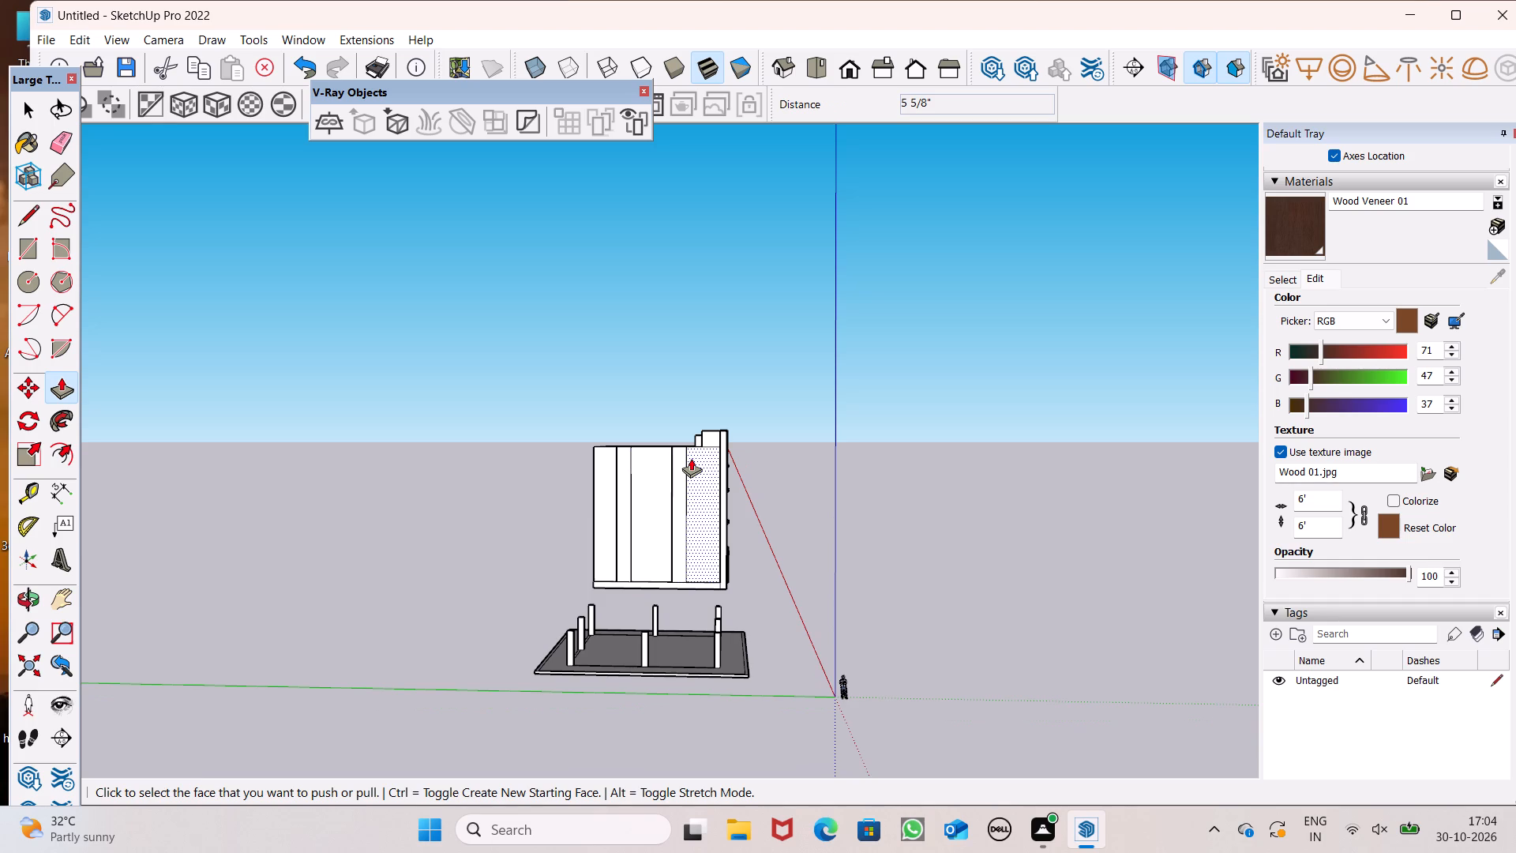
Examine the building's plain side wall with its vertical panels, along with the roof and the front corner.
{"action": "middle_click_drag", "start_coordinate": [719, 566], "coordinate": [636, 597]}
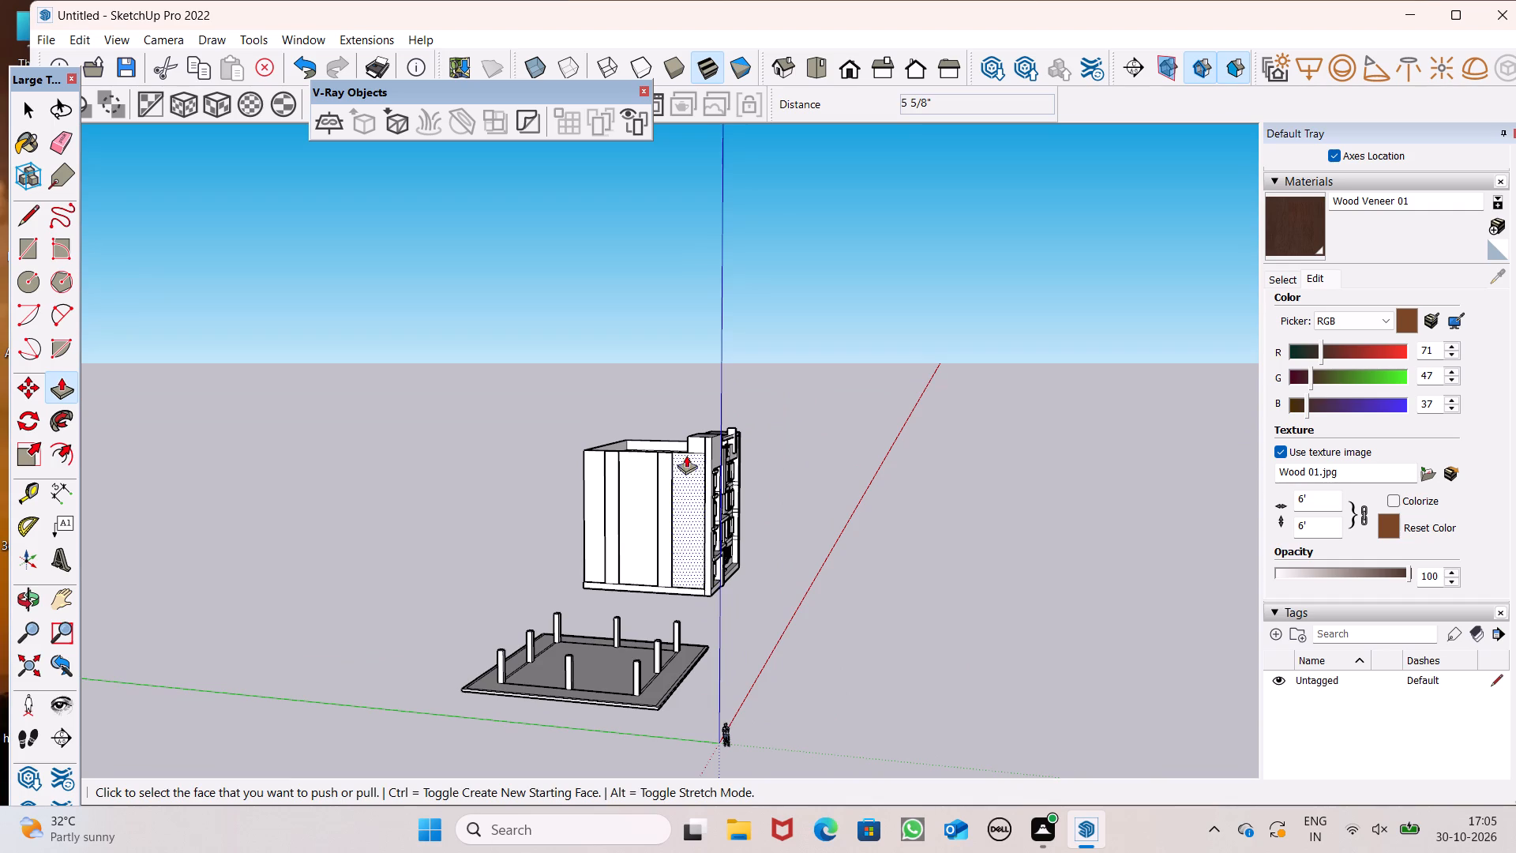
{"action": "middle_click_drag", "start_coordinate": [664, 465], "coordinate": [716, 459]}
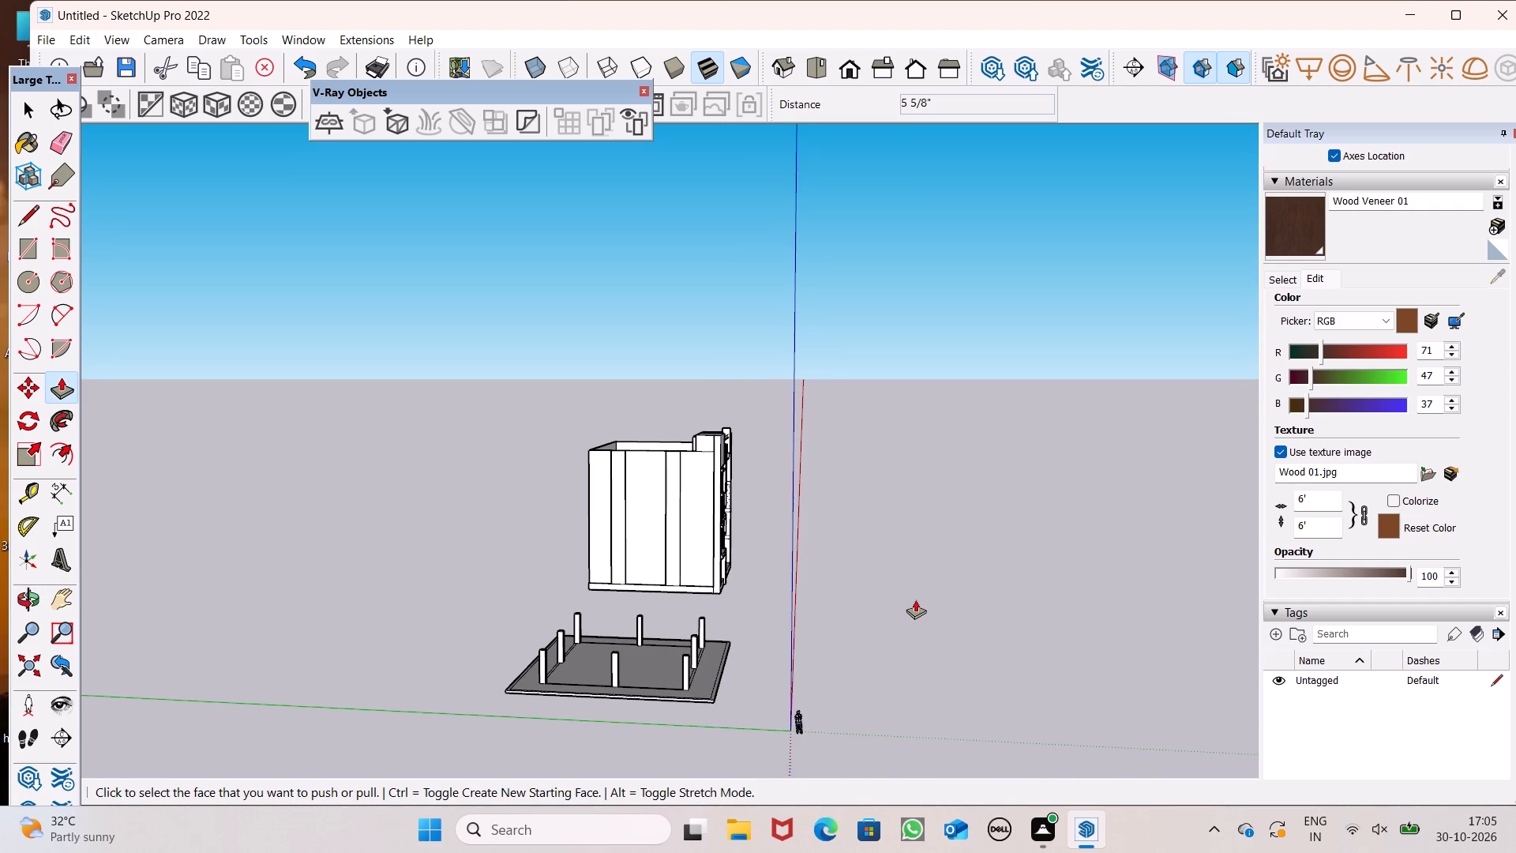
{"action": "scroll", "coordinate": [593, 522], "scroll_direction": "up", "scroll_amount": 1}
{"action": "left_click_drag", "start_coordinate": [714, 465], "coordinate": [740, 487]}
{"action": "middle_click_drag", "start_coordinate": [707, 479], "coordinate": [680, 610]}
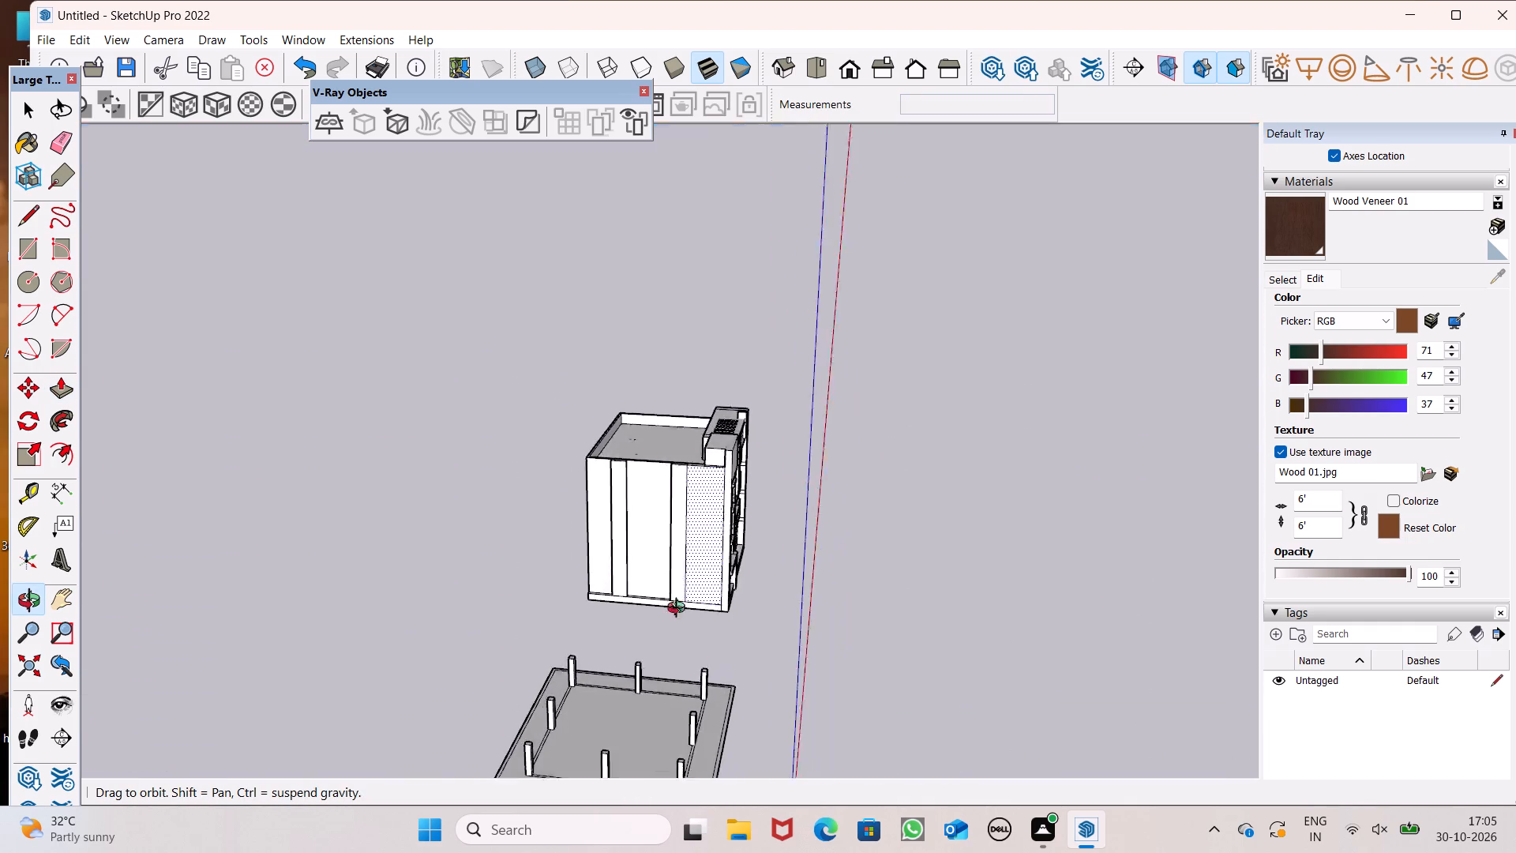
{"action": "middle_click_drag", "start_coordinate": [680, 610], "coordinate": [716, 500]}
{"action": "scroll", "coordinate": [677, 454], "scroll_direction": "up", "scroll_amount": 6}
{"action": "key", "text": "space"}
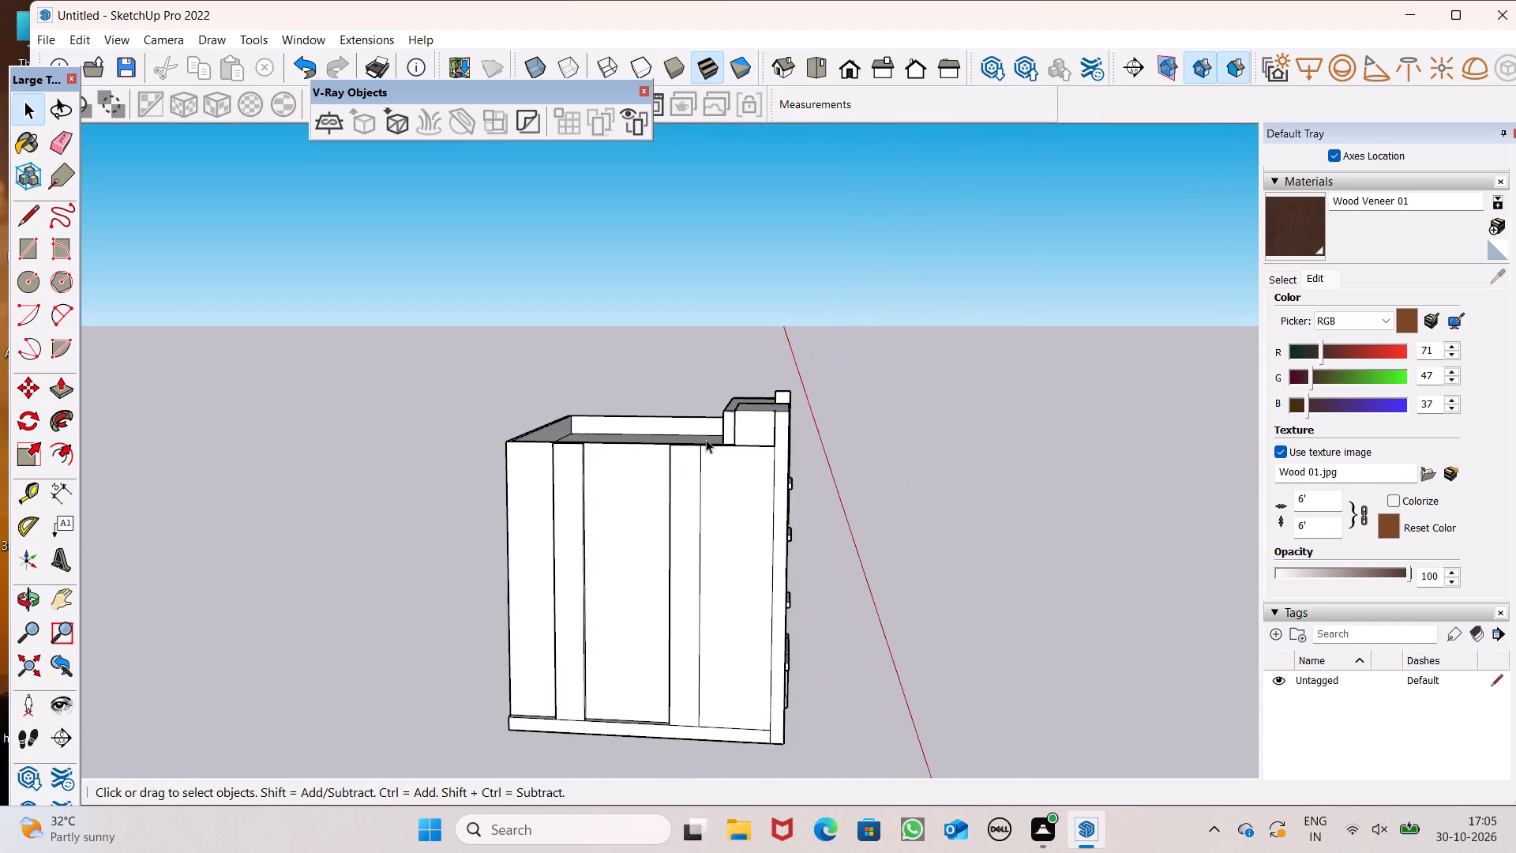
{"action": "scroll", "coordinate": [819, 594], "scroll_direction": "up", "scroll_amount": 1}
{"action": "scroll", "coordinate": [646, 545], "scroll_direction": "down", "scroll_amount": 3}
{"action": "middle_click_drag", "start_coordinate": [651, 589], "coordinate": [700, 503]}
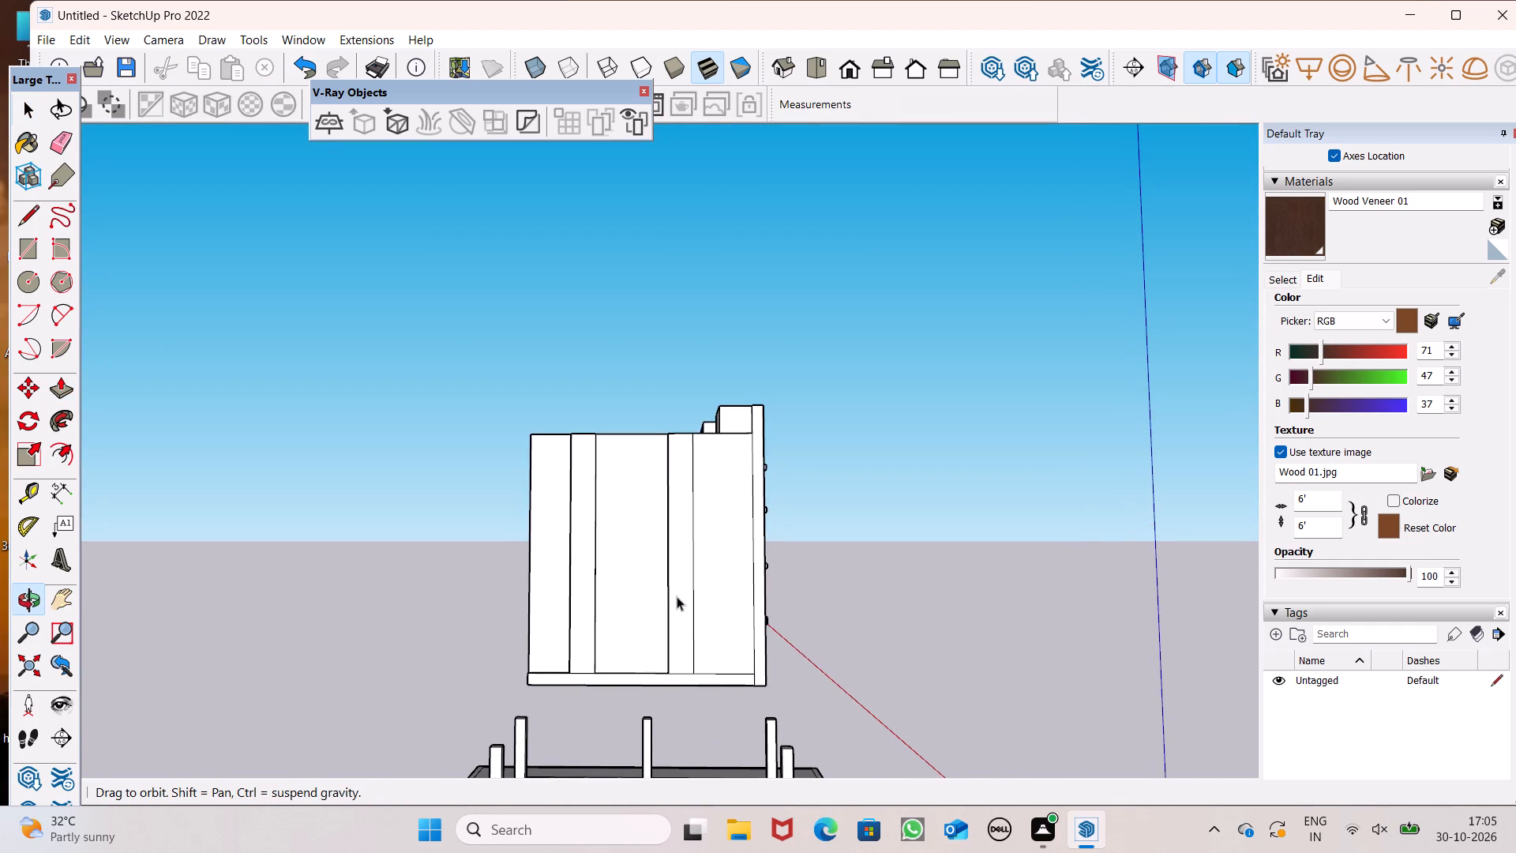
{"action": "scroll", "coordinate": [677, 596], "scroll_direction": "down", "scroll_amount": 2}
{"action": "middle_click_drag", "start_coordinate": [675, 596], "coordinate": [630, 655]}
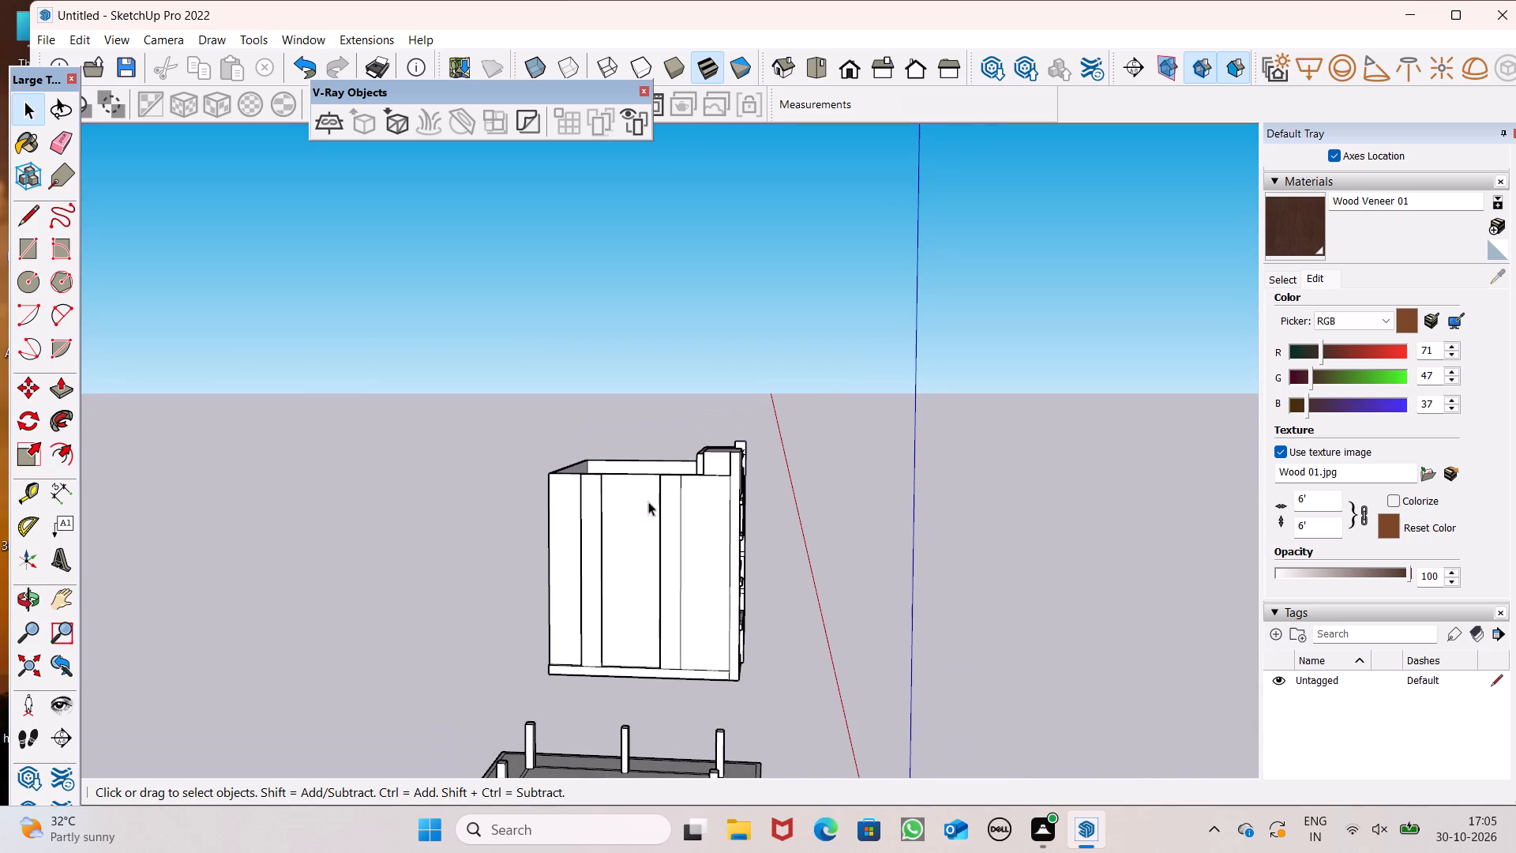
{"action": "scroll", "coordinate": [609, 549], "scroll_direction": "up", "scroll_amount": 3}
{"action": "middle_click_drag", "start_coordinate": [651, 558], "coordinate": [509, 656]}
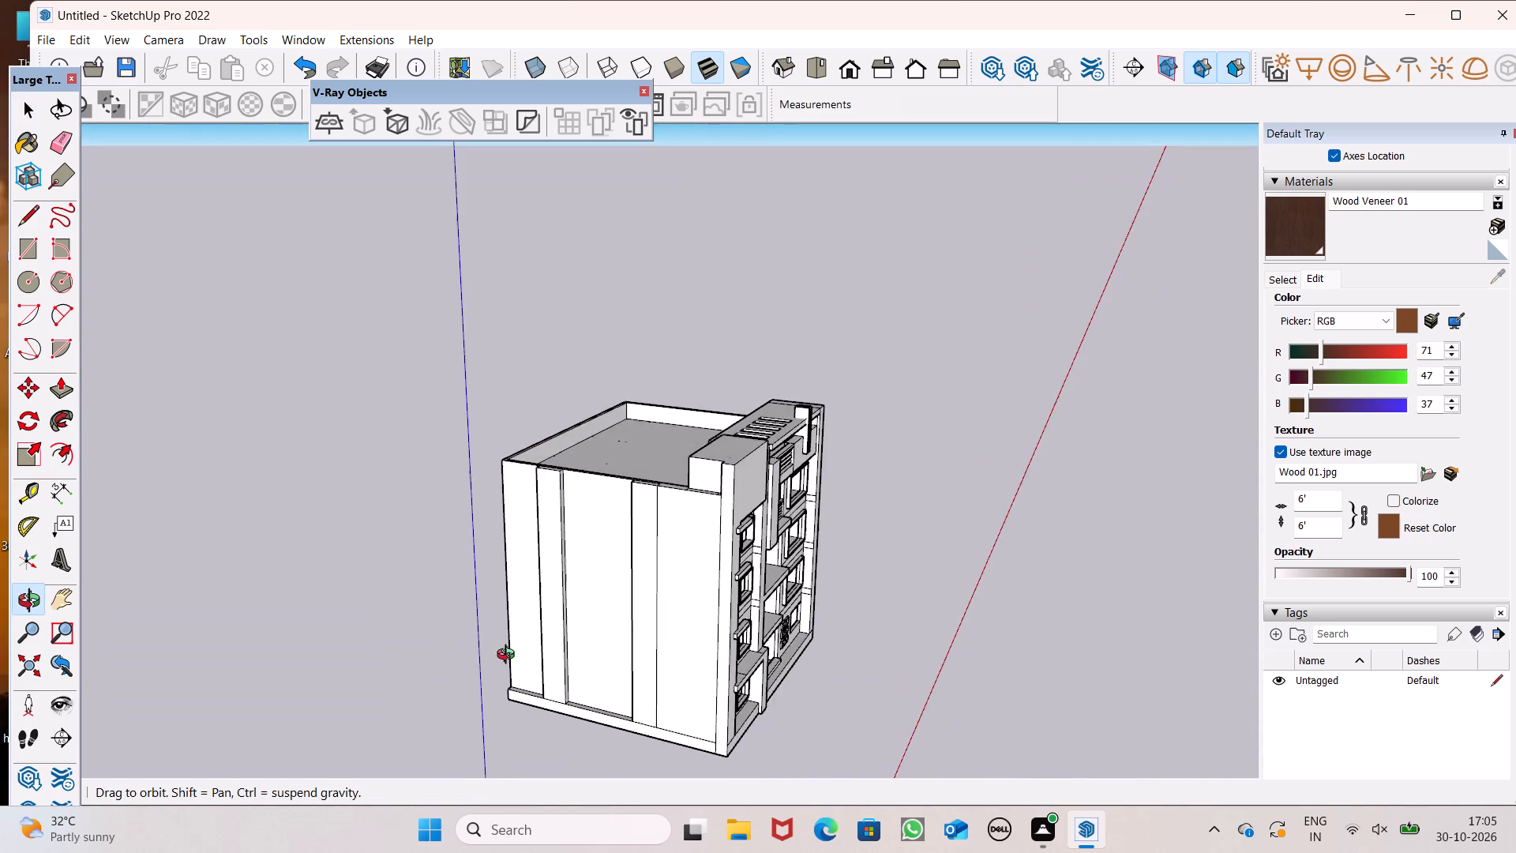
{"action": "middle_click_drag", "start_coordinate": [509, 656], "coordinate": [656, 641]}
{"action": "scroll", "coordinate": [646, 520], "scroll_direction": "down", "scroll_amount": 3}
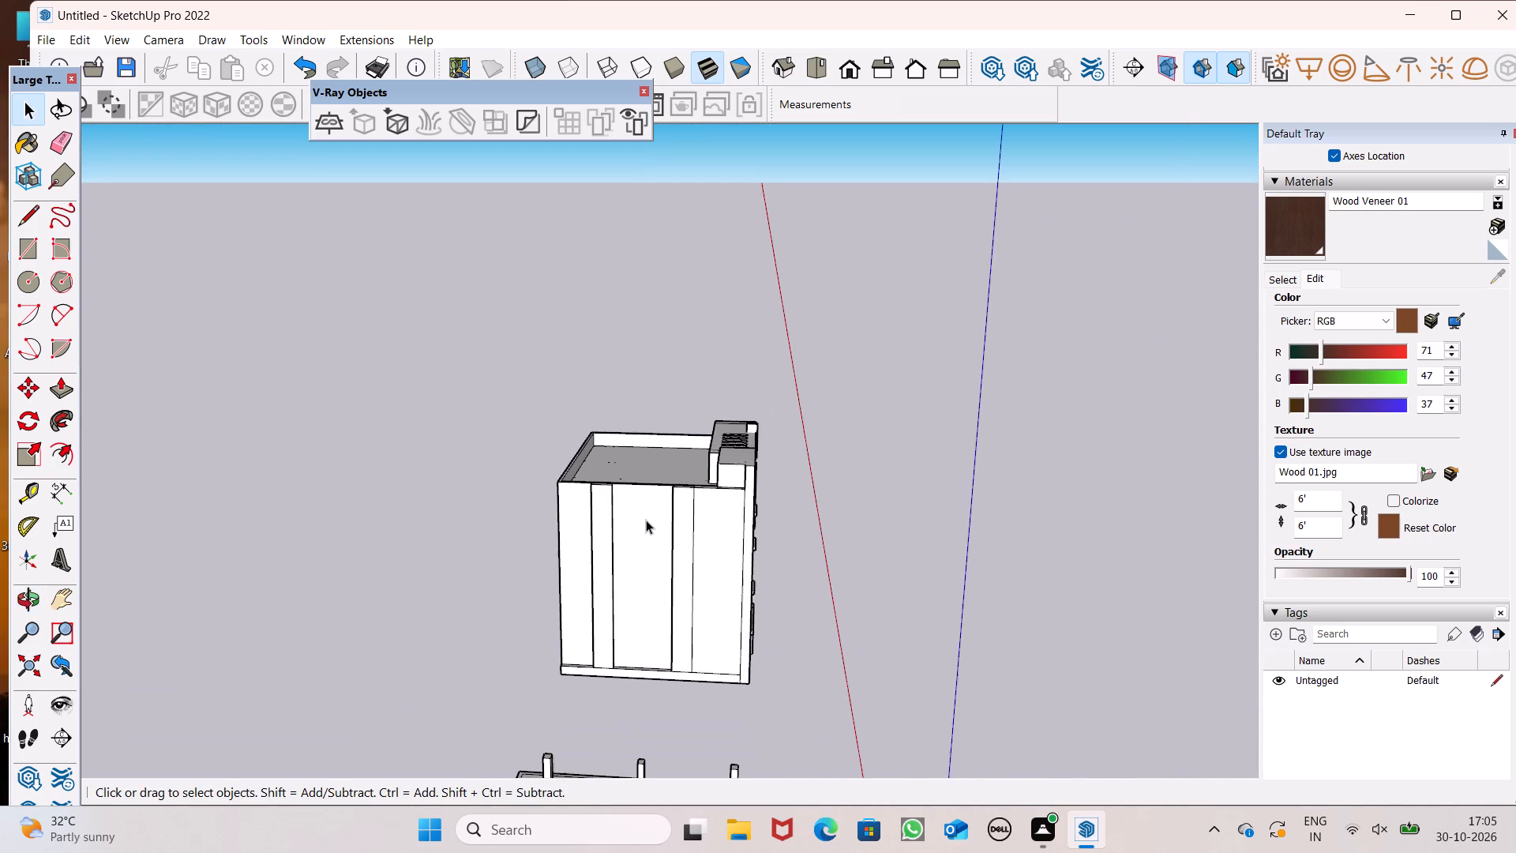
{"action": "middle_click_drag", "start_coordinate": [651, 569], "coordinate": [653, 697]}
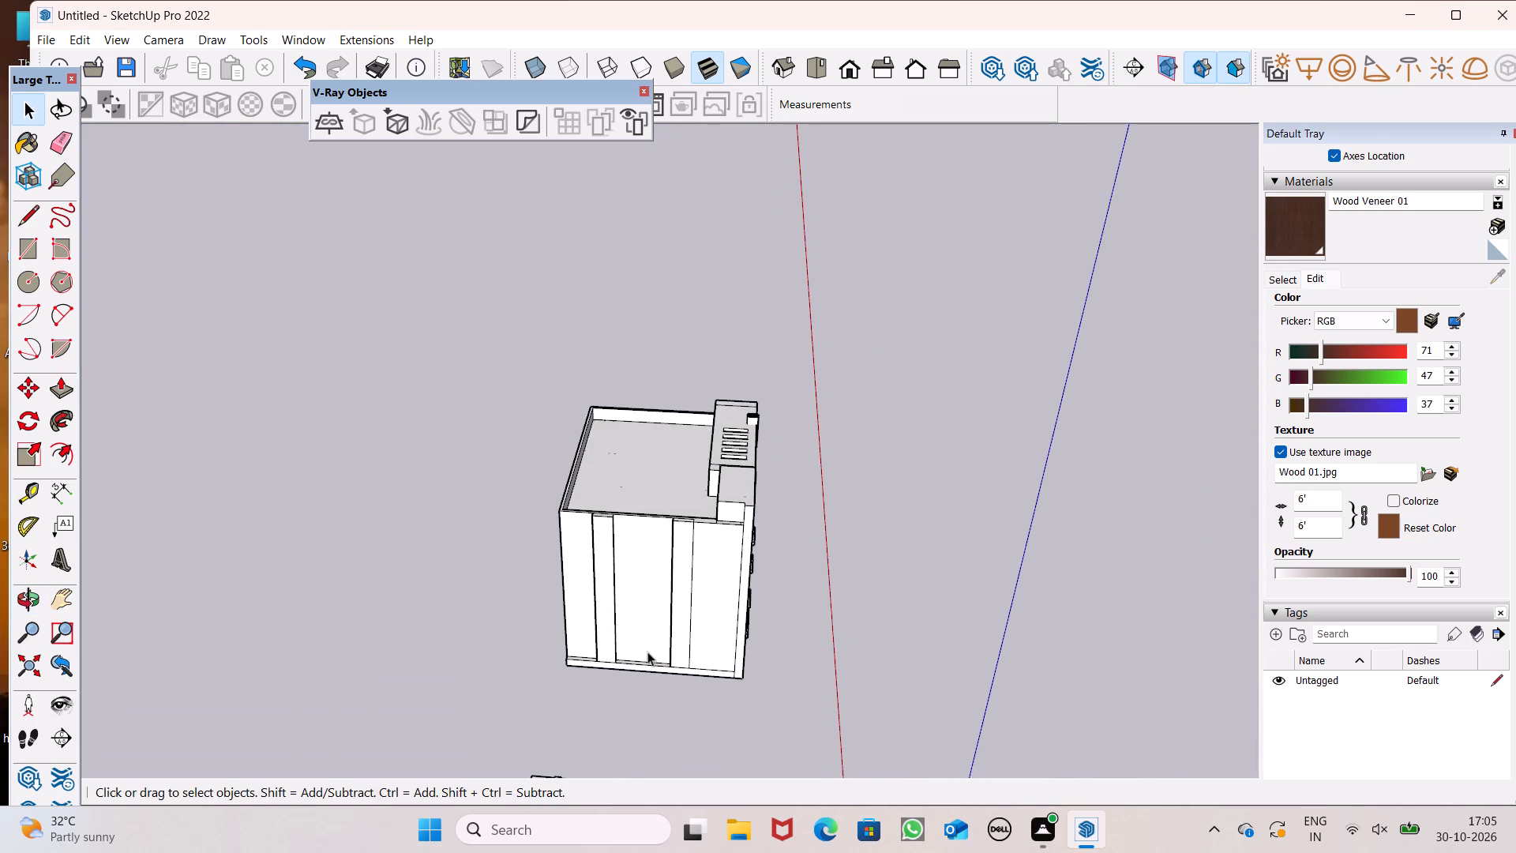
{"action": "scroll", "coordinate": [646, 577], "scroll_direction": "down", "scroll_amount": 3}
{"action": "middle_click_drag", "start_coordinate": [656, 662], "coordinate": [625, 694]}
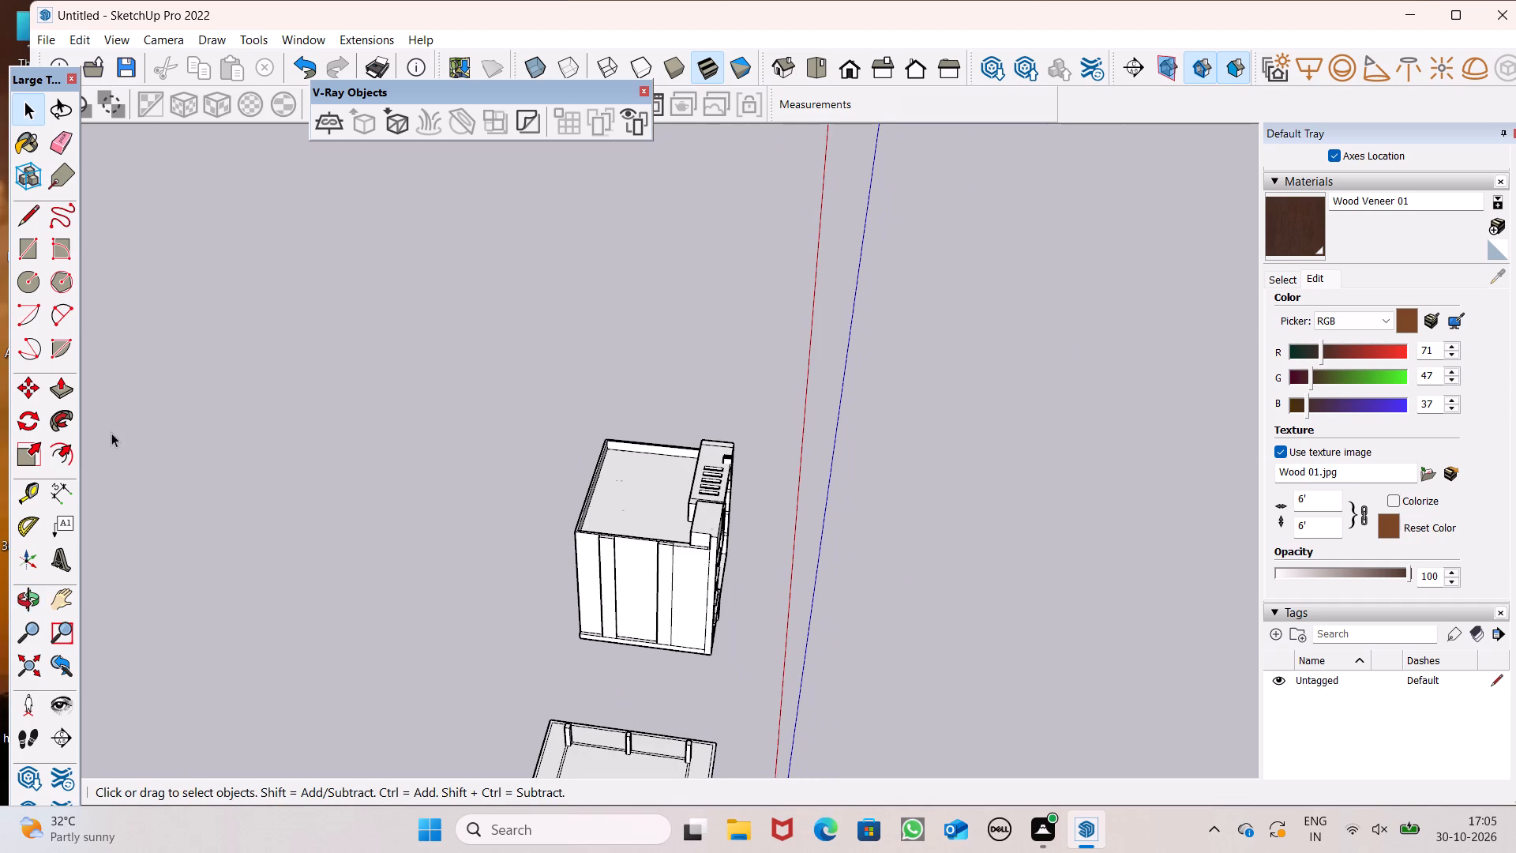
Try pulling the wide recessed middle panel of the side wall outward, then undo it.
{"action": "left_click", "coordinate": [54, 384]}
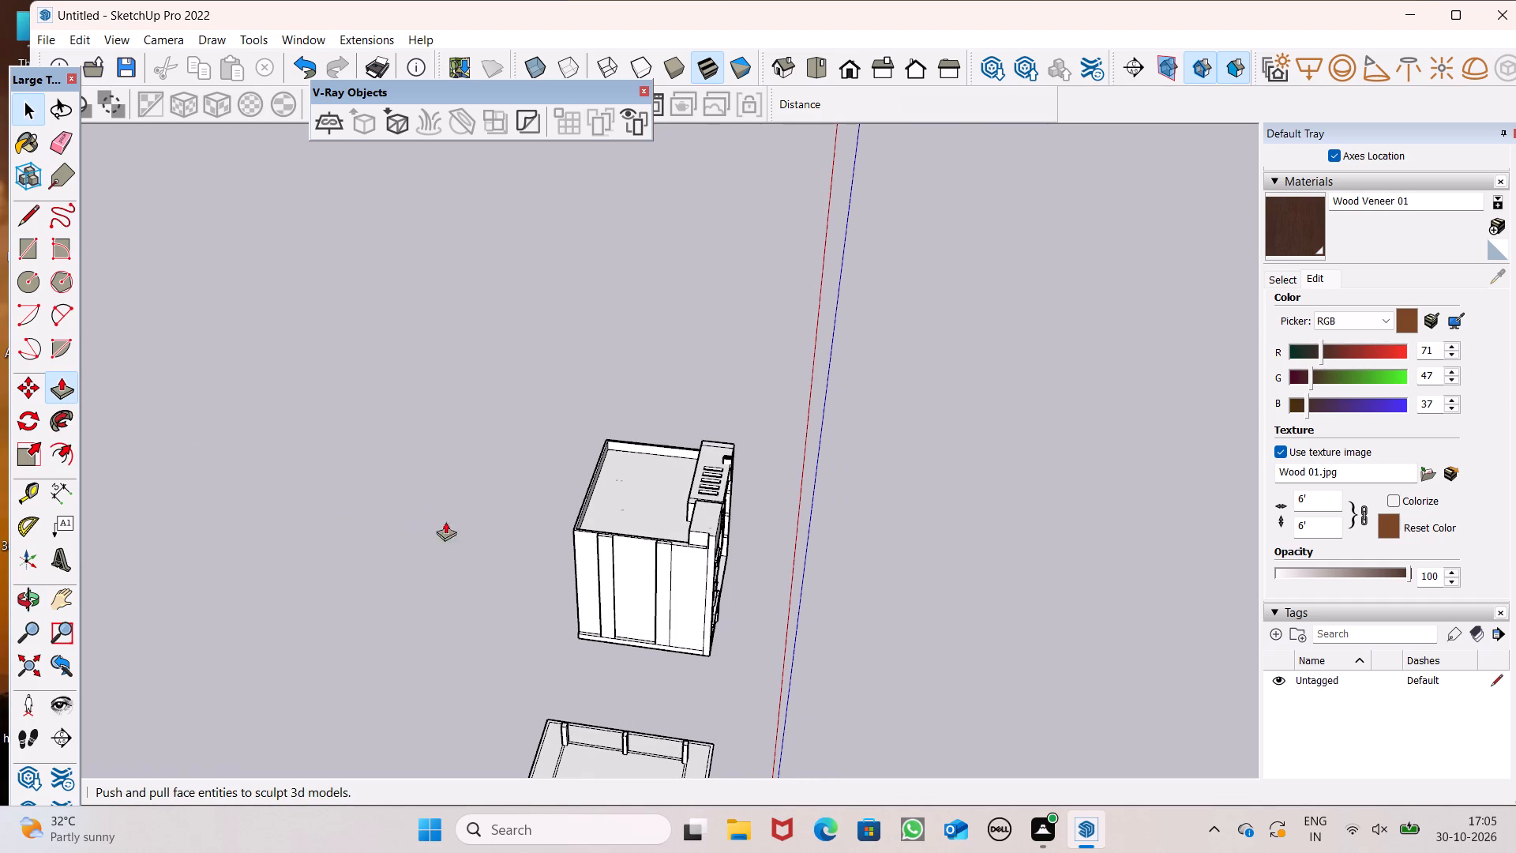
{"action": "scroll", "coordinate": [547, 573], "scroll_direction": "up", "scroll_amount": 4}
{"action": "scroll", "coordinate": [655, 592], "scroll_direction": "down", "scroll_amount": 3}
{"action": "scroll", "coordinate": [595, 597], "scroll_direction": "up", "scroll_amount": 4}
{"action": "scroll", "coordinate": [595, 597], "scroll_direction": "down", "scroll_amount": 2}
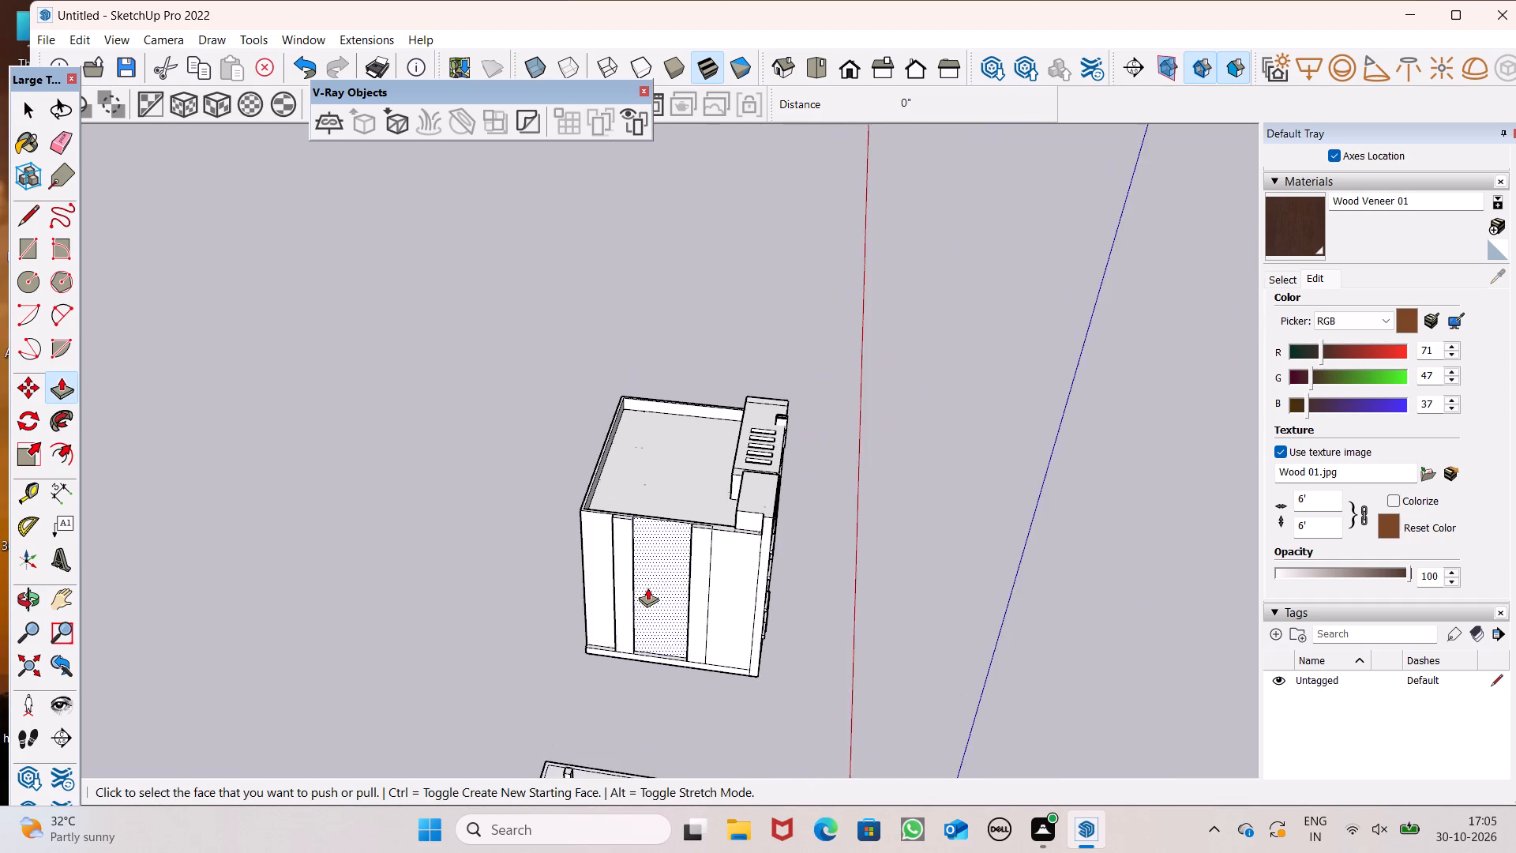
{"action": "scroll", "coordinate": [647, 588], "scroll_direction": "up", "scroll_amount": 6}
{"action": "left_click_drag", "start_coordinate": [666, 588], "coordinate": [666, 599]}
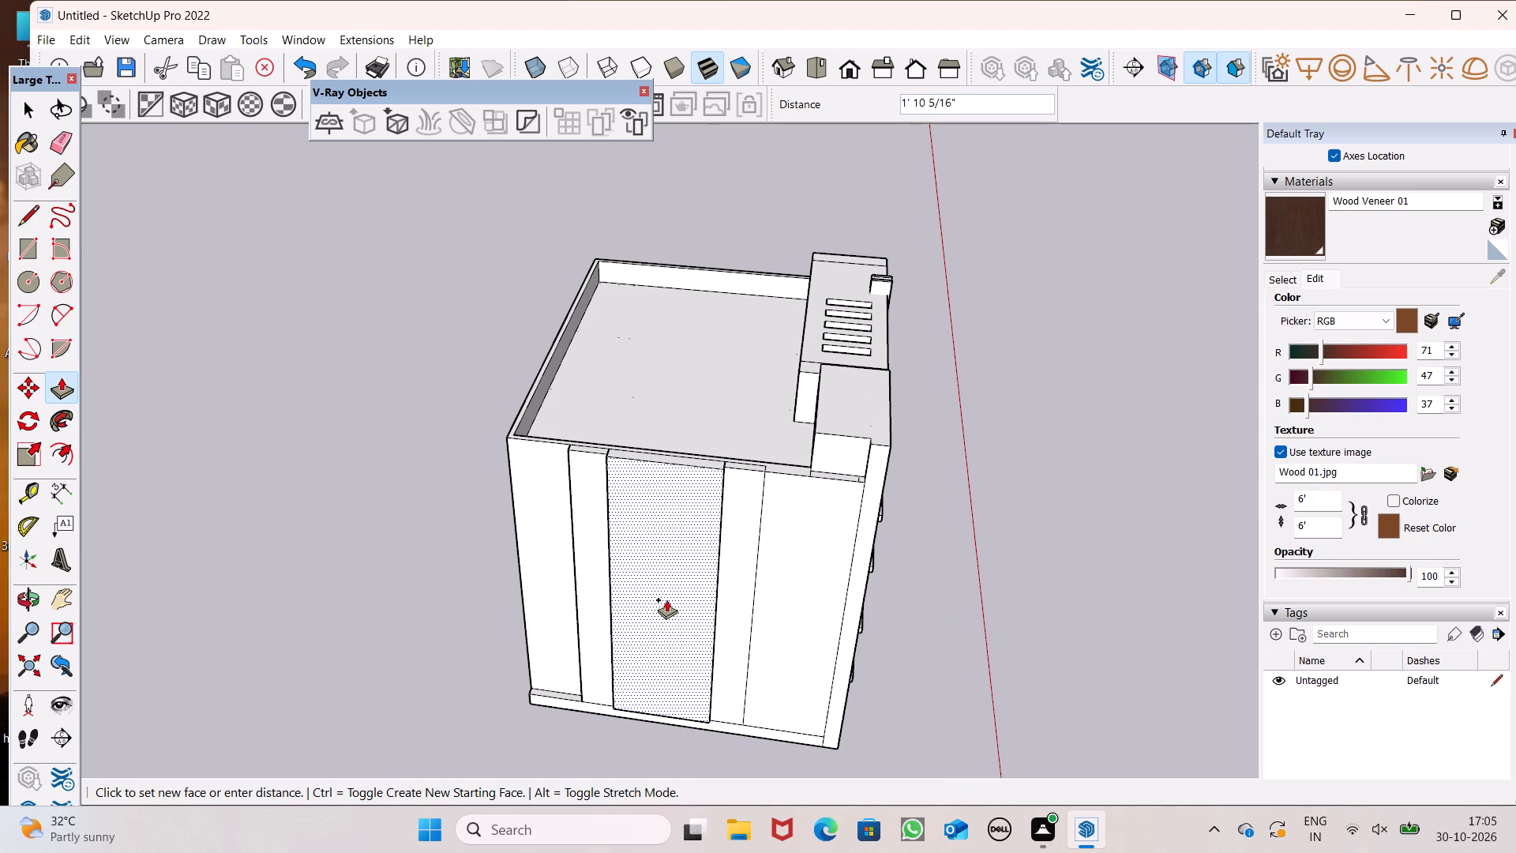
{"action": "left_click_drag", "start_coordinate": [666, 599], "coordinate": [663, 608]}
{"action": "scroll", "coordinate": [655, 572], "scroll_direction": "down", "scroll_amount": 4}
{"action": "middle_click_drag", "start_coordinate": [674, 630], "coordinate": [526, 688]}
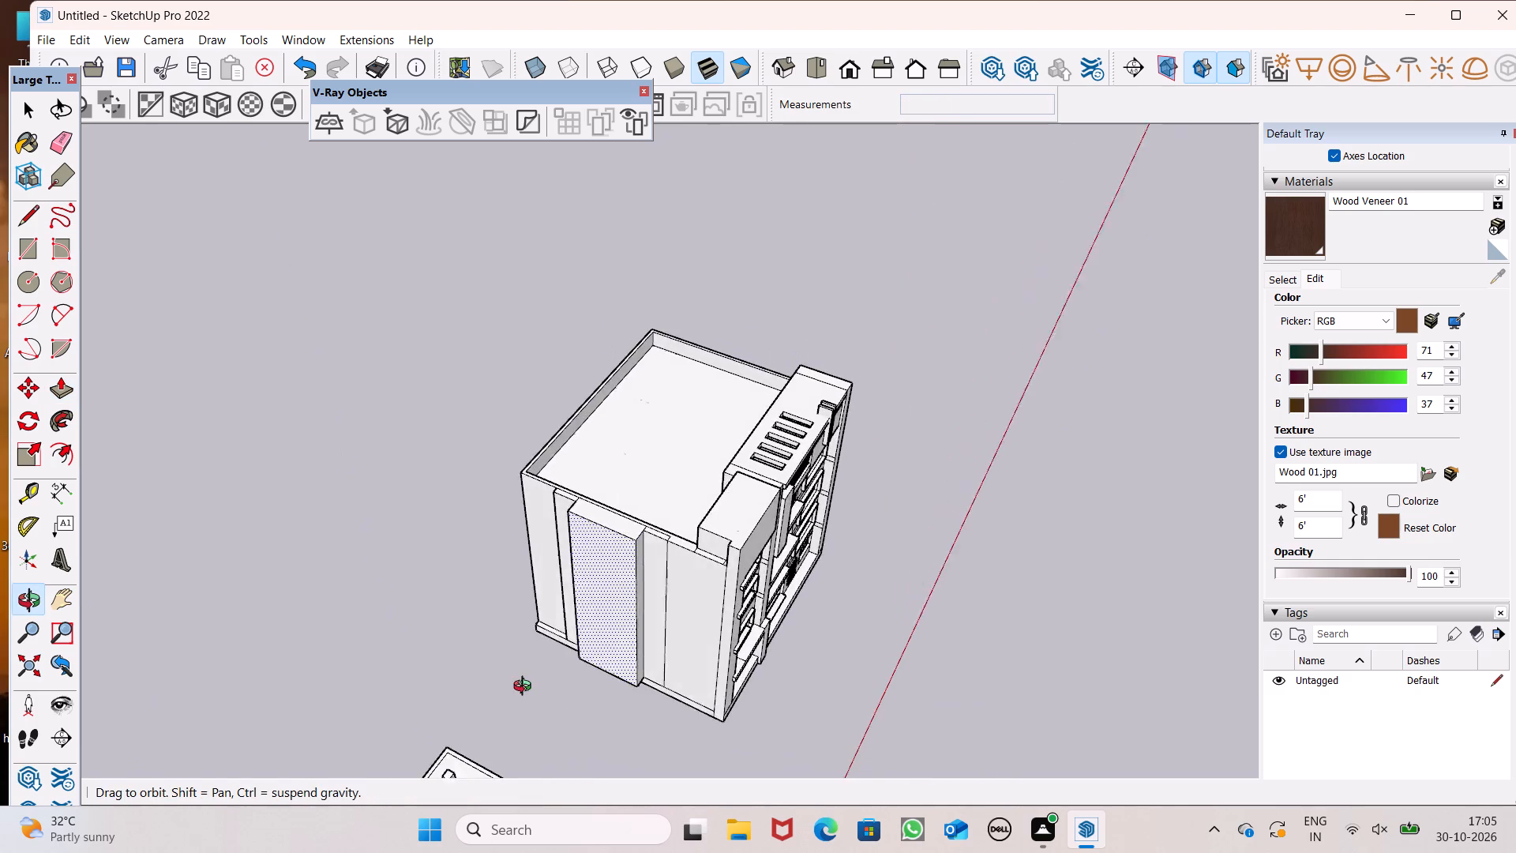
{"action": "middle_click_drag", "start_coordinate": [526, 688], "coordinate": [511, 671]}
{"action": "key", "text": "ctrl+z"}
Draw a rectangle about 6' 5" by 5' 11" near the top of the side wall's panel closest to the front facade.
{"action": "middle_click_drag", "start_coordinate": [657, 611], "coordinate": [895, 515]}
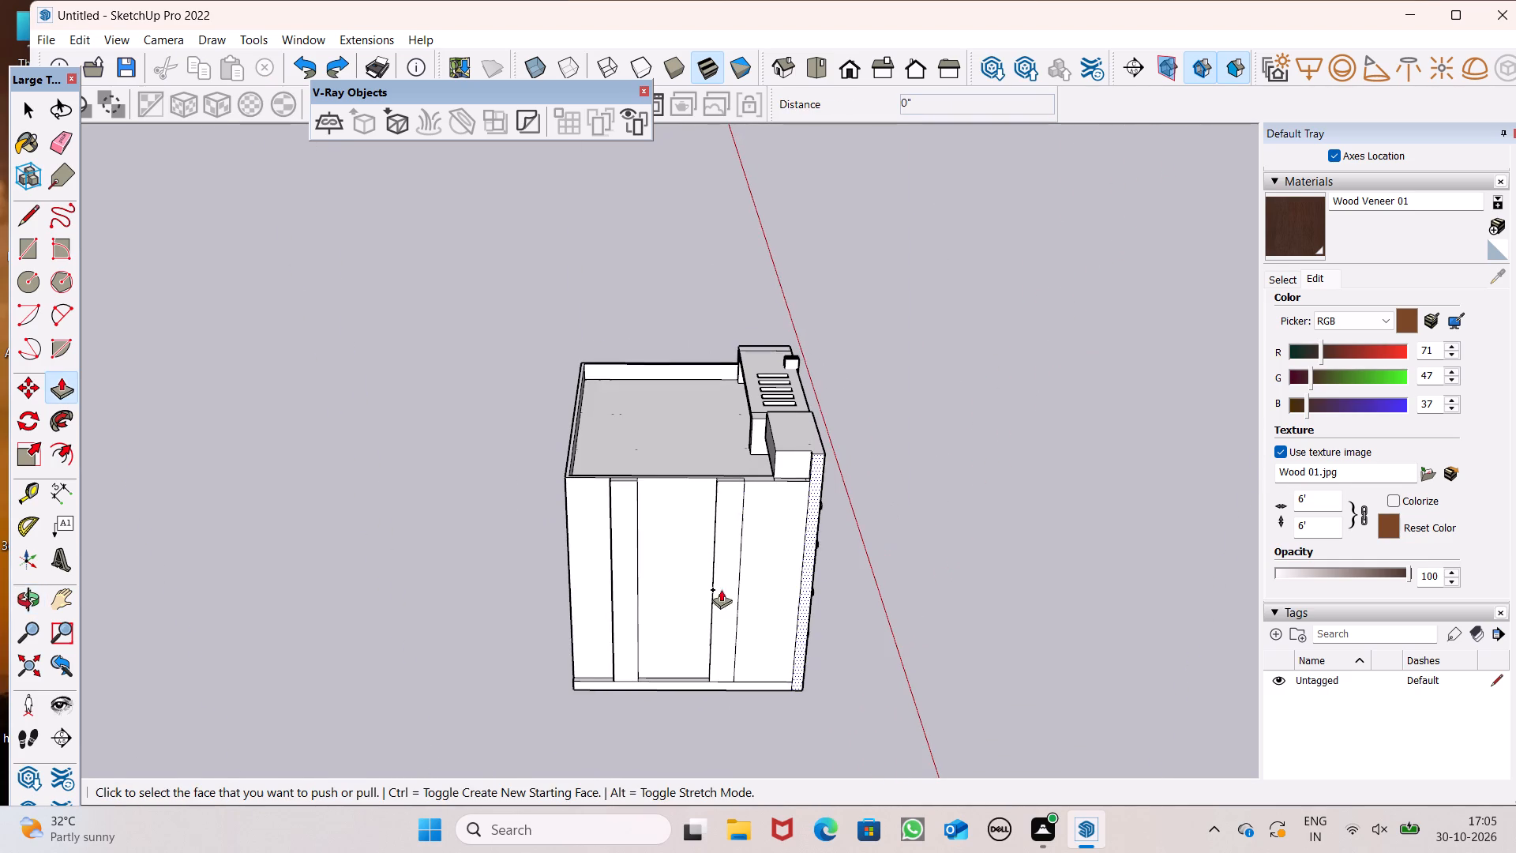
{"action": "scroll", "coordinate": [701, 618], "scroll_direction": "up", "scroll_amount": 1}
{"action": "middle_click_drag", "start_coordinate": [700, 627], "coordinate": [760, 669]}
{"action": "scroll", "coordinate": [567, 588], "scroll_direction": "down", "scroll_amount": 3}
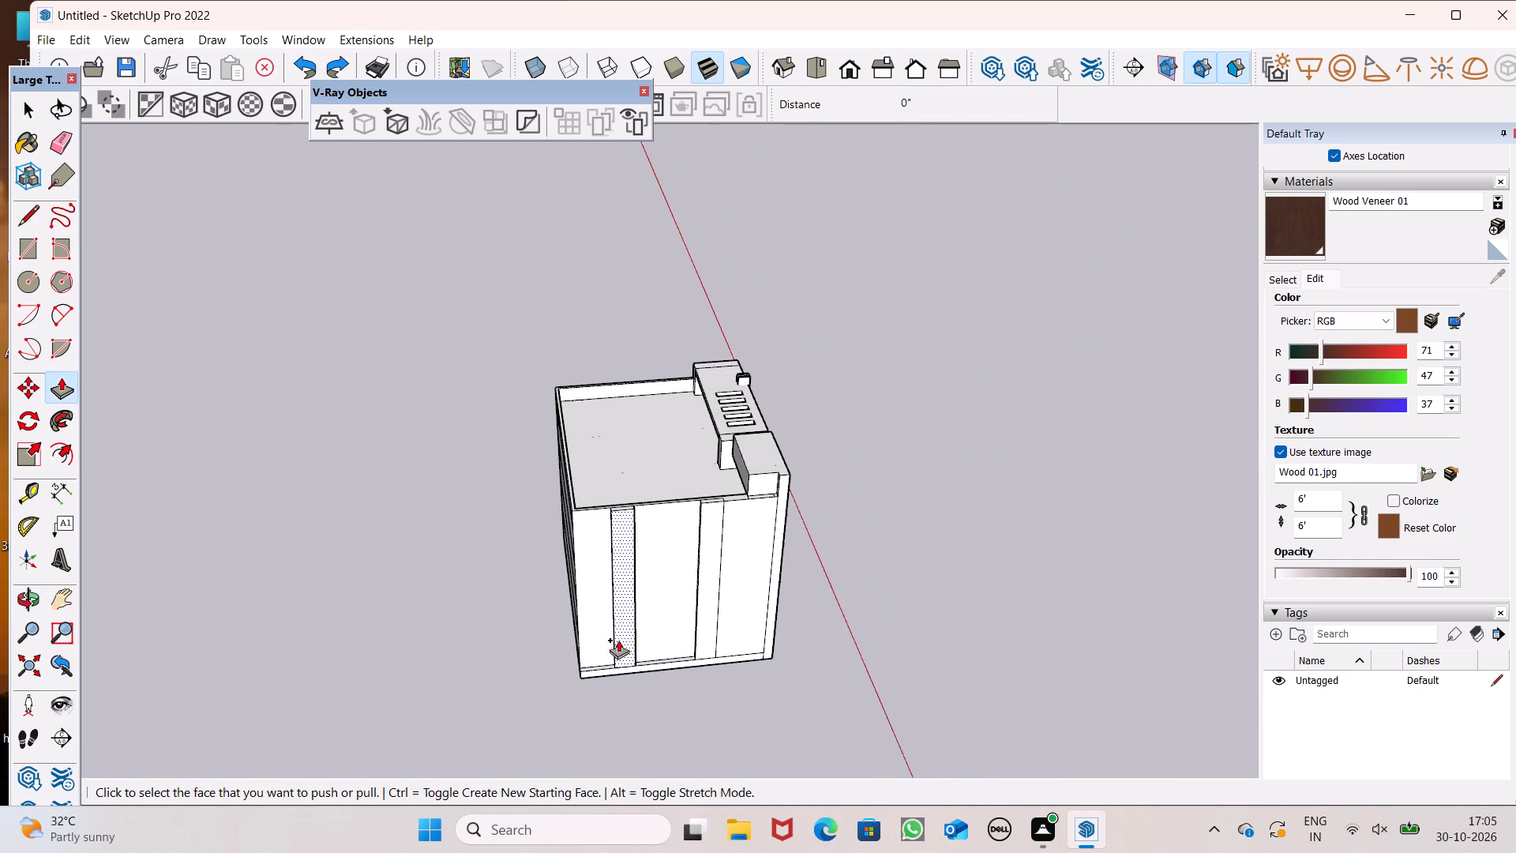
{"action": "middle_click_drag", "start_coordinate": [619, 643], "coordinate": [528, 495]}
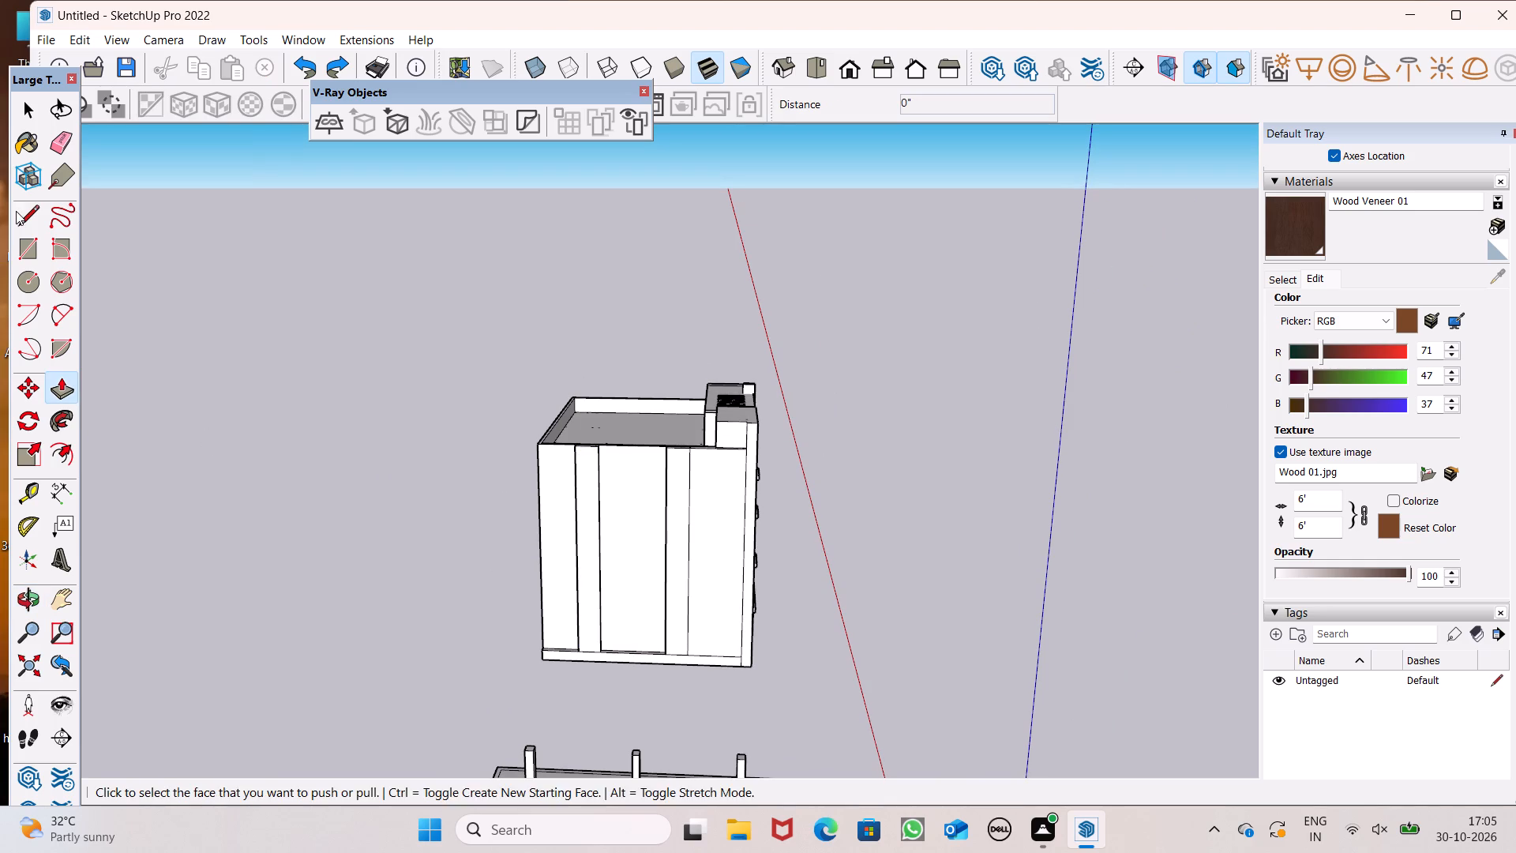
{"action": "left_click", "coordinate": [36, 257]}
{"action": "scroll", "coordinate": [609, 364], "scroll_direction": "down", "scroll_amount": 2}
{"action": "scroll", "coordinate": [609, 366], "scroll_direction": "up", "scroll_amount": 1}
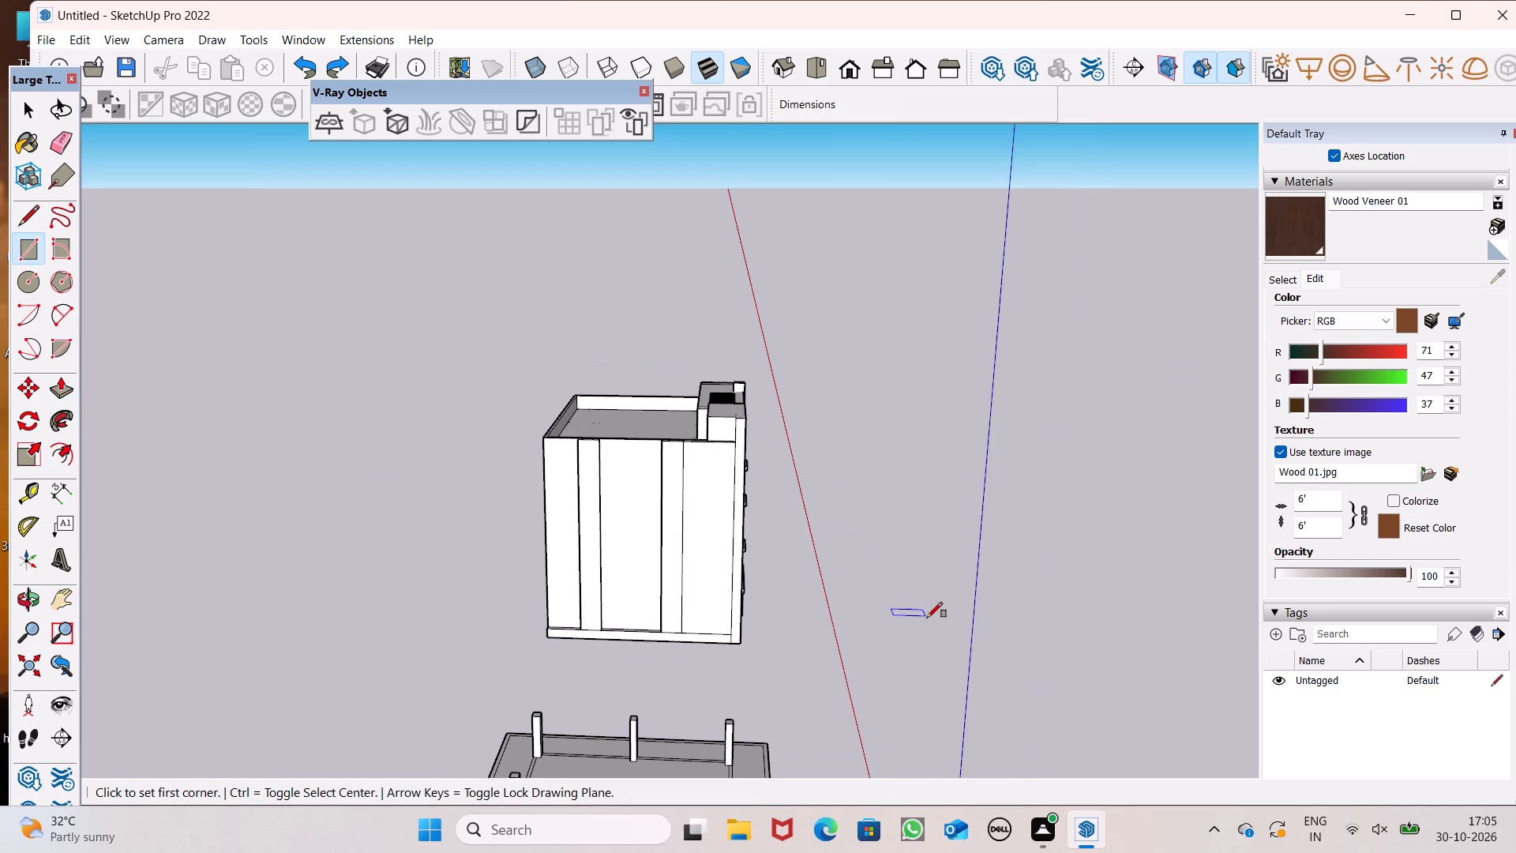
{"action": "middle_click_drag", "start_coordinate": [946, 622], "coordinate": [935, 551]}
{"action": "scroll", "coordinate": [694, 408], "scroll_direction": "up", "scroll_amount": 6}
{"action": "middle_click_drag", "start_coordinate": [786, 542], "coordinate": [841, 453]}
{"action": "scroll", "coordinate": [696, 447], "scroll_direction": "down", "scroll_amount": 1}
{"action": "scroll", "coordinate": [697, 448], "scroll_direction": "up", "scroll_amount": 6}
{"action": "scroll", "coordinate": [696, 448], "scroll_direction": "down", "scroll_amount": 5}
{"action": "middle_click_drag", "start_coordinate": [688, 527], "coordinate": [684, 568]}
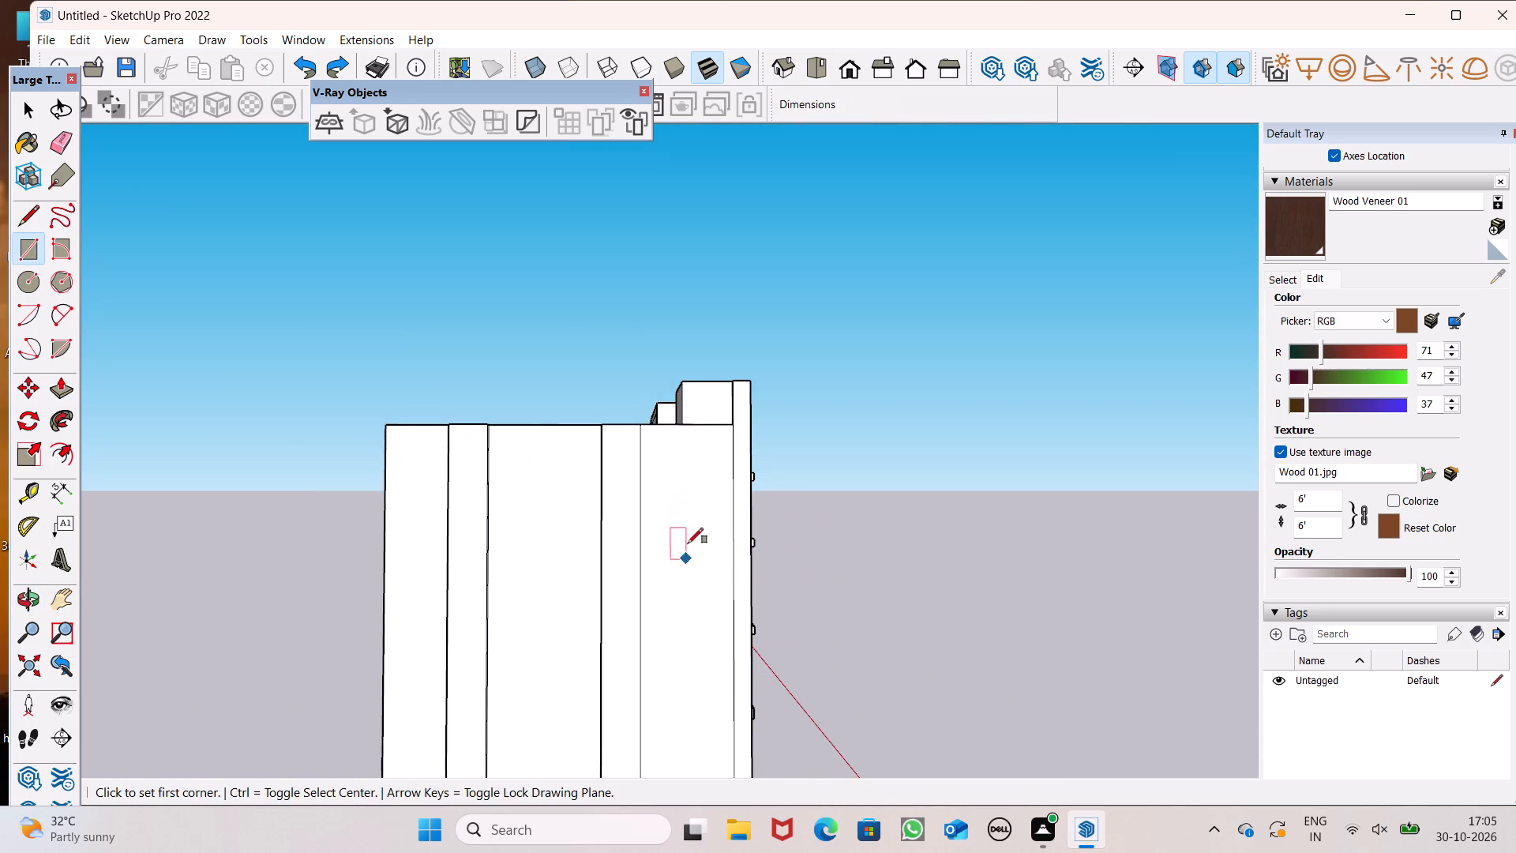
{"action": "scroll", "coordinate": [689, 519], "scroll_direction": "up", "scroll_amount": 8}
{"action": "scroll", "coordinate": [685, 466], "scroll_direction": "down", "scroll_amount": 2}
{"action": "scroll", "coordinate": [685, 466], "scroll_direction": "up", "scroll_amount": 1}
{"action": "scroll", "coordinate": [685, 466], "scroll_direction": "down", "scroll_amount": 1}
{"action": "middle_click_drag", "start_coordinate": [692, 505], "coordinate": [636, 514]}
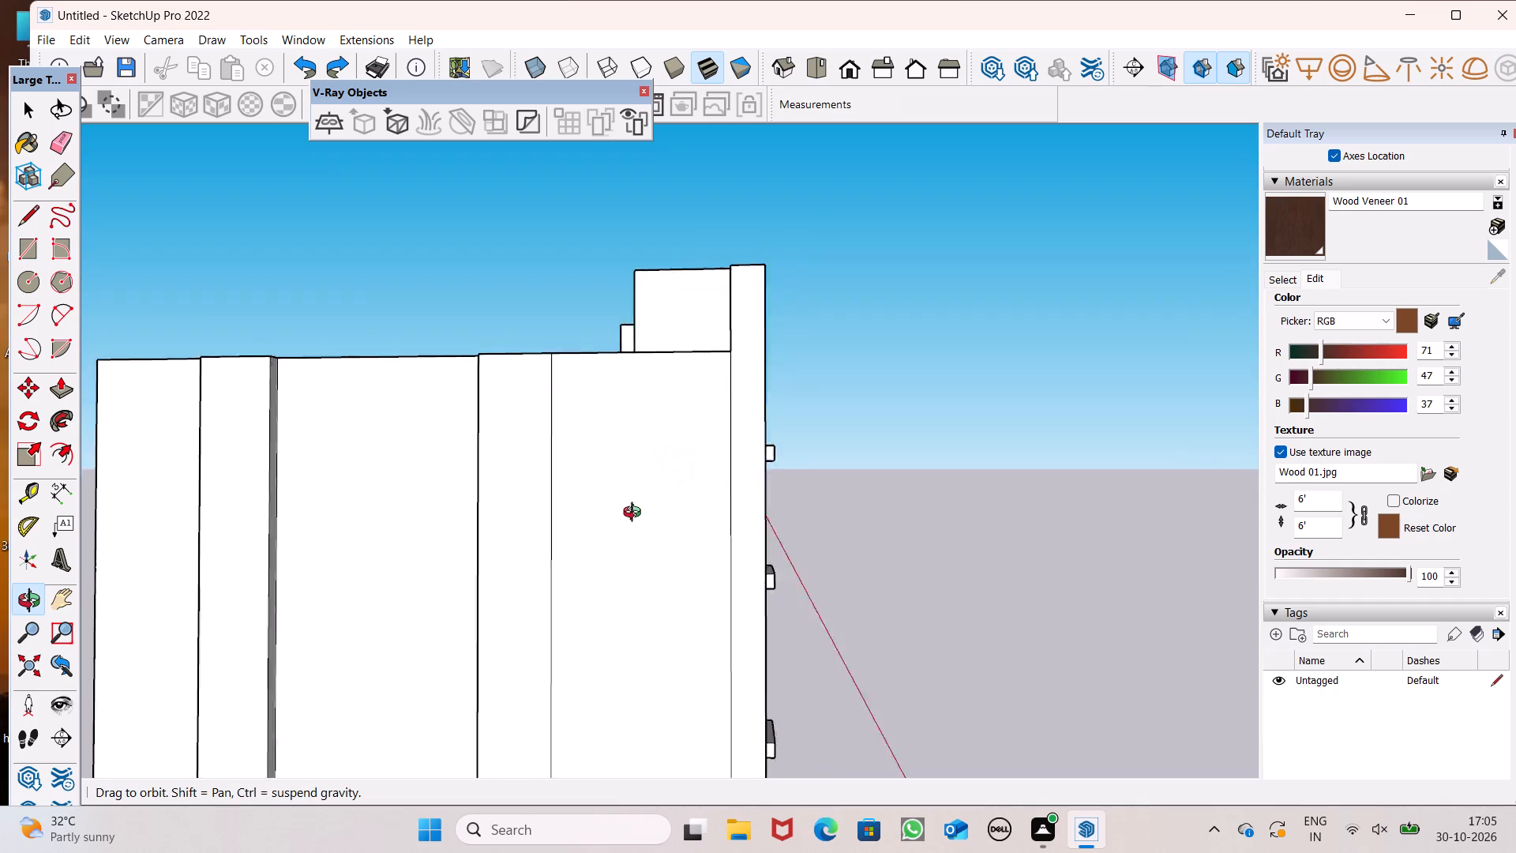
{"action": "middle_click_drag", "start_coordinate": [636, 514], "coordinate": [585, 532]}
{"action": "middle_click_drag", "start_coordinate": [587, 532], "coordinate": [628, 527]}
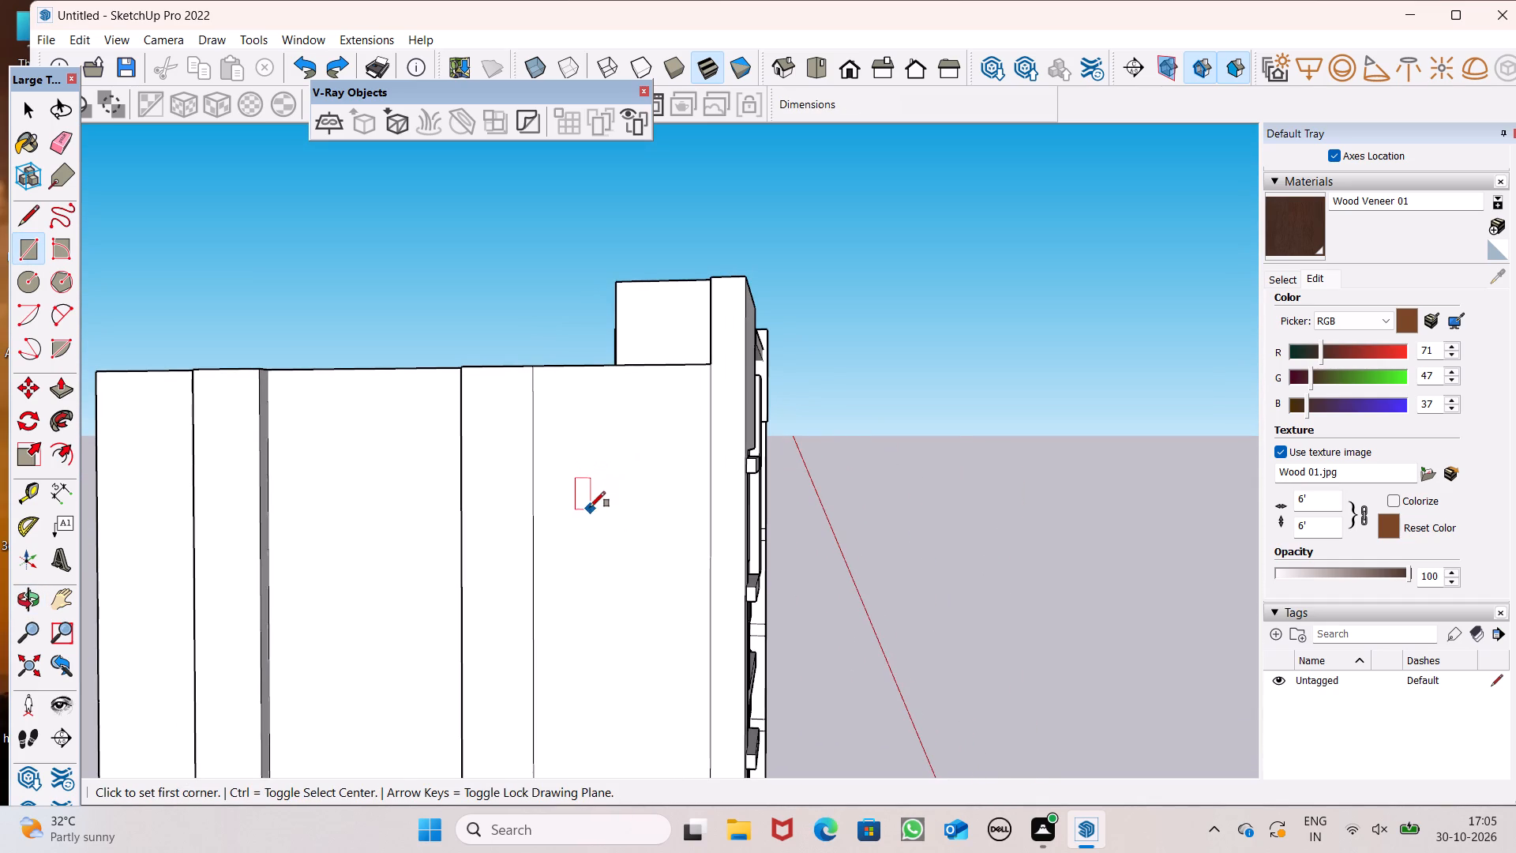
{"action": "left_click_drag", "start_coordinate": [589, 505], "coordinate": [594, 515]}
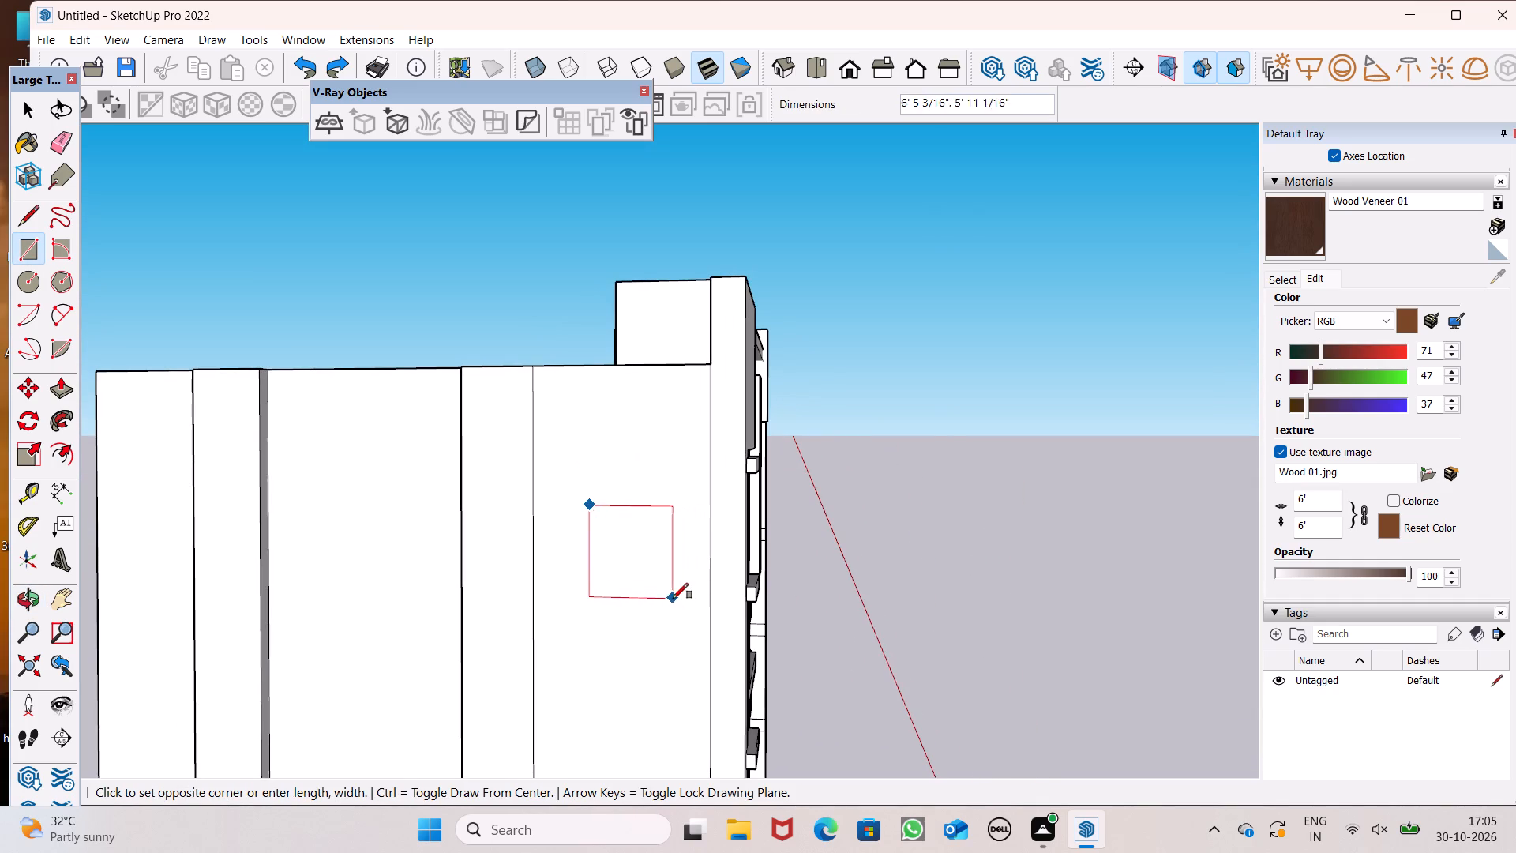
{"action": "left_click", "coordinate": [672, 596]}
Move the new rectangle on the side wall about 1' 4" diagonally, upward and away from the front facade.
{"action": "scroll", "coordinate": [738, 411], "scroll_direction": "down", "scroll_amount": 8}
{"action": "middle_click_drag", "start_coordinate": [700, 581], "coordinate": [666, 509]}
{"action": "scroll", "coordinate": [661, 511], "scroll_direction": "down", "scroll_amount": 2}
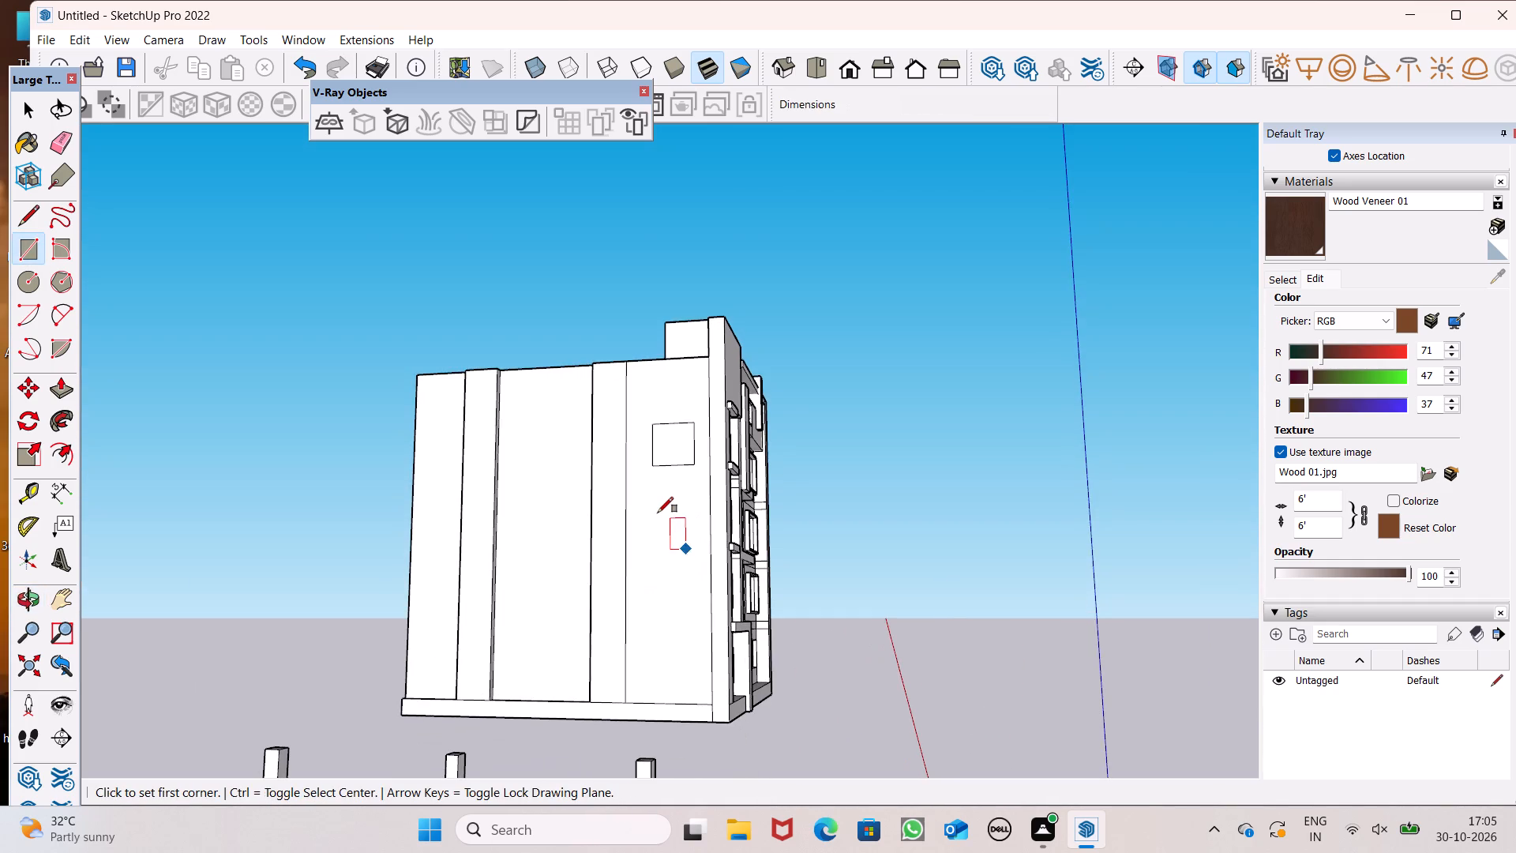
{"action": "scroll", "coordinate": [658, 513], "scroll_direction": "down", "scroll_amount": 1}
{"action": "middle_click_drag", "start_coordinate": [656, 516], "coordinate": [729, 634]}
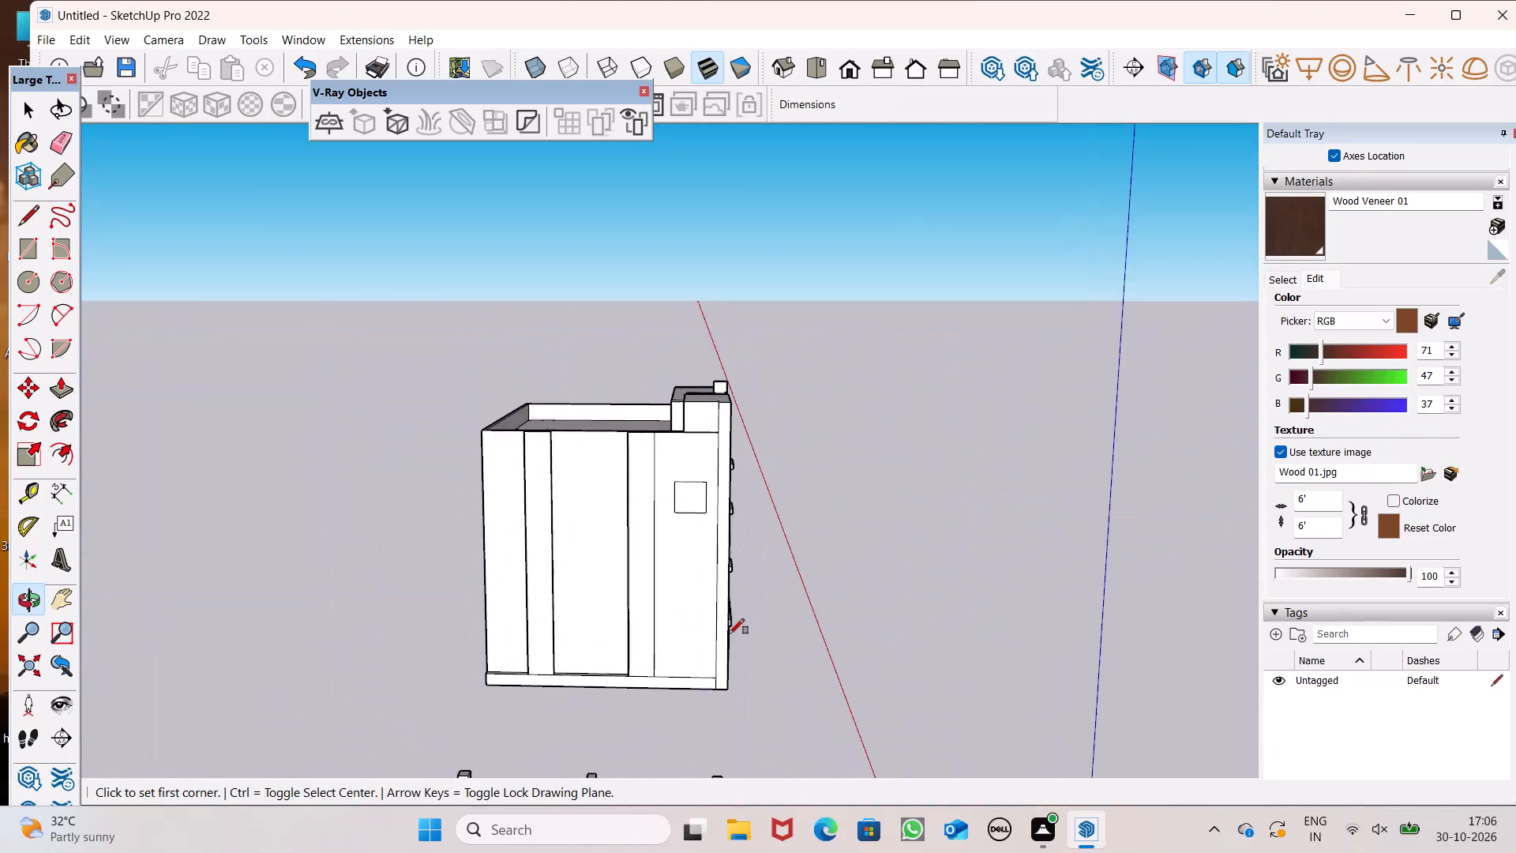
{"action": "middle_click_drag", "start_coordinate": [729, 634], "coordinate": [729, 642]}
{"action": "scroll", "coordinate": [681, 528], "scroll_direction": "up", "scroll_amount": 5}
{"action": "key", "text": "space"}
{"action": "scroll", "coordinate": [733, 487], "scroll_direction": "up", "scroll_amount": 6}
{"action": "double_click", "coordinate": [659, 504]}
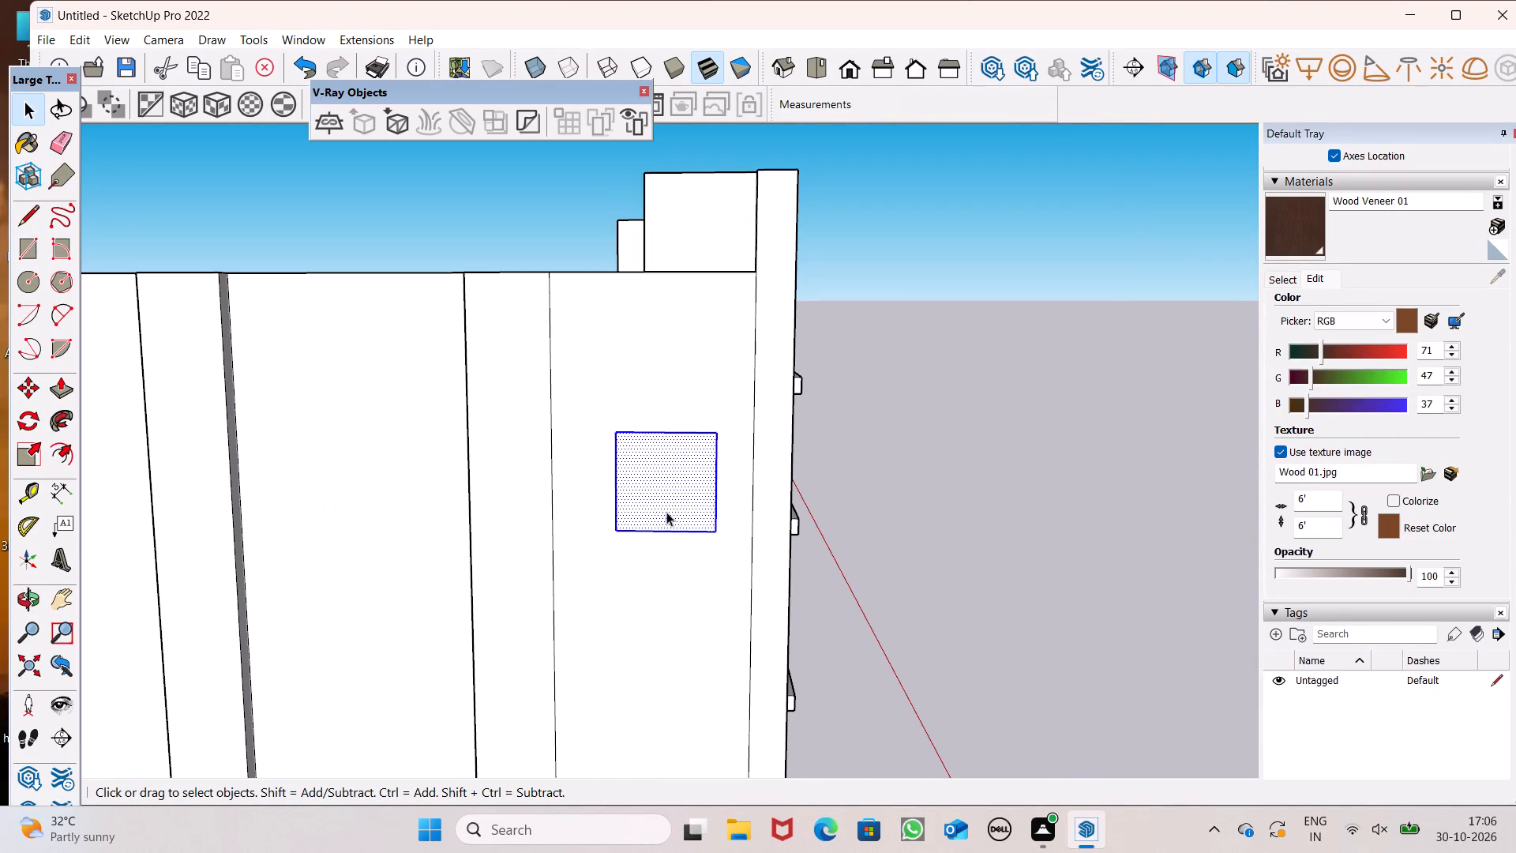
{"action": "key", "text": "m"}
{"action": "key", "text": "Return"}
{"action": "left_click_drag", "start_coordinate": [680, 512], "coordinate": [672, 509]}
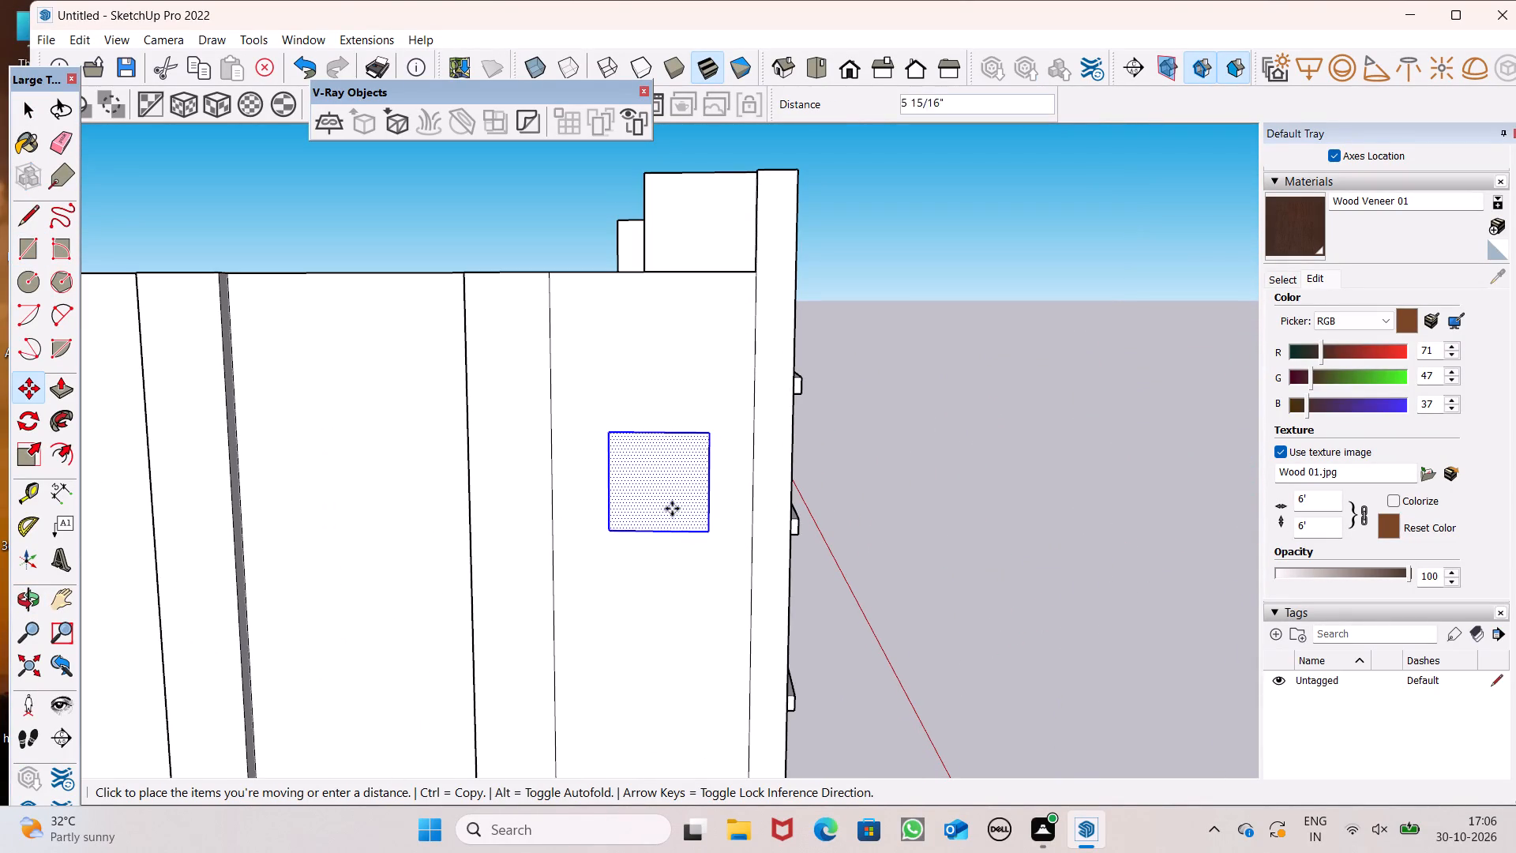
{"action": "left_click_drag", "start_coordinate": [672, 509], "coordinate": [668, 494]}
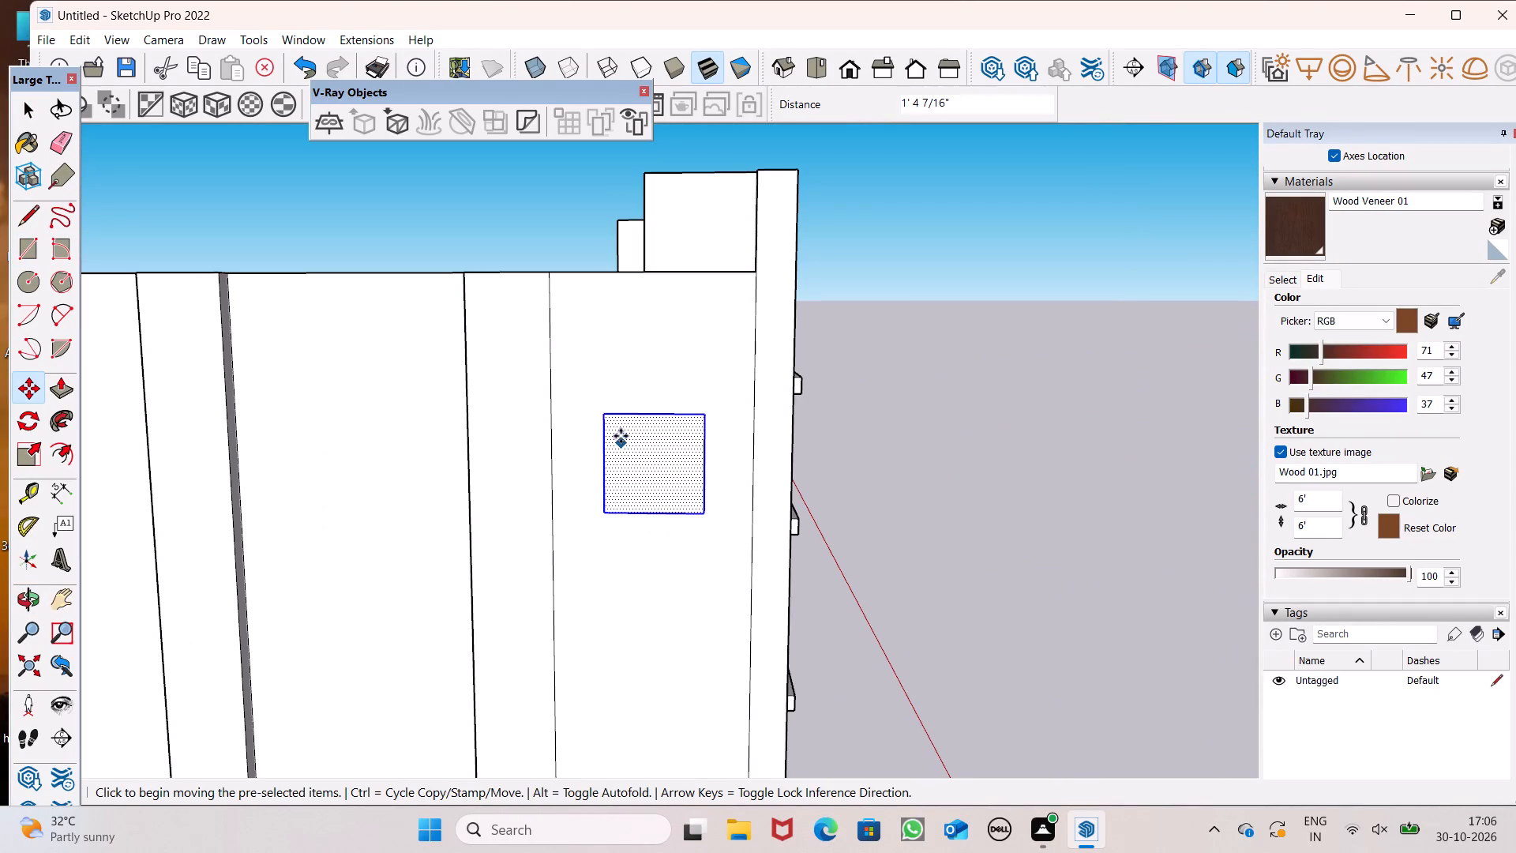
Copy the rectangle straight down the side wall three times, one per floor, with the first copy about 9' 6" below the original.
{"action": "scroll", "coordinate": [621, 436], "scroll_direction": "down", "scroll_amount": 6}
{"action": "middle_click_drag", "start_coordinate": [645, 539], "coordinate": [632, 472]}
{"action": "scroll", "coordinate": [643, 415], "scroll_direction": "down", "scroll_amount": 4}
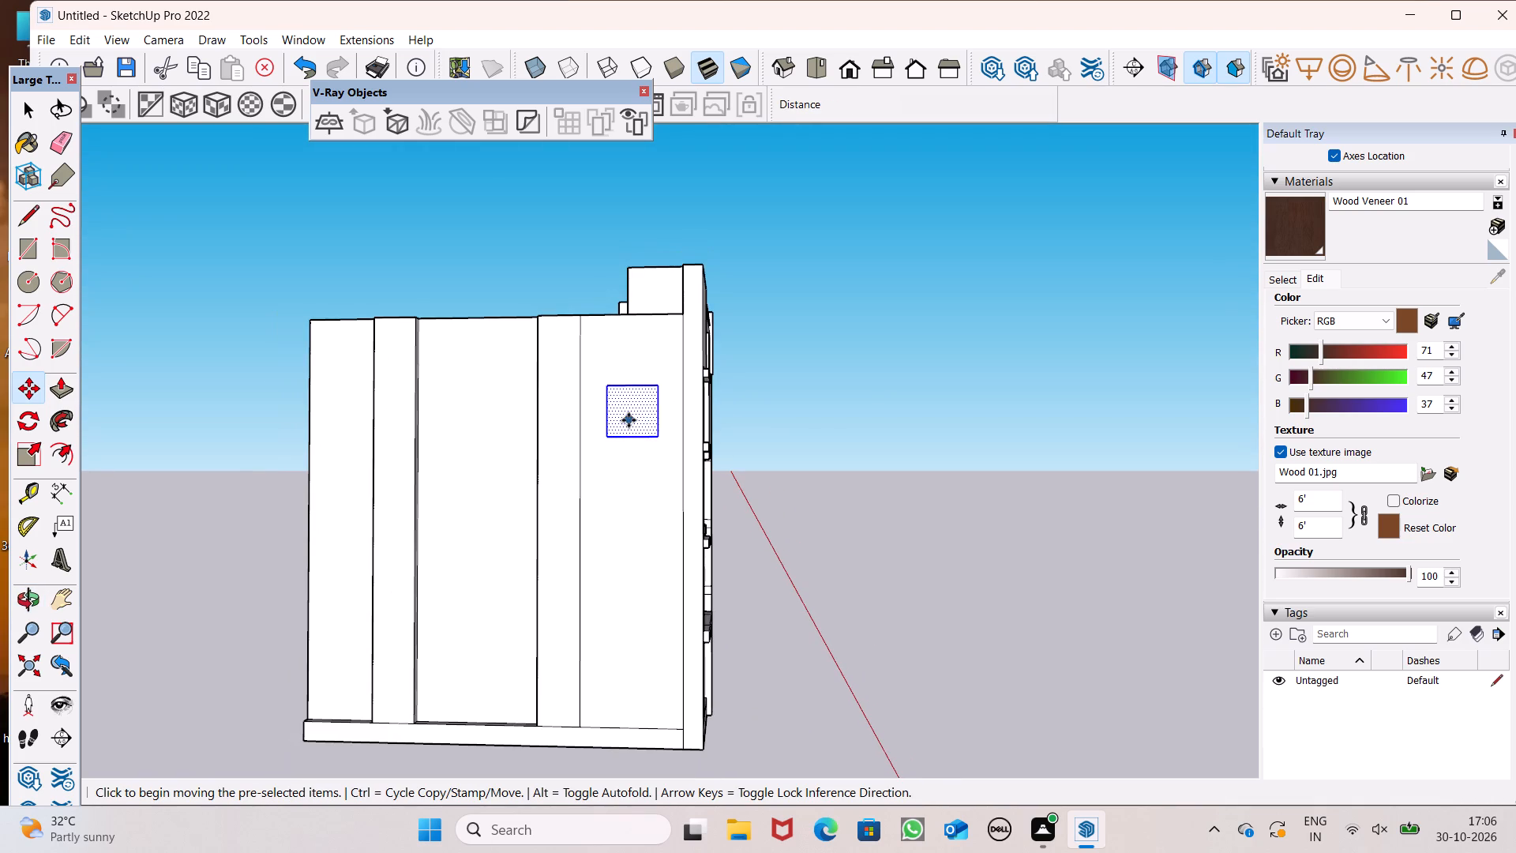
{"action": "left_click_drag", "start_coordinate": [629, 420], "coordinate": [631, 498]}
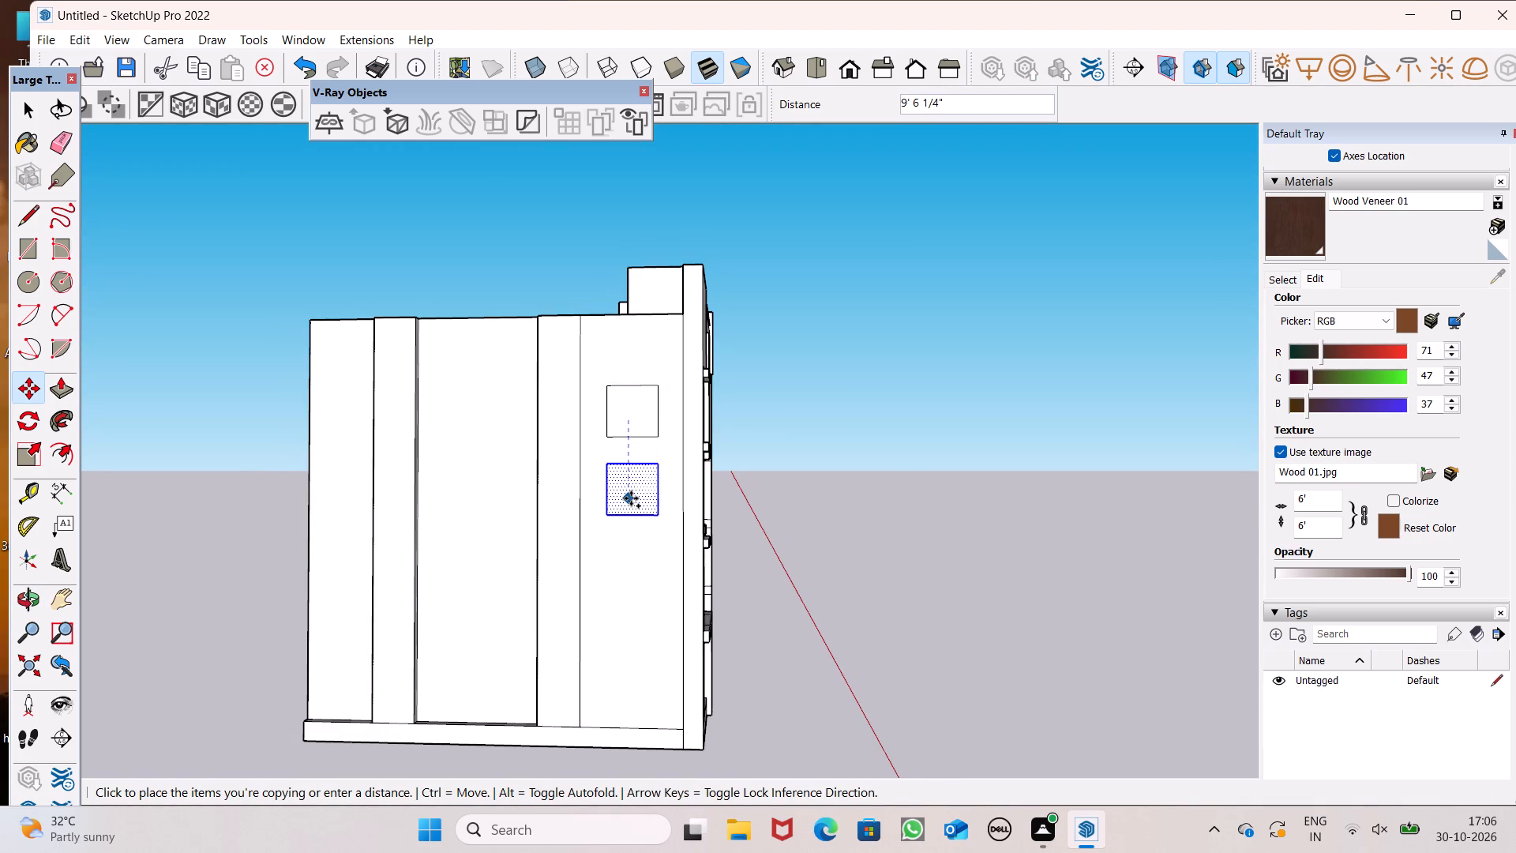
{"action": "left_click_drag", "start_coordinate": [631, 498], "coordinate": [630, 499]}
{"action": "left_click_drag", "start_coordinate": [635, 502], "coordinate": [628, 596]}
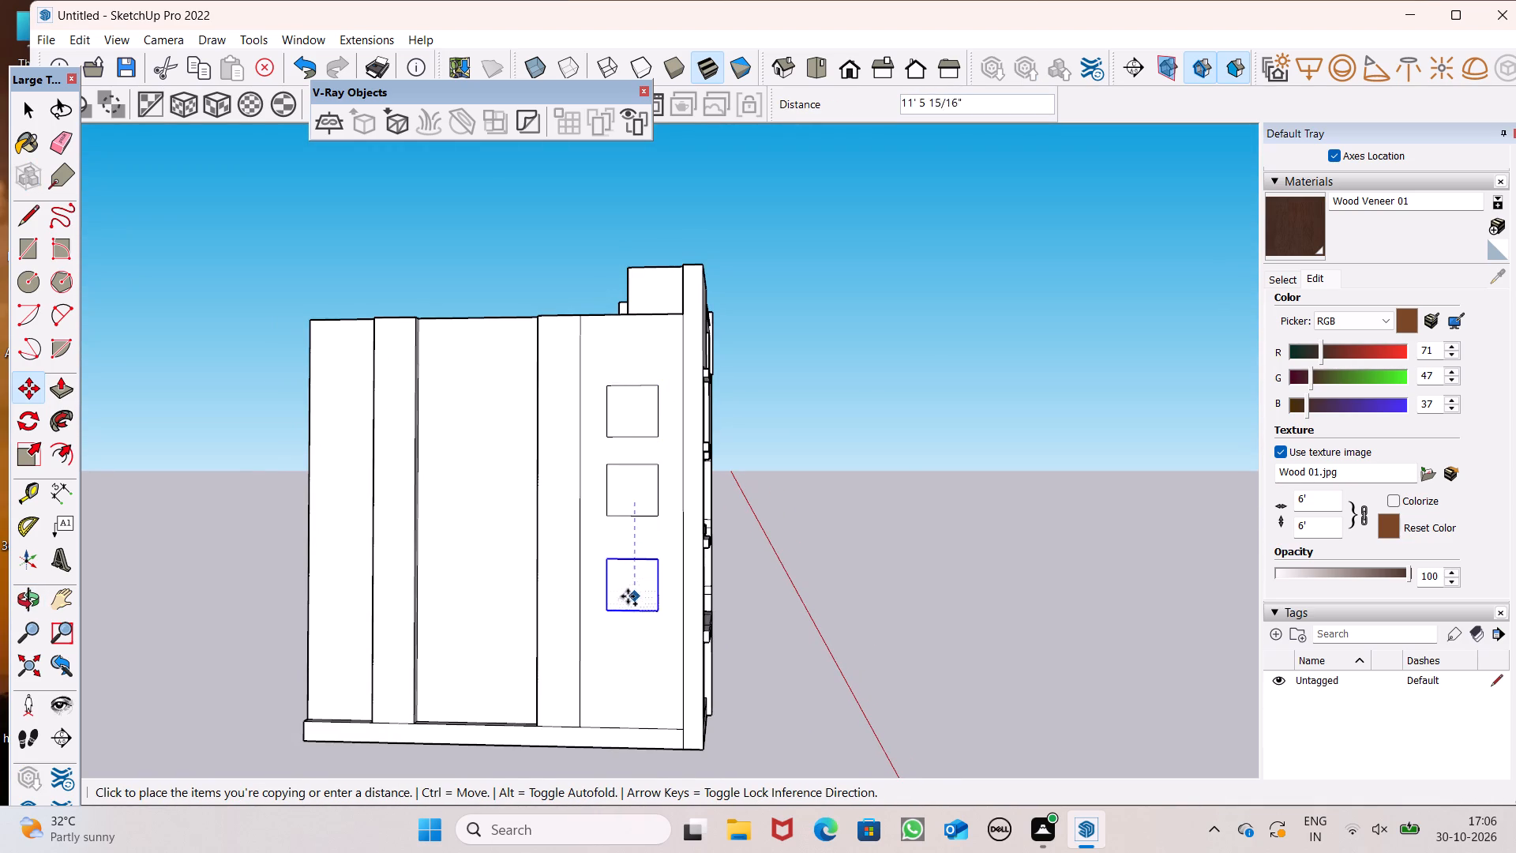
{"action": "left_click_drag", "start_coordinate": [628, 596], "coordinate": [637, 588]}
{"action": "left_click_drag", "start_coordinate": [637, 588], "coordinate": [637, 589]}
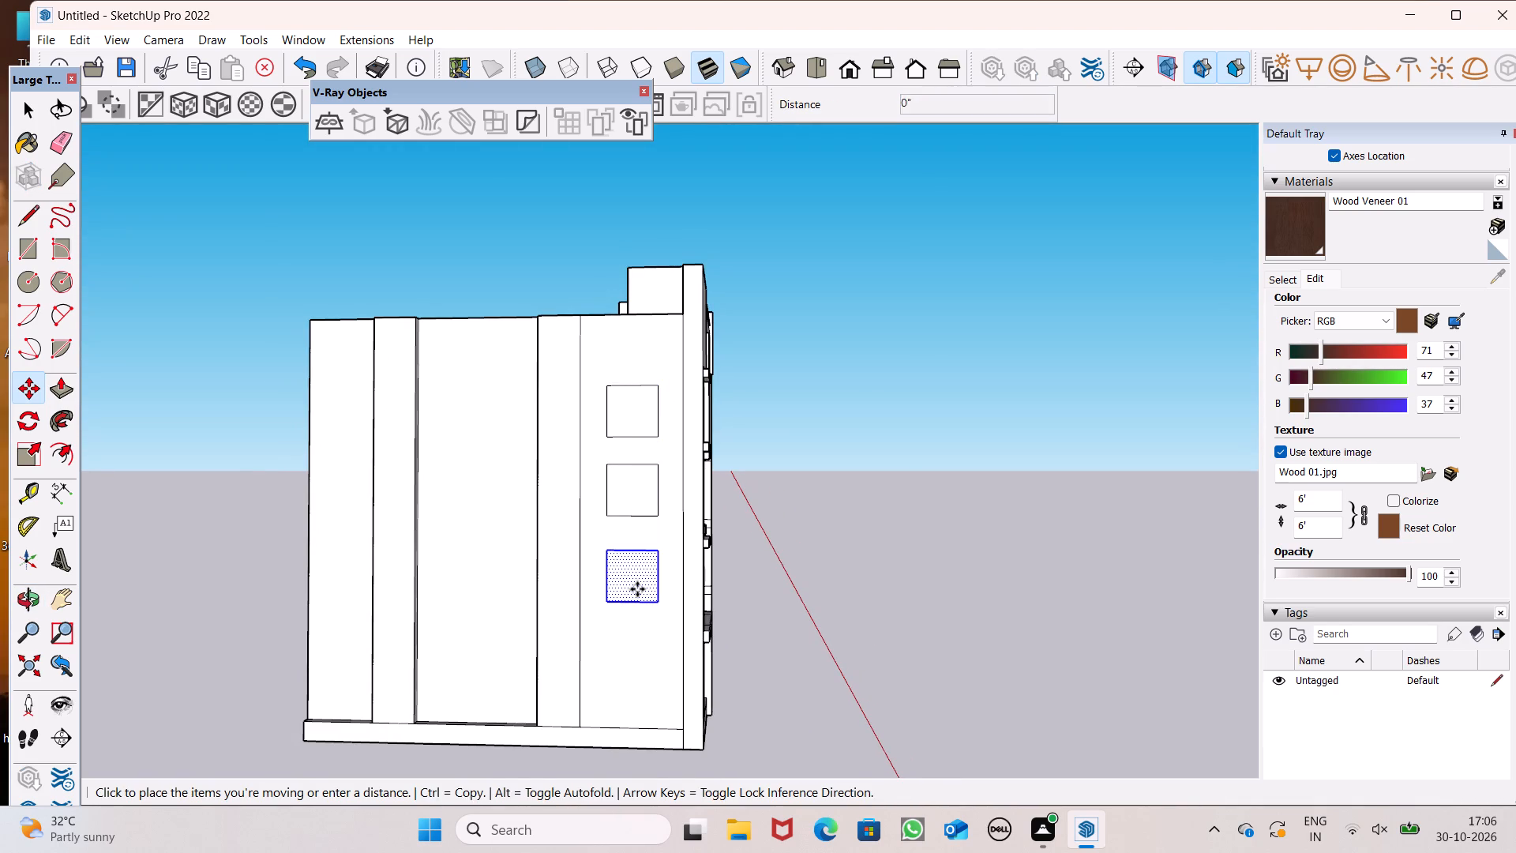
{"action": "left_click_drag", "start_coordinate": [637, 589], "coordinate": [641, 678]}
{"action": "scroll", "coordinate": [617, 571], "scroll_direction": "down", "scroll_amount": 4}
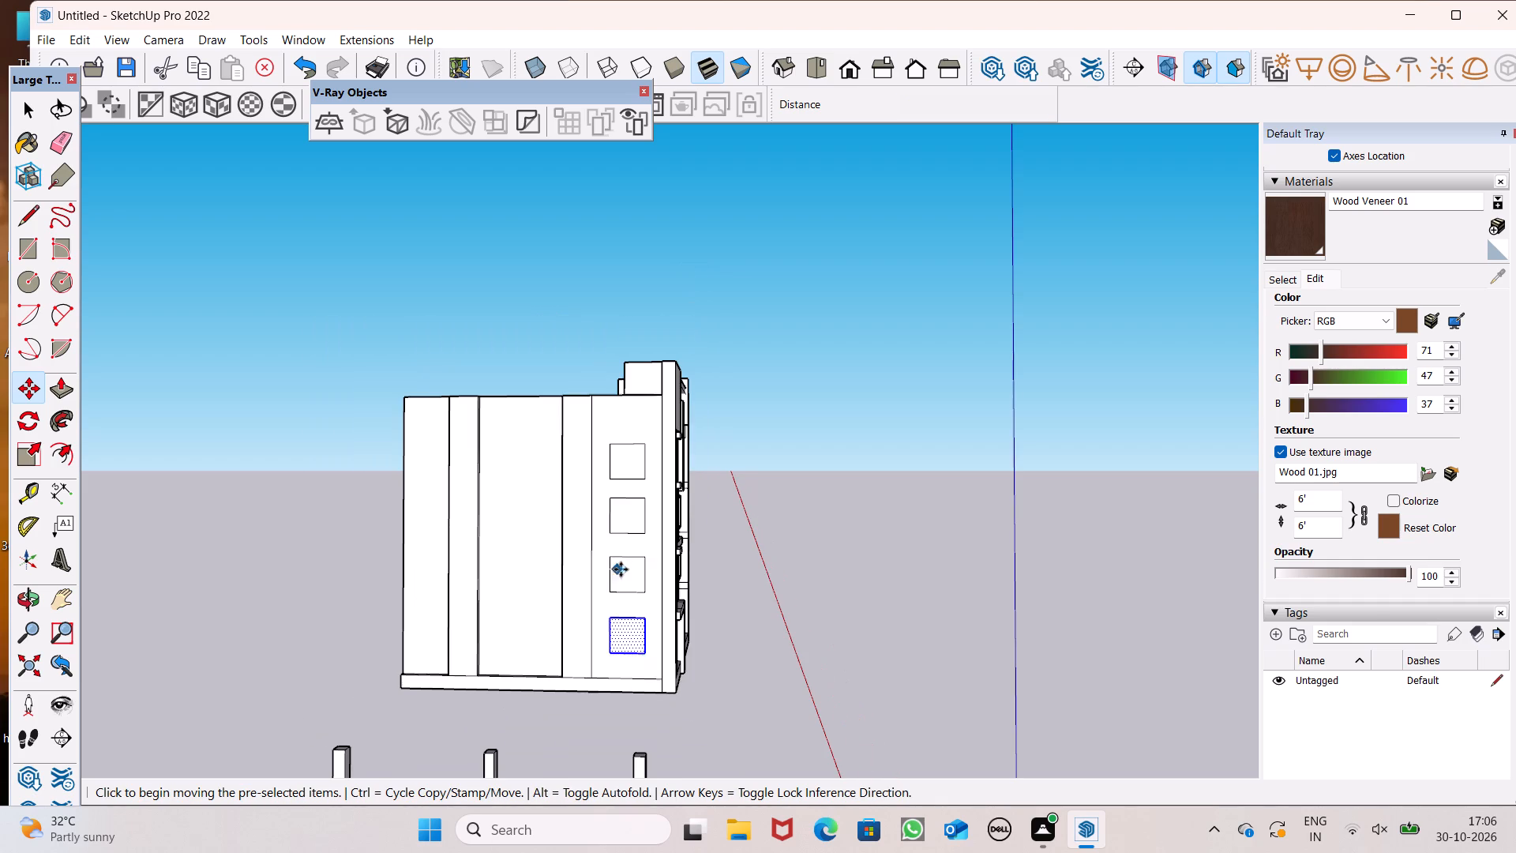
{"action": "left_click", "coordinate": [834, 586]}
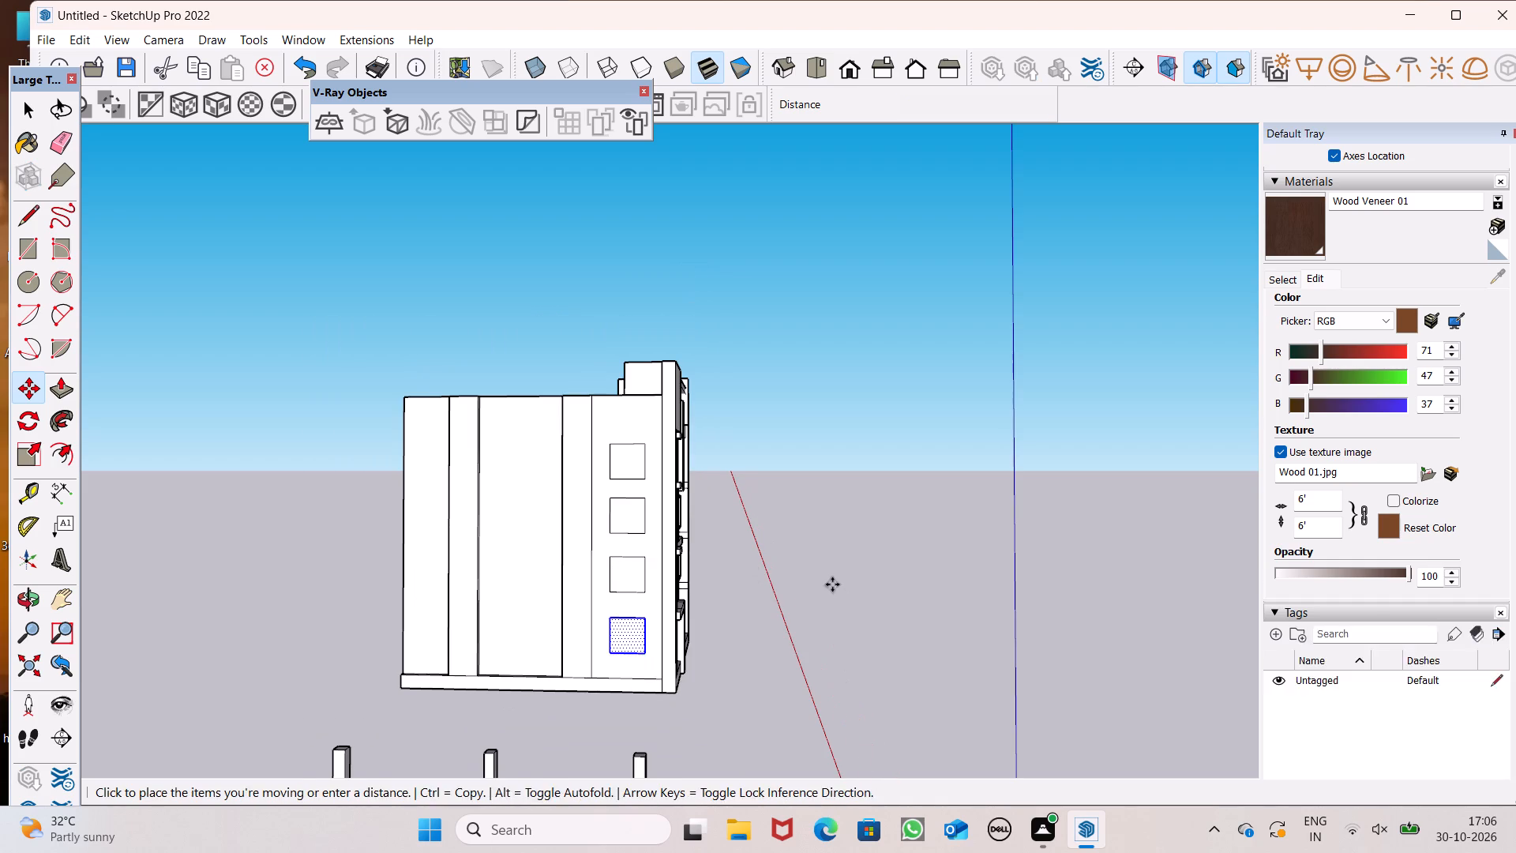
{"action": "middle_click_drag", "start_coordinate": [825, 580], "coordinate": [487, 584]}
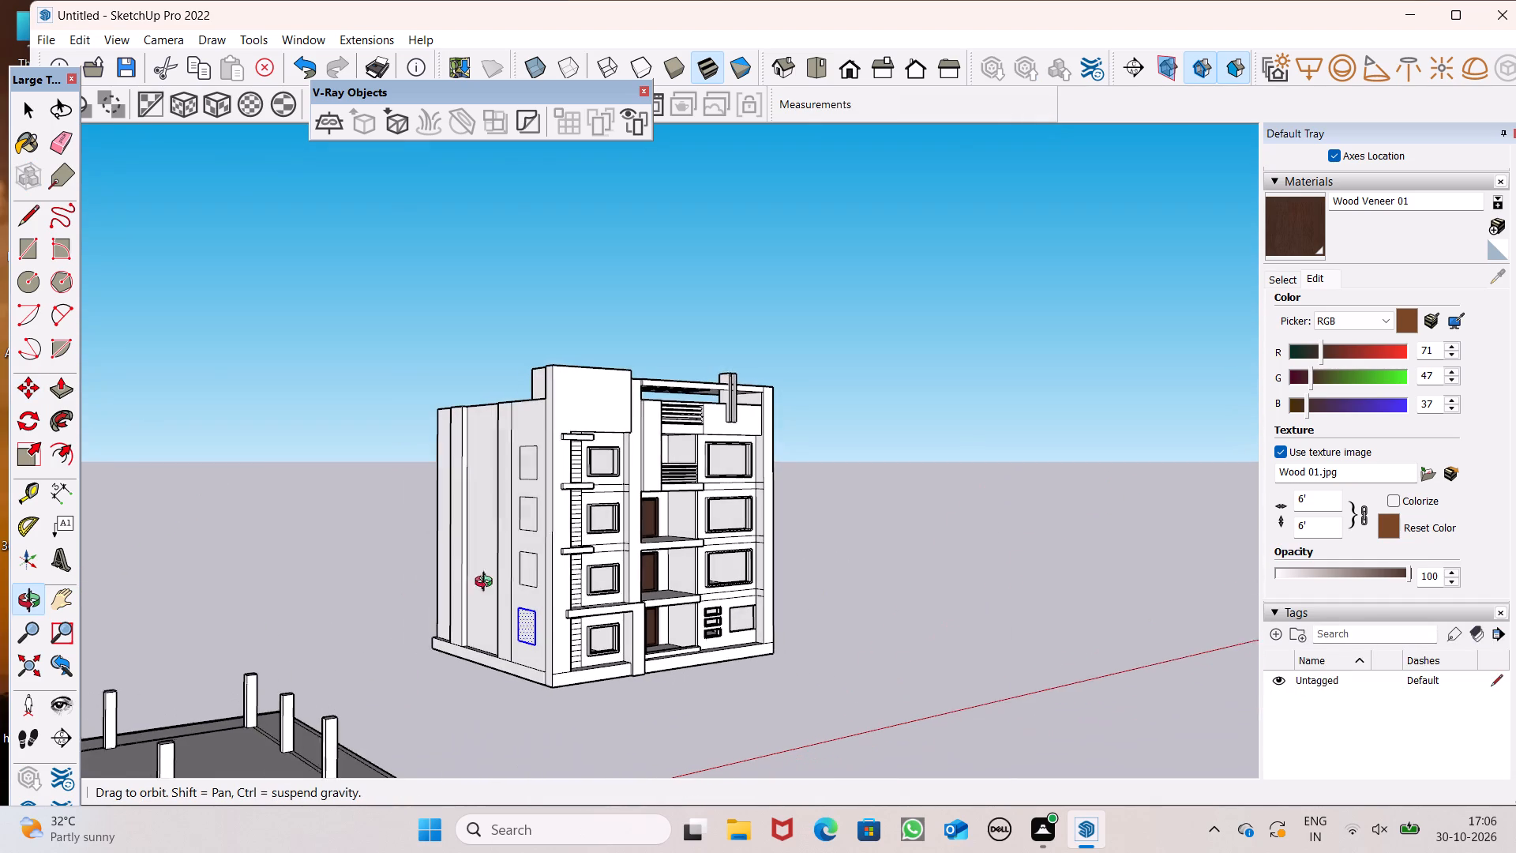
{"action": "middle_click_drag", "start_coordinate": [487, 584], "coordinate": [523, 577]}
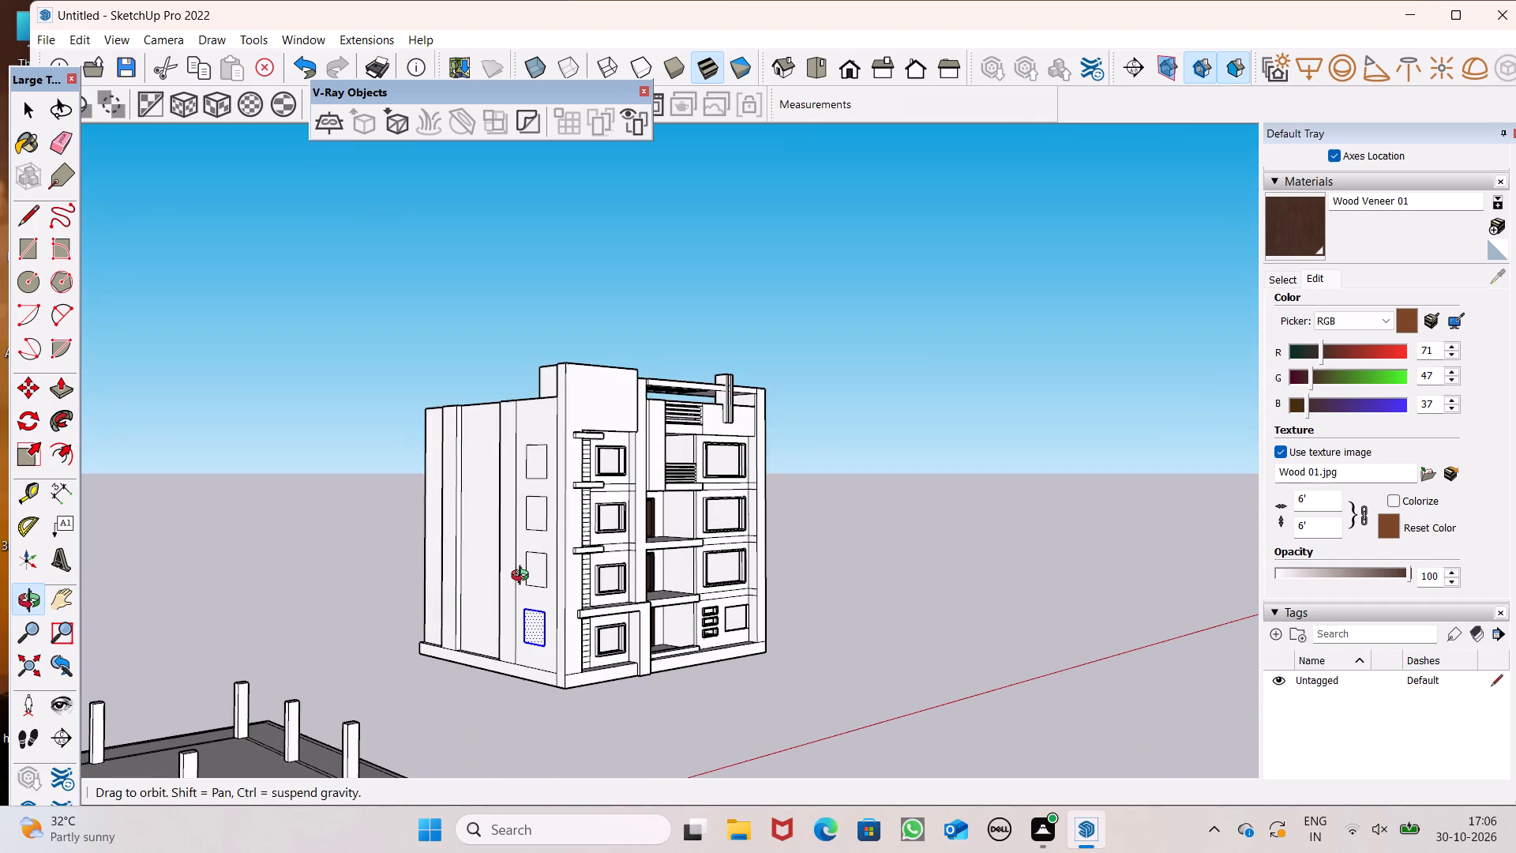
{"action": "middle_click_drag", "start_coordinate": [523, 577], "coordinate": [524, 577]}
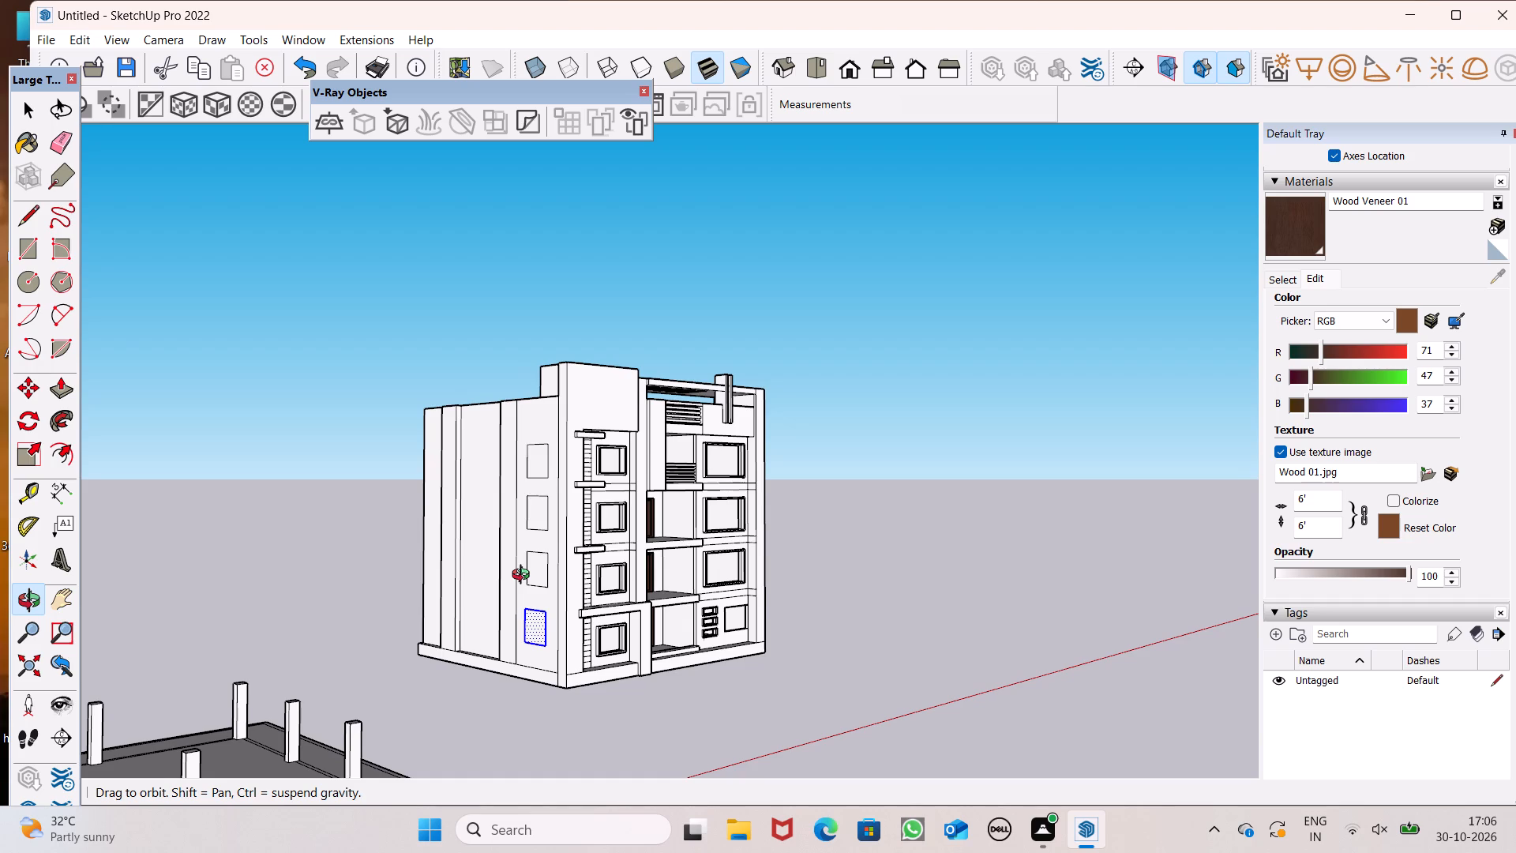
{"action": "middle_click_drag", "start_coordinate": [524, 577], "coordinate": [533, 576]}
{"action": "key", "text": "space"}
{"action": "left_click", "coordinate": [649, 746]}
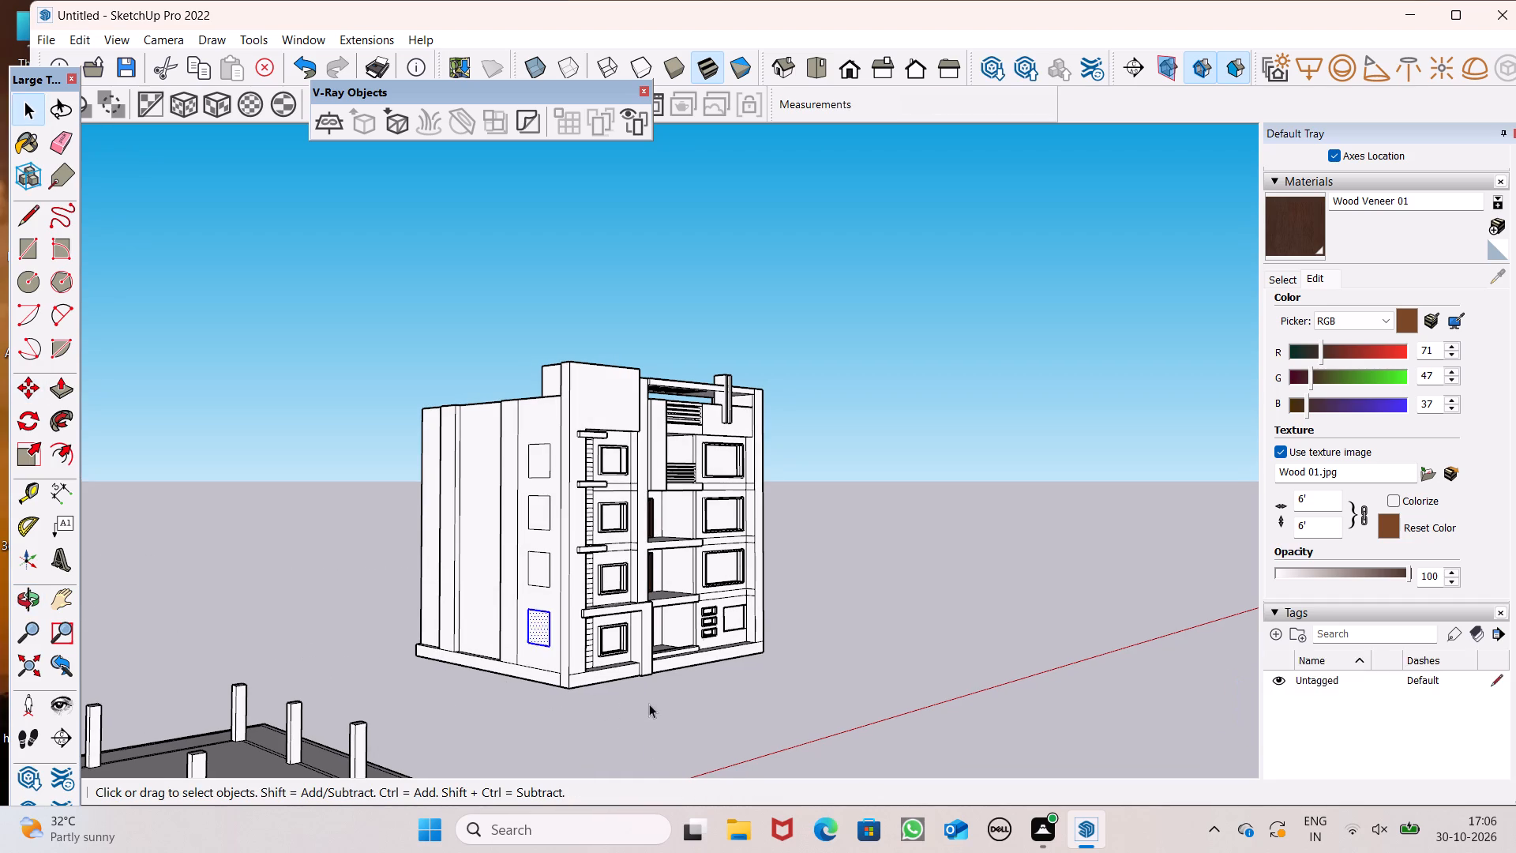
Move the bottom window rectangle on the side wall straight down about 1' 10".
{"action": "middle_click_drag", "start_coordinate": [649, 704], "coordinate": [961, 631]}
{"action": "scroll", "coordinate": [567, 691], "scroll_direction": "up", "scroll_amount": 7}
{"action": "scroll", "coordinate": [615, 681], "scroll_direction": "down", "scroll_amount": 4}
{"action": "middle_click_drag", "start_coordinate": [623, 676], "coordinate": [606, 731]}
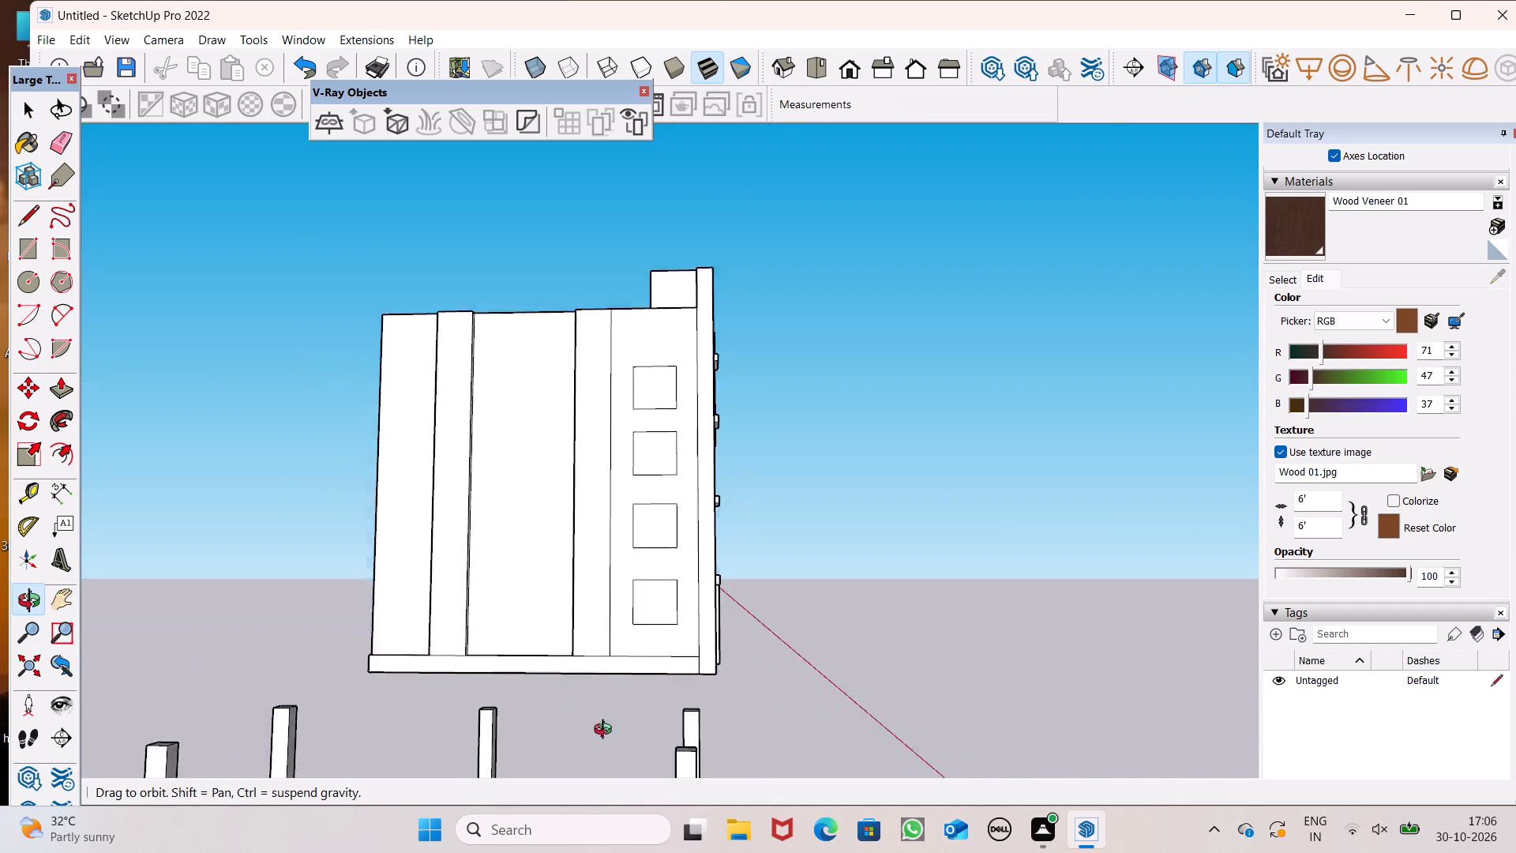
{"action": "middle_click_drag", "start_coordinate": [606, 731], "coordinate": [605, 746]}
{"action": "scroll", "coordinate": [650, 643], "scroll_direction": "up", "scroll_amount": 5}
{"action": "double_click", "coordinate": [651, 623]}
{"action": "key", "text": "m"}
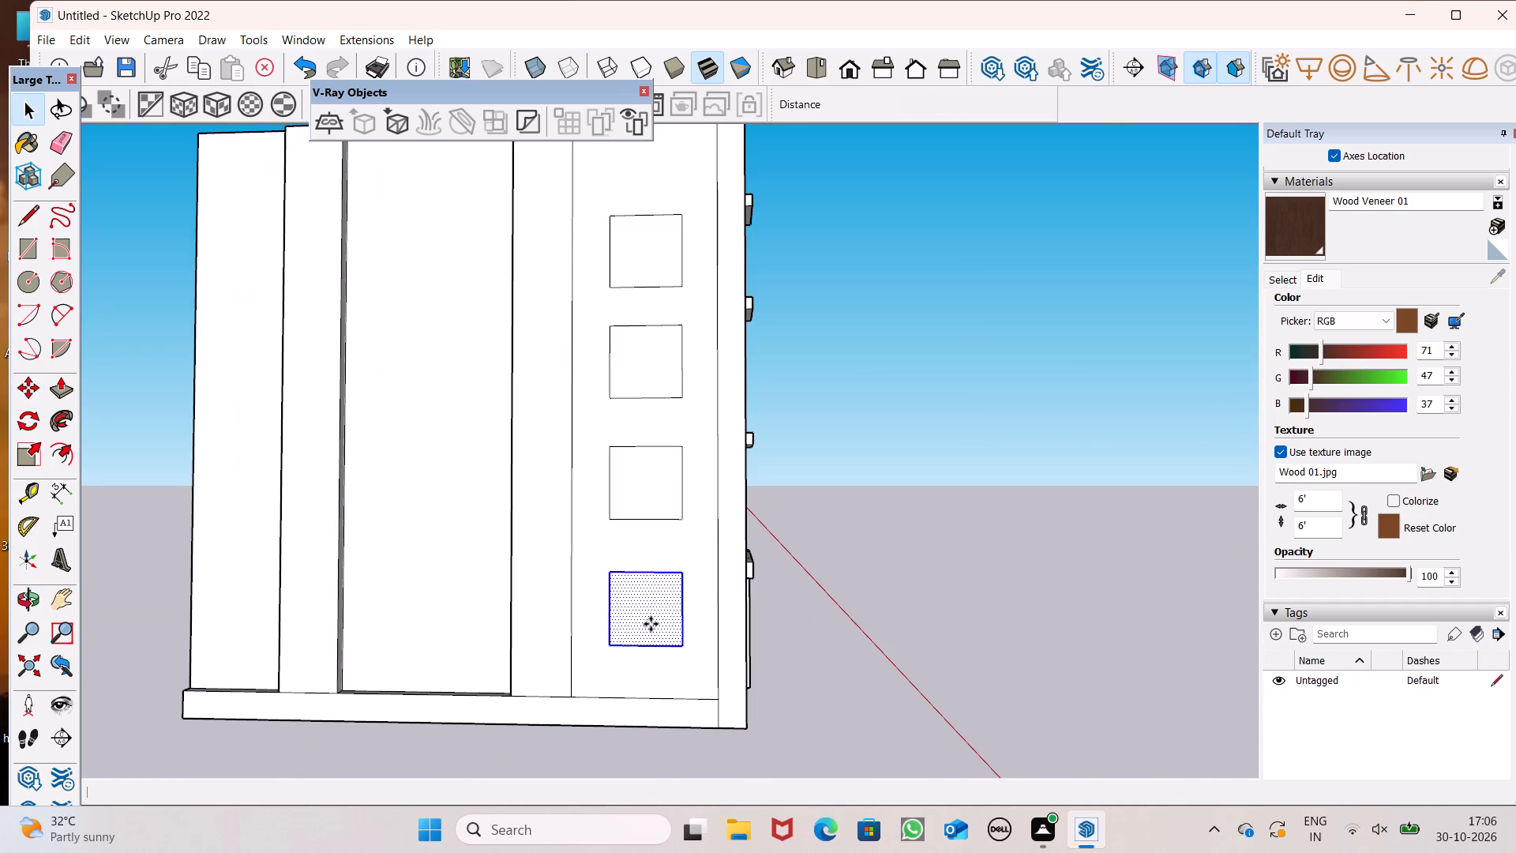
{"action": "key", "text": "Return"}
{"action": "left_click_drag", "start_coordinate": [647, 624], "coordinate": [651, 652]}
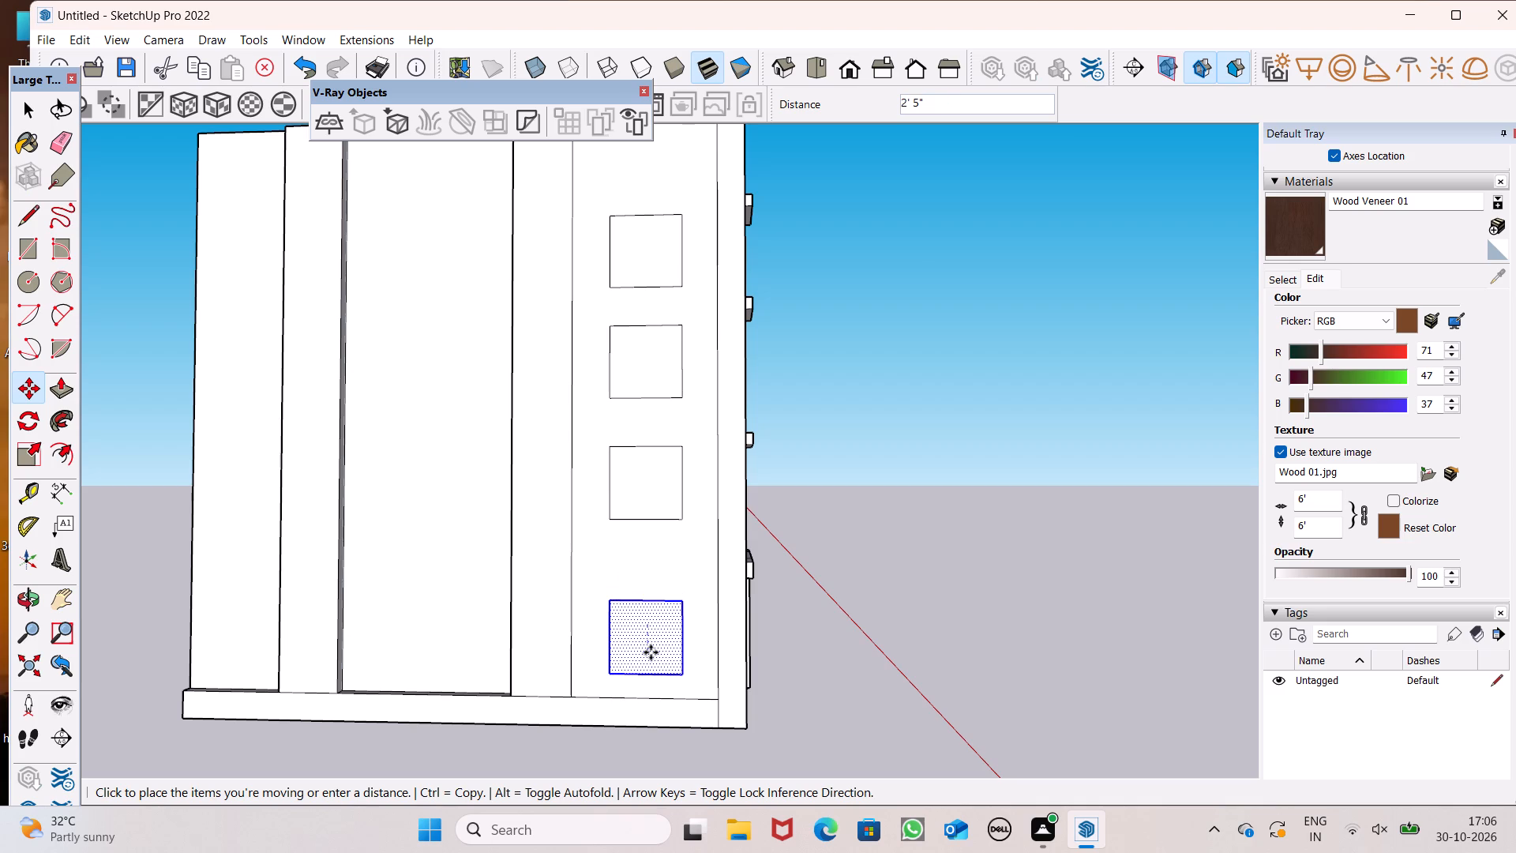
{"action": "left_click_drag", "start_coordinate": [651, 652], "coordinate": [649, 645]}
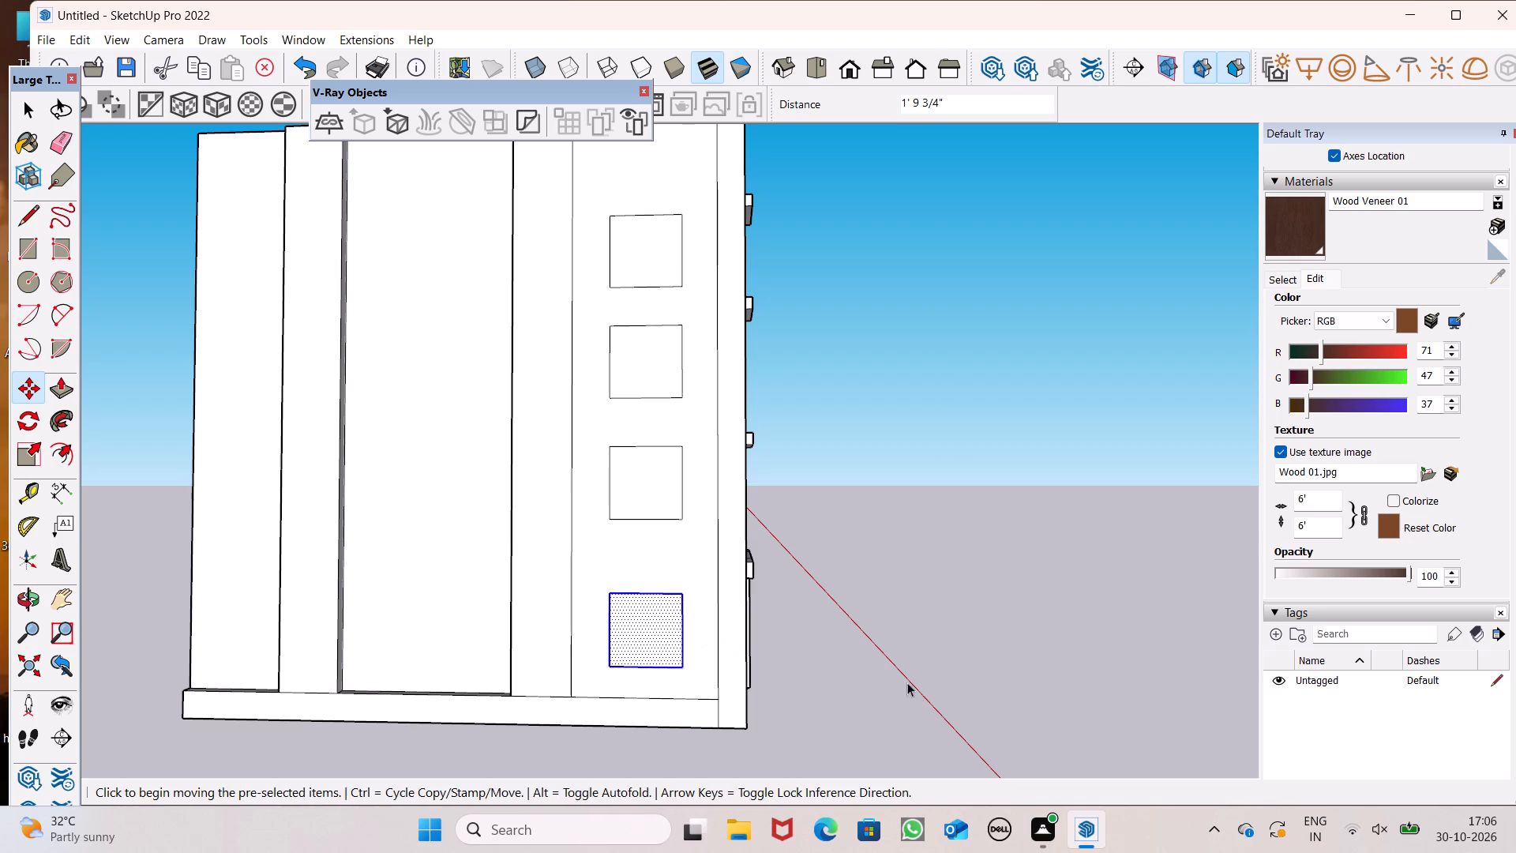
{"action": "key", "text": "space"}
{"action": "left_click", "coordinate": [906, 686]}
Move the second window rectangle from the bottom straight down about 1' 3".
{"action": "scroll", "coordinate": [650, 456], "scroll_direction": "up", "scroll_amount": 2}
{"action": "scroll", "coordinate": [647, 468], "scroll_direction": "down", "scroll_amount": 2}
{"action": "middle_click_drag", "start_coordinate": [642, 496], "coordinate": [616, 540]}
{"action": "scroll", "coordinate": [613, 531], "scroll_direction": "up", "scroll_amount": 3}
{"action": "double_click", "coordinate": [617, 528]}
{"action": "middle_click_drag", "start_coordinate": [625, 531], "coordinate": [640, 488]}
{"action": "key", "text": "m"}
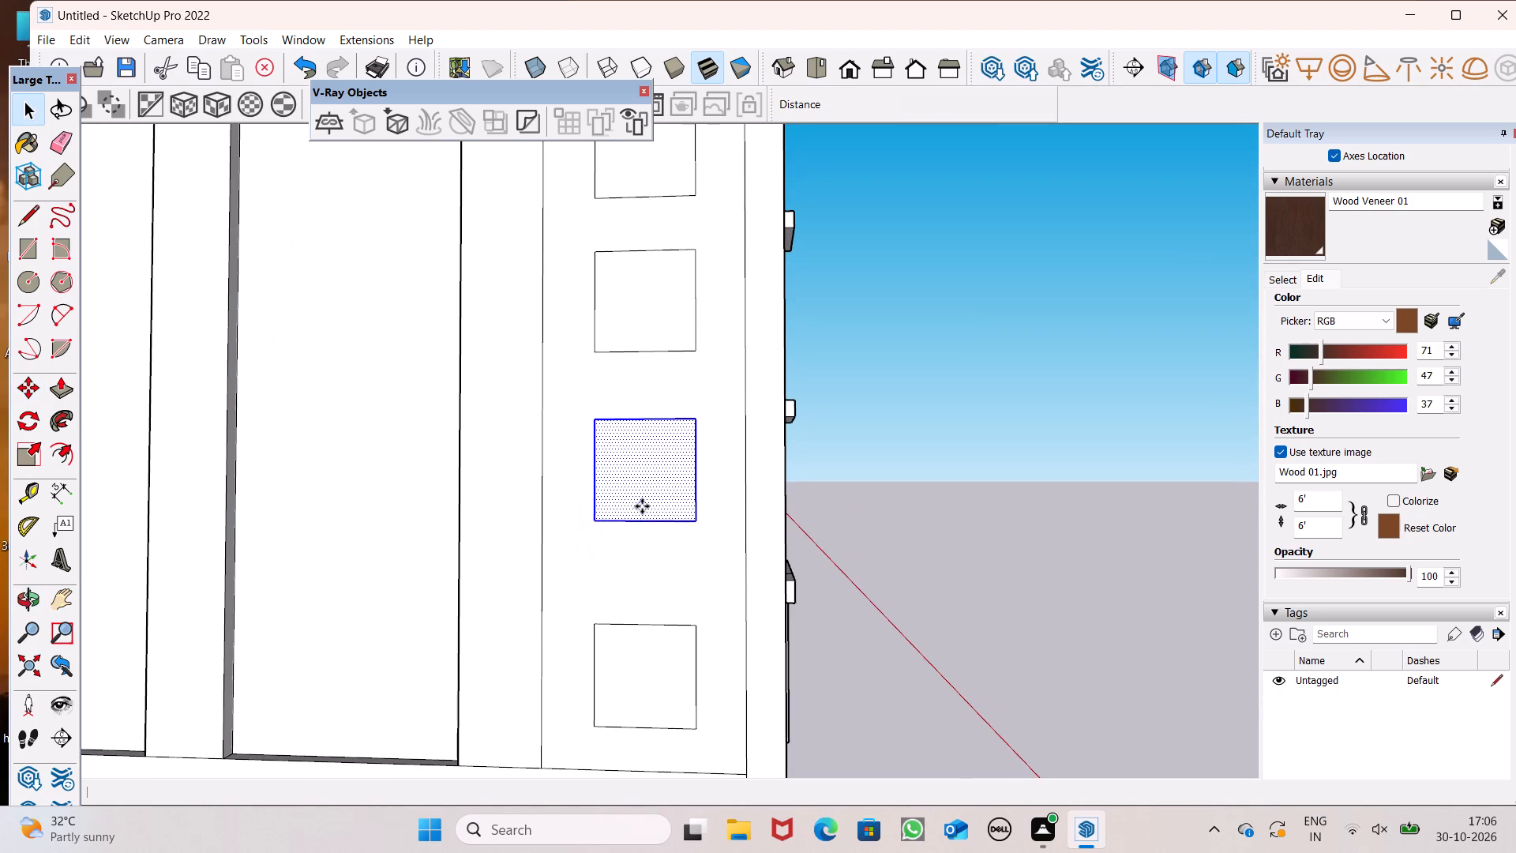
{"action": "key", "text": "Return"}
{"action": "left_click_drag", "start_coordinate": [649, 494], "coordinate": [655, 515]}
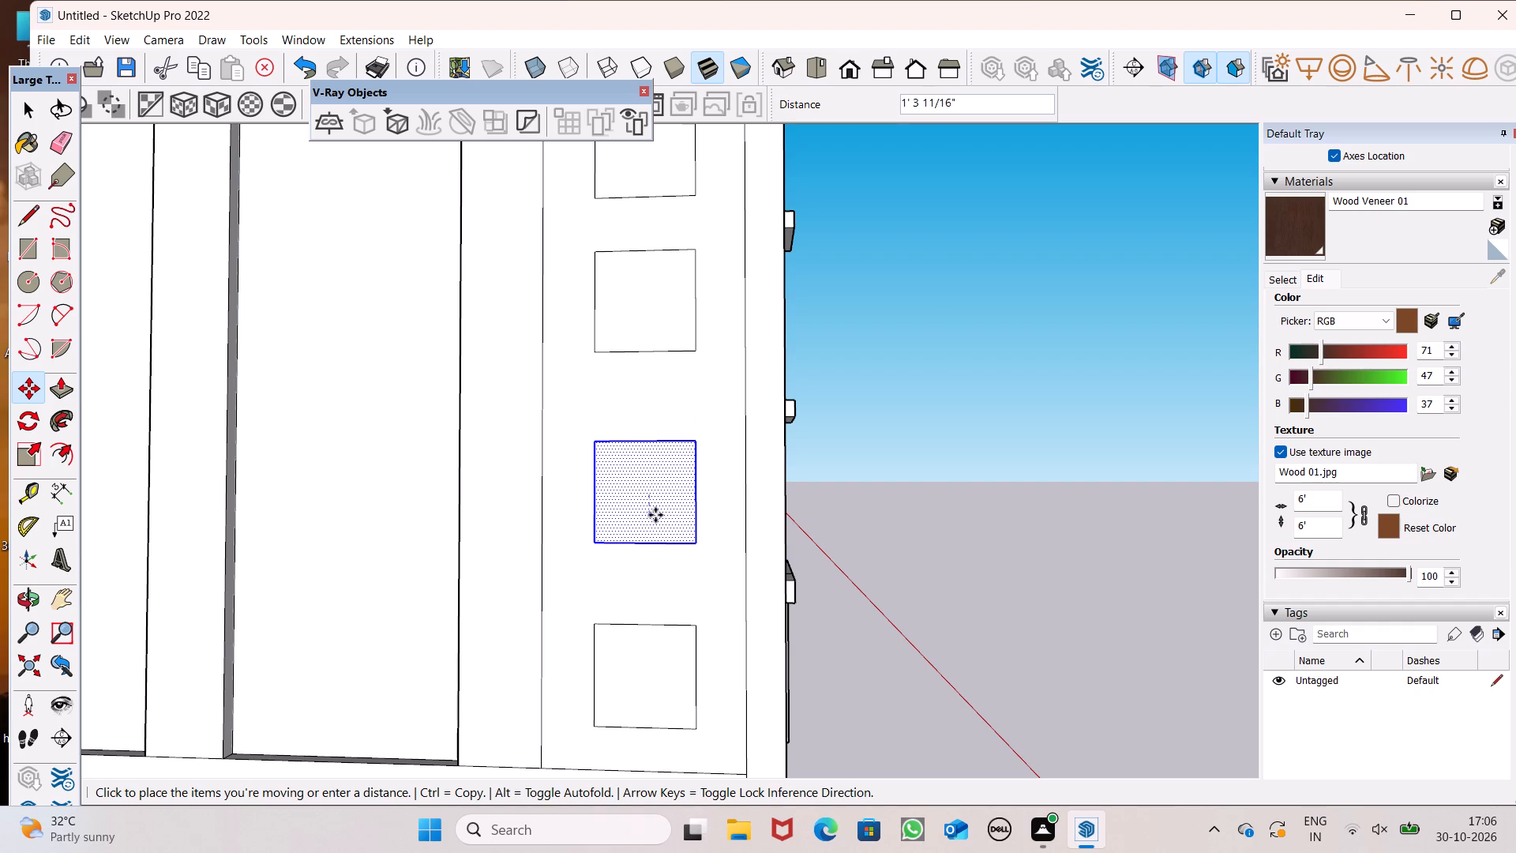
{"action": "left_click_drag", "start_coordinate": [655, 515], "coordinate": [655, 514]}
{"action": "key", "text": "space"}
{"action": "left_click", "coordinate": [914, 560]}
Move the second window rectangle from the top straight down about 1'.
{"action": "scroll", "coordinate": [646, 393], "scroll_direction": "down", "scroll_amount": 4}
{"action": "scroll", "coordinate": [625, 272], "scroll_direction": "up", "scroll_amount": 5}
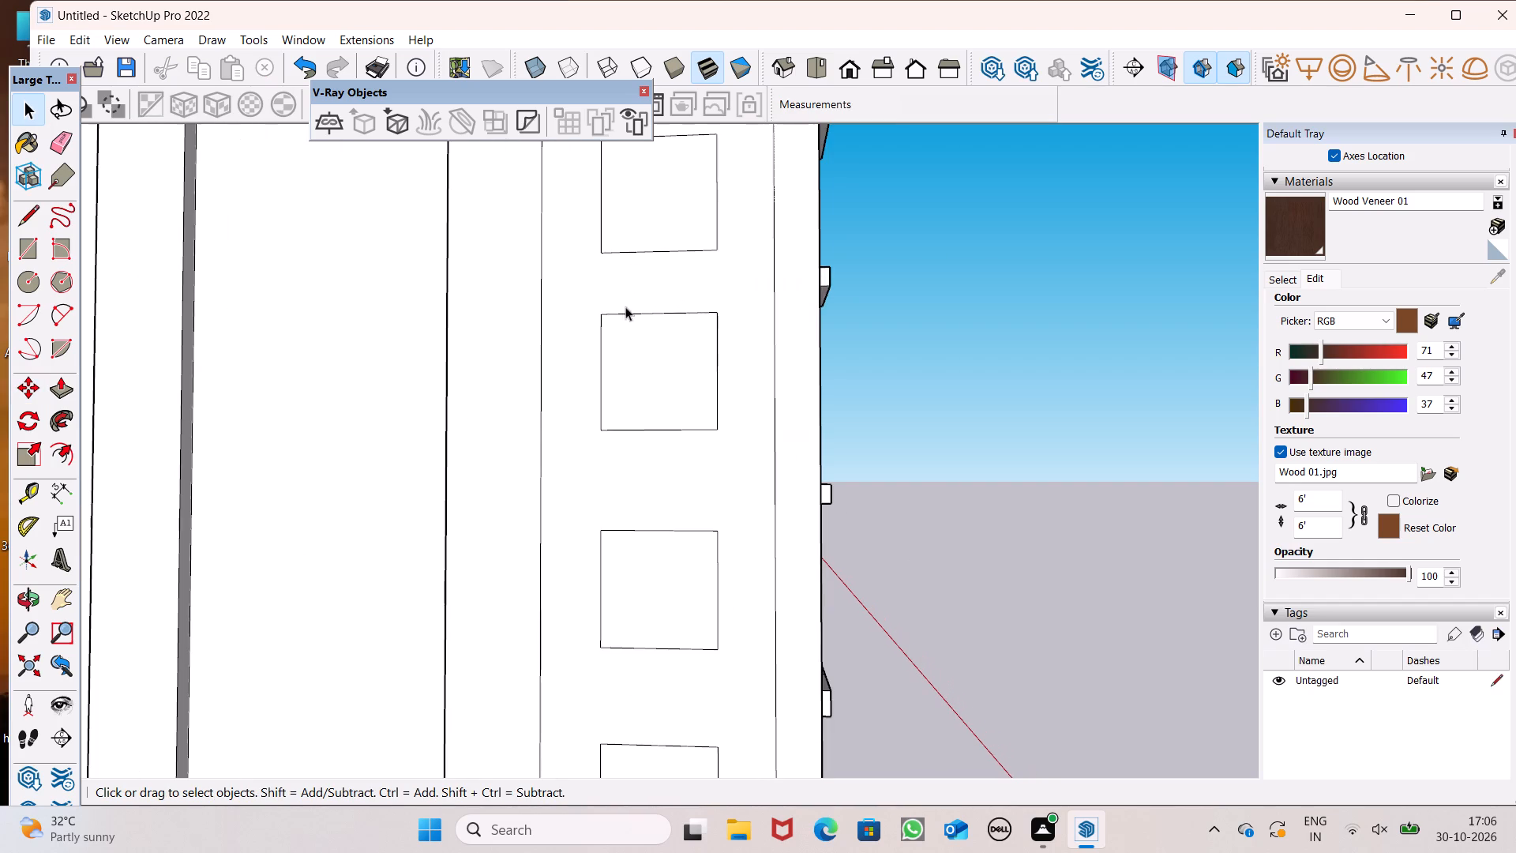
{"action": "double_click", "coordinate": [644, 377]}
{"action": "key", "text": "m"}
{"action": "key", "text": "Return"}
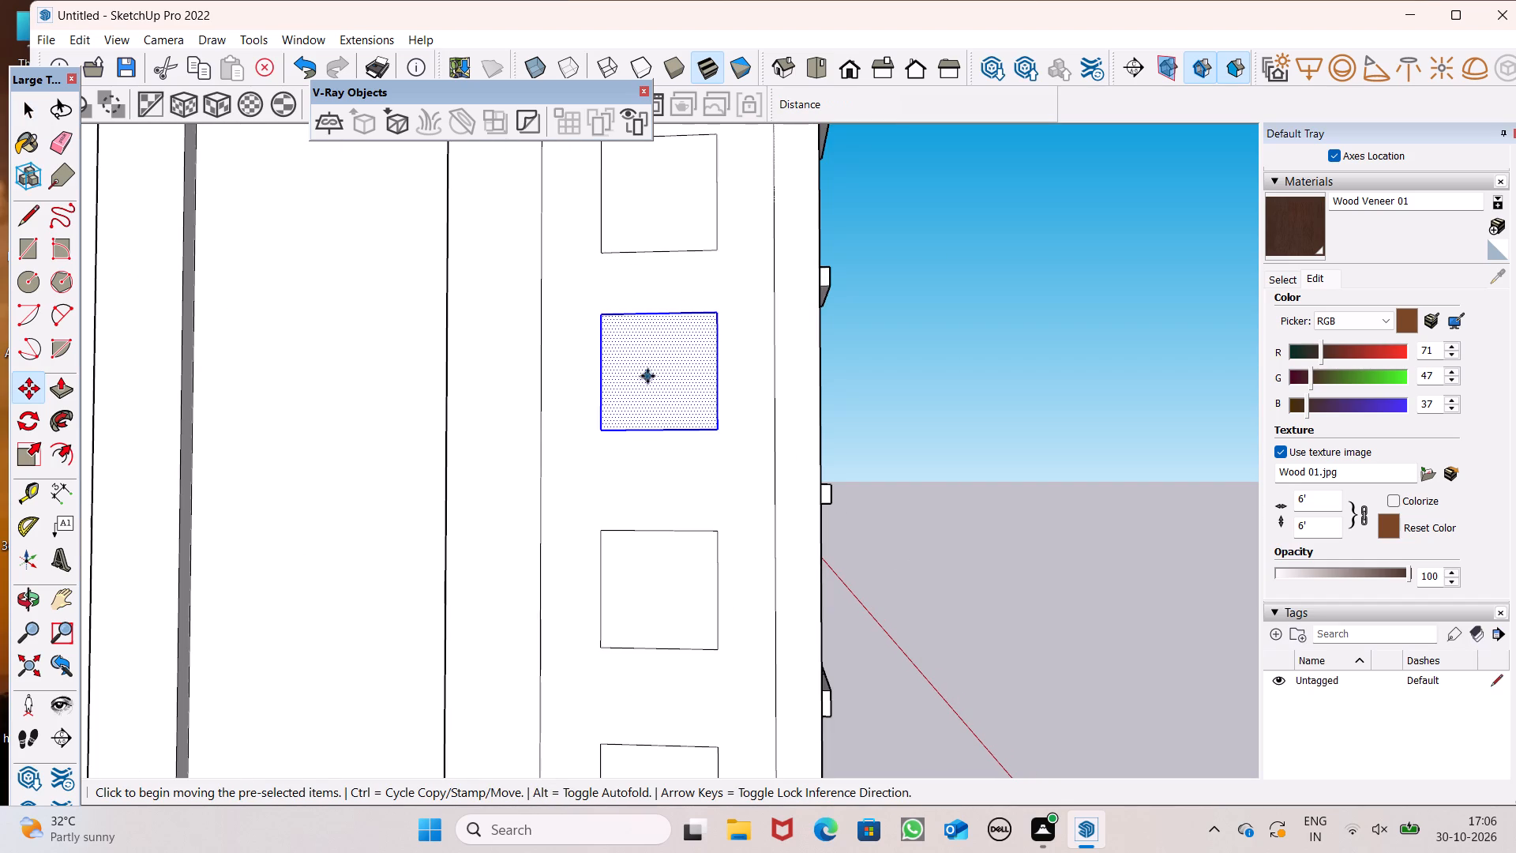
{"action": "left_click_drag", "start_coordinate": [648, 375], "coordinate": [649, 397]}
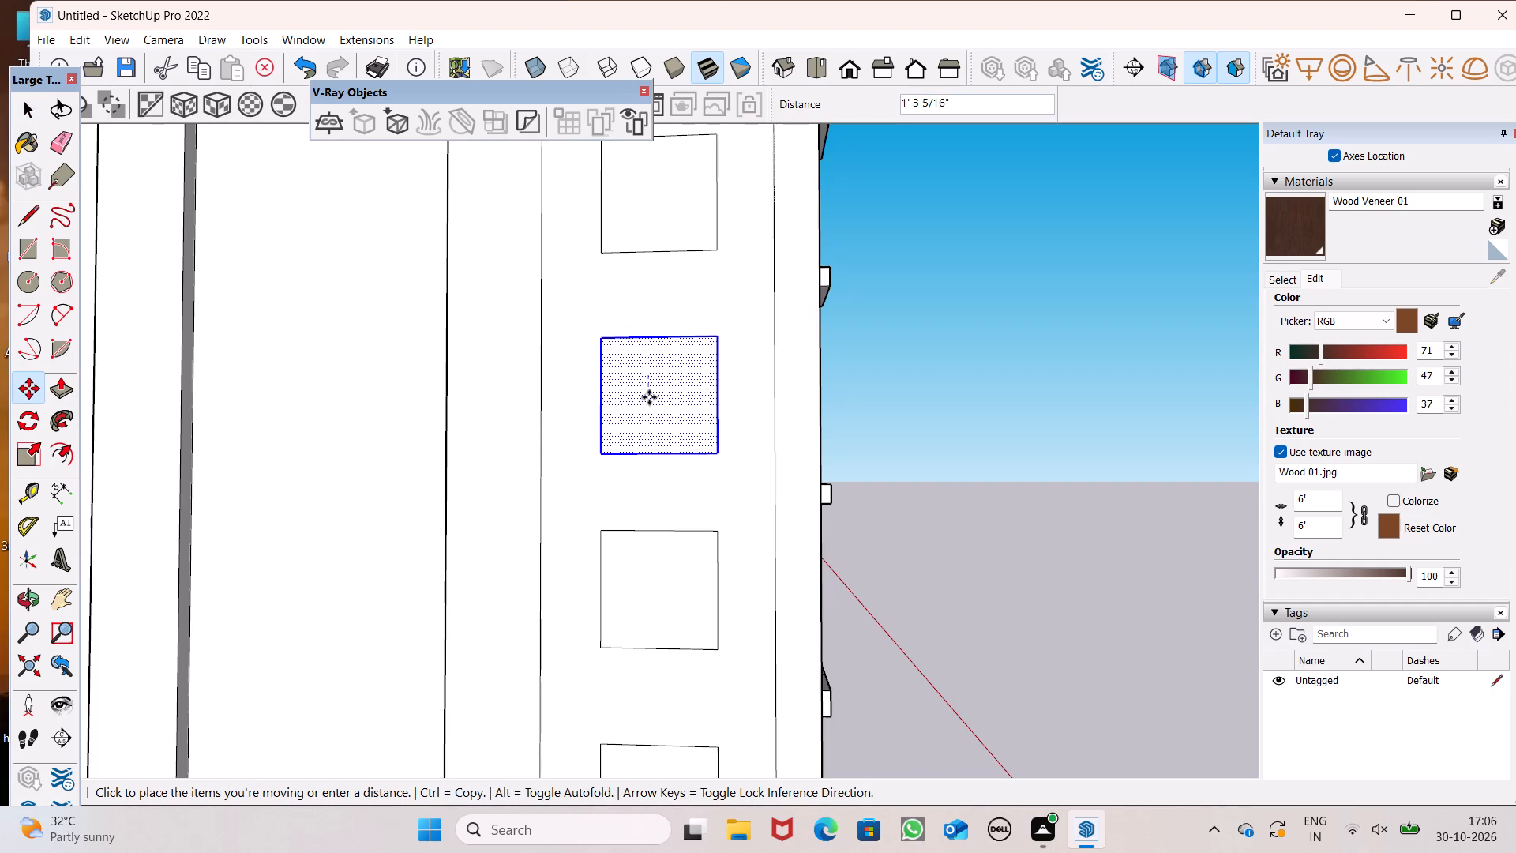
{"action": "left_click_drag", "start_coordinate": [649, 397], "coordinate": [649, 391]}
{"action": "key", "text": "space"}
{"action": "left_click_drag", "start_coordinate": [1191, 492], "coordinate": [1175, 487]}
Nudge the top window rectangle slightly upward and away from the front facade.
{"action": "scroll", "coordinate": [819, 433], "scroll_direction": "down", "scroll_amount": 8}
{"action": "scroll", "coordinate": [749, 295], "scroll_direction": "up", "scroll_amount": 5}
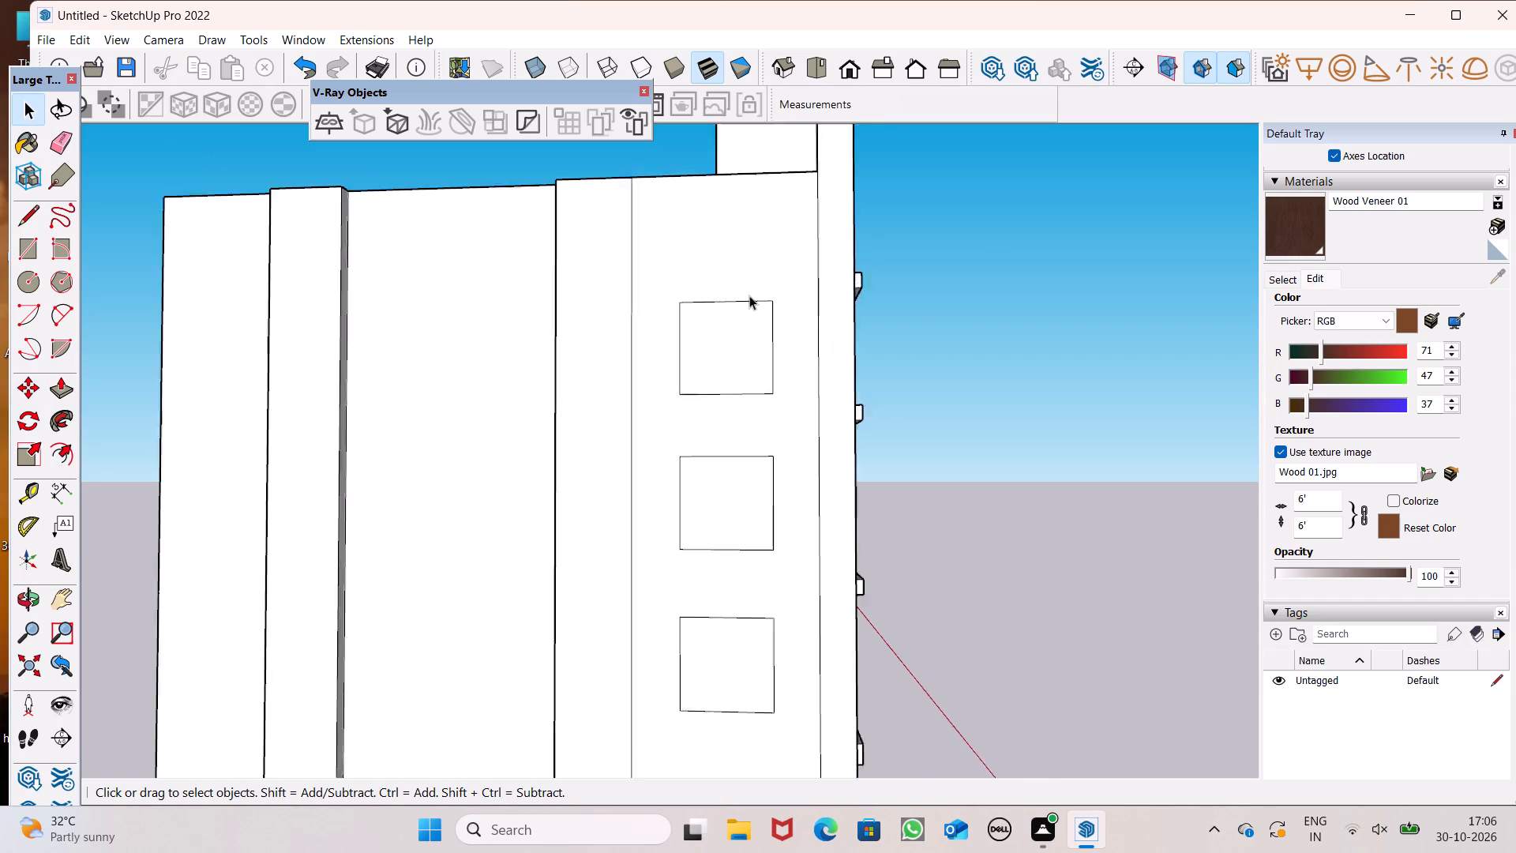
{"action": "double_click", "coordinate": [739, 348]}
{"action": "scroll", "coordinate": [735, 355], "scroll_direction": "down", "scroll_amount": 5}
{"action": "key", "text": "m"}
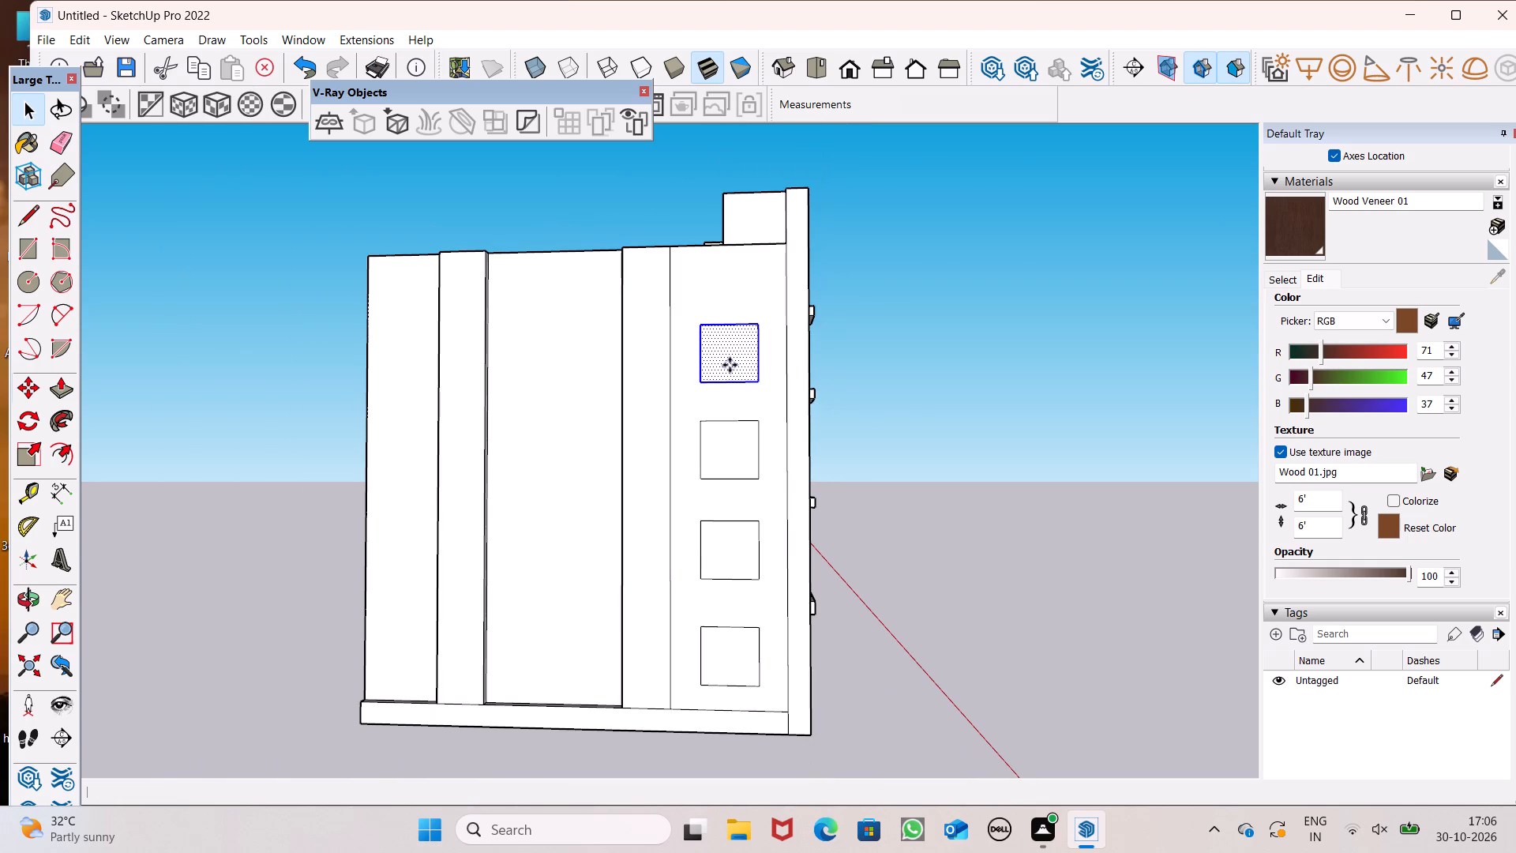
{"action": "key", "text": "Return"}
{"action": "left_click_drag", "start_coordinate": [730, 365], "coordinate": [726, 358]}
{"action": "key", "text": "space"}
{"action": "left_click", "coordinate": [921, 404]}
Slide the top window rectangle several inches horizontally toward the front facade.
{"action": "scroll", "coordinate": [719, 355], "scroll_direction": "up", "scroll_amount": 3}
{"action": "double_click", "coordinate": [734, 355]}
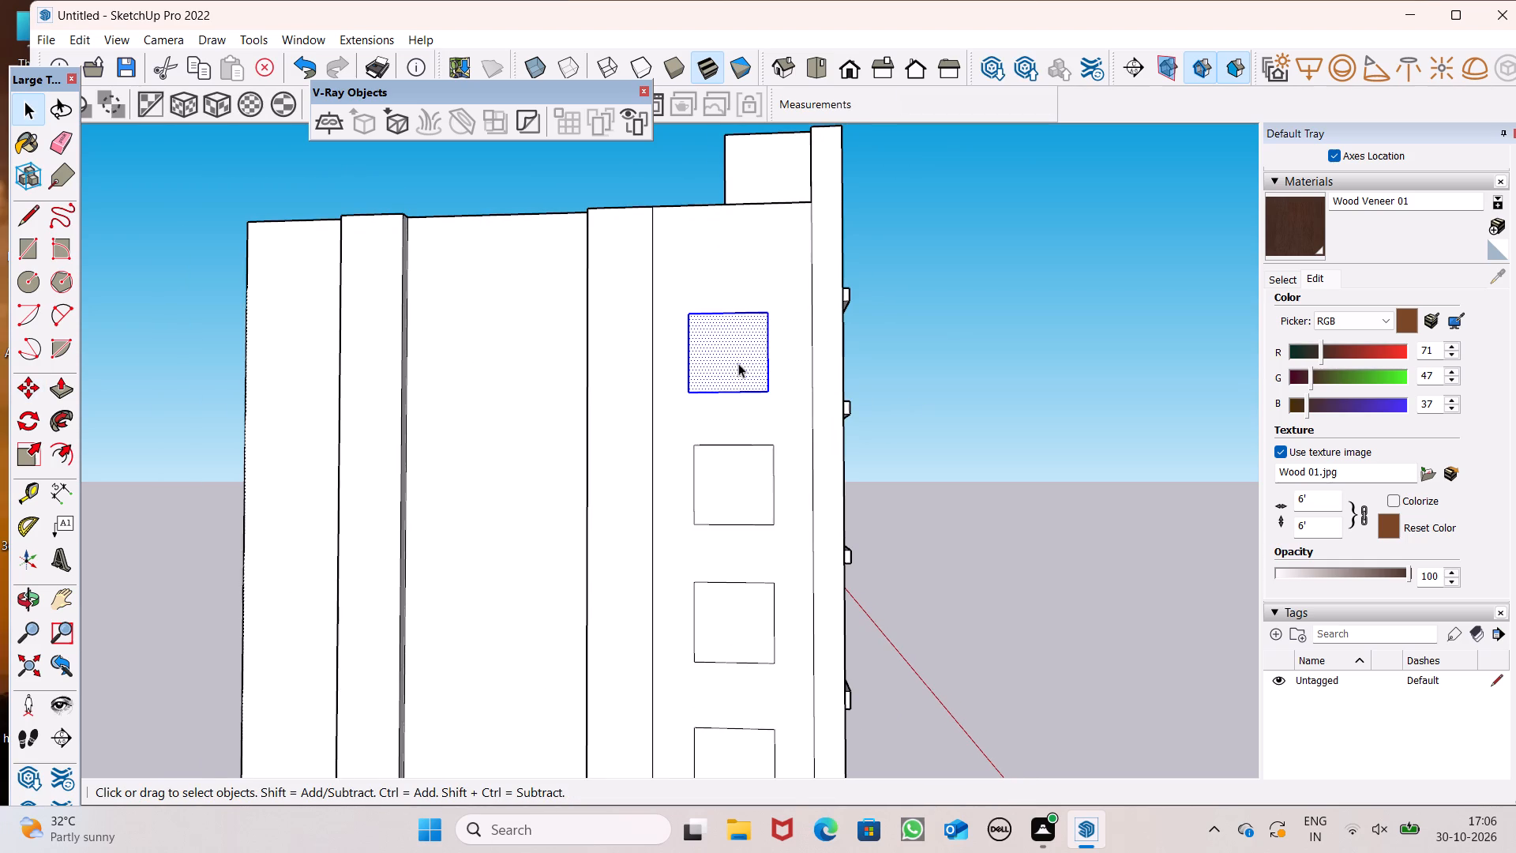
{"action": "key", "text": "m"}
{"action": "key", "text": "Return"}
{"action": "left_click_drag", "start_coordinate": [731, 375], "coordinate": [736, 374]}
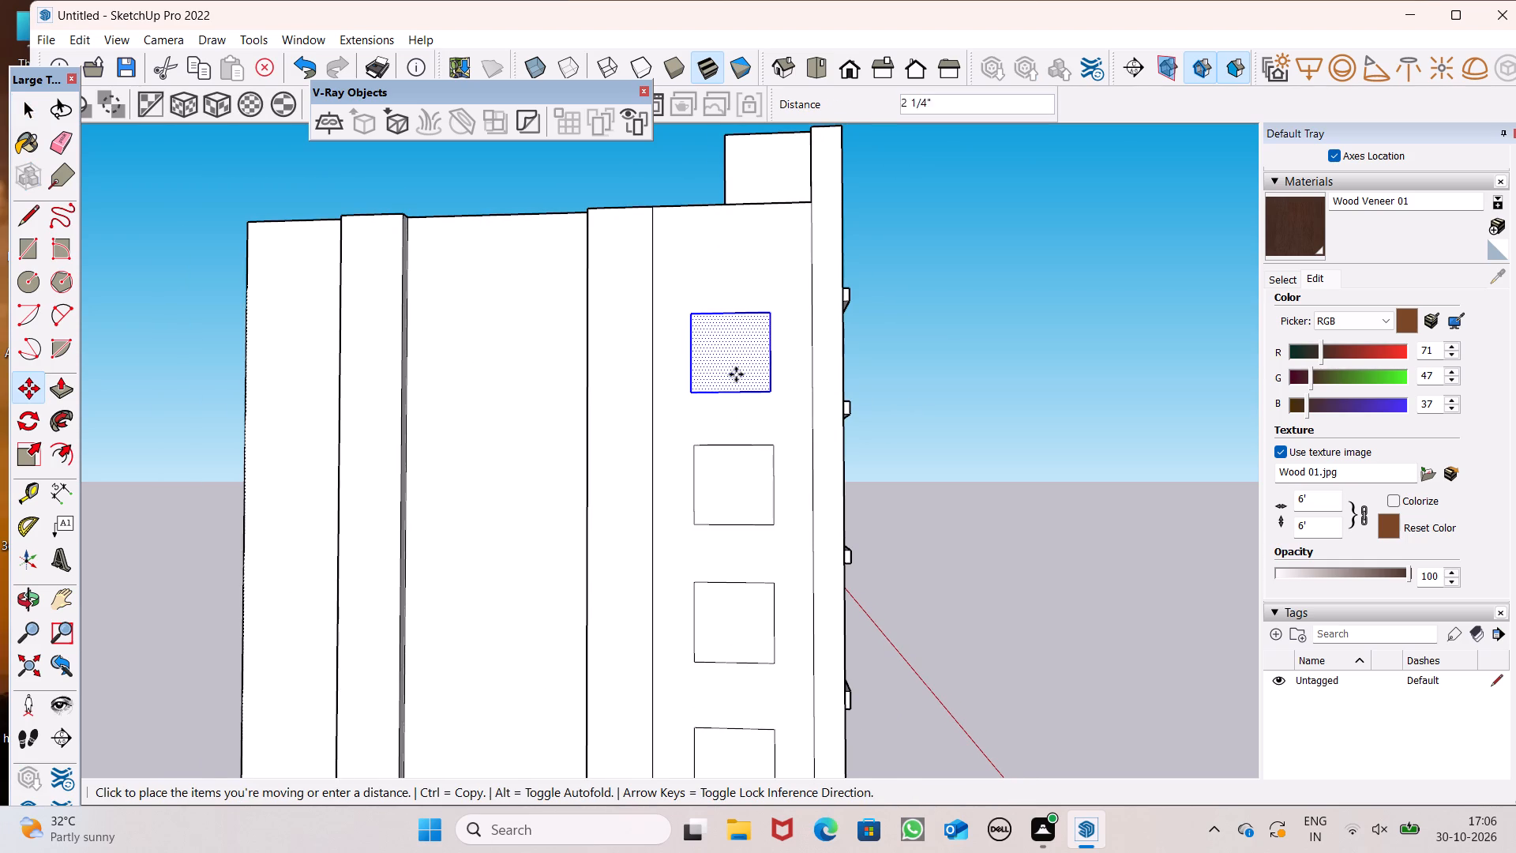
{"action": "left_click_drag", "start_coordinate": [736, 374], "coordinate": [744, 374]}
{"action": "key", "text": "space"}
Slide the top window rectangle back about 3" horizontally, away from the front facade.
{"action": "scroll", "coordinate": [749, 359], "scroll_direction": "up", "scroll_amount": 3}
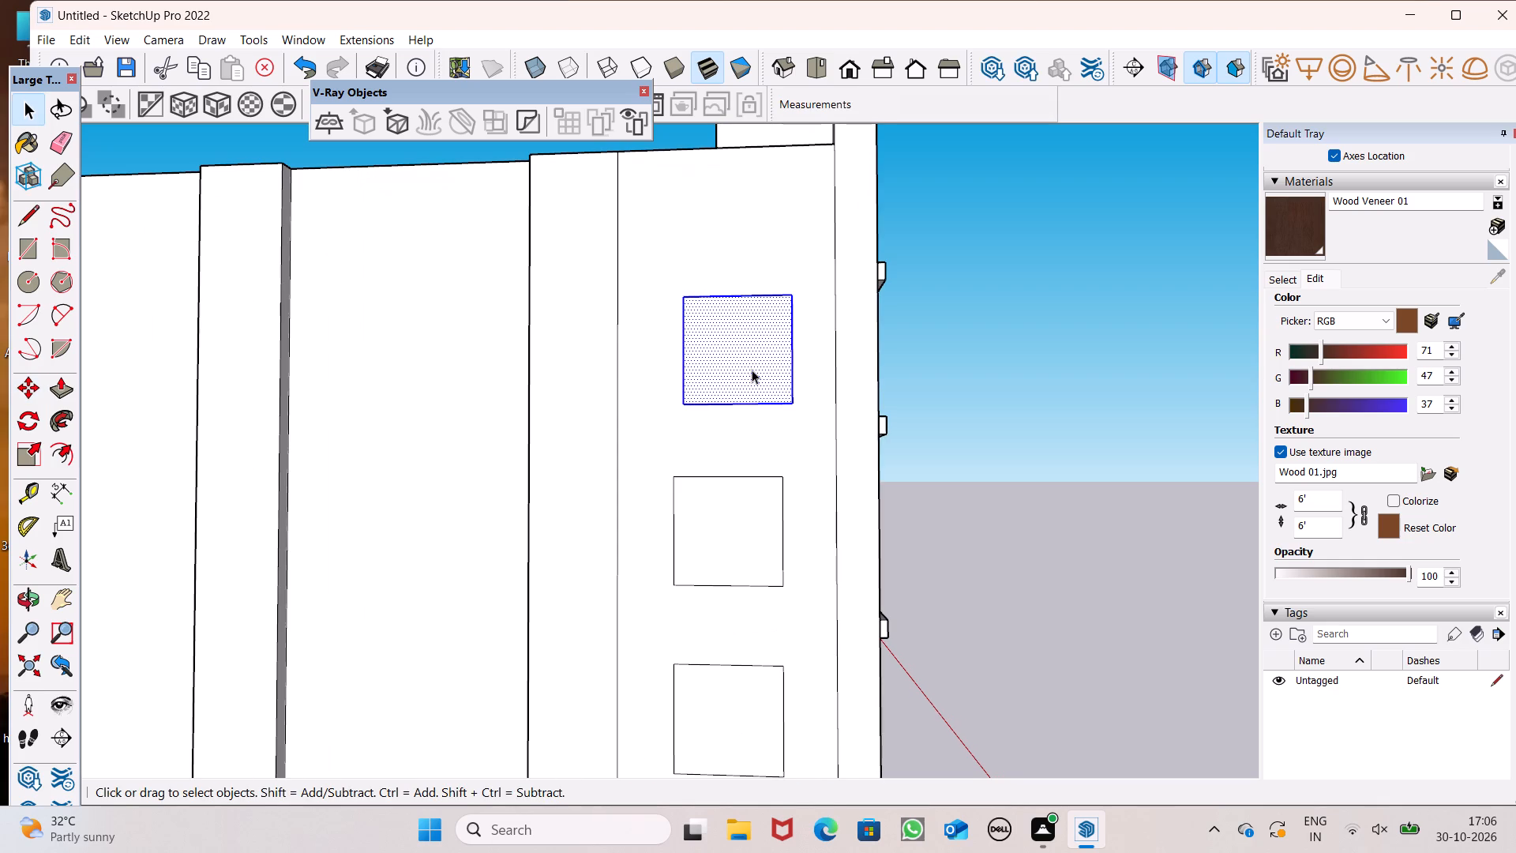
{"action": "key", "text": "m"}
{"action": "key", "text": "Return"}
{"action": "left_click", "coordinate": [752, 371]}
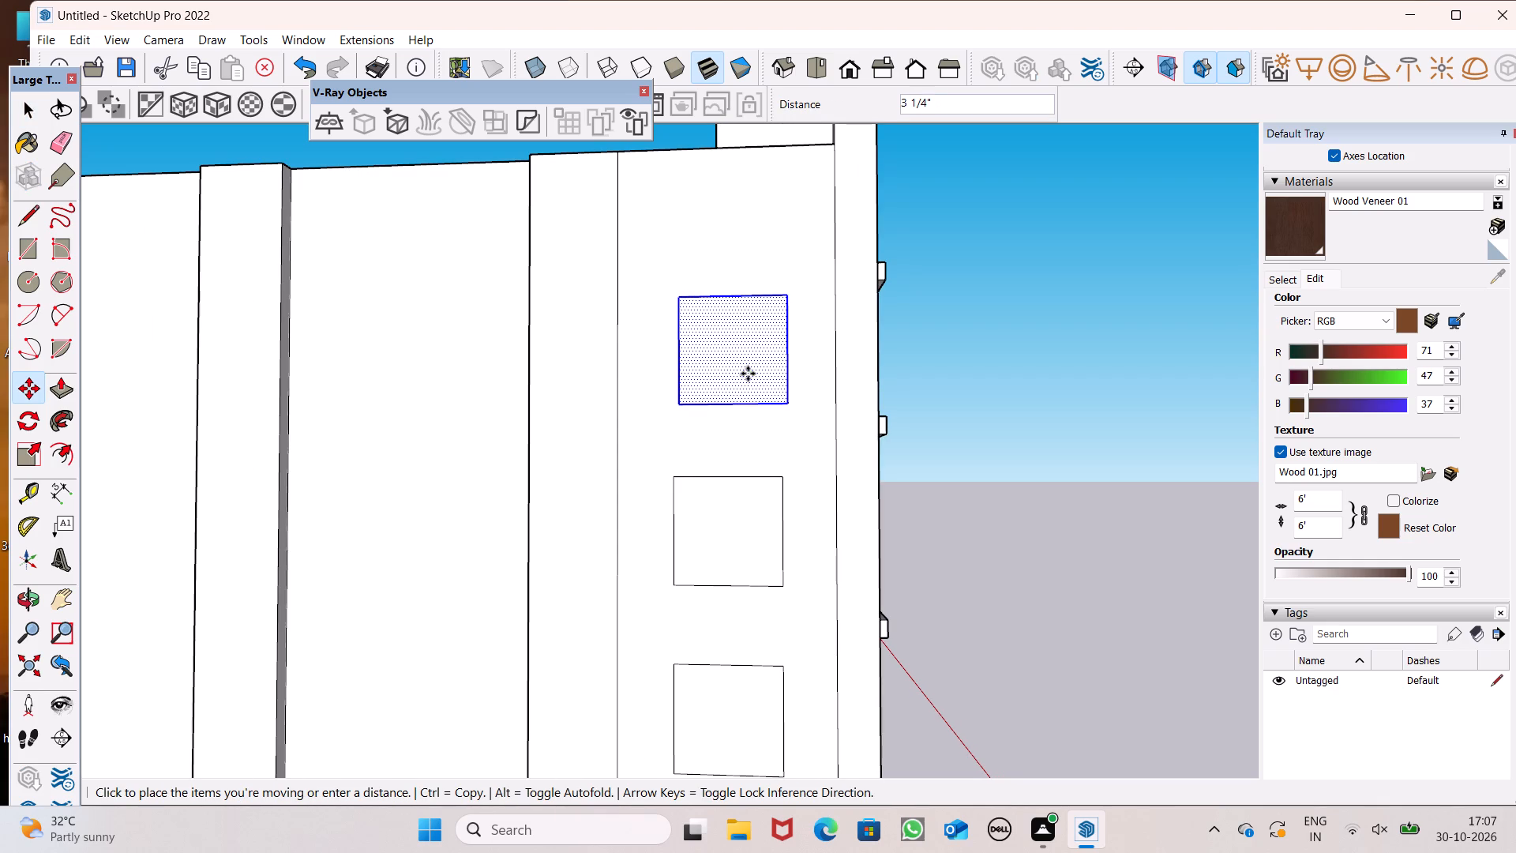
{"action": "scroll", "coordinate": [640, 393], "scroll_direction": "down", "scroll_amount": 6}
{"action": "key", "text": "space"}
{"action": "left_click", "coordinate": [955, 392]}
{"action": "scroll", "coordinate": [900, 400], "scroll_direction": "down", "scroll_amount": 1}
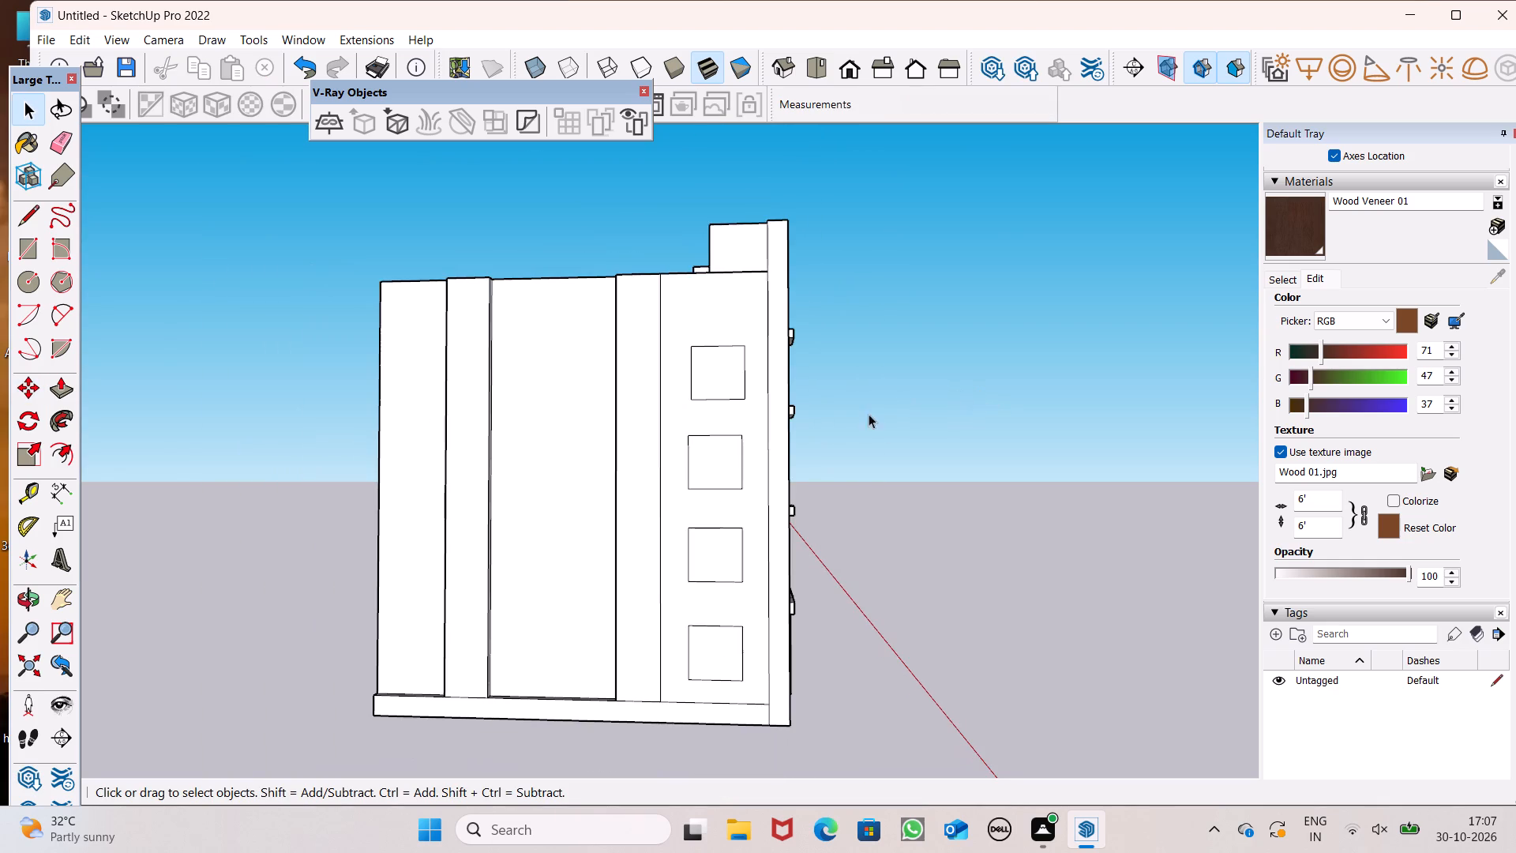
Move the top window rectangle about 5" horizontally away from the front facade to align it with the rectangles below.
{"action": "scroll", "coordinate": [715, 406], "scroll_direction": "up", "scroll_amount": 5}
{"action": "scroll", "coordinate": [711, 390], "scroll_direction": "down", "scroll_amount": 3}
{"action": "middle_click_drag", "start_coordinate": [711, 409], "coordinate": [725, 439]}
{"action": "scroll", "coordinate": [718, 380], "scroll_direction": "up", "scroll_amount": 4}
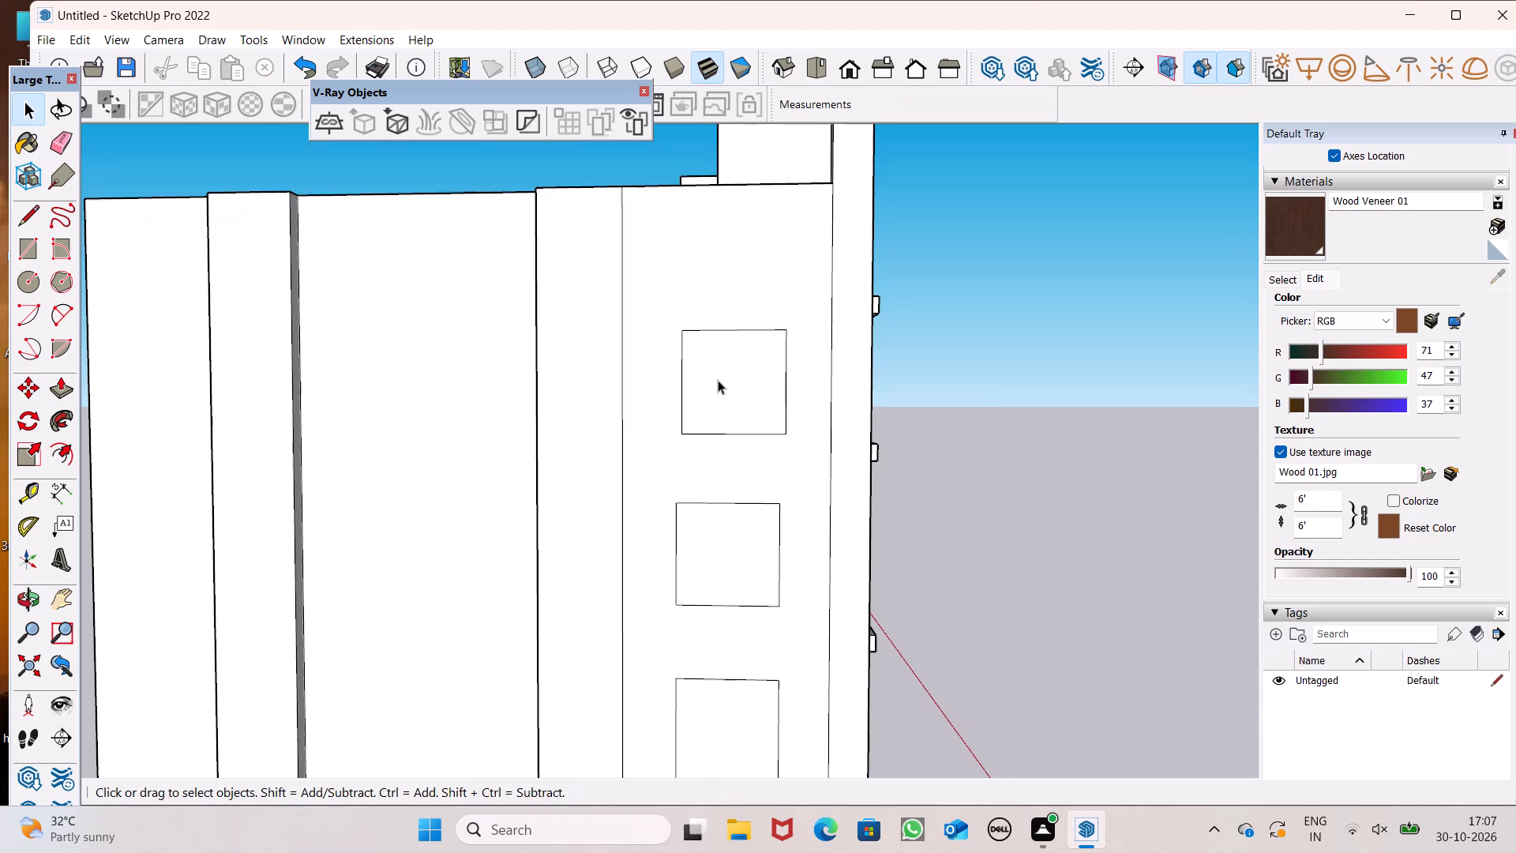
{"action": "double_click", "coordinate": [718, 380]}
{"action": "scroll", "coordinate": [718, 399], "scroll_direction": "down", "scroll_amount": 3}
{"action": "middle_click_drag", "start_coordinate": [674, 429], "coordinate": [666, 414]}
{"action": "scroll", "coordinate": [621, 445], "scroll_direction": "up", "scroll_amount": 1}
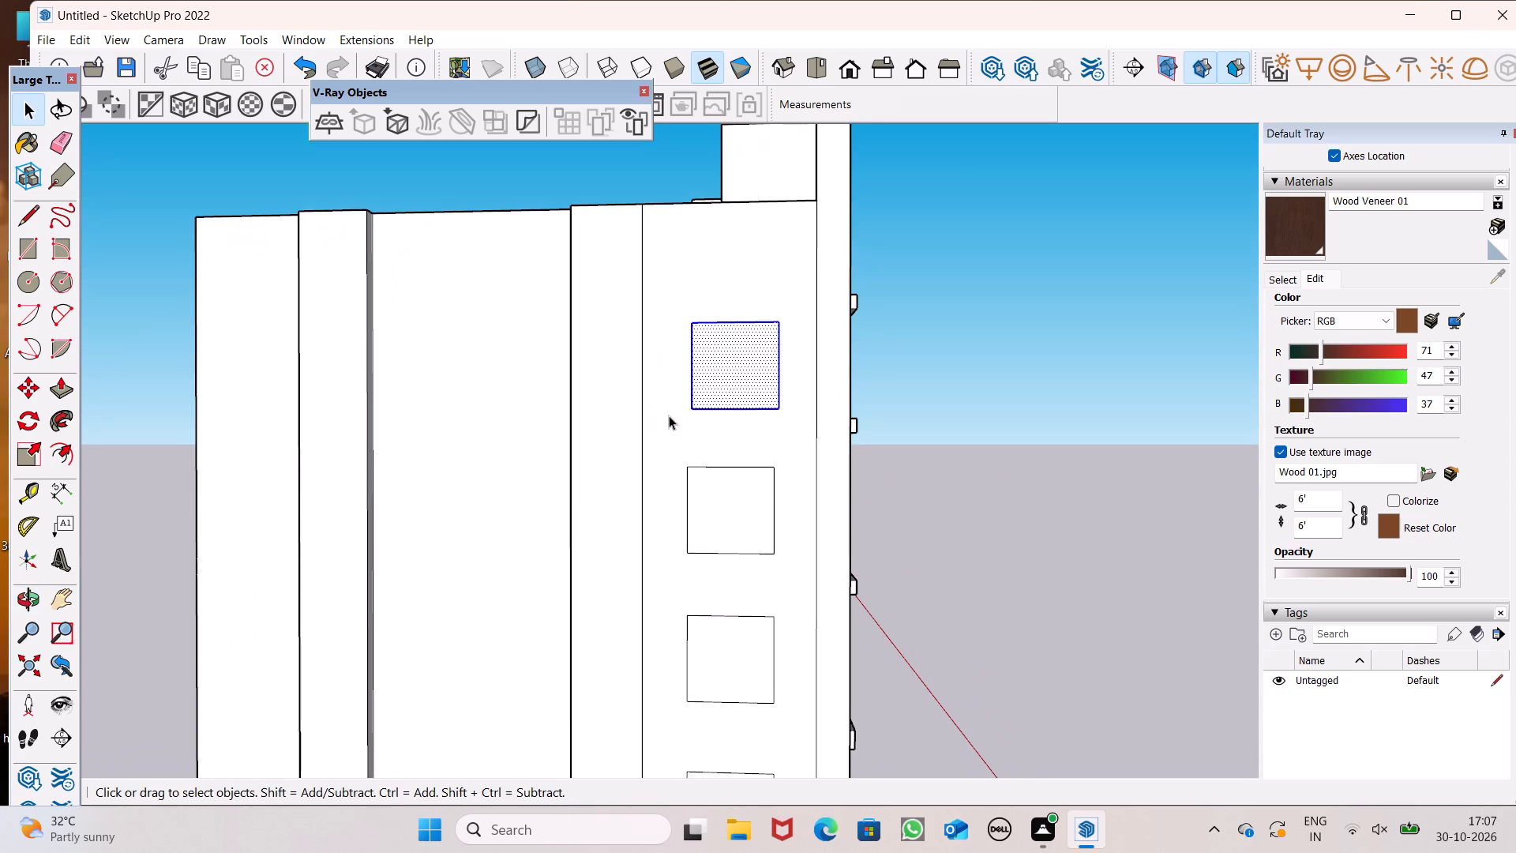
{"action": "key", "text": "m"}
{"action": "key", "text": "Return"}
{"action": "scroll", "coordinate": [743, 378], "scroll_direction": "up", "scroll_amount": 2}
{"action": "scroll", "coordinate": [743, 375], "scroll_direction": "down", "scroll_amount": 4}
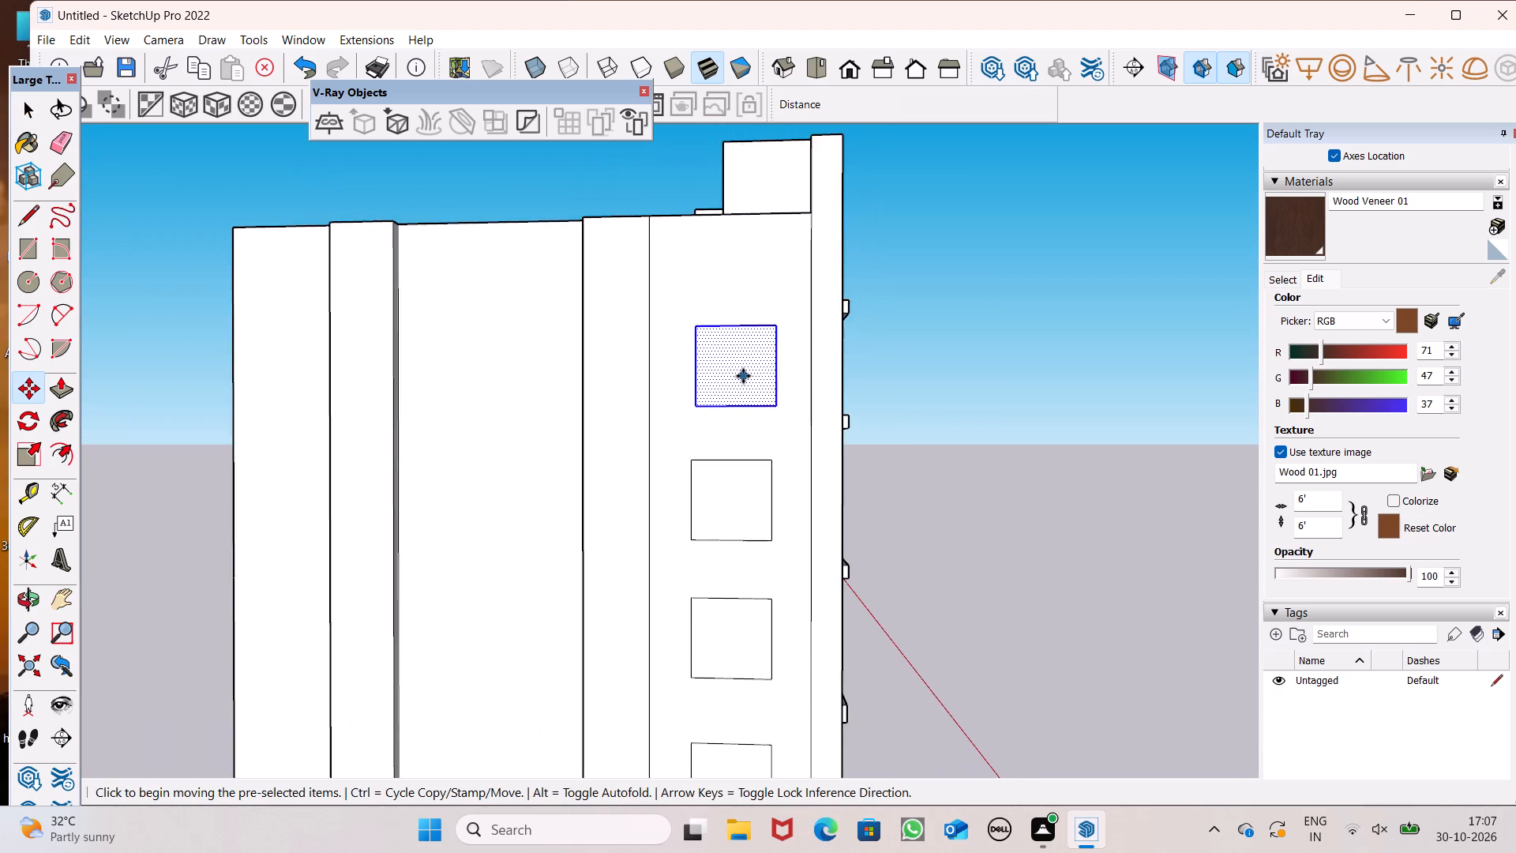
{"action": "left_click", "coordinate": [737, 378]}
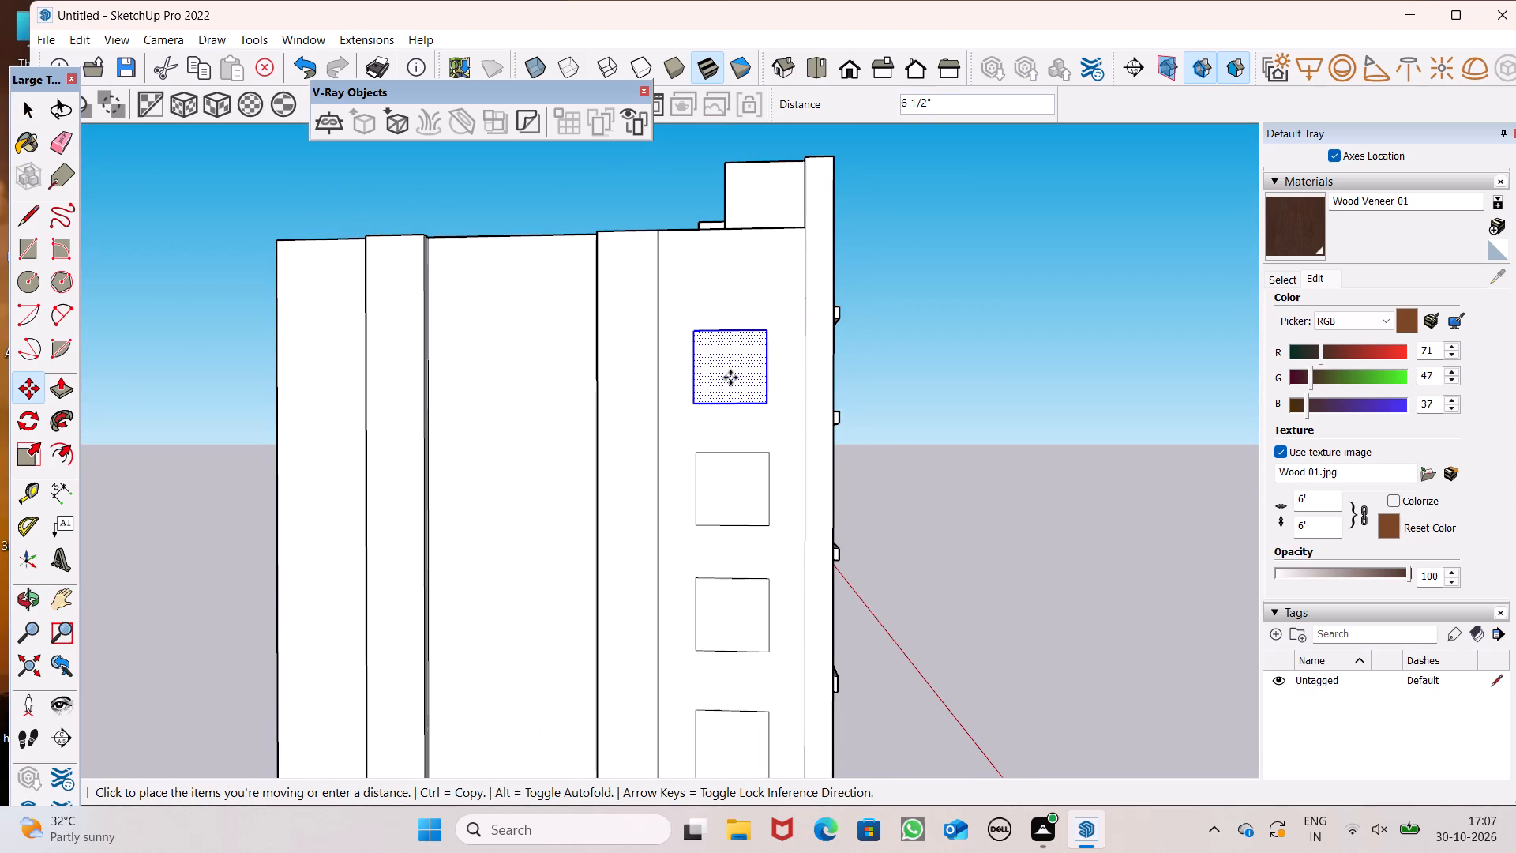
{"action": "key", "text": "space"}
{"action": "left_click", "coordinate": [945, 411]}
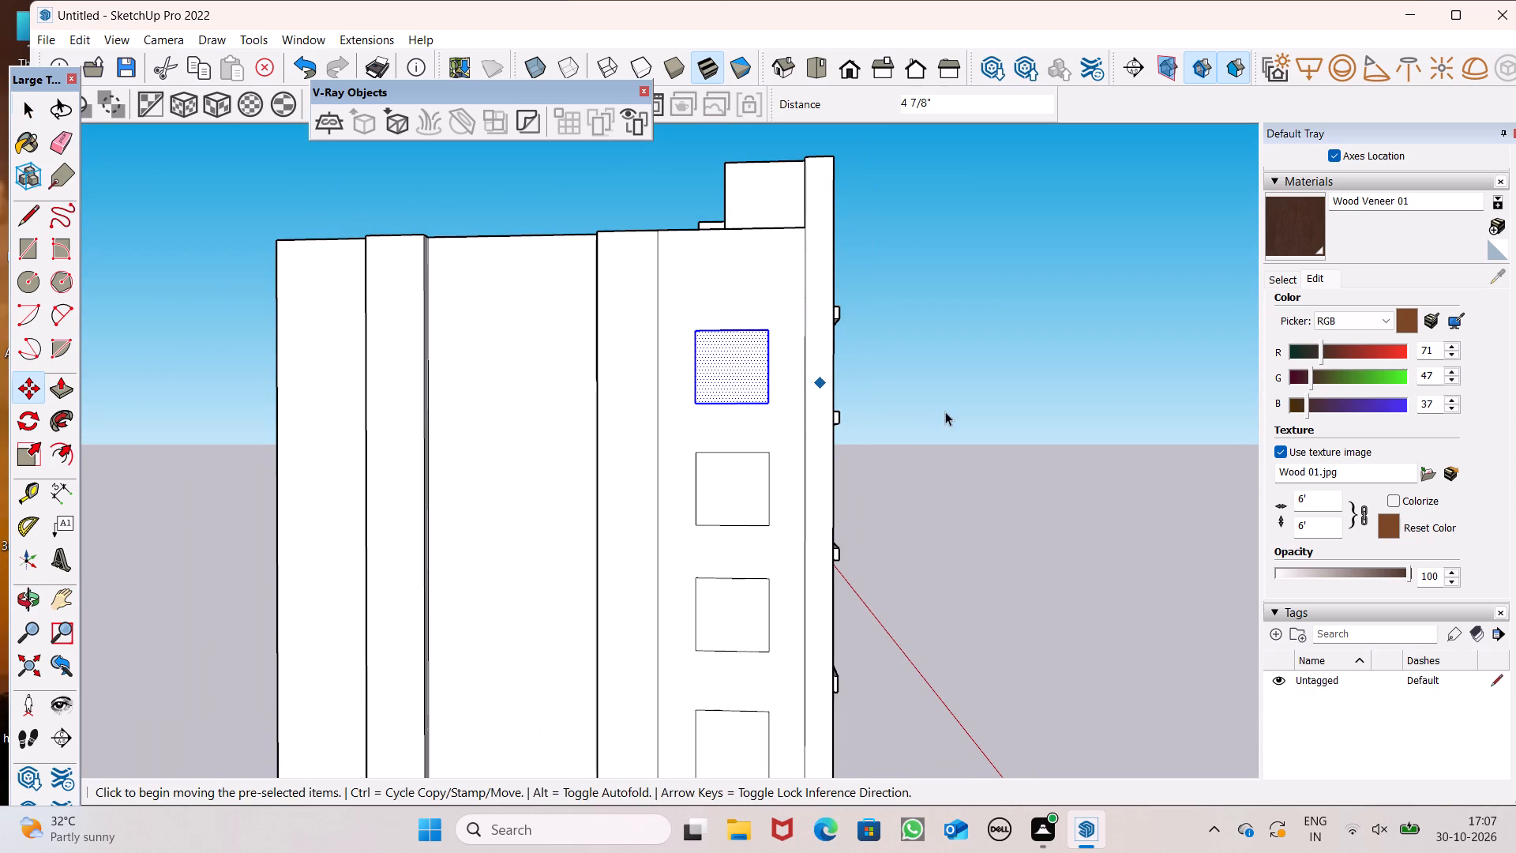
Offset the top window rectangle's outline outward by 4" to form a frame.
{"action": "scroll", "coordinate": [809, 366], "scroll_direction": "down", "scroll_amount": 10}
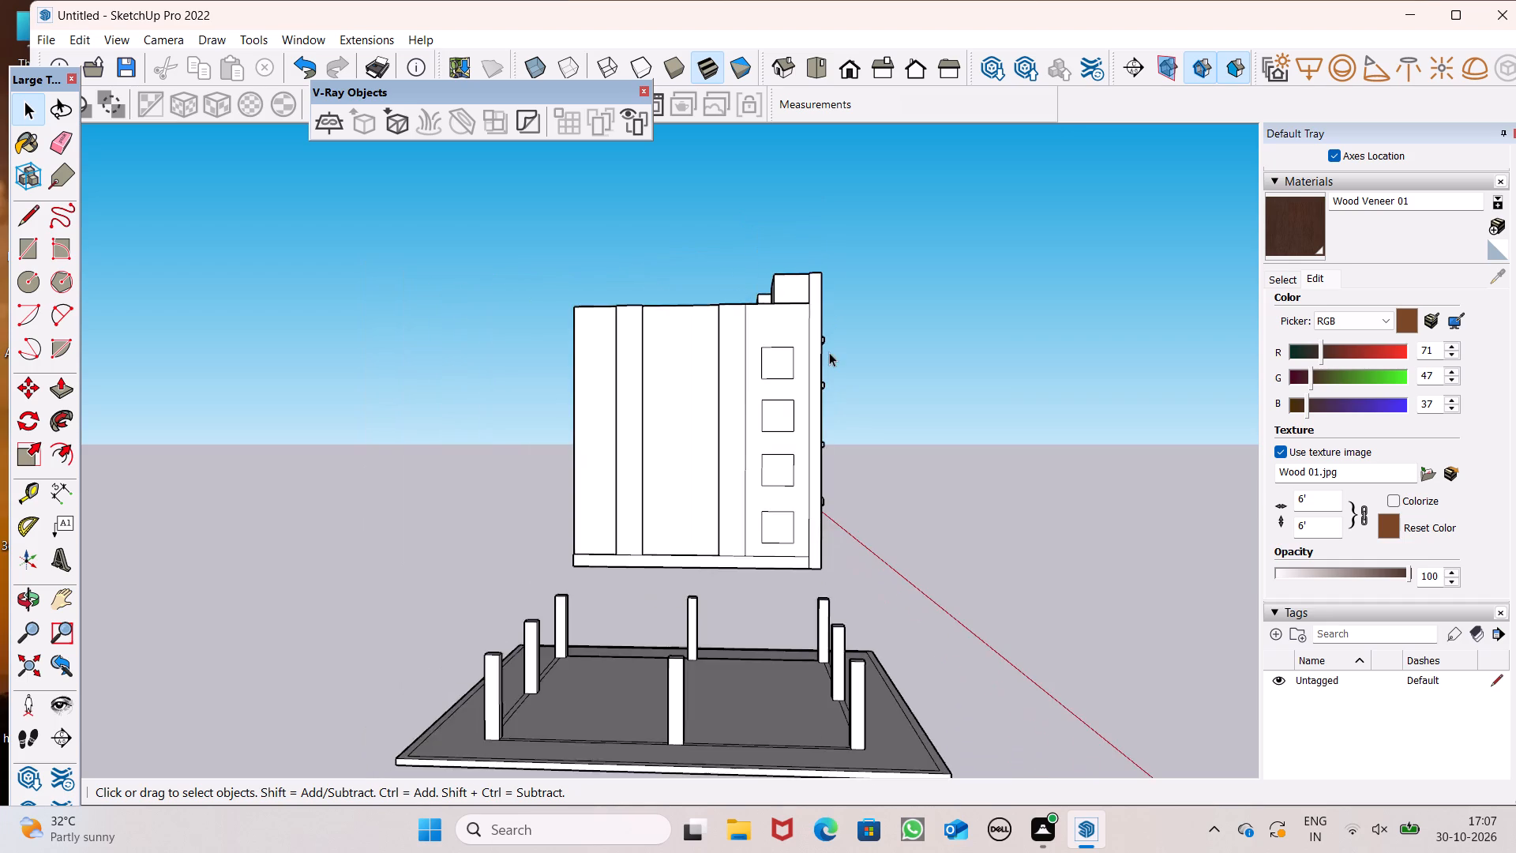
{"action": "scroll", "coordinate": [821, 385], "scroll_direction": "down", "scroll_amount": 2}
{"action": "middle_click_drag", "start_coordinate": [793, 389], "coordinate": [800, 464]}
{"action": "scroll", "coordinate": [809, 411], "scroll_direction": "up", "scroll_amount": 6}
{"action": "scroll", "coordinate": [819, 328], "scroll_direction": "up", "scroll_amount": 2}
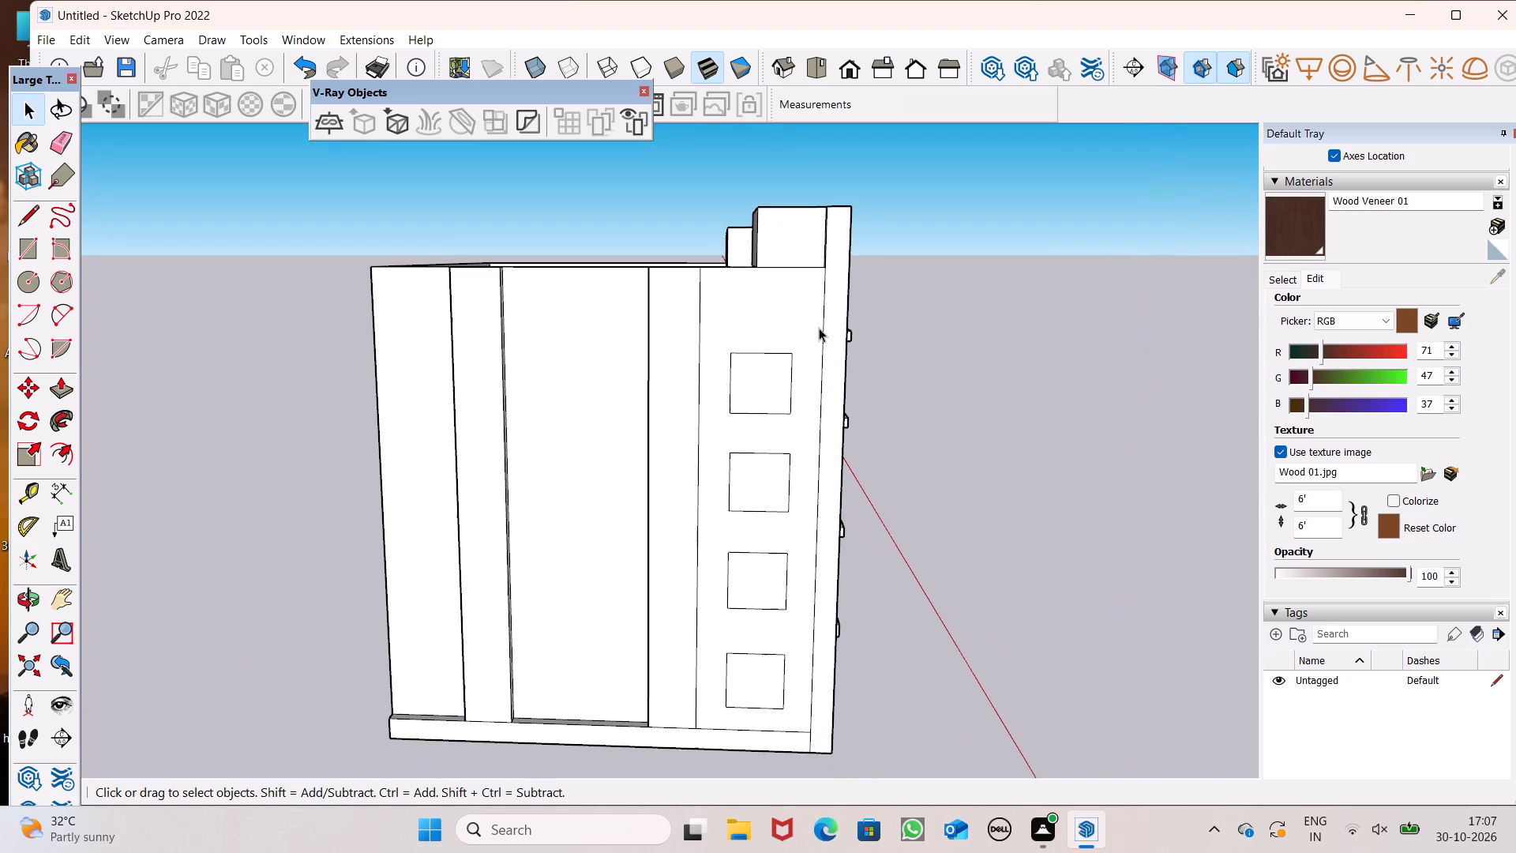
{"action": "left_click", "coordinate": [63, 455]}
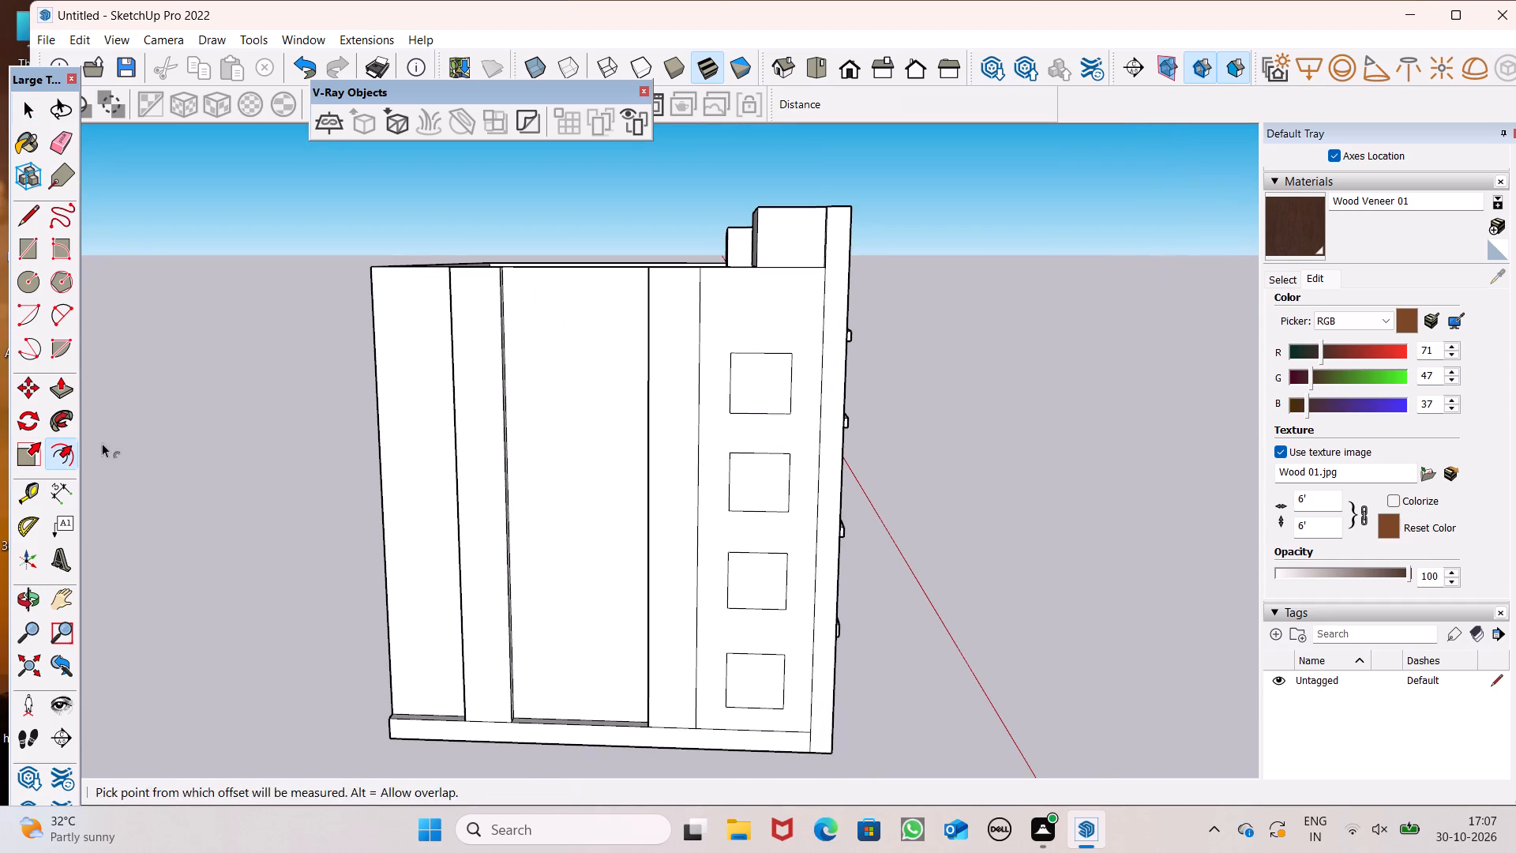
{"action": "scroll", "coordinate": [700, 370], "scroll_direction": "up", "scroll_amount": 4}
{"action": "left_click_drag", "start_coordinate": [815, 358], "coordinate": [809, 332]}
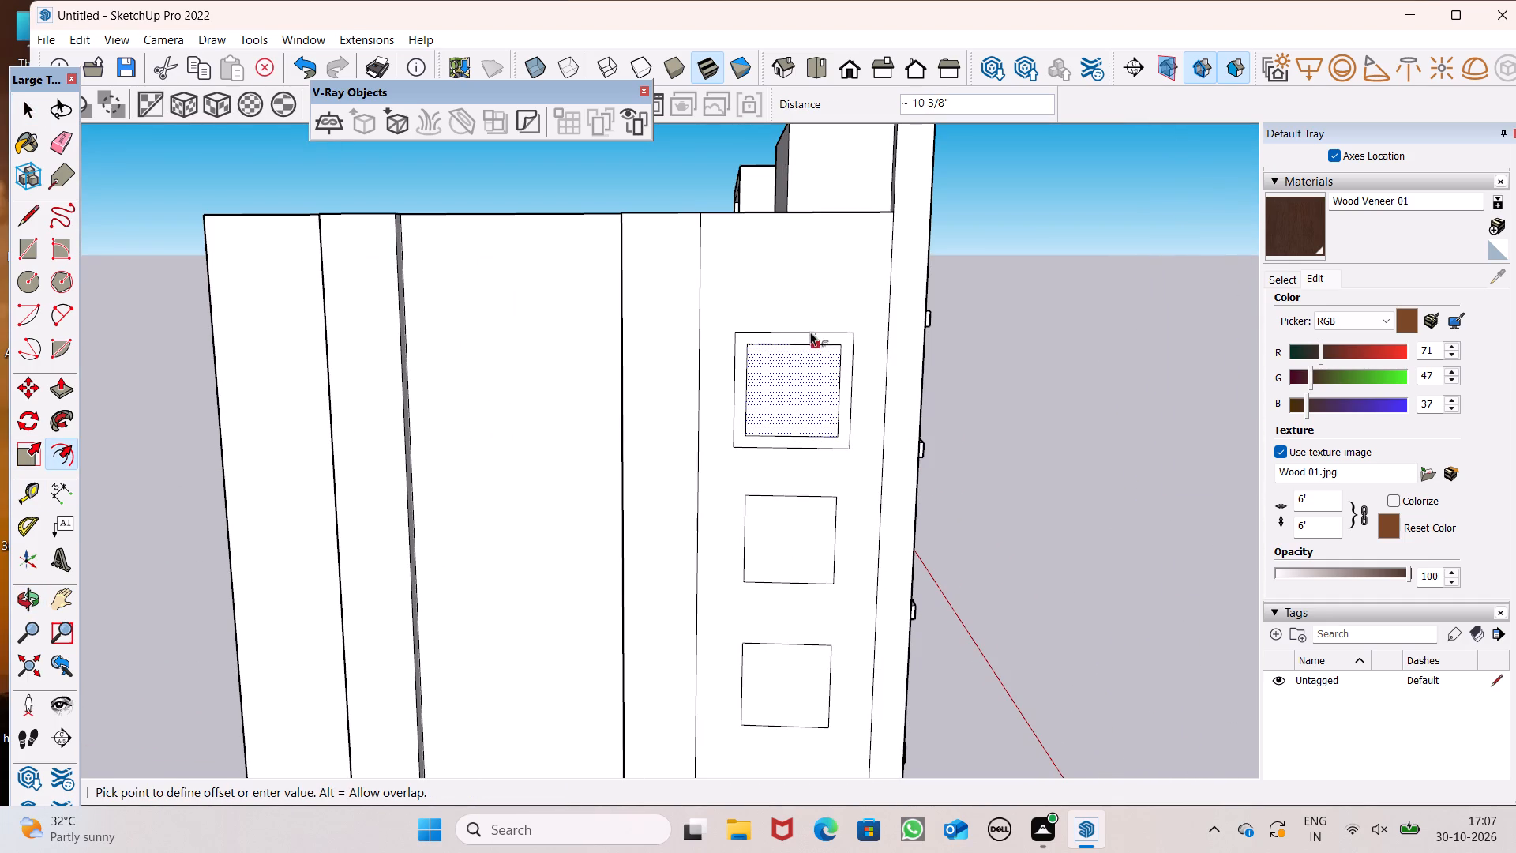
{"action": "type", "text": "4\""}
{"action": "key", "text": "Return"}
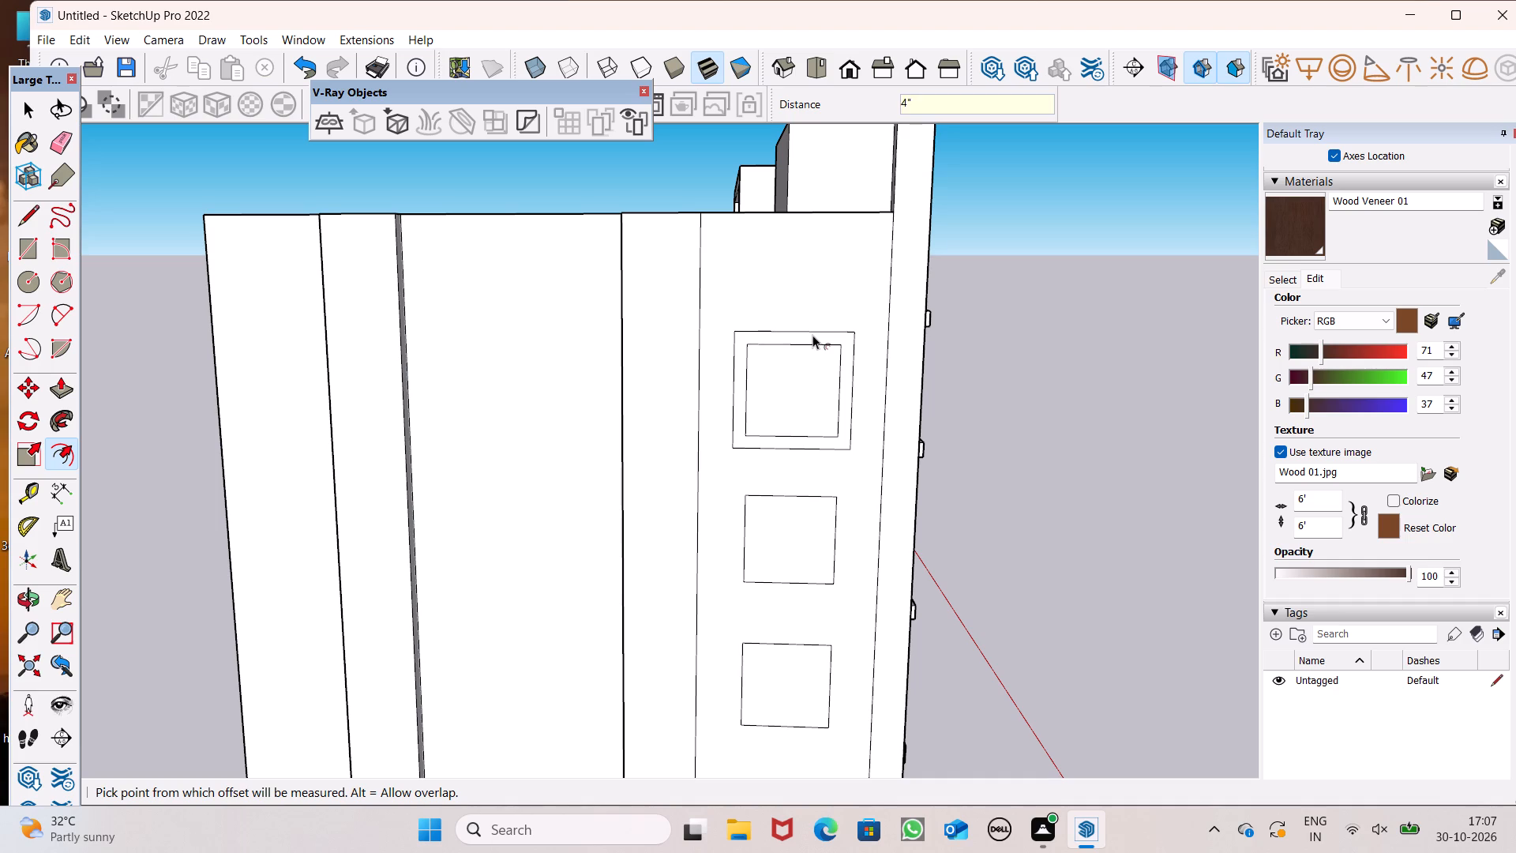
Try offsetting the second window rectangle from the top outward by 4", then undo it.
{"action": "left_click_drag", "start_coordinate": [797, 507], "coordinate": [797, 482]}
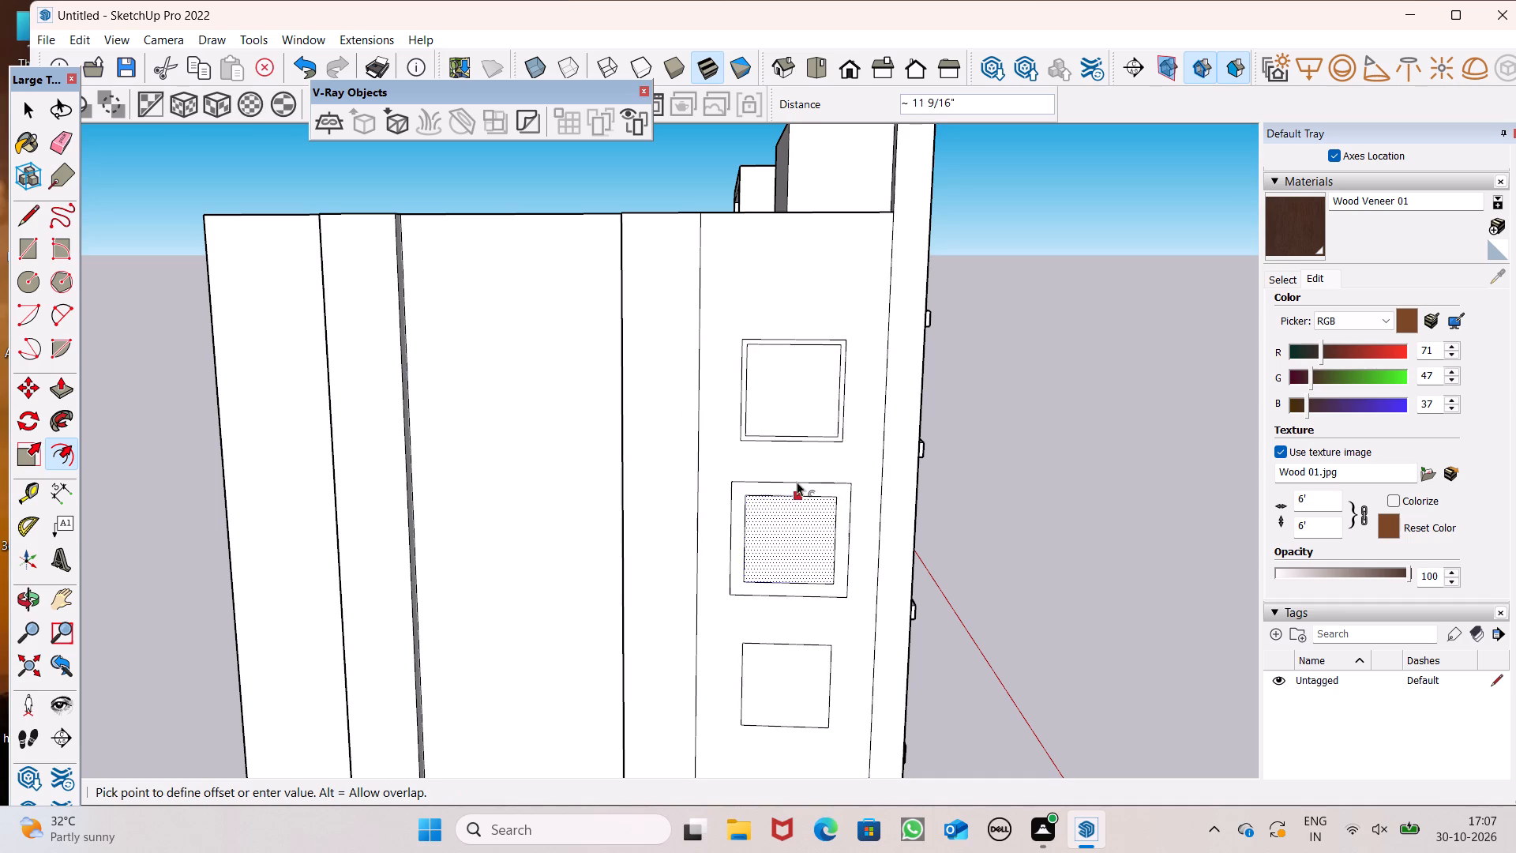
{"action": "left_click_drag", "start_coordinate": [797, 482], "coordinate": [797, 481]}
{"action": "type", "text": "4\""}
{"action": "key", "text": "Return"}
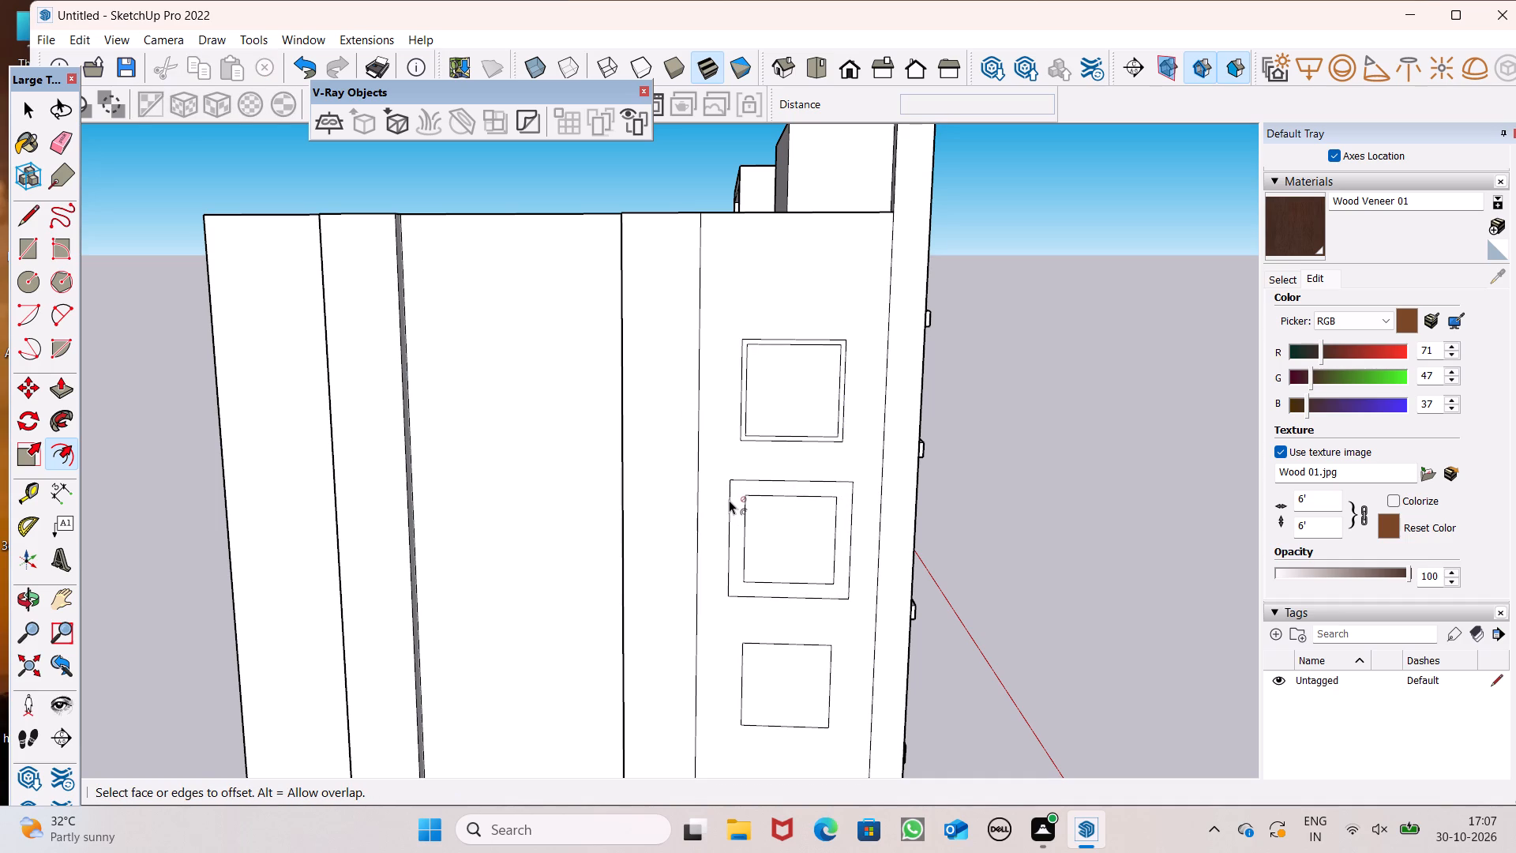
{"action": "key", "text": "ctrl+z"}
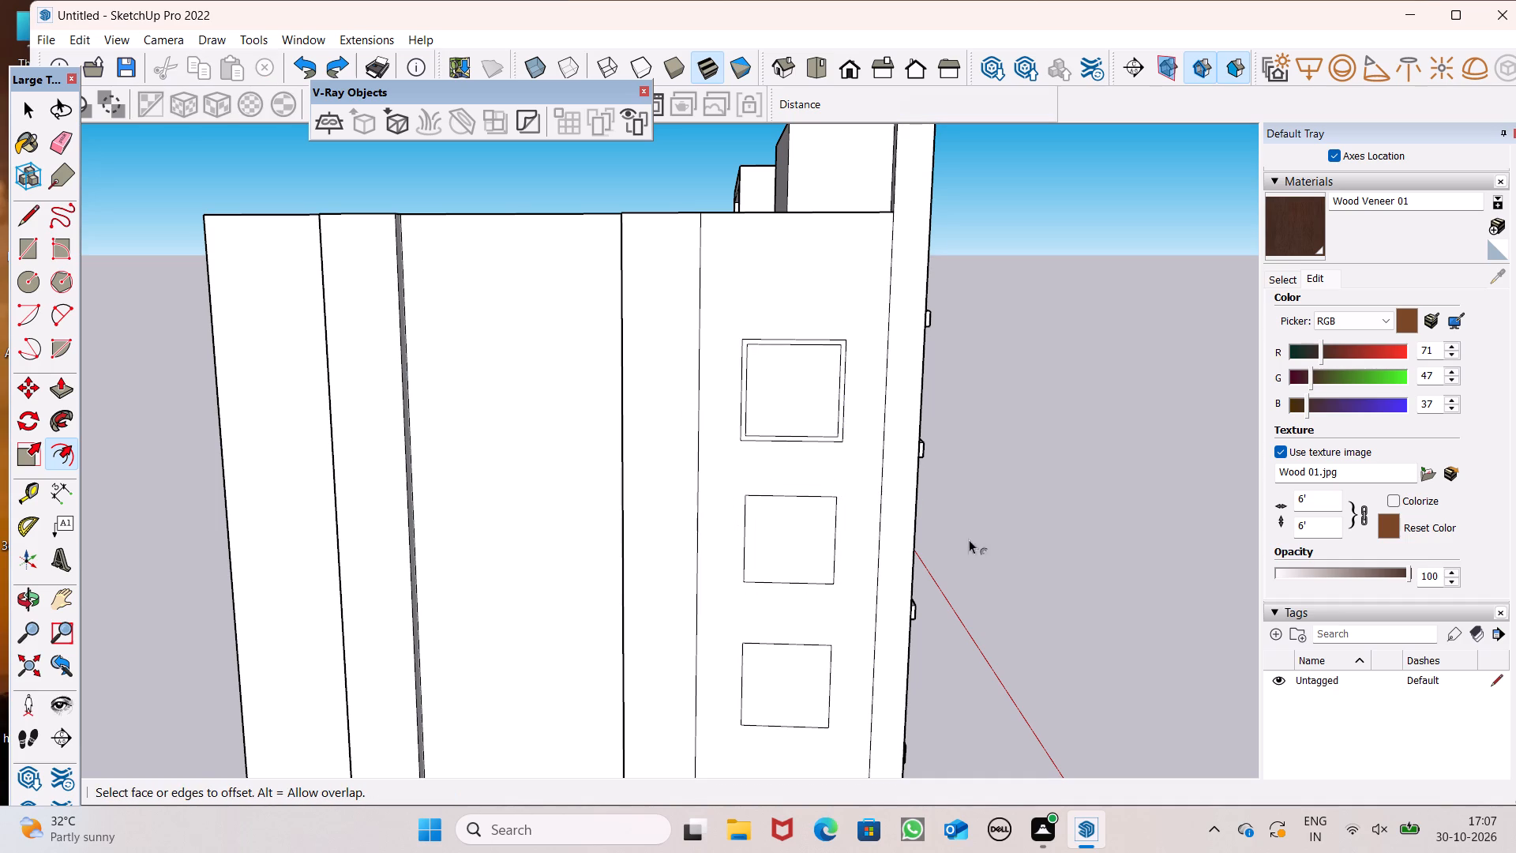
Offset the second window rectangle from the top outward by 4" to form a frame.
{"action": "left_click_drag", "start_coordinate": [775, 508], "coordinate": [782, 495]}
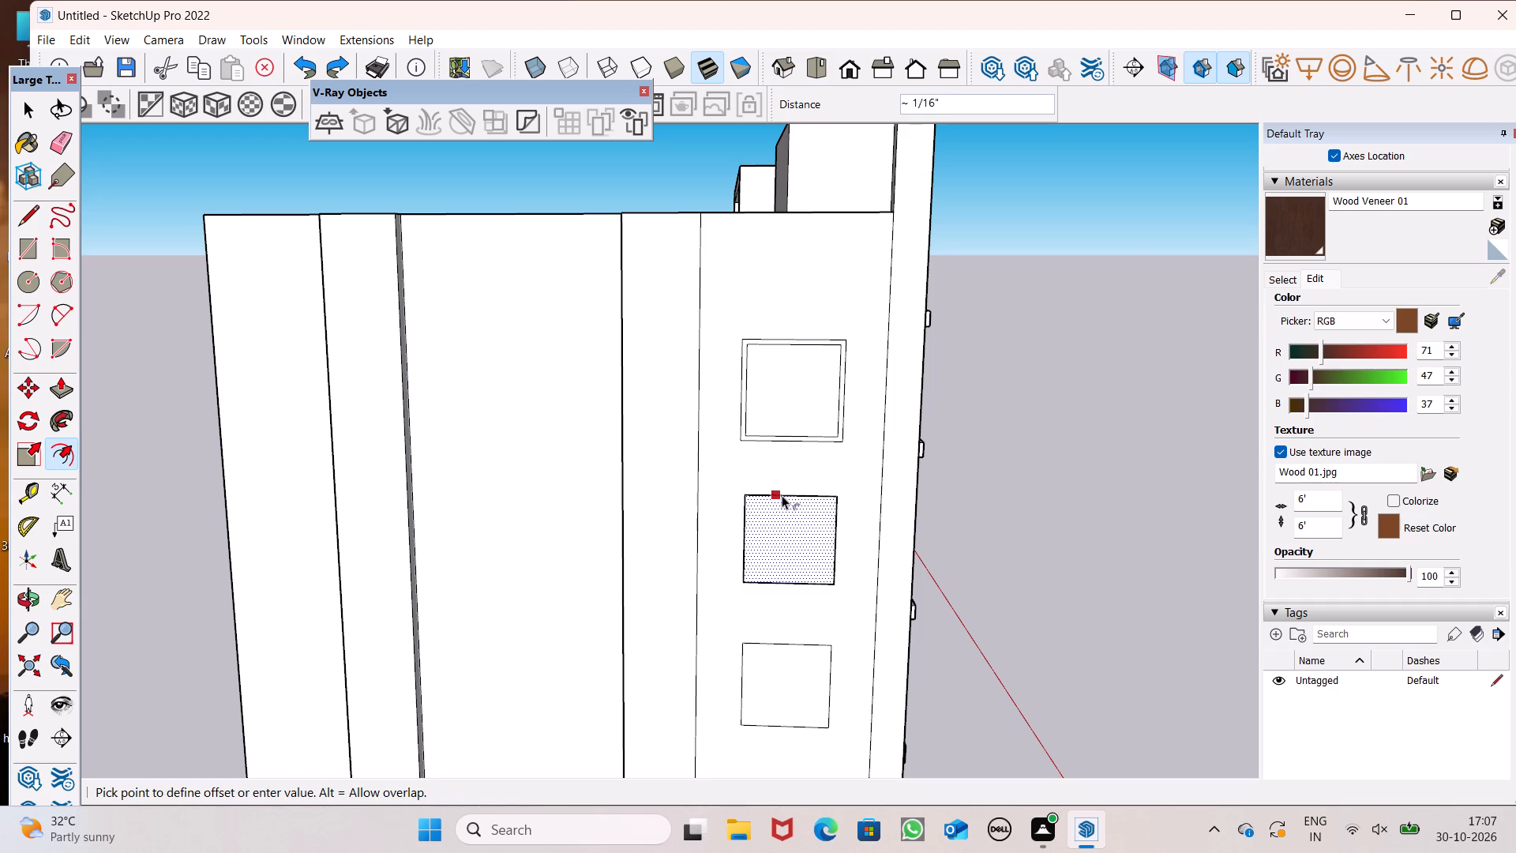
{"action": "left_click_drag", "start_coordinate": [782, 495], "coordinate": [782, 479]}
{"action": "type", "text": "4\""}
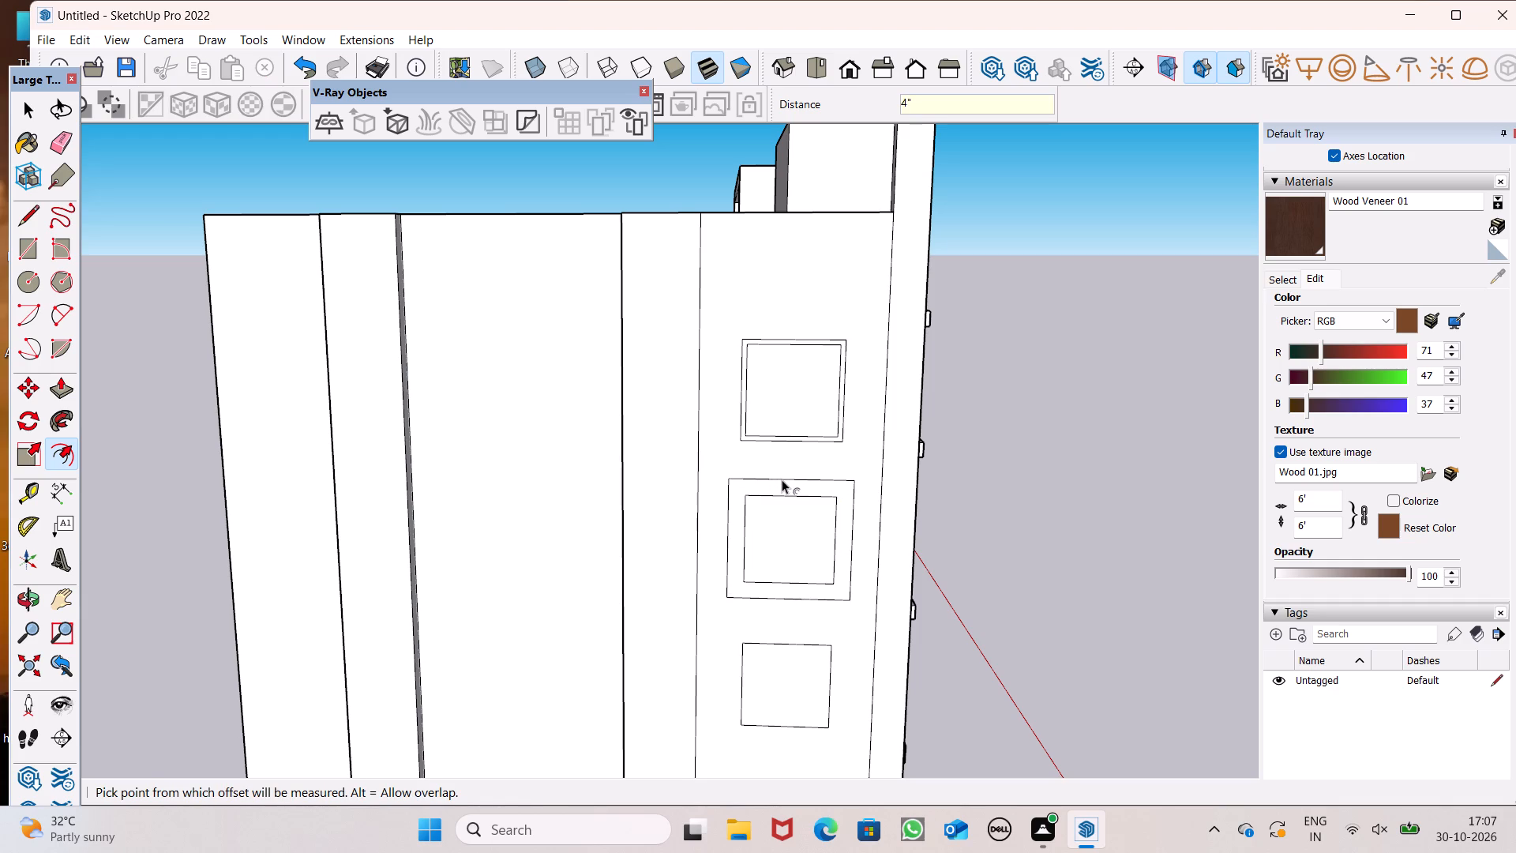
{"action": "key", "text": "Return"}
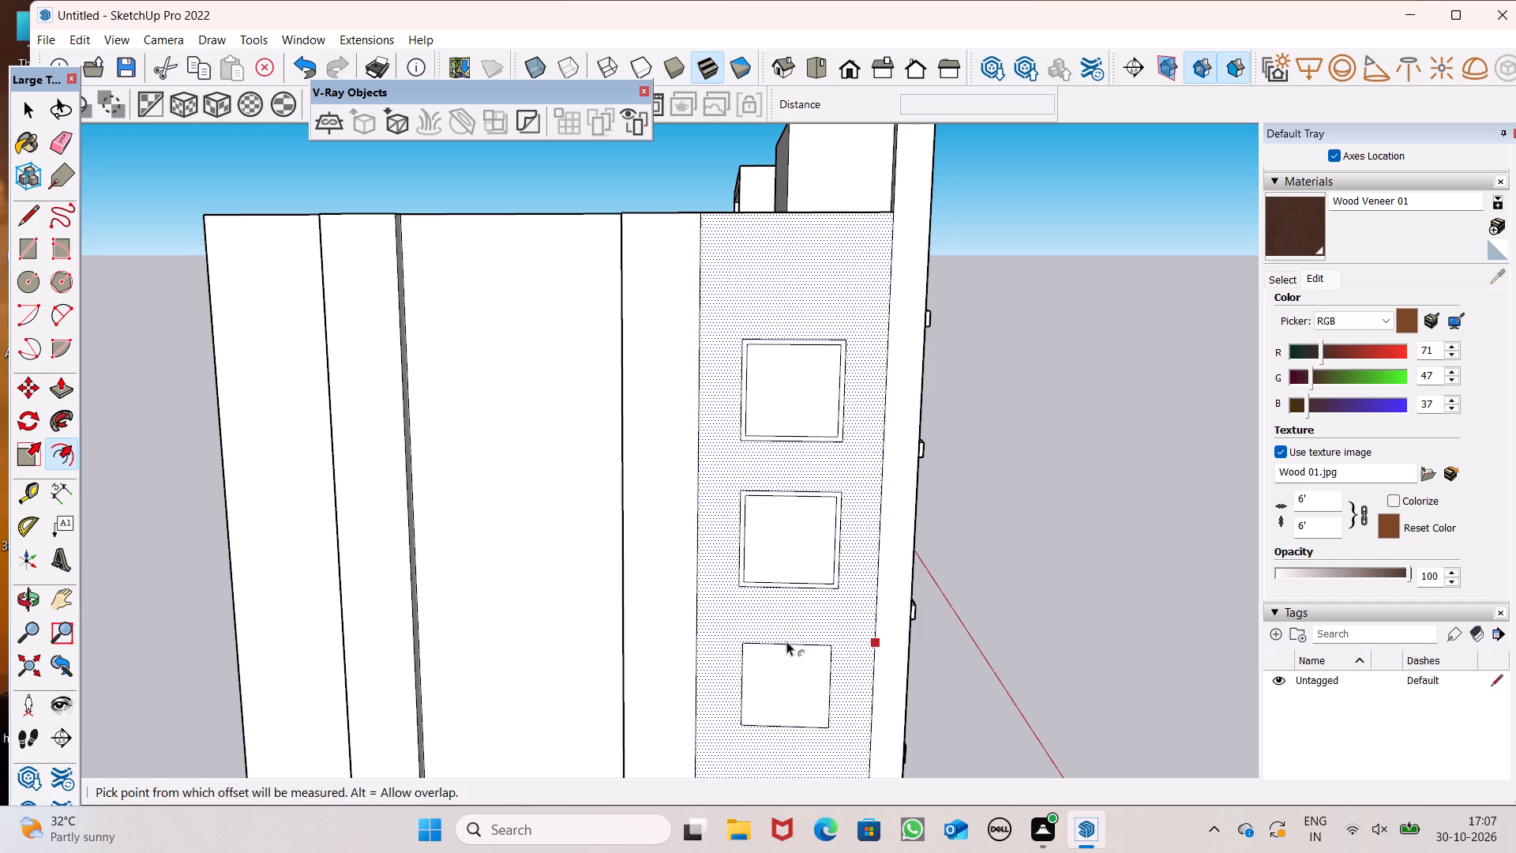
Offset the third window rectangle from the top outward by 4" to form a frame.
{"action": "left_click_drag", "start_coordinate": [765, 648], "coordinate": [764, 633]}
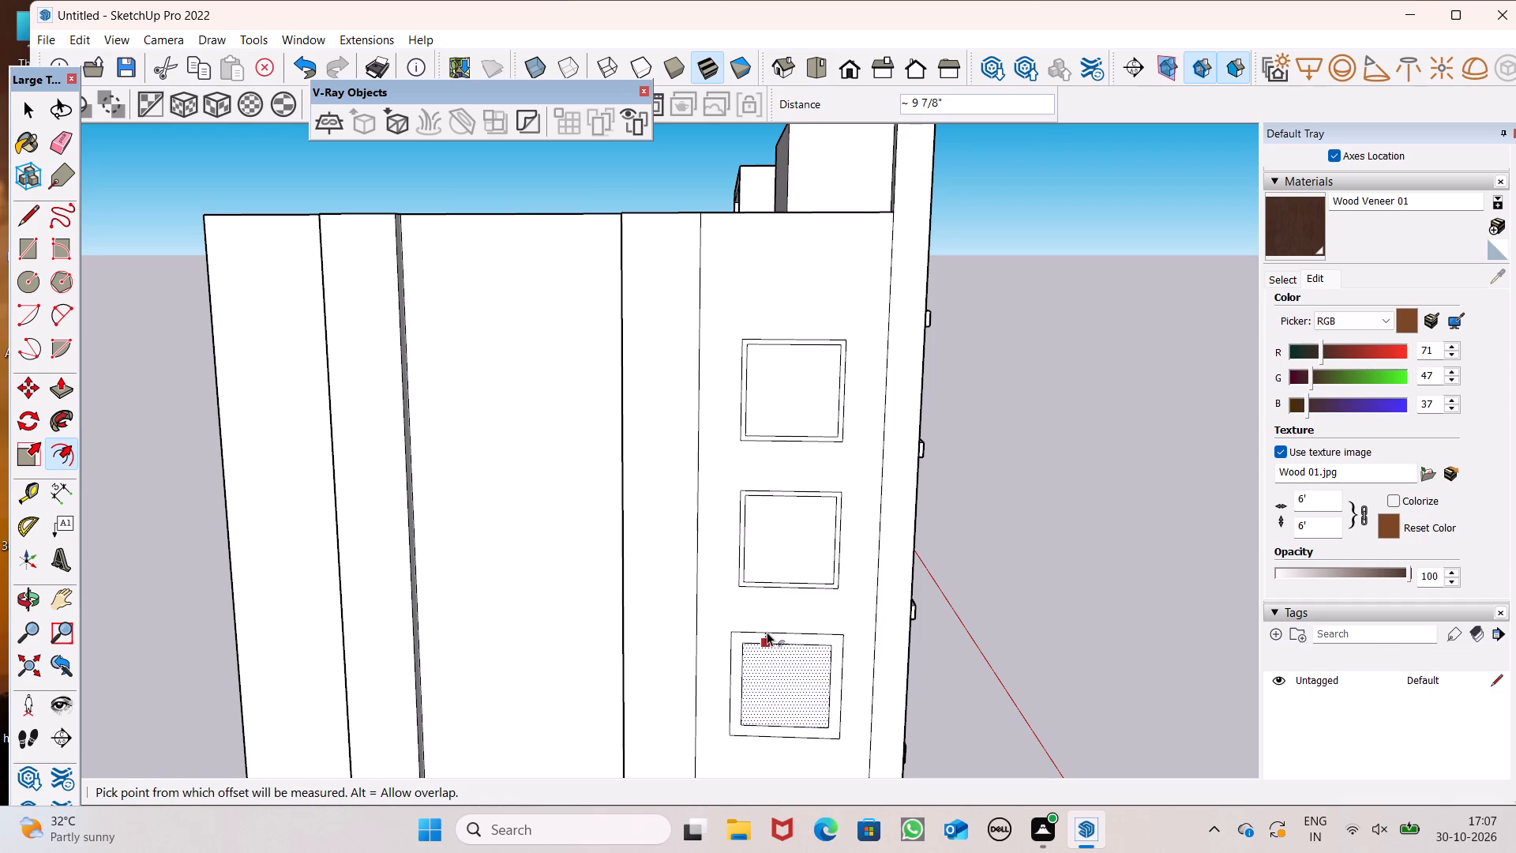
{"action": "type", "text": "4\""}
{"action": "key", "text": "Return"}
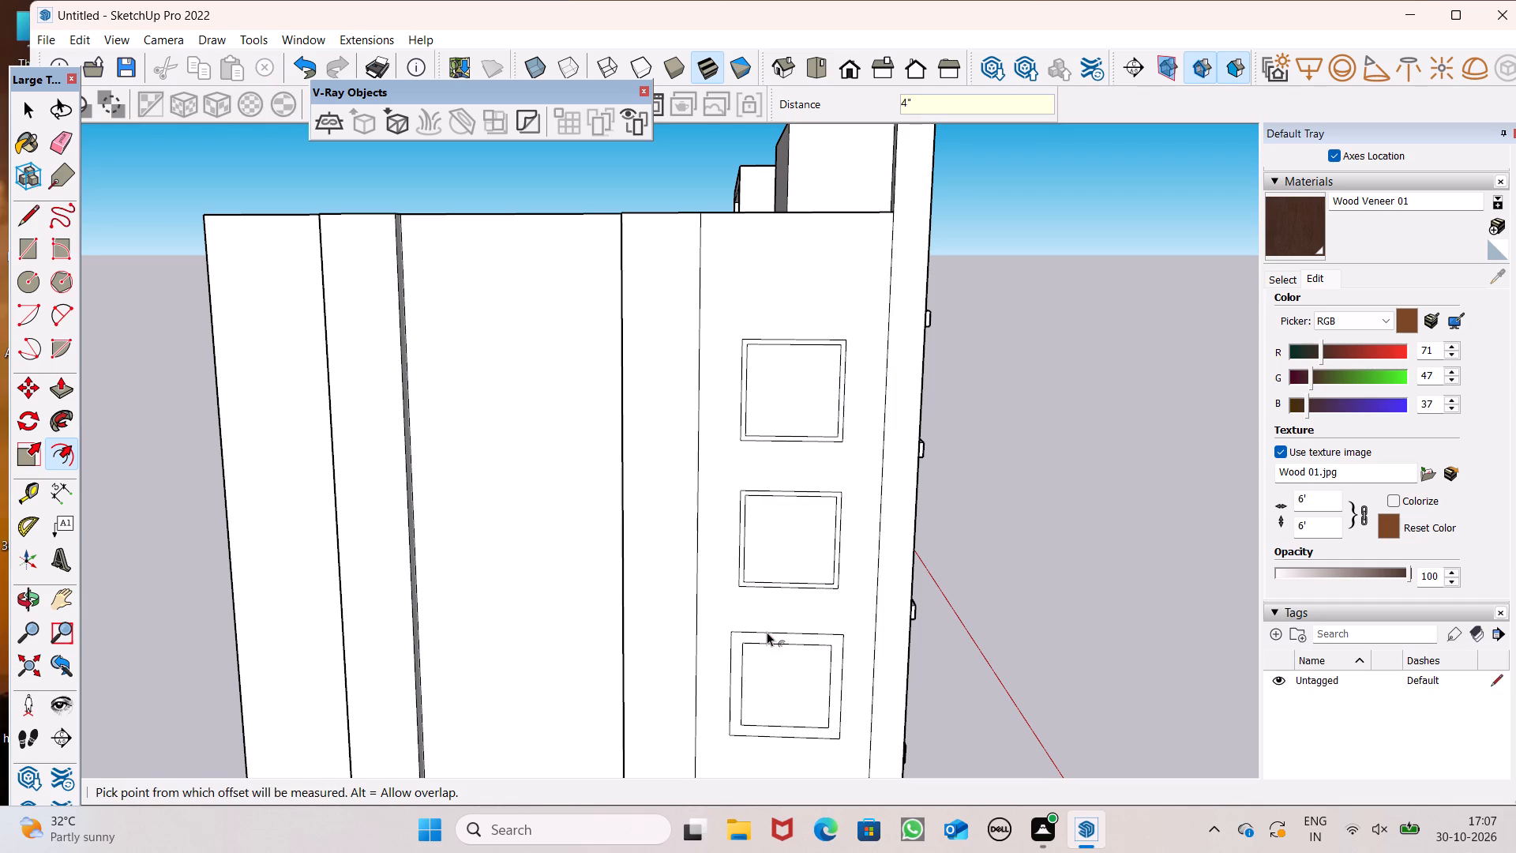
Offset the bottom window rectangle on the side wall outward by 4" to form a frame.
{"action": "scroll", "coordinate": [724, 269], "scroll_direction": "down", "scroll_amount": 8}
{"action": "scroll", "coordinate": [824, 518], "scroll_direction": "up", "scroll_amount": 7}
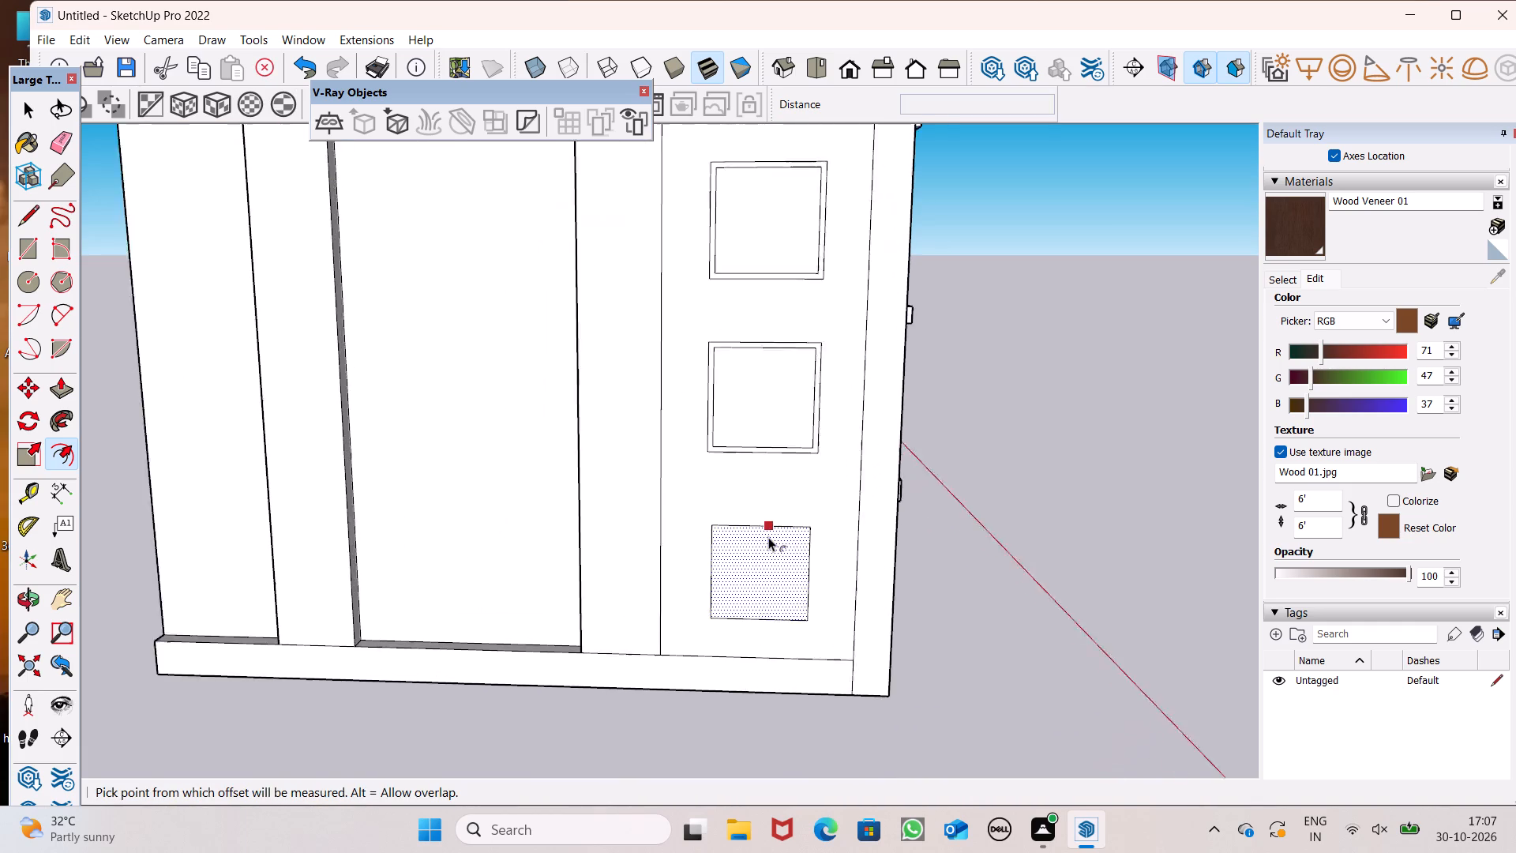
{"action": "scroll", "coordinate": [768, 537], "scroll_direction": "up", "scroll_amount": 2}
{"action": "left_click_drag", "start_coordinate": [767, 535], "coordinate": [775, 508]}
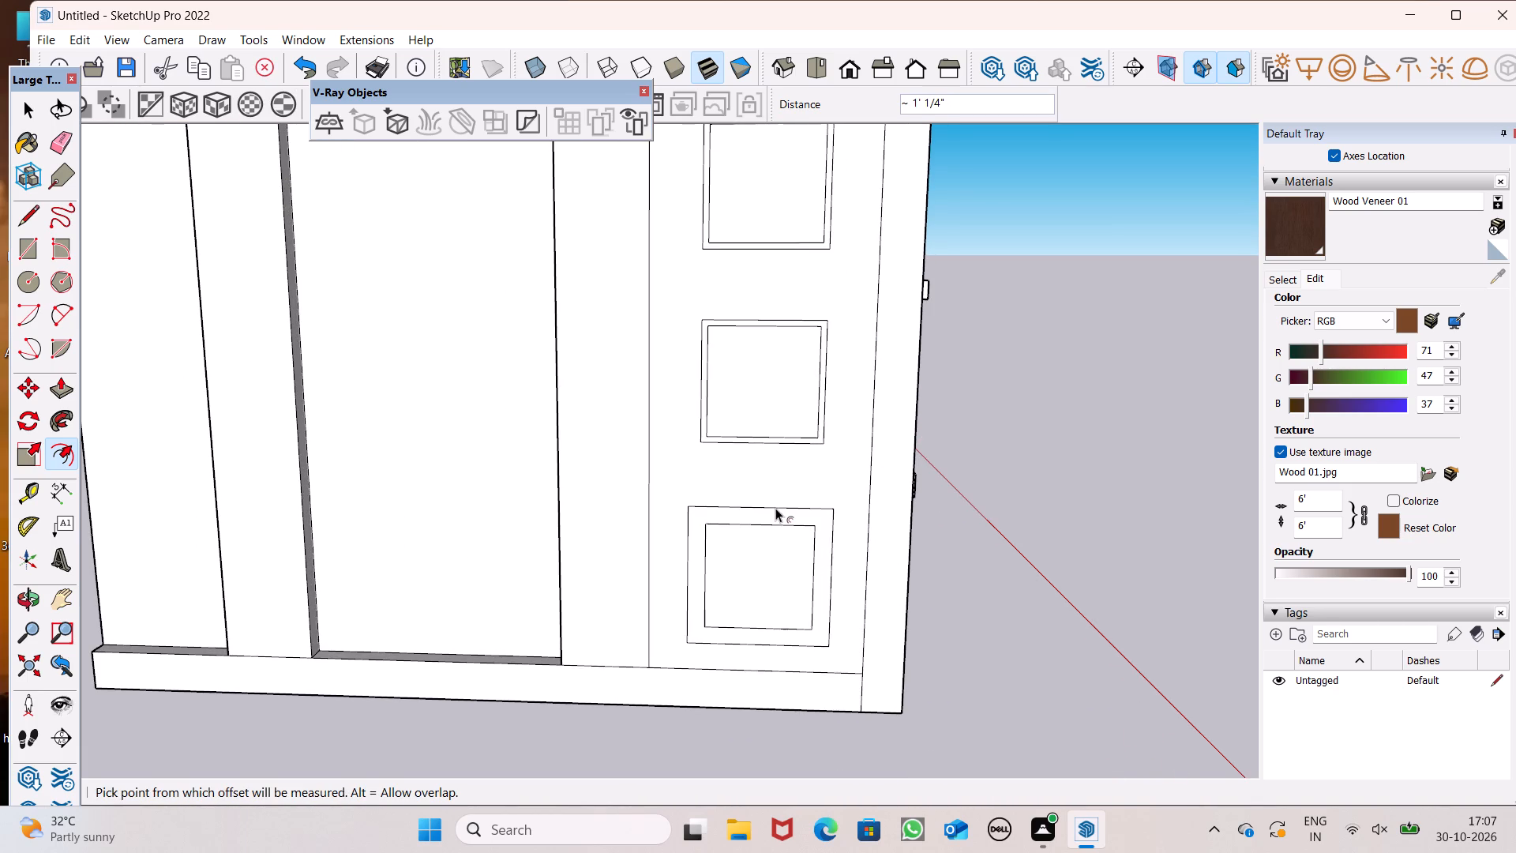
{"action": "type", "text": "4\""}
{"action": "key", "text": "Return"}
{"action": "key", "text": "space"}
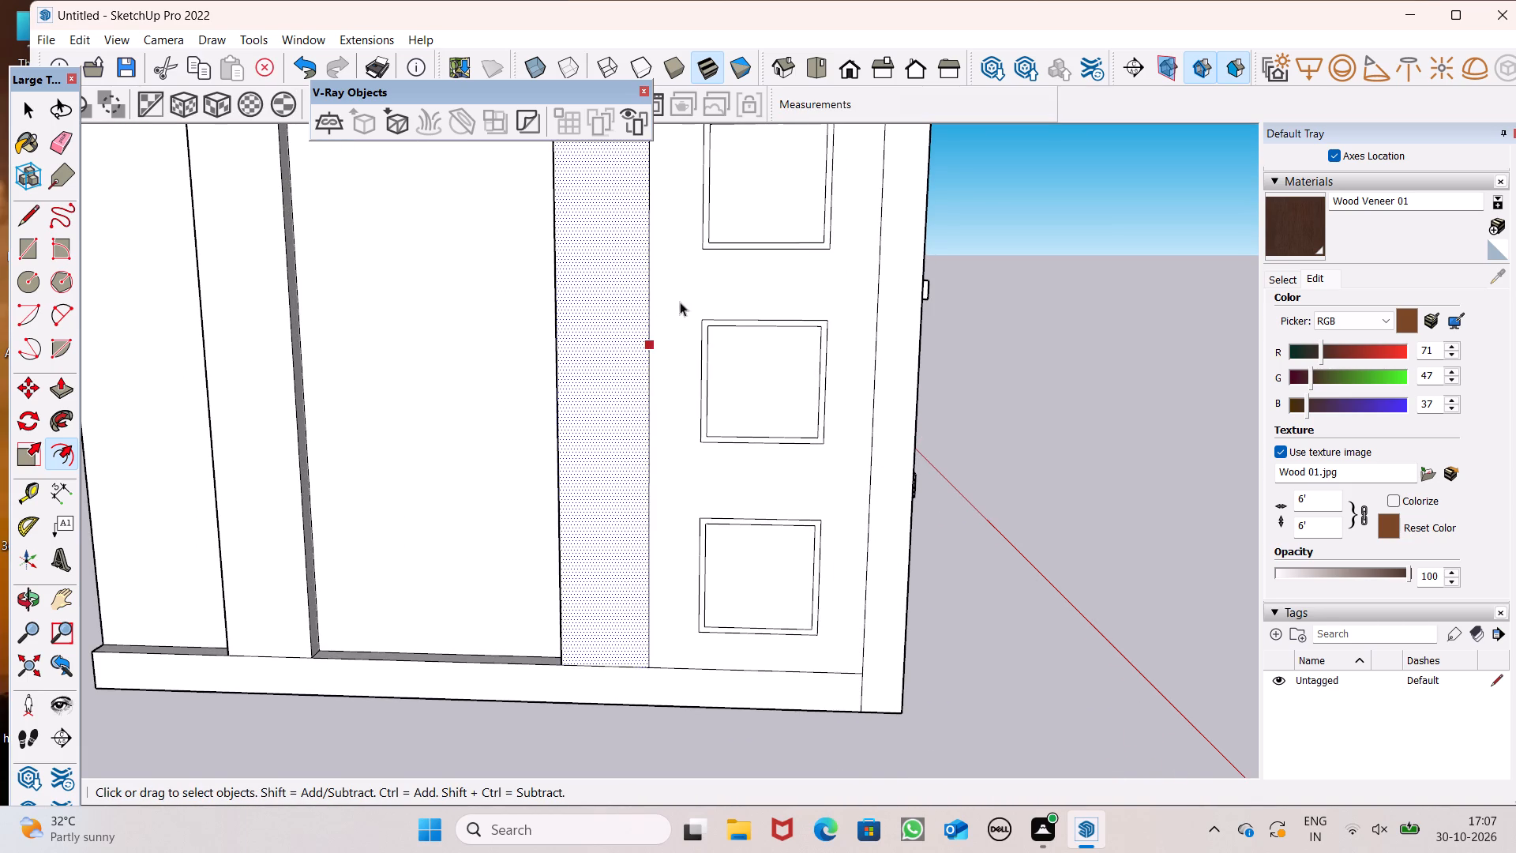
Examine the column of framed window outlines on the side wall from several angles.
{"action": "scroll", "coordinate": [759, 344], "scroll_direction": "down", "scroll_amount": 7}
{"action": "scroll", "coordinate": [584, 181], "scroll_direction": "down", "scroll_amount": 4}
{"action": "middle_click_drag", "start_coordinate": [624, 341], "coordinate": [445, 463]}
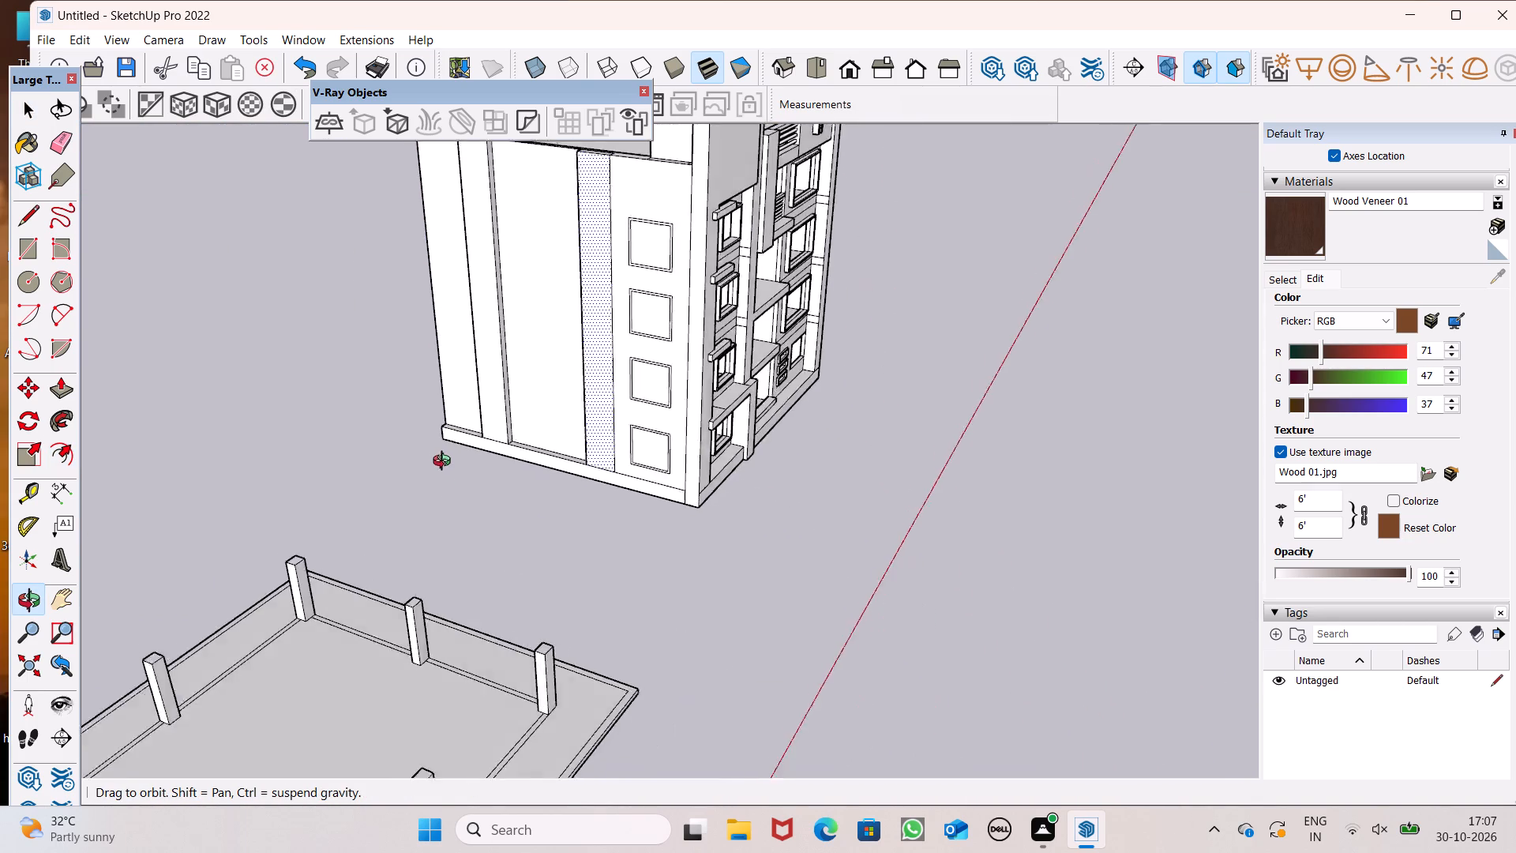
{"action": "middle_click_drag", "start_coordinate": [445, 463], "coordinate": [682, 437]}
{"action": "scroll", "coordinate": [772, 156], "scroll_direction": "up", "scroll_amount": 2}
{"action": "scroll", "coordinate": [813, 329], "scroll_direction": "down", "scroll_amount": 4}
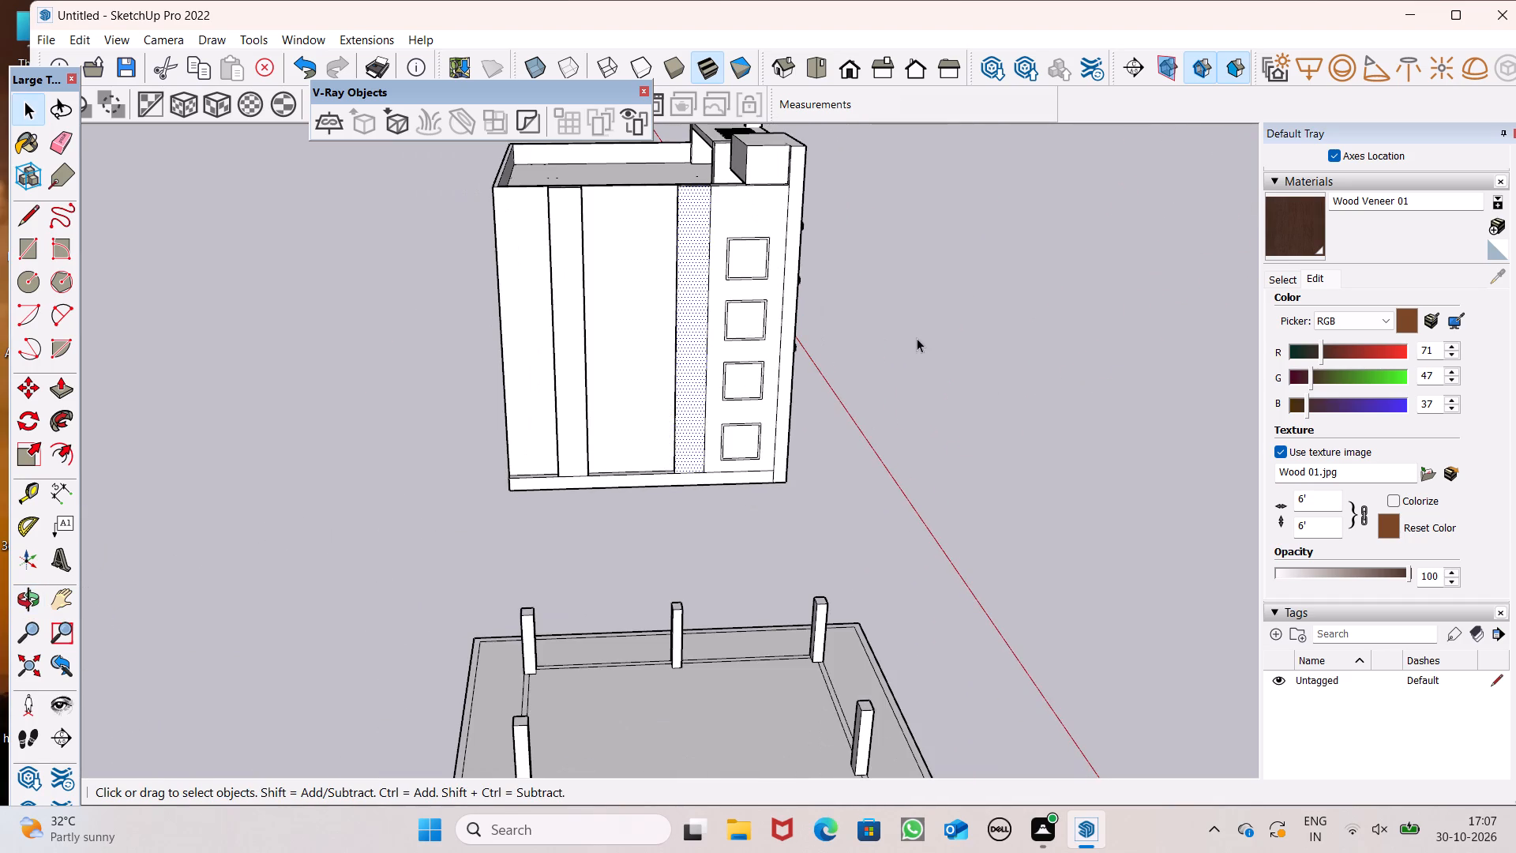
{"action": "left_click", "coordinate": [917, 338]}
{"action": "scroll", "coordinate": [715, 194], "scroll_direction": "up", "scroll_amount": 4}
{"action": "scroll", "coordinate": [715, 194], "scroll_direction": "down", "scroll_amount": 2}
{"action": "middle_click_drag", "start_coordinate": [827, 278], "coordinate": [658, 373]}
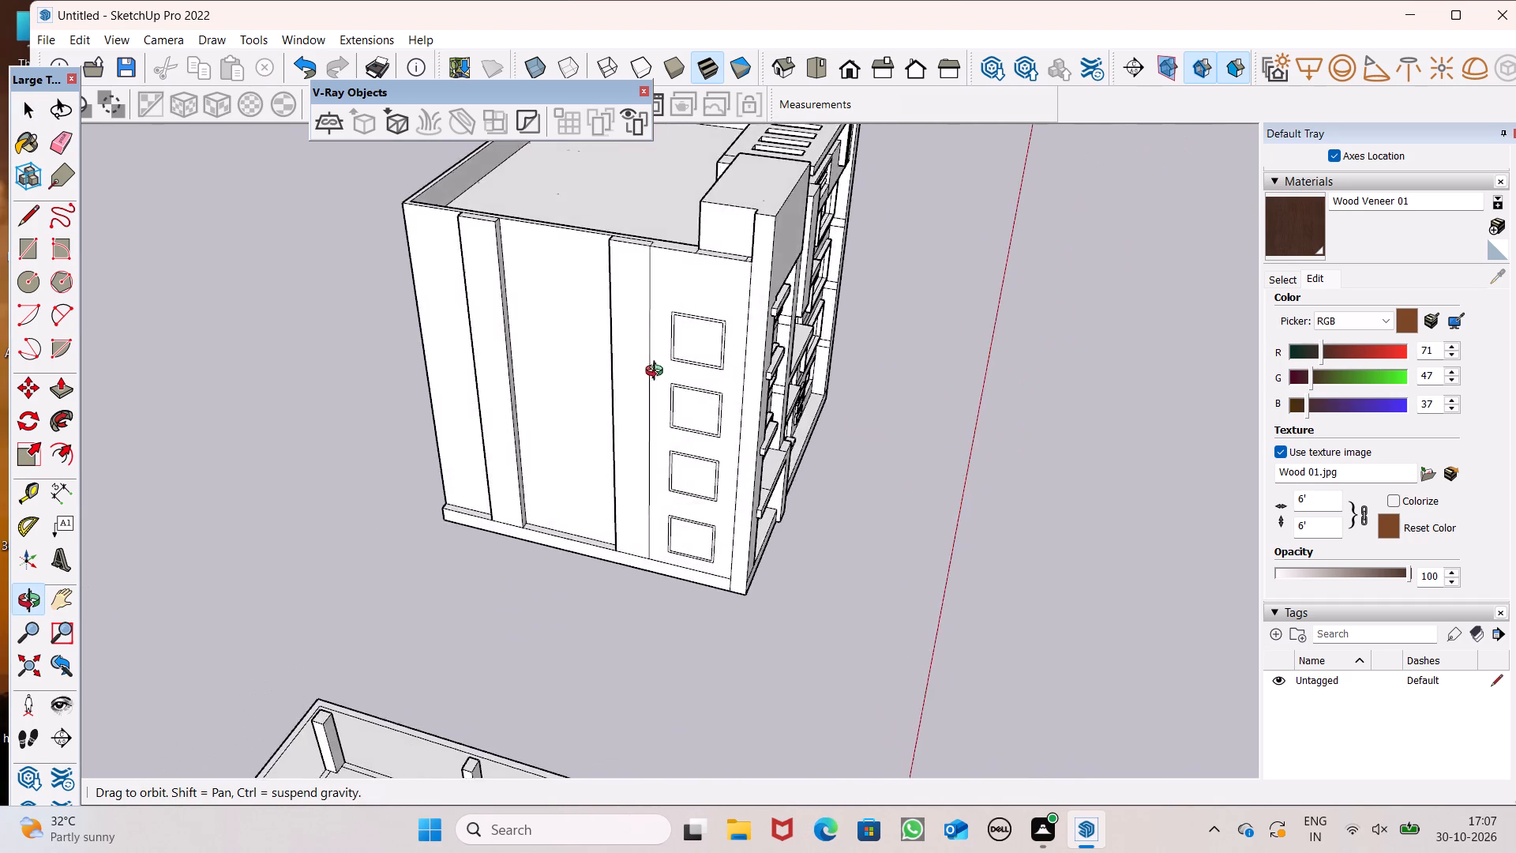
{"action": "middle_click_drag", "start_coordinate": [658, 373], "coordinate": [697, 340]}
{"action": "scroll", "coordinate": [697, 340], "scroll_direction": "up", "scroll_amount": 6}
{"action": "middle_click", "coordinate": [697, 340]}
{"action": "middle_click", "coordinate": [697, 340]}
{"action": "scroll", "coordinate": [724, 336], "scroll_direction": "down", "scroll_amount": 4}
{"action": "middle_click_drag", "start_coordinate": [719, 416], "coordinate": [693, 304]}
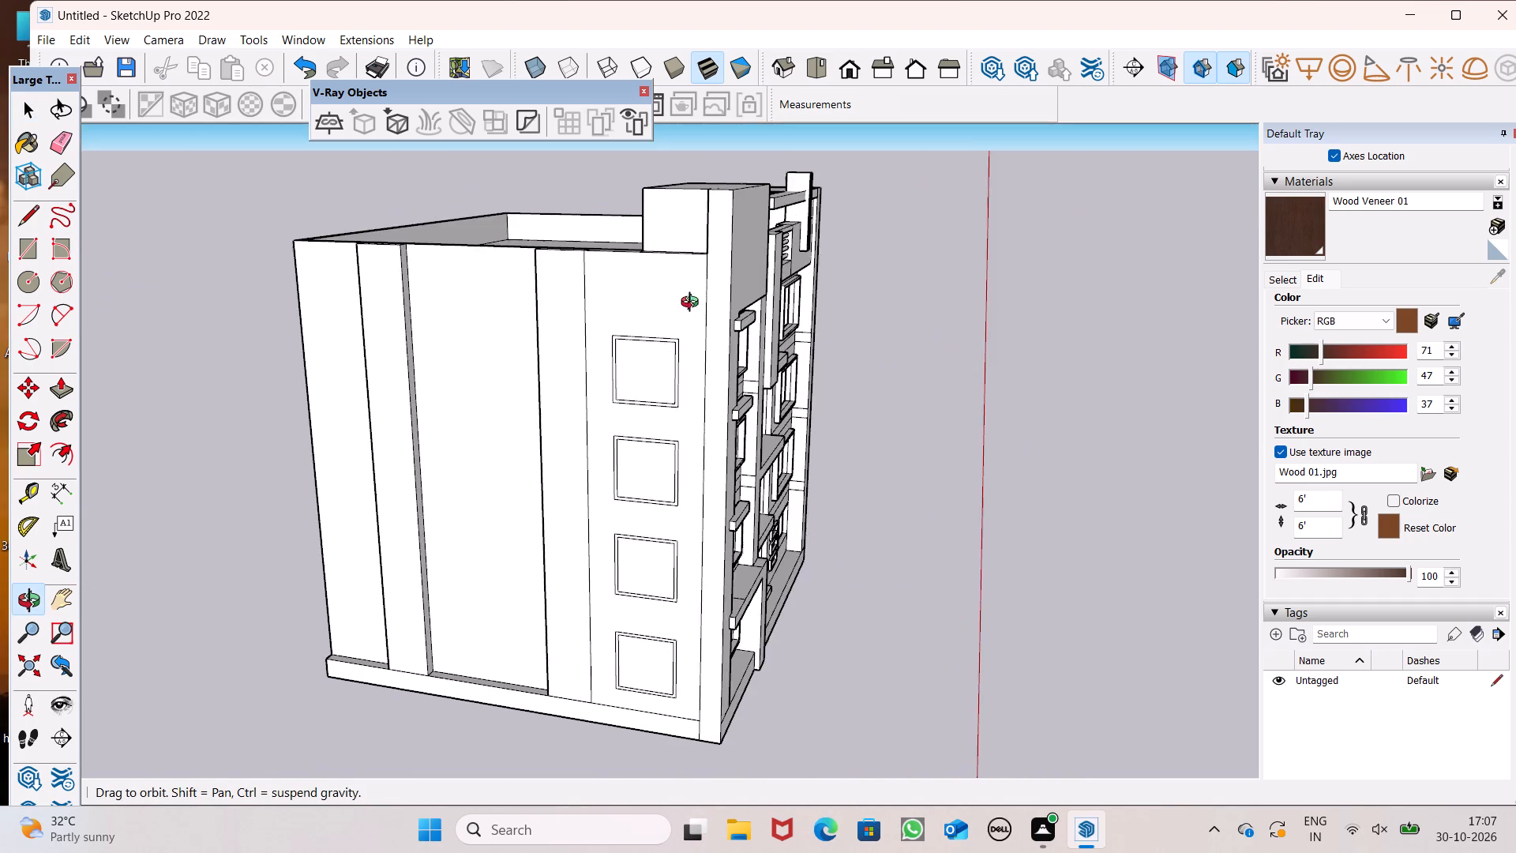
{"action": "middle_click_drag", "start_coordinate": [693, 304], "coordinate": [719, 270]}
{"action": "scroll", "coordinate": [690, 292], "scroll_direction": "down", "scroll_amount": 1}
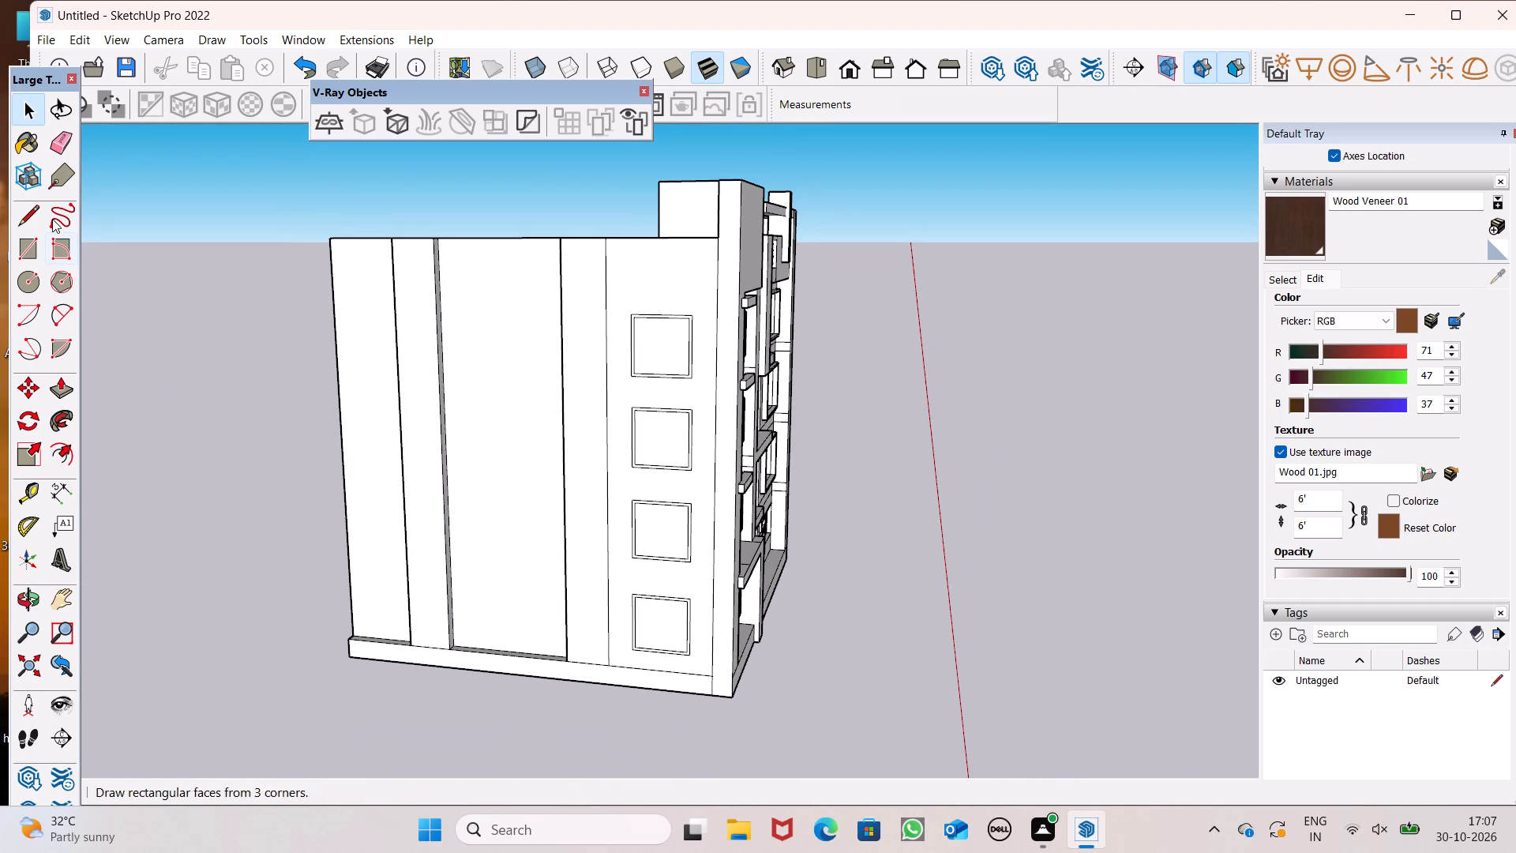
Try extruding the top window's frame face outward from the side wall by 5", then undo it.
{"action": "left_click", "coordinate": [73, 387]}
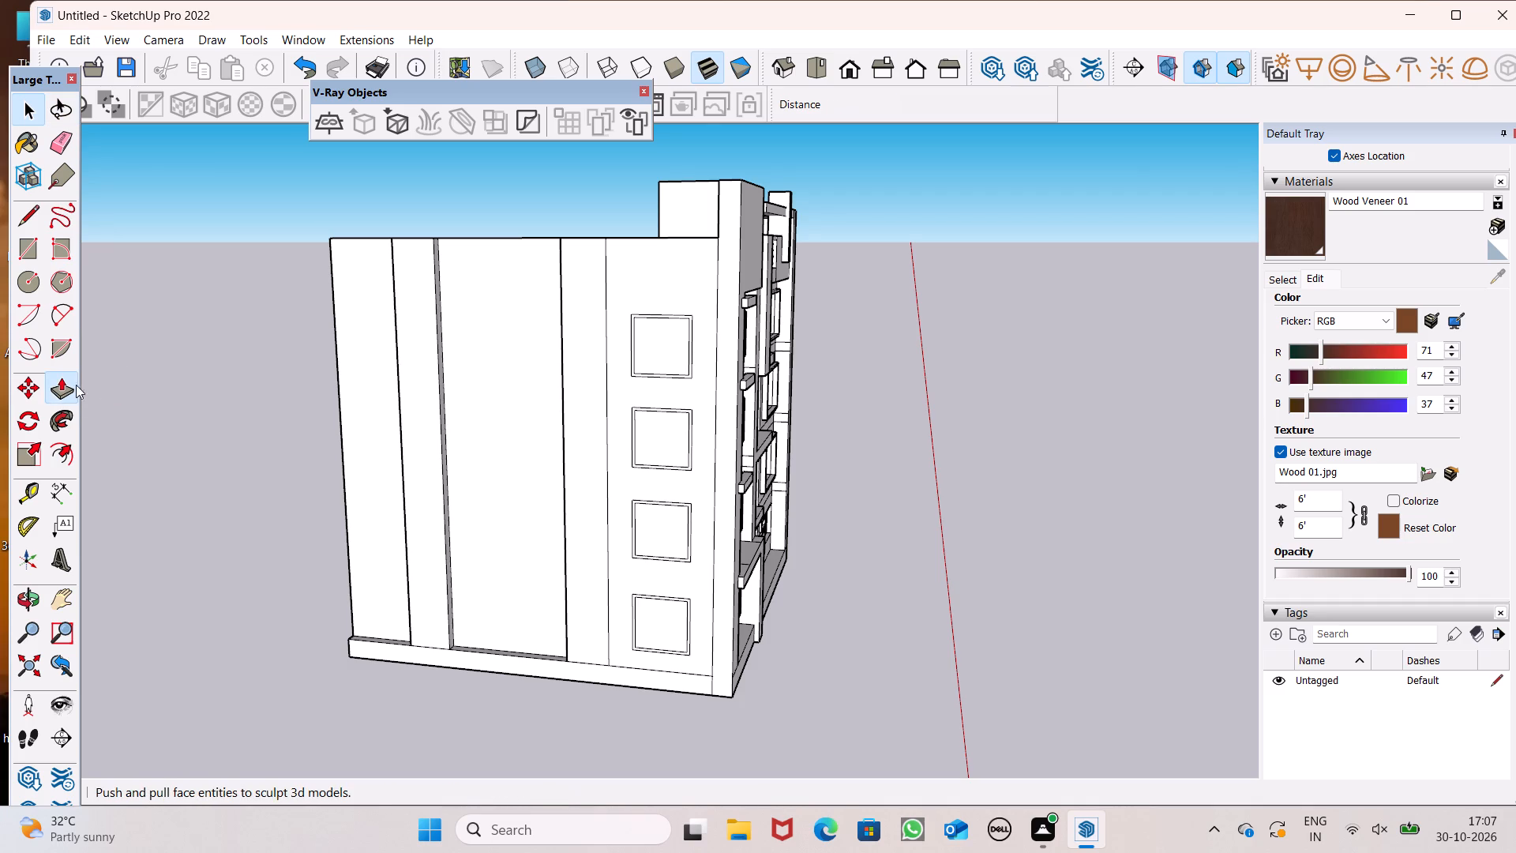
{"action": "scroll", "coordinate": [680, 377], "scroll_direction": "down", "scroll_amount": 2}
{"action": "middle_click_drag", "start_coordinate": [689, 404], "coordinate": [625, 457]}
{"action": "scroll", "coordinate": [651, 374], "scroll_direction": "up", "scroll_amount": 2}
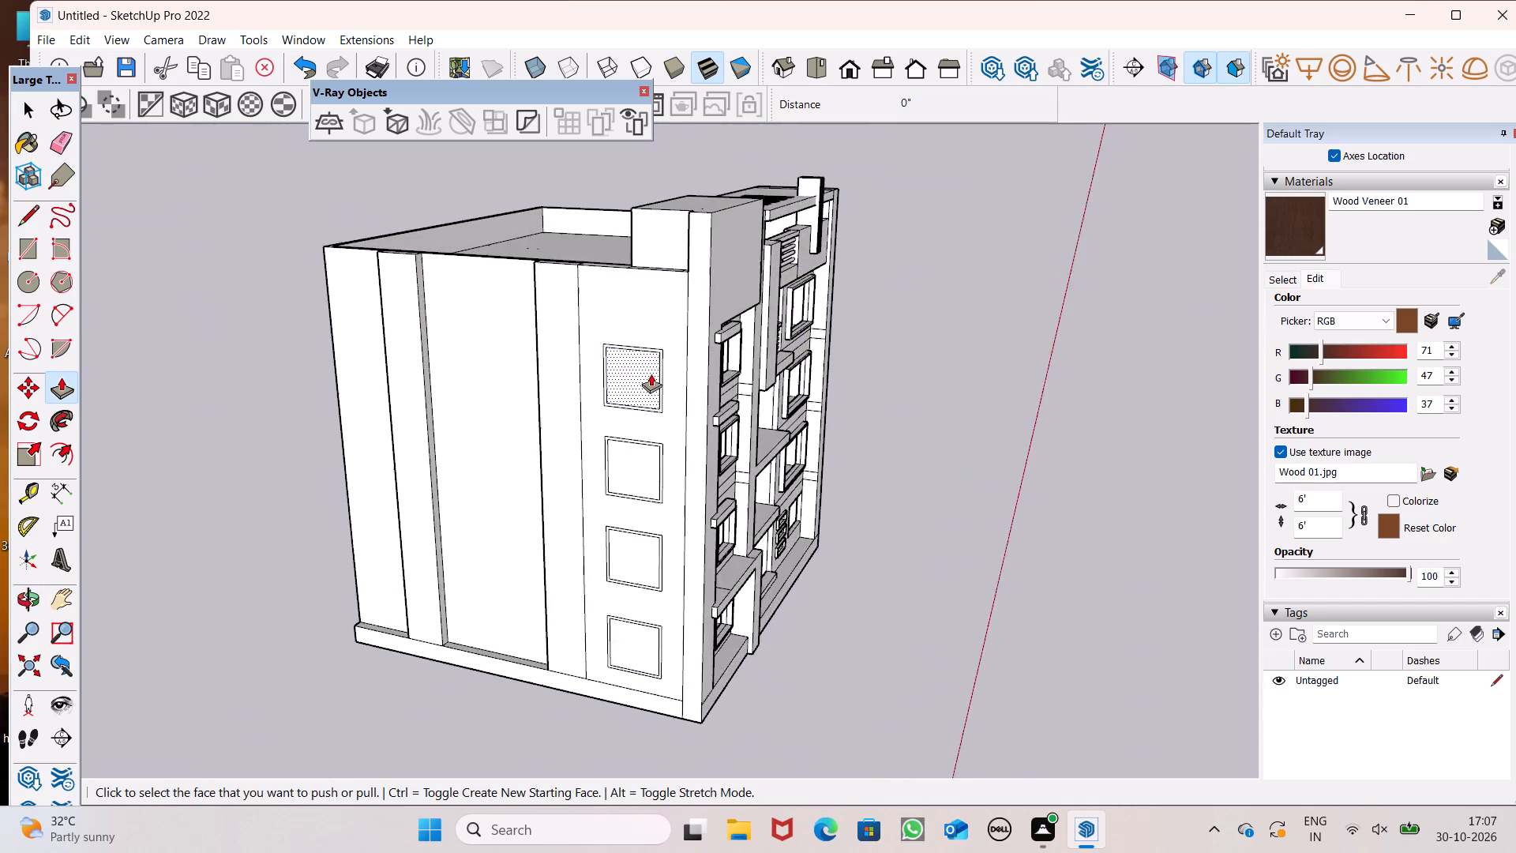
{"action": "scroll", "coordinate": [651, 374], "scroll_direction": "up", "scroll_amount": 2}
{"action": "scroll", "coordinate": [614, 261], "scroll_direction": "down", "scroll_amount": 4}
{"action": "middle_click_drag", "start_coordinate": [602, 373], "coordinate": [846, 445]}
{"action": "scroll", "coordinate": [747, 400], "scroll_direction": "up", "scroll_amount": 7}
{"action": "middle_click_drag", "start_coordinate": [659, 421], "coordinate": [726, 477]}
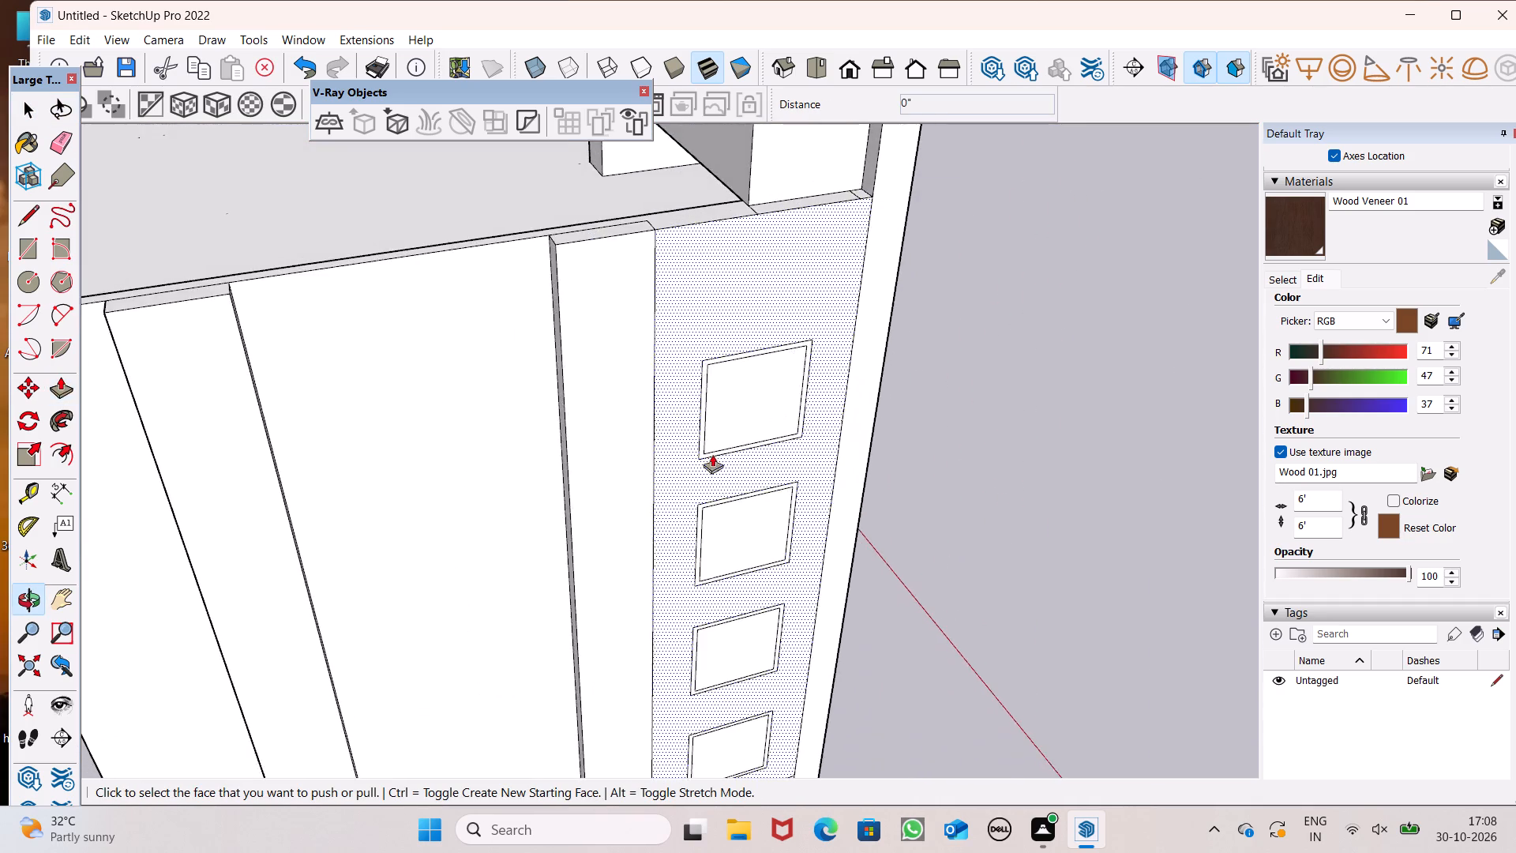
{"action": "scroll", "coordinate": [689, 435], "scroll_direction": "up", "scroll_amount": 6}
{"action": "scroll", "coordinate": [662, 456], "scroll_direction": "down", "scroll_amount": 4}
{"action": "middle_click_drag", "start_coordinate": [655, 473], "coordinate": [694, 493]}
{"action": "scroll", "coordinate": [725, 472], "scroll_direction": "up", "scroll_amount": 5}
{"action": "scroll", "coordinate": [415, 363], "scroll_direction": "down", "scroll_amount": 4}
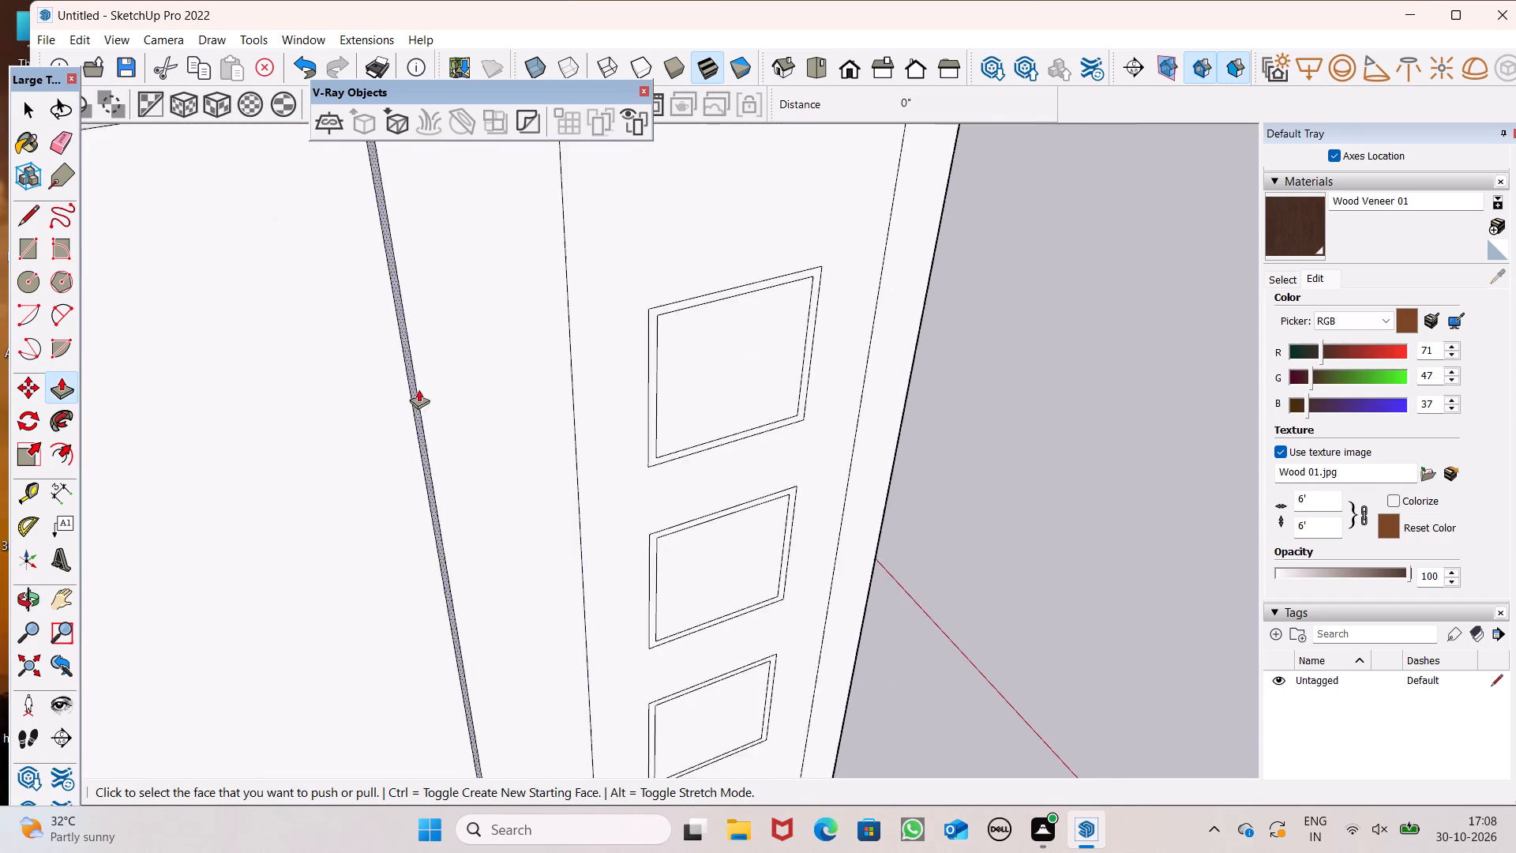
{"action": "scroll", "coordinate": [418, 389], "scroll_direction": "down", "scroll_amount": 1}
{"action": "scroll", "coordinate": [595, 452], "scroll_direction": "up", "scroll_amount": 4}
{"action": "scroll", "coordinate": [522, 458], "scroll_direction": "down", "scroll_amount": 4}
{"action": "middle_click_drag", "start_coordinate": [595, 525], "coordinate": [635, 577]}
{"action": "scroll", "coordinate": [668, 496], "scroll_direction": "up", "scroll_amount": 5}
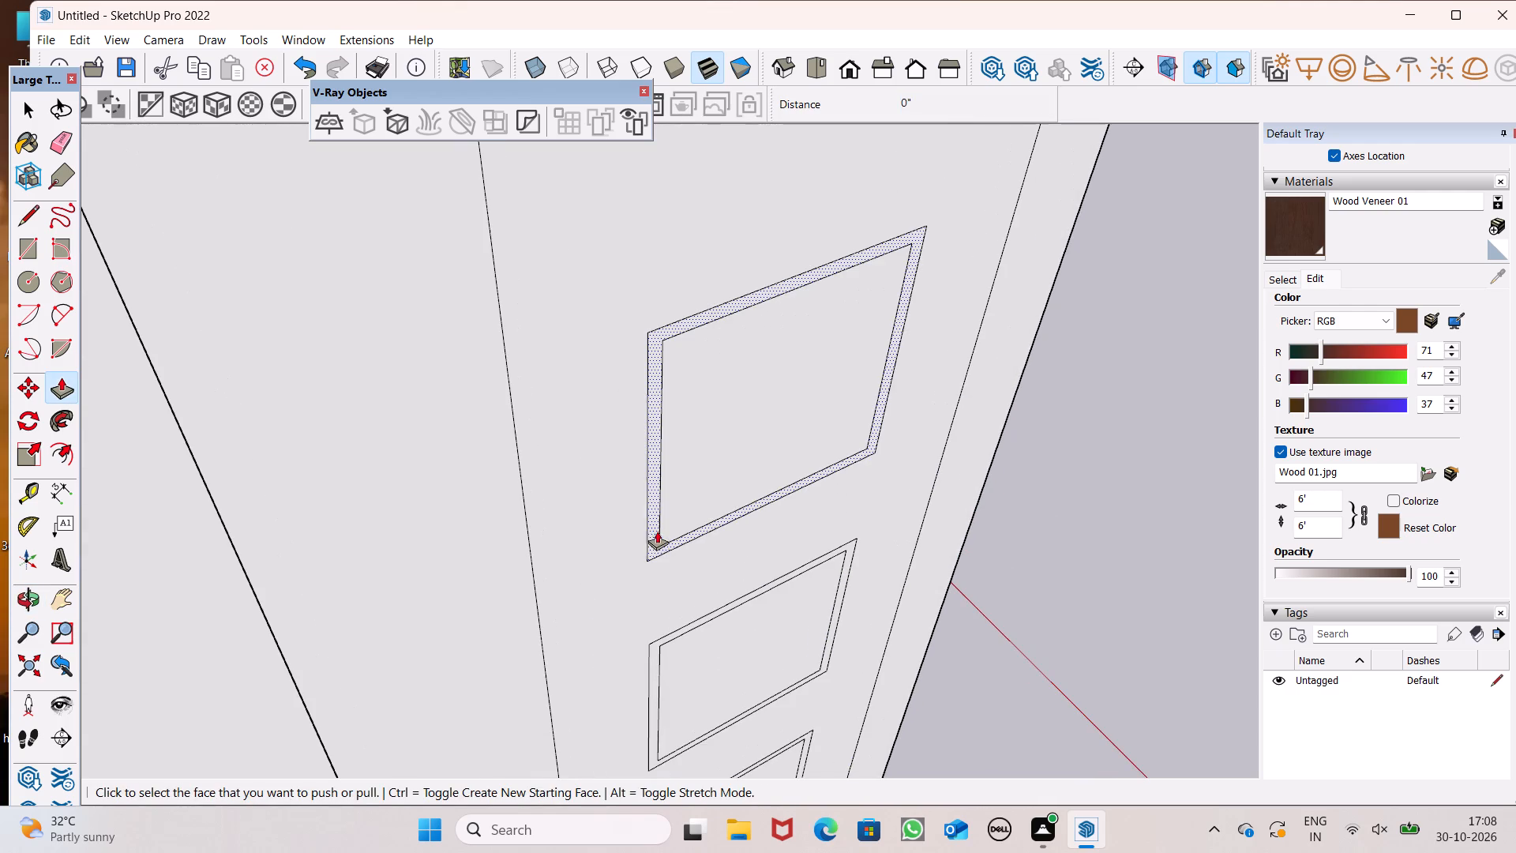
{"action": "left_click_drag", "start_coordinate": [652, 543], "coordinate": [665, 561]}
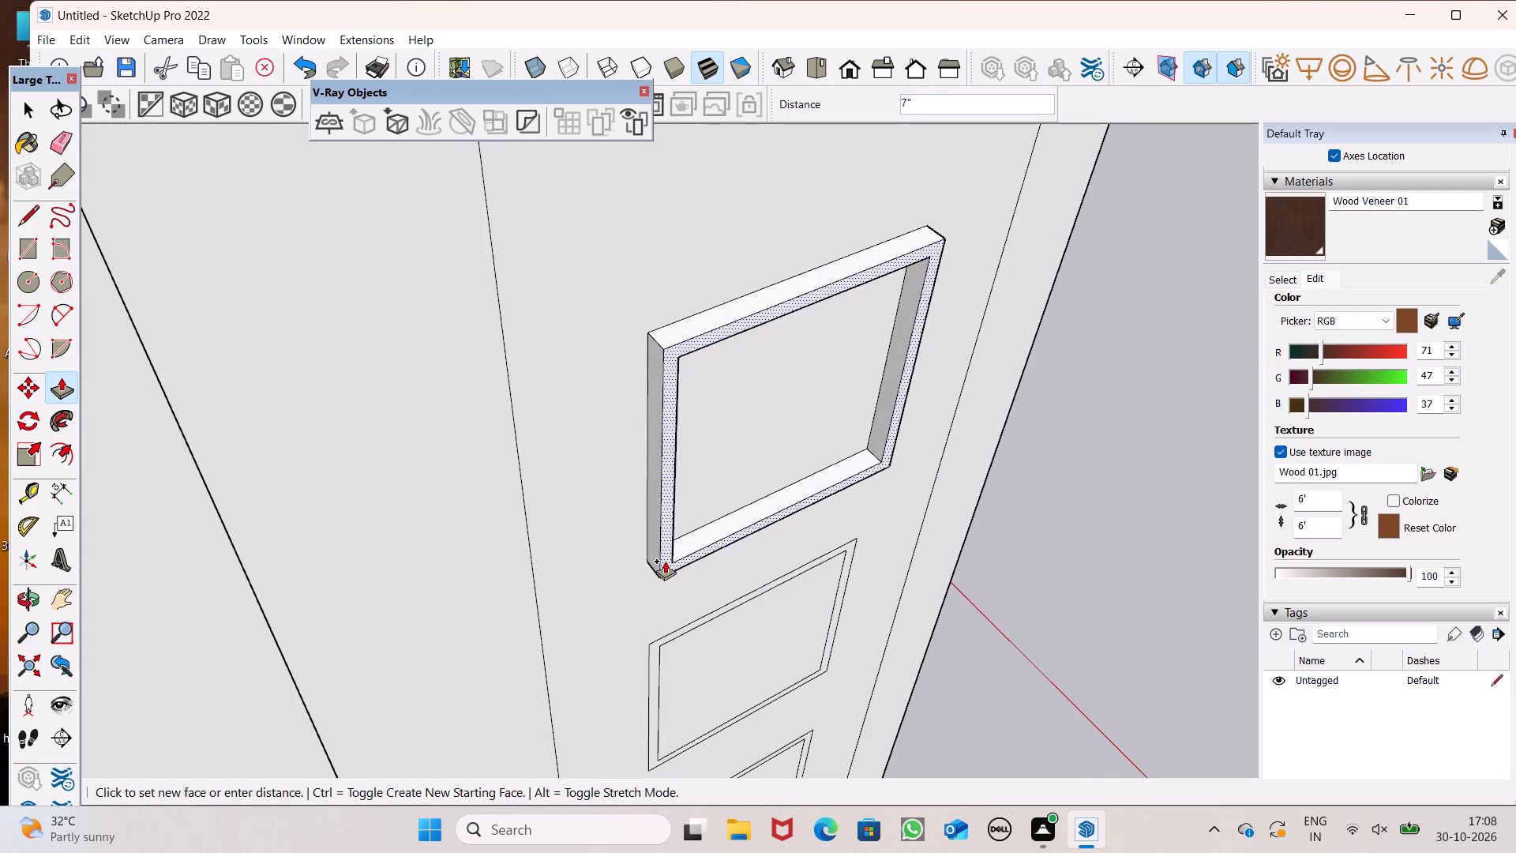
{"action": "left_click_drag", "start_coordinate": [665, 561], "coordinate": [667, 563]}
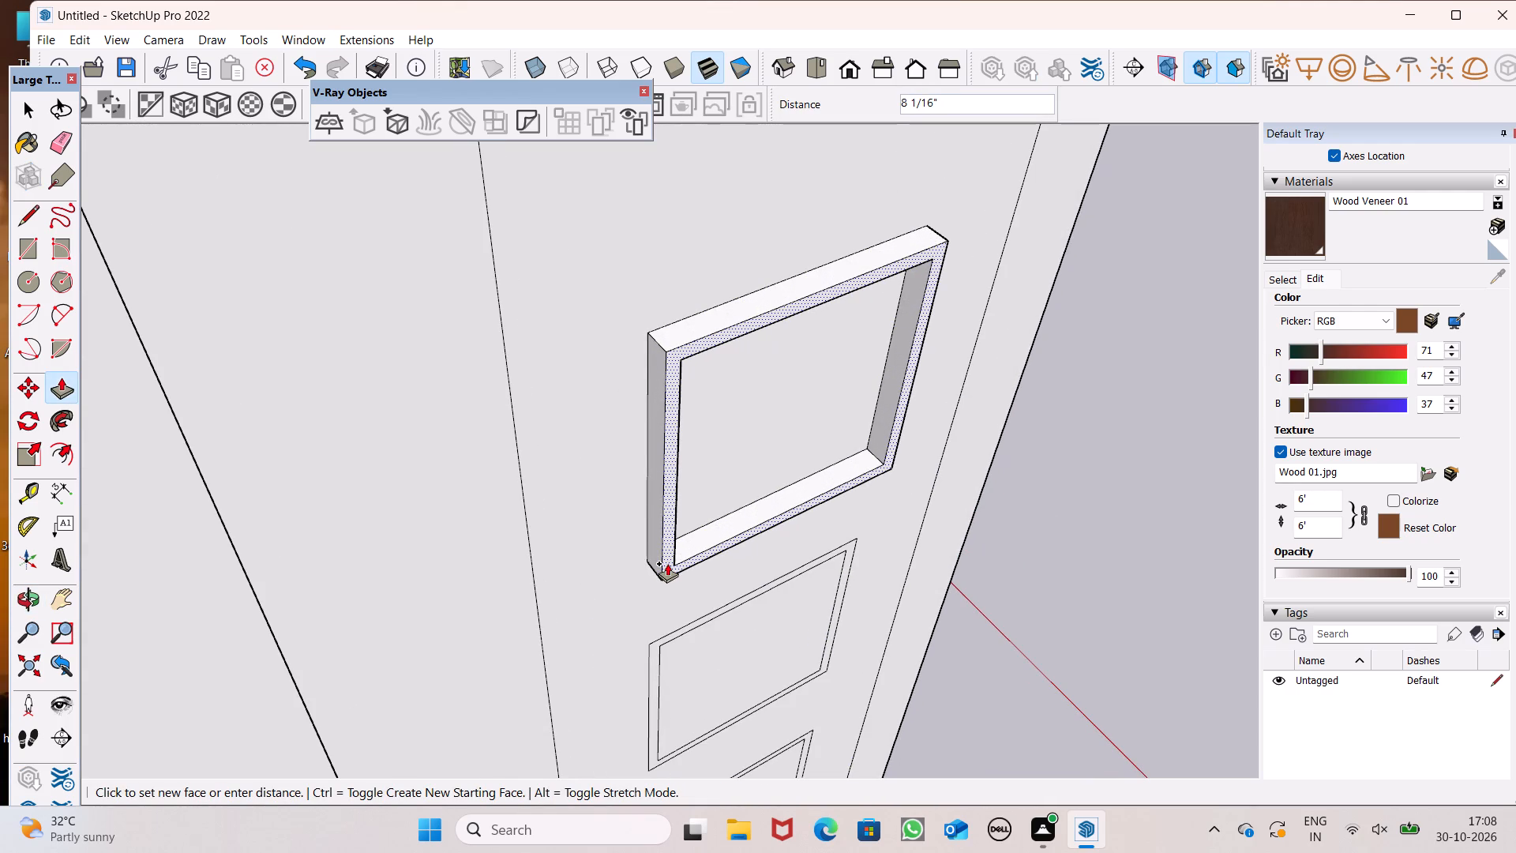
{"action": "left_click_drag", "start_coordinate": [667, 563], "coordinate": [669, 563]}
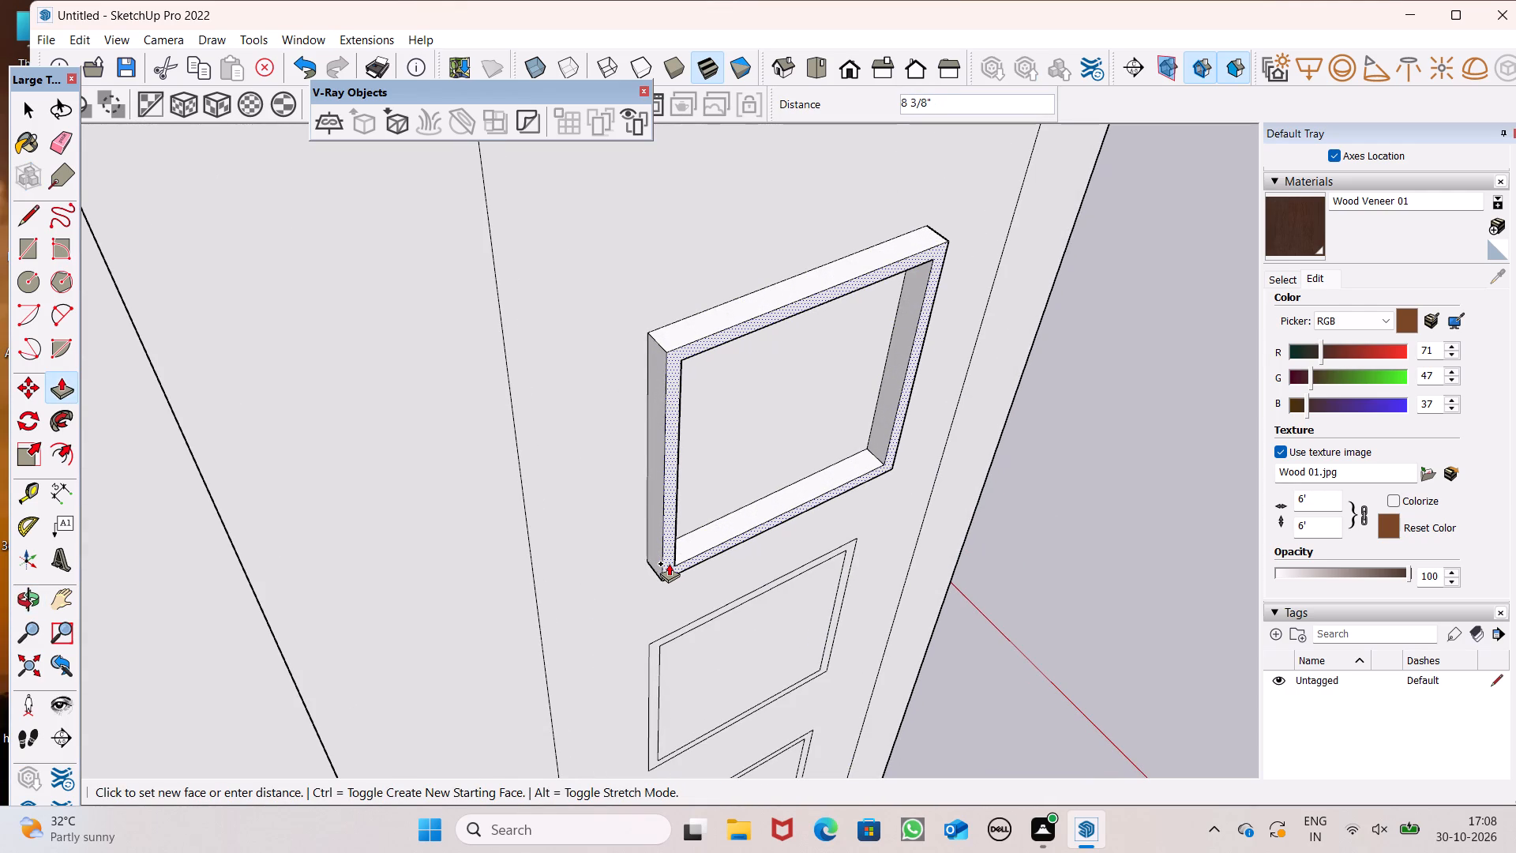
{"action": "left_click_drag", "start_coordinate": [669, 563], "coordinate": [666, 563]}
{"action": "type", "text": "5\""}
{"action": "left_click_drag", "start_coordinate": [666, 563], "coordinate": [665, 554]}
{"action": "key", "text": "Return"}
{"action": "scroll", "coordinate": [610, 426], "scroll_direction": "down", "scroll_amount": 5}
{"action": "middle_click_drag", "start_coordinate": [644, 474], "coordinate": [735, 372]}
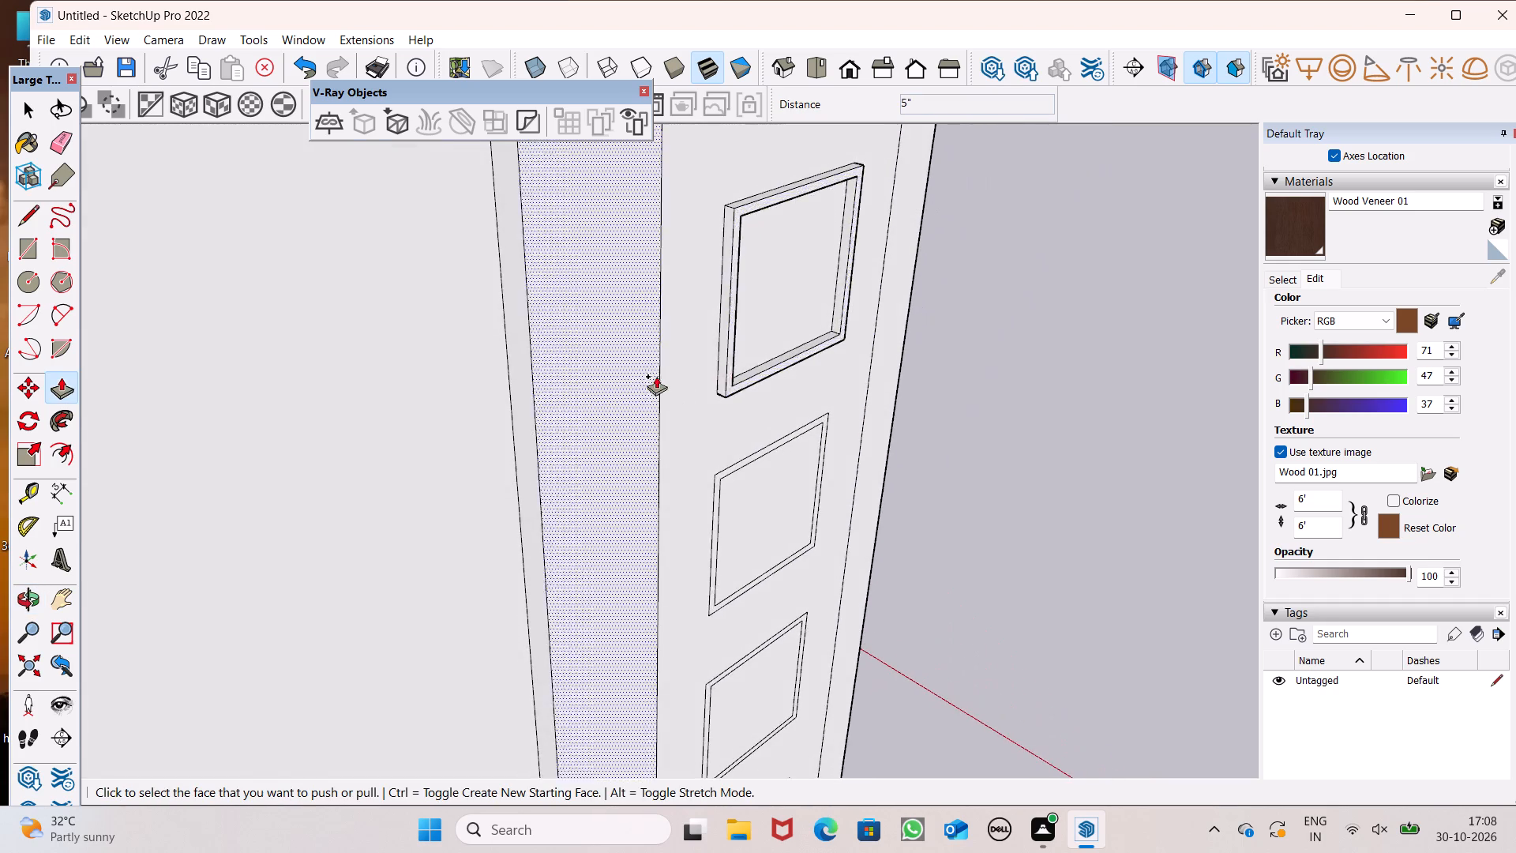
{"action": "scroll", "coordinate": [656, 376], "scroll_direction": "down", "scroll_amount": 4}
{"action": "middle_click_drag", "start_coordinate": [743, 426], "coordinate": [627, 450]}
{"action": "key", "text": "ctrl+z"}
Extrude the top window's frame face 9" outward from the side wall.
{"action": "middle_click_drag", "start_coordinate": [624, 452], "coordinate": [645, 531], "text": "ctrl"}
{"action": "scroll", "coordinate": [647, 469], "scroll_direction": "up", "scroll_amount": 5}
{"action": "left_click_drag", "start_coordinate": [593, 520], "coordinate": [606, 544]}
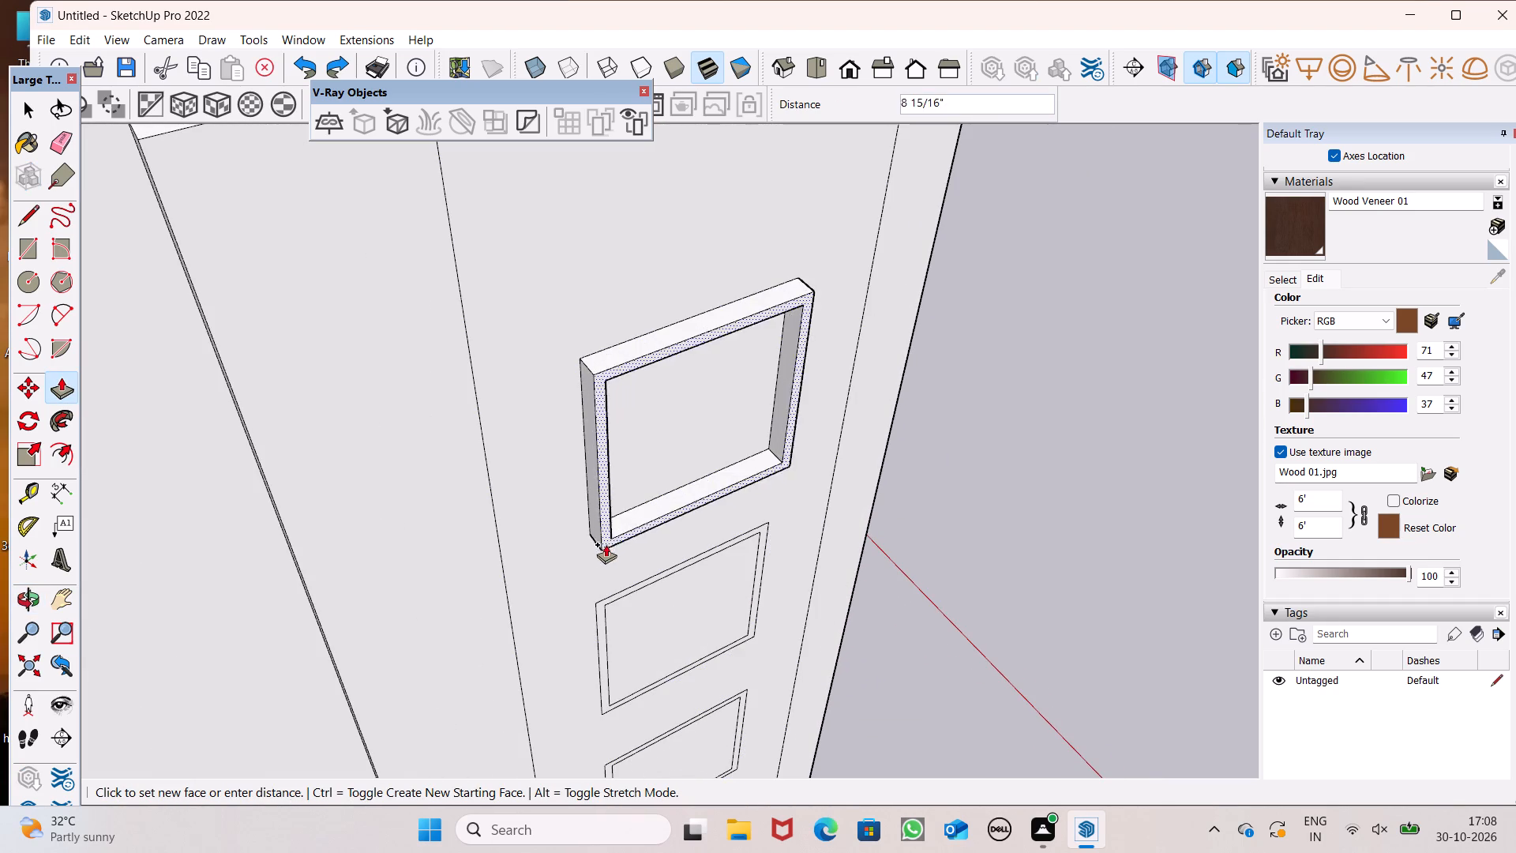
{"action": "left_click_drag", "start_coordinate": [606, 544], "coordinate": [614, 562]}
{"action": "key", "text": "9"}
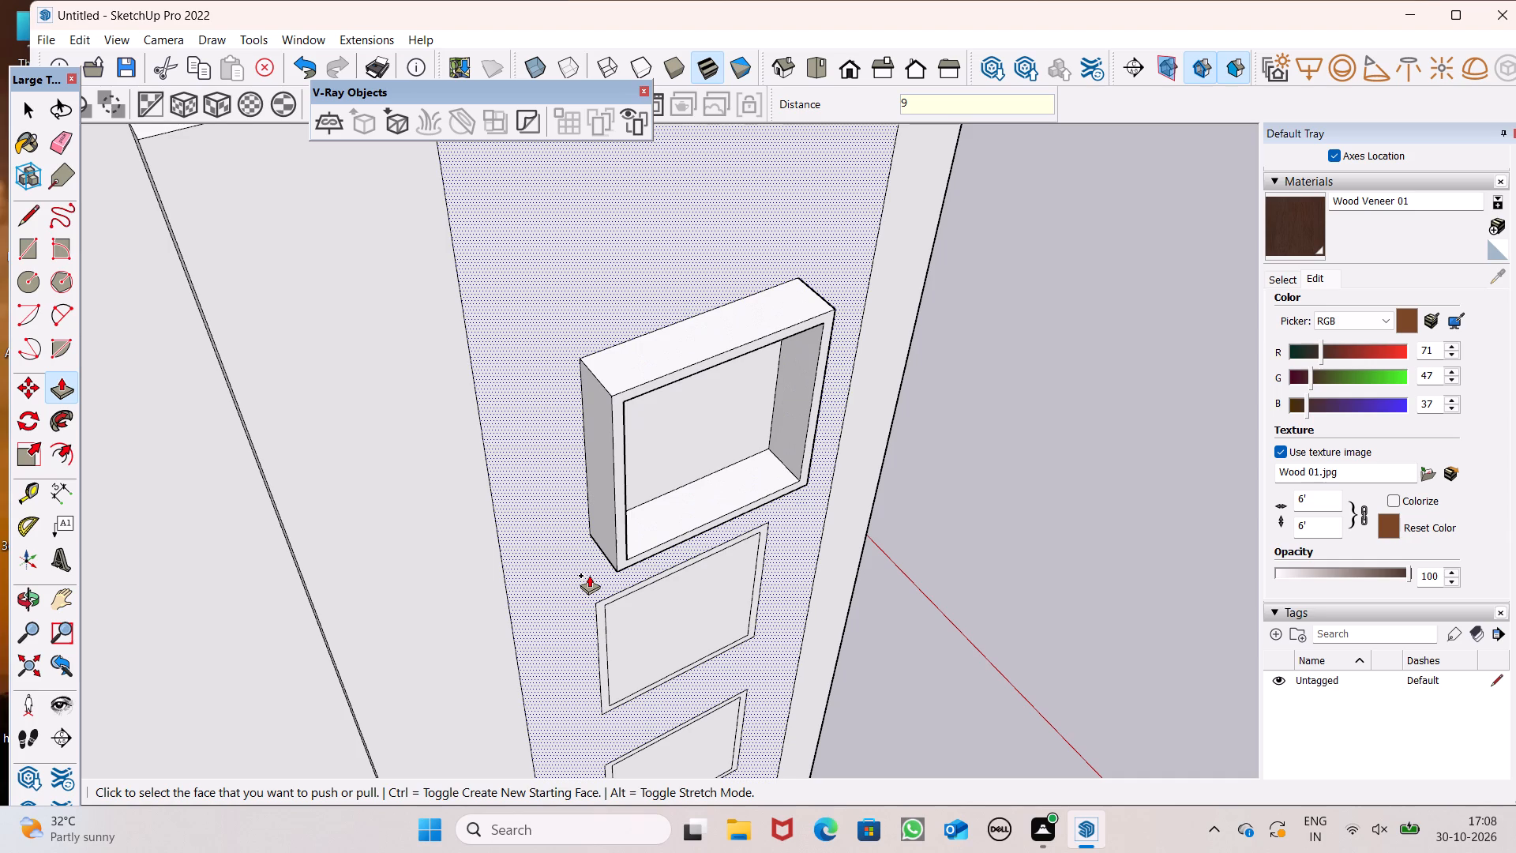
{"action": "key", "text": "shift+quotedbl"}
{"action": "key", "text": "Return"}
Extrude the frame face of the second window from the top 9" outward from the side wall.
{"action": "scroll", "coordinate": [451, 157], "scroll_direction": "down", "scroll_amount": 4}
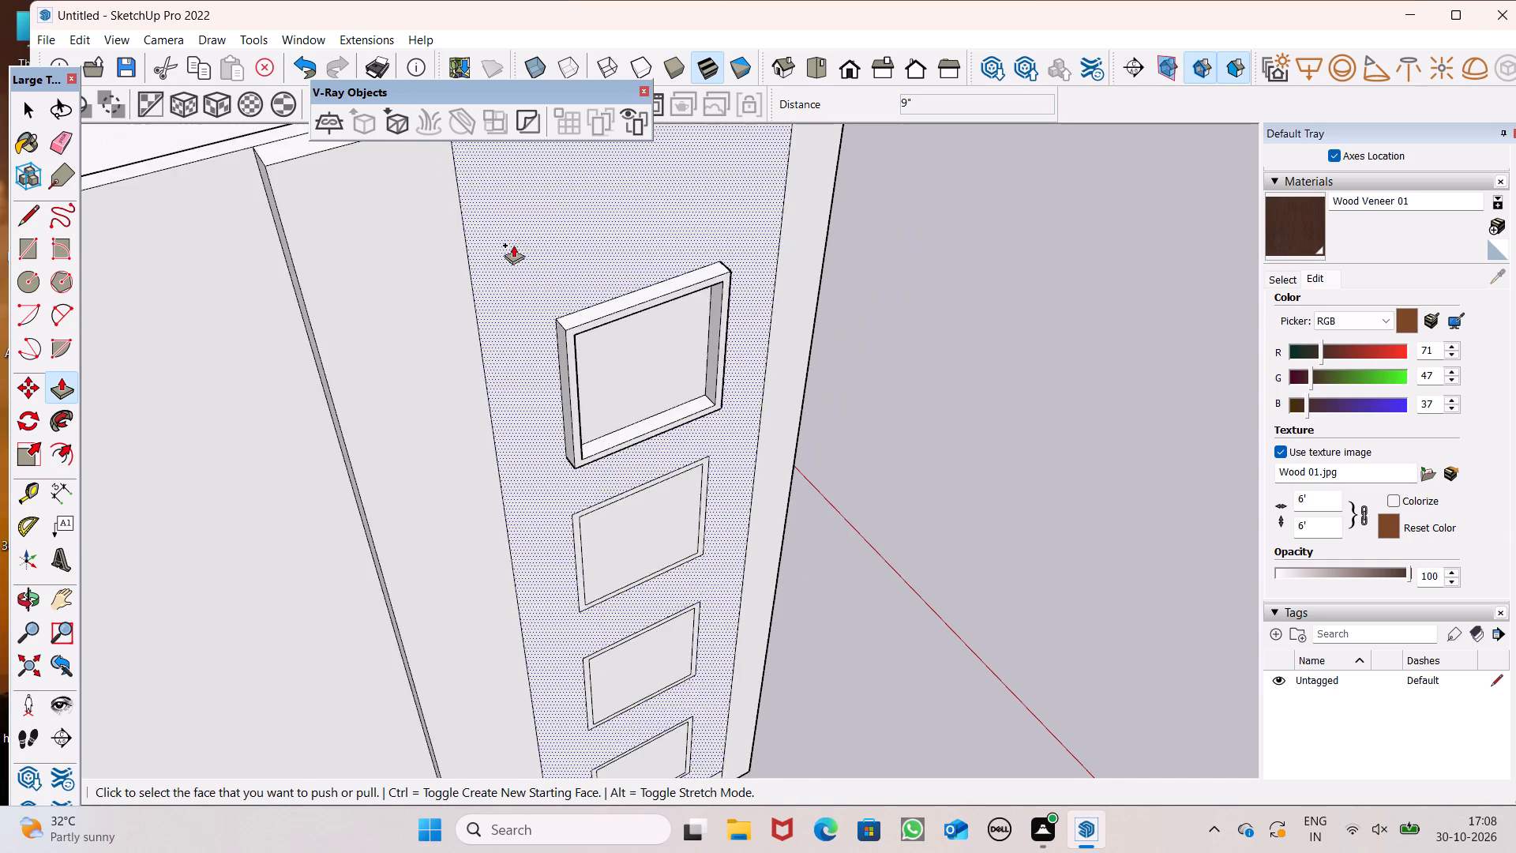
{"action": "scroll", "coordinate": [538, 307], "scroll_direction": "down", "scroll_amount": 2}
{"action": "scroll", "coordinate": [553, 490], "scroll_direction": "up", "scroll_amount": 12}
{"action": "left_click_drag", "start_coordinate": [578, 489], "coordinate": [629, 548]}
{"action": "type", "text": "9\""}
{"action": "key", "text": "Return"}
Extrude the frame face of the third window from the top 9" outward from the side wall.
{"action": "scroll", "coordinate": [735, 280], "scroll_direction": "down", "scroll_amount": 3}
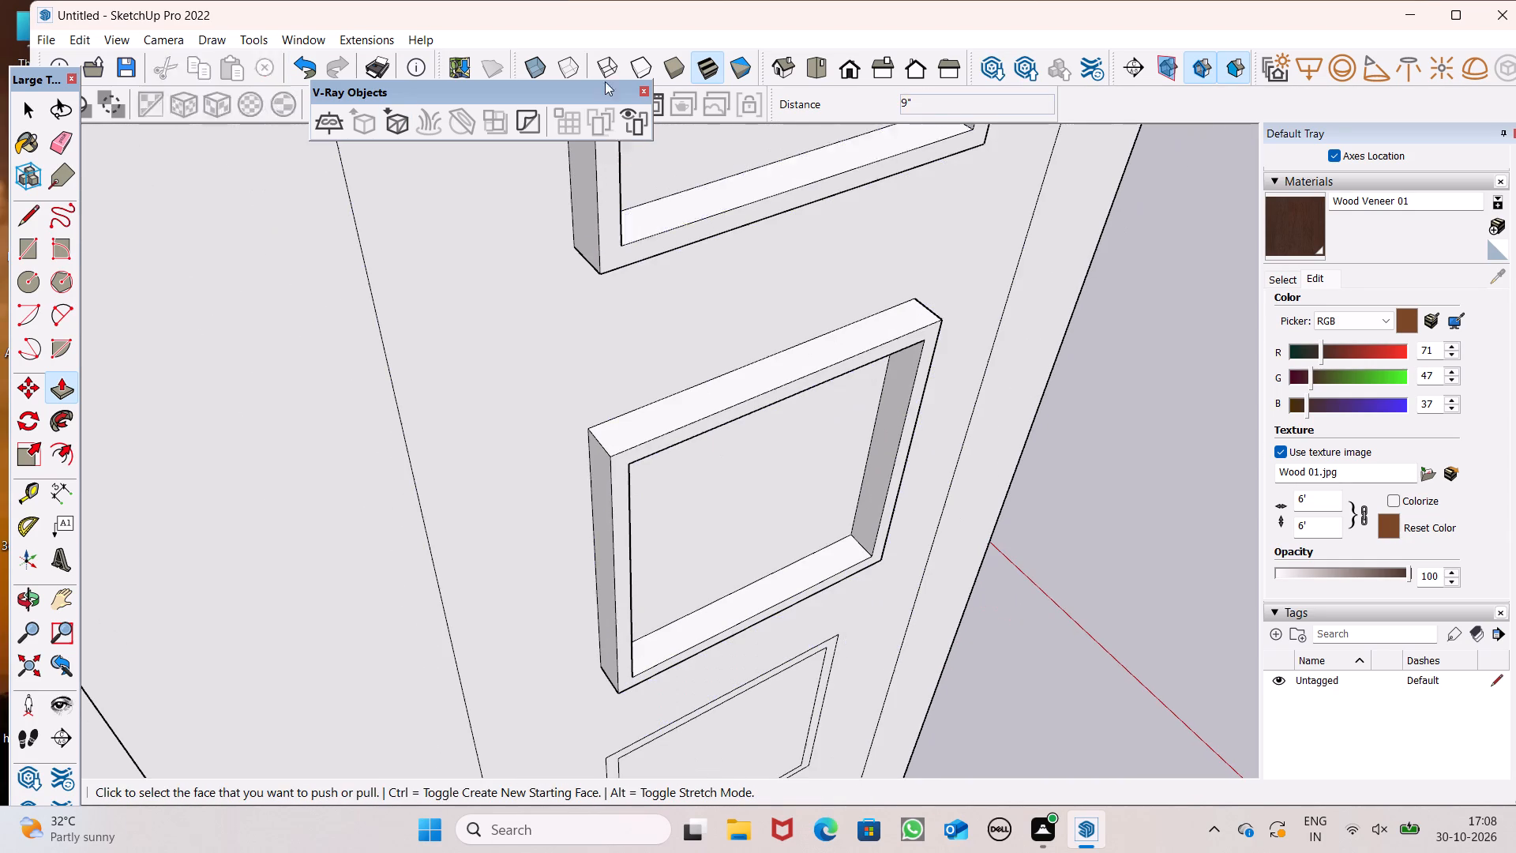
{"action": "scroll", "coordinate": [605, 81], "scroll_direction": "down", "scroll_amount": 7}
{"action": "scroll", "coordinate": [570, 248], "scroll_direction": "down", "scroll_amount": 4}
{"action": "middle_click", "coordinate": [627, 472]}
{"action": "scroll", "coordinate": [650, 641], "scroll_direction": "up", "scroll_amount": 7}
{"action": "scroll", "coordinate": [538, 483], "scroll_direction": "up", "scroll_amount": 2}
{"action": "scroll", "coordinate": [558, 426], "scroll_direction": "down", "scroll_amount": 5}
{"action": "middle_click_drag", "start_coordinate": [538, 481], "coordinate": [565, 551]}
{"action": "scroll", "coordinate": [568, 529], "scroll_direction": "up", "scroll_amount": 3}
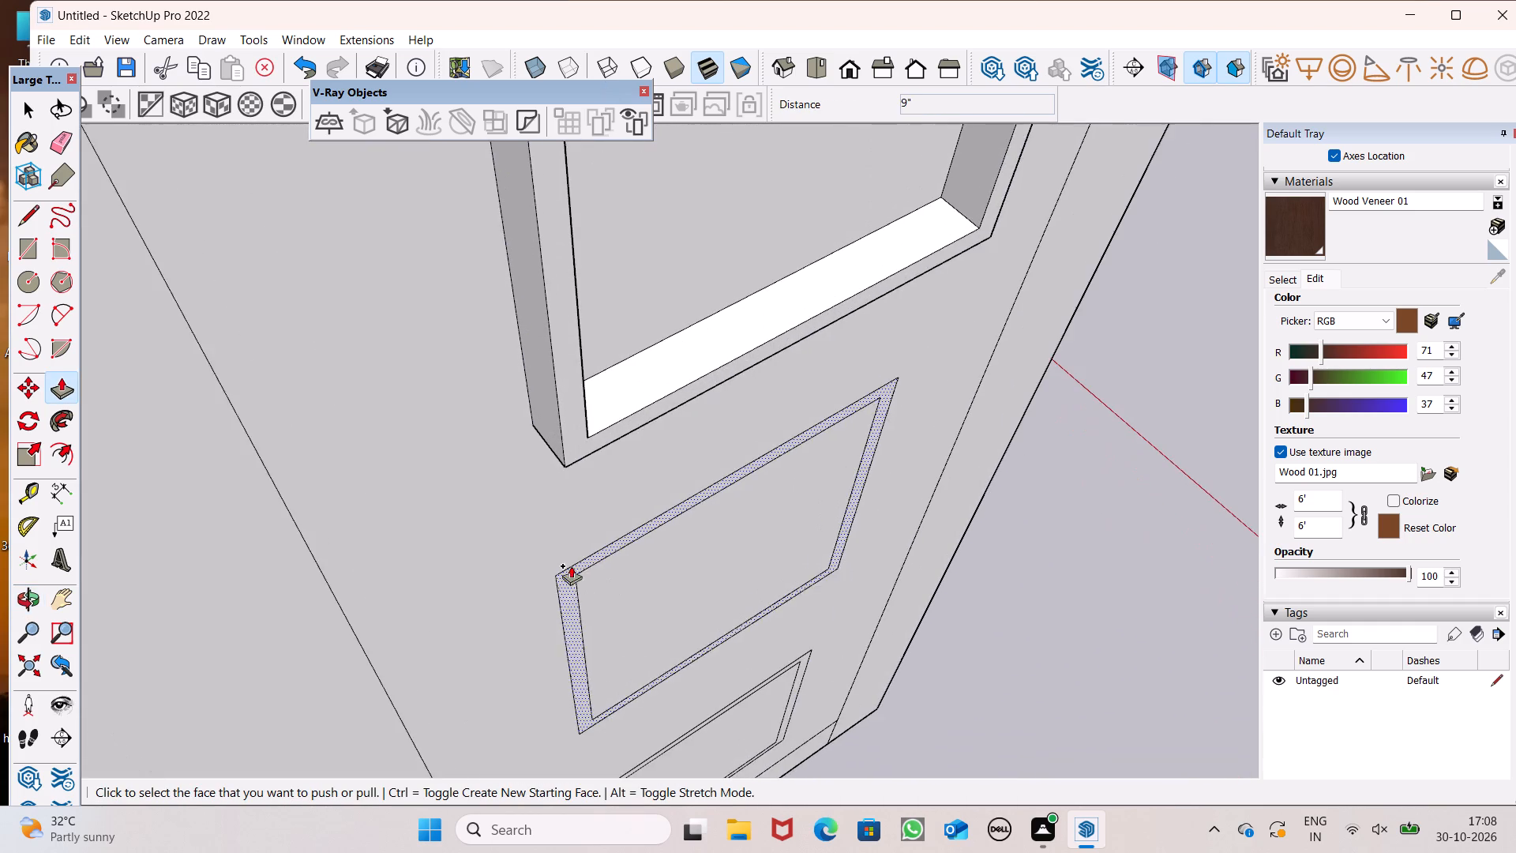
{"action": "scroll", "coordinate": [655, 426], "scroll_direction": "down", "scroll_amount": 2}
{"action": "scroll", "coordinate": [619, 541], "scroll_direction": "up", "scroll_amount": 6}
{"action": "left_click_drag", "start_coordinate": [558, 569], "coordinate": [591, 614]}
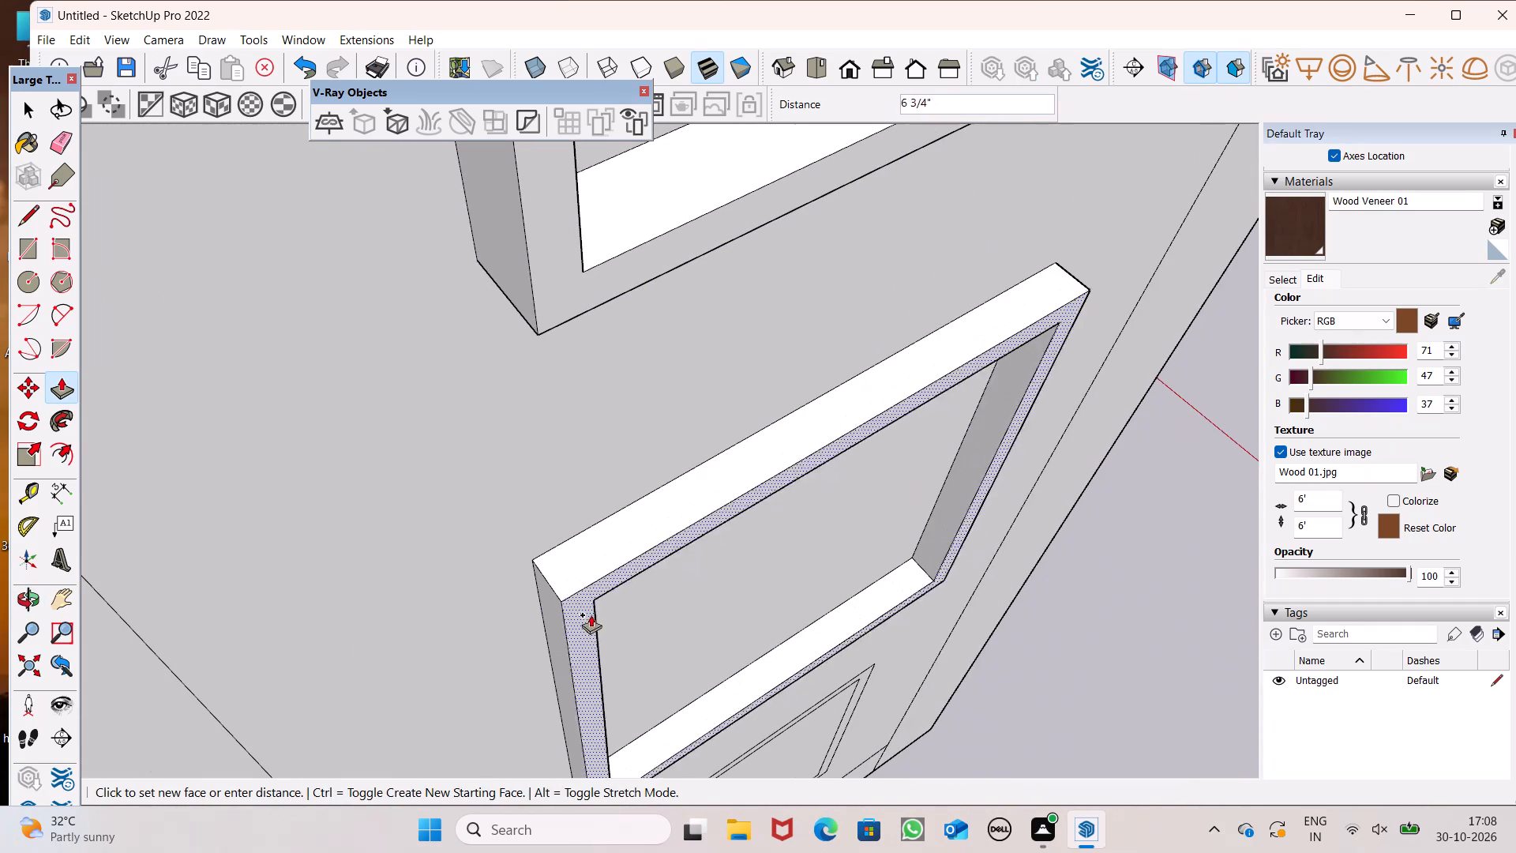
{"action": "left_click_drag", "start_coordinate": [591, 614], "coordinate": [618, 645]}
{"action": "type", "text": "9\""}
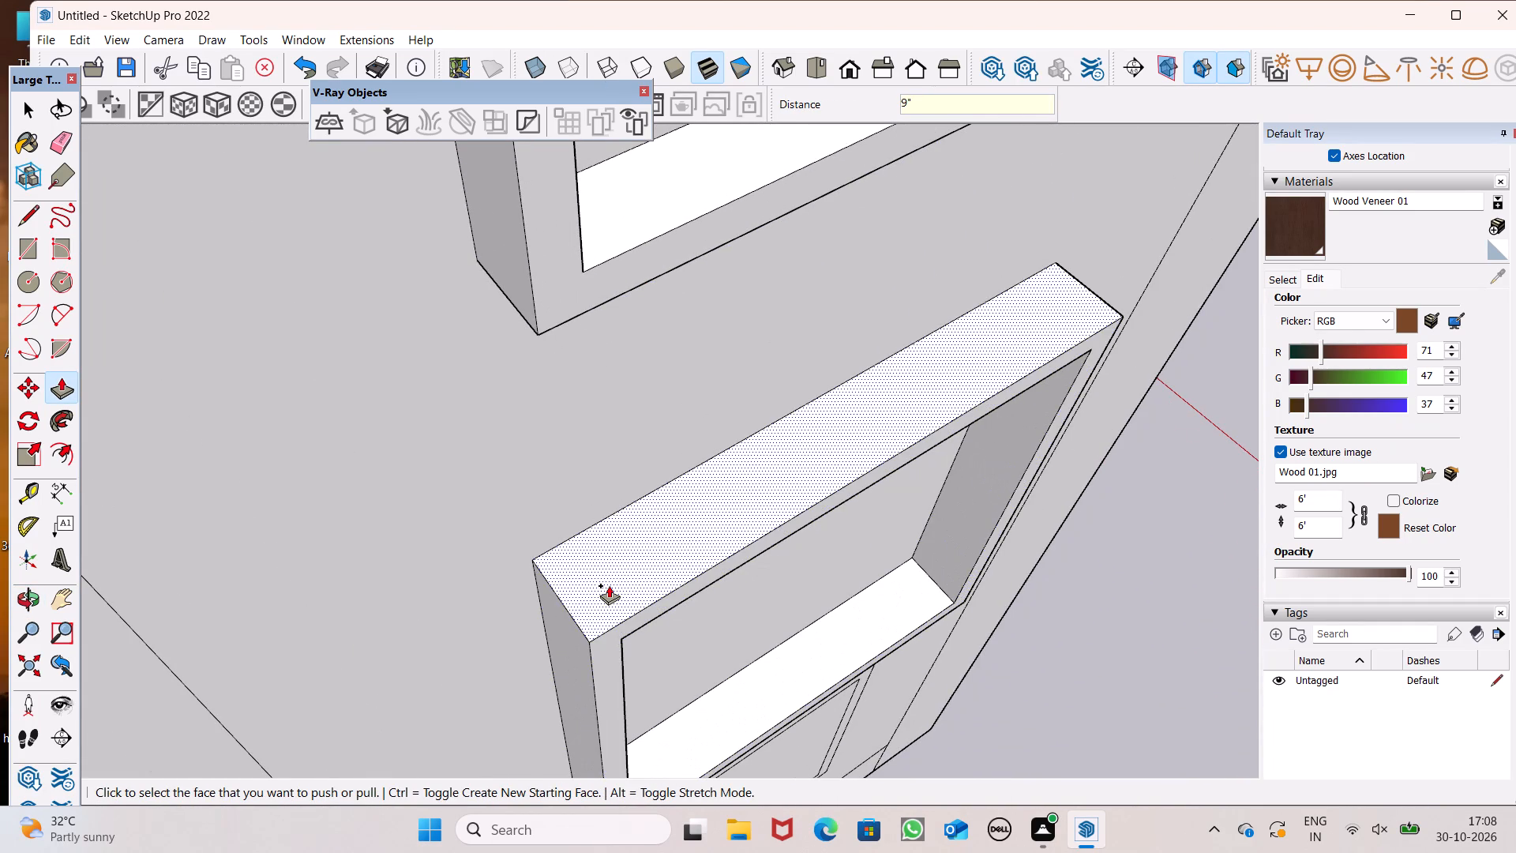
{"action": "key", "text": "Return"}
Extrude the bottom window's frame face 9" outward from the side wall.
{"action": "scroll", "coordinate": [745, 451], "scroll_direction": "down", "scroll_amount": 8}
{"action": "scroll", "coordinate": [606, 452], "scroll_direction": "down", "scroll_amount": 6}
{"action": "middle_click_drag", "start_coordinate": [646, 648], "coordinate": [642, 597]}
{"action": "scroll", "coordinate": [642, 606], "scroll_direction": "up", "scroll_amount": 17}
{"action": "left_click_drag", "start_coordinate": [629, 578], "coordinate": [647, 617]}
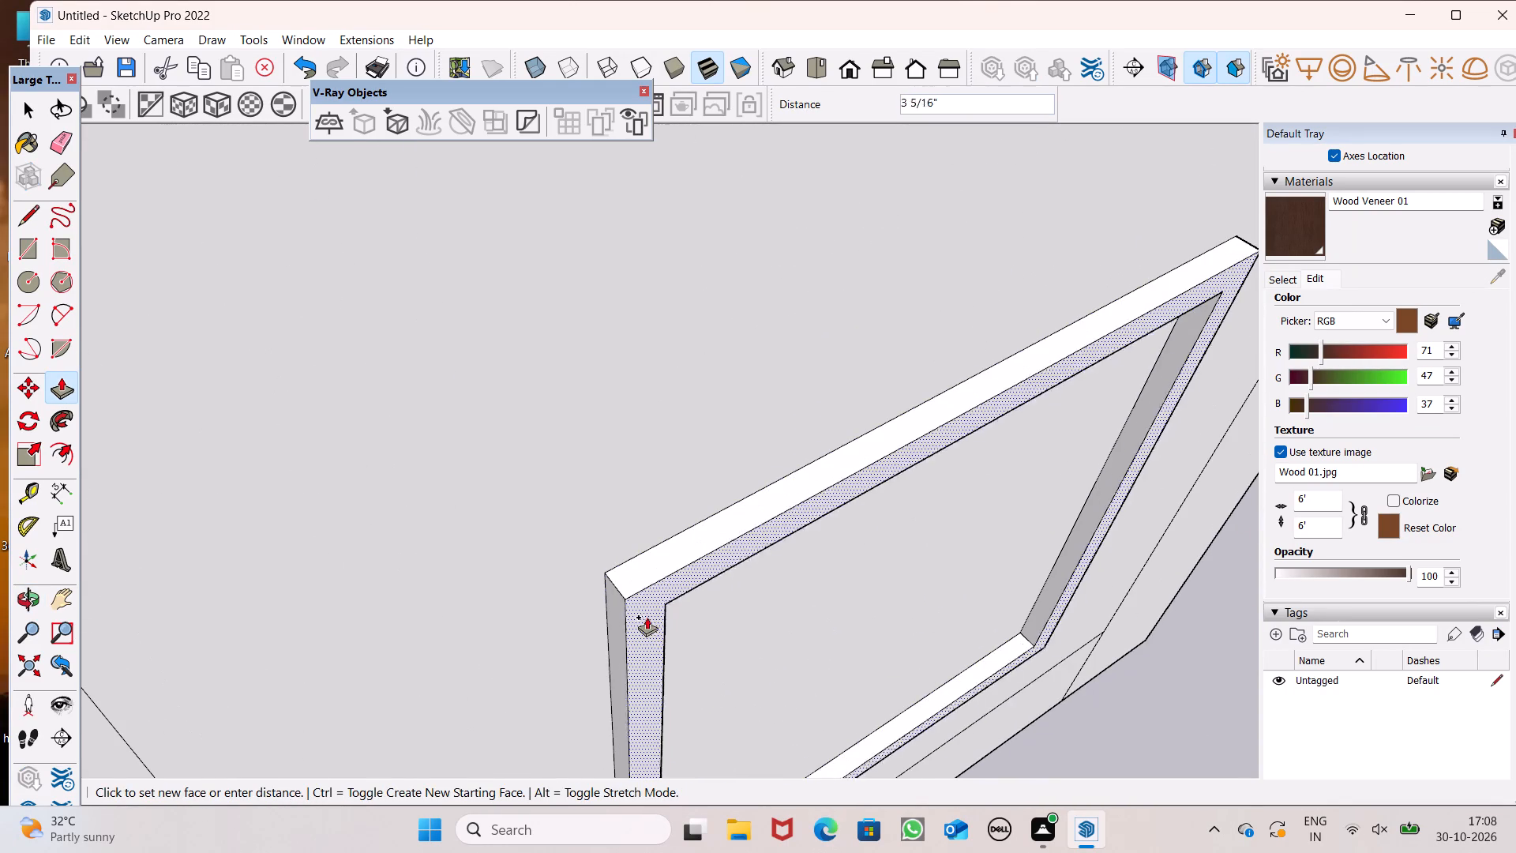
{"action": "left_click_drag", "start_coordinate": [647, 617], "coordinate": [664, 665]}
{"action": "type", "text": "9\""}
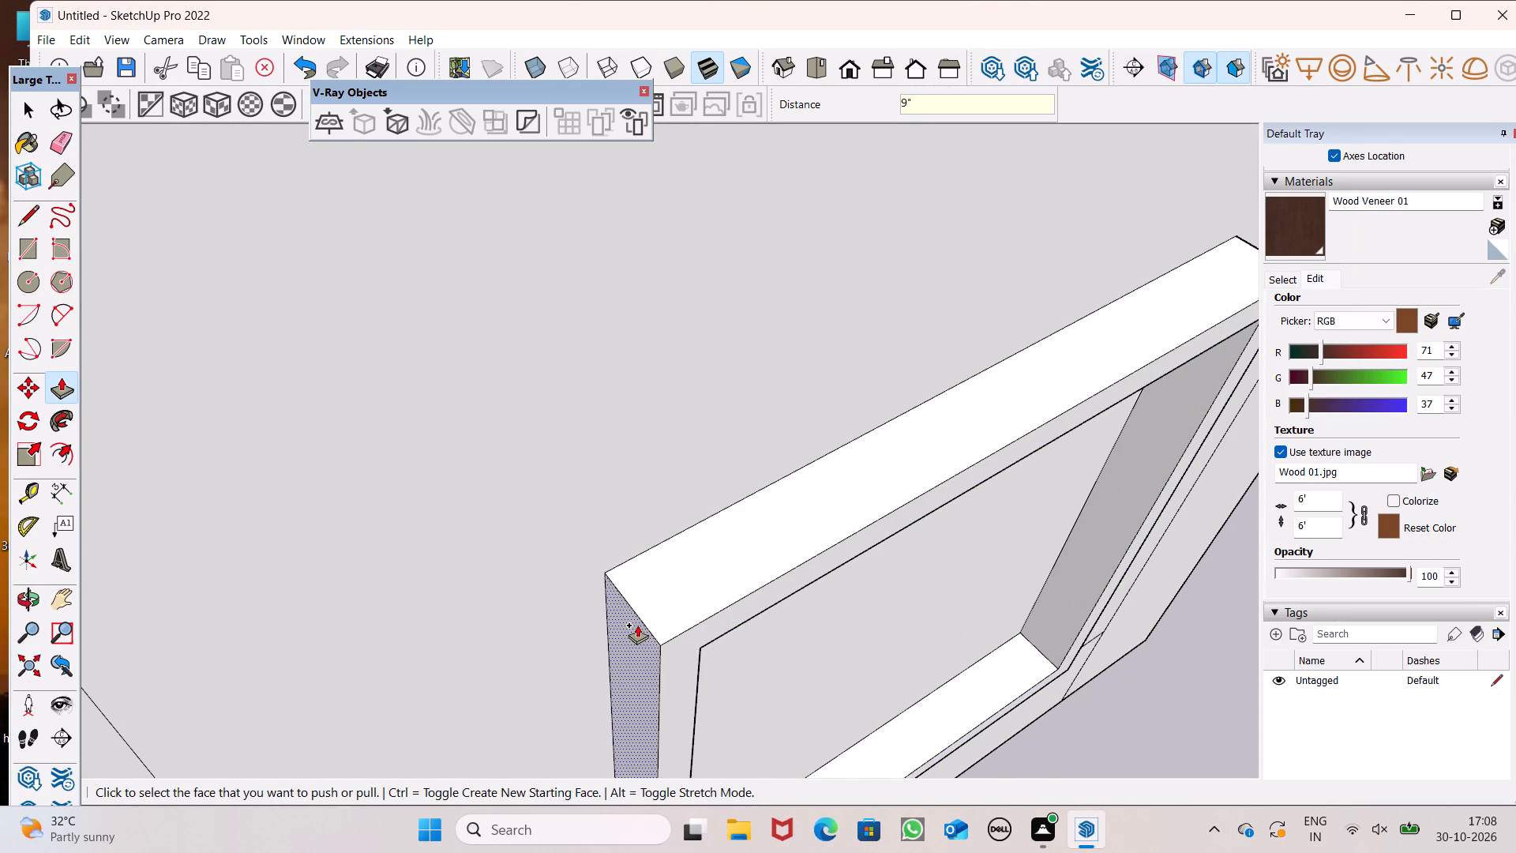
{"action": "key", "text": "Return"}
{"action": "key", "text": "space"}
Examine the four projecting window frames and the whole side wall from different angles.
{"action": "scroll", "coordinate": [677, 535], "scroll_direction": "down", "scroll_amount": 11}
{"action": "scroll", "coordinate": [736, 647], "scroll_direction": "down", "scroll_amount": 3}
{"action": "middle_click_drag", "start_coordinate": [737, 611], "coordinate": [546, 453]}
{"action": "scroll", "coordinate": [546, 453], "scroll_direction": "up", "scroll_amount": 1}
{"action": "scroll", "coordinate": [677, 507], "scroll_direction": "down", "scroll_amount": 5}
{"action": "middle_click_drag", "start_coordinate": [725, 530], "coordinate": [705, 498]}
{"action": "scroll", "coordinate": [801, 541], "scroll_direction": "down", "scroll_amount": 2}
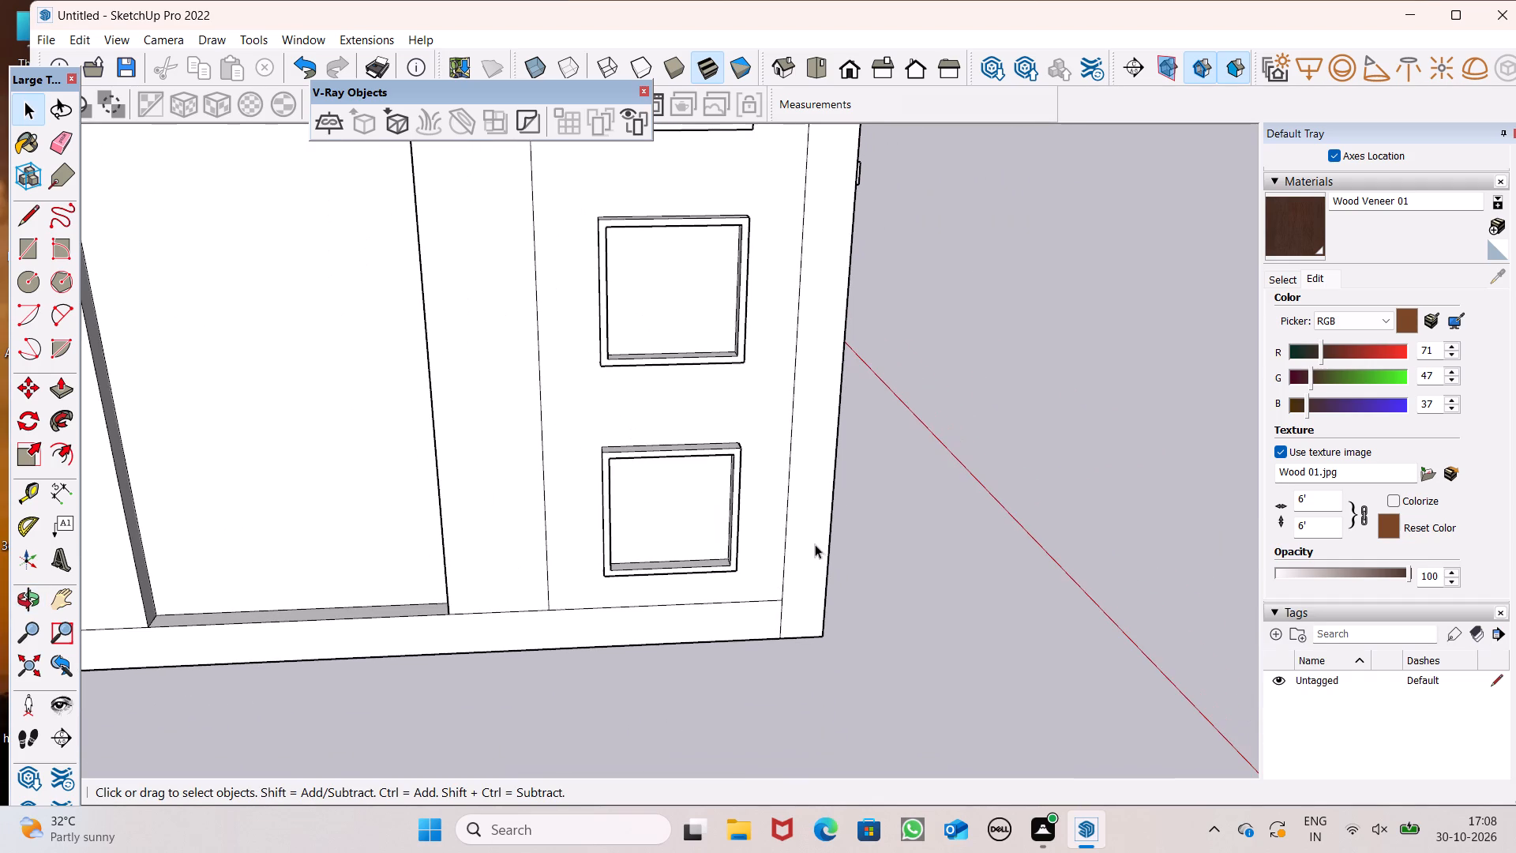
{"action": "scroll", "coordinate": [817, 544], "scroll_direction": "down", "scroll_amount": 9}
{"action": "middle_click_drag", "start_coordinate": [874, 593], "coordinate": [762, 603]}
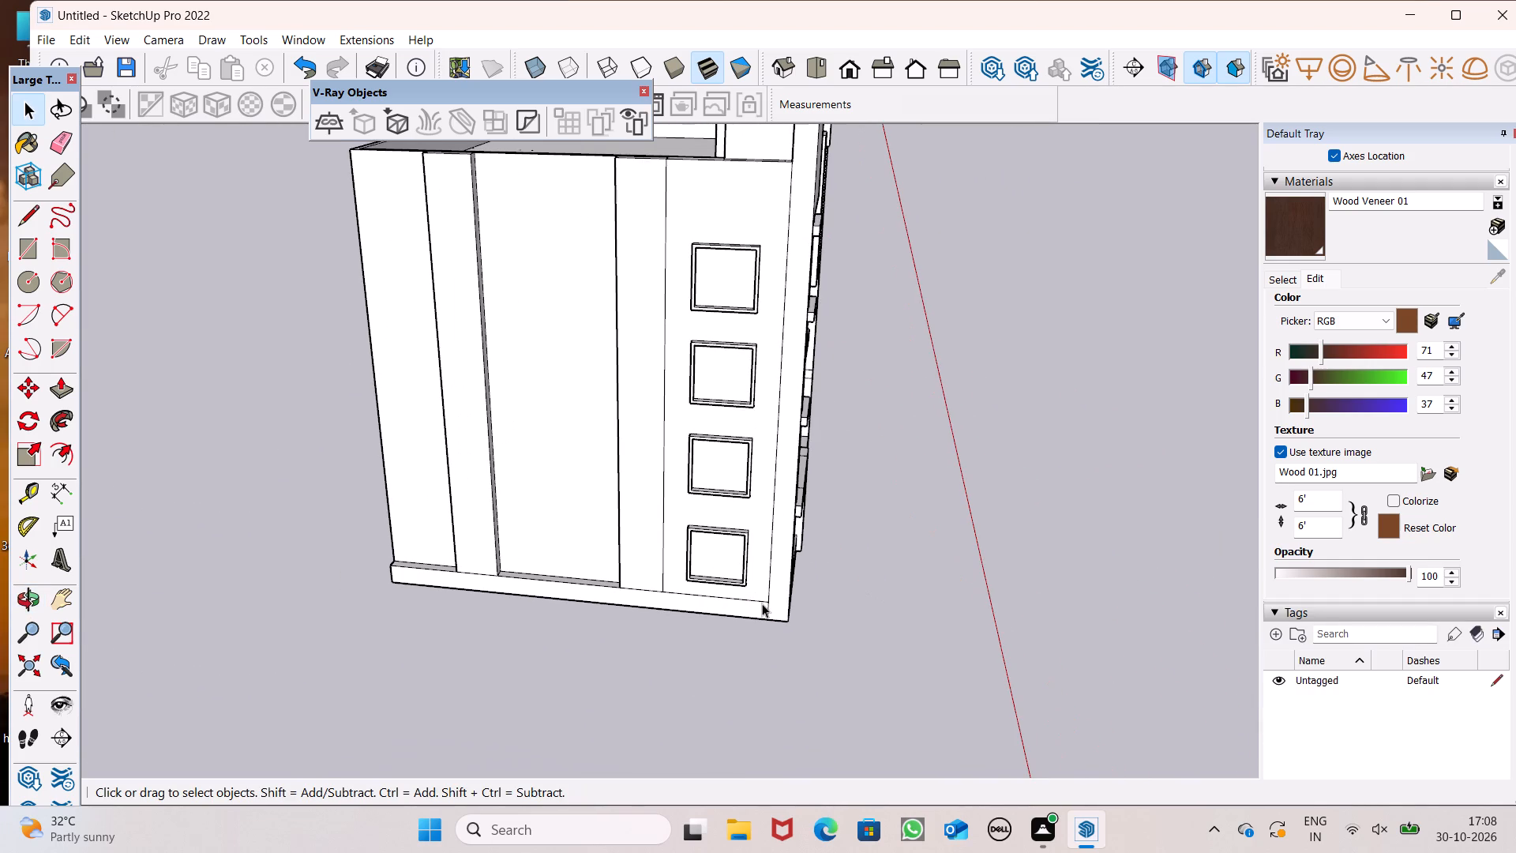
{"action": "scroll", "coordinate": [690, 411], "scroll_direction": "down", "scroll_amount": 2}
{"action": "middle_click_drag", "start_coordinate": [704, 409], "coordinate": [764, 378]}
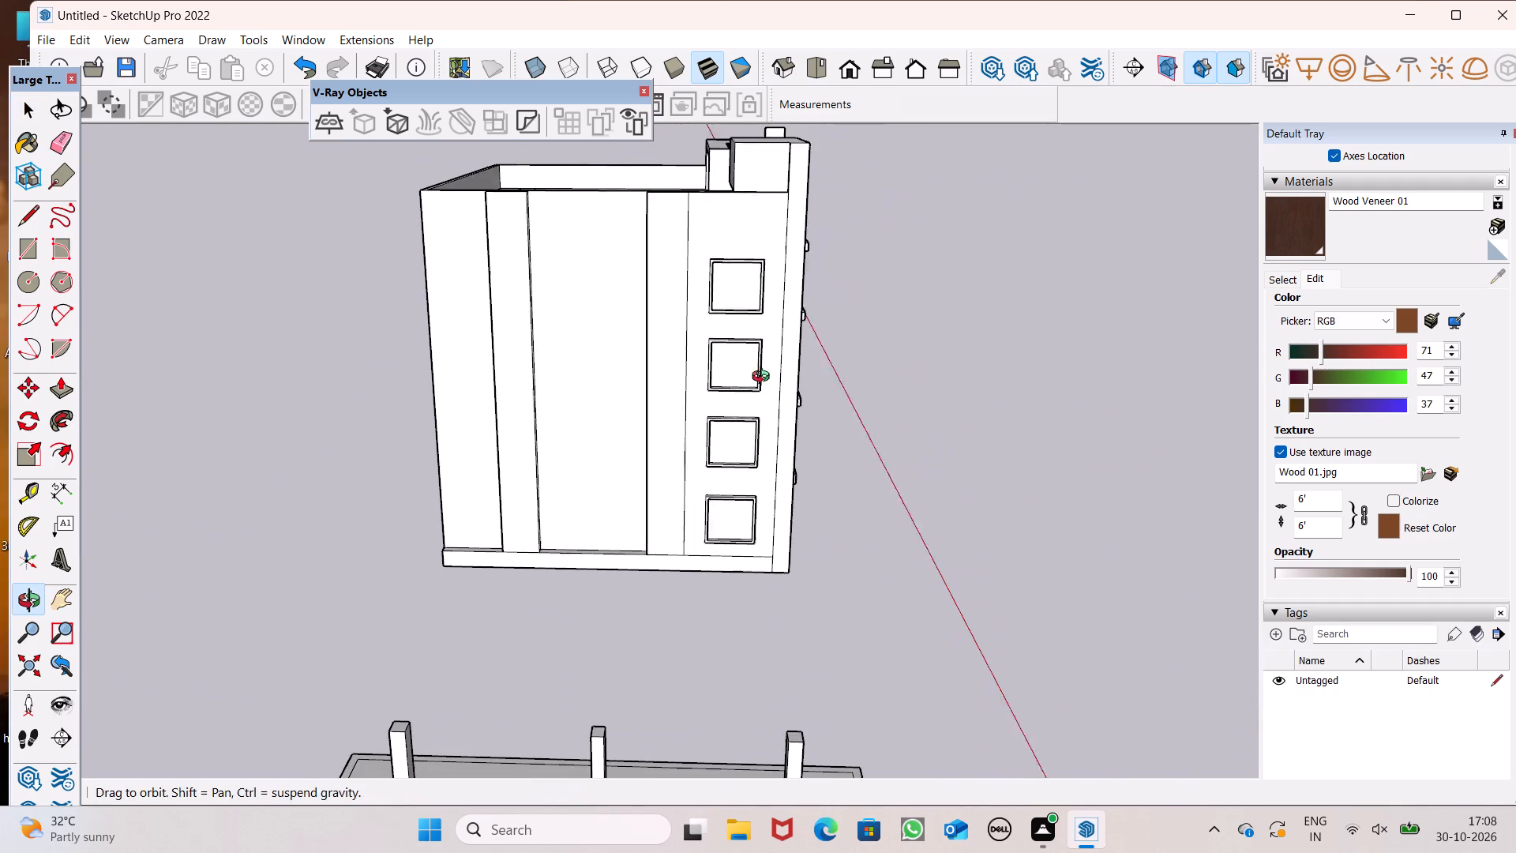
{"action": "middle_click_drag", "start_coordinate": [764, 378], "coordinate": [745, 369]}
Push the inner pane of the top side-wall window about 2' 2 3/8" inward, cutting the opening through the wall.
{"action": "left_click", "coordinate": [58, 393]}
{"action": "scroll", "coordinate": [955, 226], "scroll_direction": "up", "scroll_amount": 7}
{"action": "scroll", "coordinate": [749, 334], "scroll_direction": "up", "scroll_amount": 1}
{"action": "scroll", "coordinate": [749, 334], "scroll_direction": "down", "scroll_amount": 1}
{"action": "scroll", "coordinate": [747, 332], "scroll_direction": "up", "scroll_amount": 1}
{"action": "scroll", "coordinate": [732, 316], "scroll_direction": "down", "scroll_amount": 3}
{"action": "scroll", "coordinate": [733, 320], "scroll_direction": "up", "scroll_amount": 1}
{"action": "scroll", "coordinate": [732, 321], "scroll_direction": "down", "scroll_amount": 1}
{"action": "scroll", "coordinate": [732, 321], "scroll_direction": "up", "scroll_amount": 2}
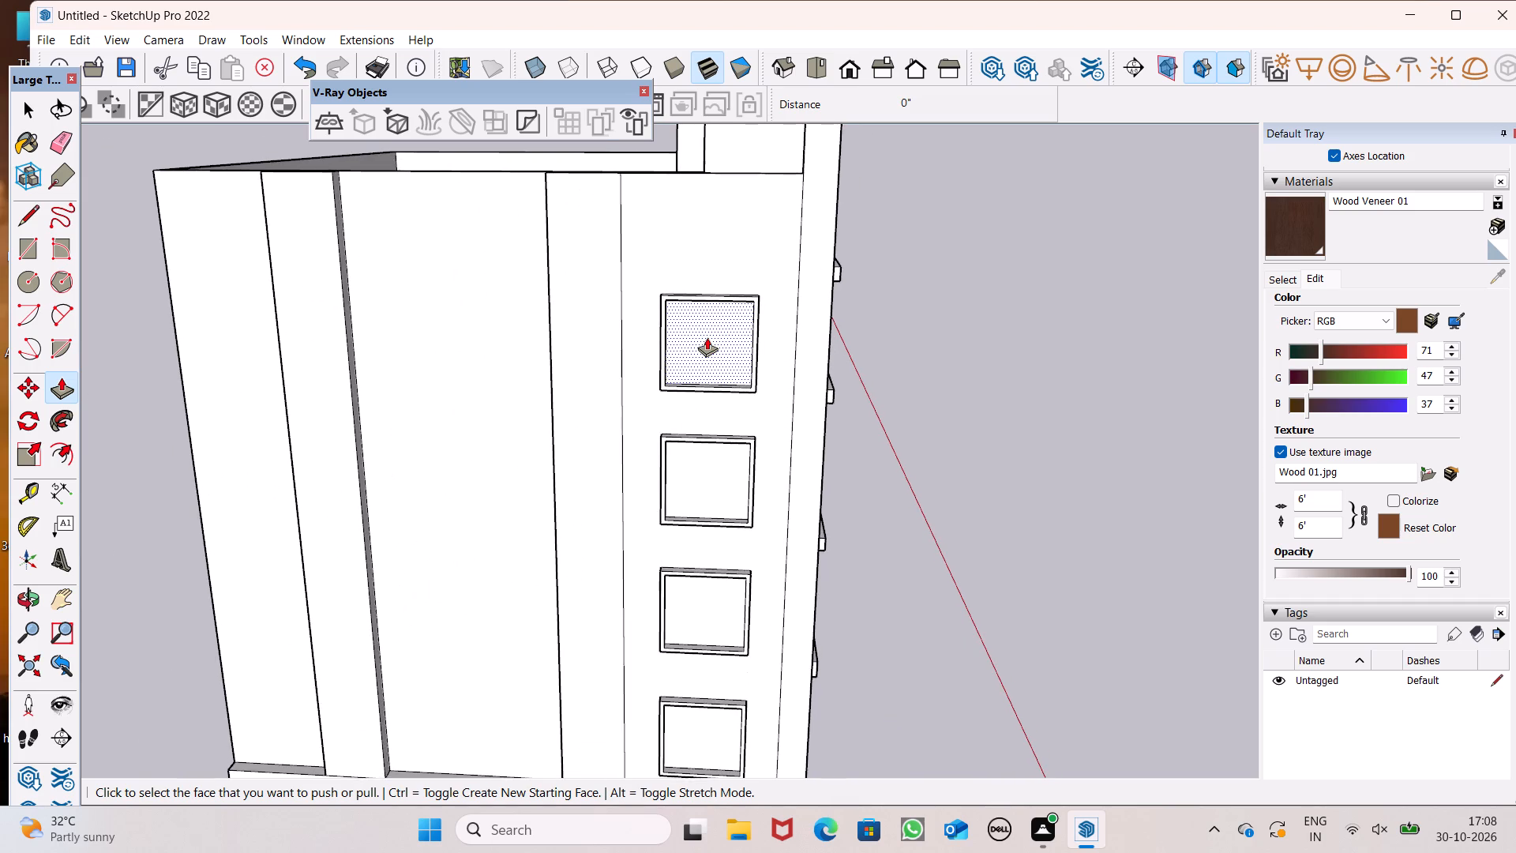
{"action": "scroll", "coordinate": [706, 337], "scroll_direction": "up", "scroll_amount": 3}
{"action": "left_click_drag", "start_coordinate": [659, 396], "coordinate": [685, 385]}
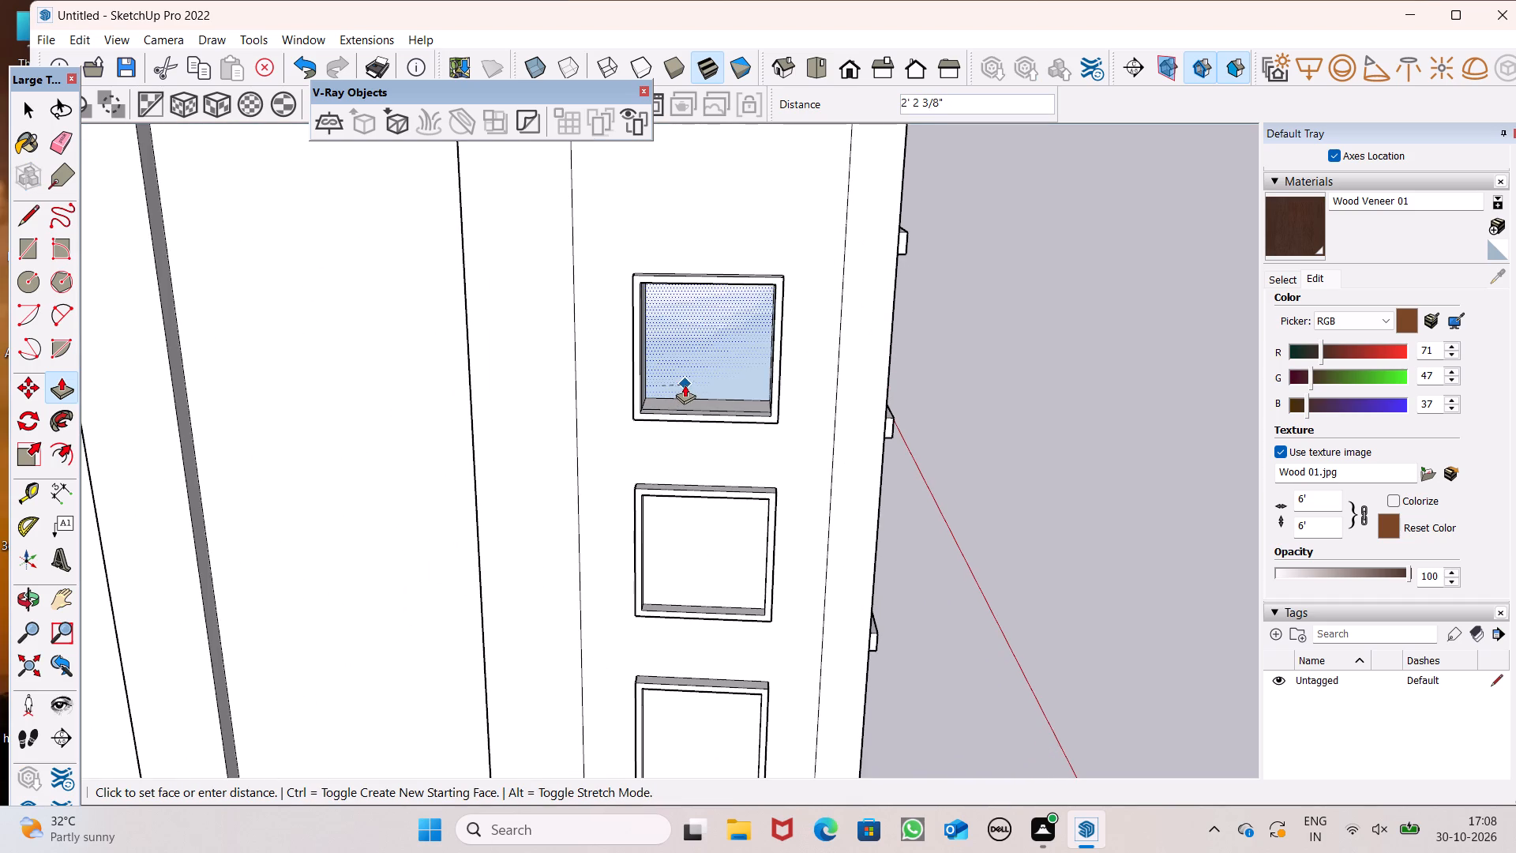
{"action": "left_click_drag", "start_coordinate": [685, 385], "coordinate": [688, 384]}
Push the inner pane of the second window from the top about 2' 2 3/8" inward through the side wall.
{"action": "scroll", "coordinate": [663, 302], "scroll_direction": "down", "scroll_amount": 5}
{"action": "middle_click_drag", "start_coordinate": [730, 449], "coordinate": [722, 326]}
{"action": "scroll", "coordinate": [702, 351], "scroll_direction": "up", "scroll_amount": 7}
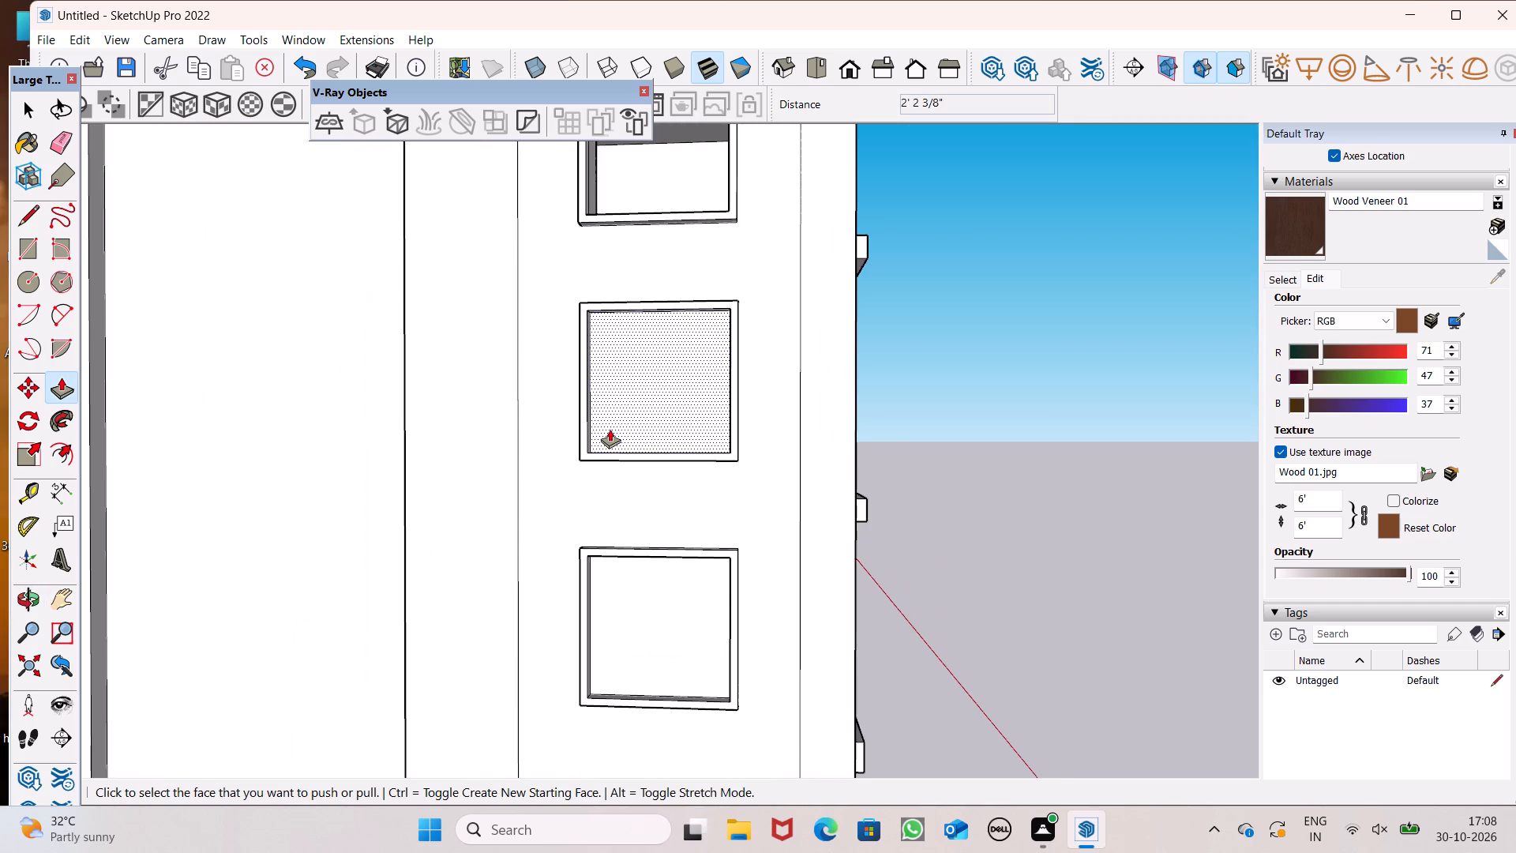
{"action": "left_click_drag", "start_coordinate": [610, 429], "coordinate": [682, 380]}
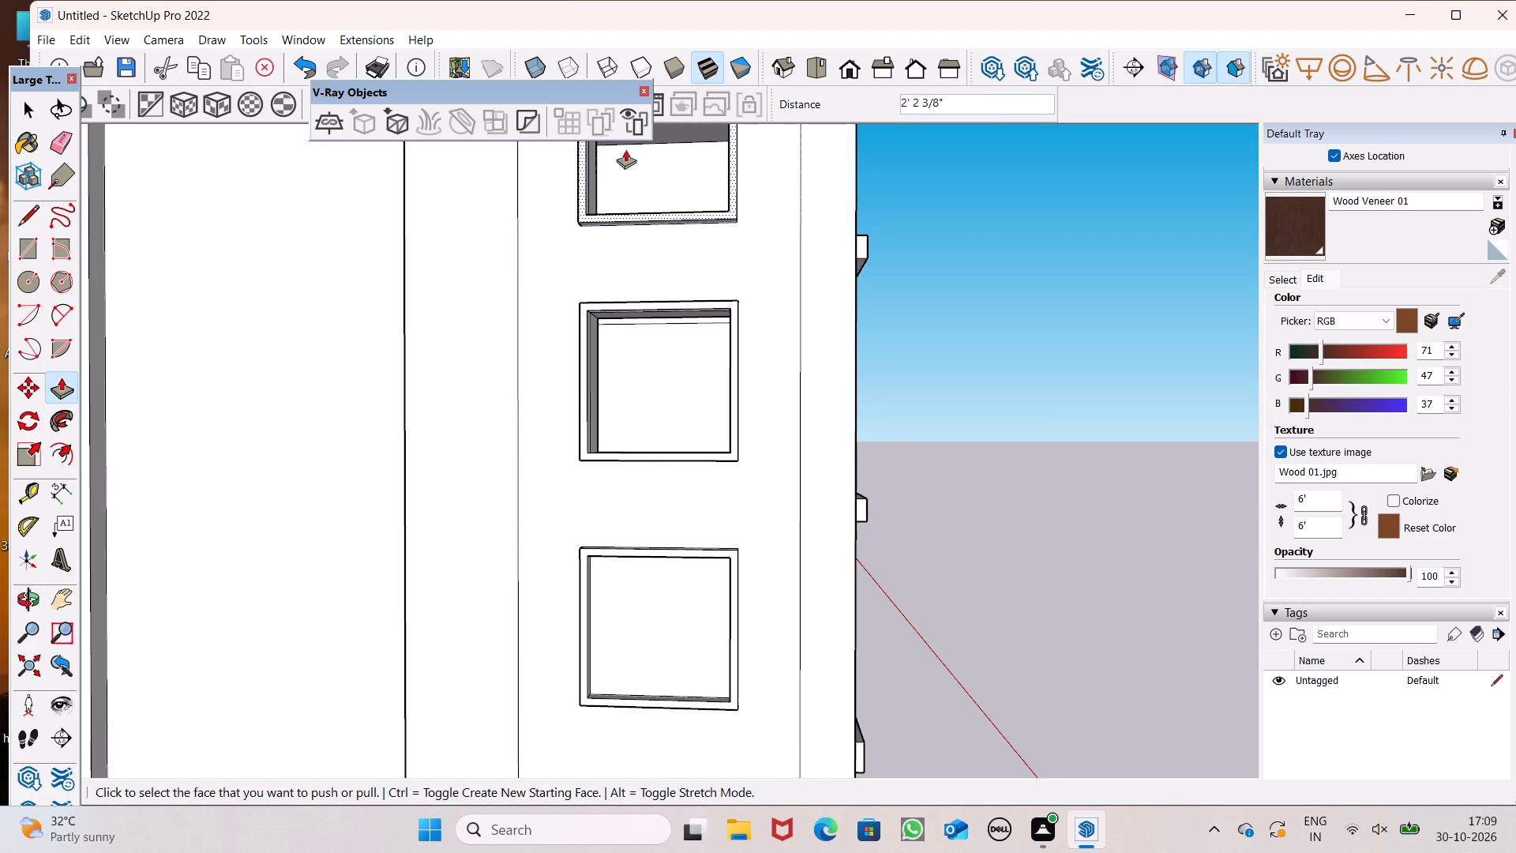
Push the inner pane of the third window from the top about 2' 2 3/8" inward through the side wall.
{"action": "scroll", "coordinate": [592, 485], "scroll_direction": "down", "scroll_amount": 4}
{"action": "middle_click_drag", "start_coordinate": [610, 654], "coordinate": [633, 779]}
{"action": "scroll", "coordinate": [629, 779], "scroll_direction": "up", "scroll_amount": 3}
{"action": "scroll", "coordinate": [573, 492], "scroll_direction": "down", "scroll_amount": 4}
{"action": "scroll", "coordinate": [689, 701], "scroll_direction": "up", "scroll_amount": 3}
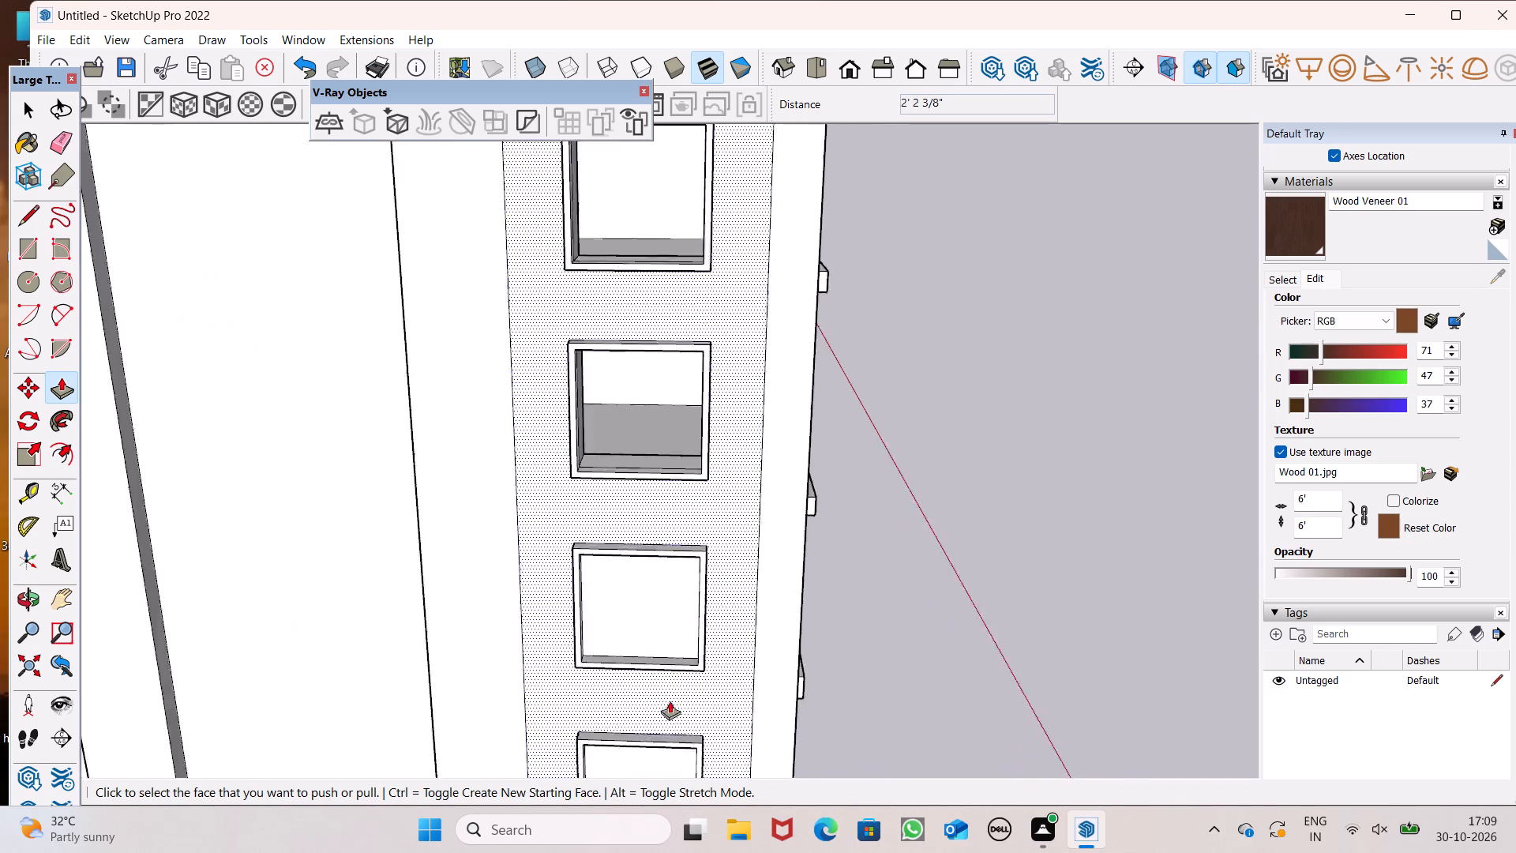
{"action": "scroll", "coordinate": [670, 701], "scroll_direction": "up", "scroll_amount": 3}
{"action": "left_click_drag", "start_coordinate": [567, 622], "coordinate": [621, 592]}
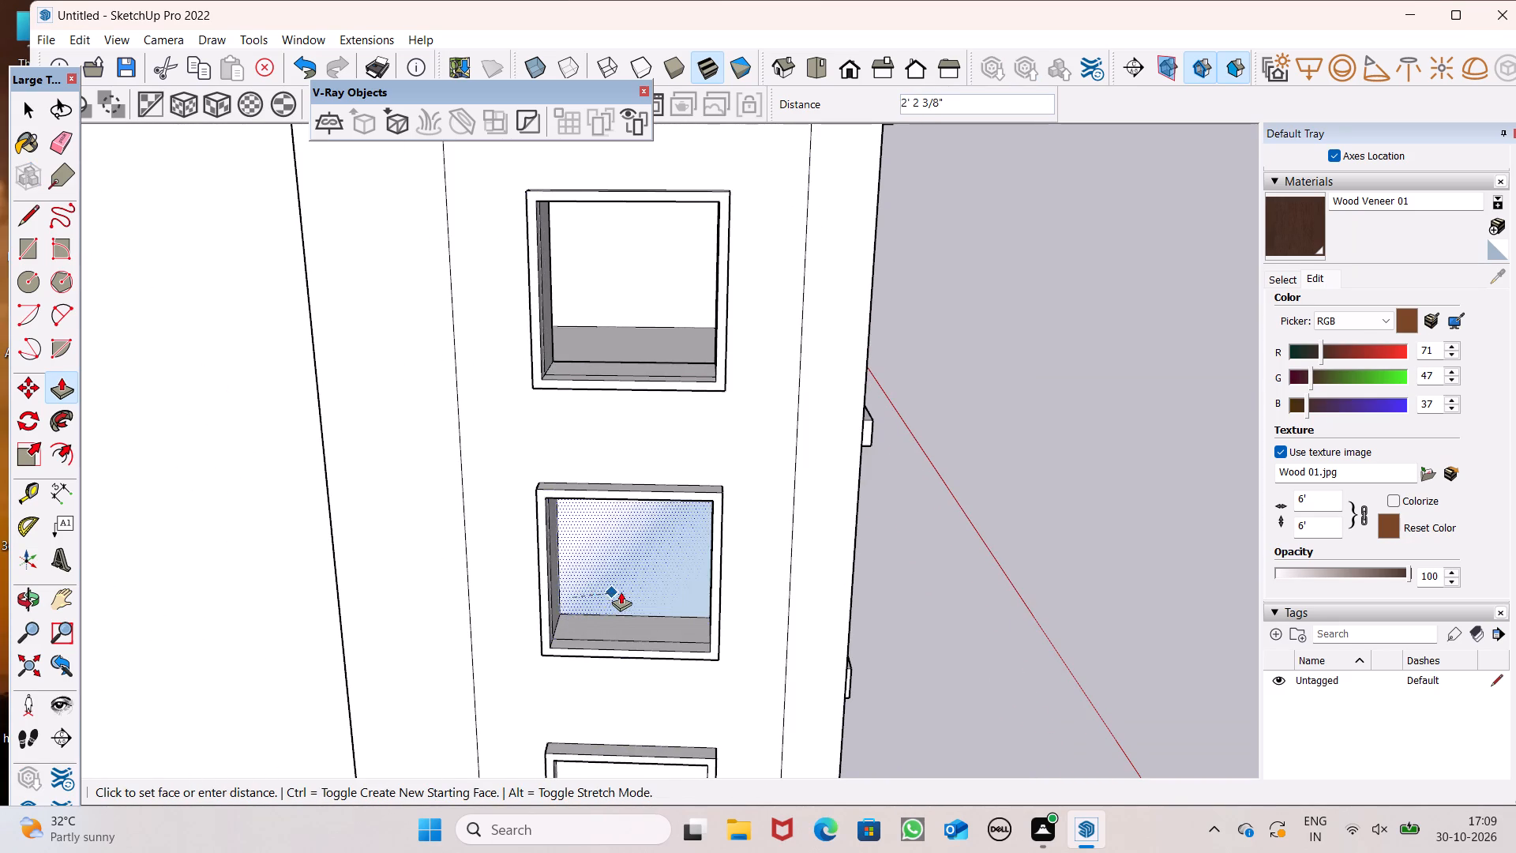
{"action": "left_click_drag", "start_coordinate": [621, 592], "coordinate": [622, 577]}
Push the bottom window's inner pane about 2' 2 3/8" inward through the side wall.
{"action": "scroll", "coordinate": [624, 529], "scroll_direction": "down", "scroll_amount": 7}
{"action": "middle_click_drag", "start_coordinate": [638, 681], "coordinate": [632, 635]}
{"action": "scroll", "coordinate": [627, 644], "scroll_direction": "up", "scroll_amount": 12}
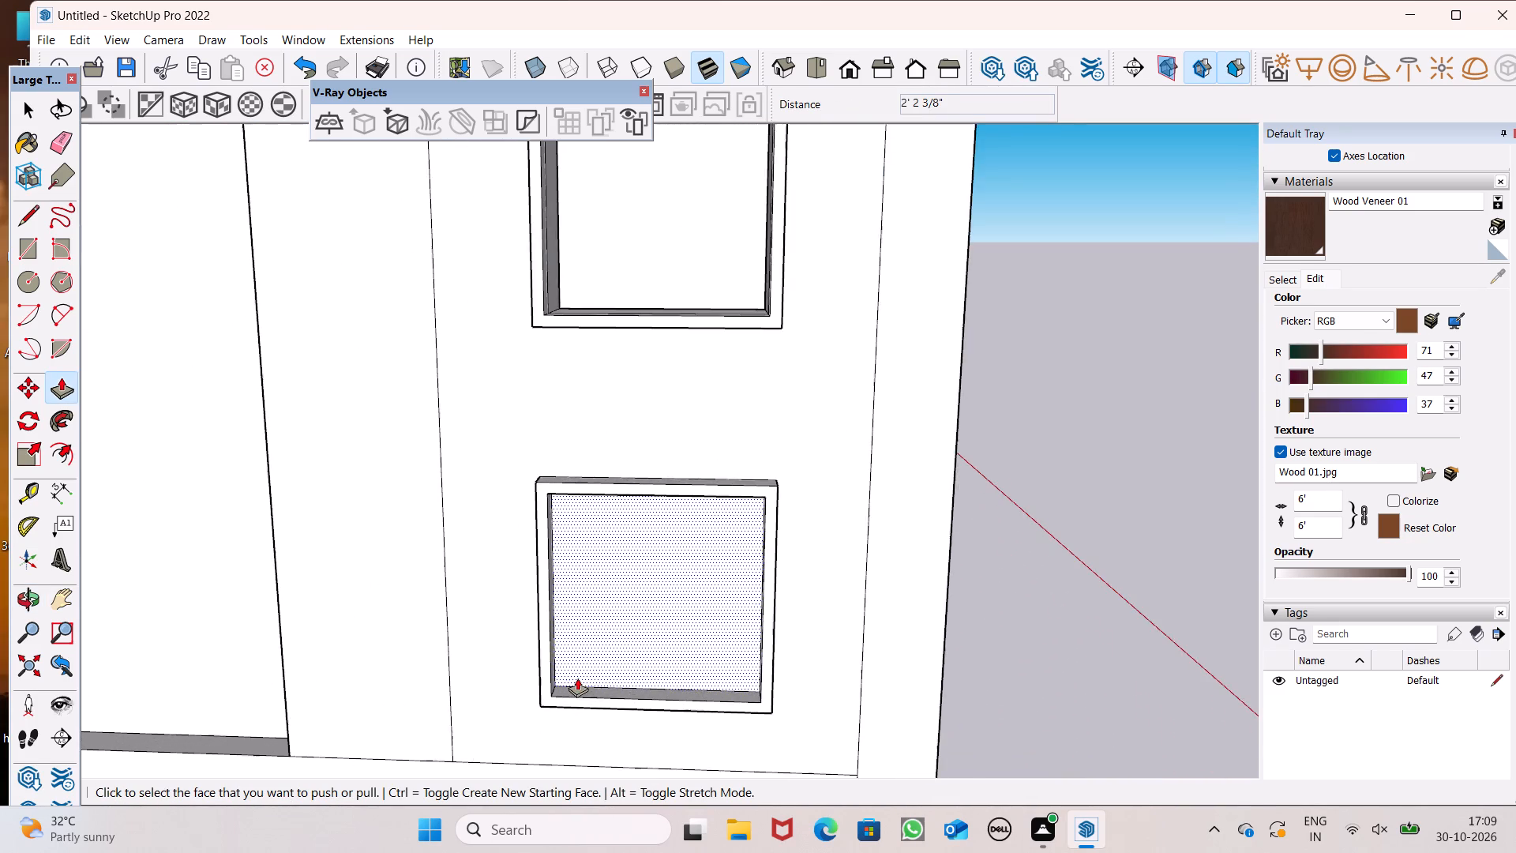
{"action": "left_click_drag", "start_coordinate": [576, 677], "coordinate": [667, 599]}
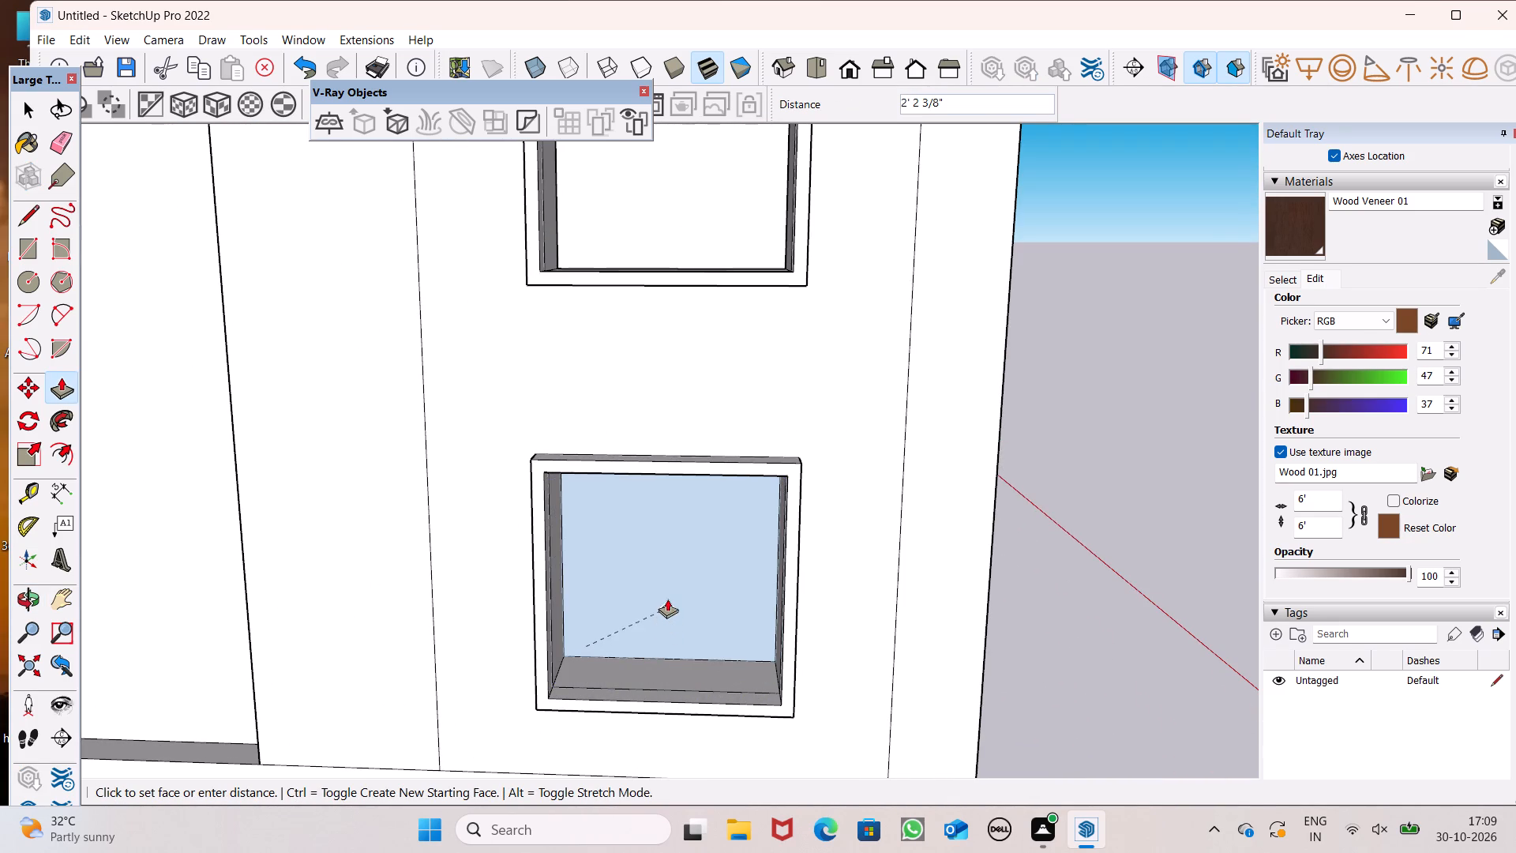
{"action": "left_click_drag", "start_coordinate": [667, 599], "coordinate": [687, 520]}
{"action": "scroll", "coordinate": [674, 611], "scroll_direction": "down", "scroll_amount": 5}
{"action": "key", "text": "space"}
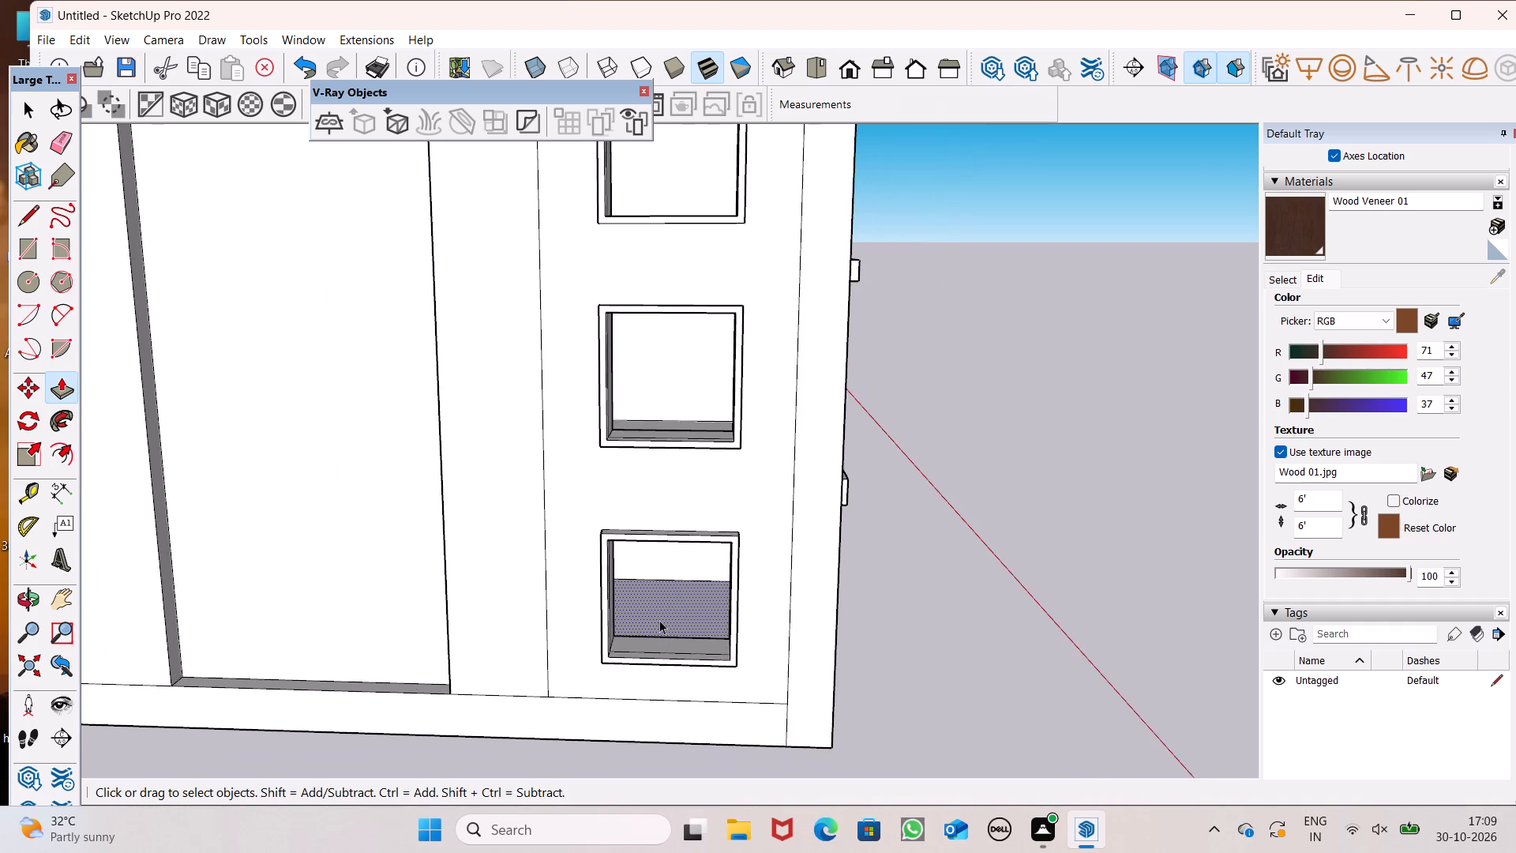
Examine the four cut window openings and the whole side wall from different angles.
{"action": "scroll", "coordinate": [659, 620], "scroll_direction": "down", "scroll_amount": 4}
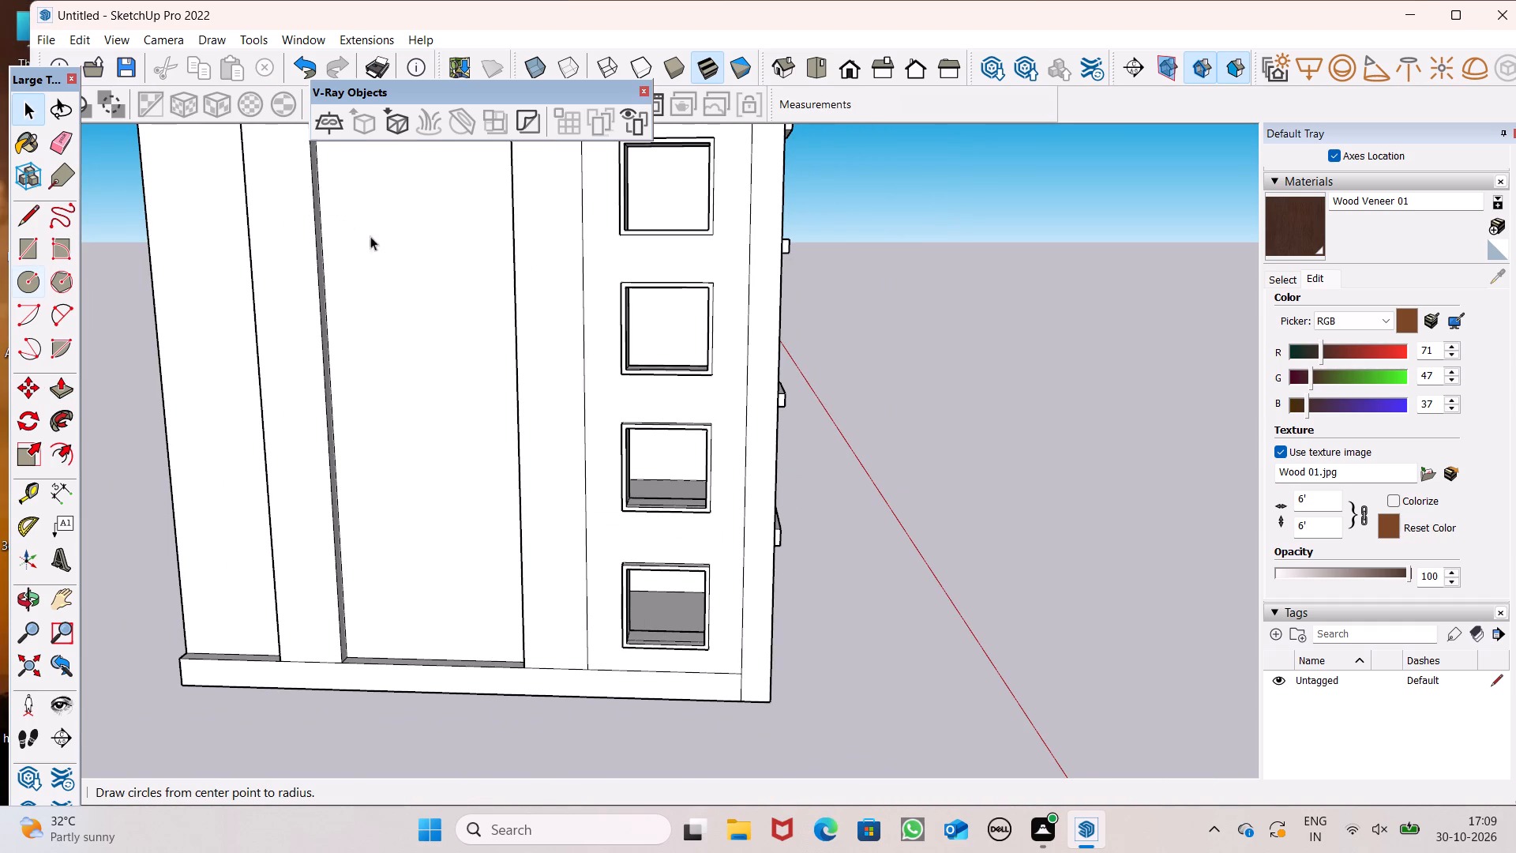
{"action": "scroll", "coordinate": [260, 340], "scroll_direction": "down", "scroll_amount": 4}
{"action": "middle_click_drag", "start_coordinate": [370, 414], "coordinate": [362, 487]}
{"action": "scroll", "coordinate": [475, 361], "scroll_direction": "down", "scroll_amount": 4}
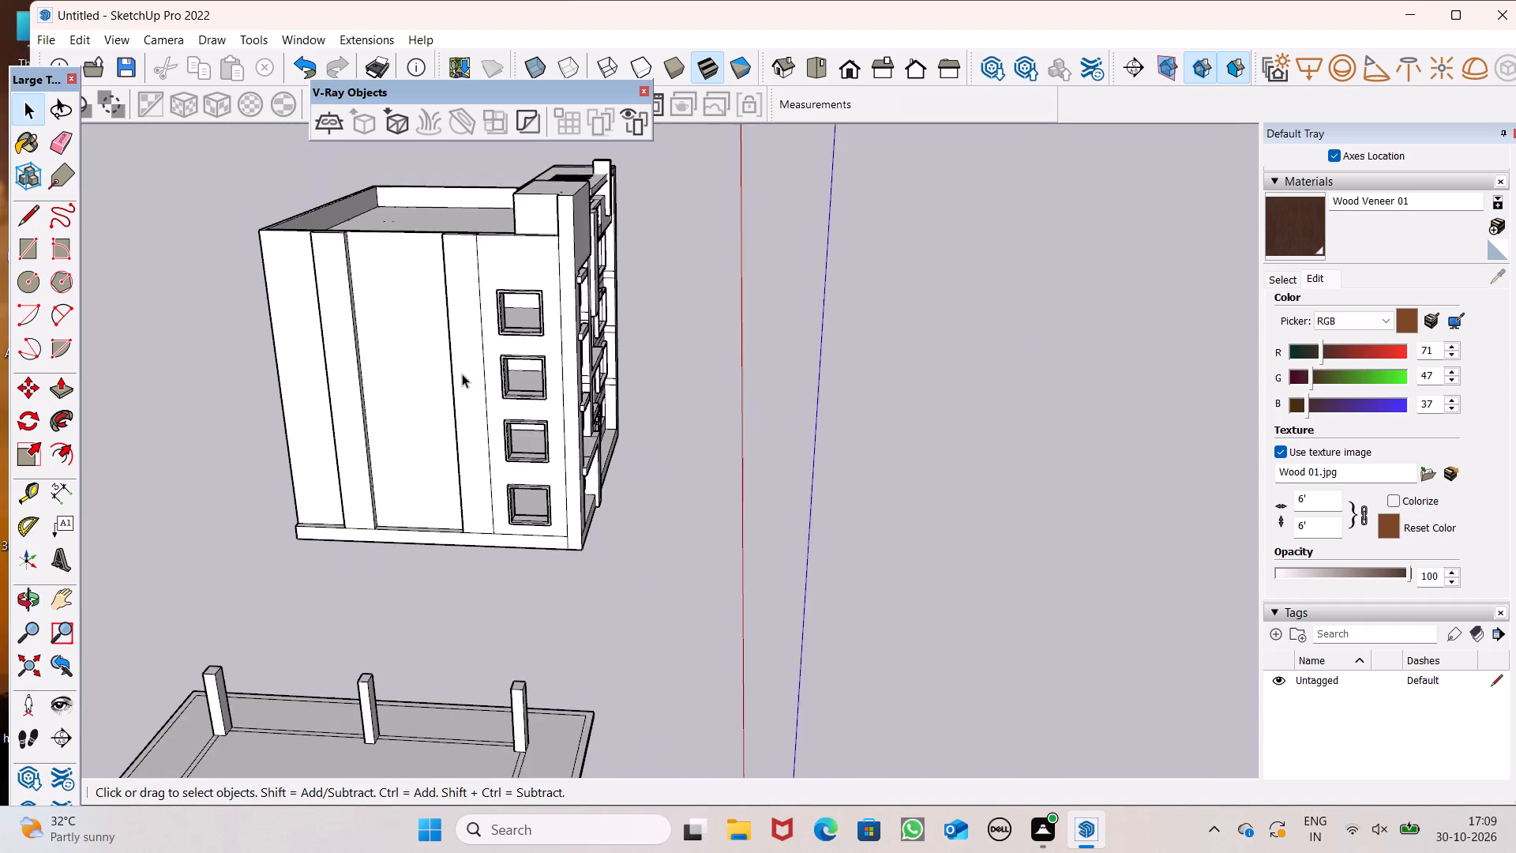
{"action": "middle_click_drag", "start_coordinate": [460, 375], "coordinate": [505, 283]}
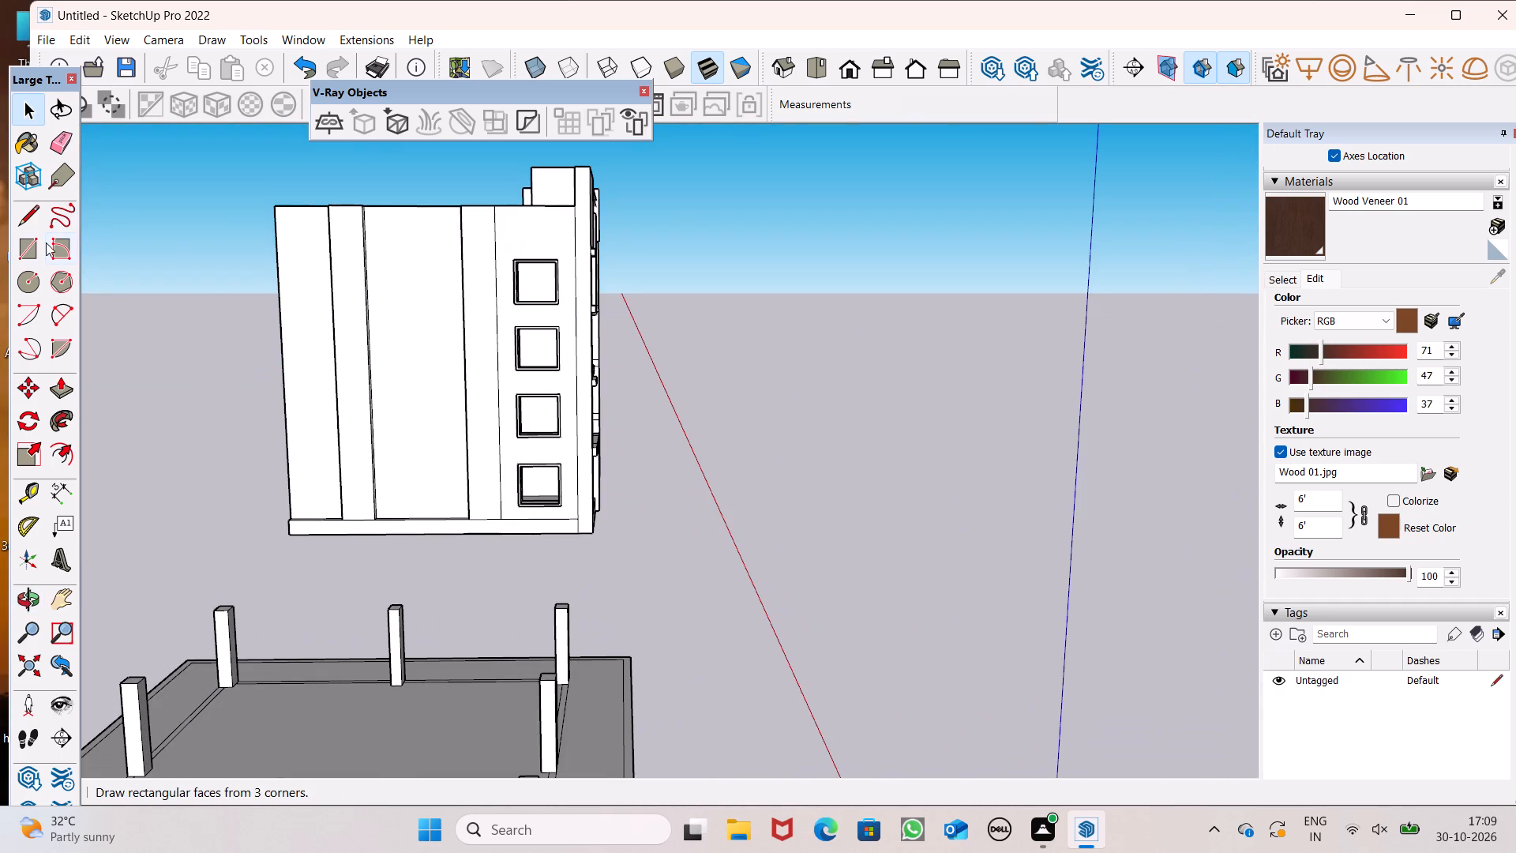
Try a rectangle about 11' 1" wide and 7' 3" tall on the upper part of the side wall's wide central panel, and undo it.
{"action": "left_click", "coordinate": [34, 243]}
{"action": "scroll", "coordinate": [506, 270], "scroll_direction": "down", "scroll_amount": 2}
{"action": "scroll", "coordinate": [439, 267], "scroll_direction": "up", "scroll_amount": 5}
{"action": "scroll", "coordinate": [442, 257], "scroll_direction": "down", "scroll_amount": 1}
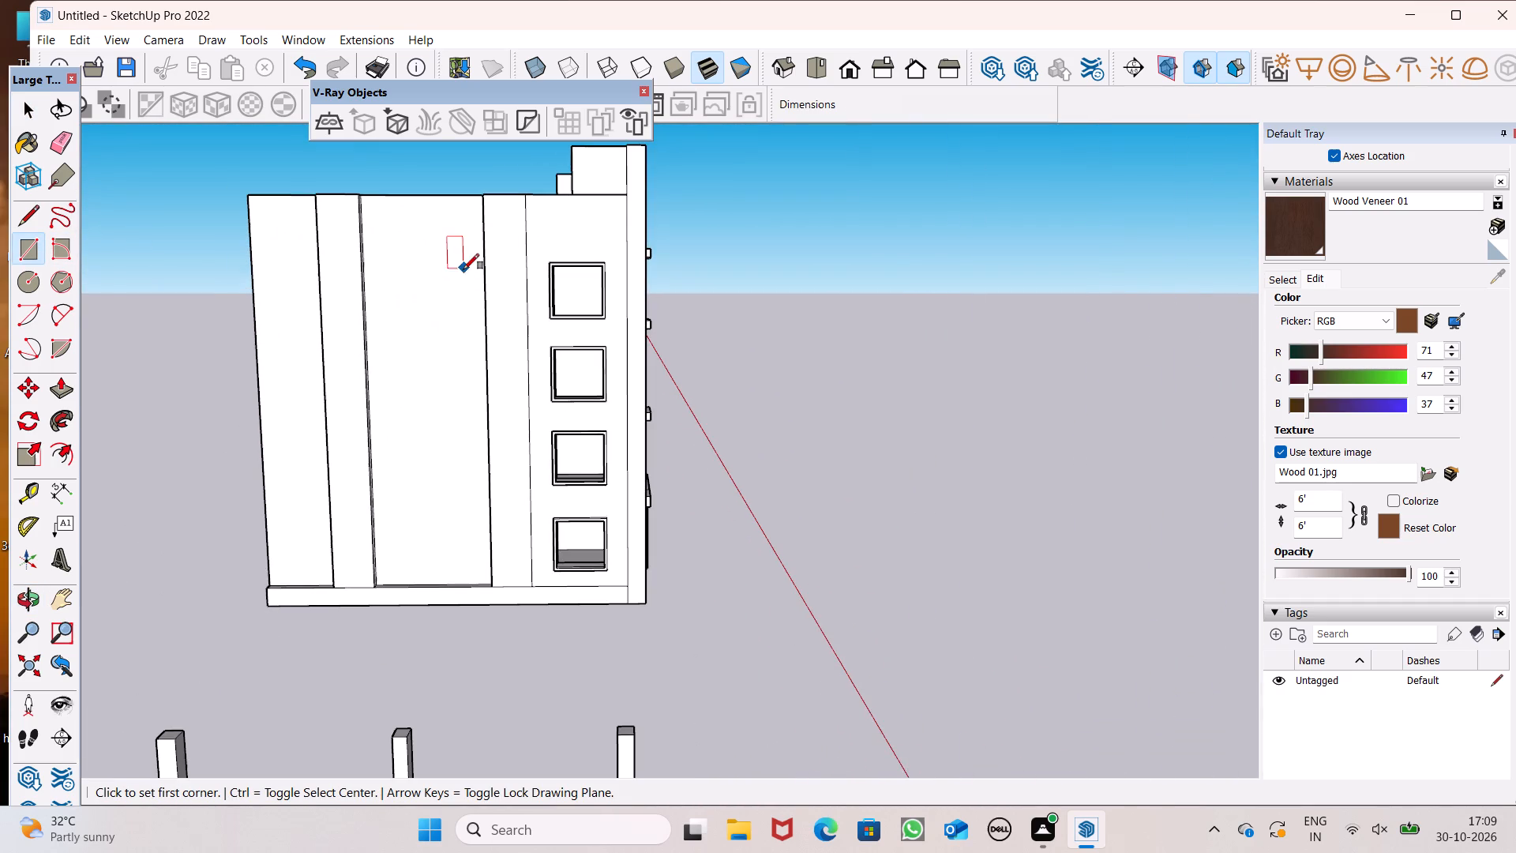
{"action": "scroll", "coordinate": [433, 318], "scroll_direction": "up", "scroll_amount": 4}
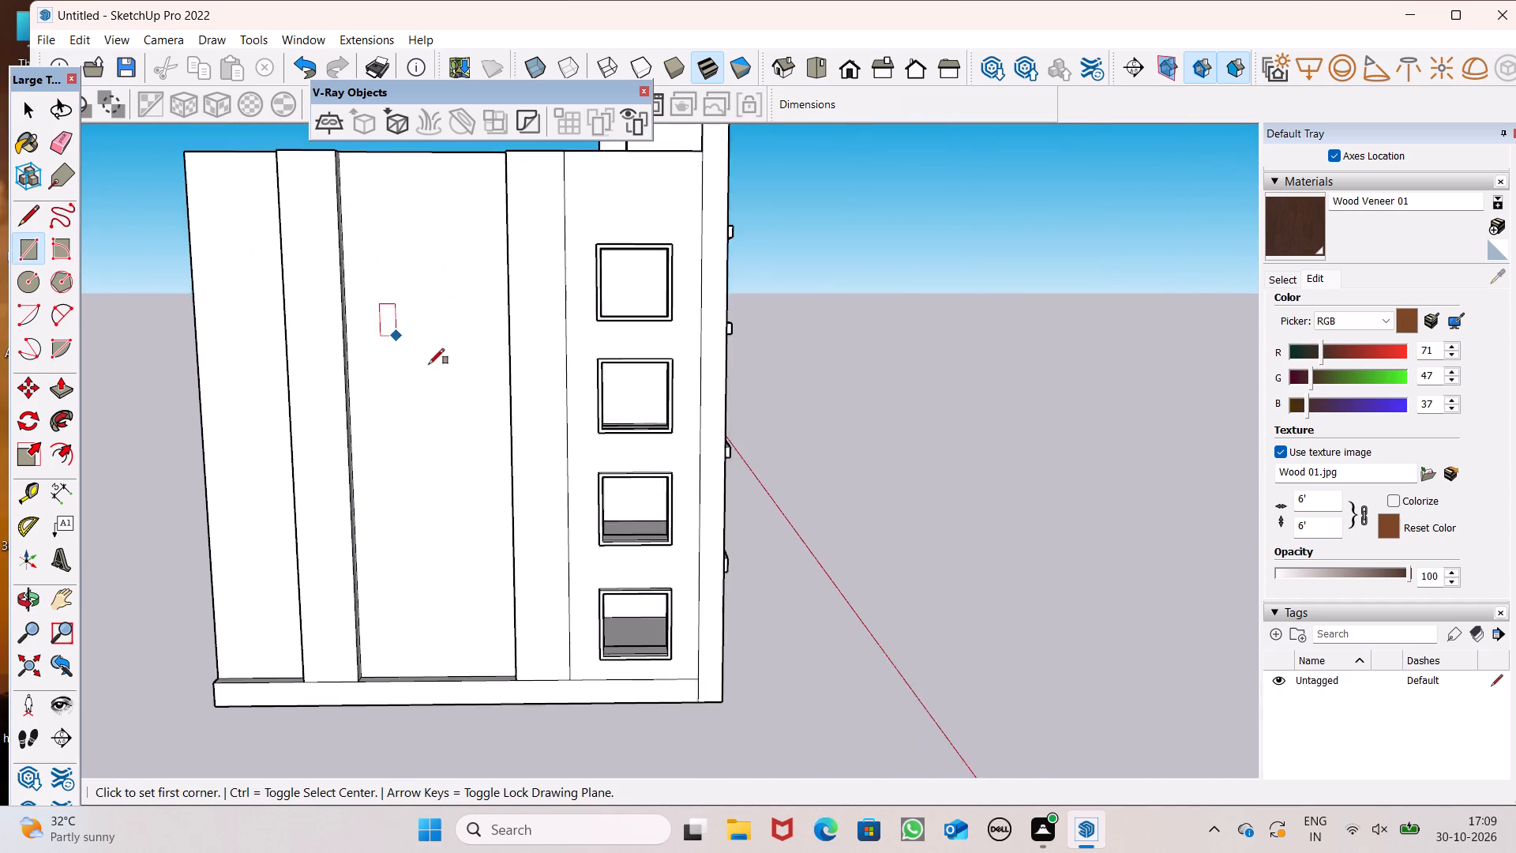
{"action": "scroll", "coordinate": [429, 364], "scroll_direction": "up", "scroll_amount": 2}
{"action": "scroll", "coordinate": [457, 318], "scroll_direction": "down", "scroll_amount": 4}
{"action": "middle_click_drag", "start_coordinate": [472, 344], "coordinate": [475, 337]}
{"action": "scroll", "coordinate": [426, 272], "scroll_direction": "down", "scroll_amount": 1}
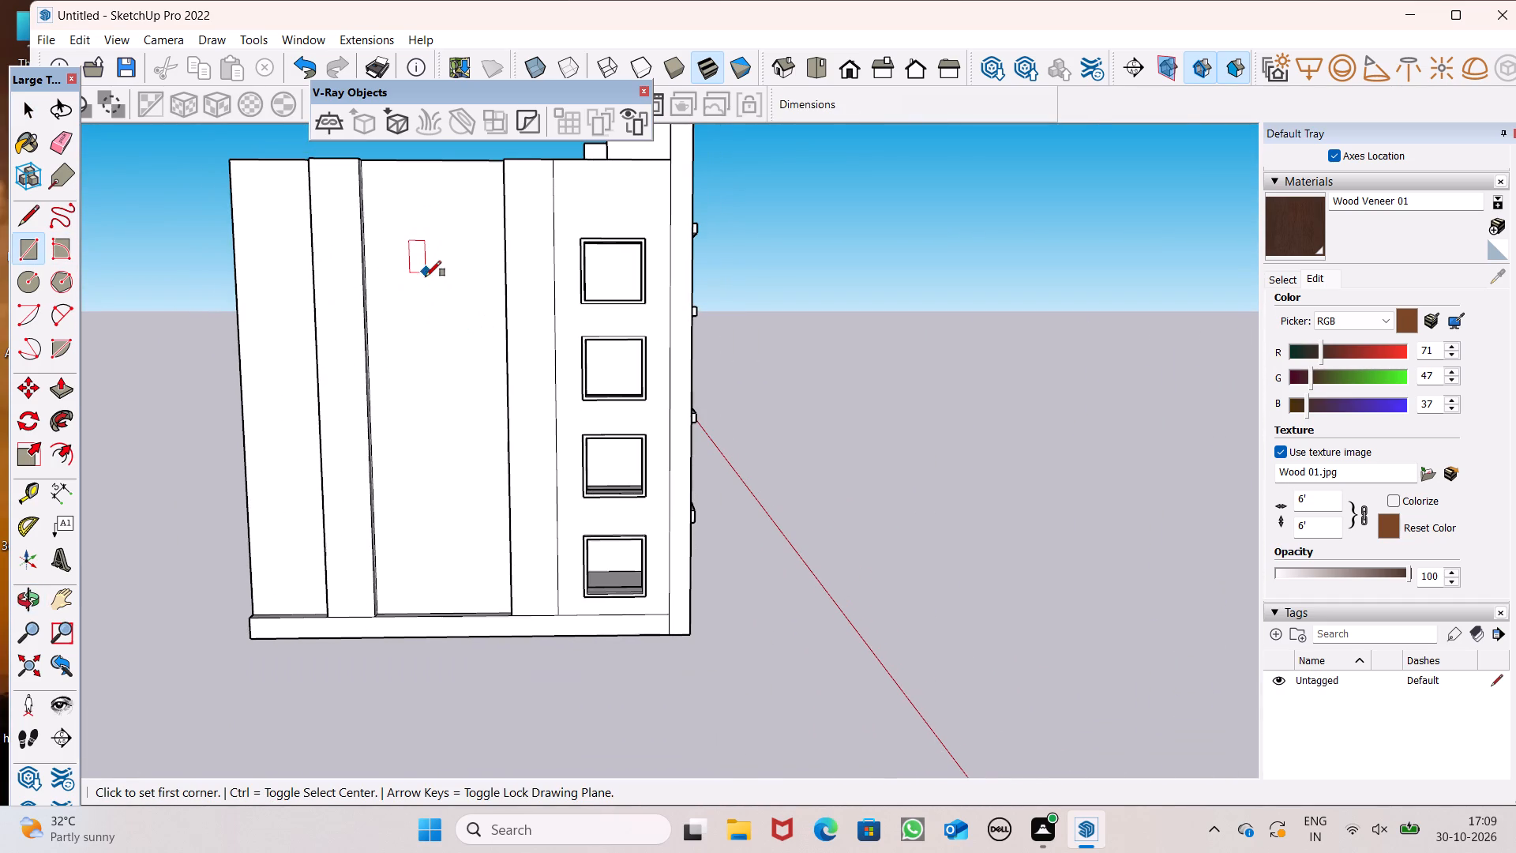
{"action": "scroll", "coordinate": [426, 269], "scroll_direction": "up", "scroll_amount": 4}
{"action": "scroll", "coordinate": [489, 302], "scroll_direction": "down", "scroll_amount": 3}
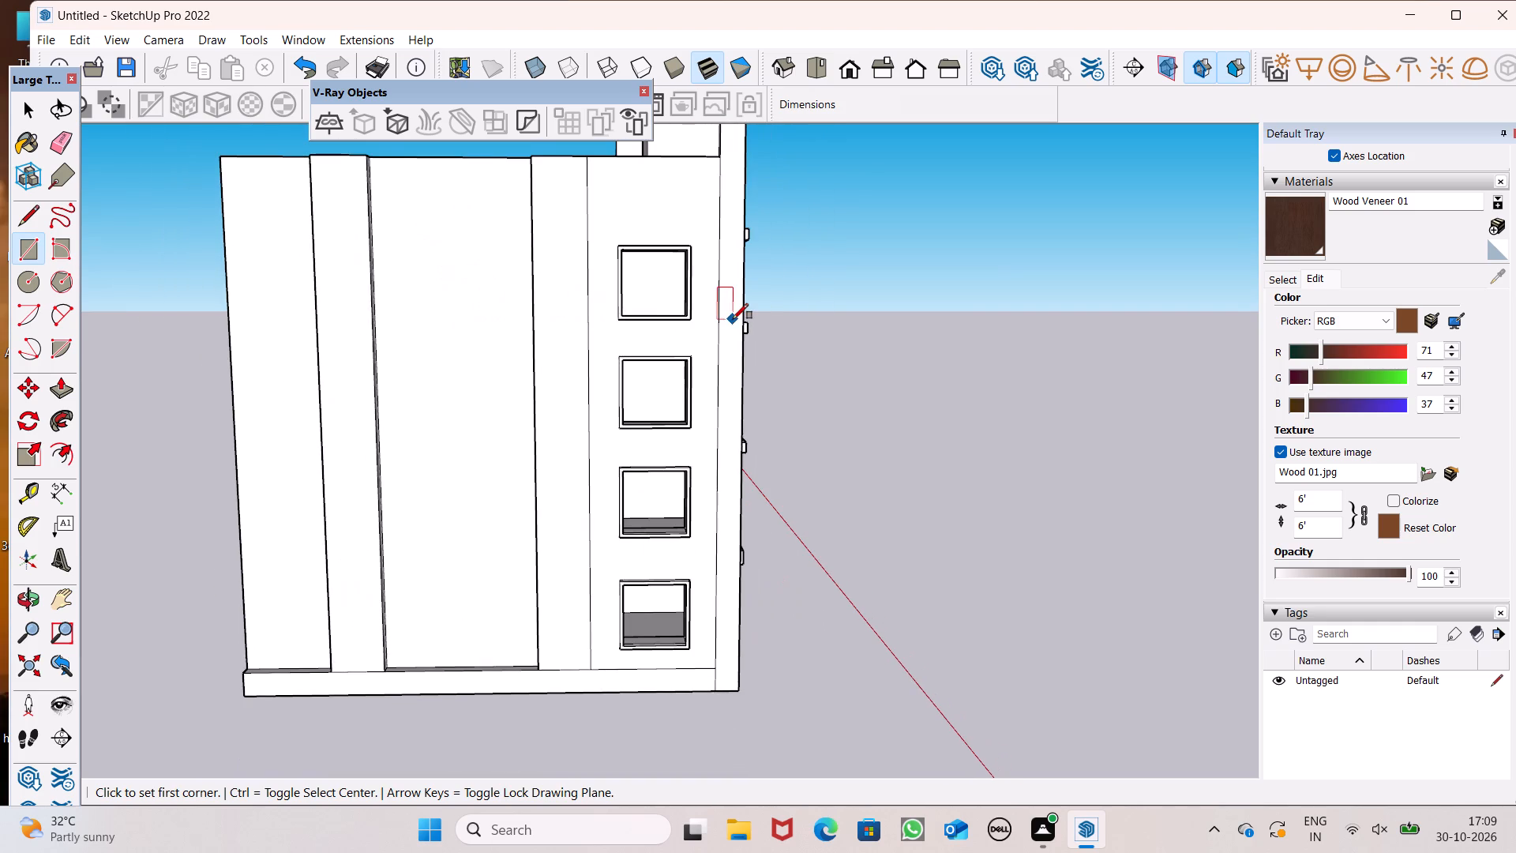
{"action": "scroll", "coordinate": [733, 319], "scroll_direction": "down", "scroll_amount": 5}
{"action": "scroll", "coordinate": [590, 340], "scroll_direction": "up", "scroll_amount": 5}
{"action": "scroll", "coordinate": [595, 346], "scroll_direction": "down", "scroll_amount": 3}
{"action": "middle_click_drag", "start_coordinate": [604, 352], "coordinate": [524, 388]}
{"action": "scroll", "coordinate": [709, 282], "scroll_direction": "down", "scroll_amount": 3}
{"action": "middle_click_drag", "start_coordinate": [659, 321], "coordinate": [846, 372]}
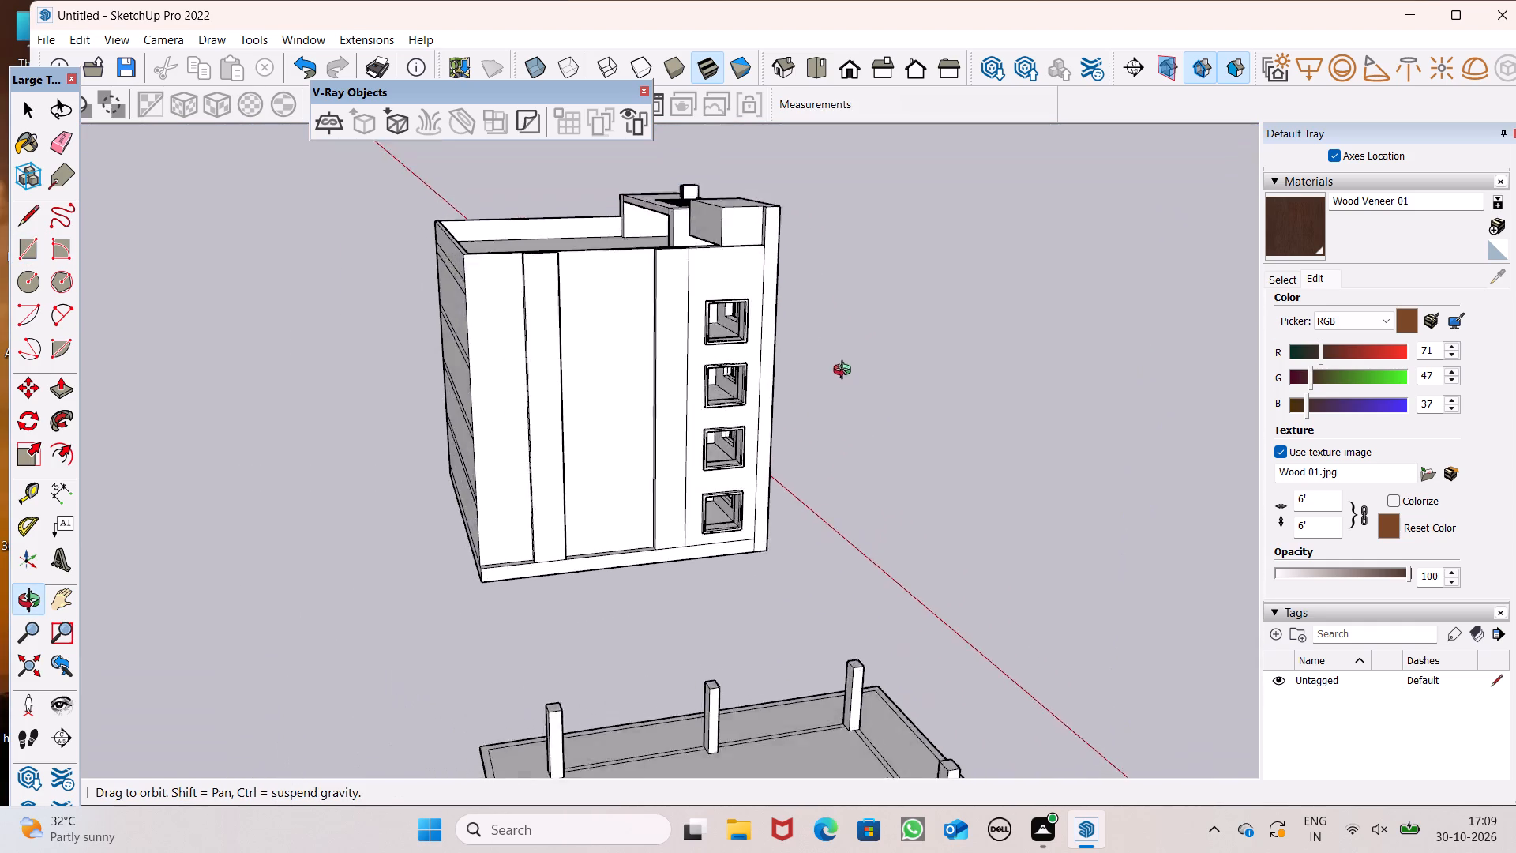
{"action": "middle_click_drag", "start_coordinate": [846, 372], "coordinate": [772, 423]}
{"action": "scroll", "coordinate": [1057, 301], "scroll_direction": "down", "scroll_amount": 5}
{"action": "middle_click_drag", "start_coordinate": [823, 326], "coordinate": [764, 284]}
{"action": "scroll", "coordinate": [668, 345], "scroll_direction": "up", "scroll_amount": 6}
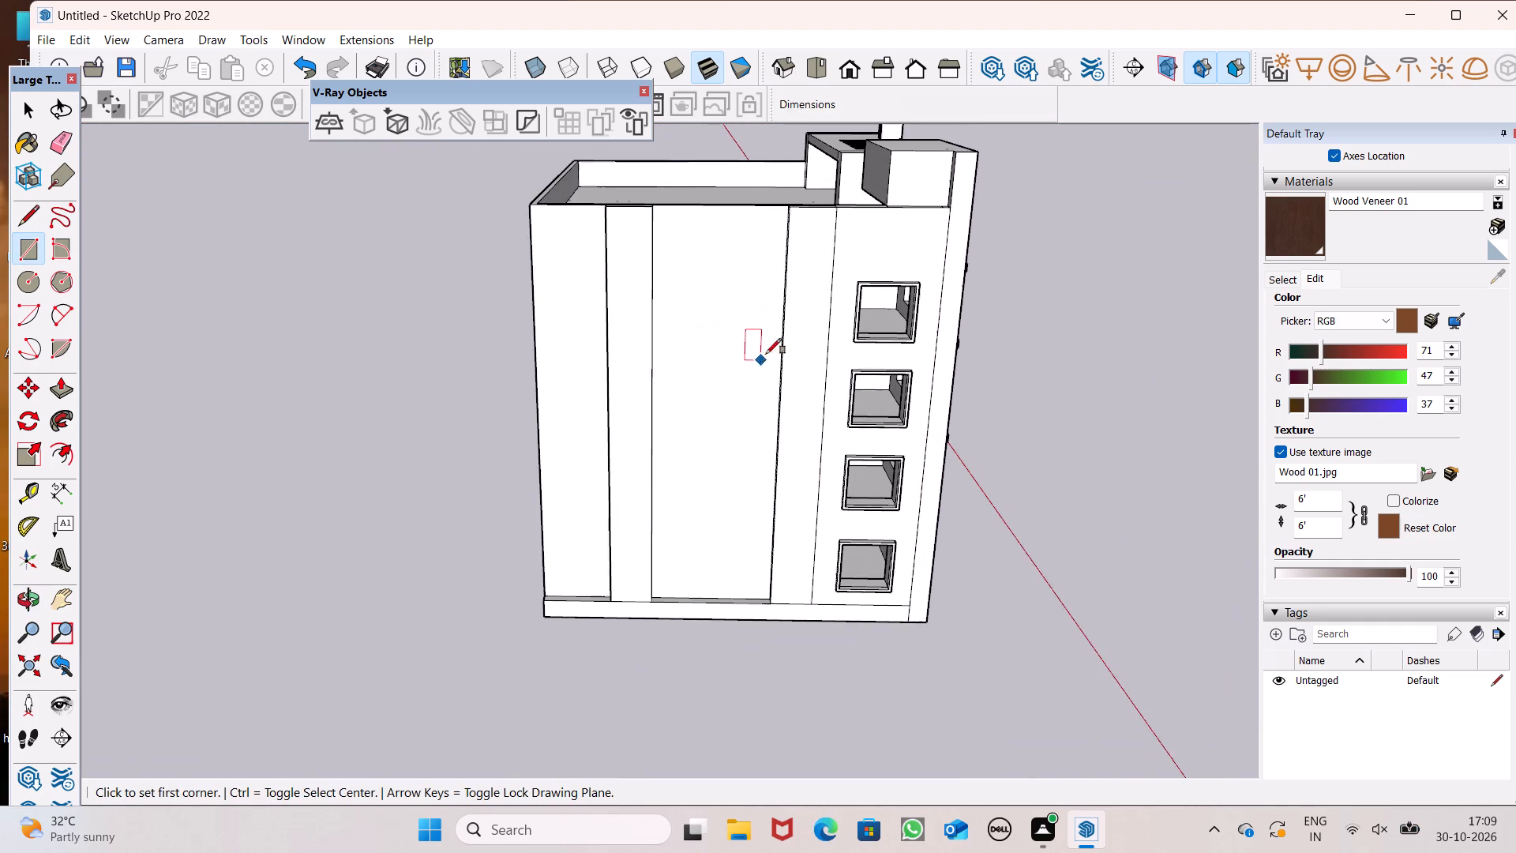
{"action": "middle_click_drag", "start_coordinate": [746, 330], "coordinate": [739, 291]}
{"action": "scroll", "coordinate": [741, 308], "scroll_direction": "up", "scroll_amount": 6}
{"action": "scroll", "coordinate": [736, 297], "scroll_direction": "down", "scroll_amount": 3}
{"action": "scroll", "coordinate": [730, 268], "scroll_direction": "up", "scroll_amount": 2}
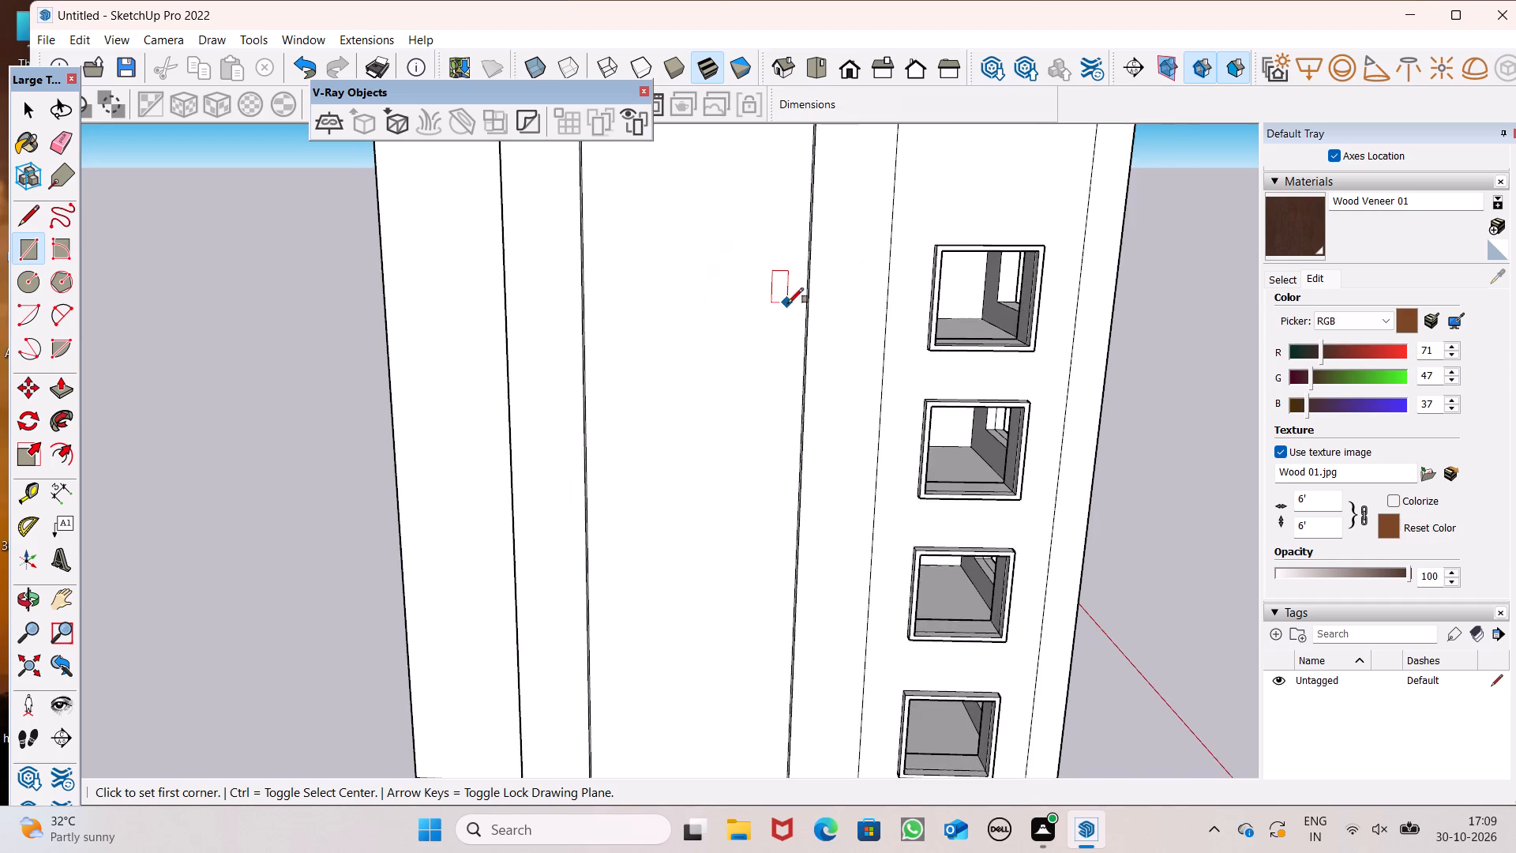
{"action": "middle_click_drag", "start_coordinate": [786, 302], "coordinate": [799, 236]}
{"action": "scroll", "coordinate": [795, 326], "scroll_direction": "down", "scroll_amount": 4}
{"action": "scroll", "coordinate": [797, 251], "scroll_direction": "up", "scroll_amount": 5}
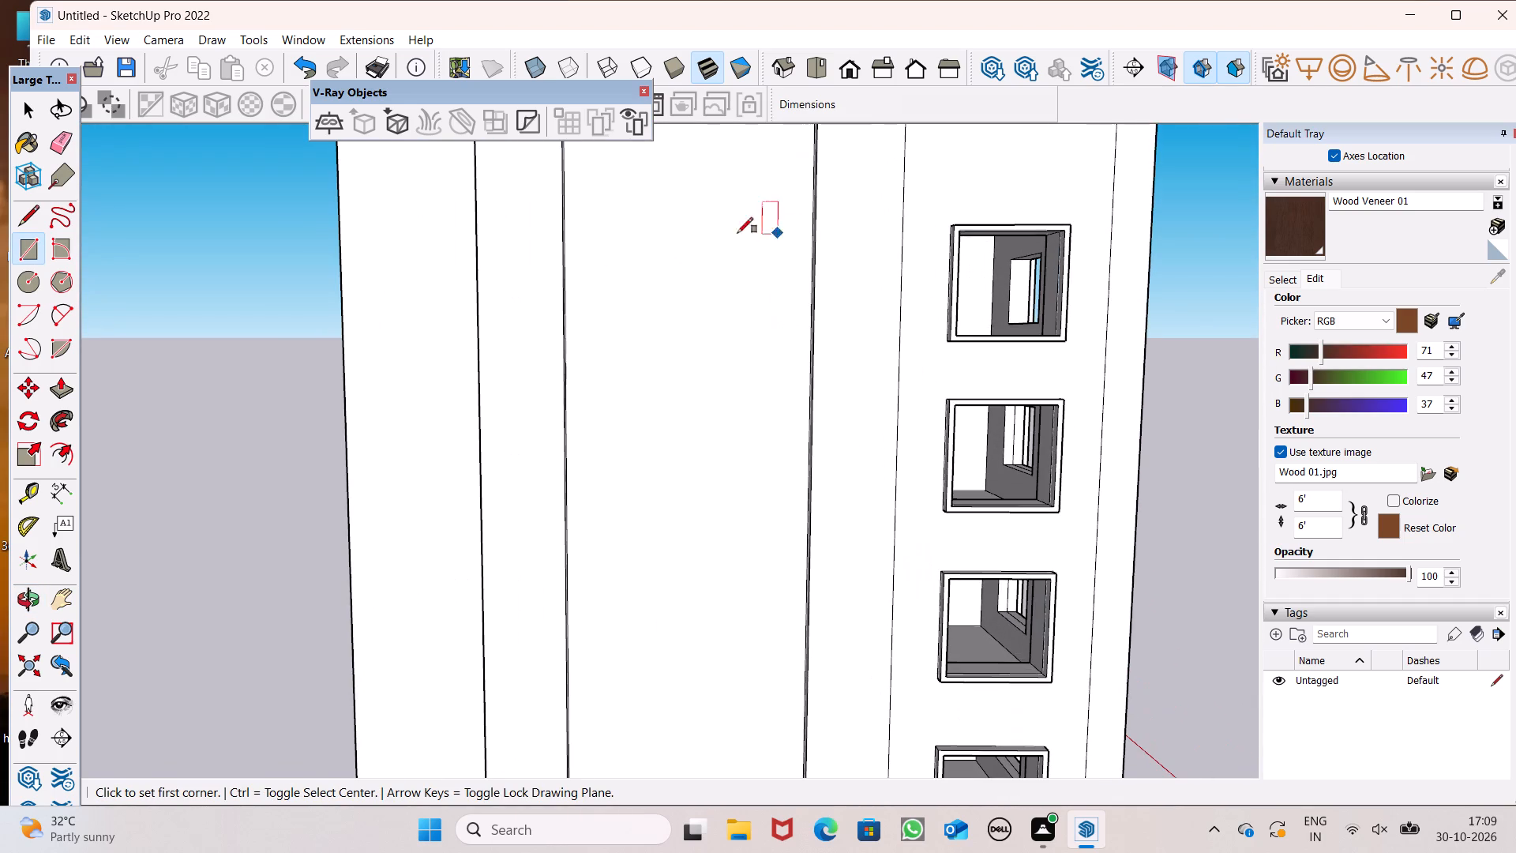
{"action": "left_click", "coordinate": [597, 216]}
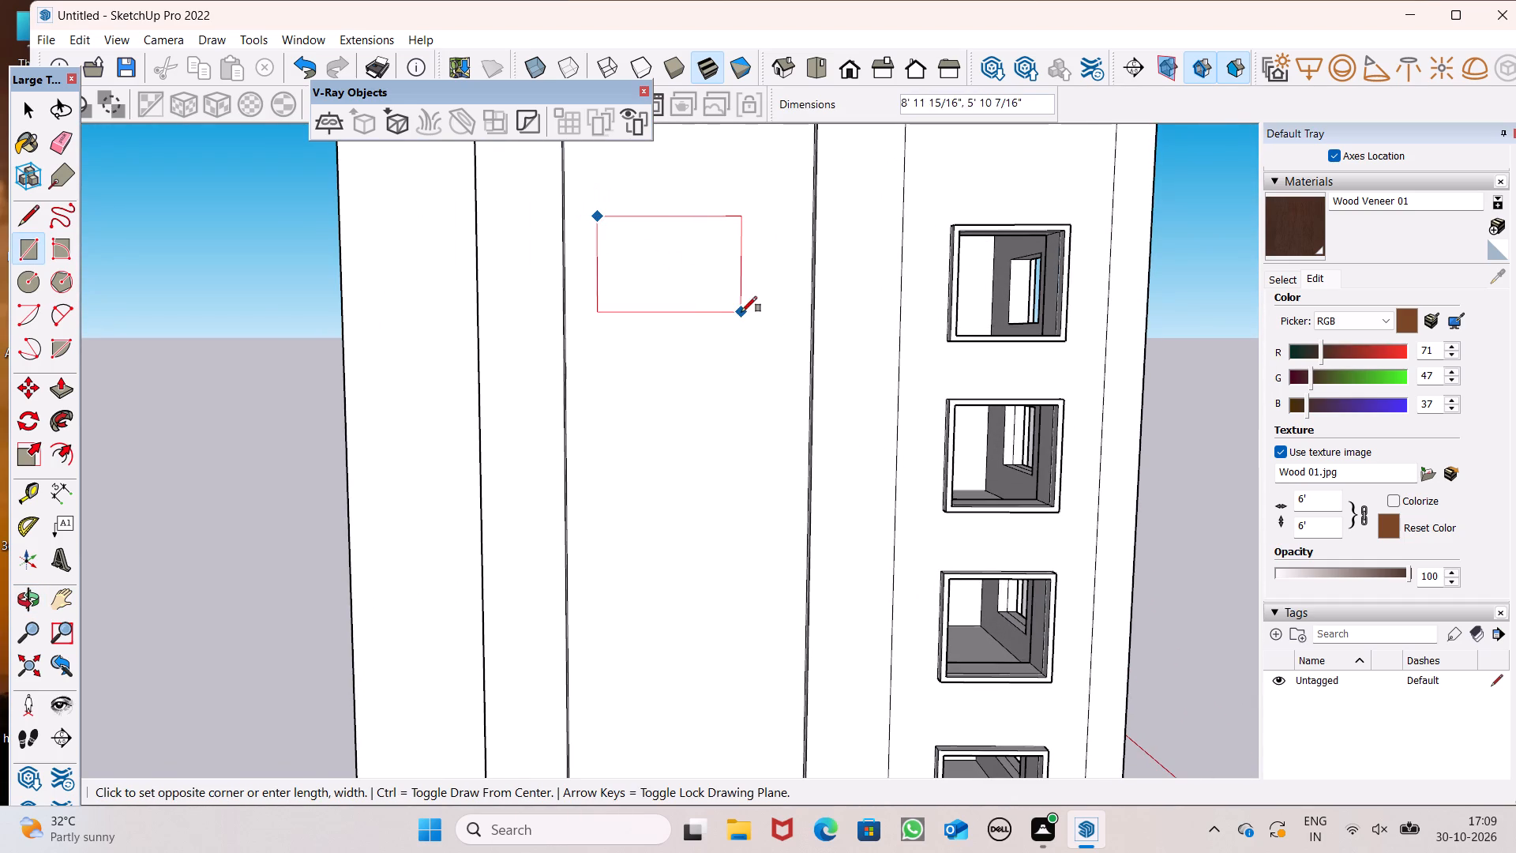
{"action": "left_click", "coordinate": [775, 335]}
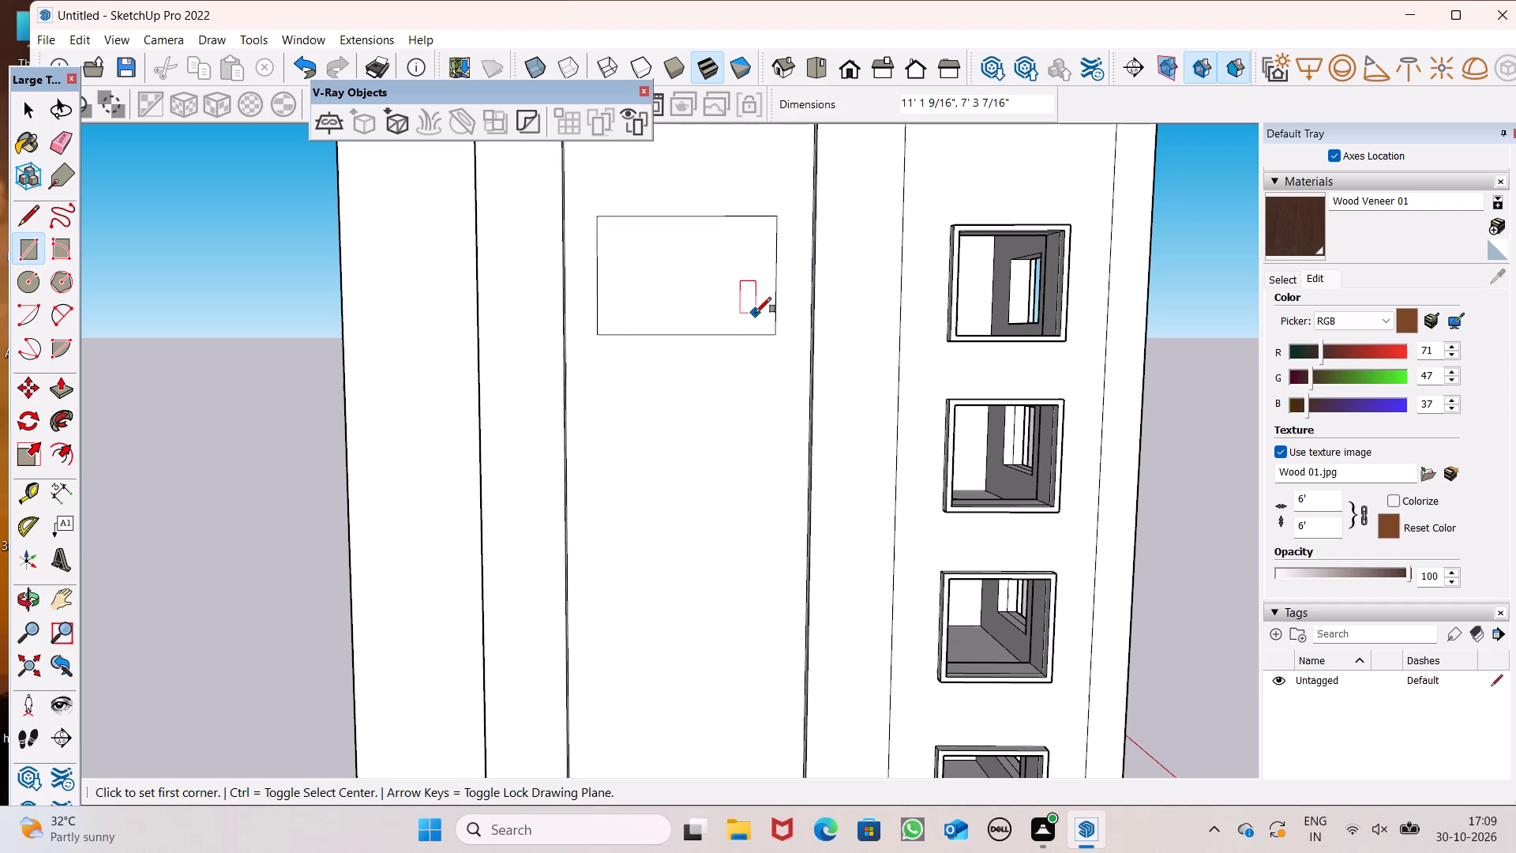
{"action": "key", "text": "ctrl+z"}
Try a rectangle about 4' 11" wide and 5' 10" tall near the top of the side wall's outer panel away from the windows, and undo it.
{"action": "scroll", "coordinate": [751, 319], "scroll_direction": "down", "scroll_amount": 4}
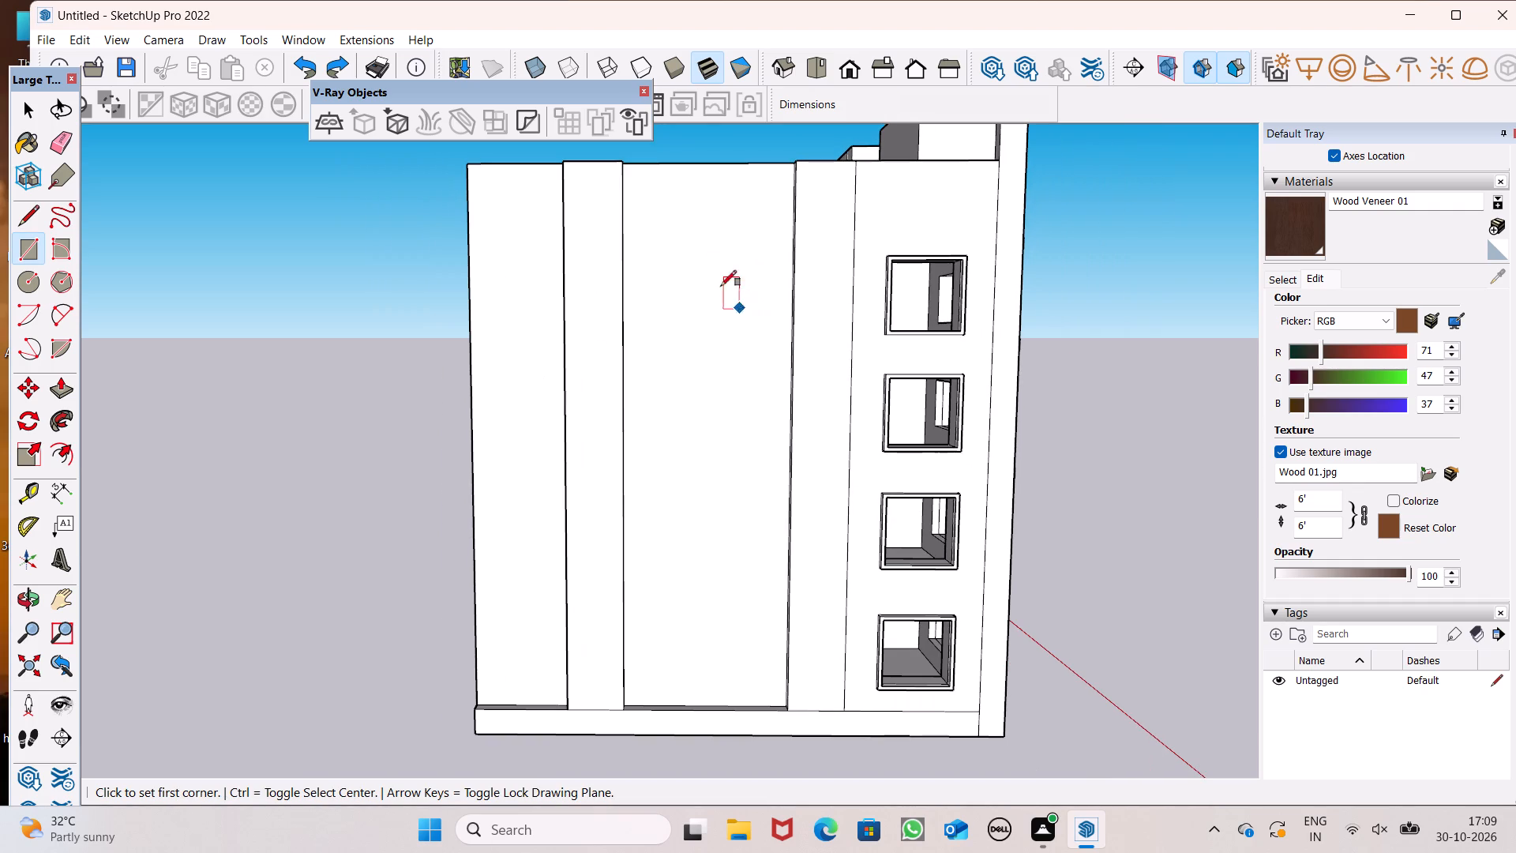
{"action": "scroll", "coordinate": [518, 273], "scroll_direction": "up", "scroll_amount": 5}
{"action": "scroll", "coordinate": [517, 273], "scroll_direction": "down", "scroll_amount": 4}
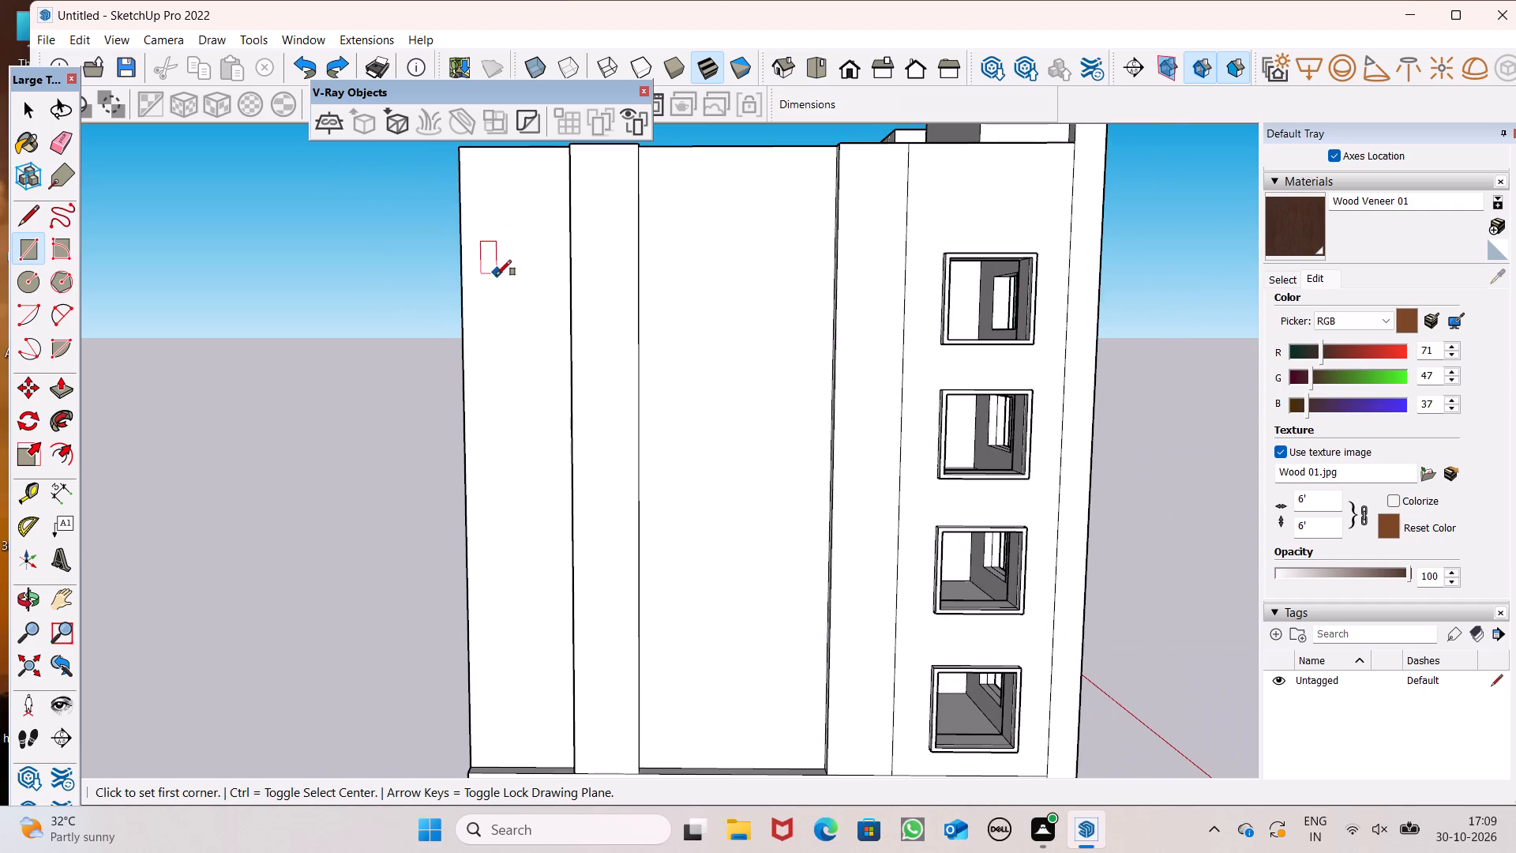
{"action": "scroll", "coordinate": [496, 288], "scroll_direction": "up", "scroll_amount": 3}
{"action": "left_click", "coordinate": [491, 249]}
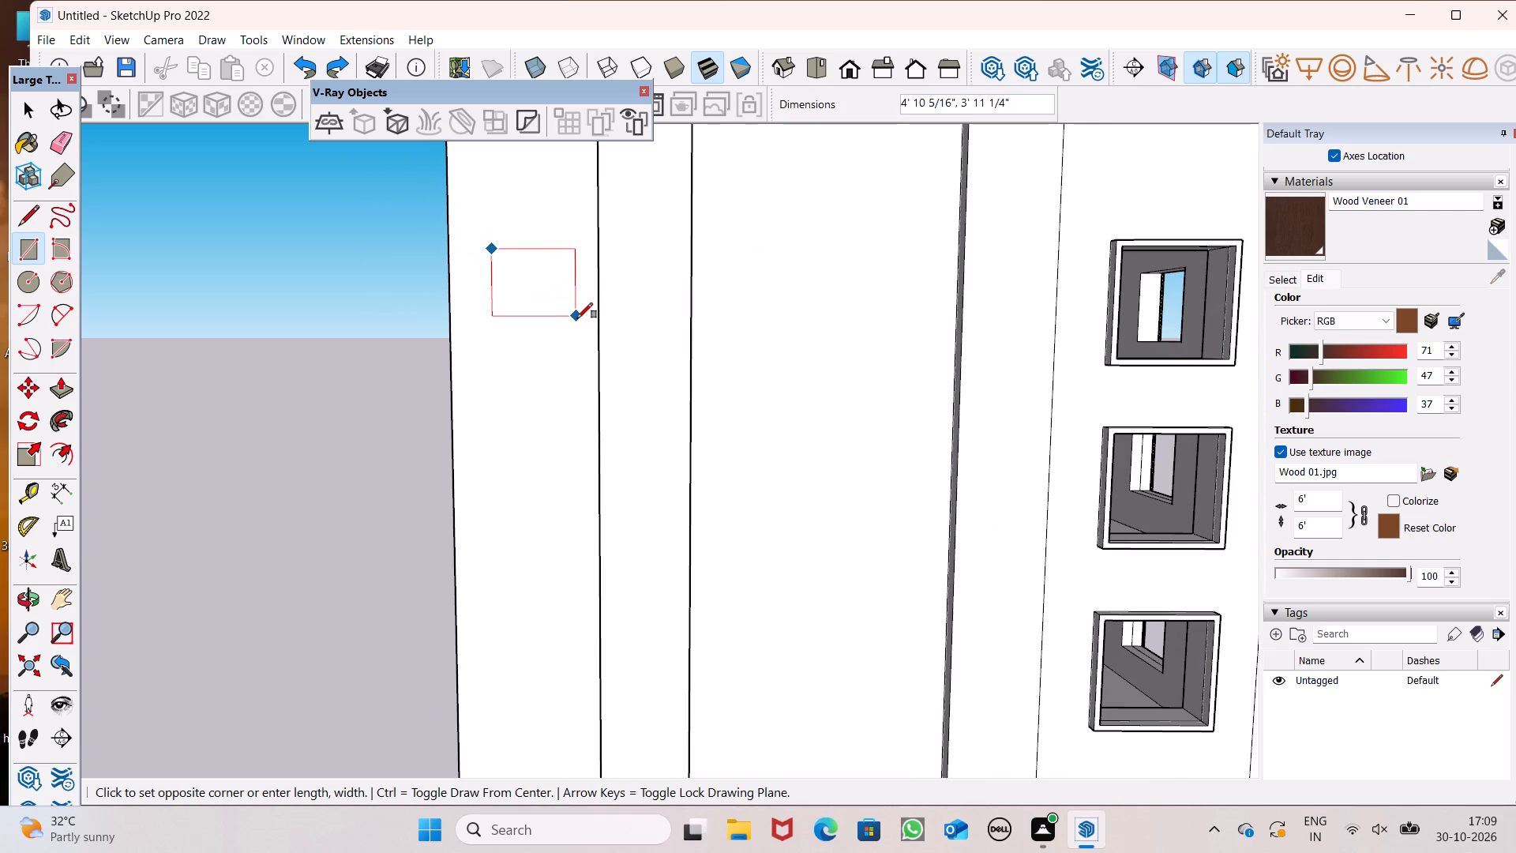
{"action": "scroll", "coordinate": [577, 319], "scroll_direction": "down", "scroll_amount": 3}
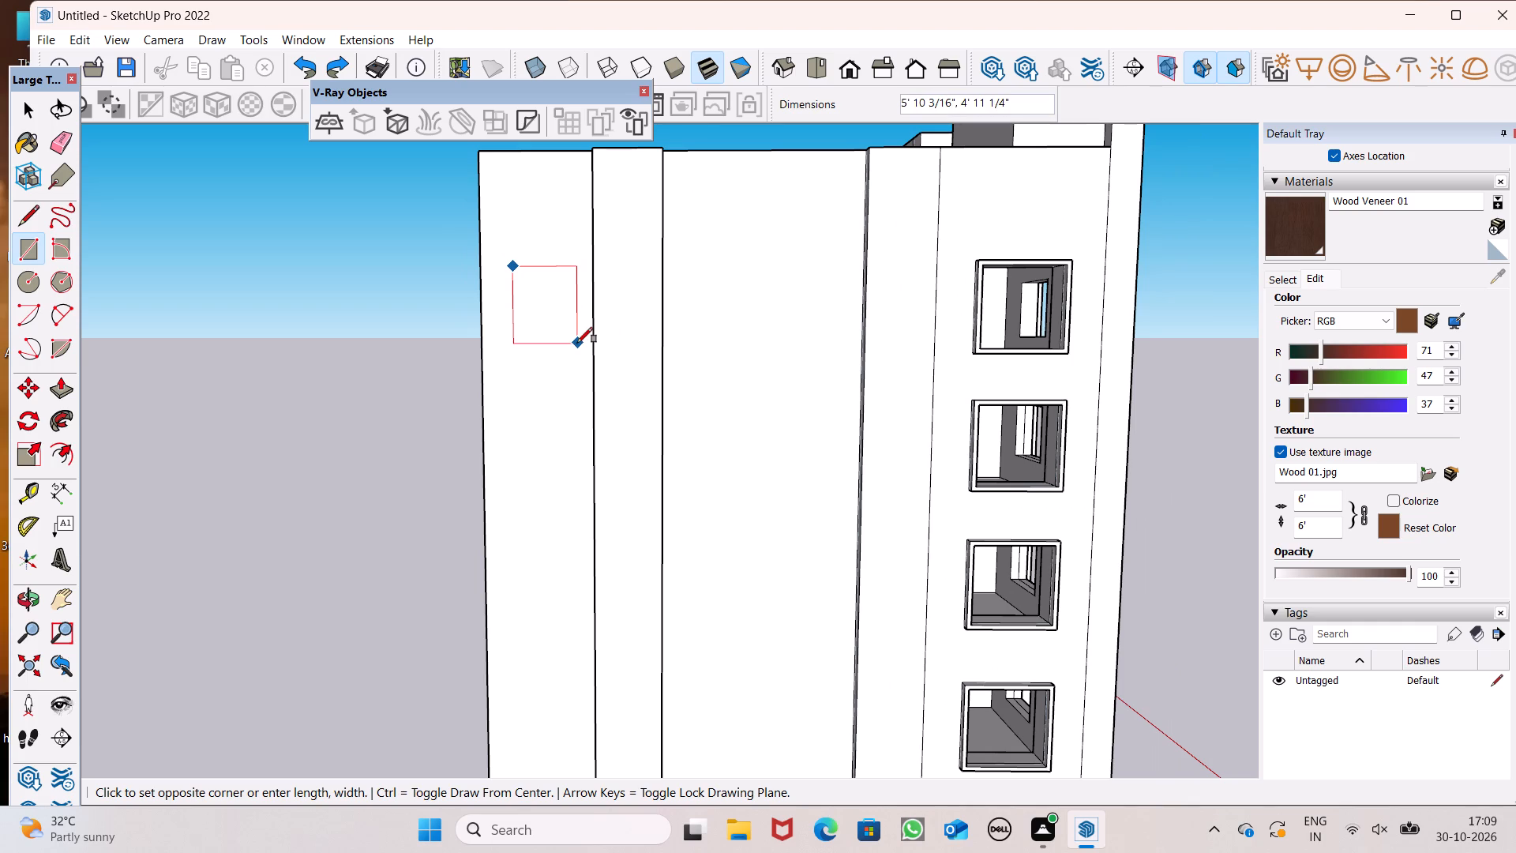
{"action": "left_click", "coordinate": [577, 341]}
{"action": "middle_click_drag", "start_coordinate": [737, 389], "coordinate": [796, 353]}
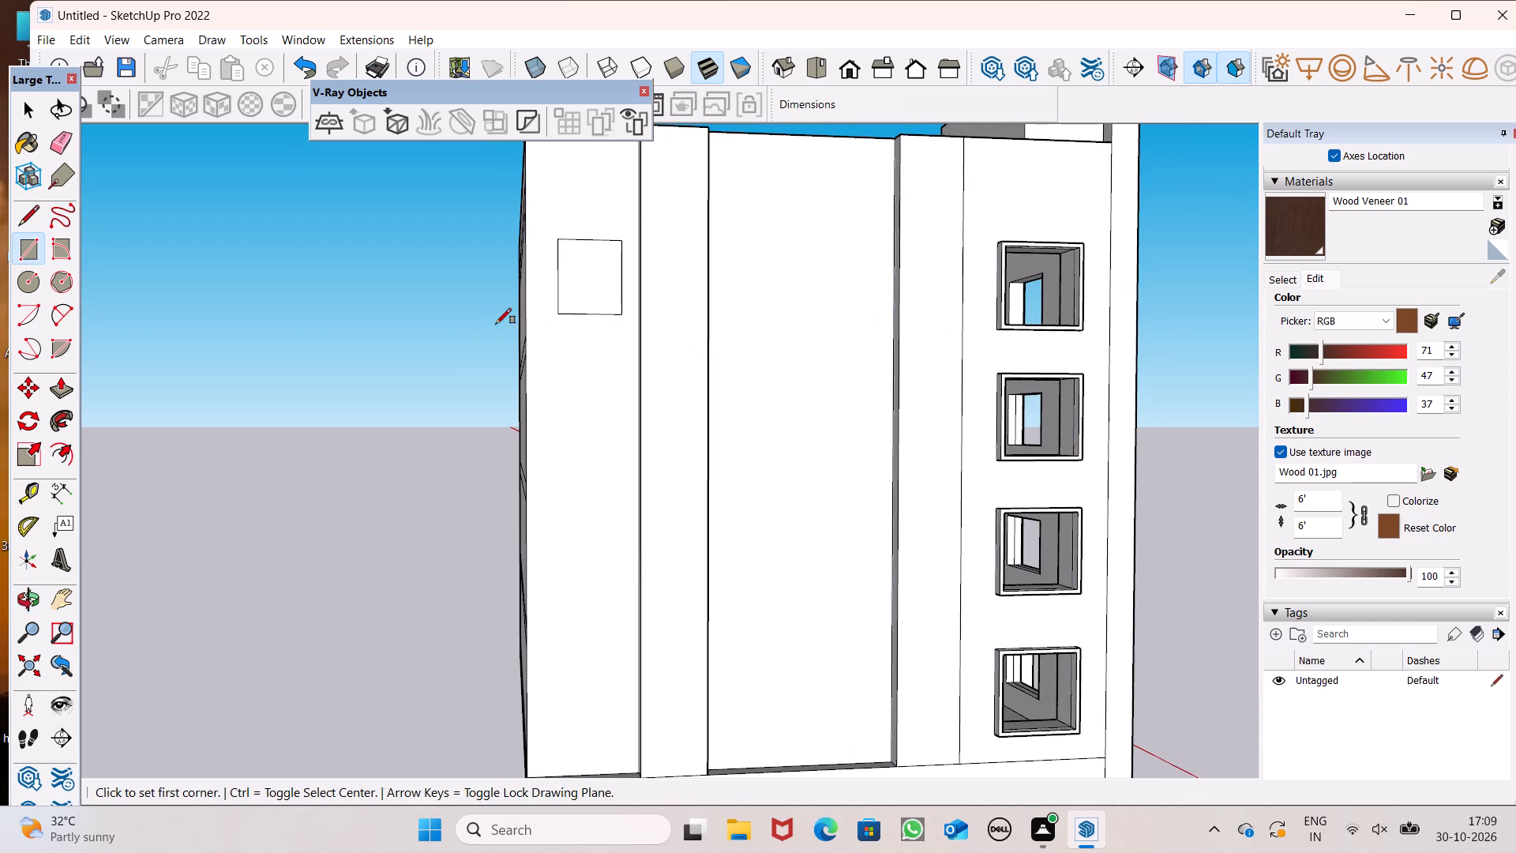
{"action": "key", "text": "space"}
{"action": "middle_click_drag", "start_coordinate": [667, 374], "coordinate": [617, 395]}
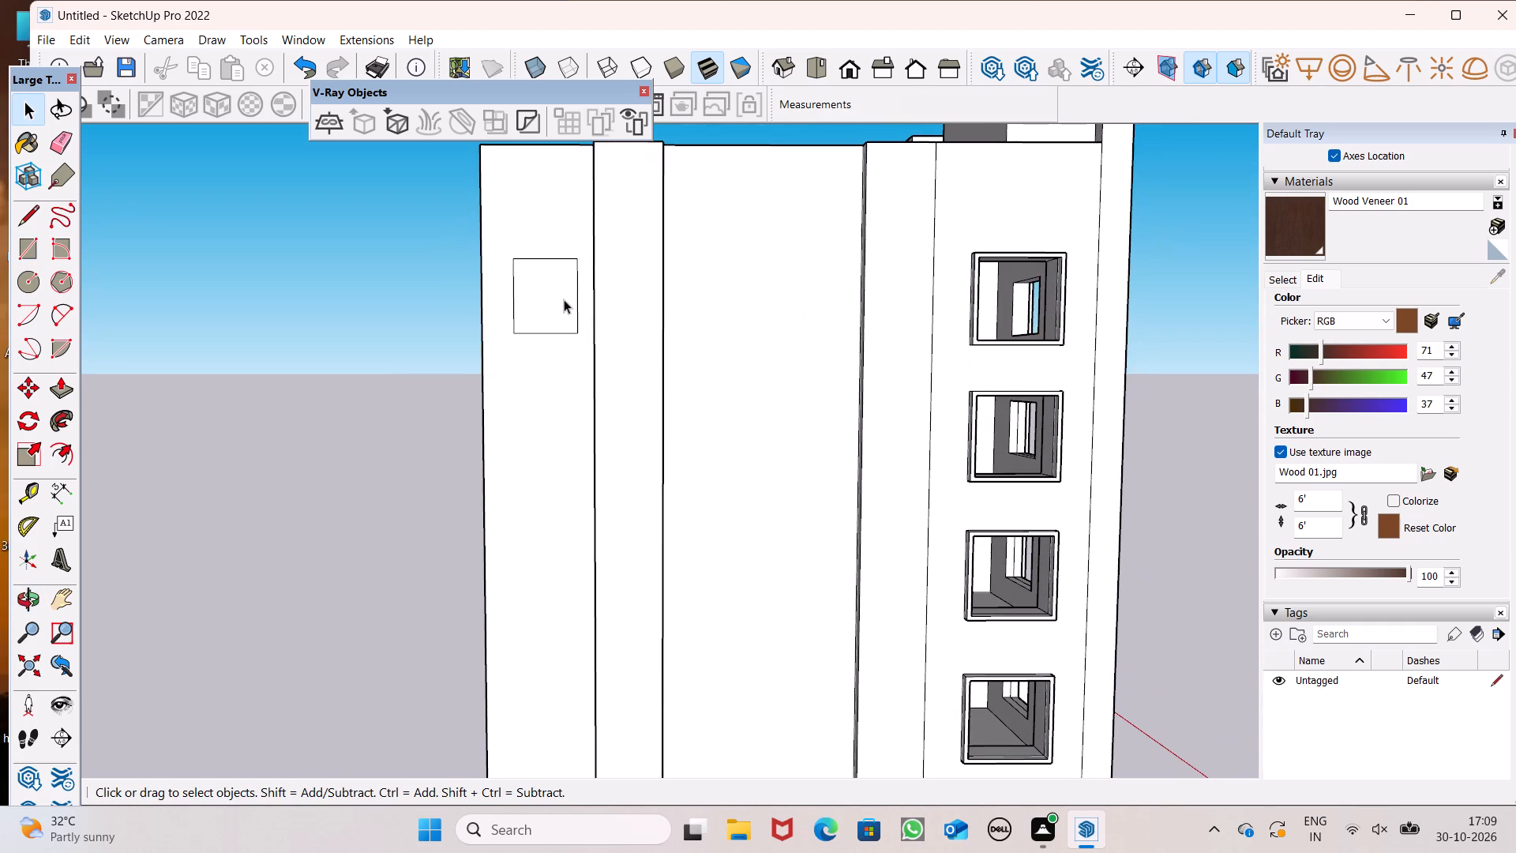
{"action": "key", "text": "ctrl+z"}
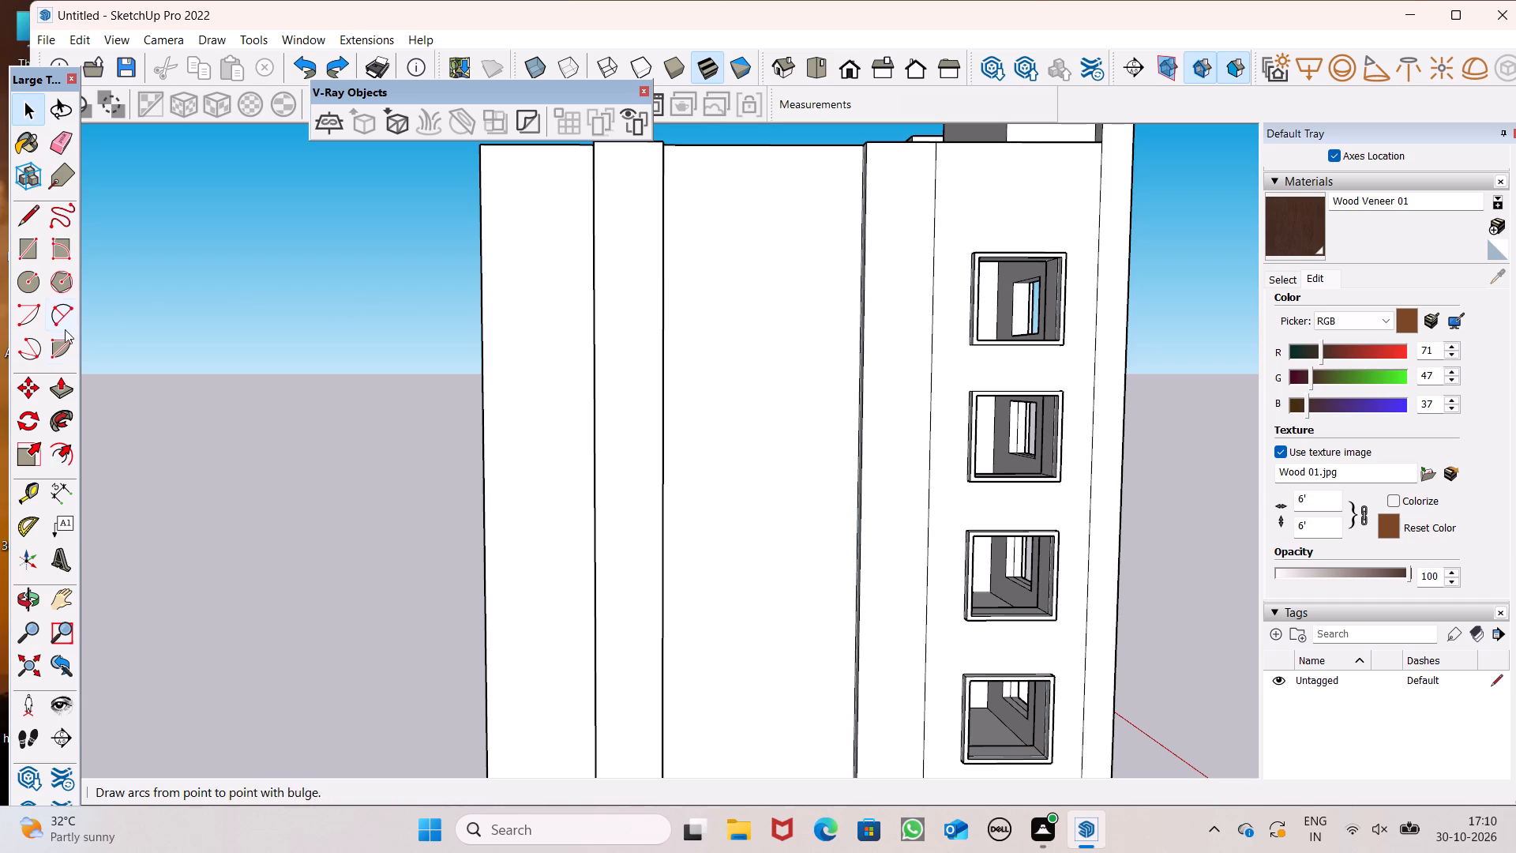
Examine the side wall's blank panels, the roof edge and the adjoining banded wall from different angles.
{"action": "left_click", "coordinate": [25, 247]}
{"action": "scroll", "coordinate": [542, 336], "scroll_direction": "down", "scroll_amount": 1}
{"action": "middle_click_drag", "start_coordinate": [540, 340], "coordinate": [533, 375]}
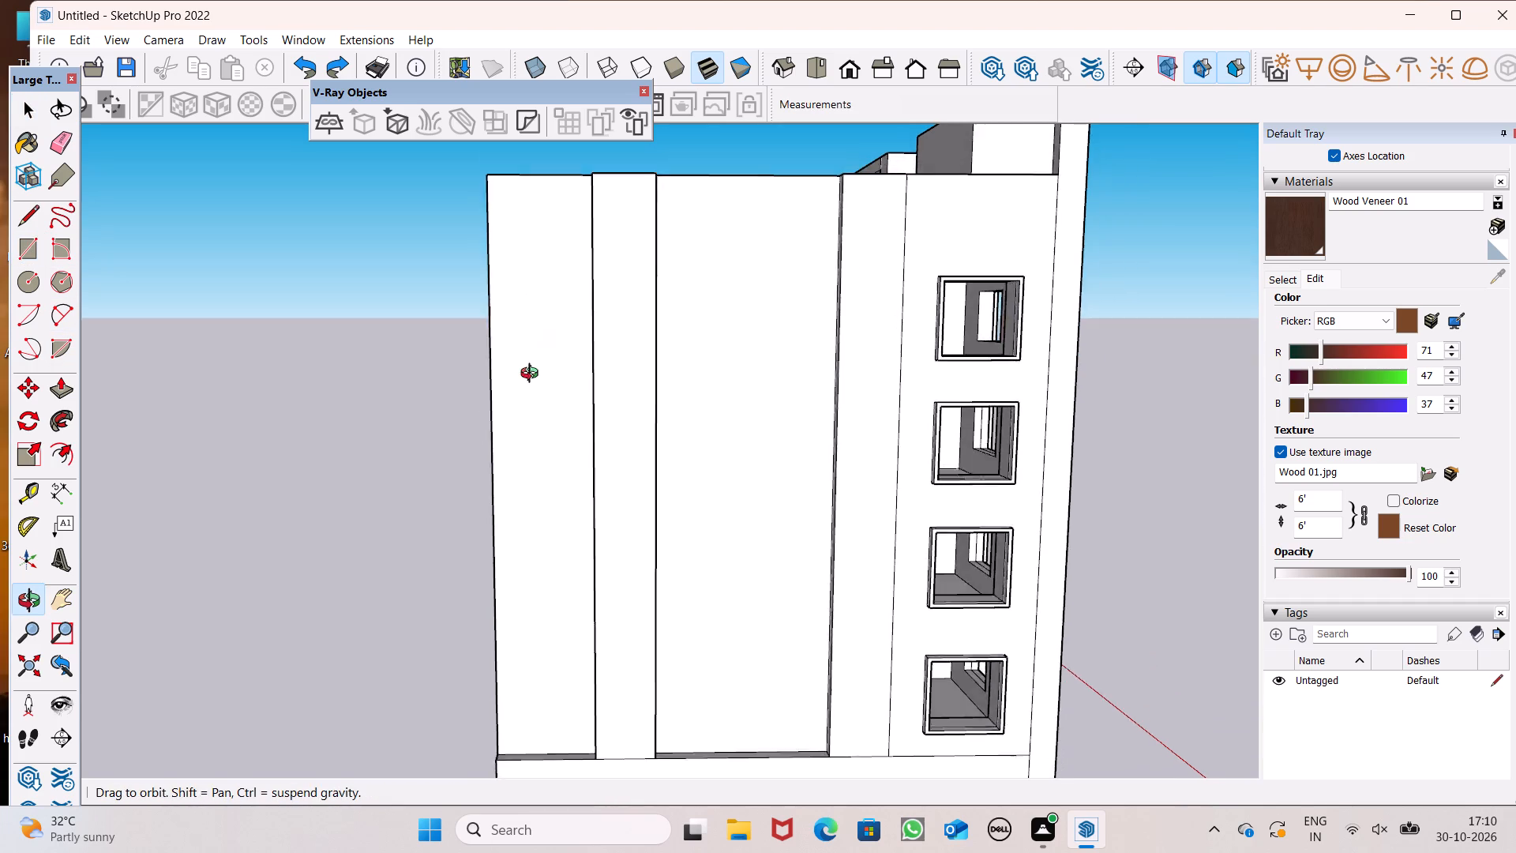
{"action": "middle_click_drag", "start_coordinate": [533, 375], "coordinate": [530, 378]}
{"action": "scroll", "coordinate": [523, 270], "scroll_direction": "up", "scroll_amount": 3}
{"action": "scroll", "coordinate": [617, 312], "scroll_direction": "down", "scroll_amount": 4}
{"action": "middle_click_drag", "start_coordinate": [627, 337], "coordinate": [646, 272]}
{"action": "scroll", "coordinate": [646, 272], "scroll_direction": "up", "scroll_amount": 1}
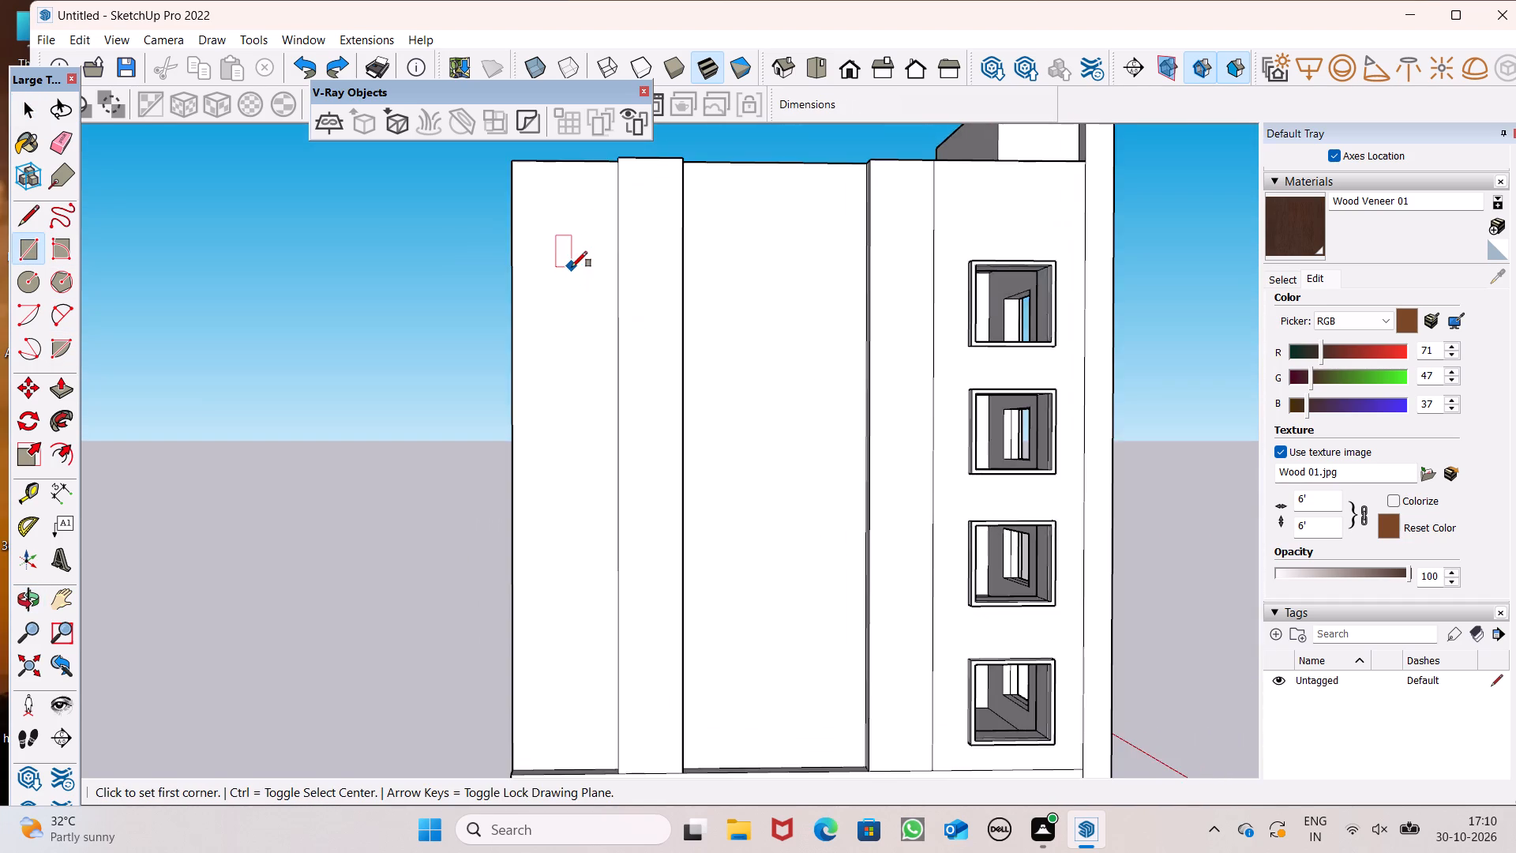
{"action": "scroll", "coordinate": [572, 267], "scroll_direction": "up", "scroll_amount": 6}
{"action": "scroll", "coordinate": [533, 271], "scroll_direction": "down", "scroll_amount": 5}
{"action": "middle_click_drag", "start_coordinate": [635, 306], "coordinate": [617, 323]}
{"action": "scroll", "coordinate": [899, 302], "scroll_direction": "down", "scroll_amount": 6}
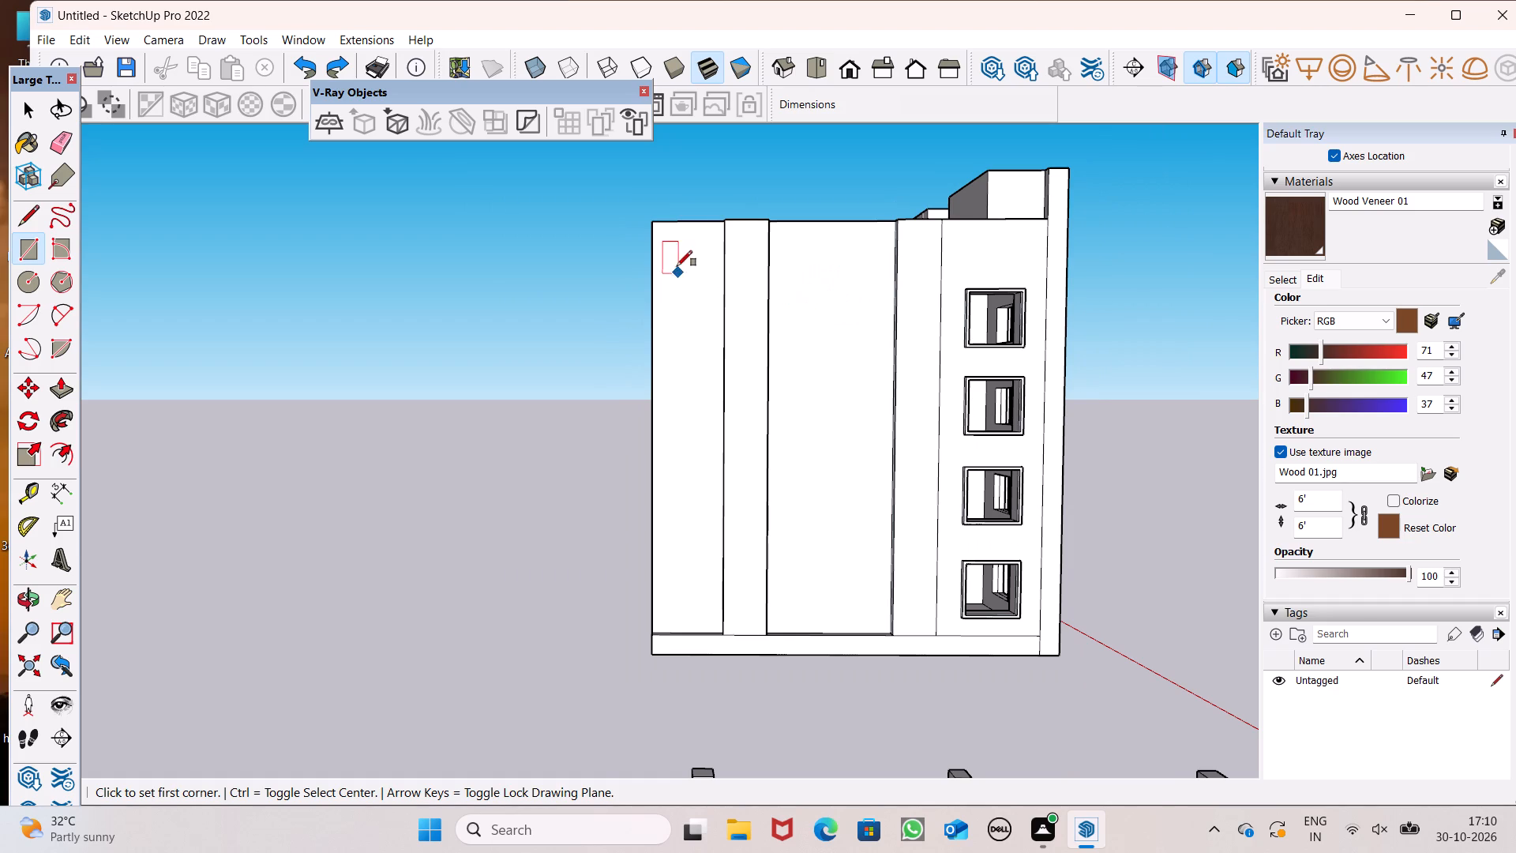
{"action": "scroll", "coordinate": [670, 268], "scroll_direction": "down", "scroll_amount": 4}
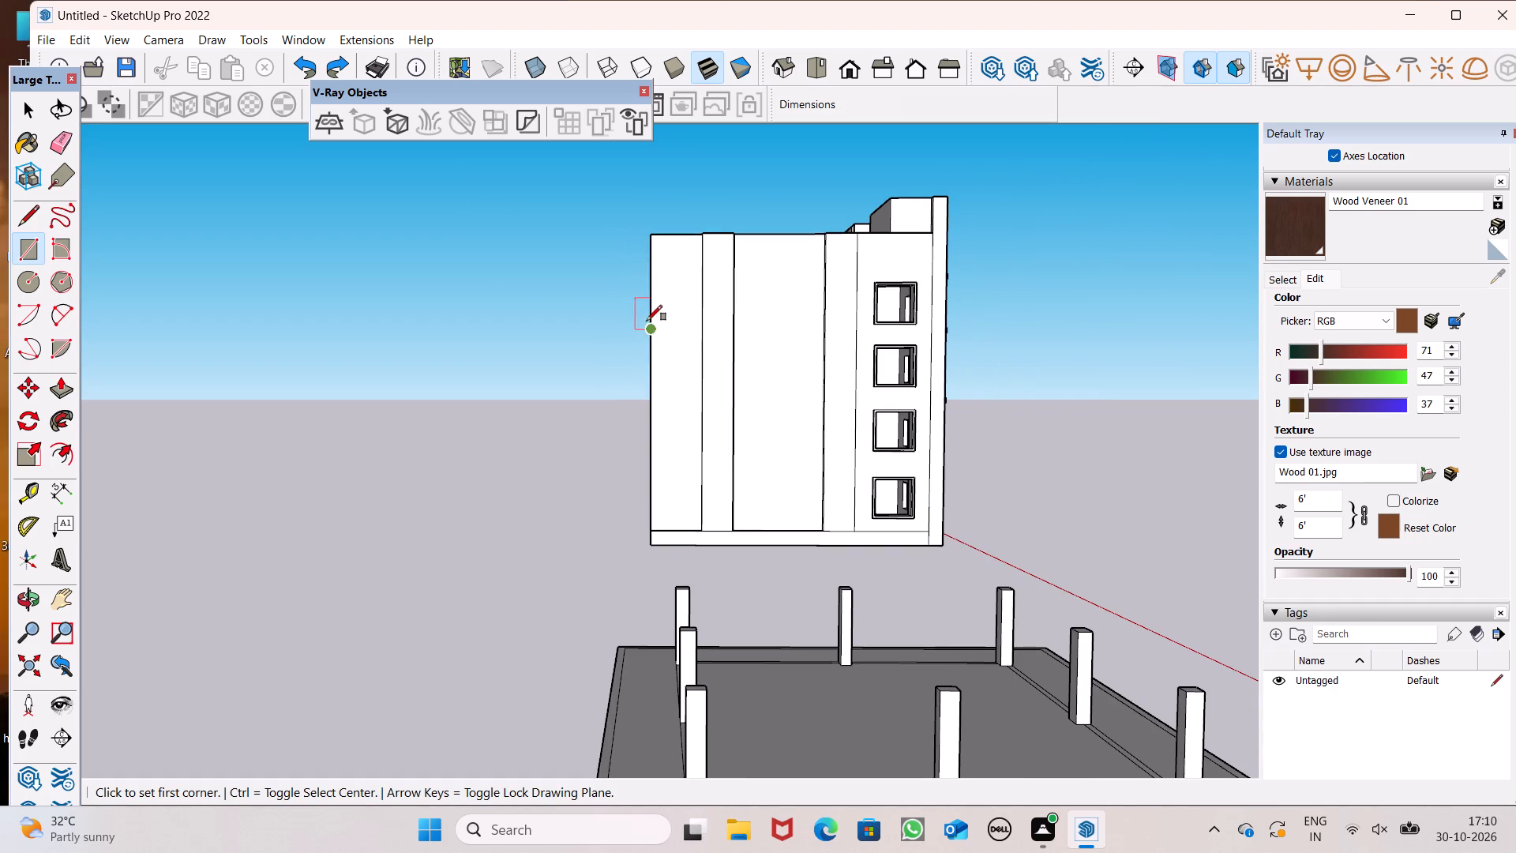
{"action": "middle_click_drag", "start_coordinate": [855, 490], "coordinate": [921, 585]}
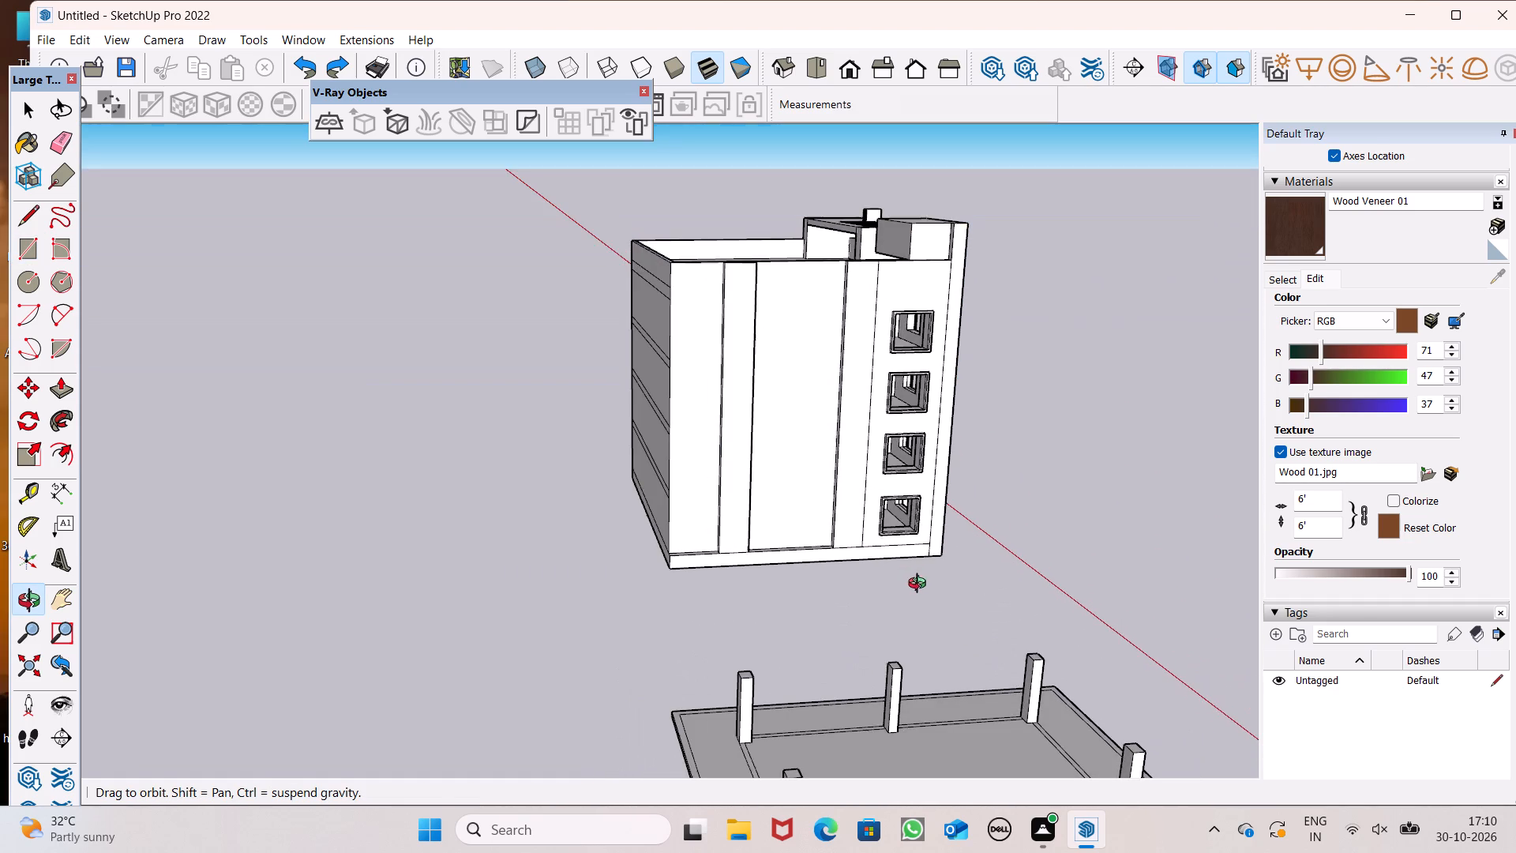
{"action": "middle_click_drag", "start_coordinate": [921, 585], "coordinate": [918, 577]}
{"action": "scroll", "coordinate": [497, 318], "scroll_direction": "down", "scroll_amount": 4}
{"action": "middle_click_drag", "start_coordinate": [529, 412], "coordinate": [574, 492]}
{"action": "scroll", "coordinate": [696, 413], "scroll_direction": "up", "scroll_amount": 8}
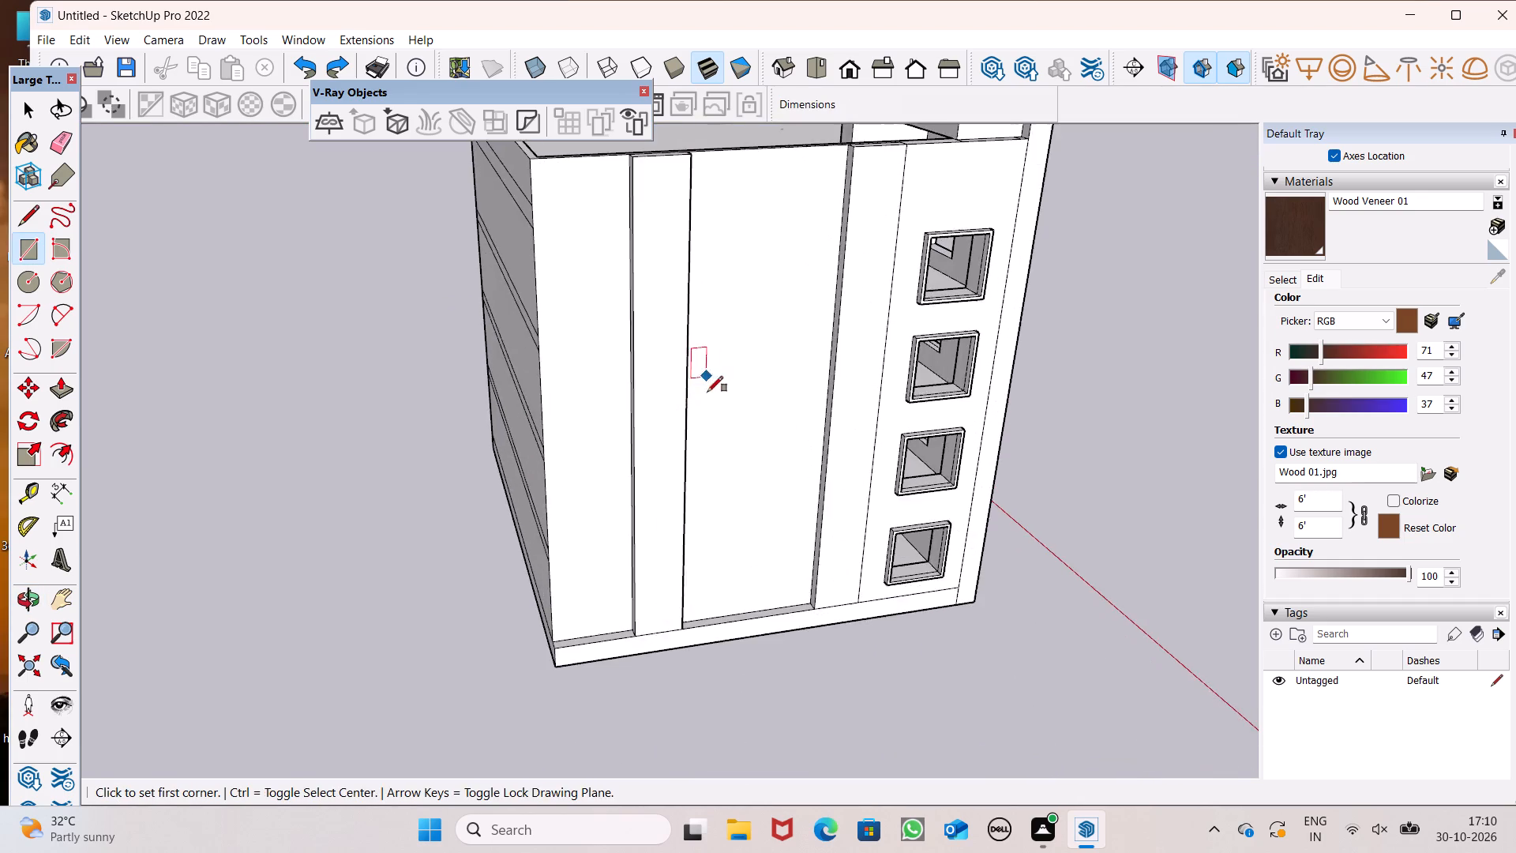
{"action": "middle_click_drag", "start_coordinate": [707, 392], "coordinate": [666, 310]}
{"action": "scroll", "coordinate": [490, 331], "scroll_direction": "up", "scroll_amount": 1}
{"action": "scroll", "coordinate": [486, 363], "scroll_direction": "down", "scroll_amount": 4}
{"action": "scroll", "coordinate": [553, 256], "scroll_direction": "up", "scroll_amount": 6}
{"action": "scroll", "coordinate": [575, 218], "scroll_direction": "down", "scroll_amount": 5}
{"action": "middle_click_drag", "start_coordinate": [563, 269], "coordinate": [562, 207]}
{"action": "scroll", "coordinate": [550, 211], "scroll_direction": "down", "scroll_amount": 2}
{"action": "scroll", "coordinate": [620, 233], "scroll_direction": "up", "scroll_amount": 7}
{"action": "scroll", "coordinate": [579, 323], "scroll_direction": "down", "scroll_amount": 6}
{"action": "scroll", "coordinate": [545, 281], "scroll_direction": "up", "scroll_amount": 6}
{"action": "scroll", "coordinate": [542, 301], "scroll_direction": "down", "scroll_amount": 4}
{"action": "middle_click_drag", "start_coordinate": [591, 374], "coordinate": [616, 505]}
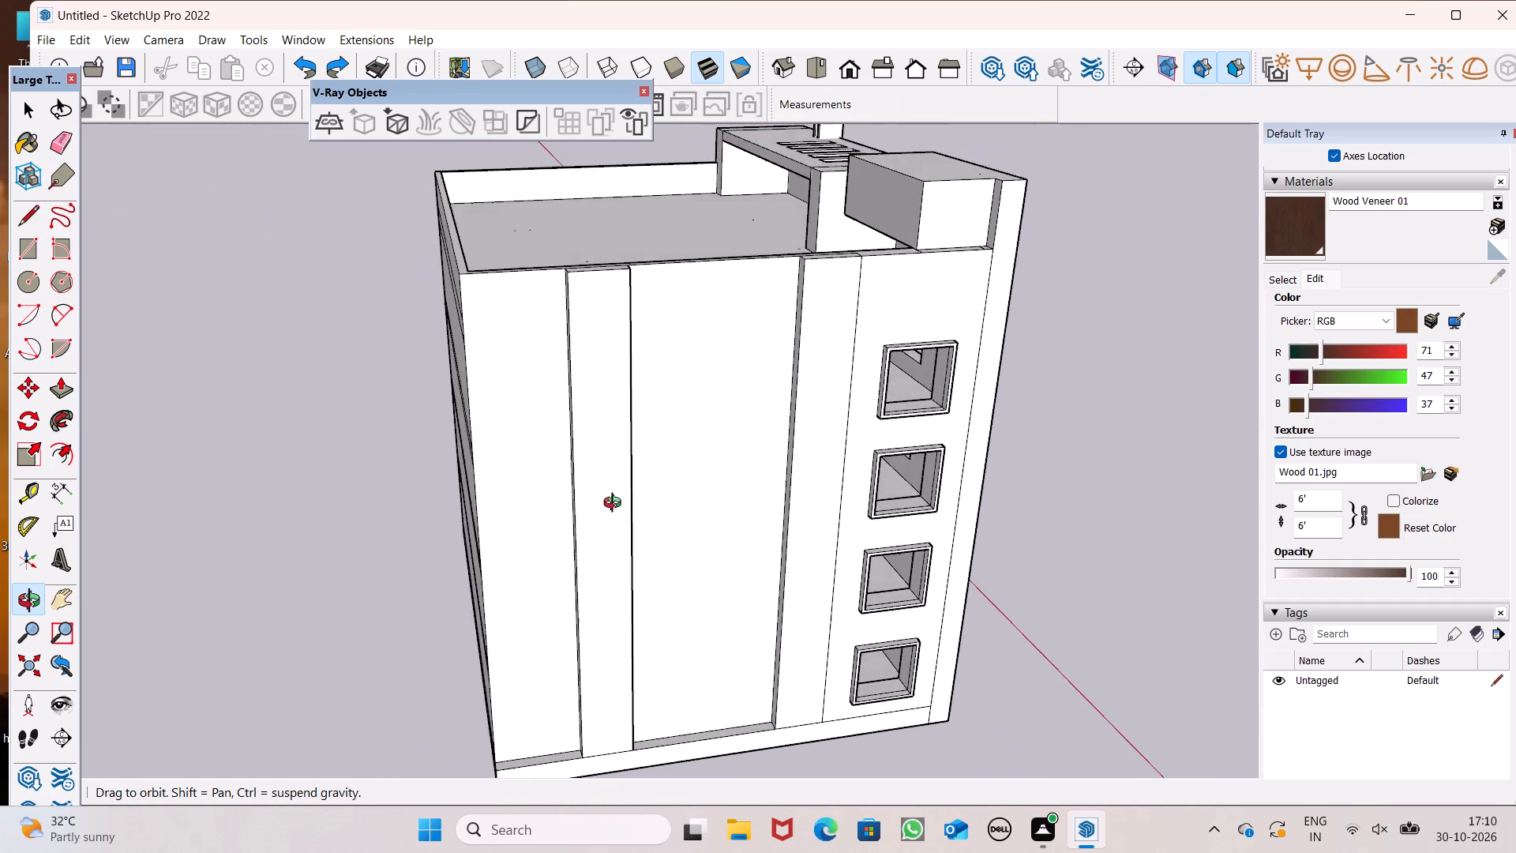
{"action": "middle_click_drag", "start_coordinate": [616, 505], "coordinate": [669, 336]}
{"action": "scroll", "coordinate": [563, 196], "scroll_direction": "down", "scroll_amount": 4}
{"action": "middle_click_drag", "start_coordinate": [574, 245], "coordinate": [525, 286]}
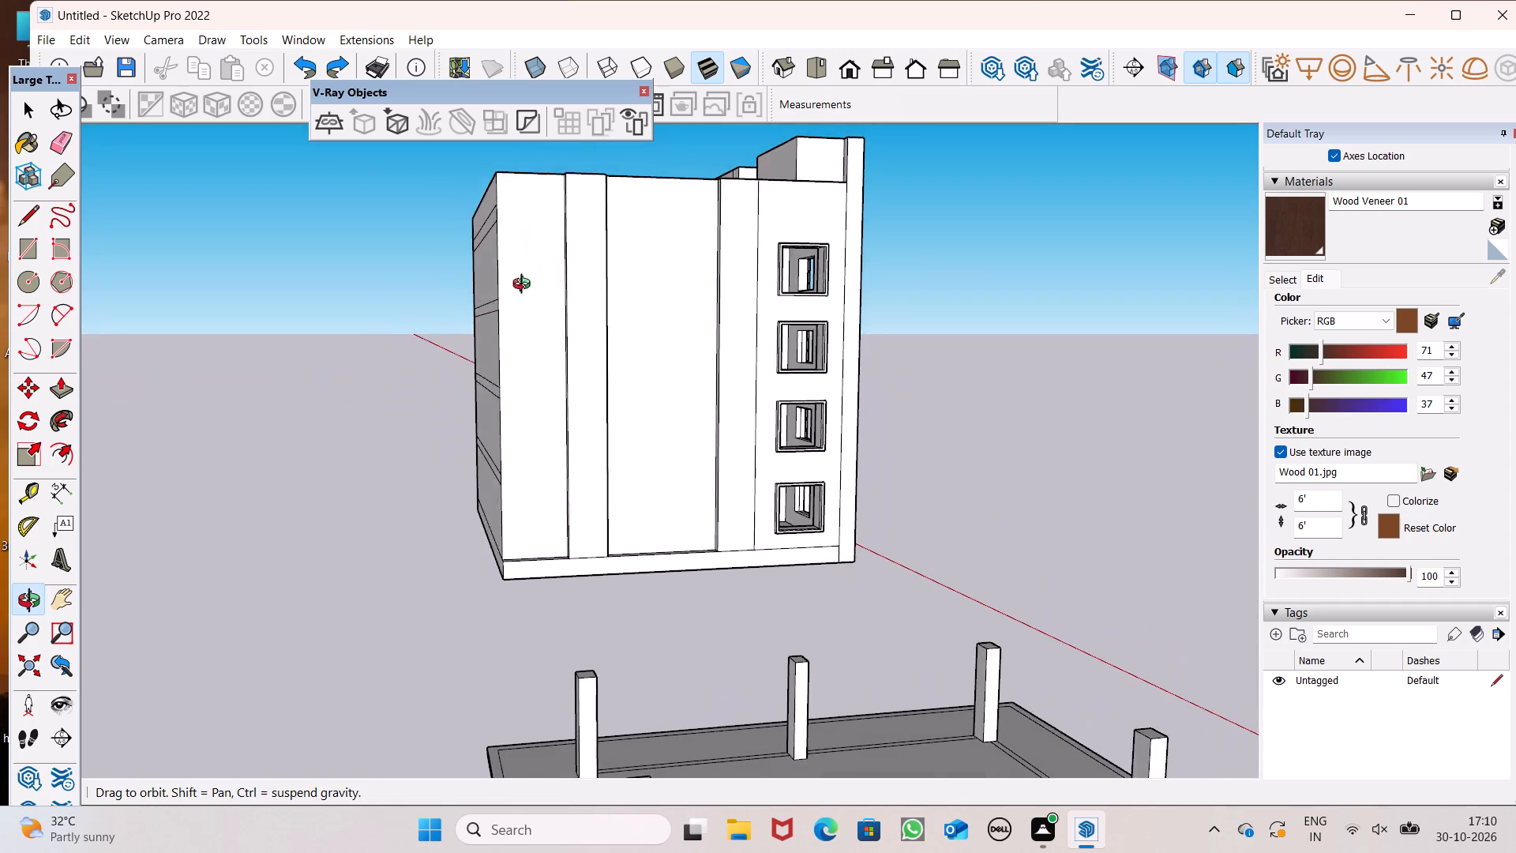
{"action": "middle_click_drag", "start_coordinate": [525, 286], "coordinate": [520, 284]}
{"action": "scroll", "coordinate": [515, 237], "scroll_direction": "up", "scroll_amount": 4}
{"action": "scroll", "coordinate": [580, 258], "scroll_direction": "down", "scroll_amount": 2}
{"action": "middle_click_drag", "start_coordinate": [592, 291], "coordinate": [562, 303]}
{"action": "scroll", "coordinate": [495, 249], "scroll_direction": "up", "scroll_amount": 5}
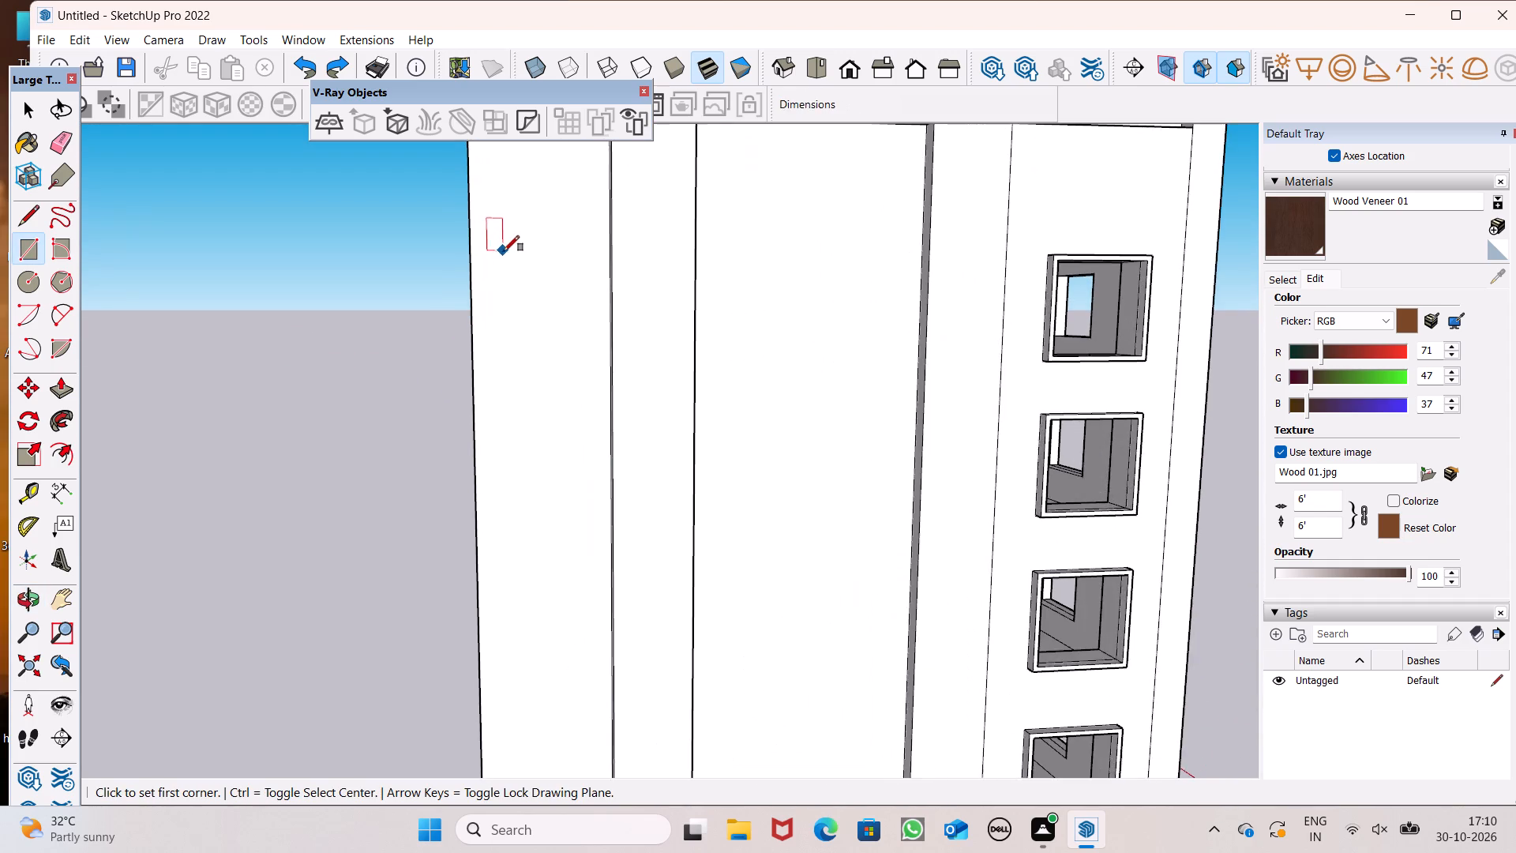
{"action": "middle_click", "coordinate": [518, 272]}
{"action": "scroll", "coordinate": [519, 276], "scroll_direction": "up", "scroll_amount": 1}
{"action": "scroll", "coordinate": [520, 293], "scroll_direction": "down", "scroll_amount": 4}
{"action": "scroll", "coordinate": [505, 252], "scroll_direction": "up", "scroll_amount": 3}
{"action": "scroll", "coordinate": [510, 242], "scroll_direction": "down", "scroll_amount": 4}
{"action": "middle_click_drag", "start_coordinate": [557, 324], "coordinate": [559, 306]}
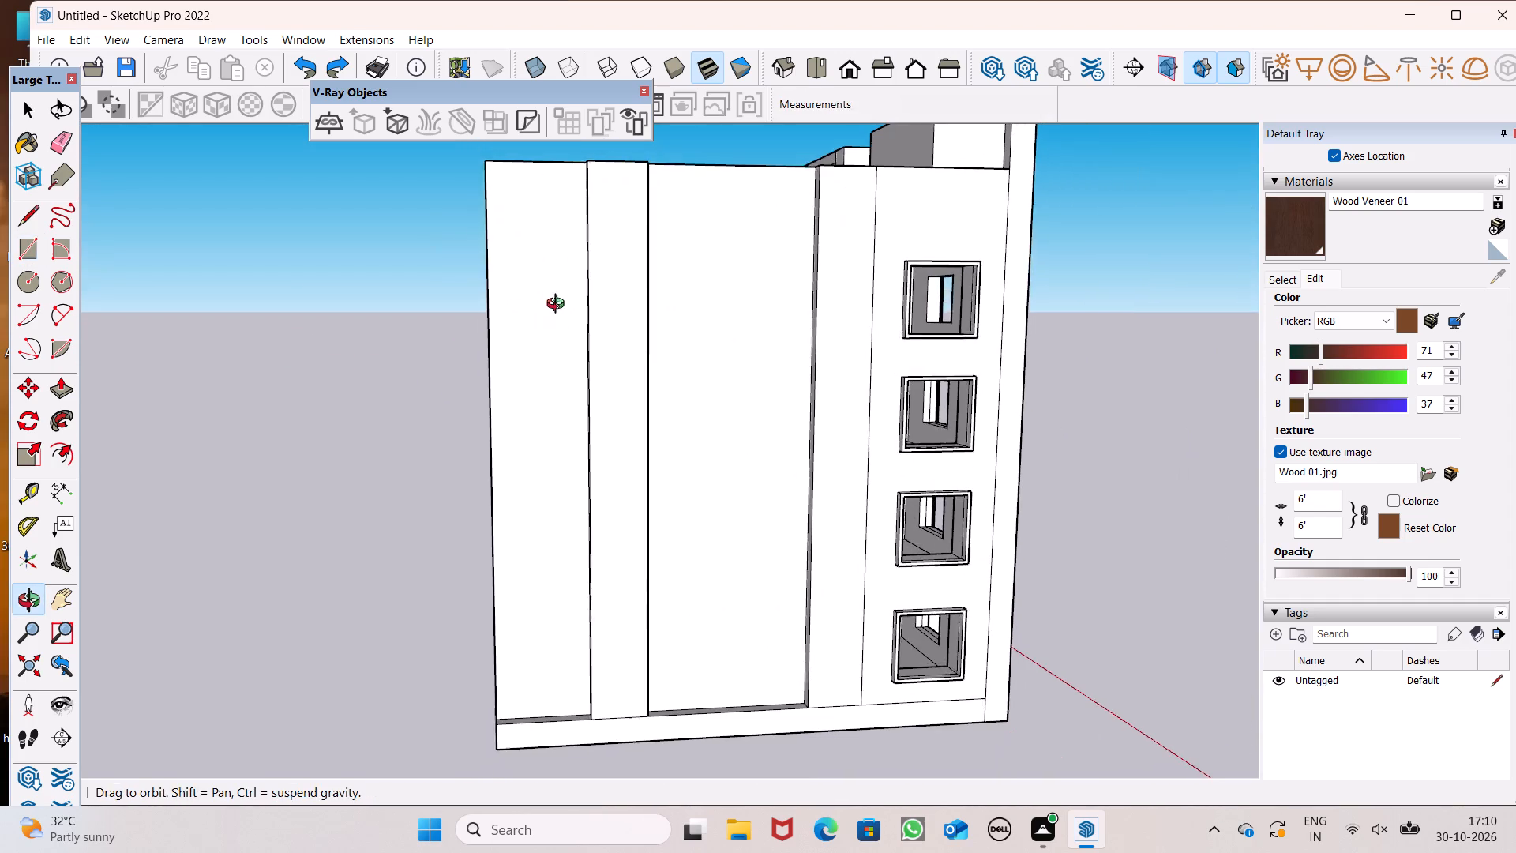
{"action": "middle_click_drag", "start_coordinate": [559, 306], "coordinate": [561, 295]}
{"action": "scroll", "coordinate": [536, 256], "scroll_direction": "down", "scroll_amount": 1}
{"action": "scroll", "coordinate": [503, 257], "scroll_direction": "up", "scroll_amount": 6}
{"action": "middle_click_drag", "start_coordinate": [524, 311], "coordinate": [715, 331]}
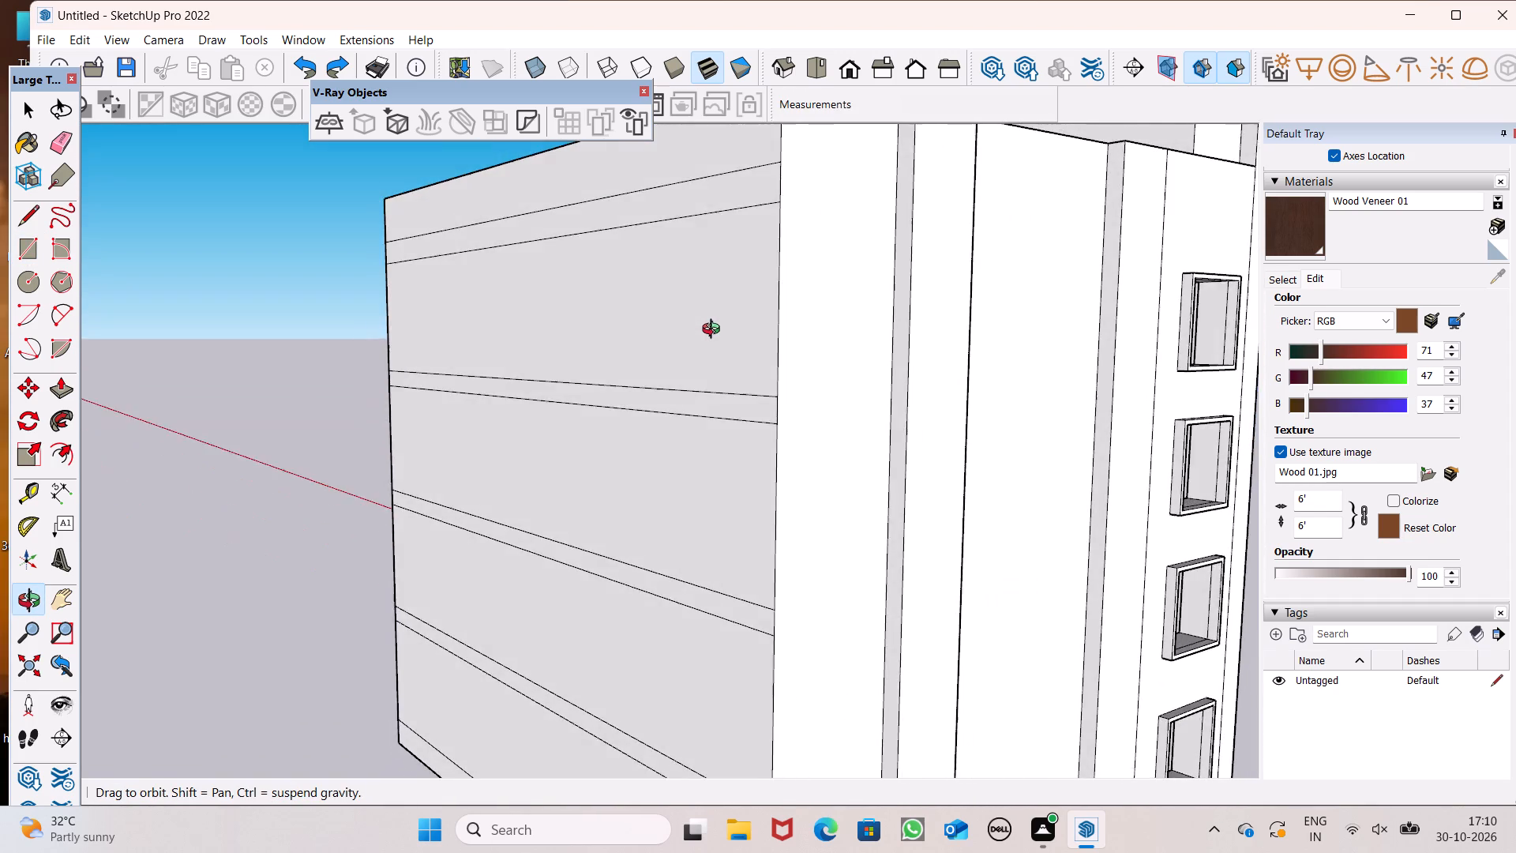
{"action": "middle_click_drag", "start_coordinate": [715, 331], "coordinate": [546, 333]}
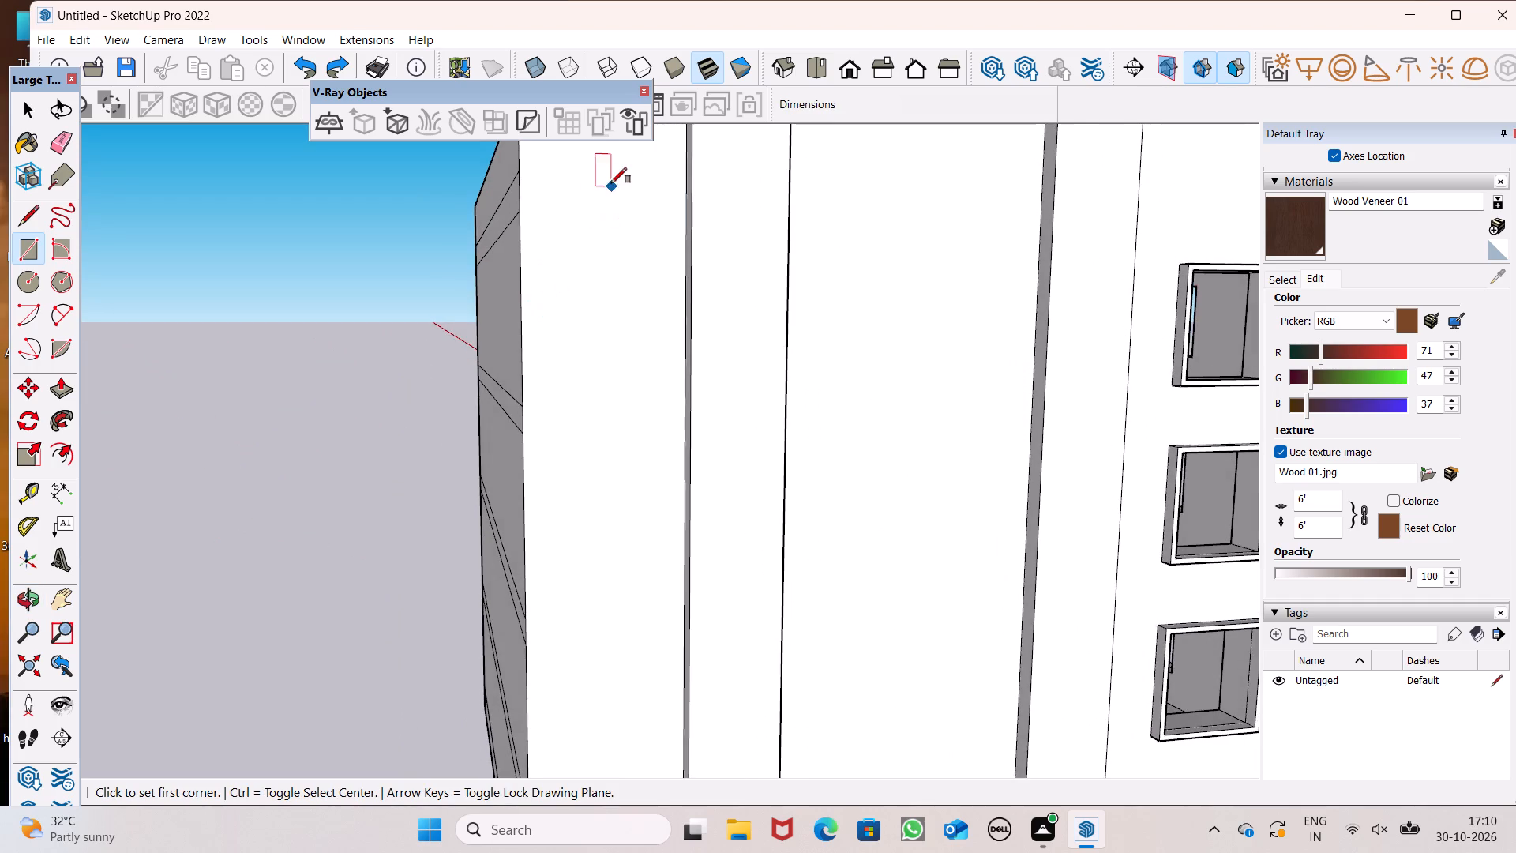
Draw a rectangle about 6' 2" wide and 6' 2" tall near the top of the side wall's outer panel away from the windows.
{"action": "scroll", "coordinate": [611, 182], "scroll_direction": "up", "scroll_amount": 1}
{"action": "scroll", "coordinate": [561, 295], "scroll_direction": "up", "scroll_amount": 1}
{"action": "scroll", "coordinate": [550, 262], "scroll_direction": "down", "scroll_amount": 2}
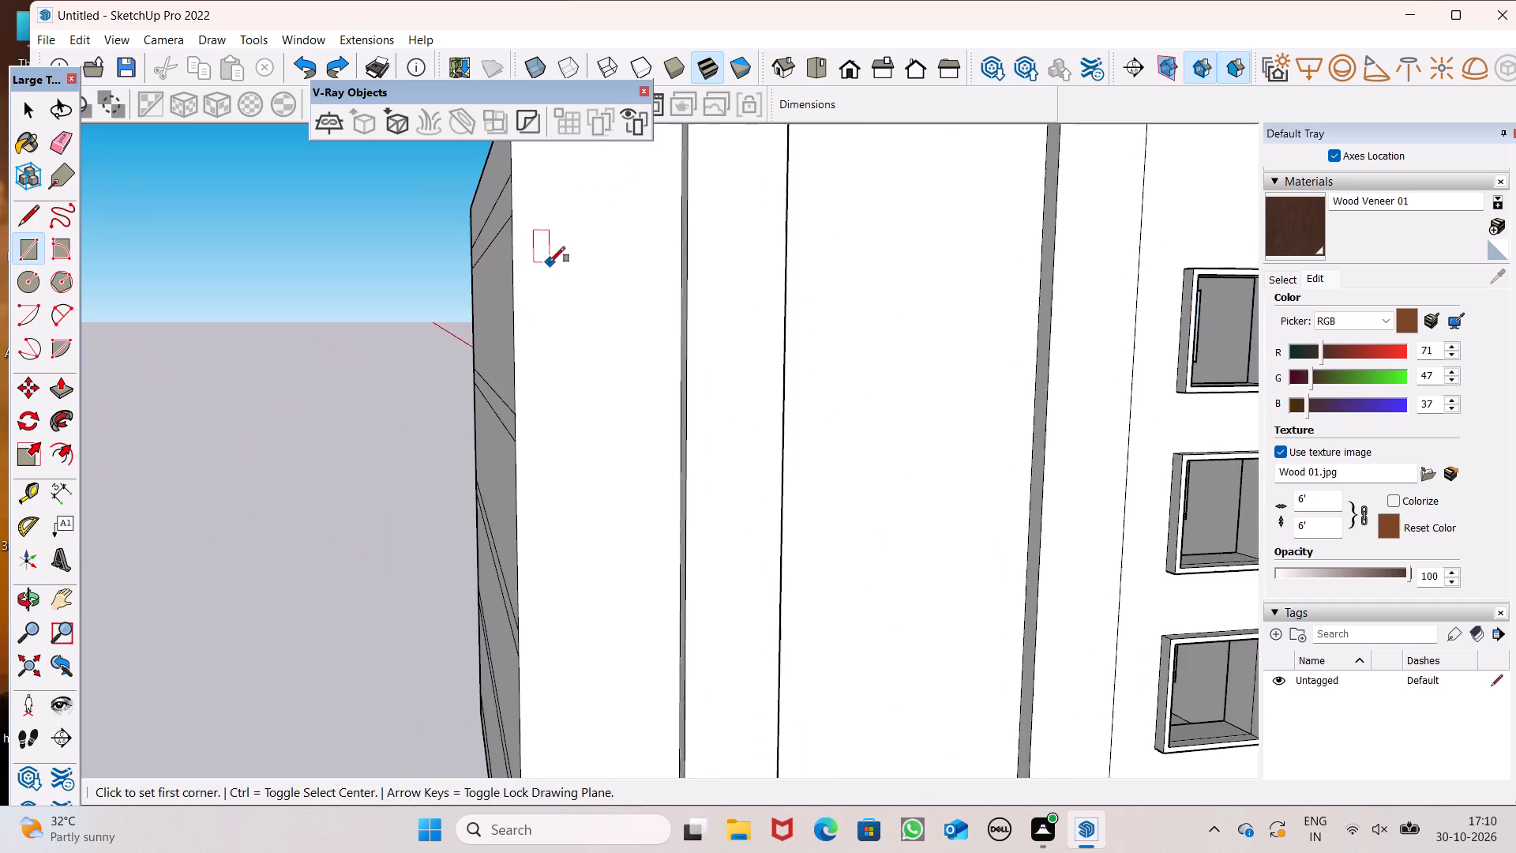
{"action": "middle_click_drag", "start_coordinate": [584, 297], "coordinate": [591, 269]}
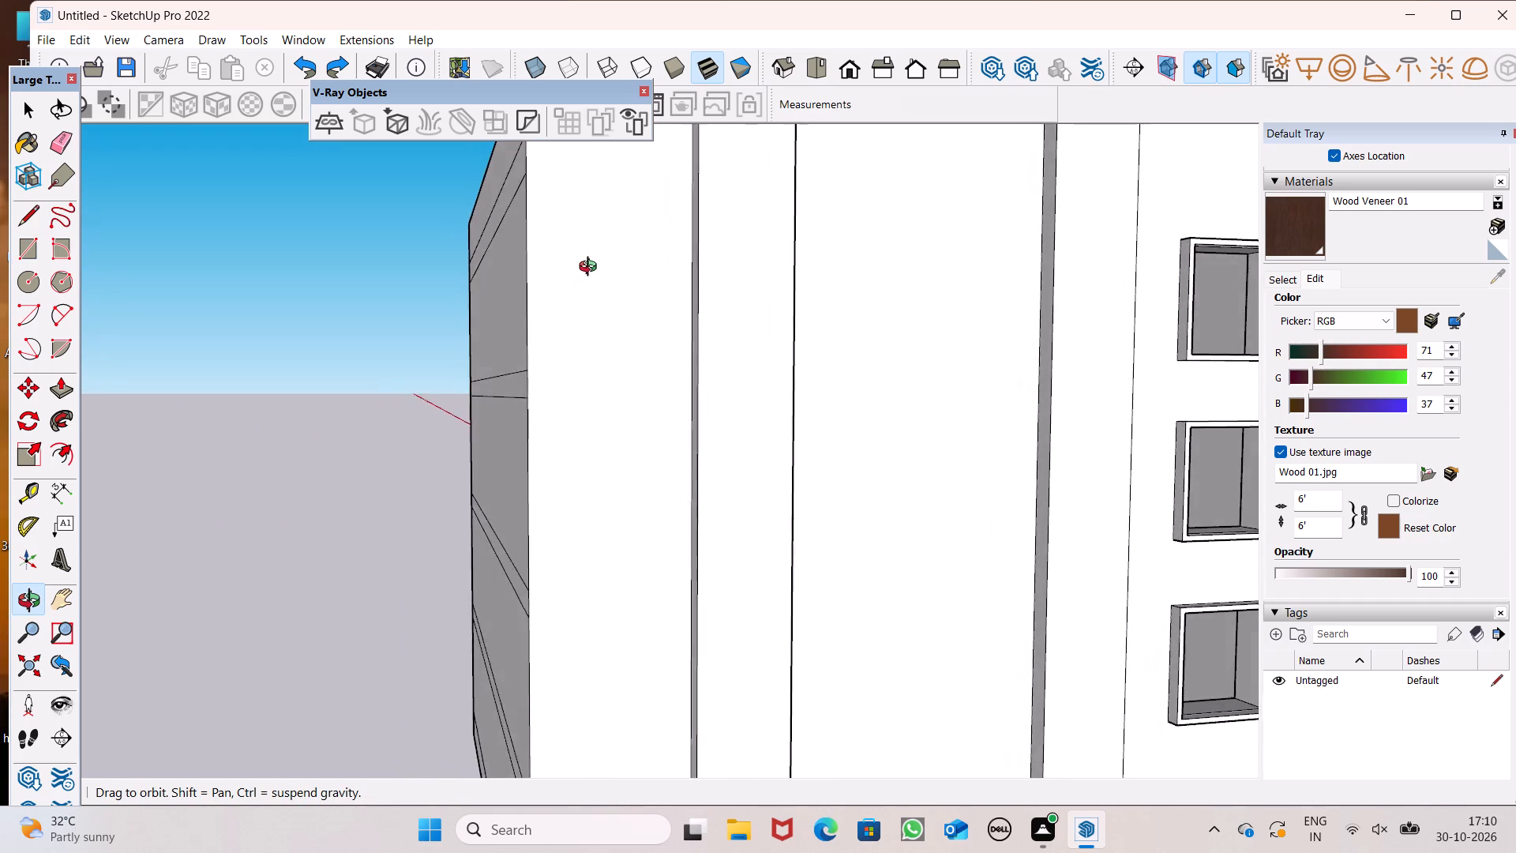
{"action": "middle_click_drag", "start_coordinate": [591, 269], "coordinate": [568, 287]}
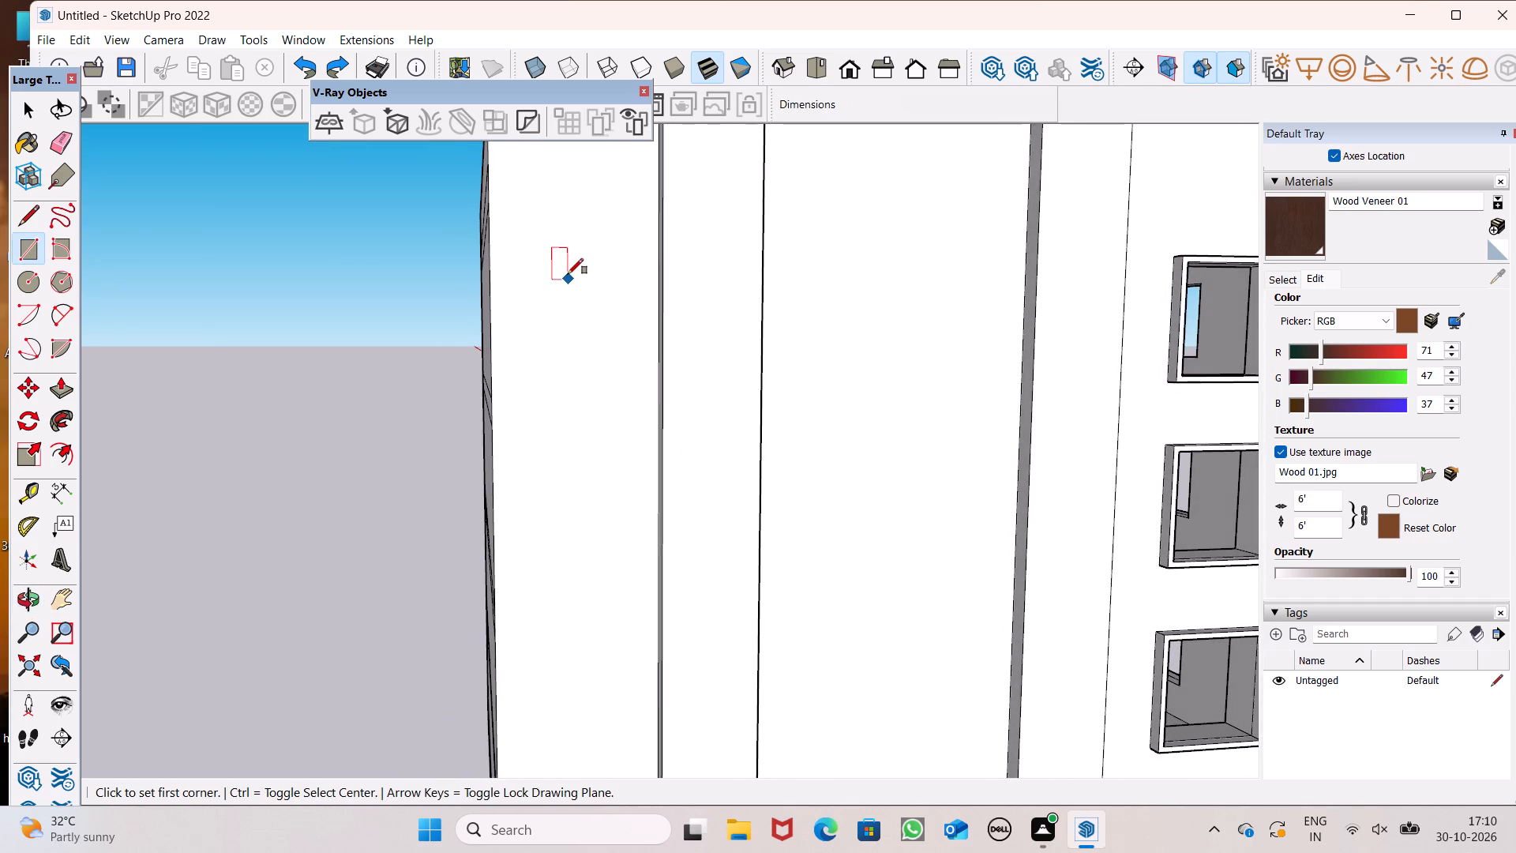
{"action": "scroll", "coordinate": [568, 275], "scroll_direction": "down", "scroll_amount": 5}
{"action": "middle_click_drag", "start_coordinate": [563, 279], "coordinate": [580, 306]}
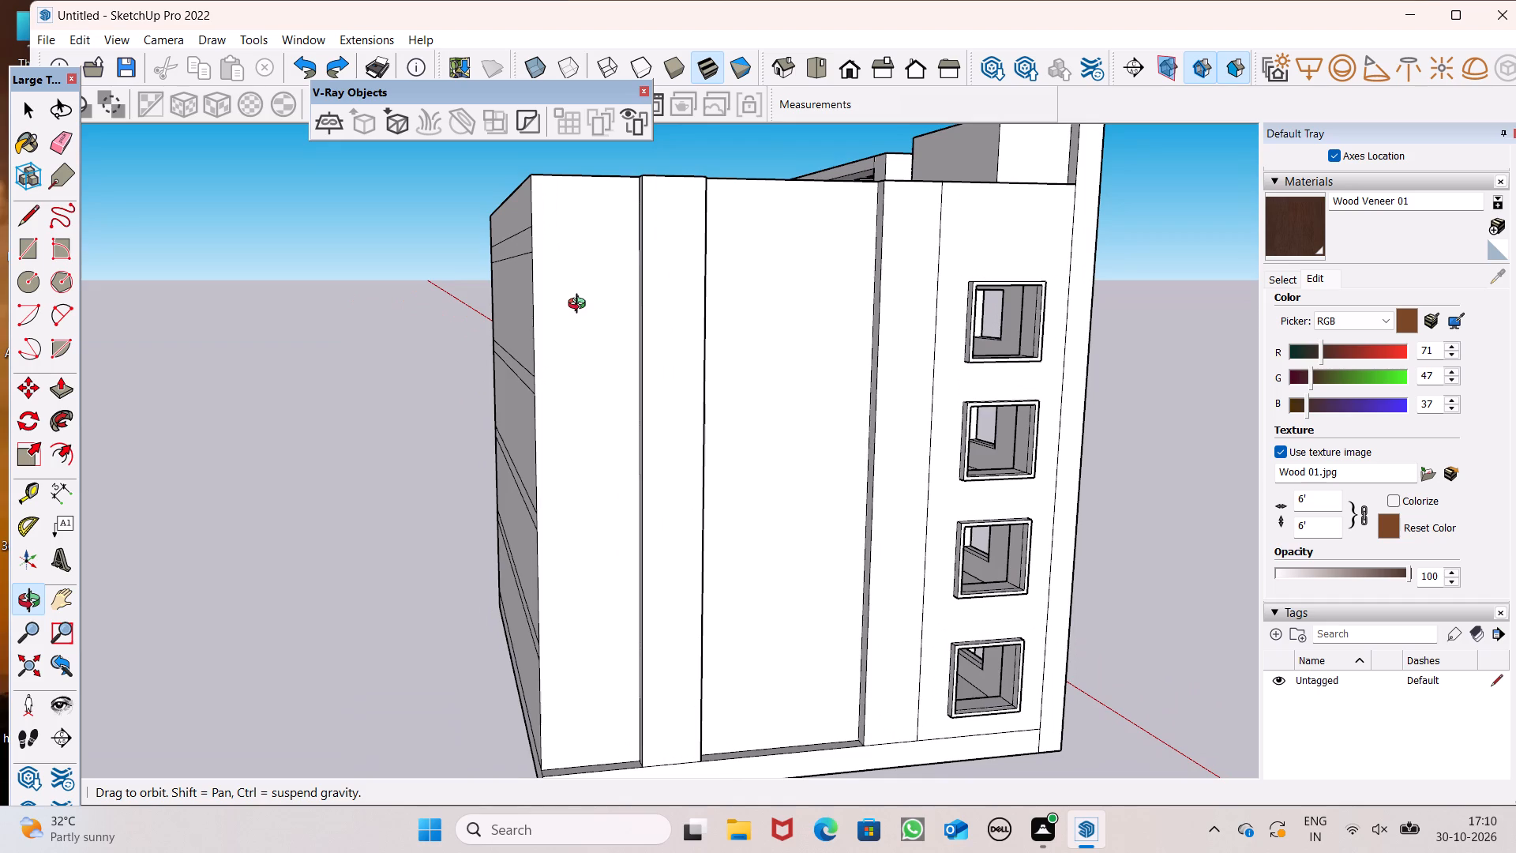
{"action": "middle_click_drag", "start_coordinate": [580, 306], "coordinate": [562, 348]}
{"action": "scroll", "coordinate": [562, 348], "scroll_direction": "up", "scroll_amount": 1}
{"action": "scroll", "coordinate": [562, 344], "scroll_direction": "down", "scroll_amount": 1}
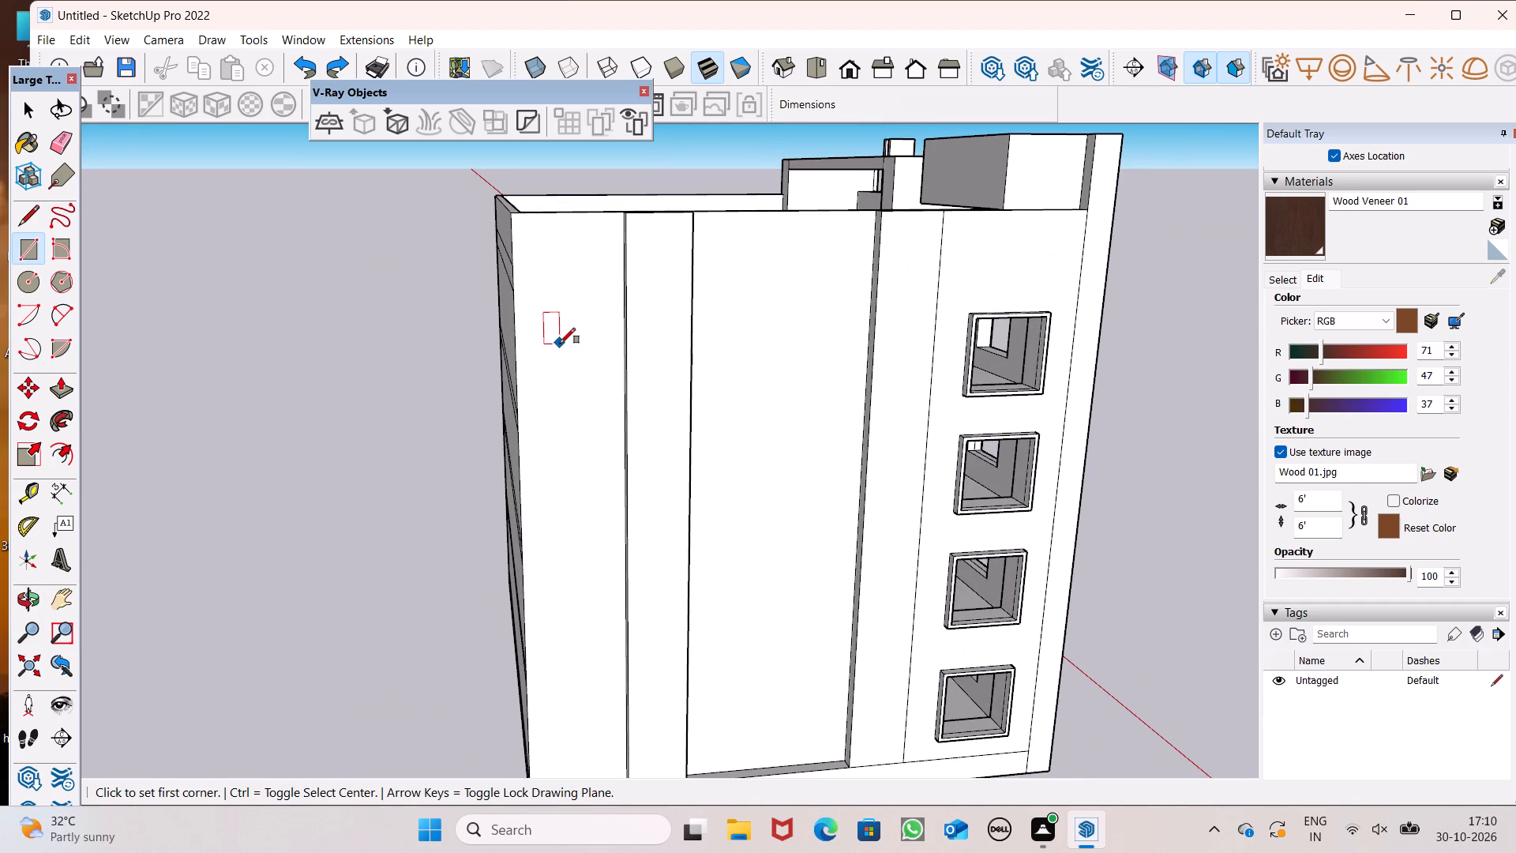
{"action": "middle_click_drag", "start_coordinate": [563, 355], "coordinate": [581, 325]}
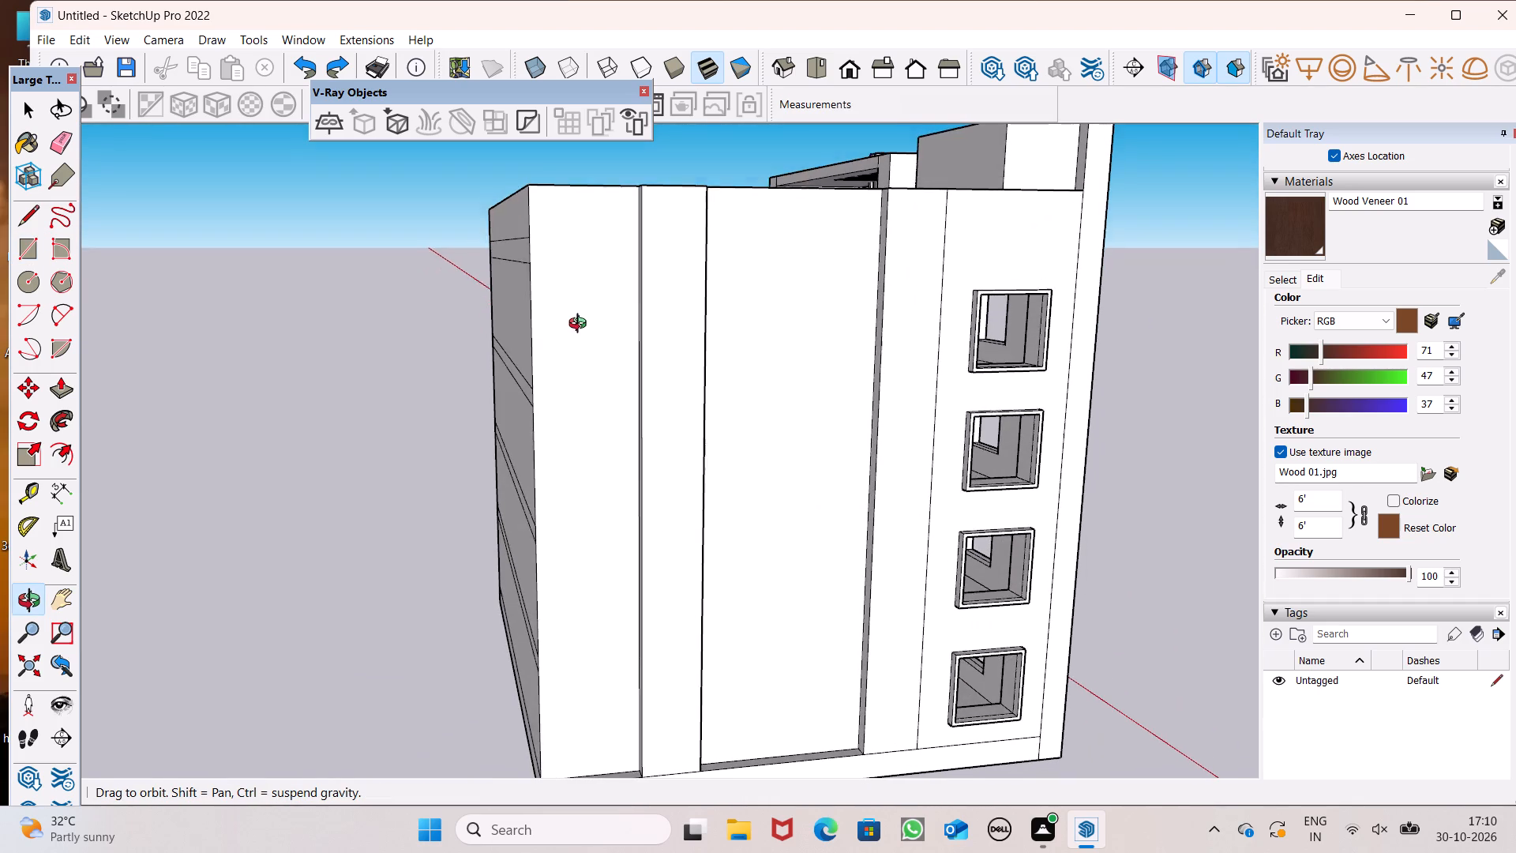
{"action": "middle_click_drag", "start_coordinate": [581, 325], "coordinate": [595, 316]}
{"action": "scroll", "coordinate": [595, 316], "scroll_direction": "up", "scroll_amount": 1}
{"action": "middle_click_drag", "start_coordinate": [597, 321], "coordinate": [584, 317]}
{"action": "scroll", "coordinate": [576, 302], "scroll_direction": "up", "scroll_amount": 1}
{"action": "middle_click_drag", "start_coordinate": [579, 318], "coordinate": [547, 302]}
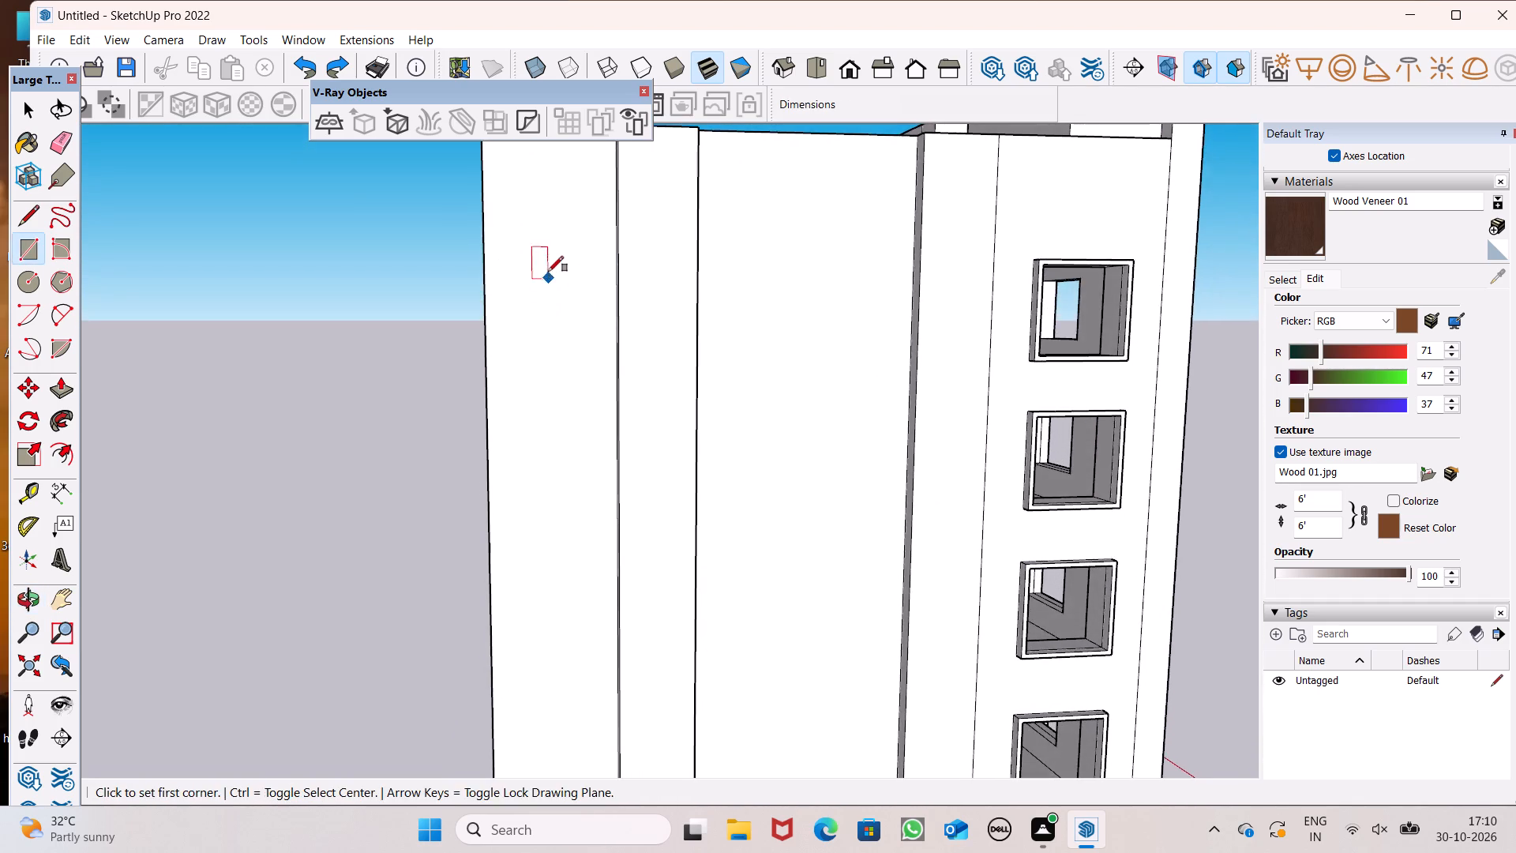
{"action": "left_click", "coordinate": [508, 240]}
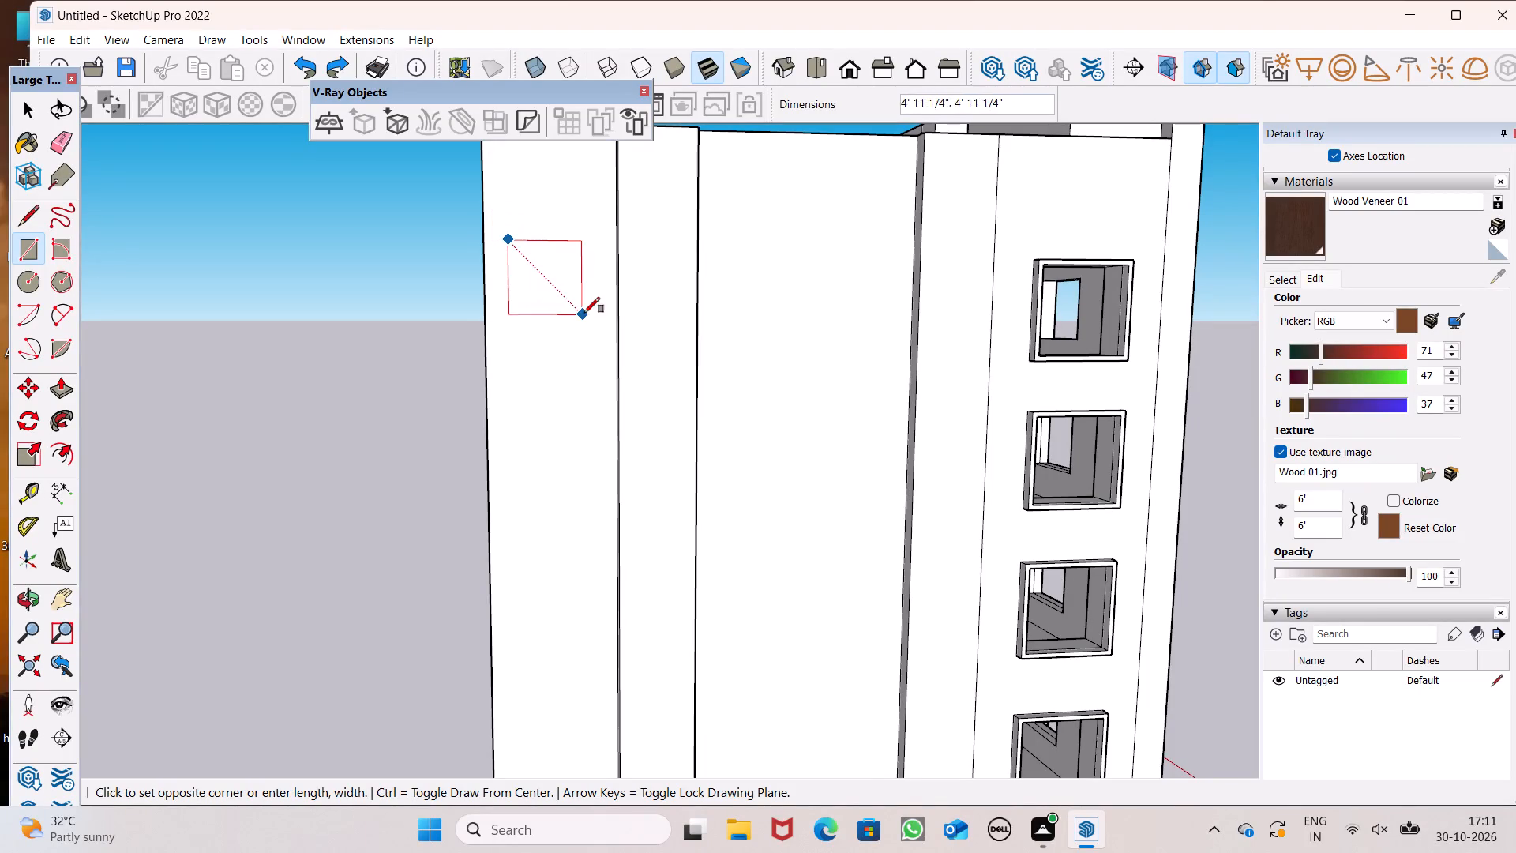
{"action": "left_click", "coordinate": [602, 333]}
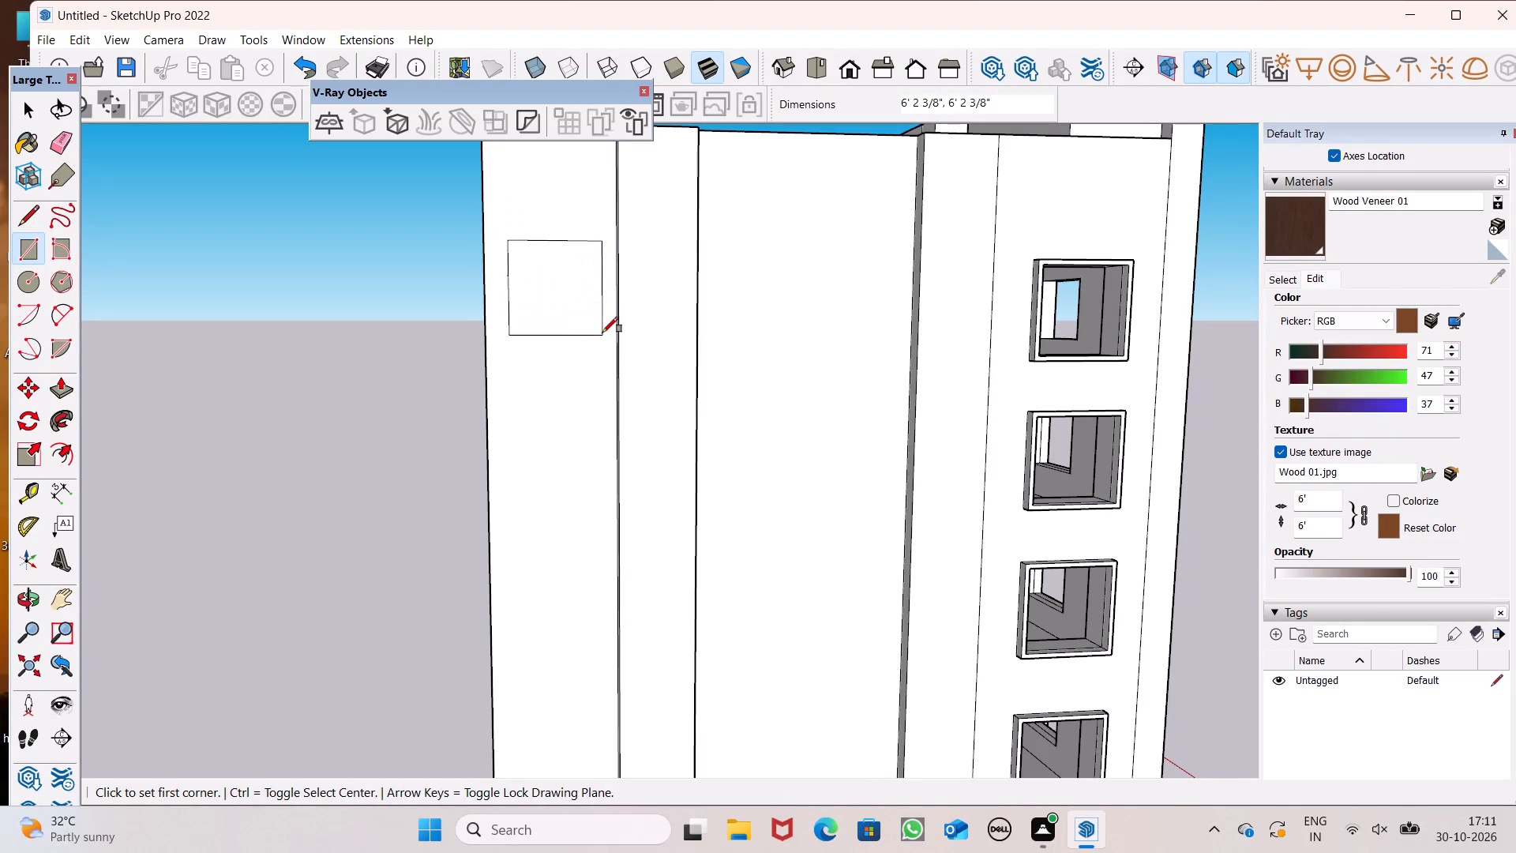
{"action": "key", "text": "space"}
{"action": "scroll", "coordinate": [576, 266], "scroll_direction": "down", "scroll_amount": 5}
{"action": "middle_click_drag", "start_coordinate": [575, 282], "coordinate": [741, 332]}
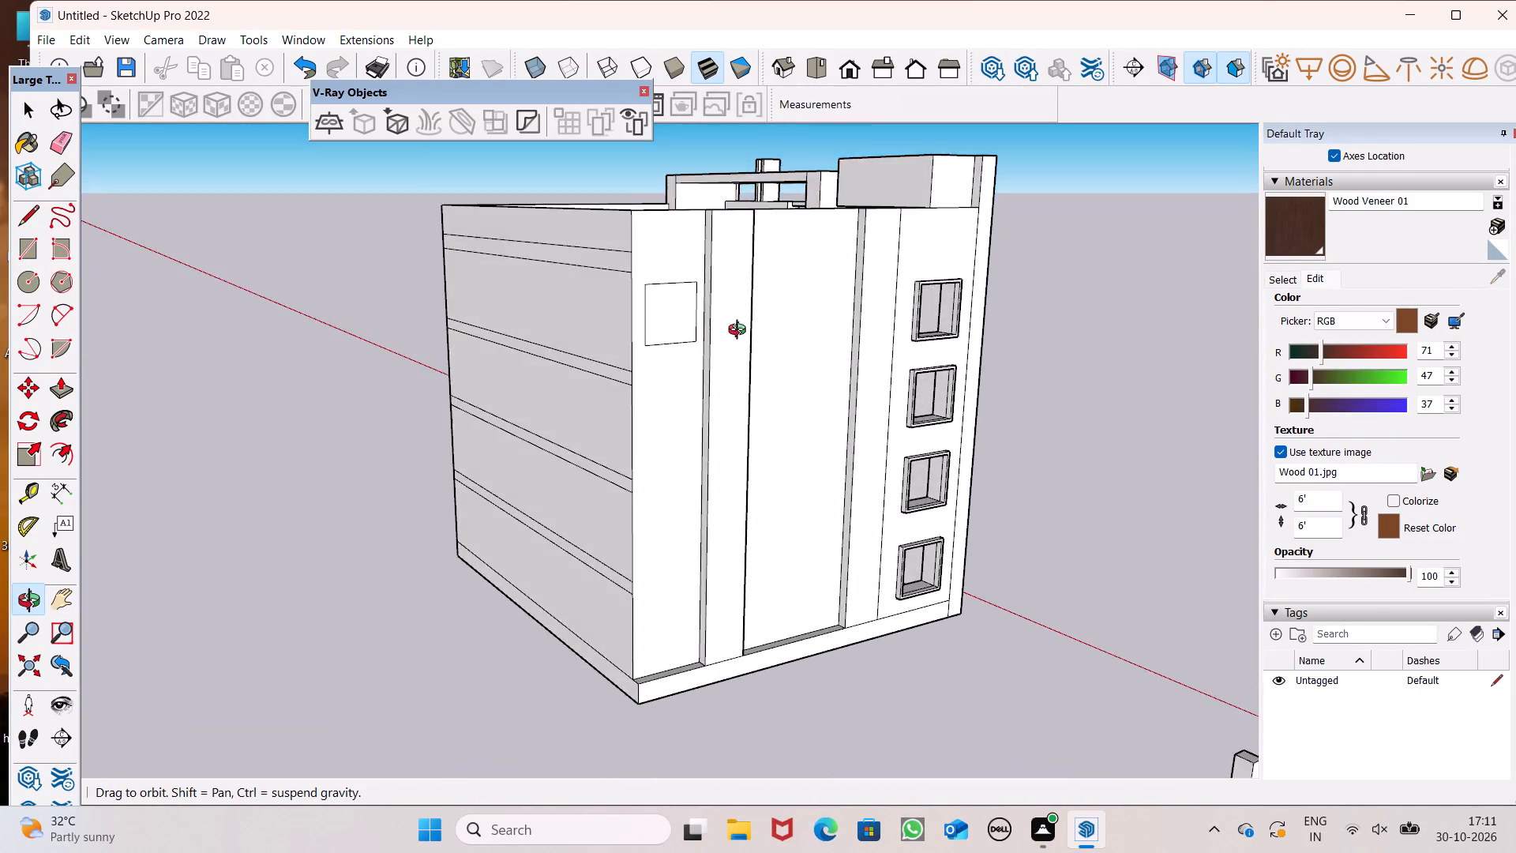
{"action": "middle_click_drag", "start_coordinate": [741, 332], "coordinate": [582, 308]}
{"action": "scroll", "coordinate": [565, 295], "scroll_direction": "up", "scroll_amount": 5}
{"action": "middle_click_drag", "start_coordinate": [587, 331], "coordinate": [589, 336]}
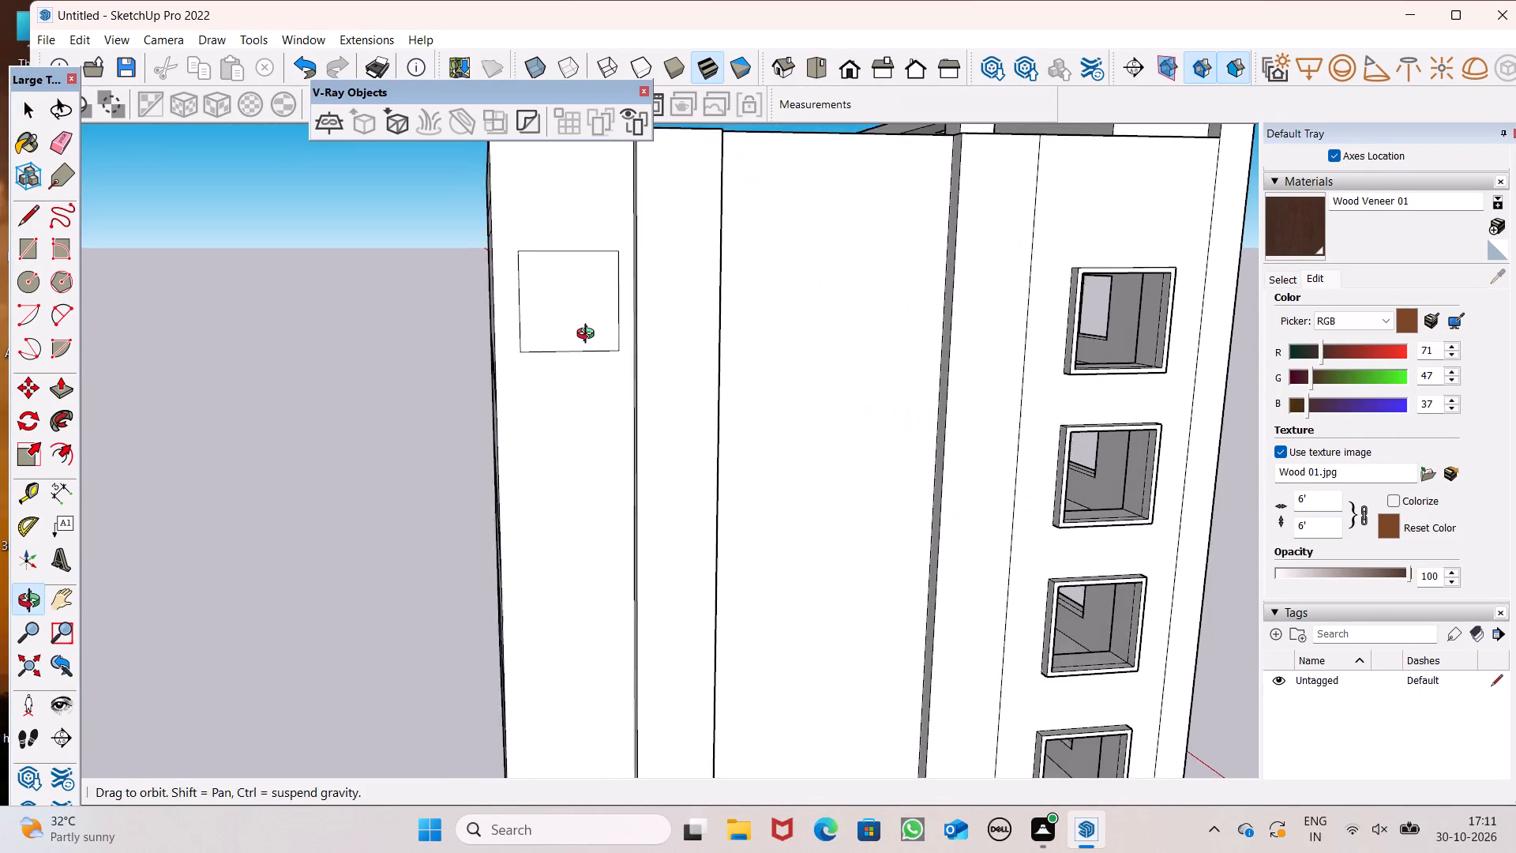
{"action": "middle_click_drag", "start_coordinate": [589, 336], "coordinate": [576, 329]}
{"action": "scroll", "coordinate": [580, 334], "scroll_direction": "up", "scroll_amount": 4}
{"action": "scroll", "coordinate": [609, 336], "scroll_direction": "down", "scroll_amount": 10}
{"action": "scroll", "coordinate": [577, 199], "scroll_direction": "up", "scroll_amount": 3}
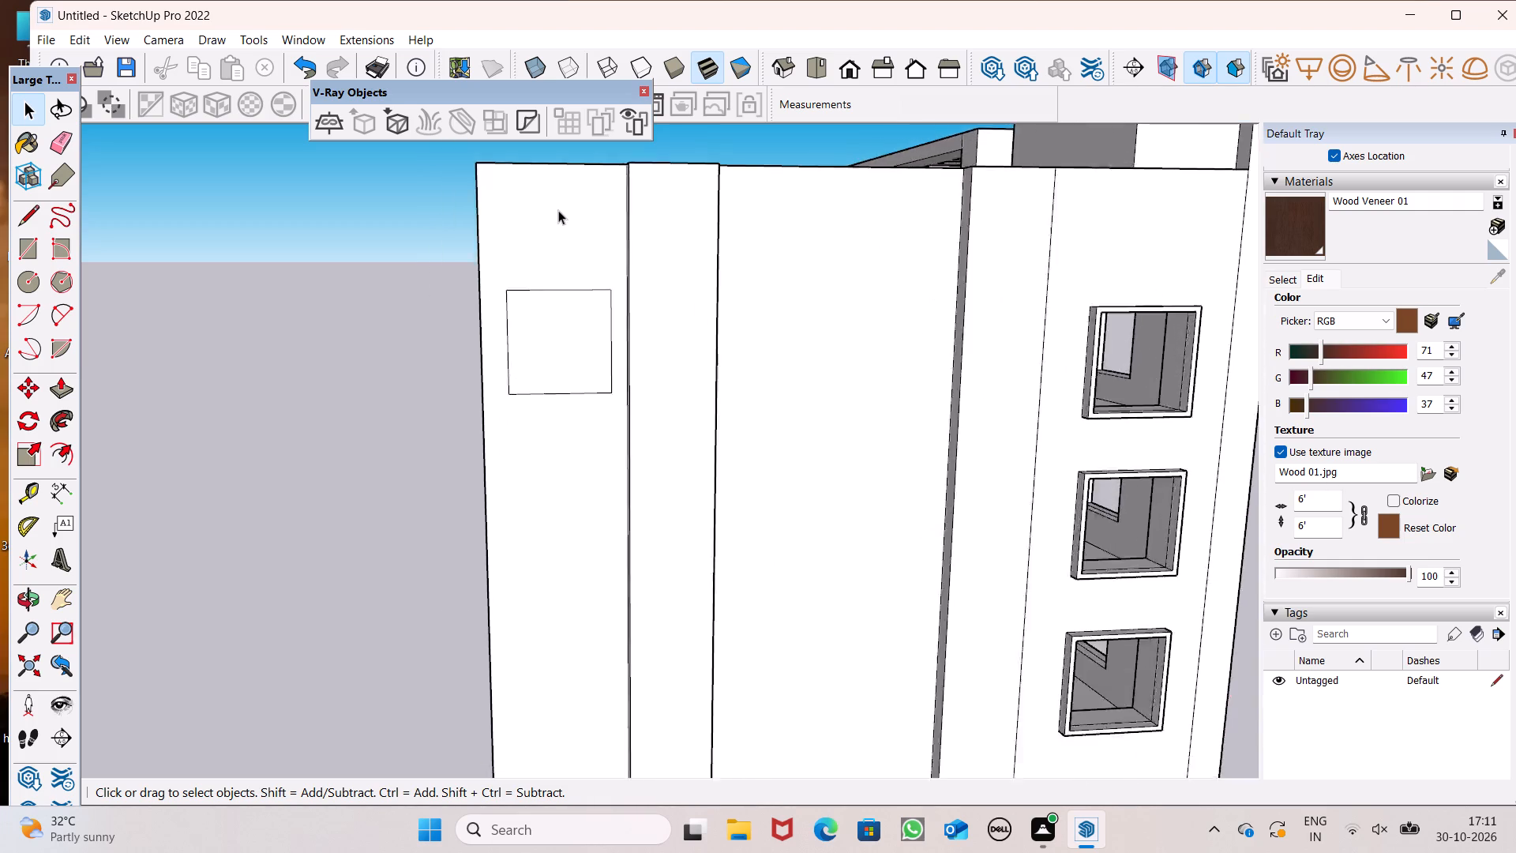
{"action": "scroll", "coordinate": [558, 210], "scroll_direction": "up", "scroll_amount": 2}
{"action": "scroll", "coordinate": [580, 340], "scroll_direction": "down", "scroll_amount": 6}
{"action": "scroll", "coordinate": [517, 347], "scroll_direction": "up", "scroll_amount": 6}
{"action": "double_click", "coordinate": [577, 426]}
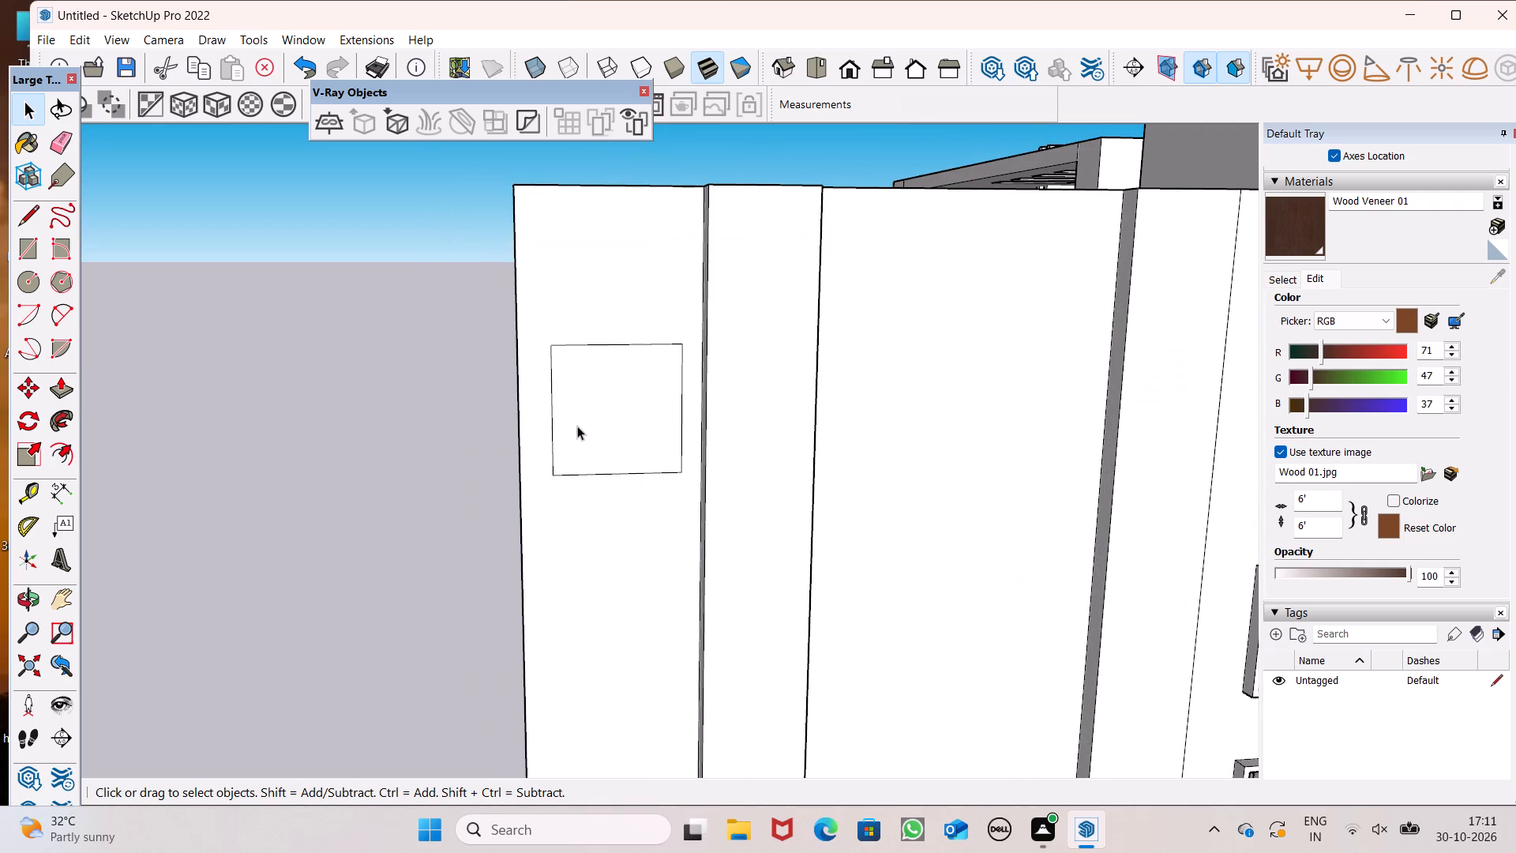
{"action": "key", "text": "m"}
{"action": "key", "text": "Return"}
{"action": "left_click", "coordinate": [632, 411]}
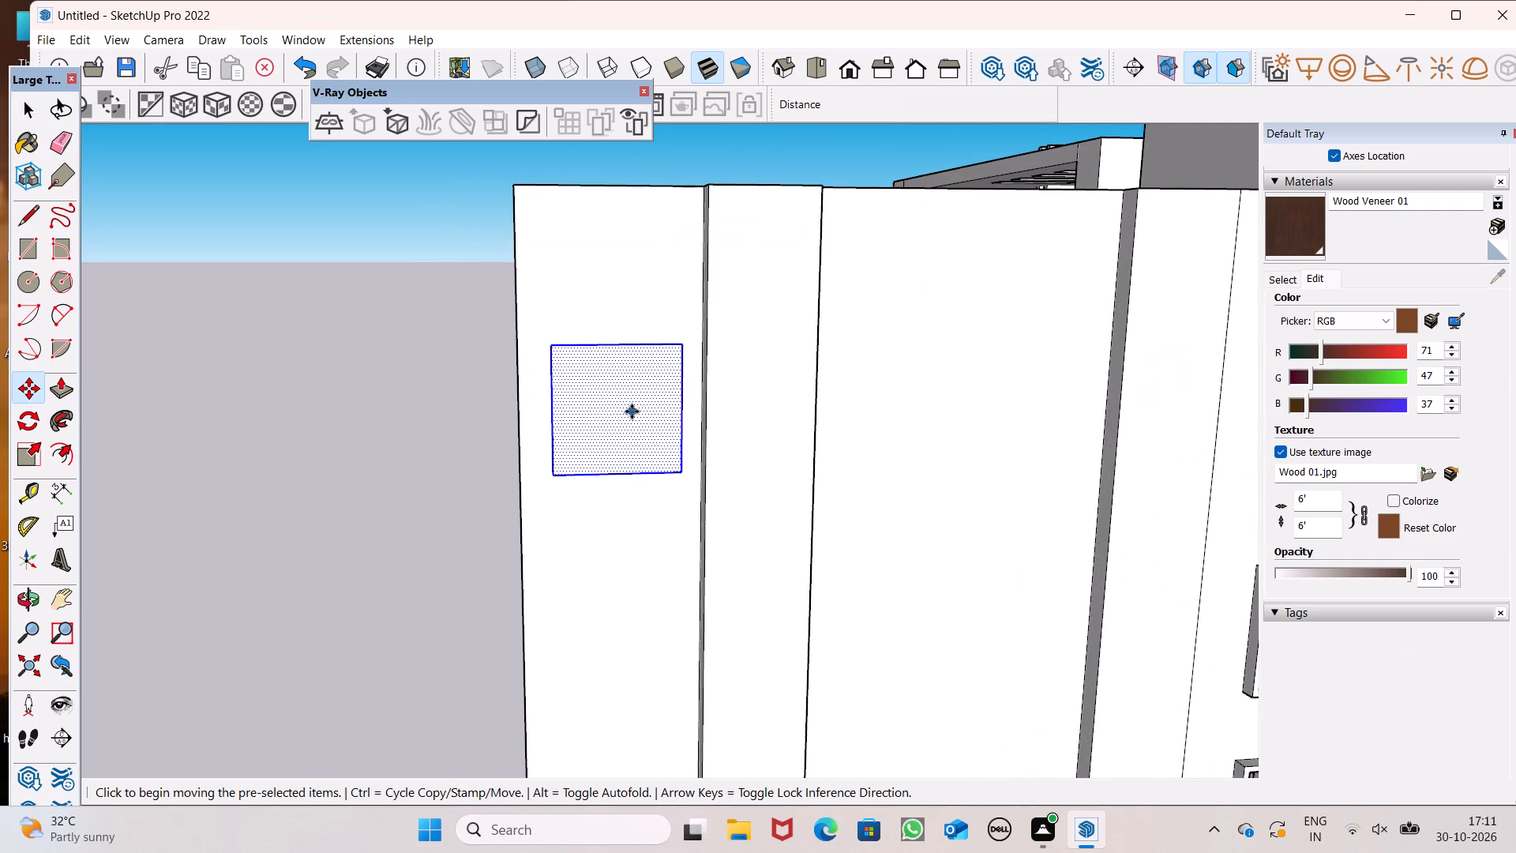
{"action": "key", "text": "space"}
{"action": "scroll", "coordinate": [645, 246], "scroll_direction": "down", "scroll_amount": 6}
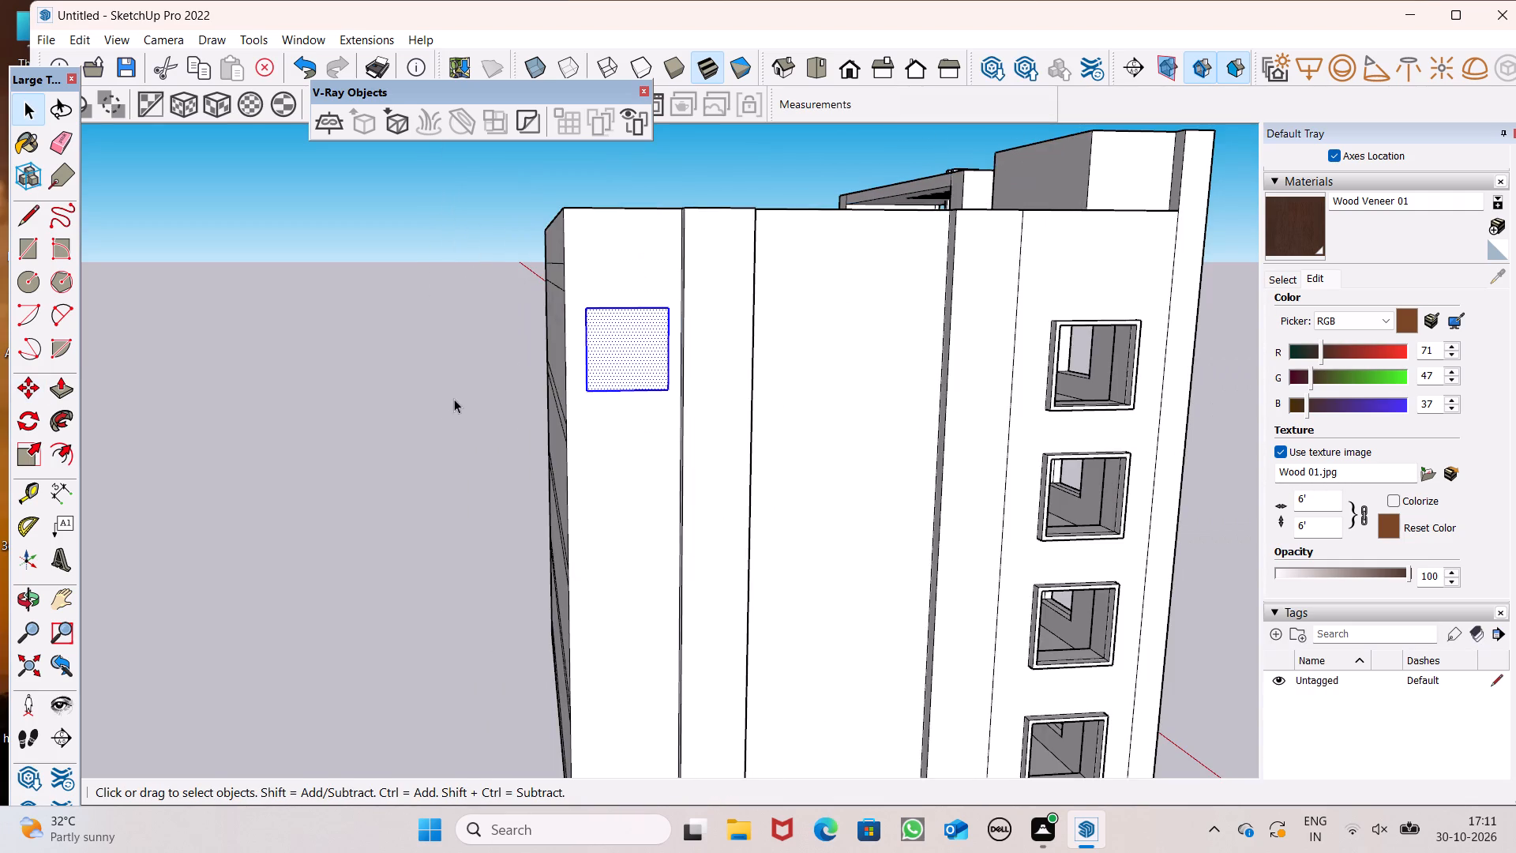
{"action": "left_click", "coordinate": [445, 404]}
Copy the square on the side wall's outer panel straight down about 11' 9" as the second opening outline.
{"action": "scroll", "coordinate": [419, 343], "scroll_direction": "down", "scroll_amount": 4}
{"action": "middle_click_drag", "start_coordinate": [568, 452], "coordinate": [559, 401]}
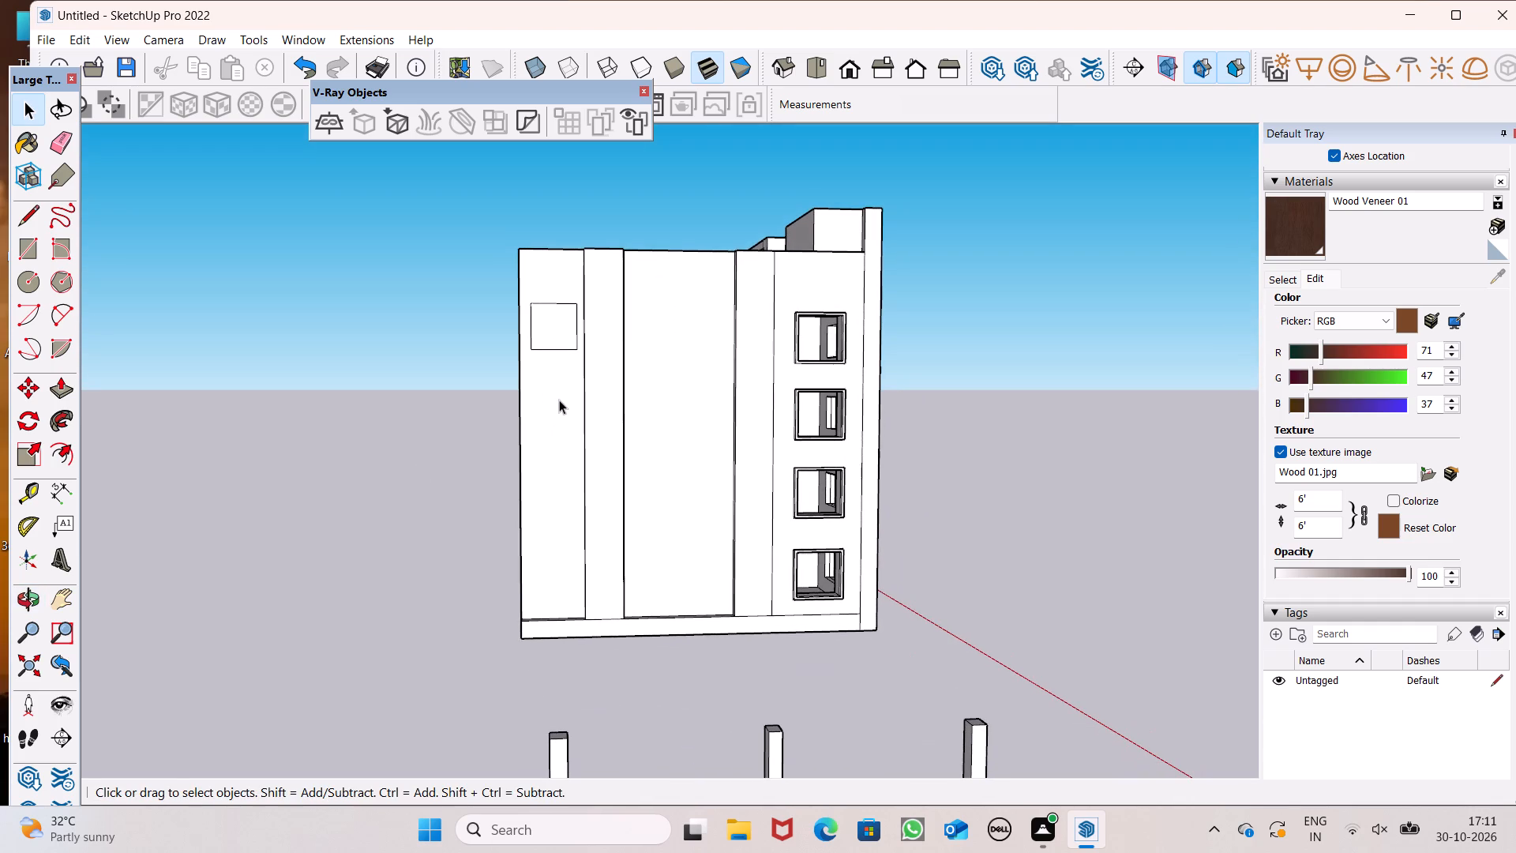
{"action": "scroll", "coordinate": [647, 423], "scroll_direction": "down", "scroll_amount": 1}
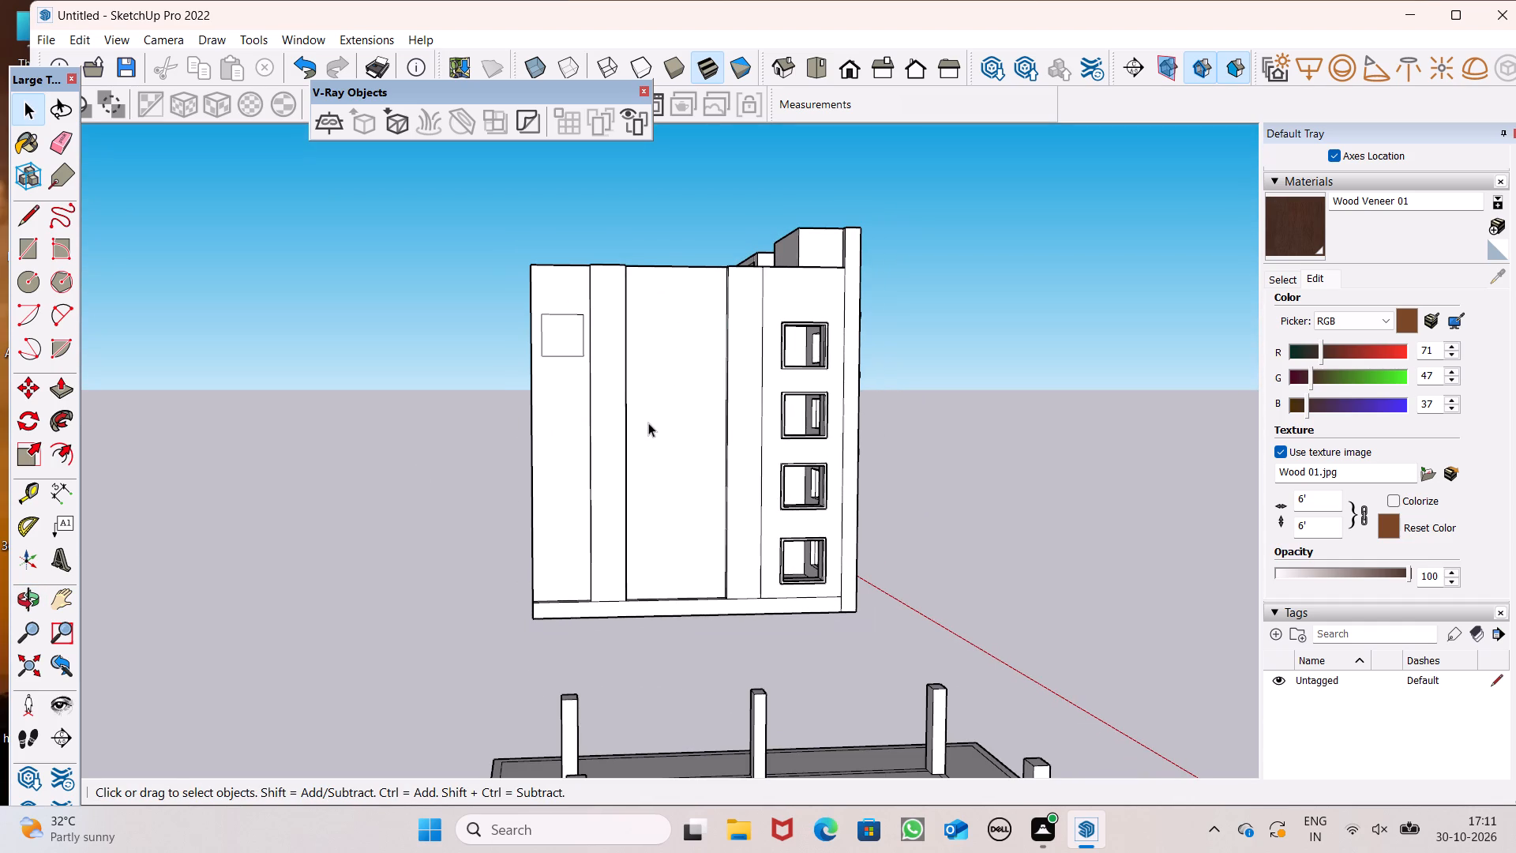
{"action": "scroll", "coordinate": [576, 322], "scroll_direction": "up", "scroll_amount": 5}
{"action": "middle_click_drag", "start_coordinate": [568, 400], "coordinate": [575, 364]}
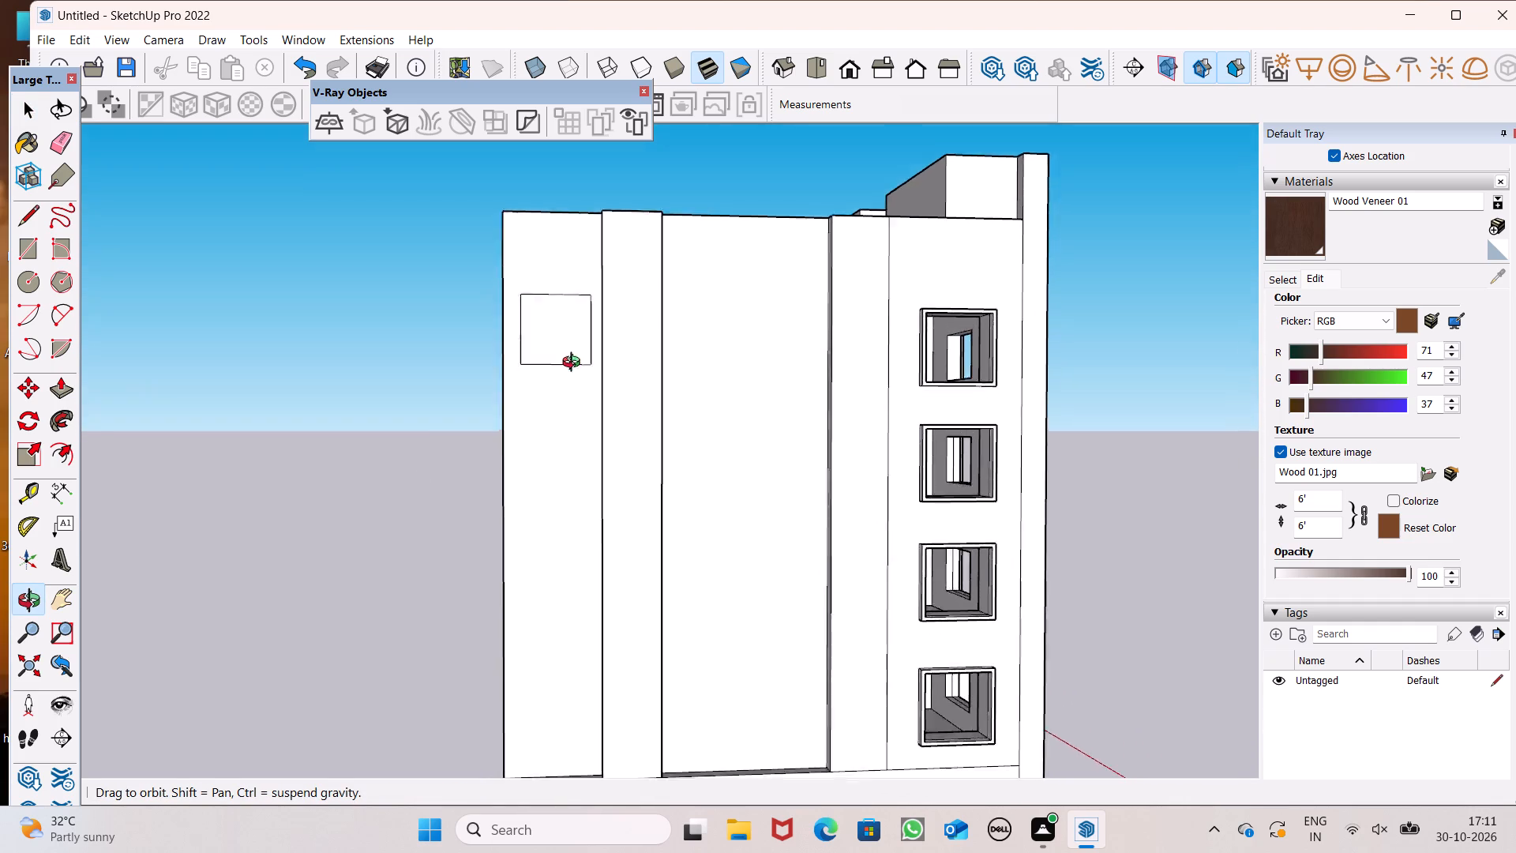
{"action": "middle_click_drag", "start_coordinate": [575, 364], "coordinate": [581, 348]}
{"action": "double_click", "coordinate": [555, 294]}
{"action": "scroll", "coordinate": [596, 325], "scroll_direction": "down", "scroll_amount": 4}
{"action": "middle_click_drag", "start_coordinate": [614, 393], "coordinate": [561, 528]}
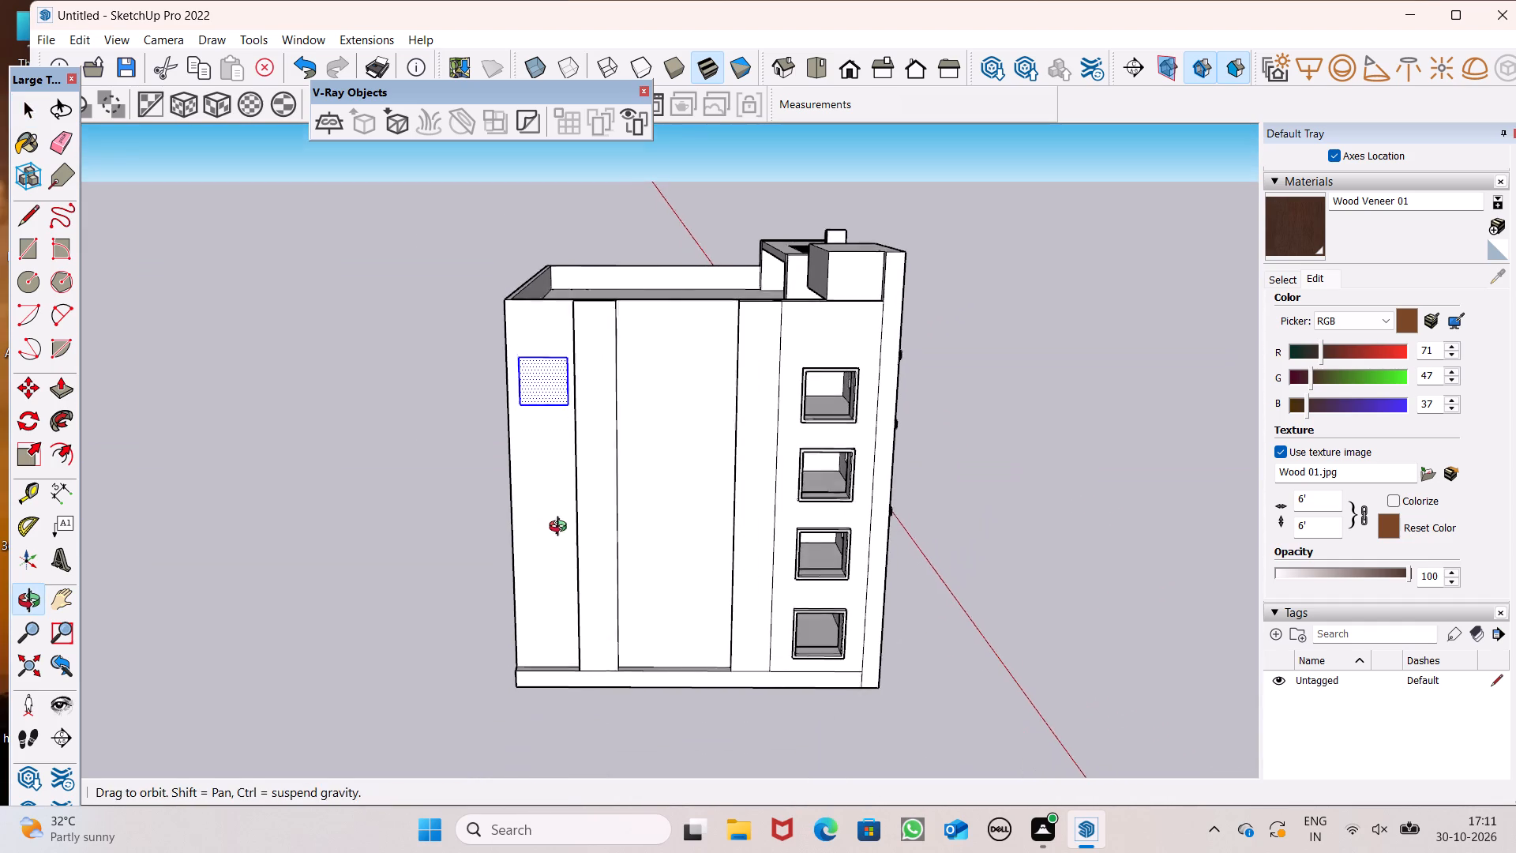
{"action": "middle_click_drag", "start_coordinate": [561, 528], "coordinate": [565, 530]}
{"action": "key", "text": "m"}
{"action": "key", "text": "Return"}
{"action": "scroll", "coordinate": [565, 428], "scroll_direction": "up", "scroll_amount": 6}
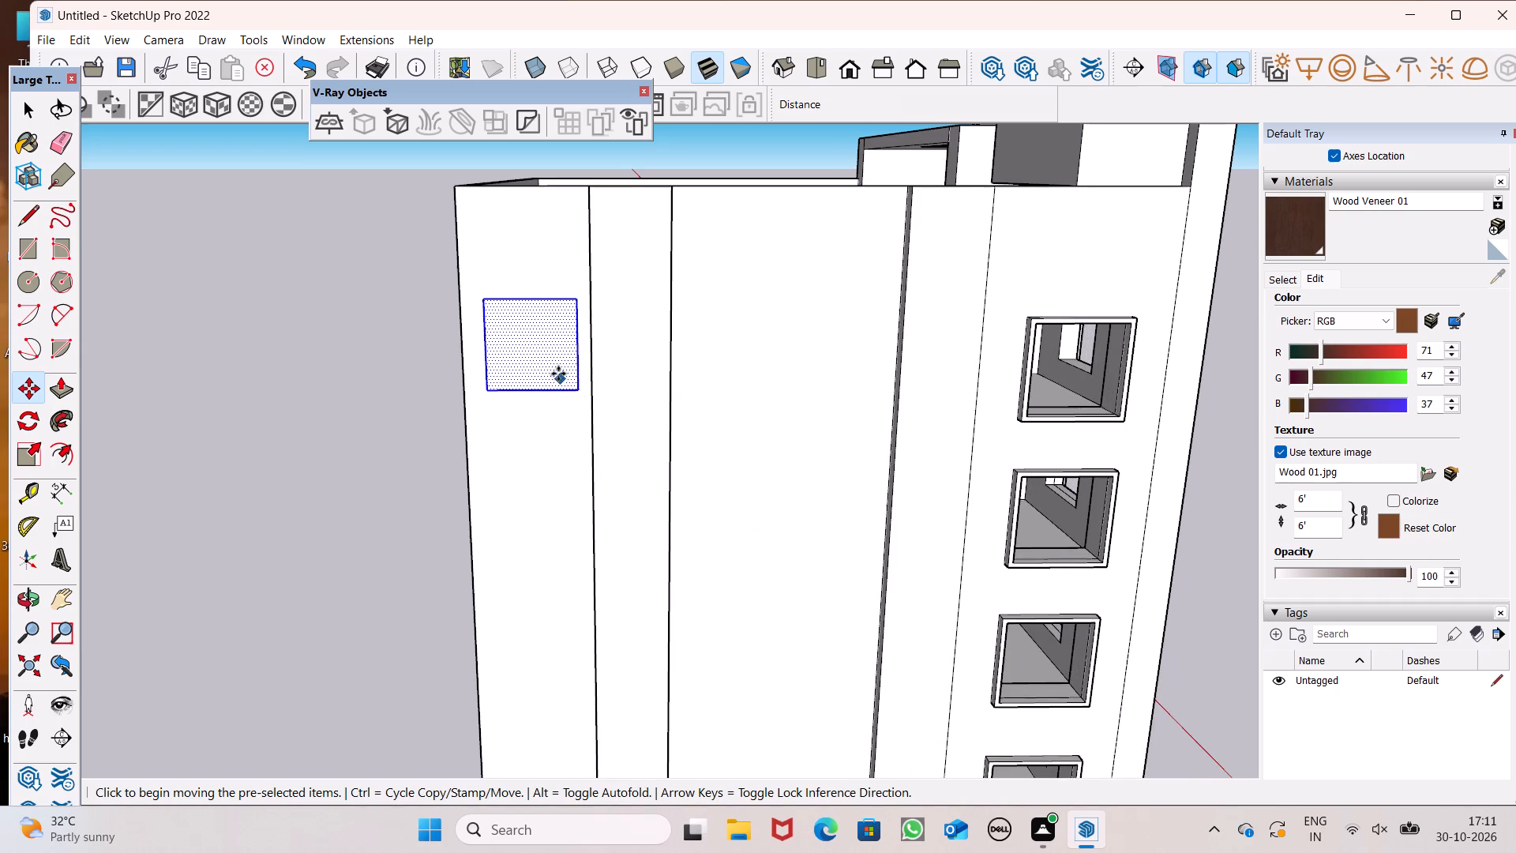
{"action": "scroll", "coordinate": [651, 306], "scroll_direction": "down", "scroll_amount": 6}
{"action": "scroll", "coordinate": [467, 370], "scroll_direction": "up", "scroll_amount": 5}
{"action": "left_click_drag", "start_coordinate": [601, 321], "coordinate": [601, 354]}
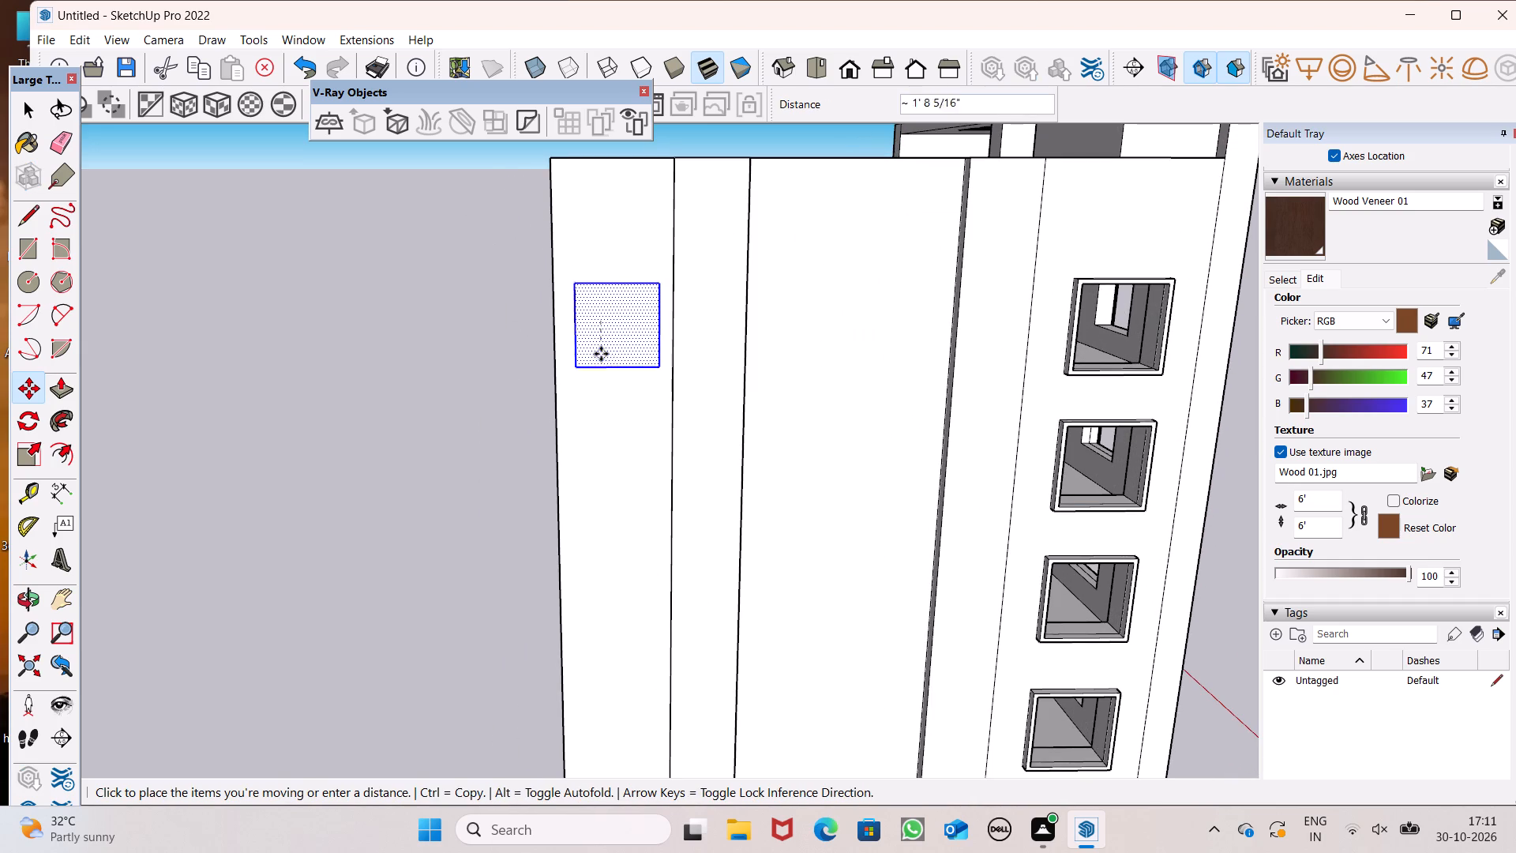
{"action": "left_click_drag", "start_coordinate": [601, 354], "coordinate": [606, 465]}
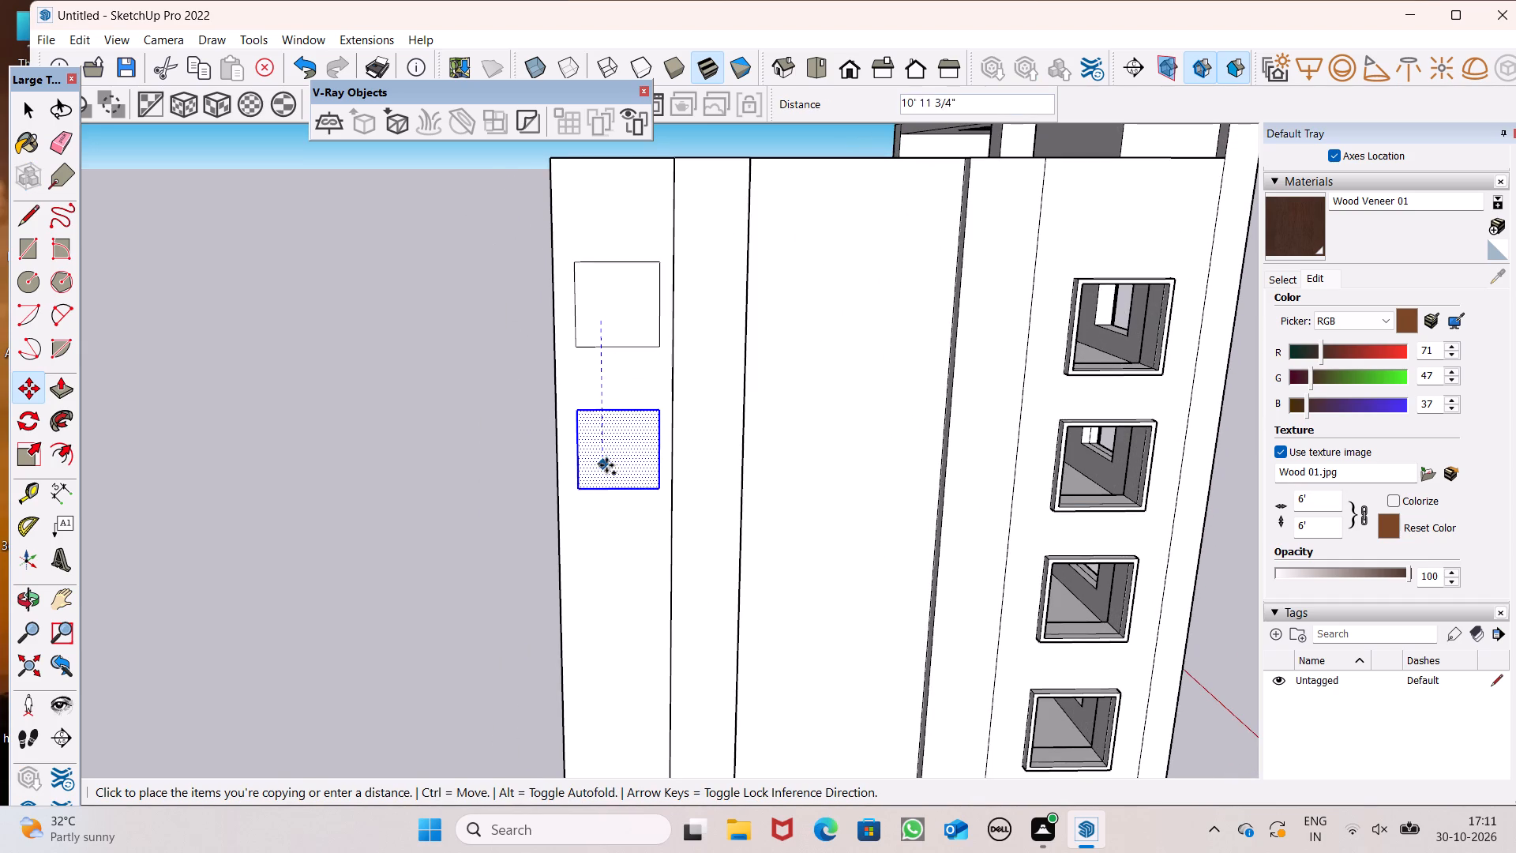
{"action": "left_click_drag", "start_coordinate": [606, 465], "coordinate": [610, 474]}
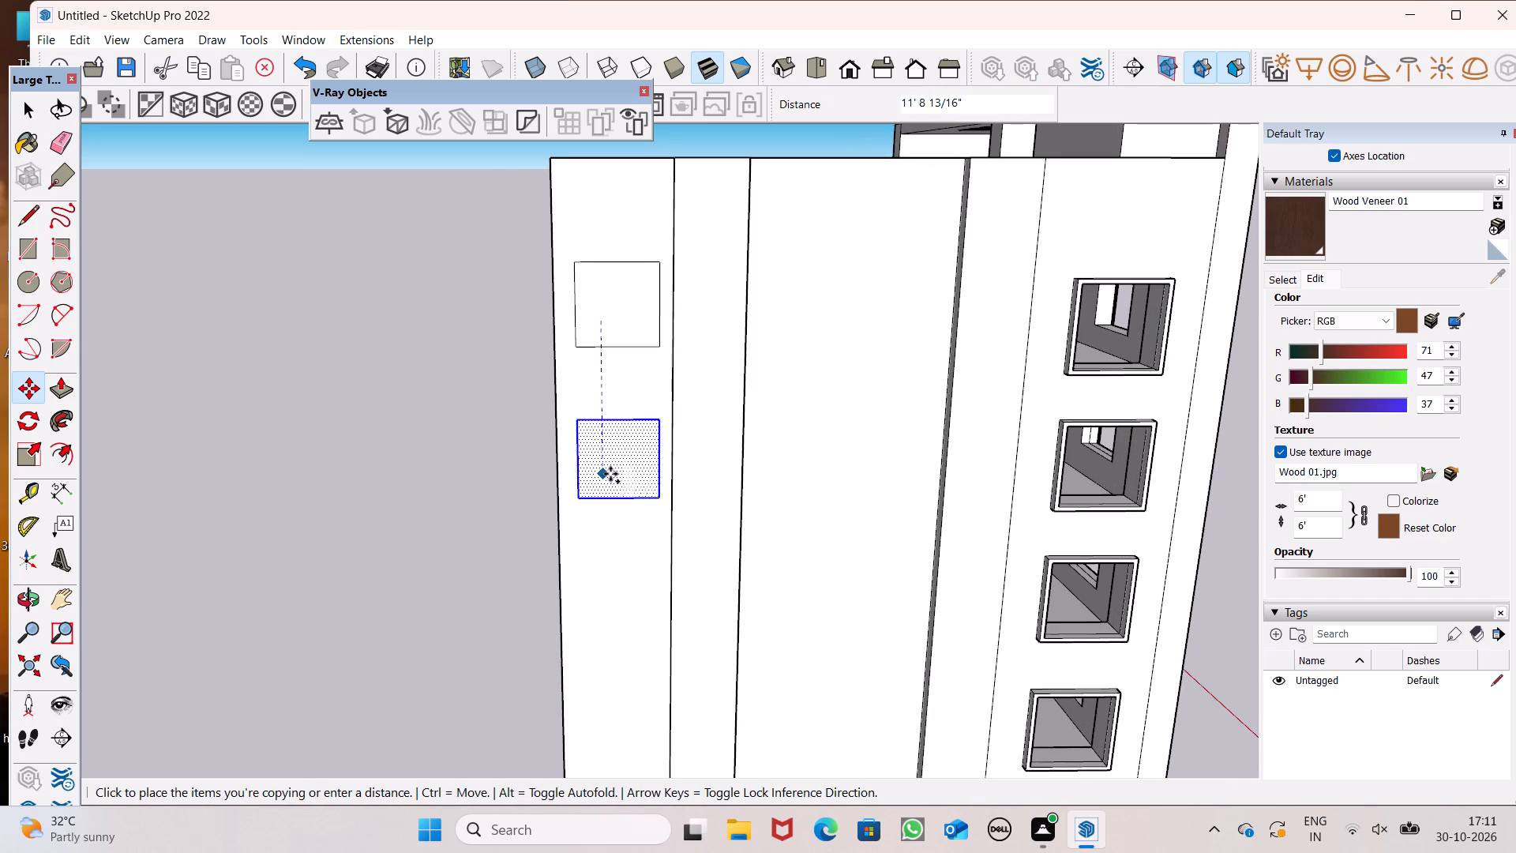
{"action": "left_click_drag", "start_coordinate": [610, 474], "coordinate": [611, 475]}
Copy the second square straight down about 10' 9" on the same panel as the third opening outline.
{"action": "scroll", "coordinate": [623, 403], "scroll_direction": "down", "scroll_amount": 7}
{"action": "middle_click_drag", "start_coordinate": [629, 678], "coordinate": [629, 531]}
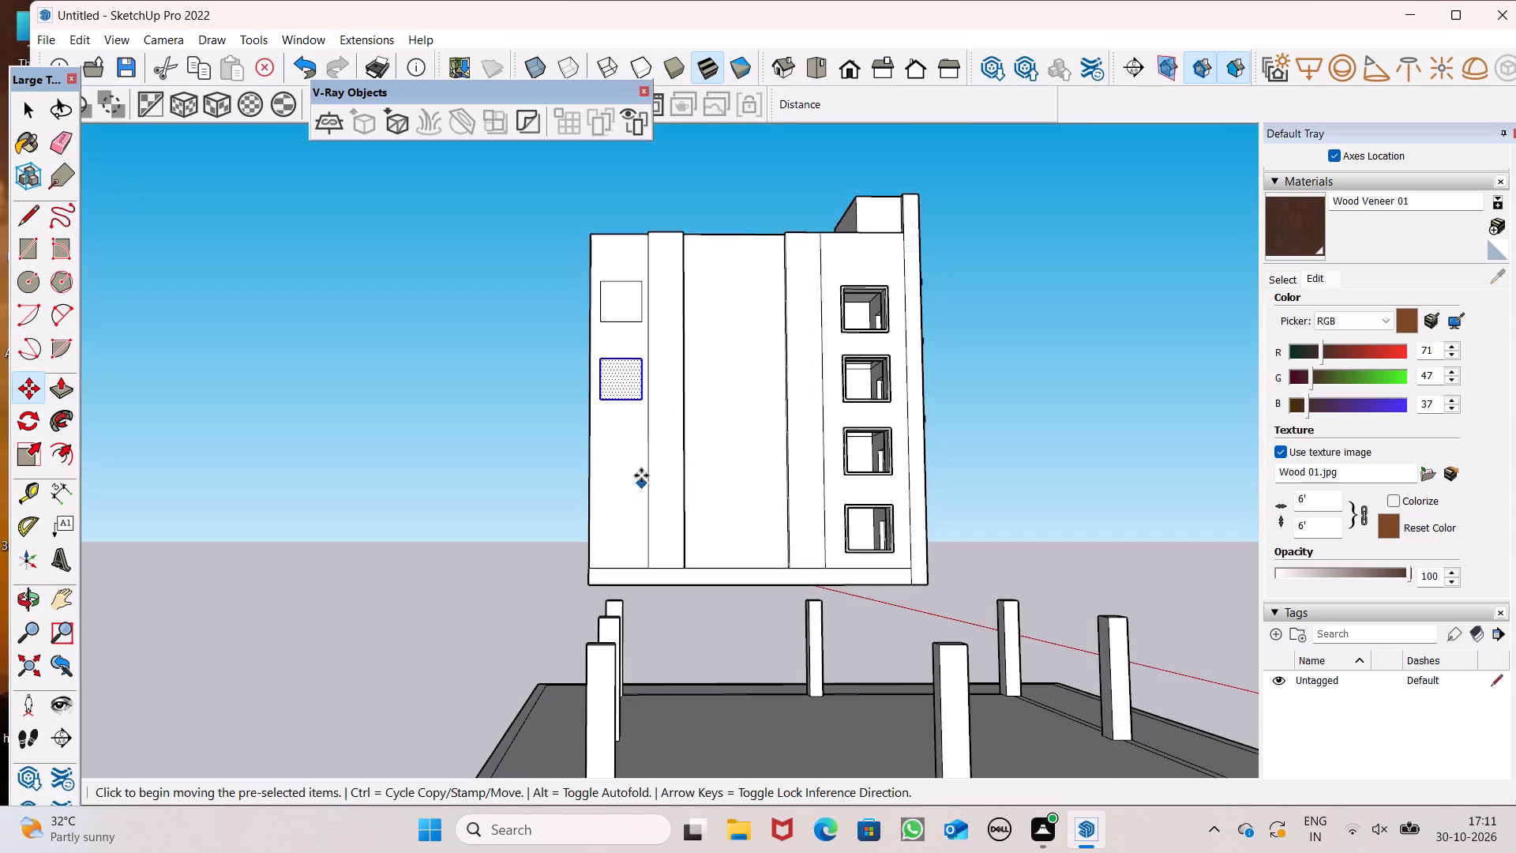
{"action": "scroll", "coordinate": [638, 438], "scroll_direction": "down", "scroll_amount": 1}
{"action": "middle_click_drag", "start_coordinate": [627, 479], "coordinate": [645, 583]}
{"action": "scroll", "coordinate": [617, 524], "scroll_direction": "up", "scroll_amount": 6}
{"action": "middle_click_drag", "start_coordinate": [606, 626], "coordinate": [606, 626]}
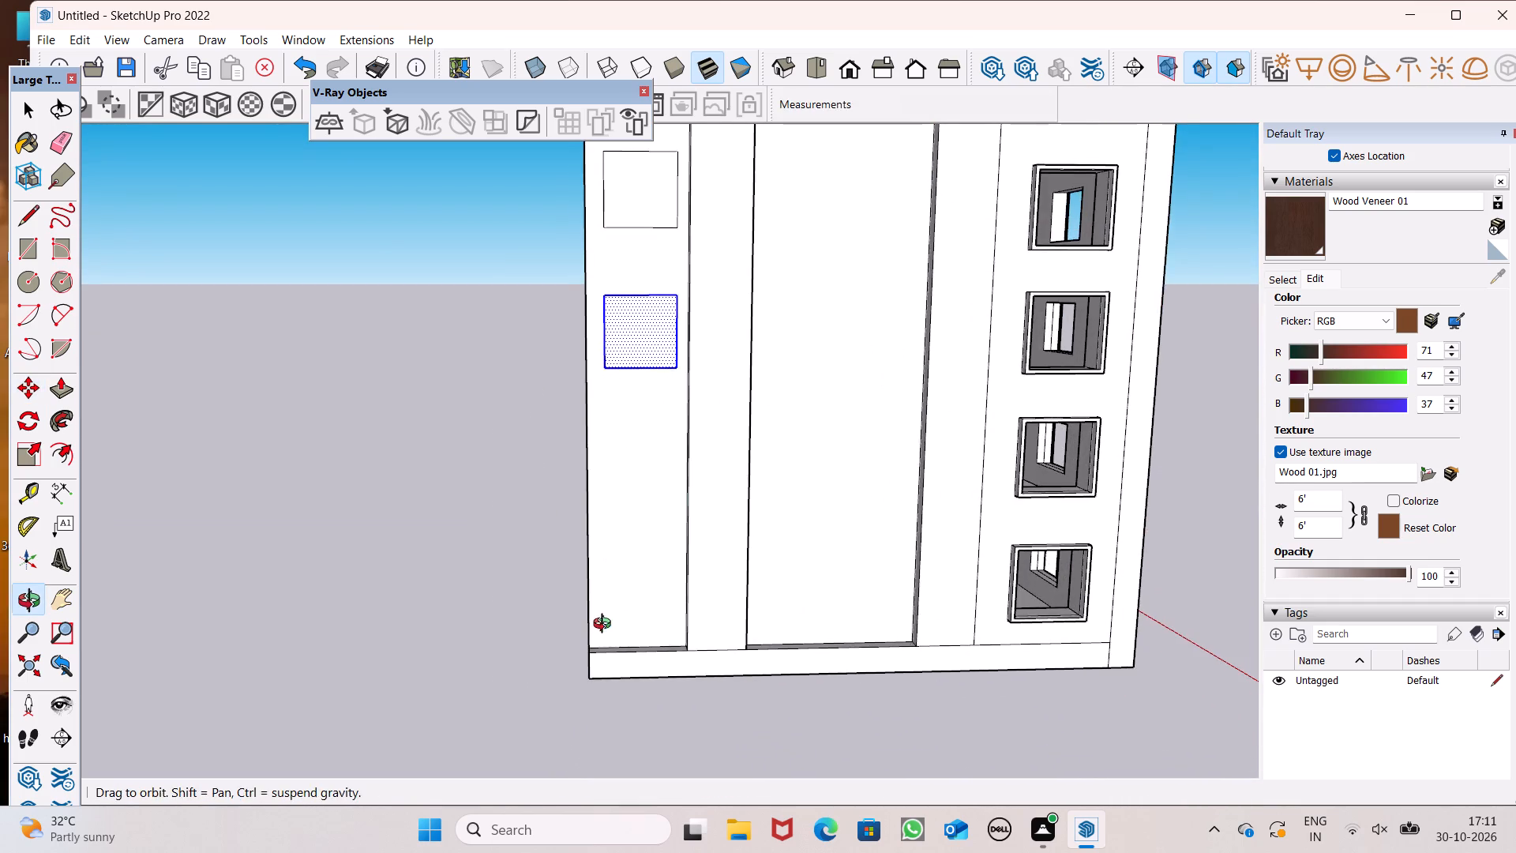
{"action": "middle_click_drag", "start_coordinate": [606, 626], "coordinate": [599, 623]}
{"action": "scroll", "coordinate": [595, 507], "scroll_direction": "up", "scroll_amount": 3}
{"action": "left_click_drag", "start_coordinate": [651, 306], "coordinate": [650, 478], "text": "ctrl"}
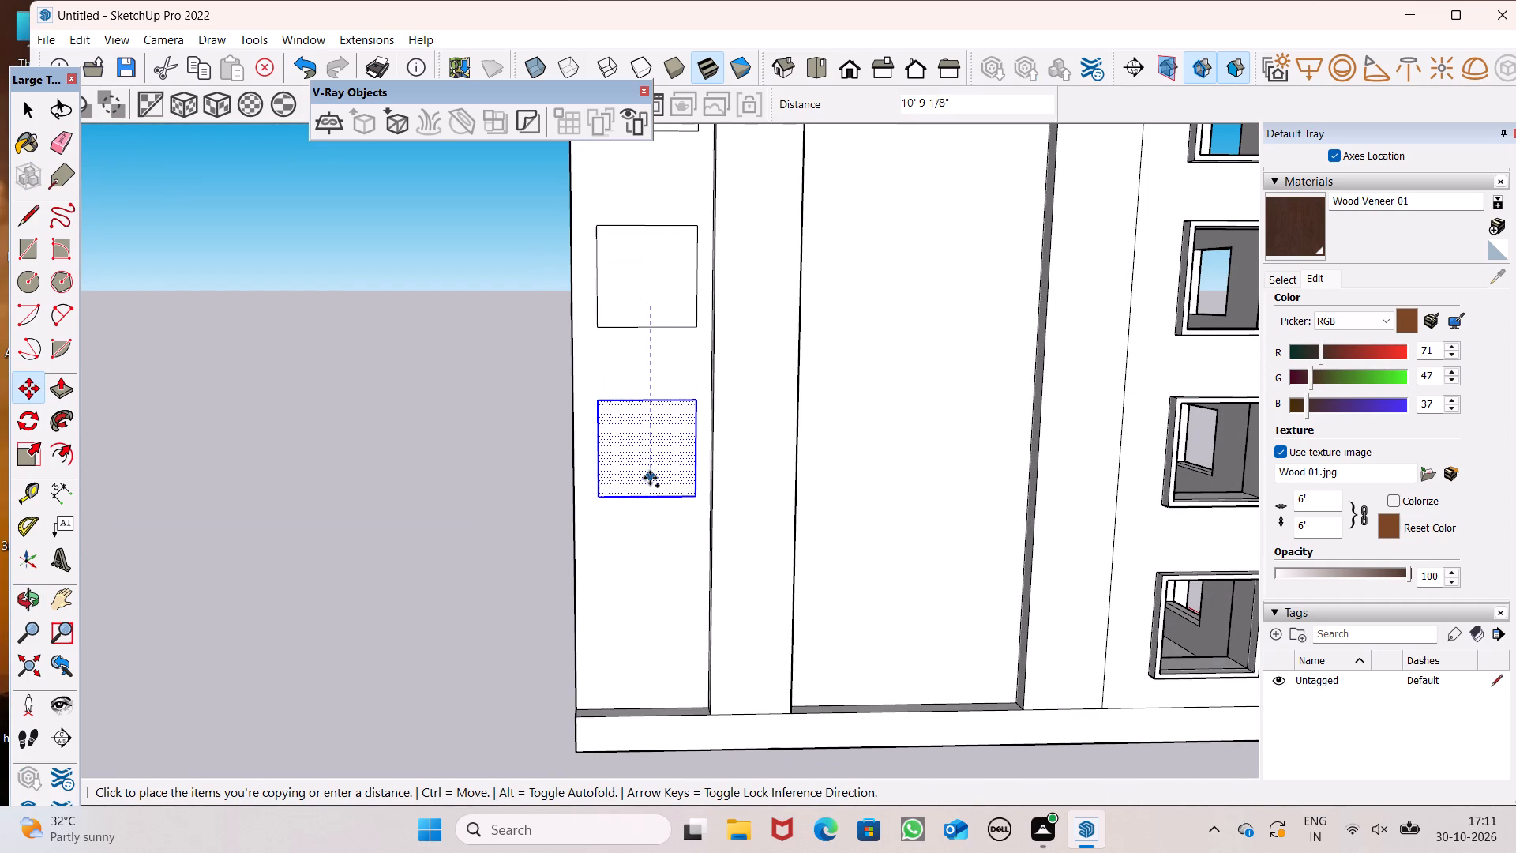
{"action": "left_click_drag", "start_coordinate": [650, 478], "coordinate": [651, 480], "text": "ctrl"}
Copy the third square straight down to just above the panel's base as the fourth opening outline.
{"action": "scroll", "coordinate": [654, 349], "scroll_direction": "down", "scroll_amount": 5}
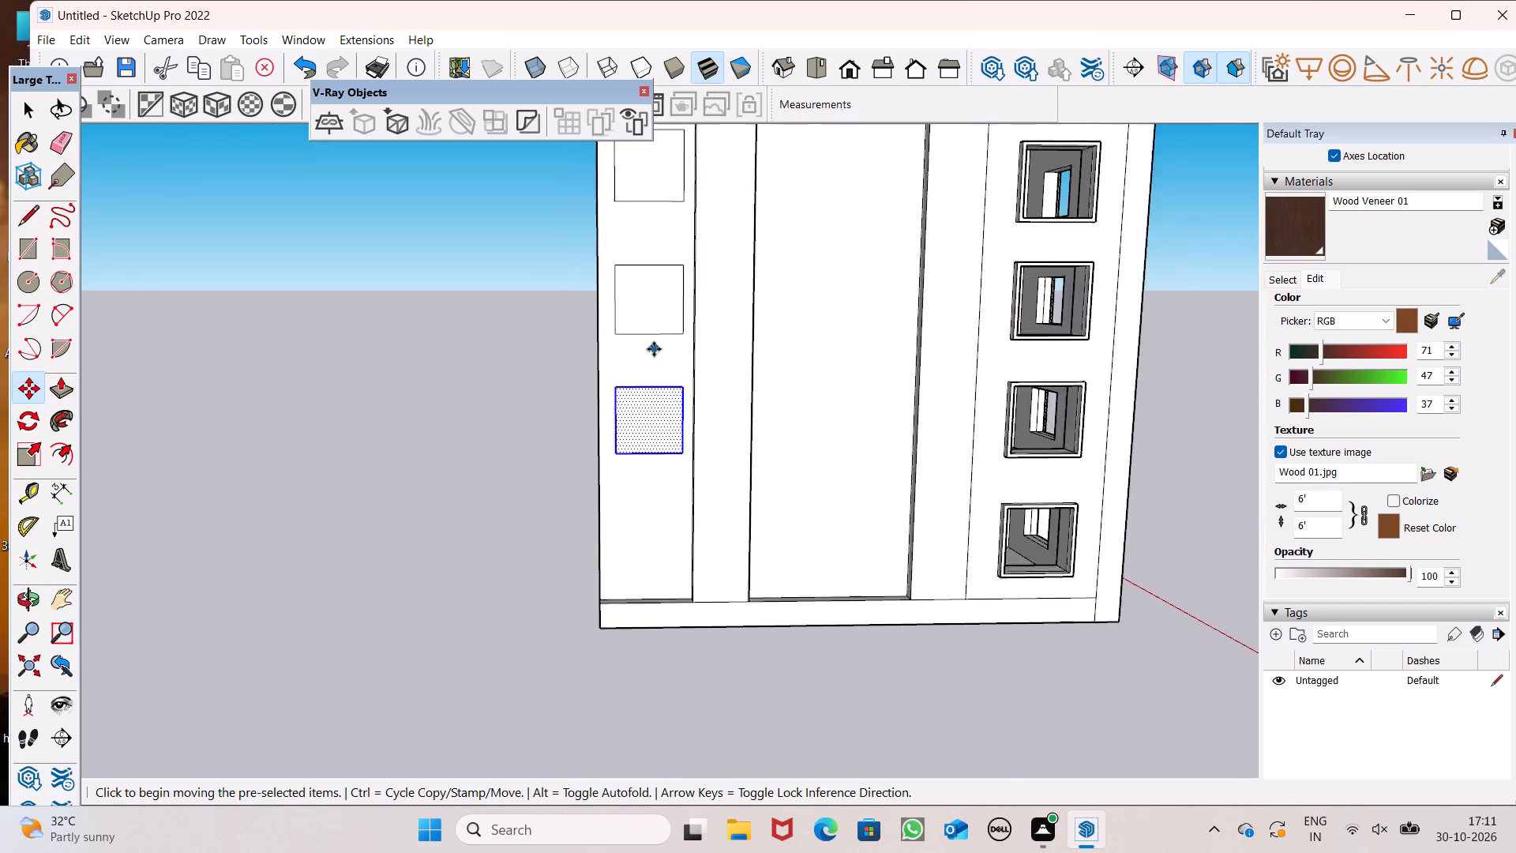
{"action": "middle_click_drag", "start_coordinate": [653, 625], "coordinate": [652, 567]}
{"action": "scroll", "coordinate": [653, 431], "scroll_direction": "up", "scroll_amount": 3}
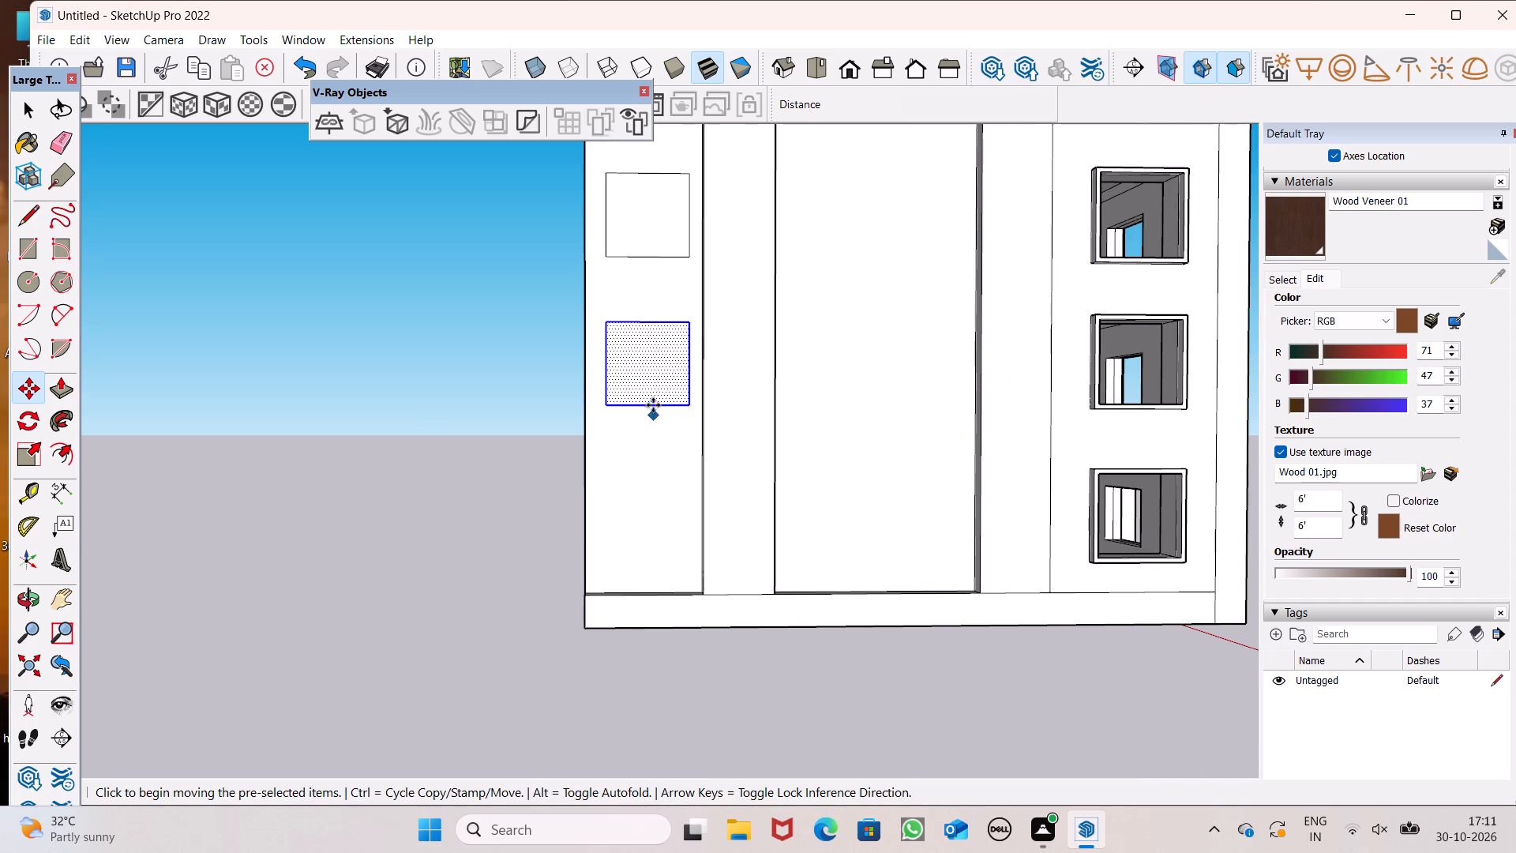
{"action": "left_click_drag", "start_coordinate": [653, 382], "coordinate": [656, 523]}
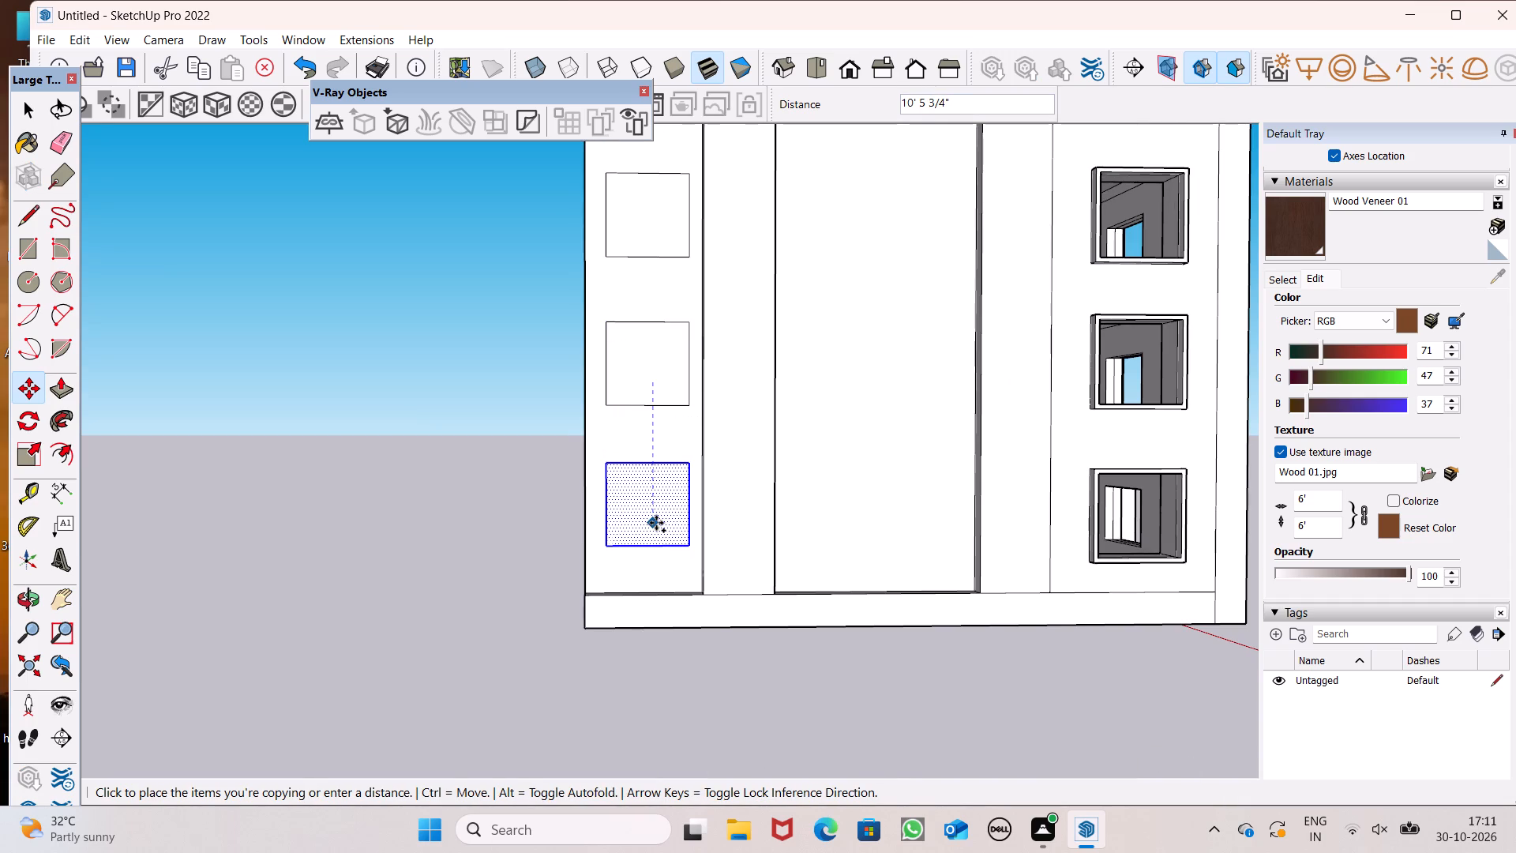
{"action": "left_click_drag", "start_coordinate": [656, 523], "coordinate": [651, 528]}
{"action": "key", "text": "space"}
{"action": "left_click", "coordinate": [456, 396]}
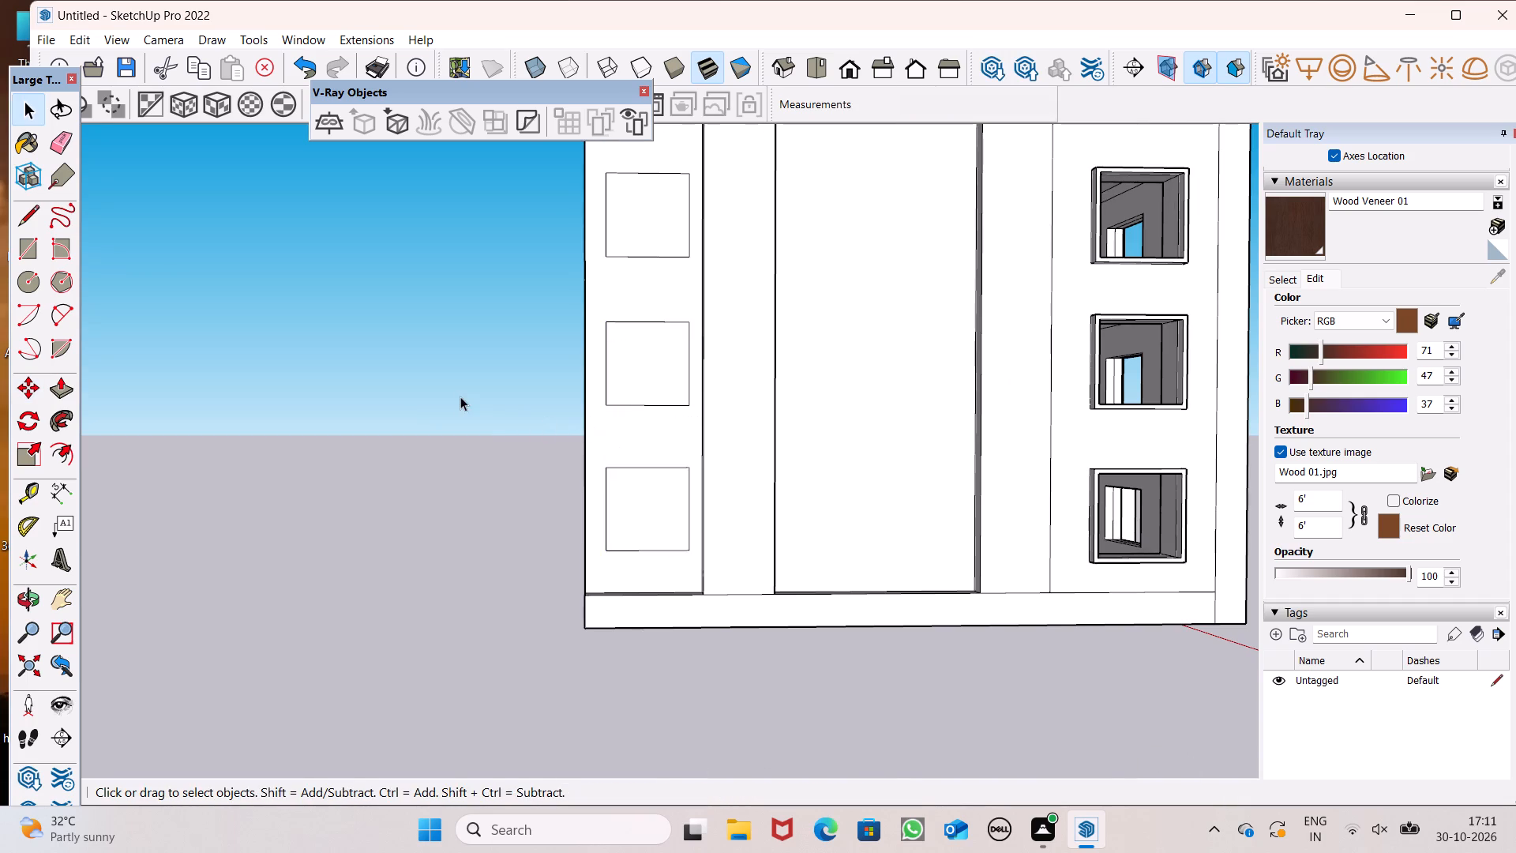
Examine the column of square outlines, the framed windows and the adjoining banded wall from different angles.
{"action": "scroll", "coordinate": [480, 413], "scroll_direction": "down", "scroll_amount": 5}
{"action": "middle_click_drag", "start_coordinate": [509, 453], "coordinate": [556, 566]}
{"action": "scroll", "coordinate": [545, 554], "scroll_direction": "down", "scroll_amount": 3}
{"action": "scroll", "coordinate": [911, 423], "scroll_direction": "up", "scroll_amount": 5}
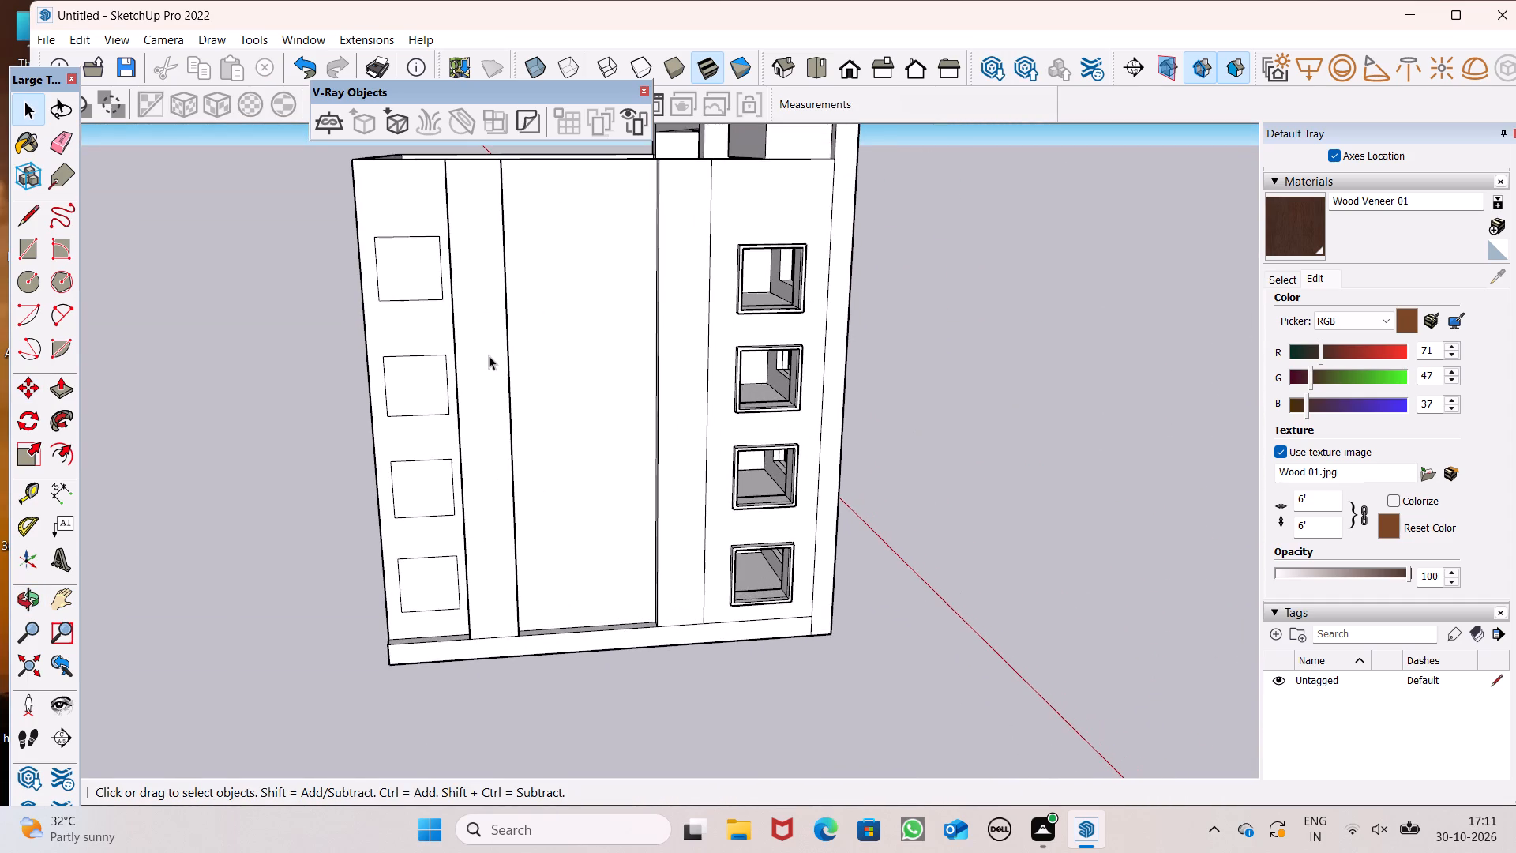
{"action": "scroll", "coordinate": [489, 355], "scroll_direction": "down", "scroll_amount": 1}
{"action": "middle_click_drag", "start_coordinate": [614, 373], "coordinate": [888, 374]}
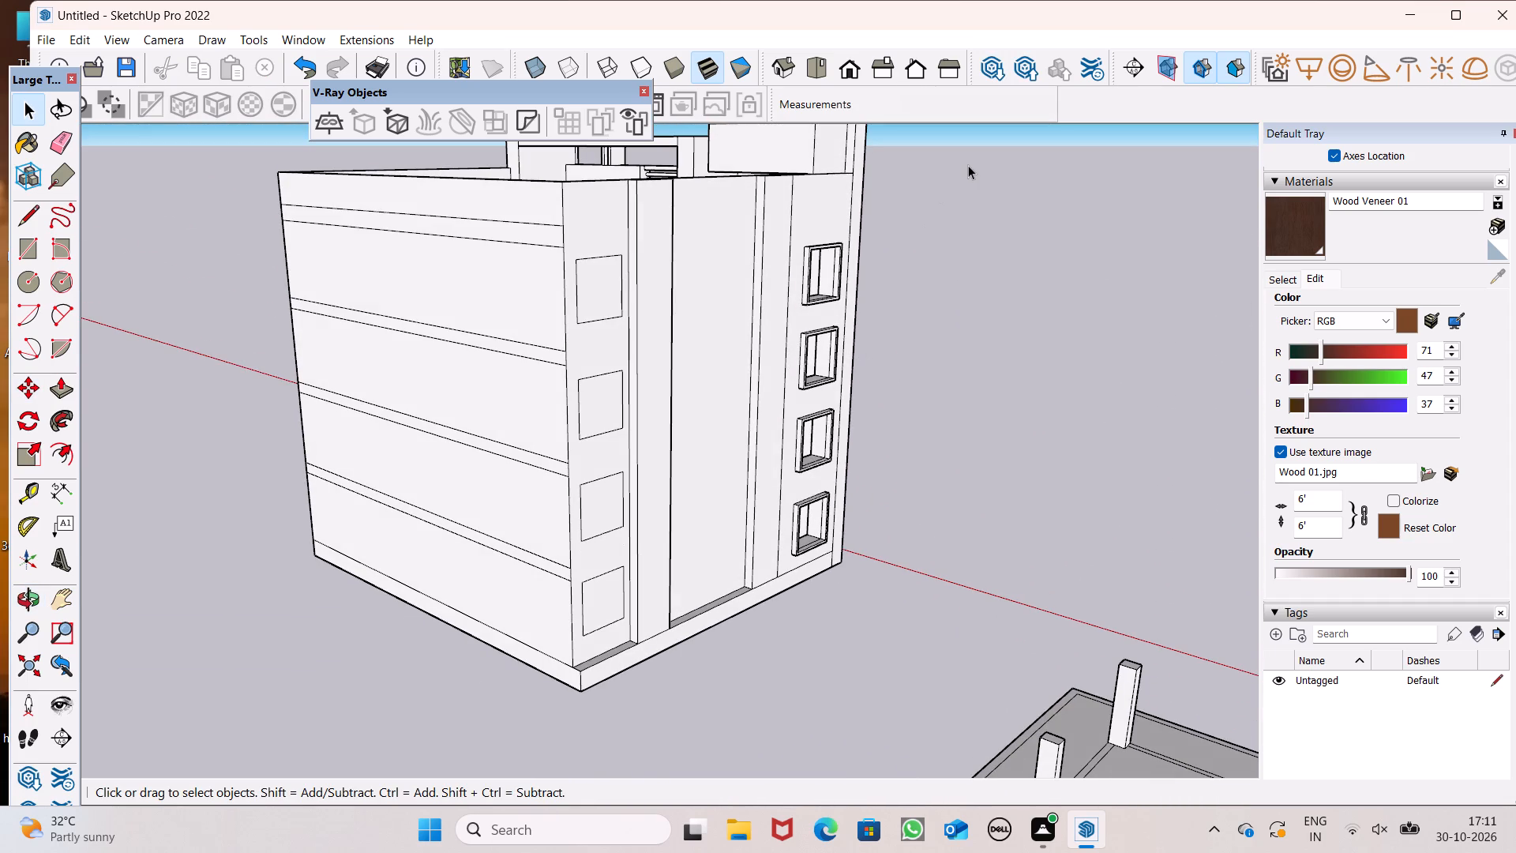
{"action": "middle_click_drag", "start_coordinate": [715, 371], "coordinate": [567, 378]}
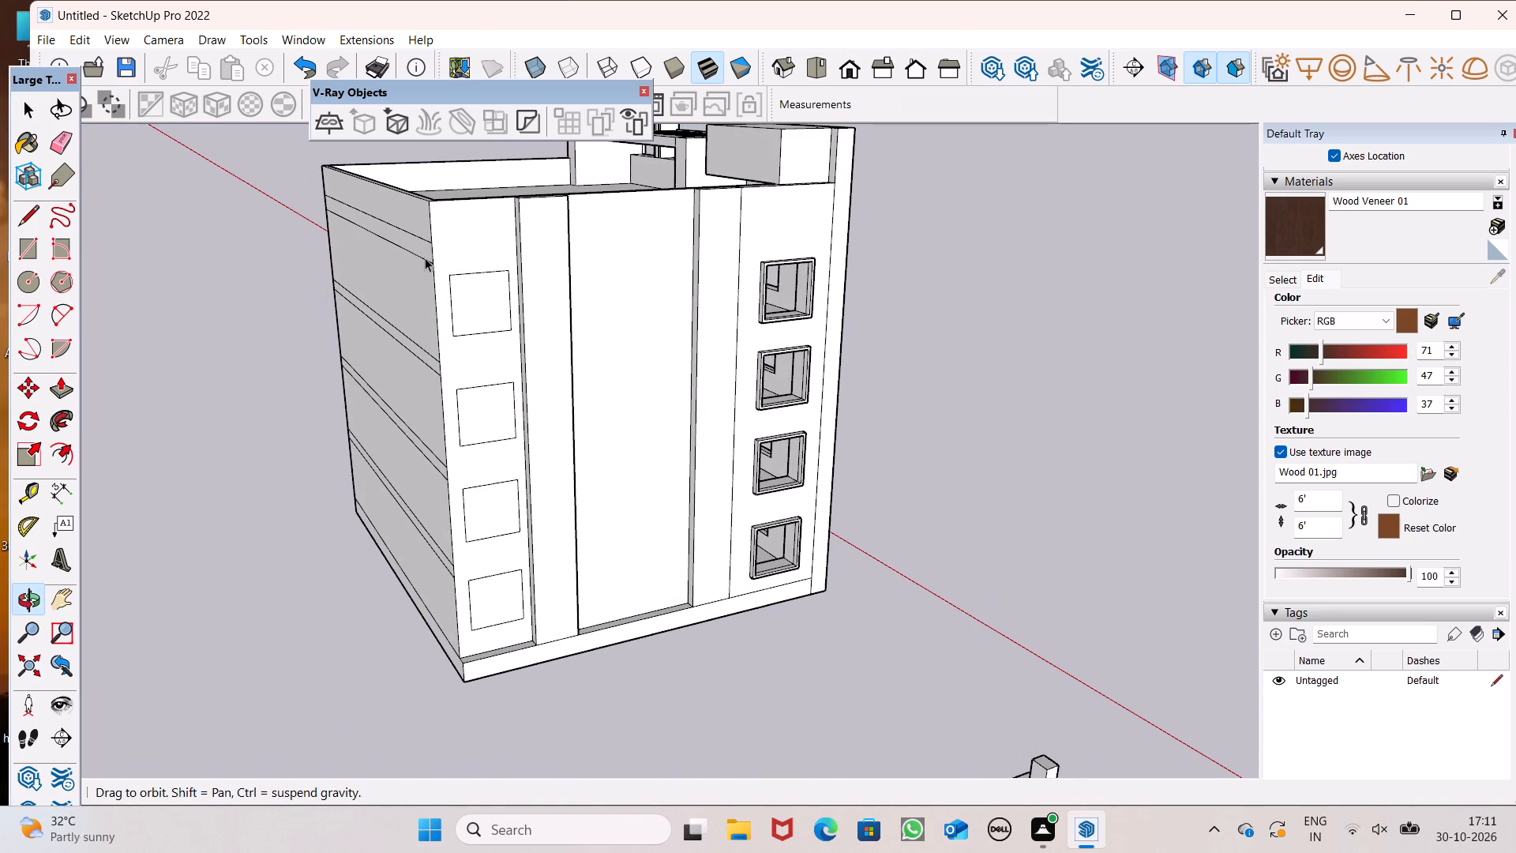
{"action": "scroll", "coordinate": [426, 262], "scroll_direction": "down", "scroll_amount": 4}
{"action": "middle_click_drag", "start_coordinate": [531, 352], "coordinate": [500, 370]}
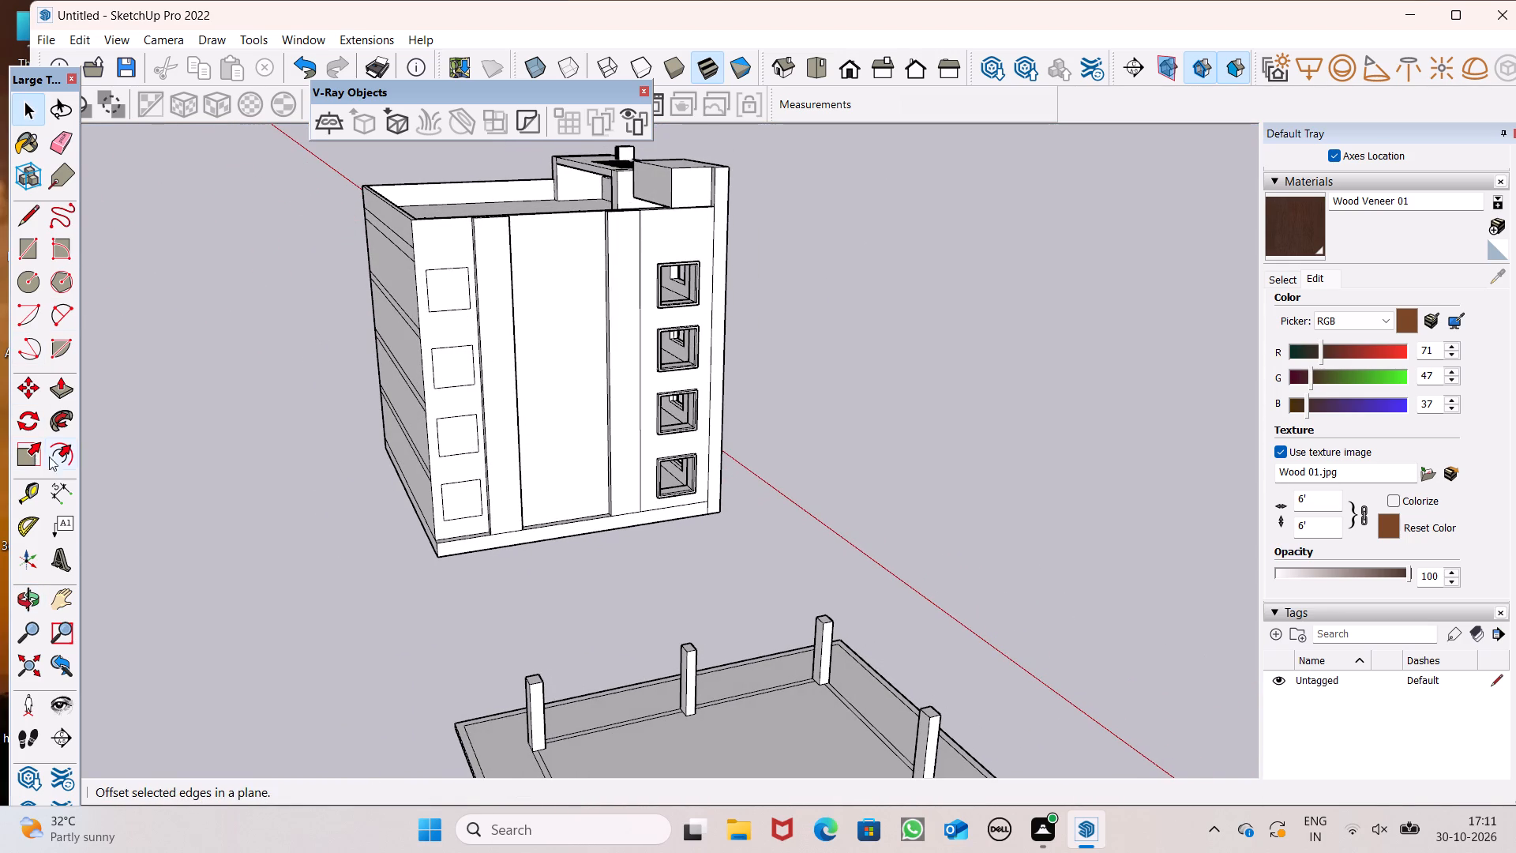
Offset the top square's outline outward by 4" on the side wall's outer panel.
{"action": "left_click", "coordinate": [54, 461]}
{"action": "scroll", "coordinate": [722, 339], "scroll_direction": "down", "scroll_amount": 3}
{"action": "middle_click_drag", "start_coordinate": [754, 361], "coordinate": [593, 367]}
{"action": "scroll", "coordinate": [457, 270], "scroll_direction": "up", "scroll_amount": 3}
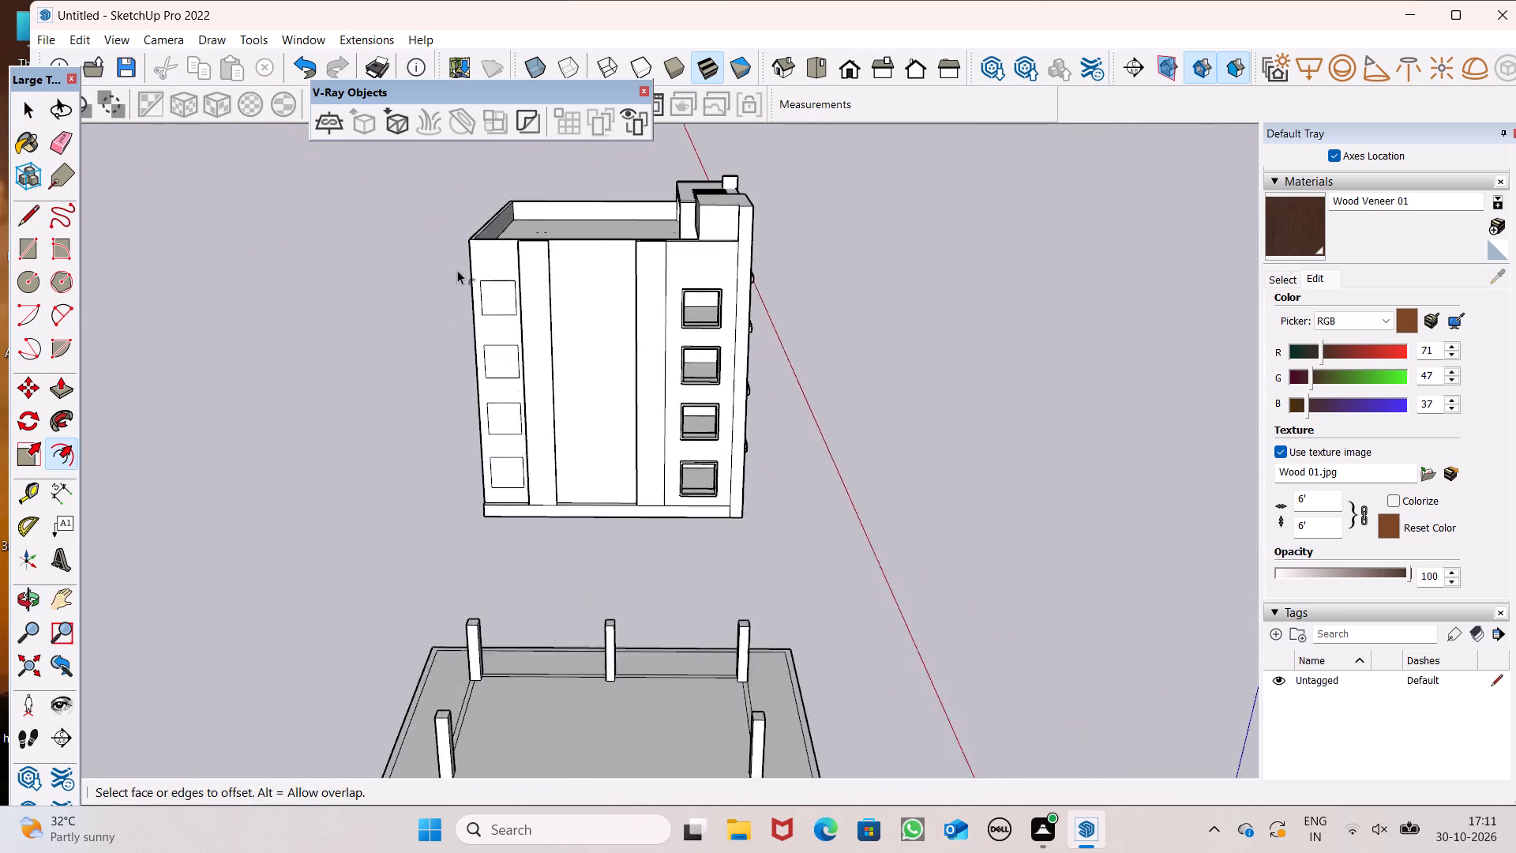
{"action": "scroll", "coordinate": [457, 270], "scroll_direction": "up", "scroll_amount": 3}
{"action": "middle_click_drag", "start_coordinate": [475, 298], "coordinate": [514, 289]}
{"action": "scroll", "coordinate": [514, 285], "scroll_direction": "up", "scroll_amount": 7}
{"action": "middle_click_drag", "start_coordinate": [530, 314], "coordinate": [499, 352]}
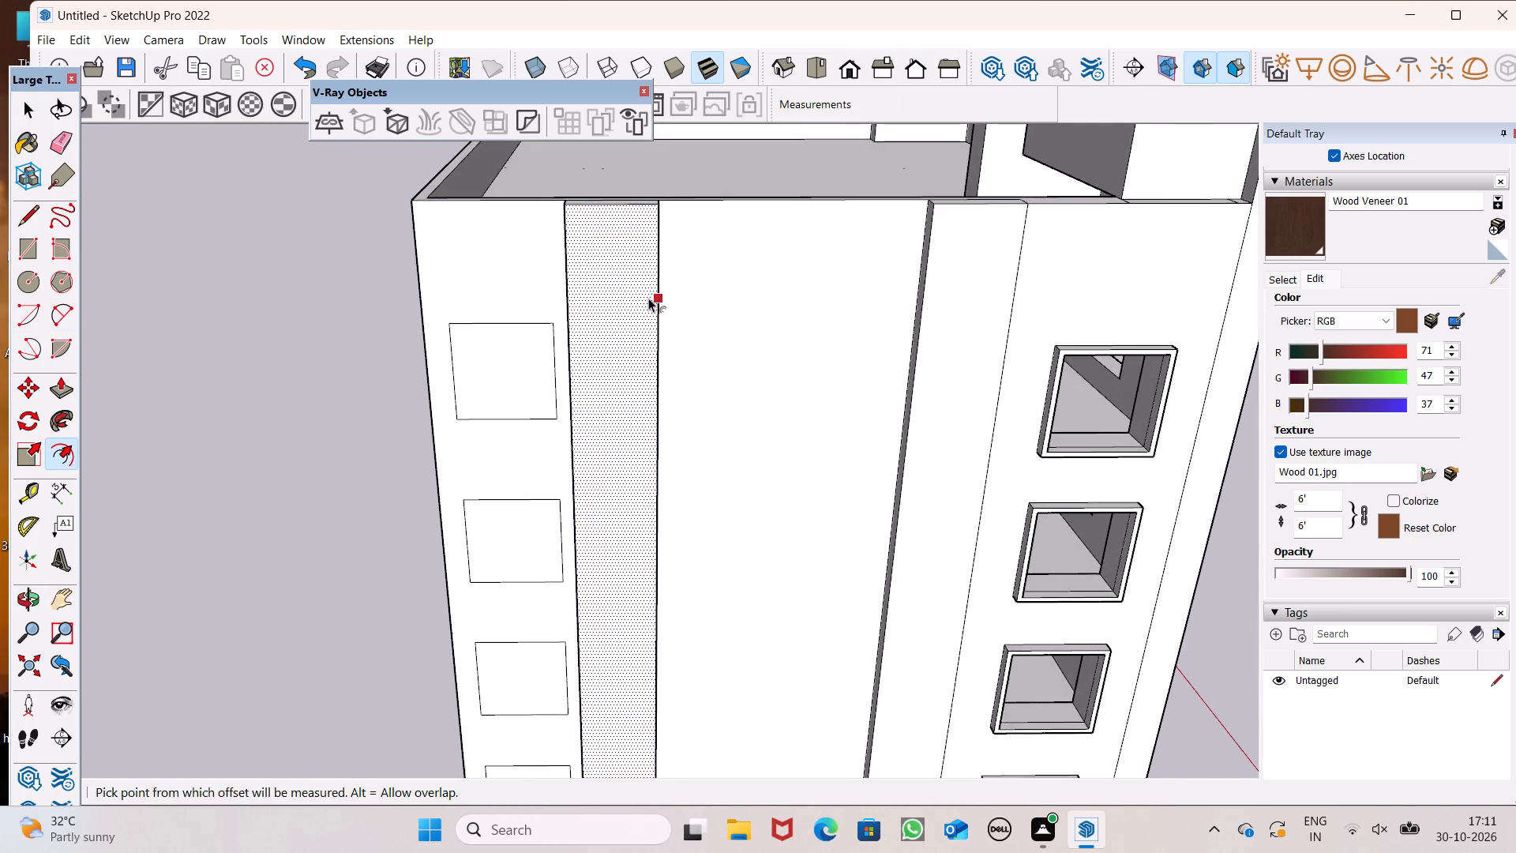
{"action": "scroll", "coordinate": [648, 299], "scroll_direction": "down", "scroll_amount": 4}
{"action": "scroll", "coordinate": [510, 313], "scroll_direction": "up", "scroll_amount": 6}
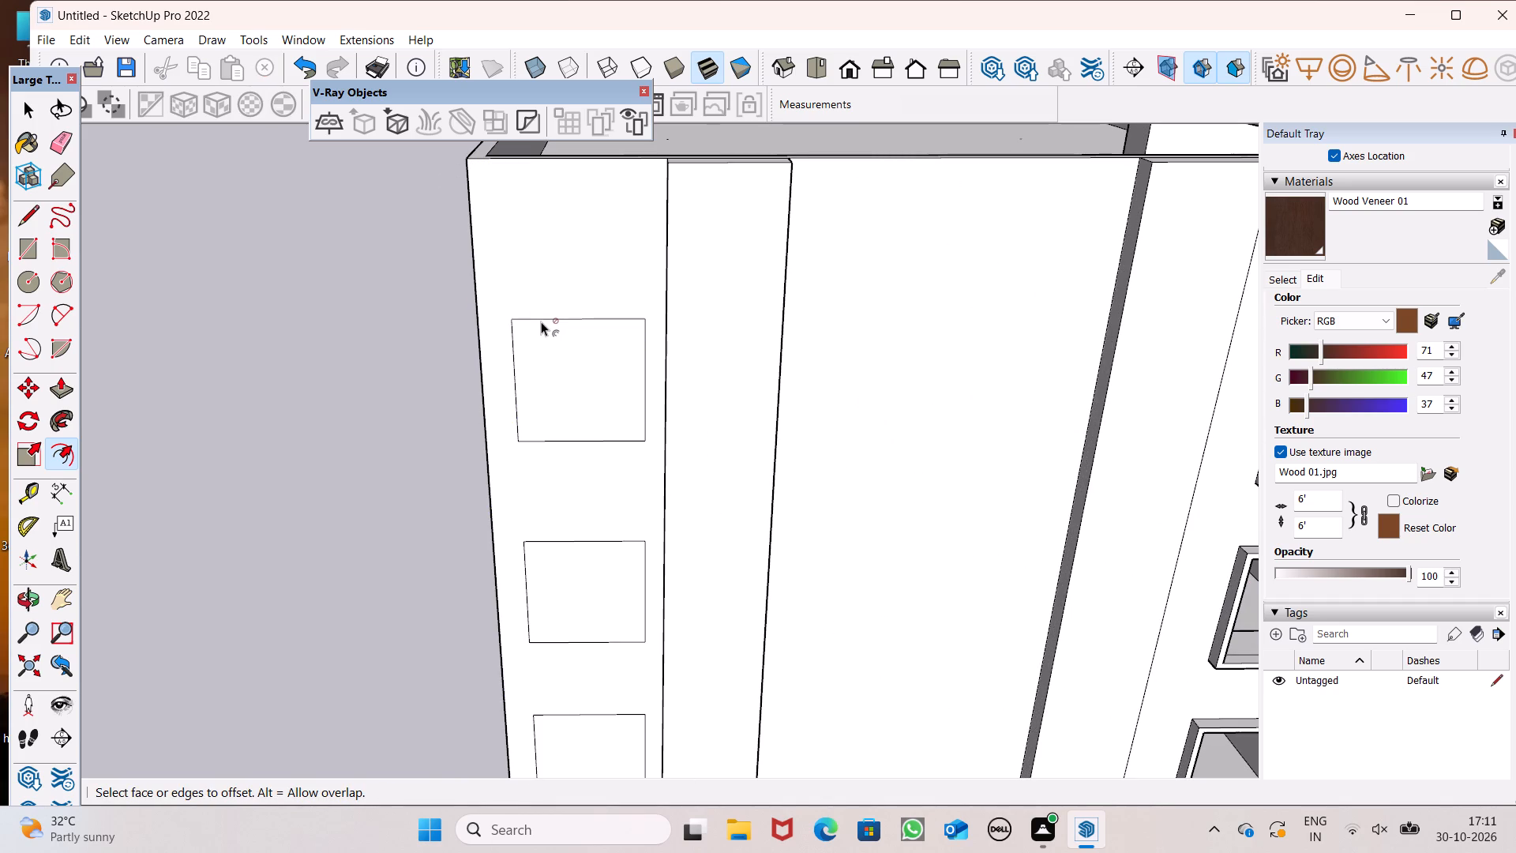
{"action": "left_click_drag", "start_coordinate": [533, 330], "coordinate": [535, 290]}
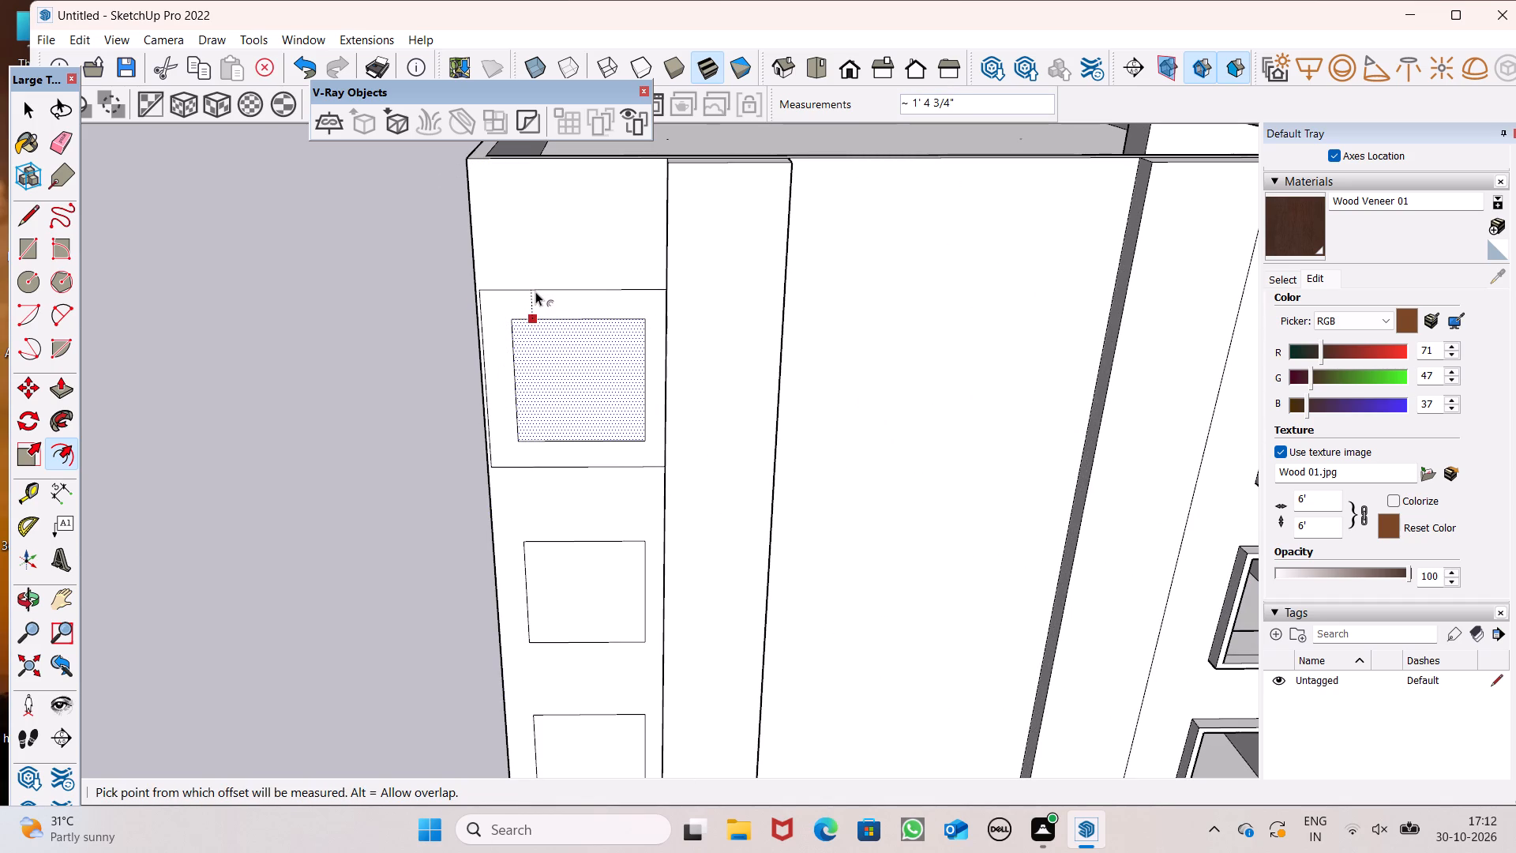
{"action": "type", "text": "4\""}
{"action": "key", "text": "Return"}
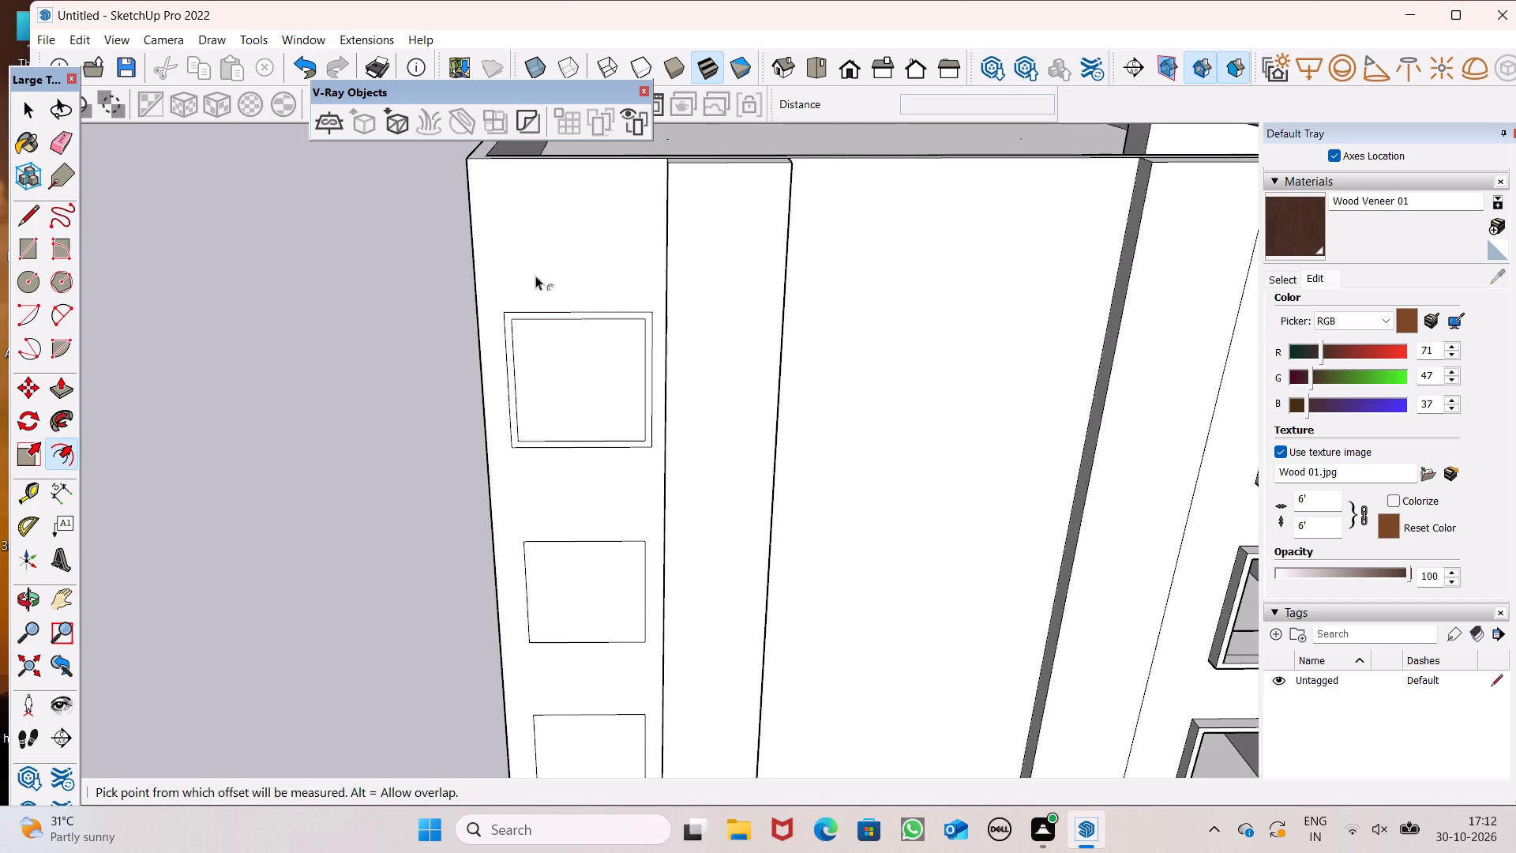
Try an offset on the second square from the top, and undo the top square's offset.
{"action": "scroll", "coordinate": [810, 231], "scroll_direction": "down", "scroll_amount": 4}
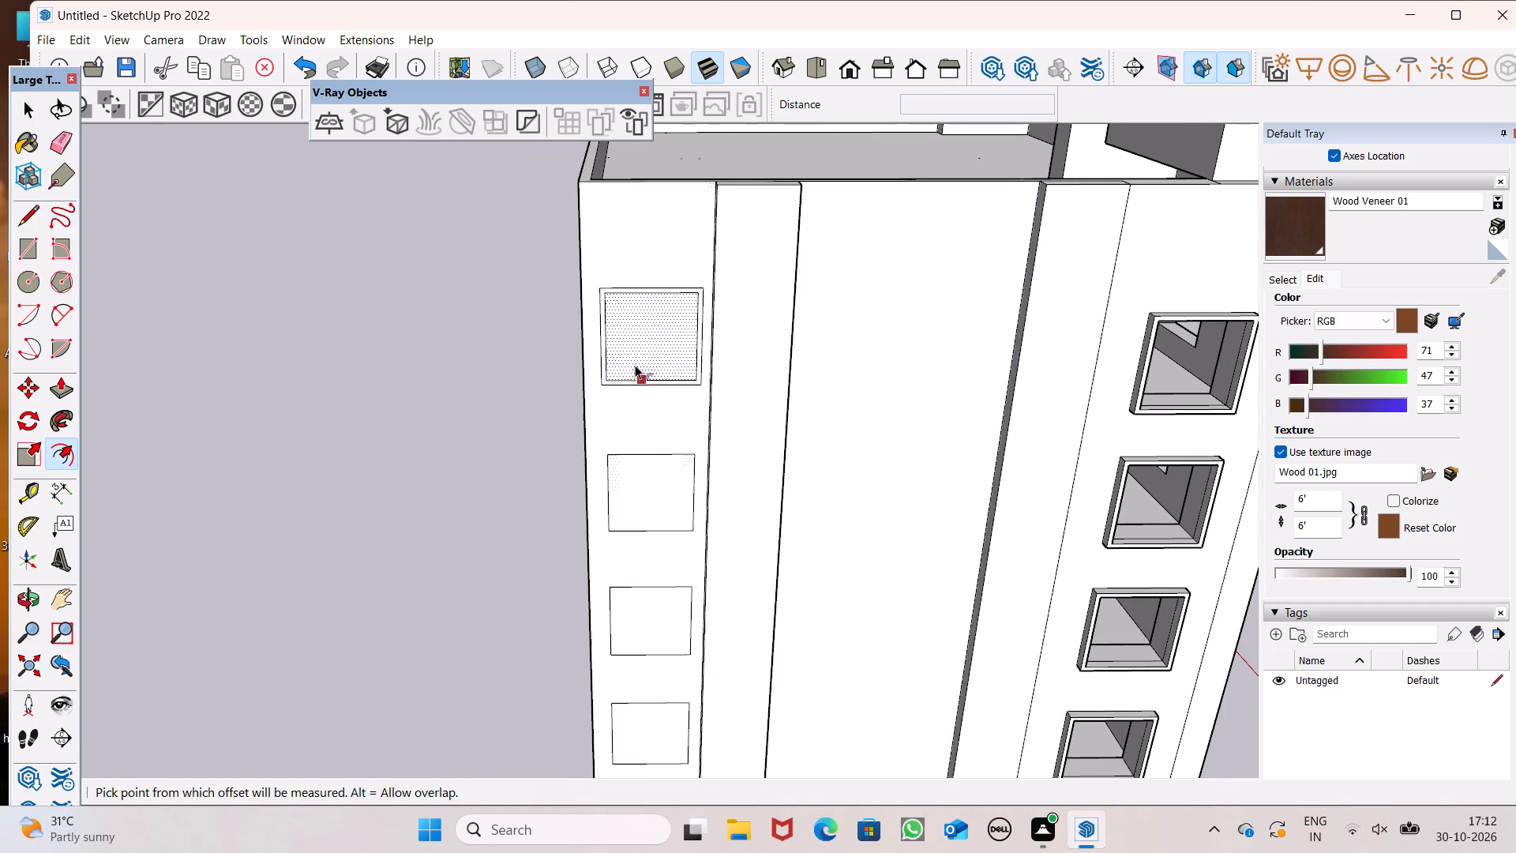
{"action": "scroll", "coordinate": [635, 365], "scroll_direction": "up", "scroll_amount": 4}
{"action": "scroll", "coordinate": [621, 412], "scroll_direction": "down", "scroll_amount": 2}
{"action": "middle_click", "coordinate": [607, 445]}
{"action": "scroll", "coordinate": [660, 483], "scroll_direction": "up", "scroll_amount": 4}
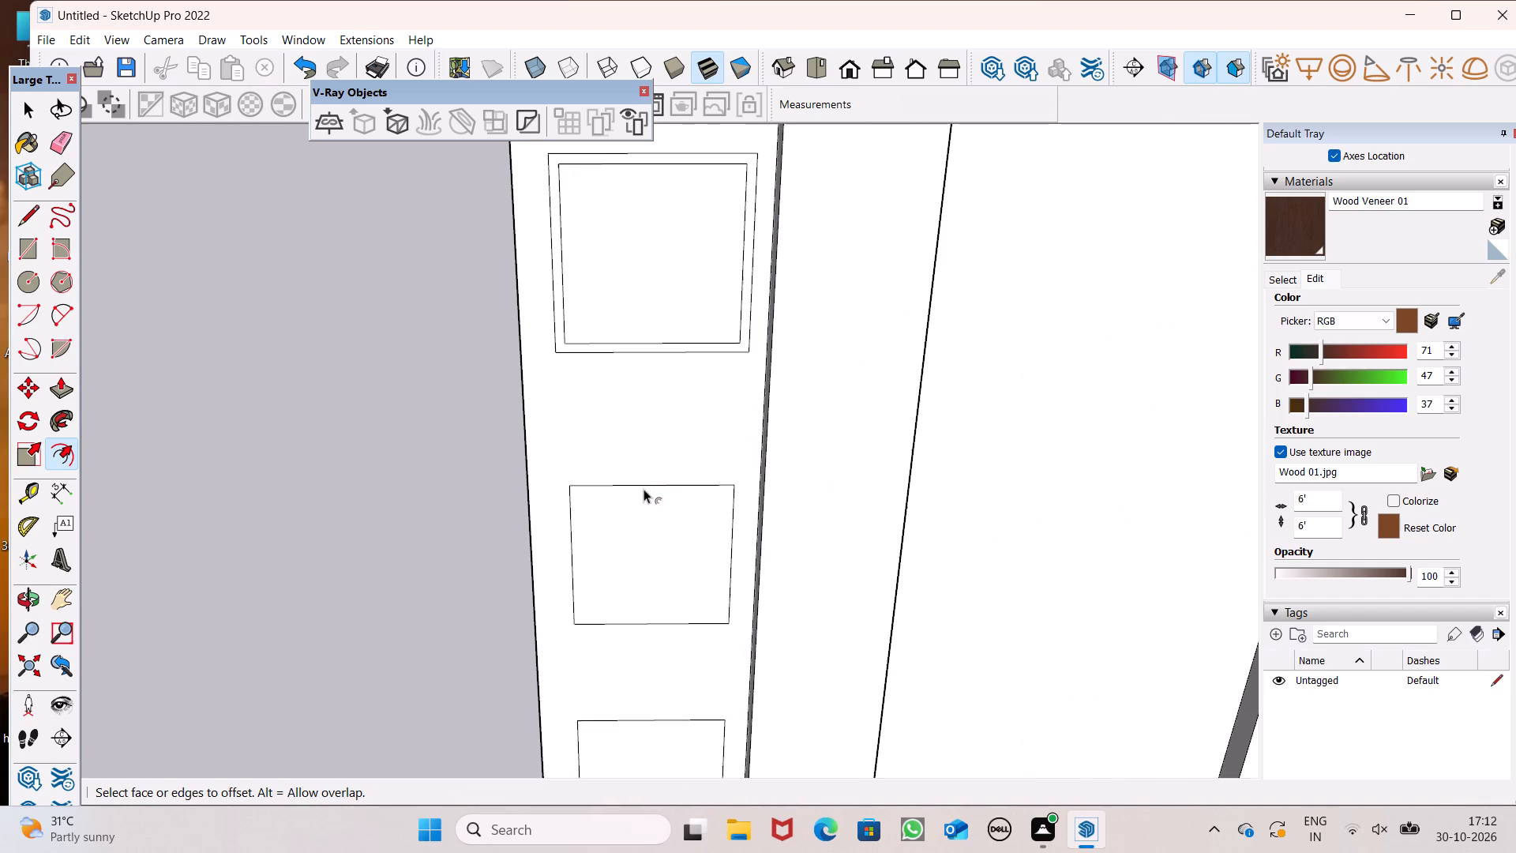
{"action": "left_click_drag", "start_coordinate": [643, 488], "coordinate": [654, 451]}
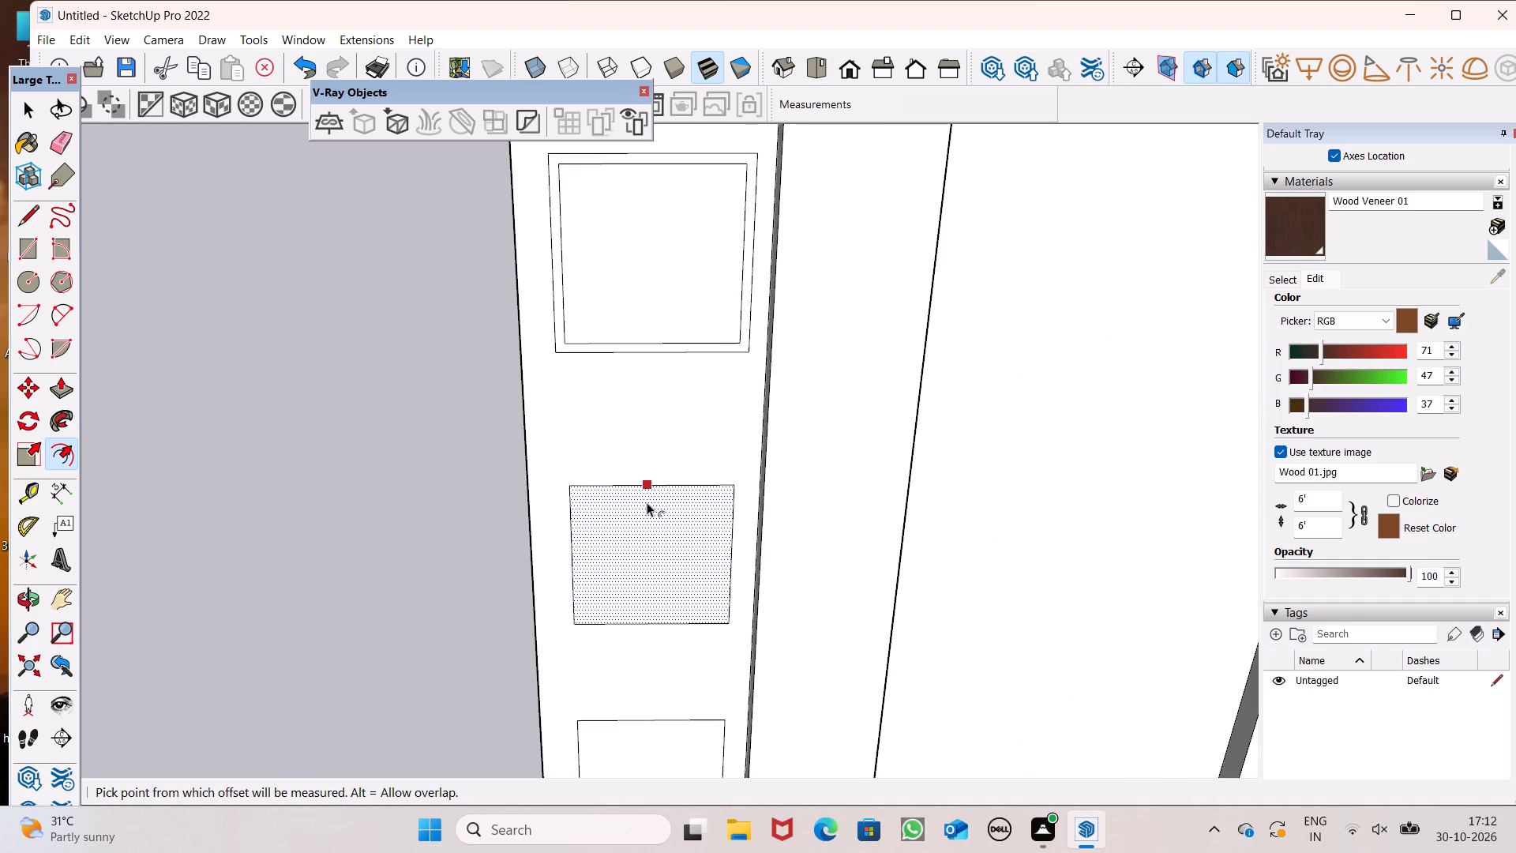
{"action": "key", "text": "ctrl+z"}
Offset the top square's outline outward by 4" to form its frame border.
{"action": "scroll", "coordinate": [646, 503], "scroll_direction": "down", "scroll_amount": 5}
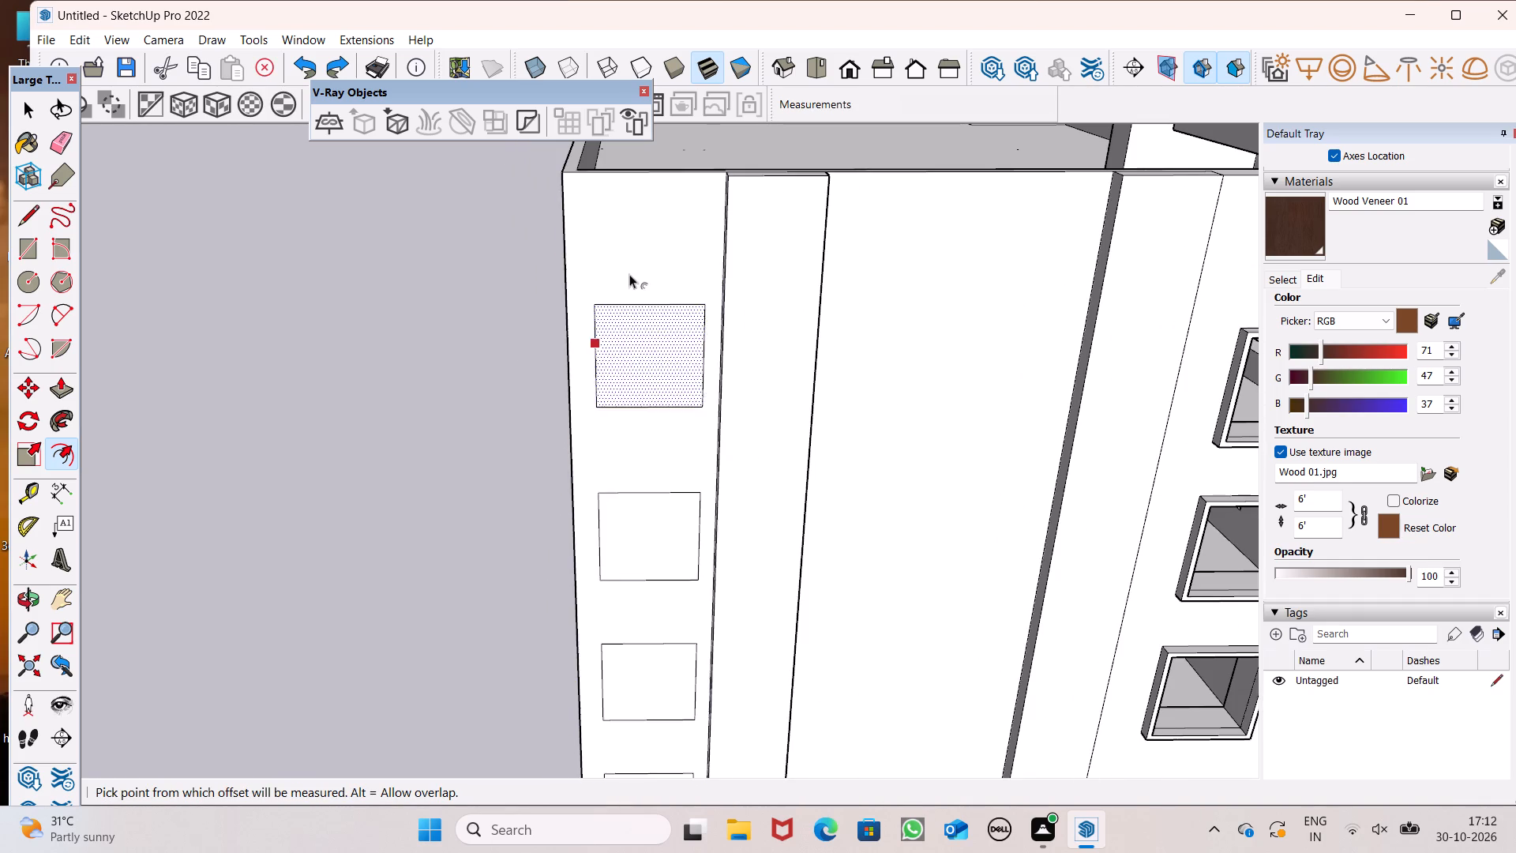
{"action": "left_click_drag", "start_coordinate": [625, 310], "coordinate": [629, 287]}
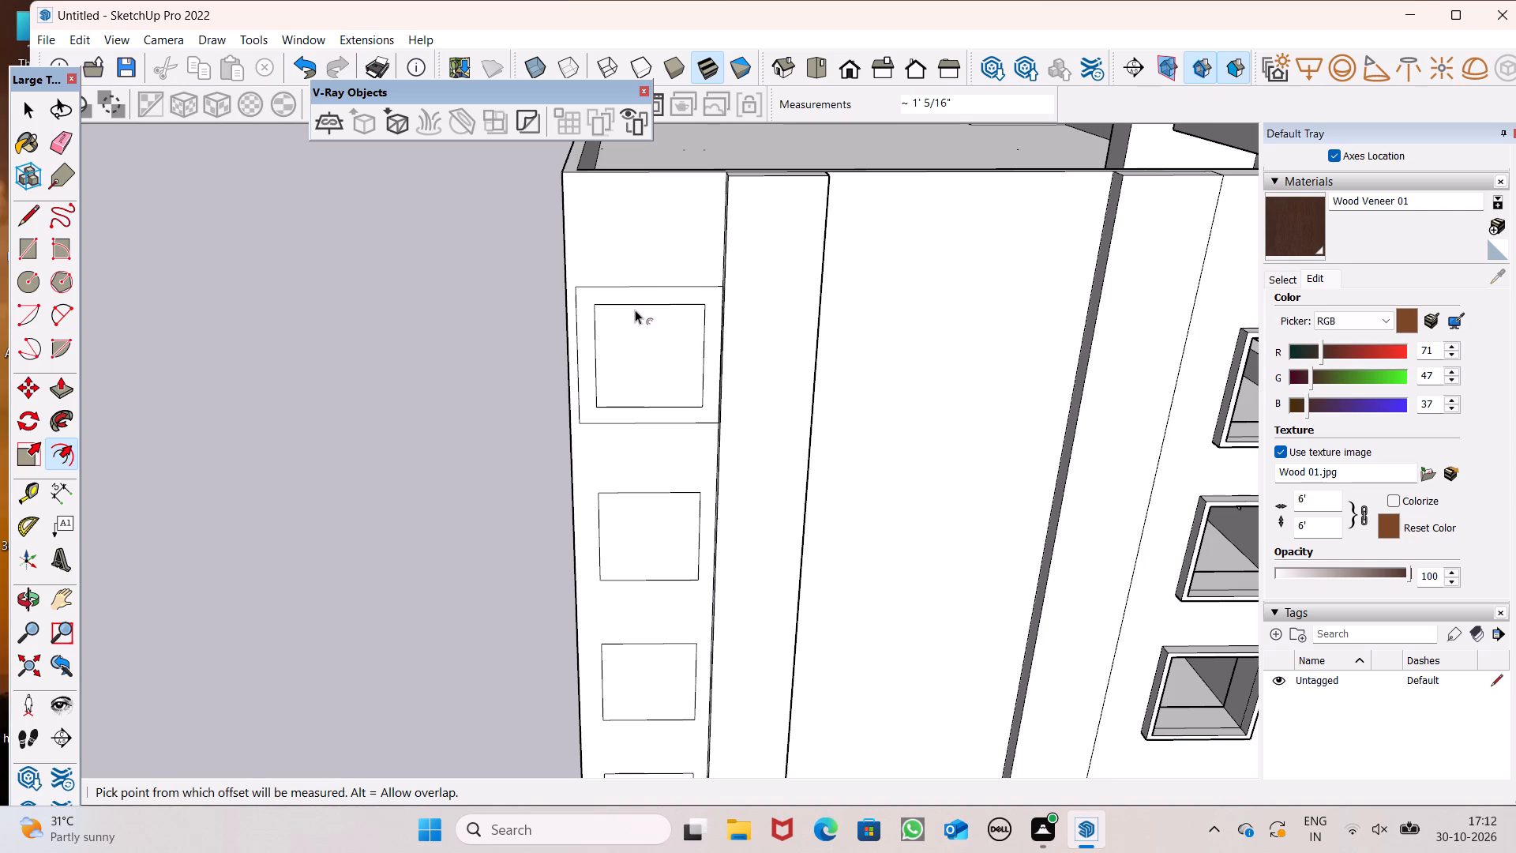
{"action": "type", "text": "4\""}
{"action": "key", "text": "Return"}
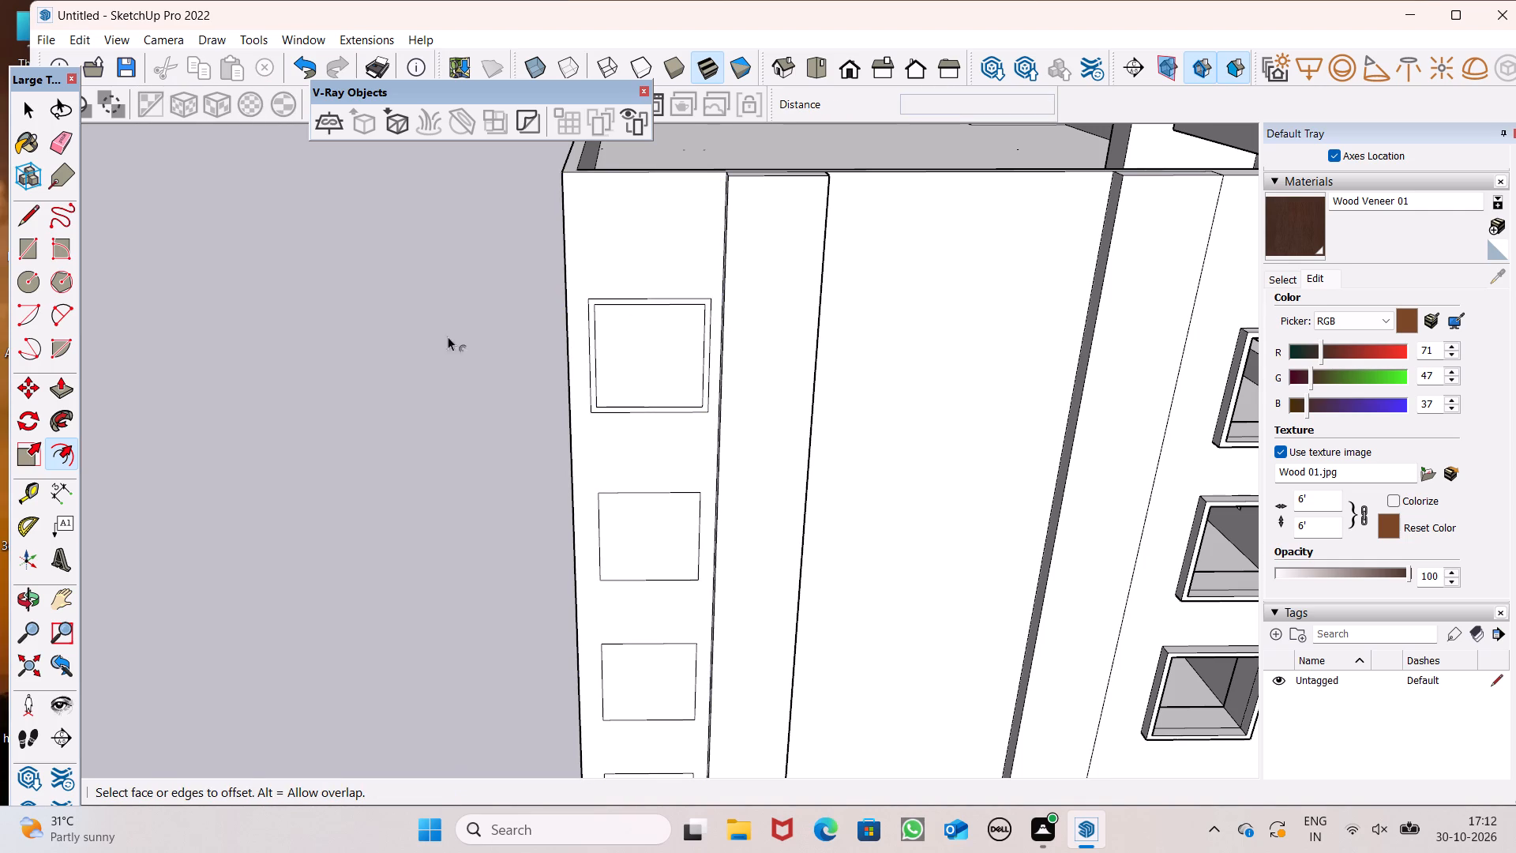
{"action": "key", "text": "space"}
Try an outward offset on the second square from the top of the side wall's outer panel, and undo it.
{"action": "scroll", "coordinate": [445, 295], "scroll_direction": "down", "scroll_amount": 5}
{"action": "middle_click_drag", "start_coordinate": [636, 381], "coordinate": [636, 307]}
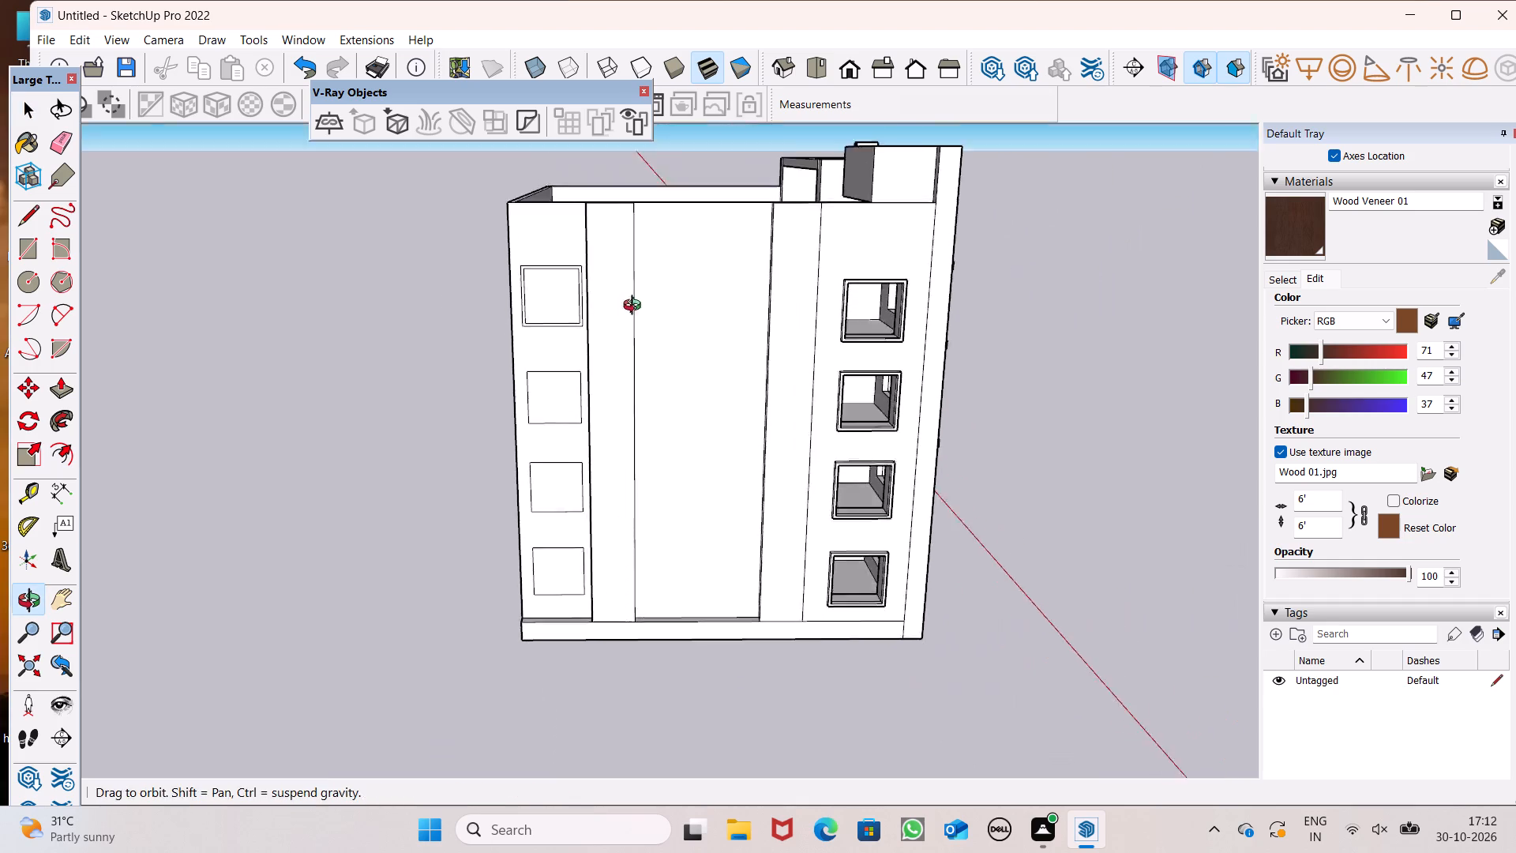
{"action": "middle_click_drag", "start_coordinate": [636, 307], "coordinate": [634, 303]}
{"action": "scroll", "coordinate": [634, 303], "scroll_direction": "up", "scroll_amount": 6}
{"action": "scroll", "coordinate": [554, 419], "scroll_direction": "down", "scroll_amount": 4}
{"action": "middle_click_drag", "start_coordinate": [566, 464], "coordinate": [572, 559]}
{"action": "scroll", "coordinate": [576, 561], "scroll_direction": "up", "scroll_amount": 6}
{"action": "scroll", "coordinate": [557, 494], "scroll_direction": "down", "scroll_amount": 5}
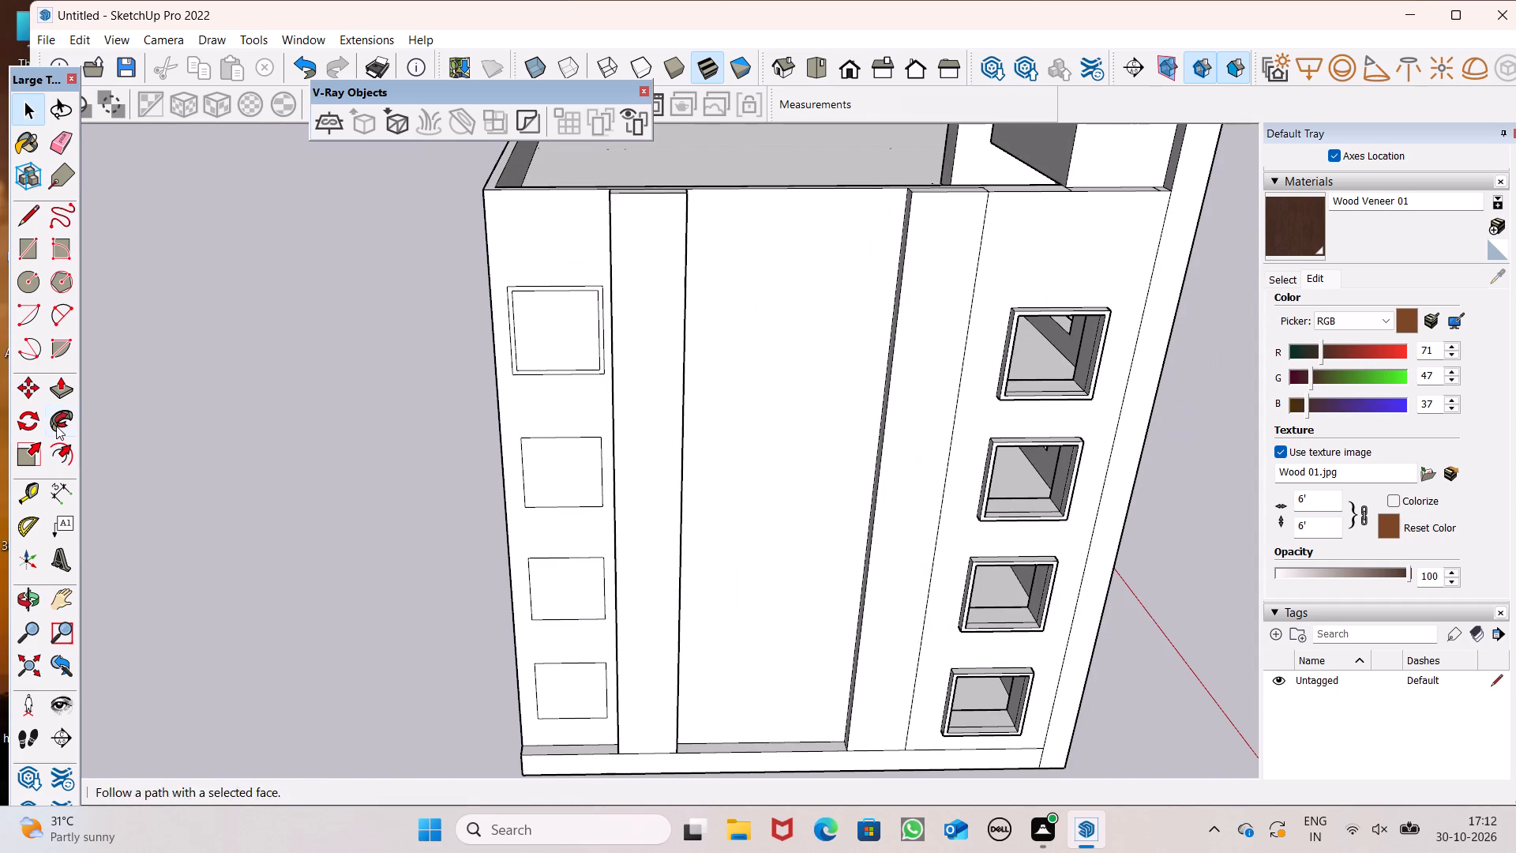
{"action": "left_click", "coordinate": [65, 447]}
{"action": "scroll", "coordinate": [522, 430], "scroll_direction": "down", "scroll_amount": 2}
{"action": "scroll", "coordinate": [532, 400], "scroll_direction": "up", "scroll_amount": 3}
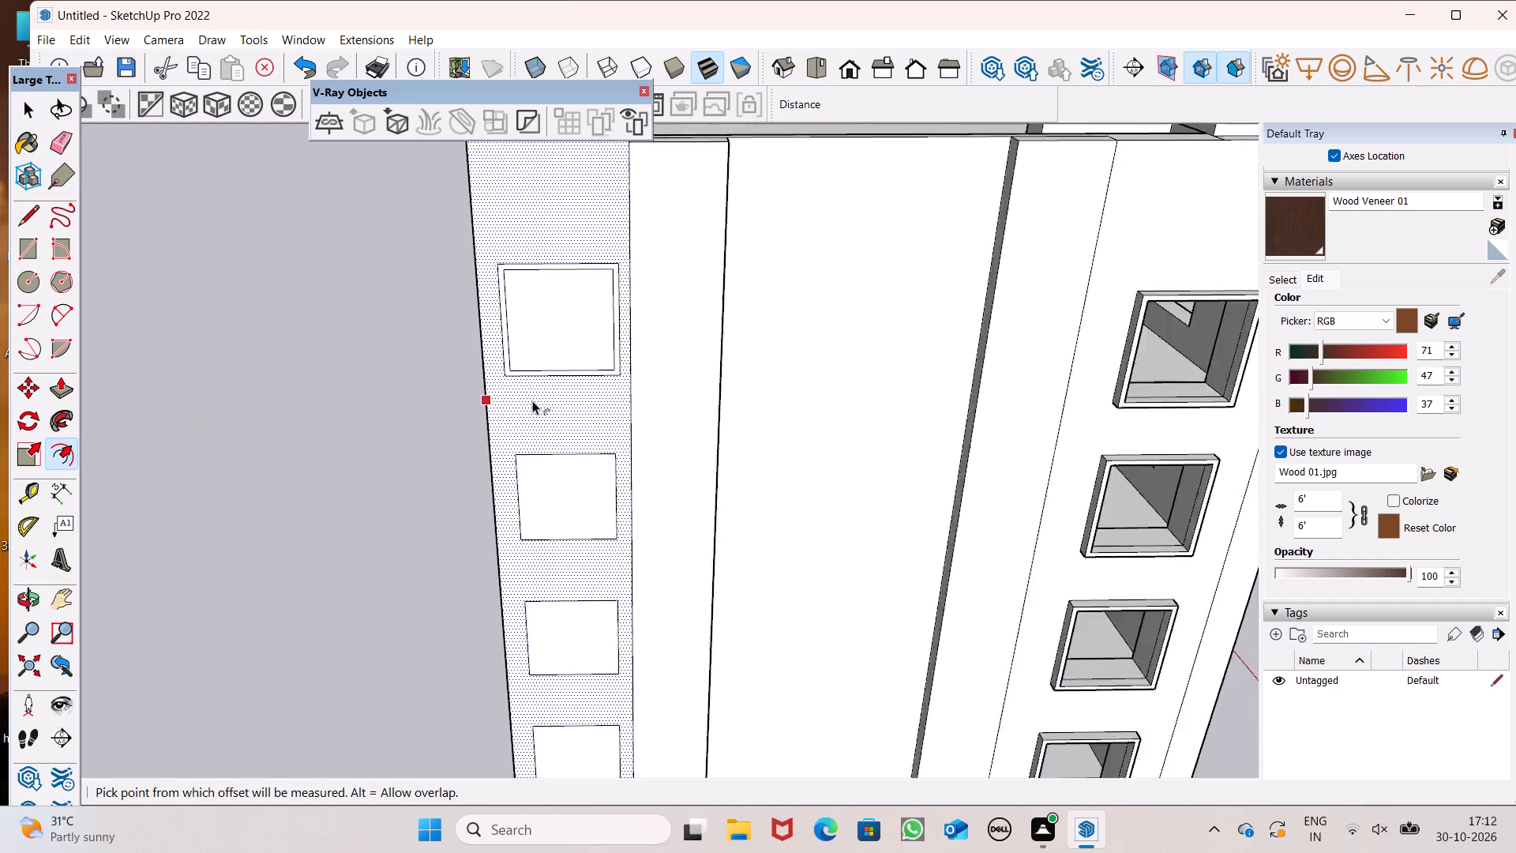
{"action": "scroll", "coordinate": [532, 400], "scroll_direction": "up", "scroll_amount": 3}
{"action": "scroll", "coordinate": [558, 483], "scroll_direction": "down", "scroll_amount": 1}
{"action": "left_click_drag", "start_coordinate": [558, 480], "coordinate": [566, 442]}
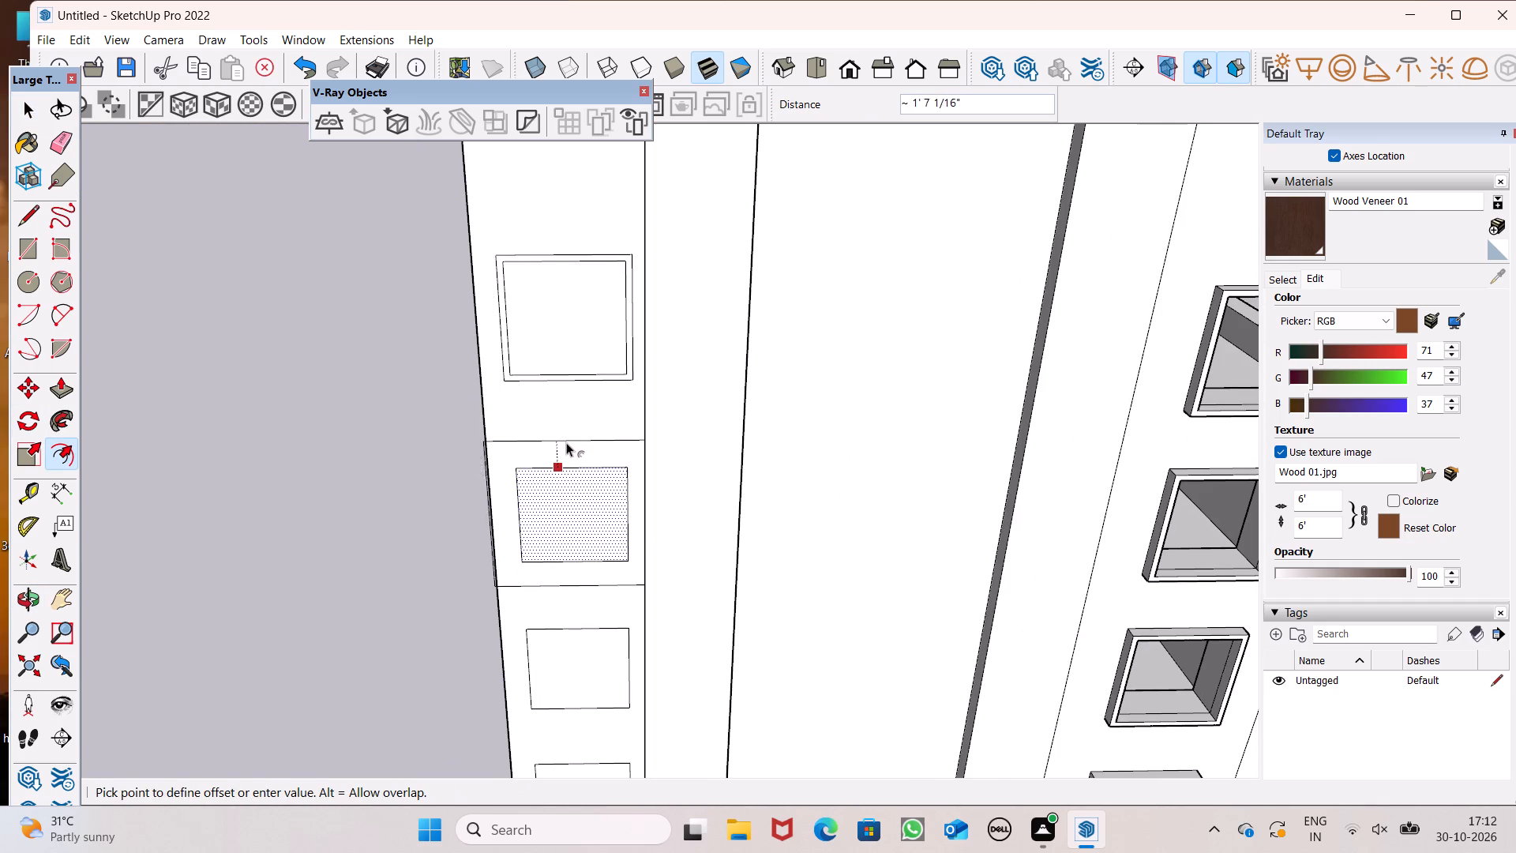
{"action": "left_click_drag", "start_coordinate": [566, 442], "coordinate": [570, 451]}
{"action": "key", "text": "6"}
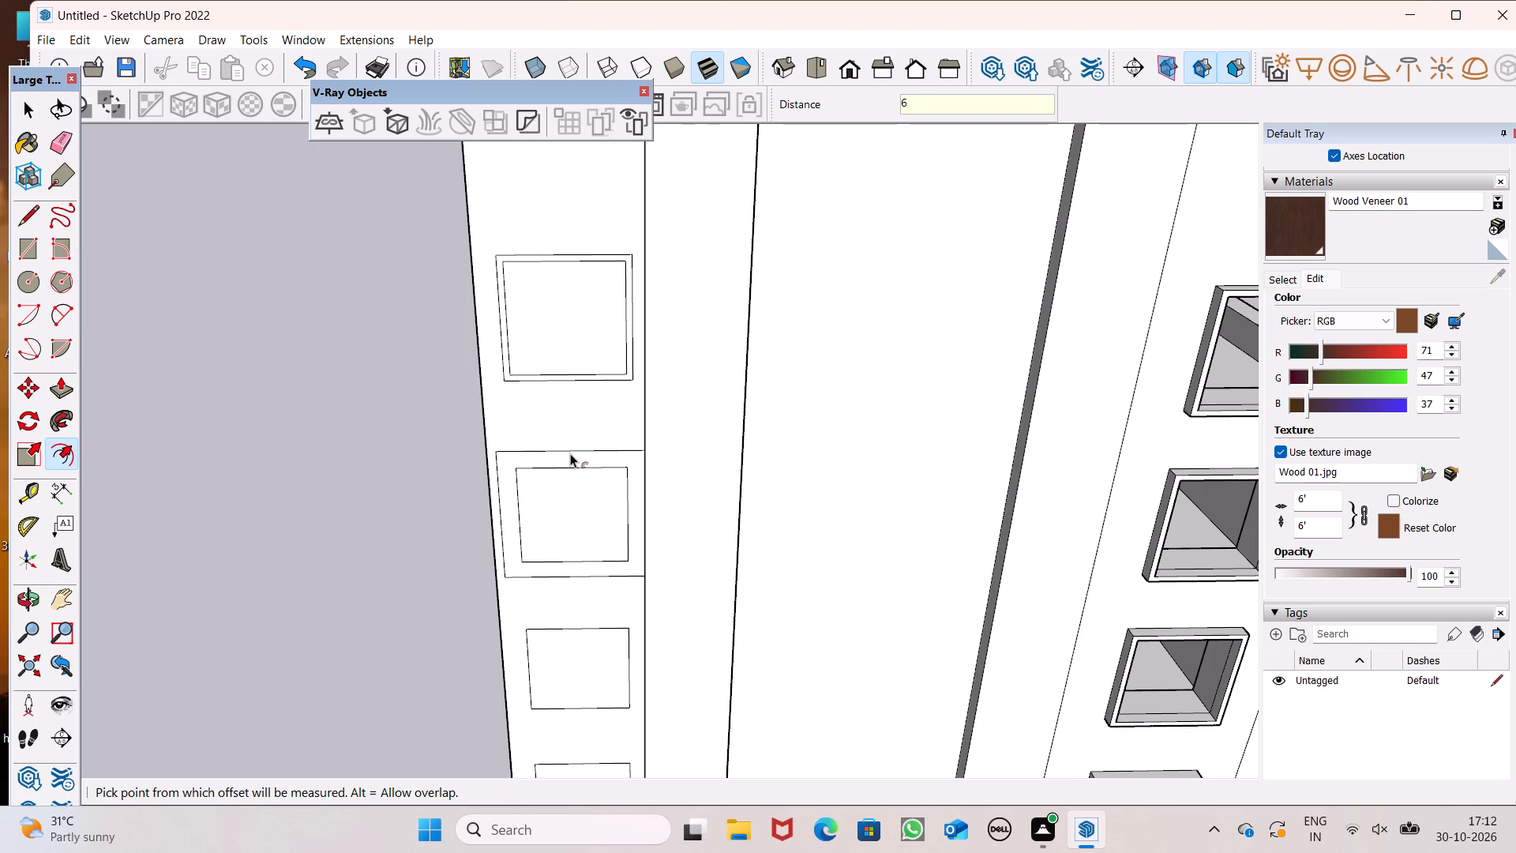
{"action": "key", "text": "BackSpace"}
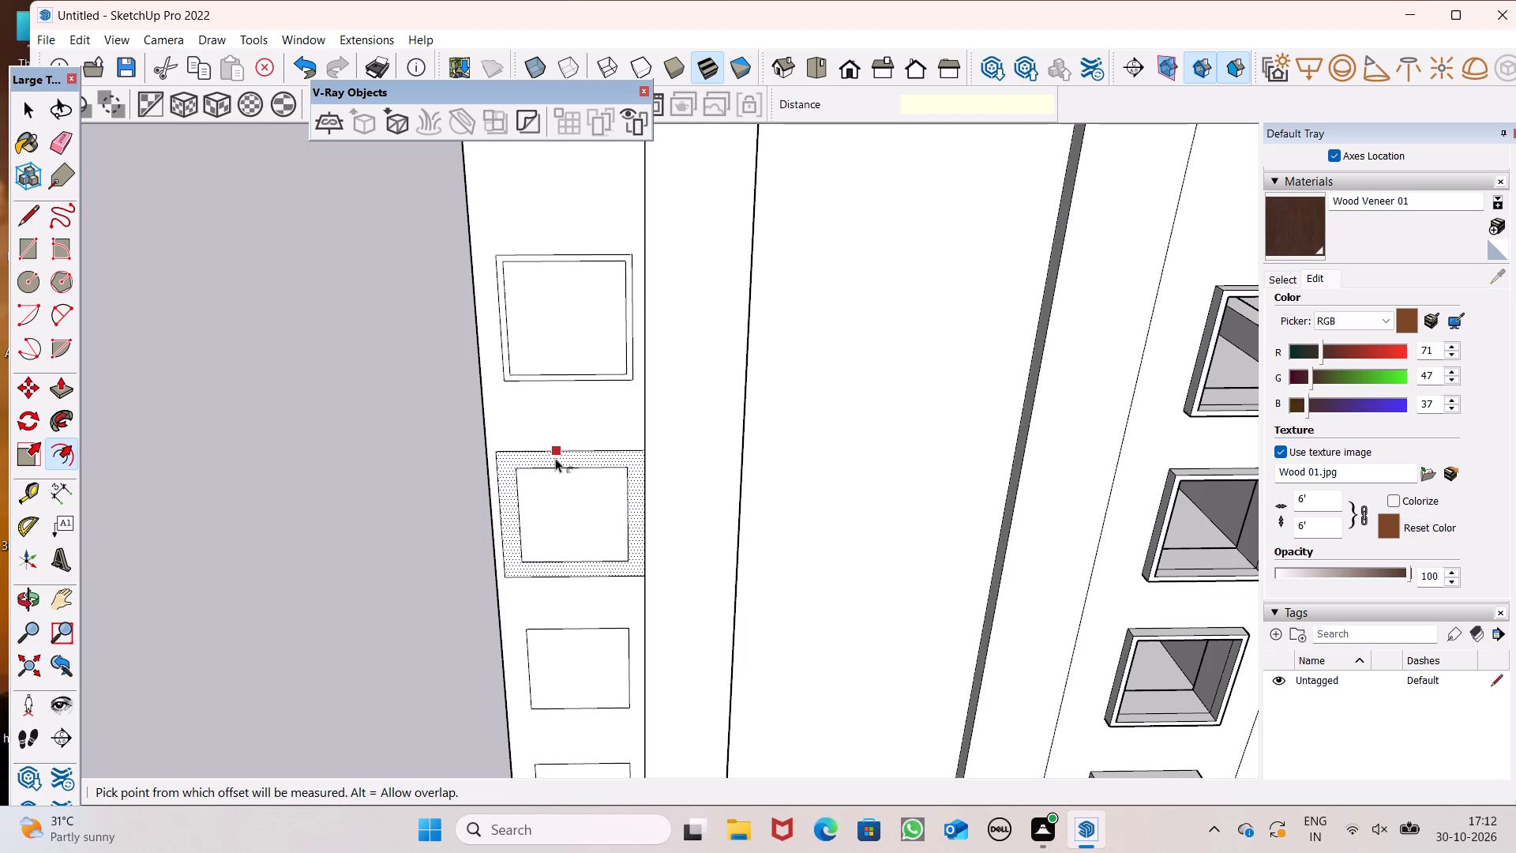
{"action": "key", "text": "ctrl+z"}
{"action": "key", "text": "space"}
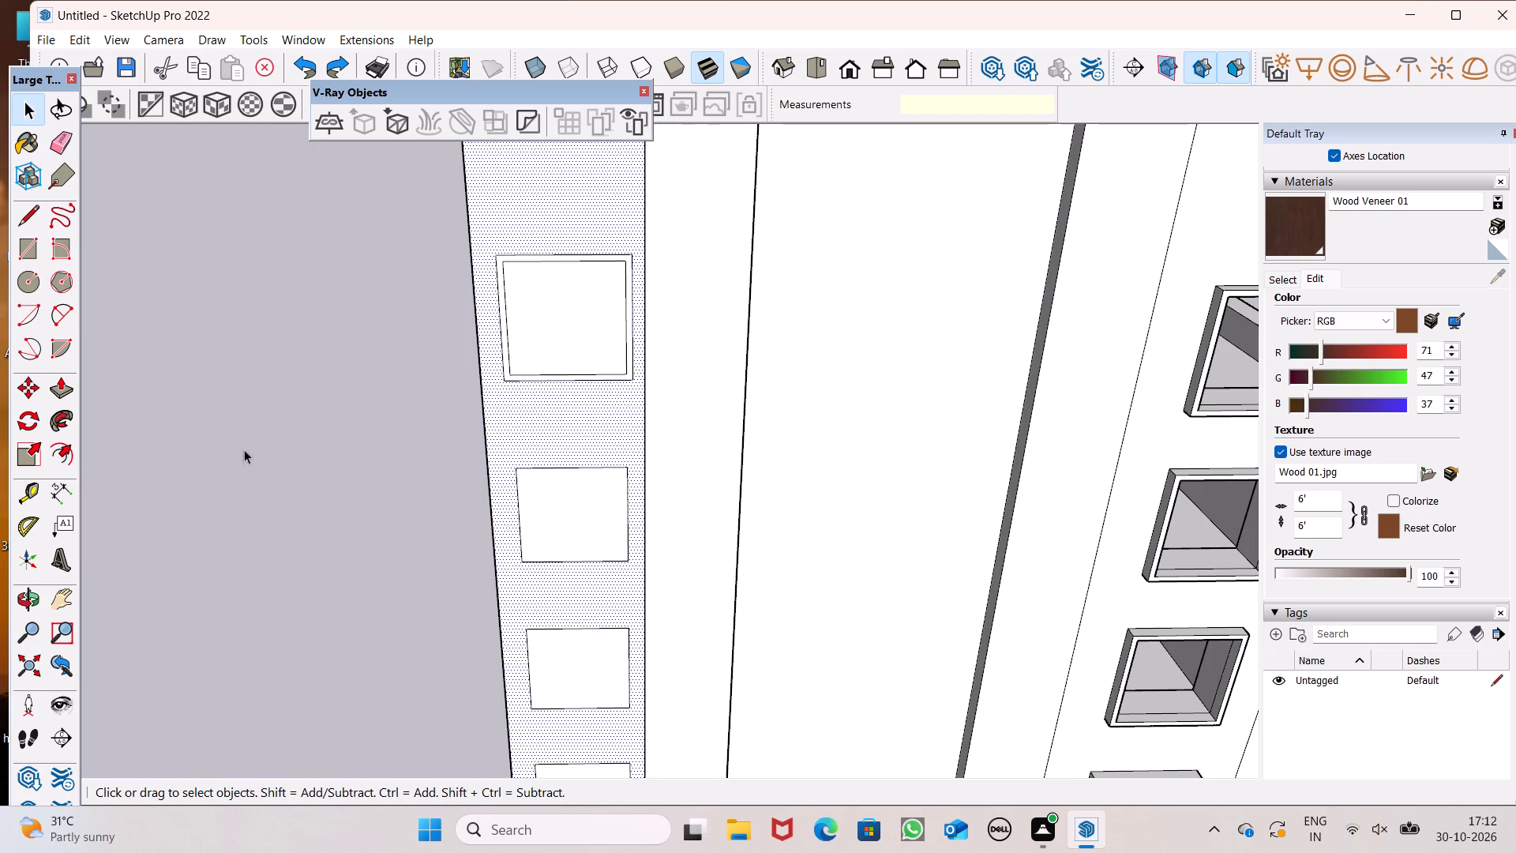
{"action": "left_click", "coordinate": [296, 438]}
Offset the second square's outline outward by 4" to form its frame border.
{"action": "scroll", "coordinate": [375, 449], "scroll_direction": "down", "scroll_amount": 2}
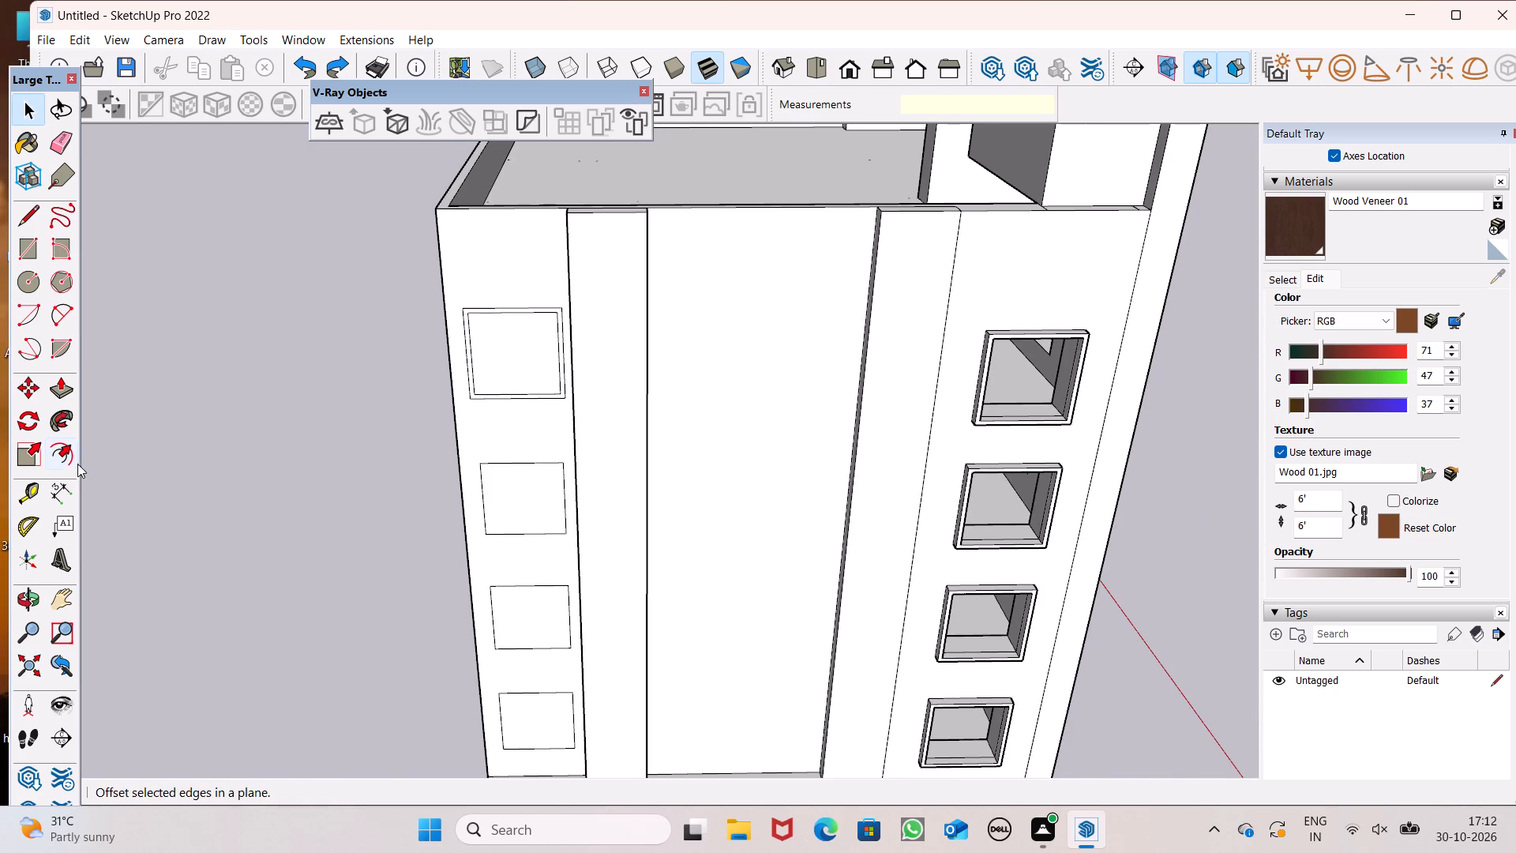
{"action": "left_click", "coordinate": [63, 453]}
{"action": "scroll", "coordinate": [462, 466], "scroll_direction": "down", "scroll_amount": 1}
{"action": "scroll", "coordinate": [464, 457], "scroll_direction": "up", "scroll_amount": 5}
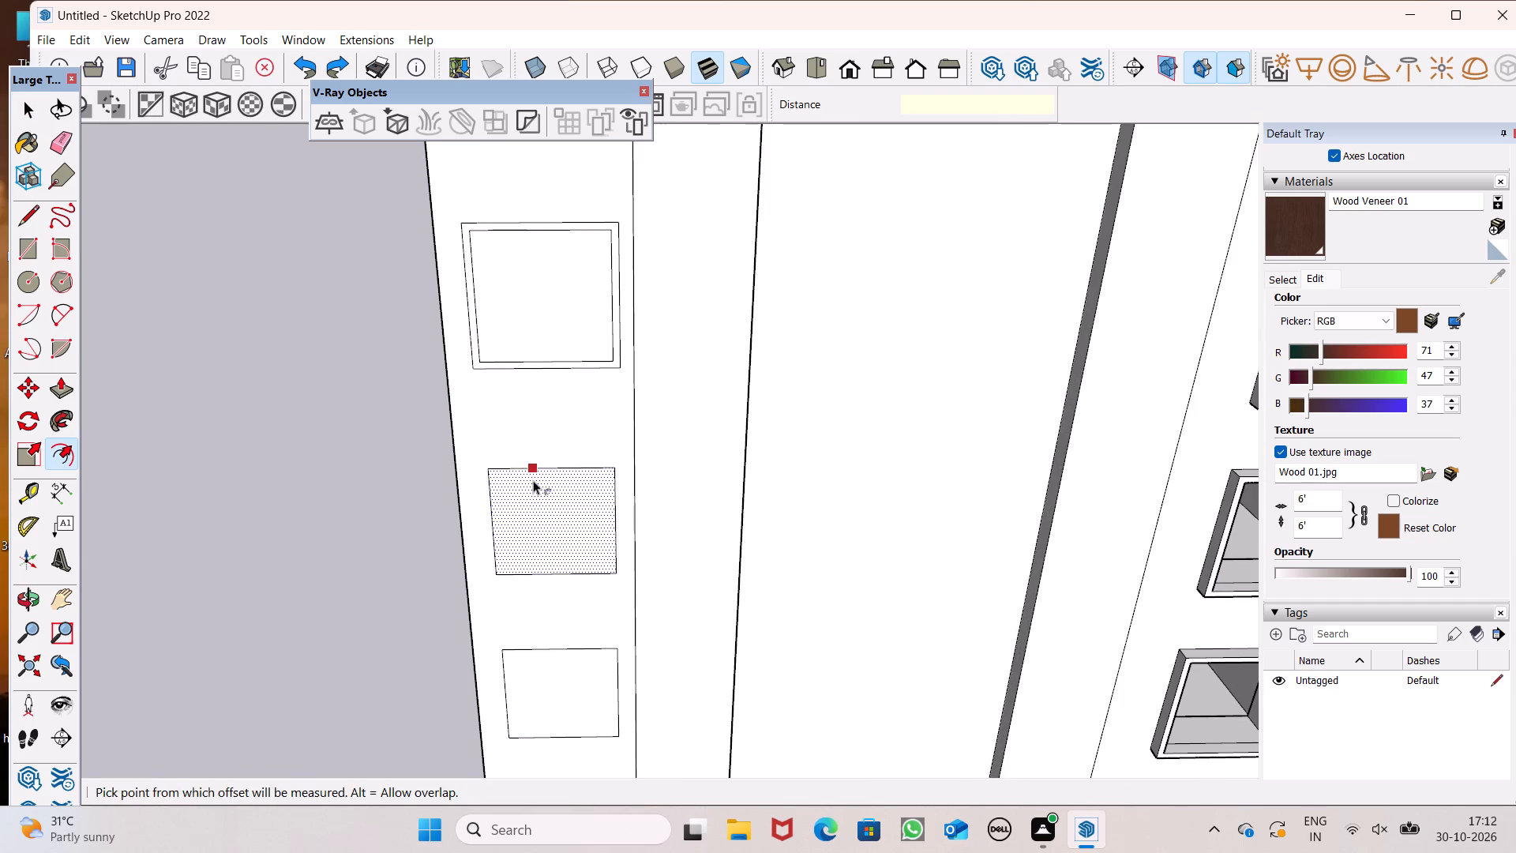
{"action": "left_click_drag", "start_coordinate": [533, 479], "coordinate": [537, 448]}
{"action": "key", "text": "4"}
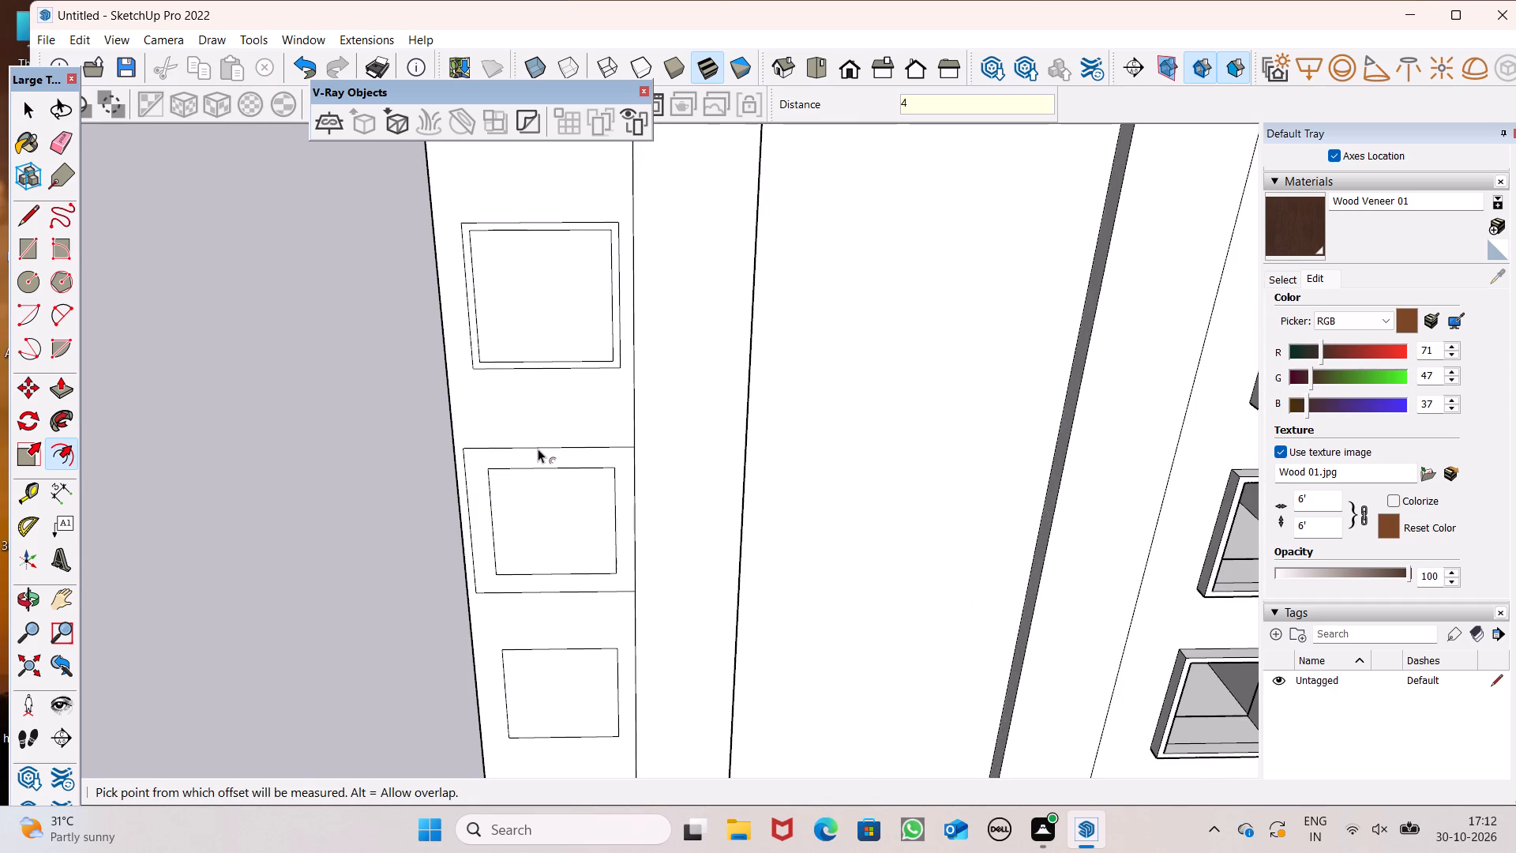
{"action": "key", "text": "shift+quotedbl"}
{"action": "key", "text": "Return"}
Offset the third square's outline outward by 4" on the side wall's outer panel.
{"action": "scroll", "coordinate": [495, 330], "scroll_direction": "down", "scroll_amount": 5}
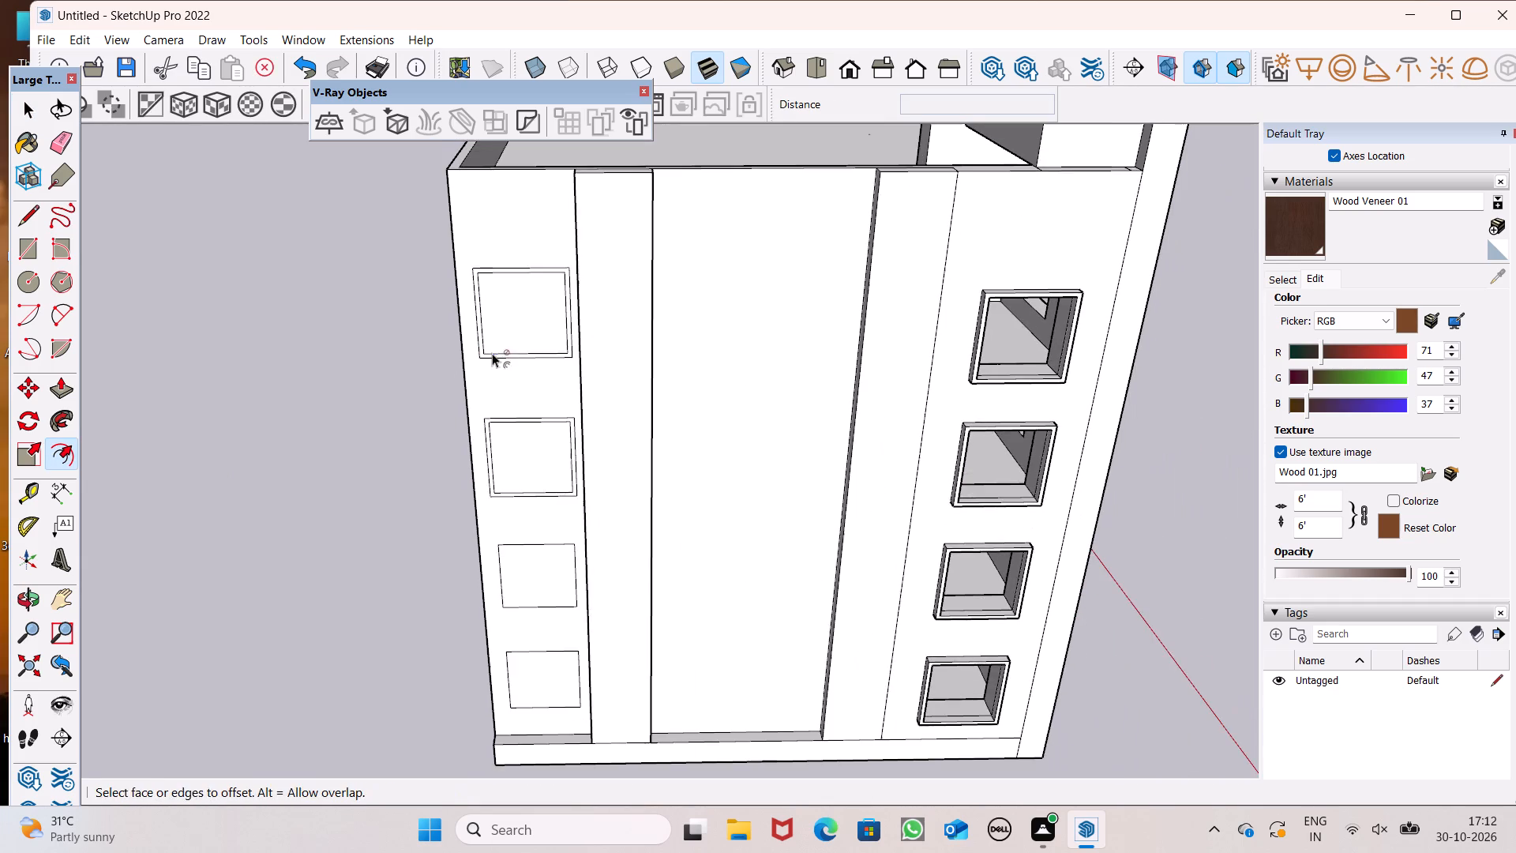
{"action": "scroll", "coordinate": [543, 453], "scroll_direction": "down", "scroll_amount": 1}
{"action": "scroll", "coordinate": [528, 549], "scroll_direction": "up", "scroll_amount": 6}
{"action": "left_click_drag", "start_coordinate": [523, 537], "coordinate": [520, 520]}
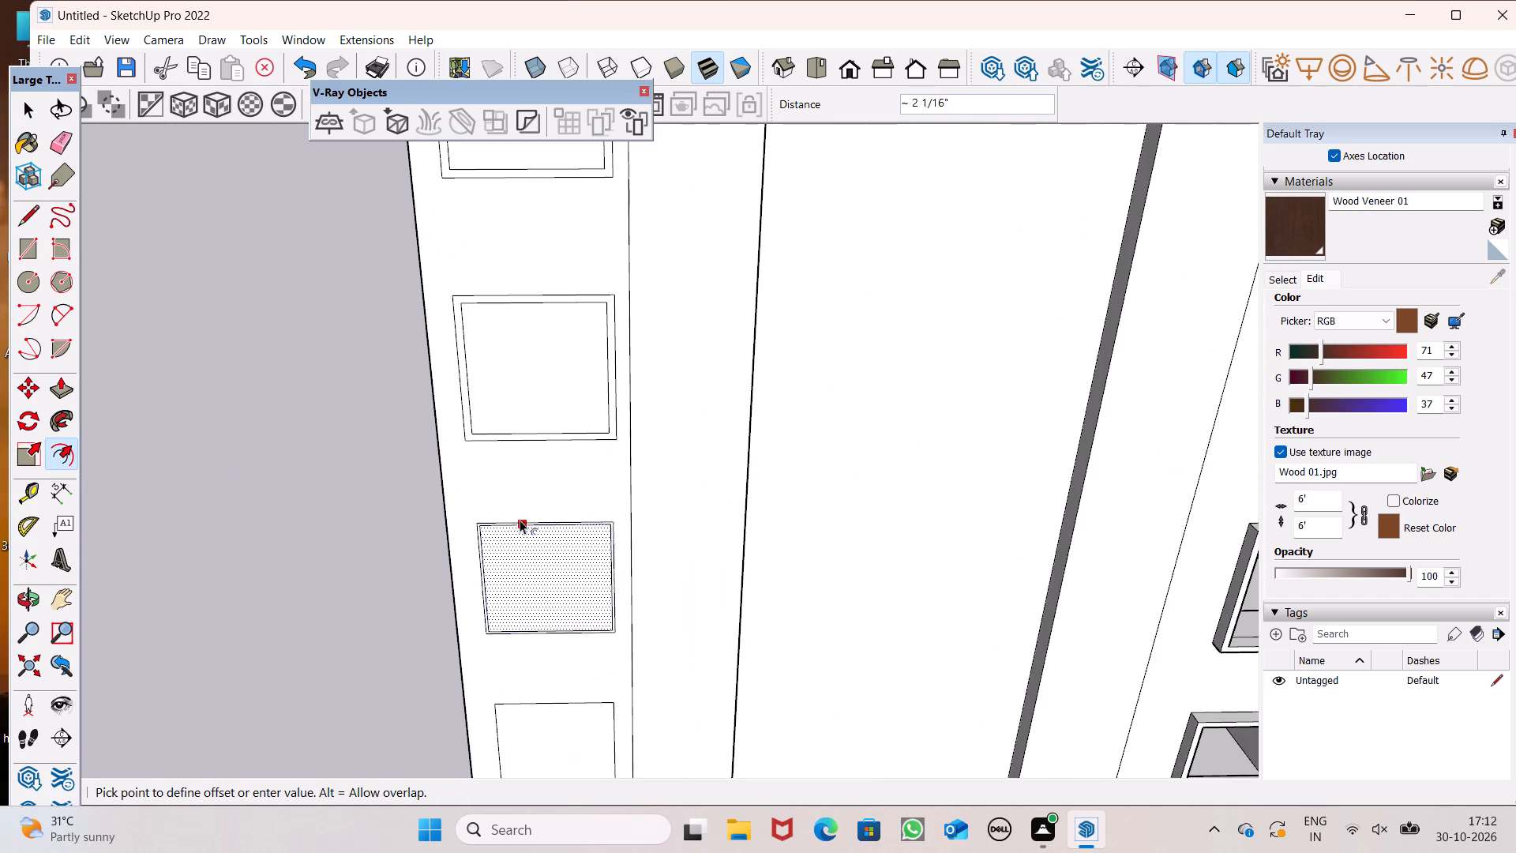
{"action": "left_click_drag", "start_coordinate": [520, 520], "coordinate": [520, 508]}
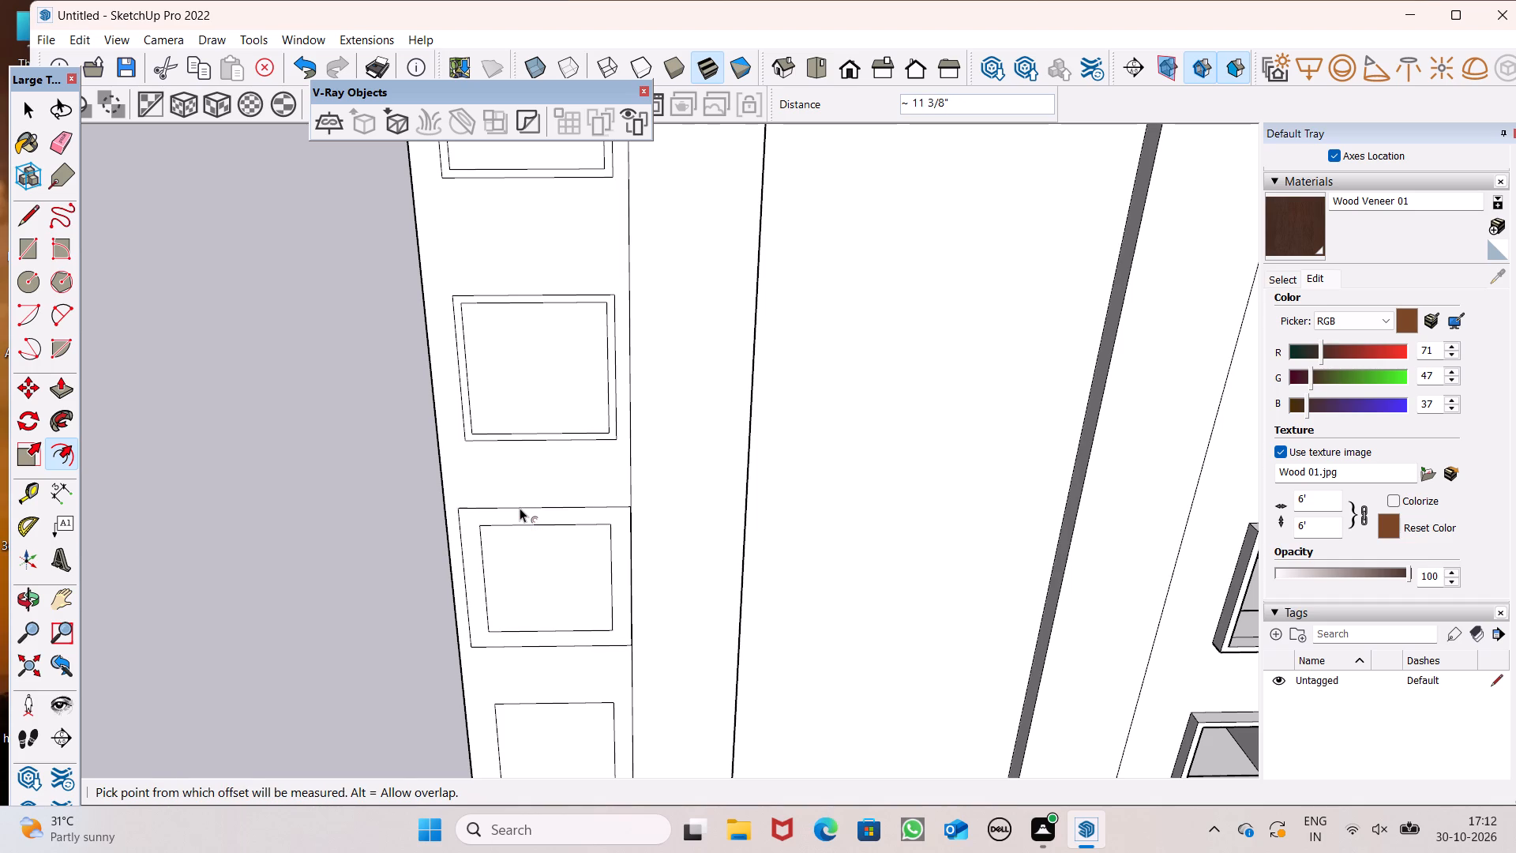
{"action": "key", "text": "4"}
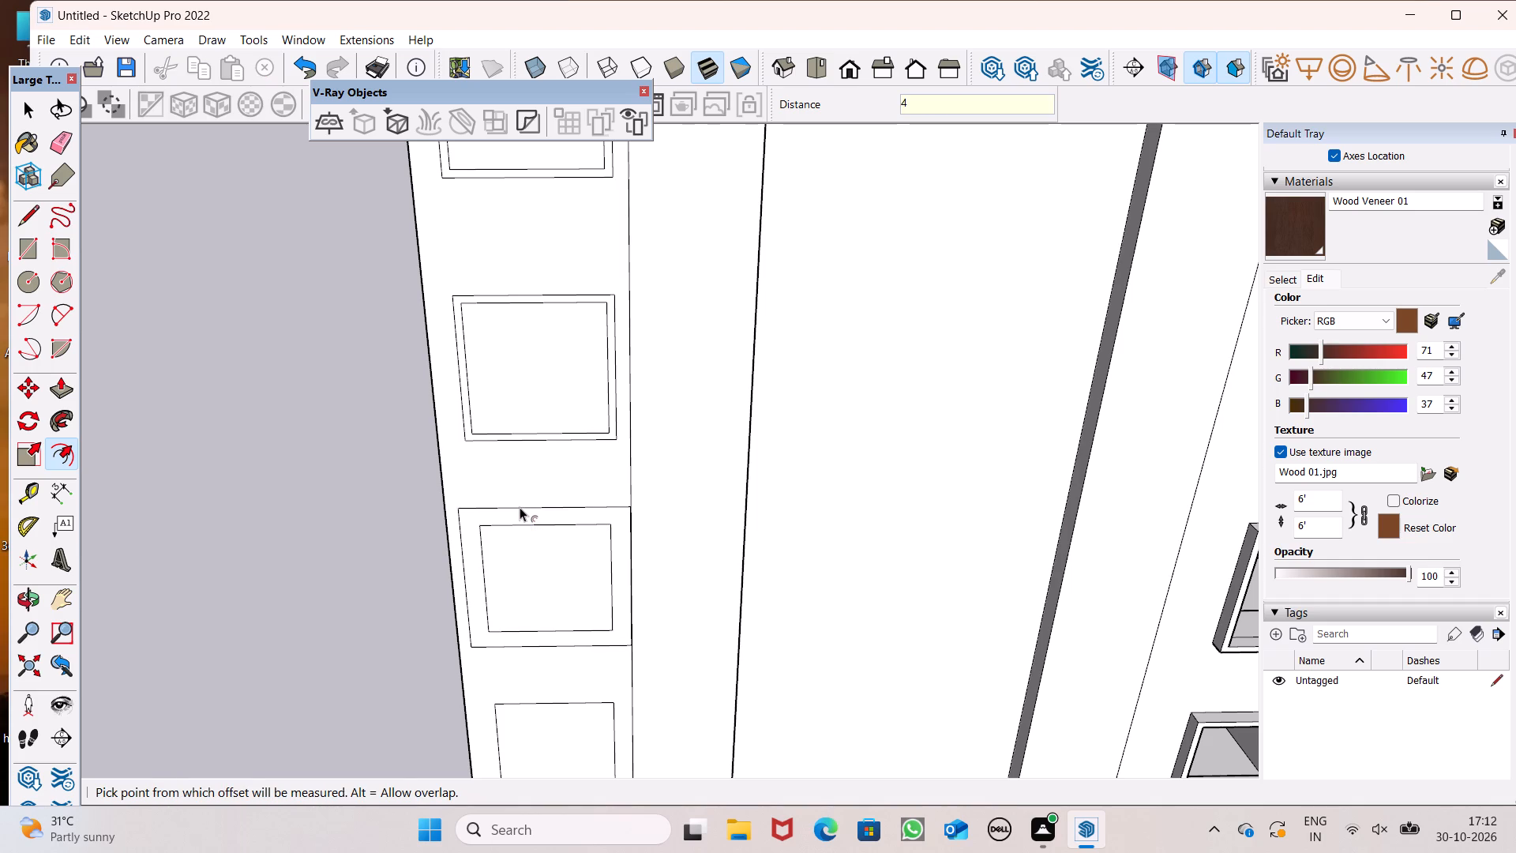
{"action": "key", "text": "shift+quotedbl"}
{"action": "key", "text": "Return"}
Offset the bottom square's outline outward by 4" to form its frame border, and clear the selection.
{"action": "scroll", "coordinate": [503, 453], "scroll_direction": "down", "scroll_amount": 6}
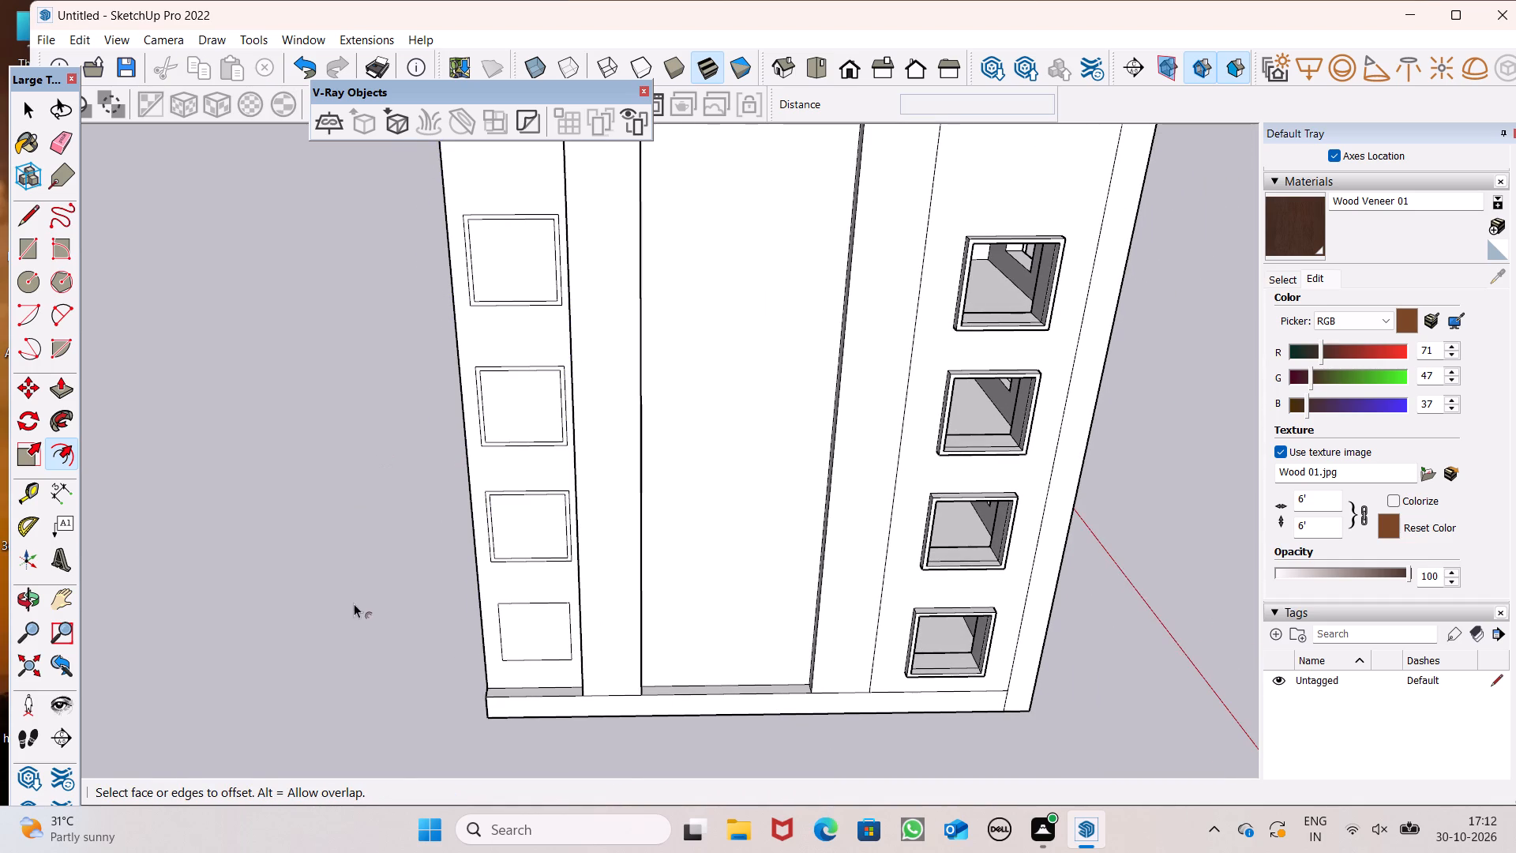
{"action": "scroll", "coordinate": [354, 606], "scroll_direction": "down", "scroll_amount": 1}
{"action": "middle_click_drag", "start_coordinate": [409, 665], "coordinate": [389, 591]}
{"action": "scroll", "coordinate": [488, 603], "scroll_direction": "up", "scroll_amount": 7}
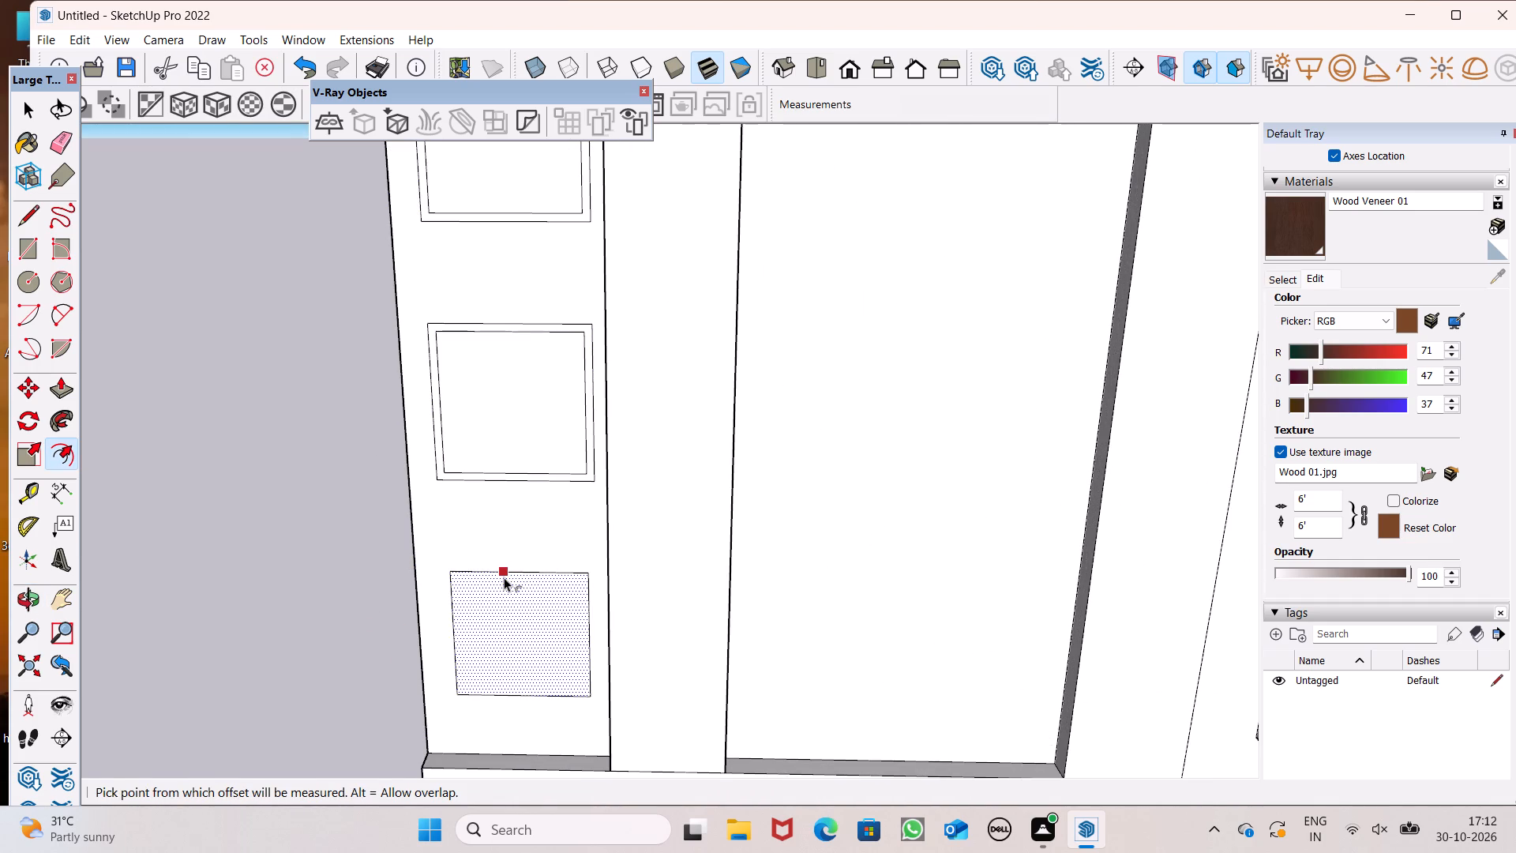
{"action": "left_click_drag", "start_coordinate": [504, 577], "coordinate": [504, 544]}
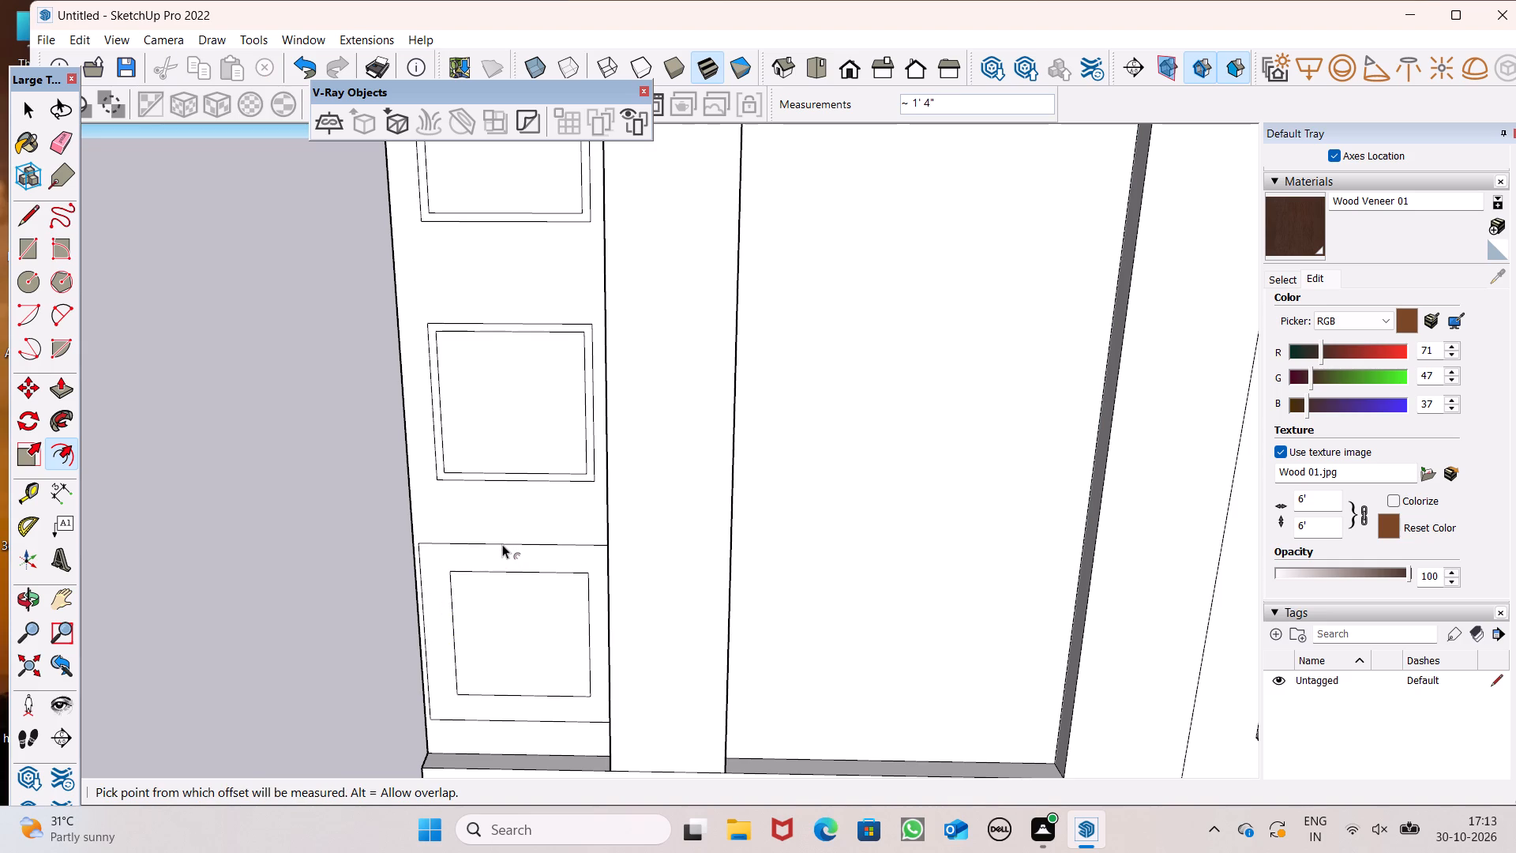
{"action": "type", "text": "4\""}
{"action": "key", "text": "Return"}
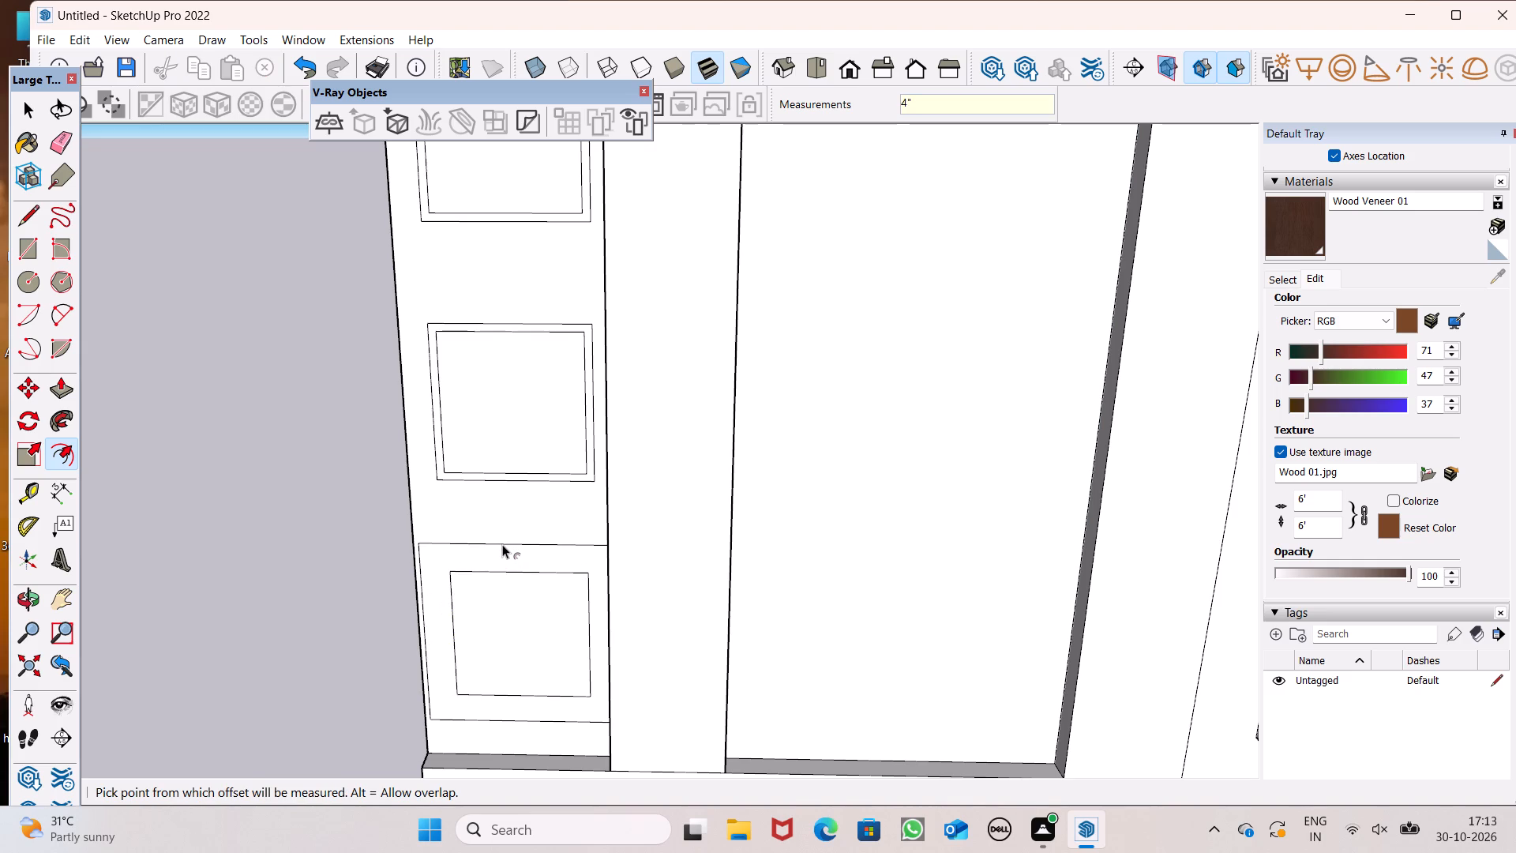
{"action": "scroll", "coordinate": [502, 544], "scroll_direction": "down", "scroll_amount": 5}
{"action": "key", "text": "space"}
{"action": "scroll", "coordinate": [419, 553], "scroll_direction": "down", "scroll_amount": 5}
{"action": "middle_click_drag", "start_coordinate": [396, 550], "coordinate": [447, 430]}
{"action": "left_click", "coordinate": [342, 396]}
Examine the column of bordered squares on the outer panel against the projecting window frames on the same wall.
{"action": "scroll", "coordinate": [423, 426], "scroll_direction": "down", "scroll_amount": 2}
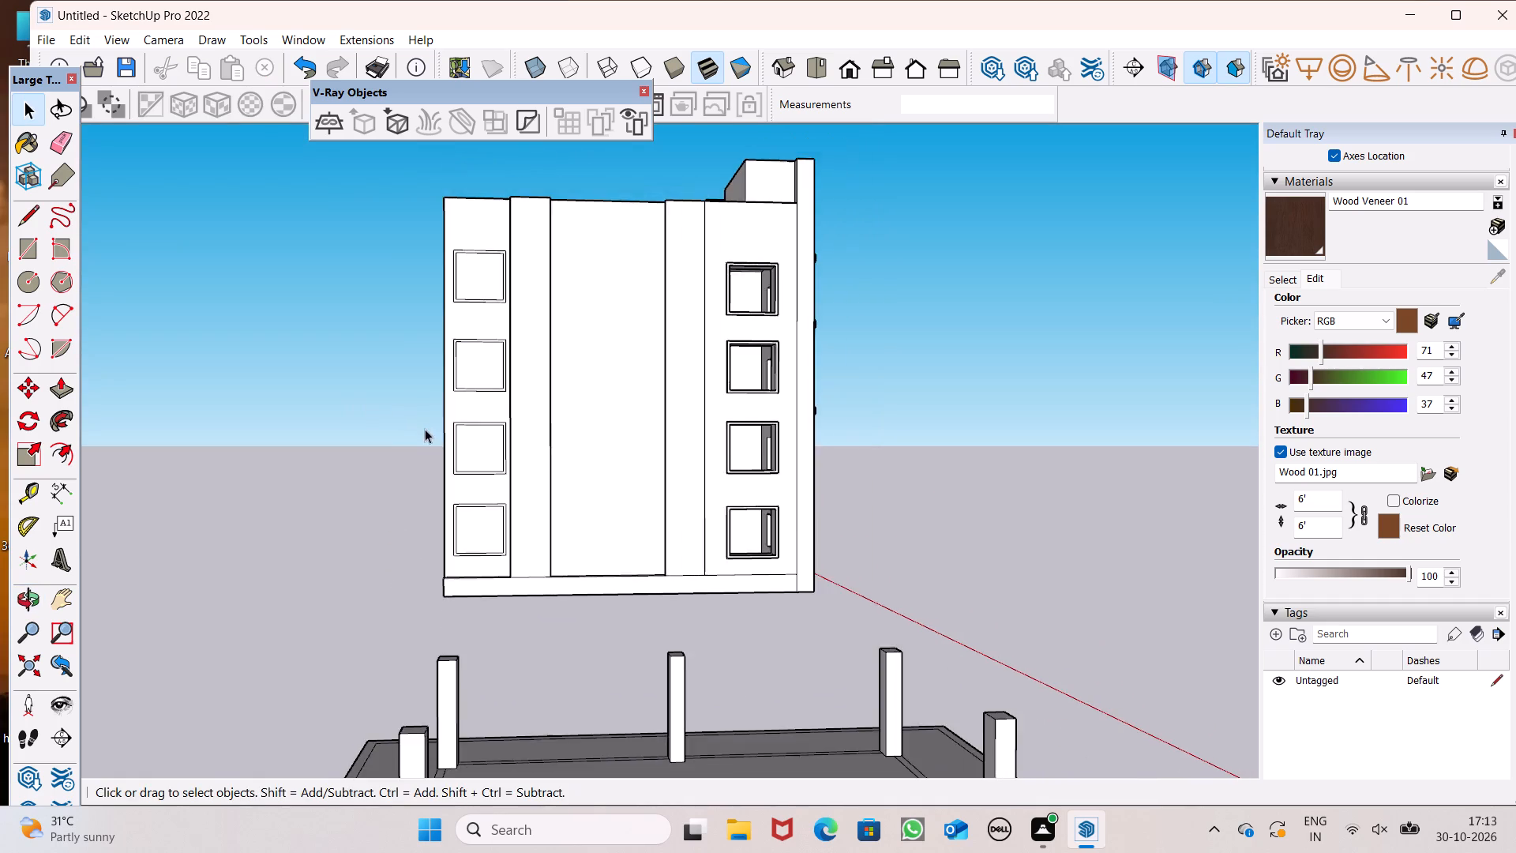
{"action": "middle_click_drag", "start_coordinate": [433, 435], "coordinate": [538, 660]}
{"action": "scroll", "coordinate": [549, 489], "scroll_direction": "up", "scroll_amount": 6}
{"action": "scroll", "coordinate": [513, 364], "scroll_direction": "down", "scroll_amount": 3}
{"action": "middle_click_drag", "start_coordinate": [492, 423], "coordinate": [566, 565]}
{"action": "scroll", "coordinate": [566, 572], "scroll_direction": "up", "scroll_amount": 1}
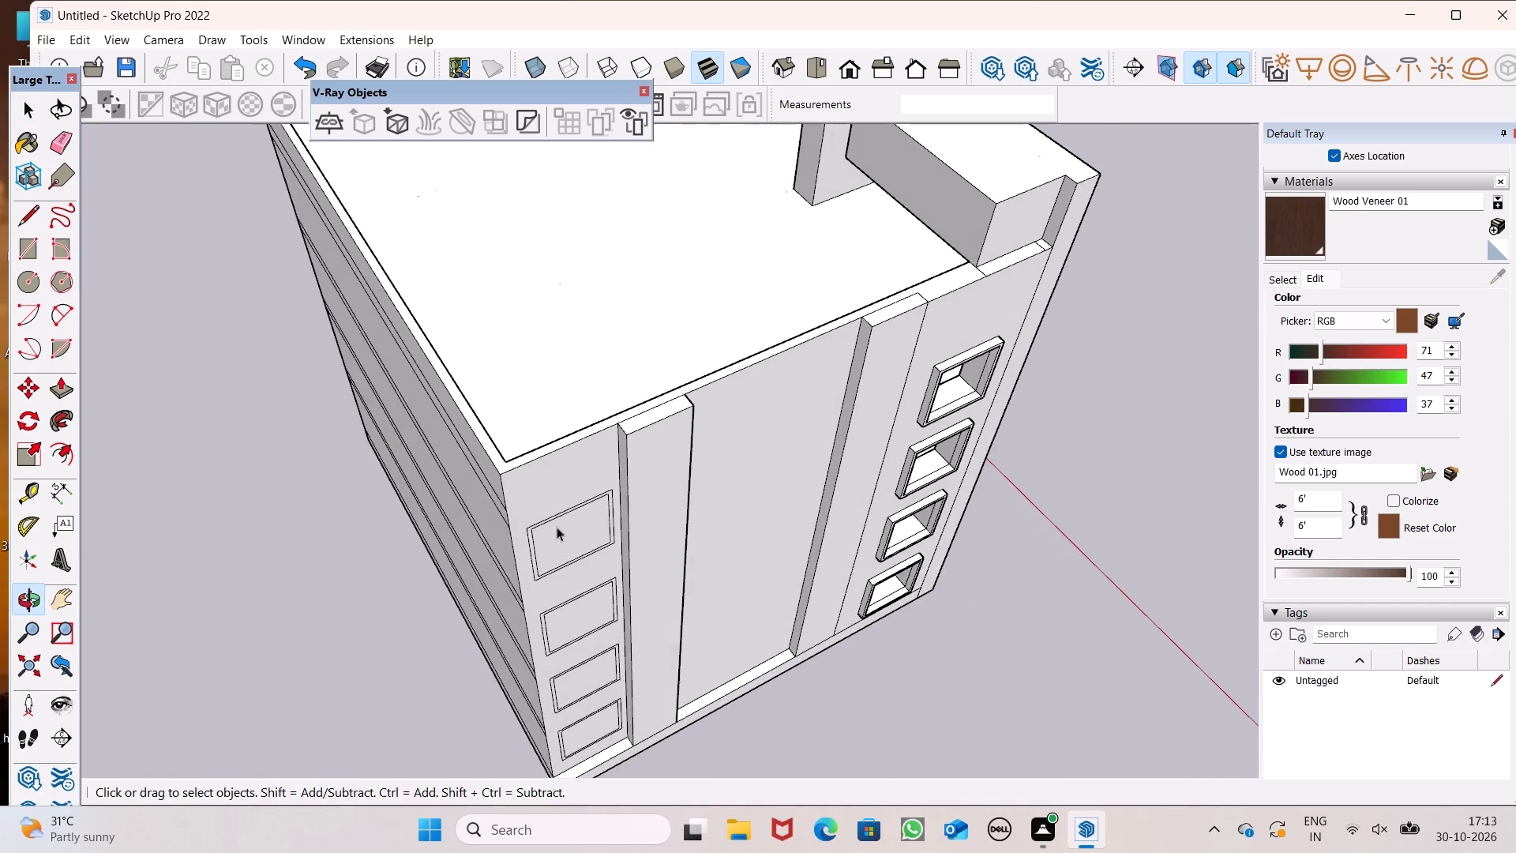
{"action": "middle_click_drag", "start_coordinate": [576, 551], "coordinate": [584, 472]}
{"action": "scroll", "coordinate": [542, 441], "scroll_direction": "up", "scroll_amount": 5}
{"action": "scroll", "coordinate": [538, 440], "scroll_direction": "down", "scroll_amount": 3}
{"action": "middle_click_drag", "start_coordinate": [566, 502], "coordinate": [590, 446]}
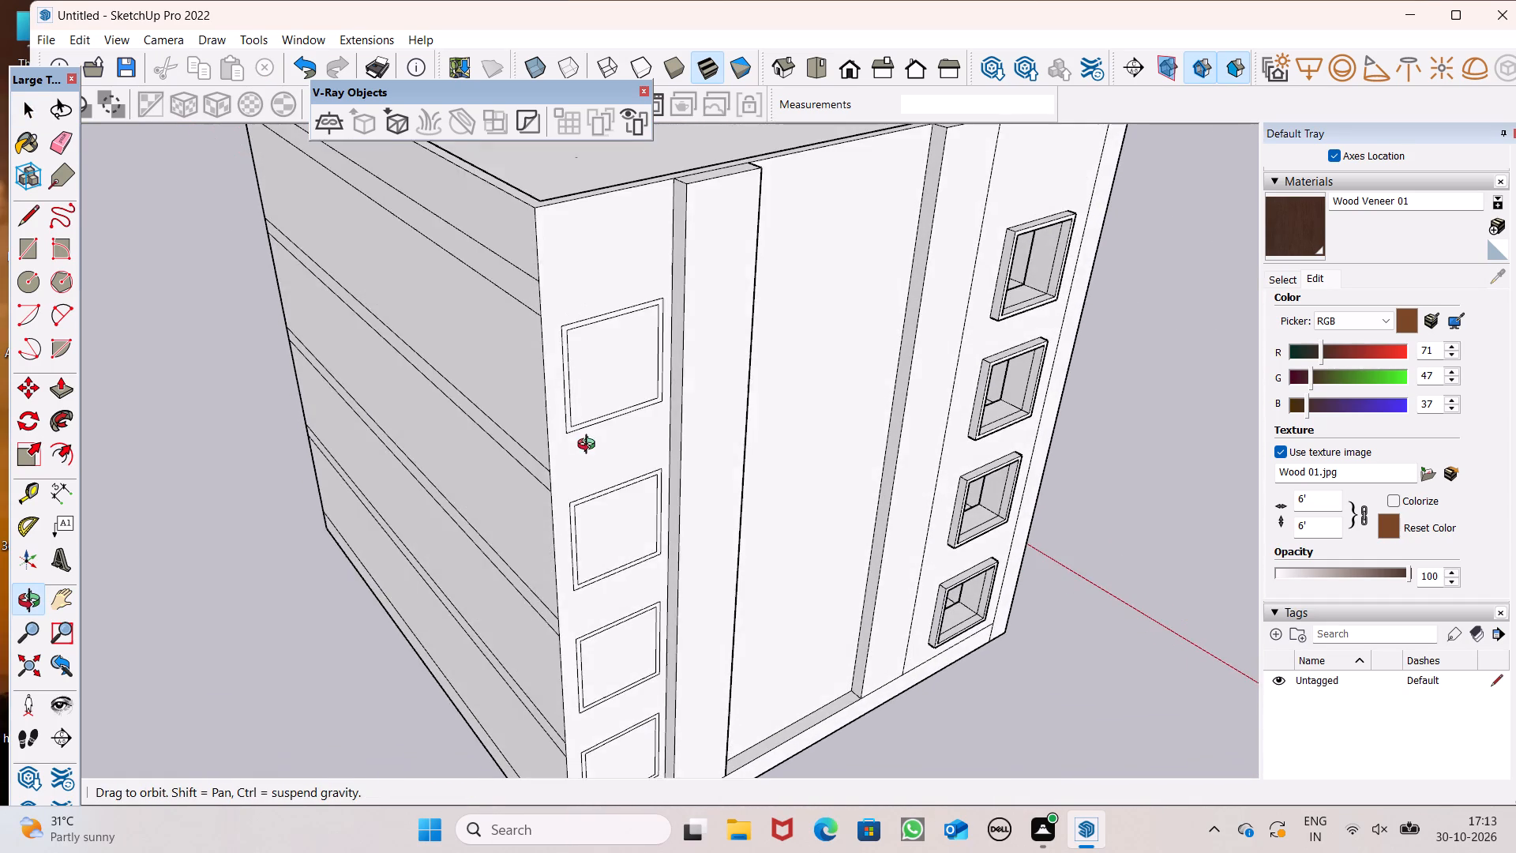
{"action": "middle_click_drag", "start_coordinate": [590, 446], "coordinate": [576, 485]}
{"action": "scroll", "coordinate": [557, 405], "scroll_direction": "up", "scroll_amount": 5}
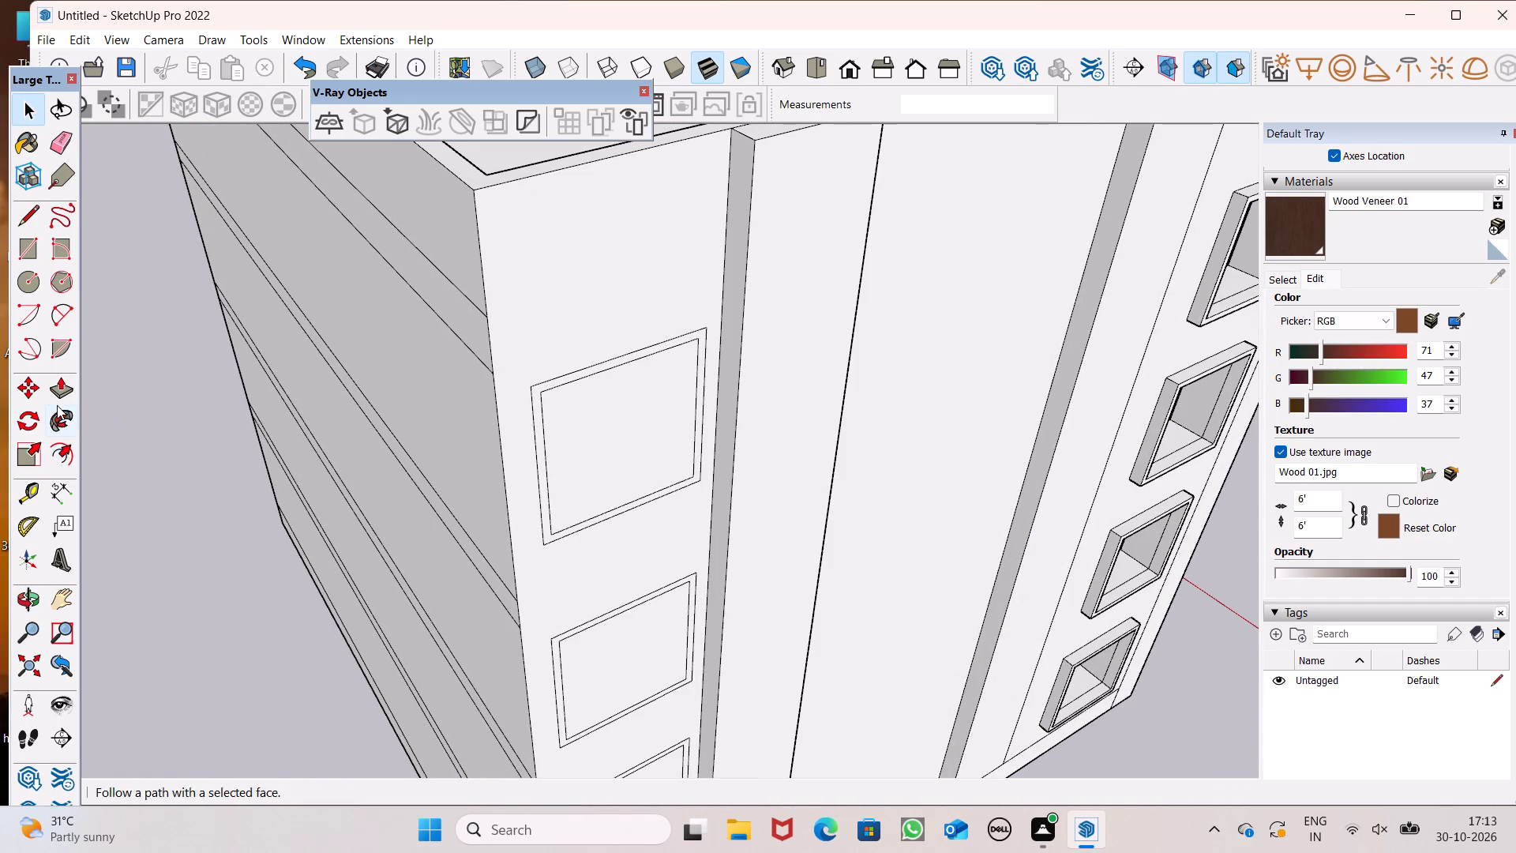
Push/Pull the top square's frame border outward by 9" from the side wall's outer panel.
{"action": "left_click", "coordinate": [56, 394]}
{"action": "scroll", "coordinate": [544, 401], "scroll_direction": "up", "scroll_amount": 5}
{"action": "scroll", "coordinate": [500, 400], "scroll_direction": "down", "scroll_amount": 6}
{"action": "middle_click_drag", "start_coordinate": [525, 472], "coordinate": [580, 393]}
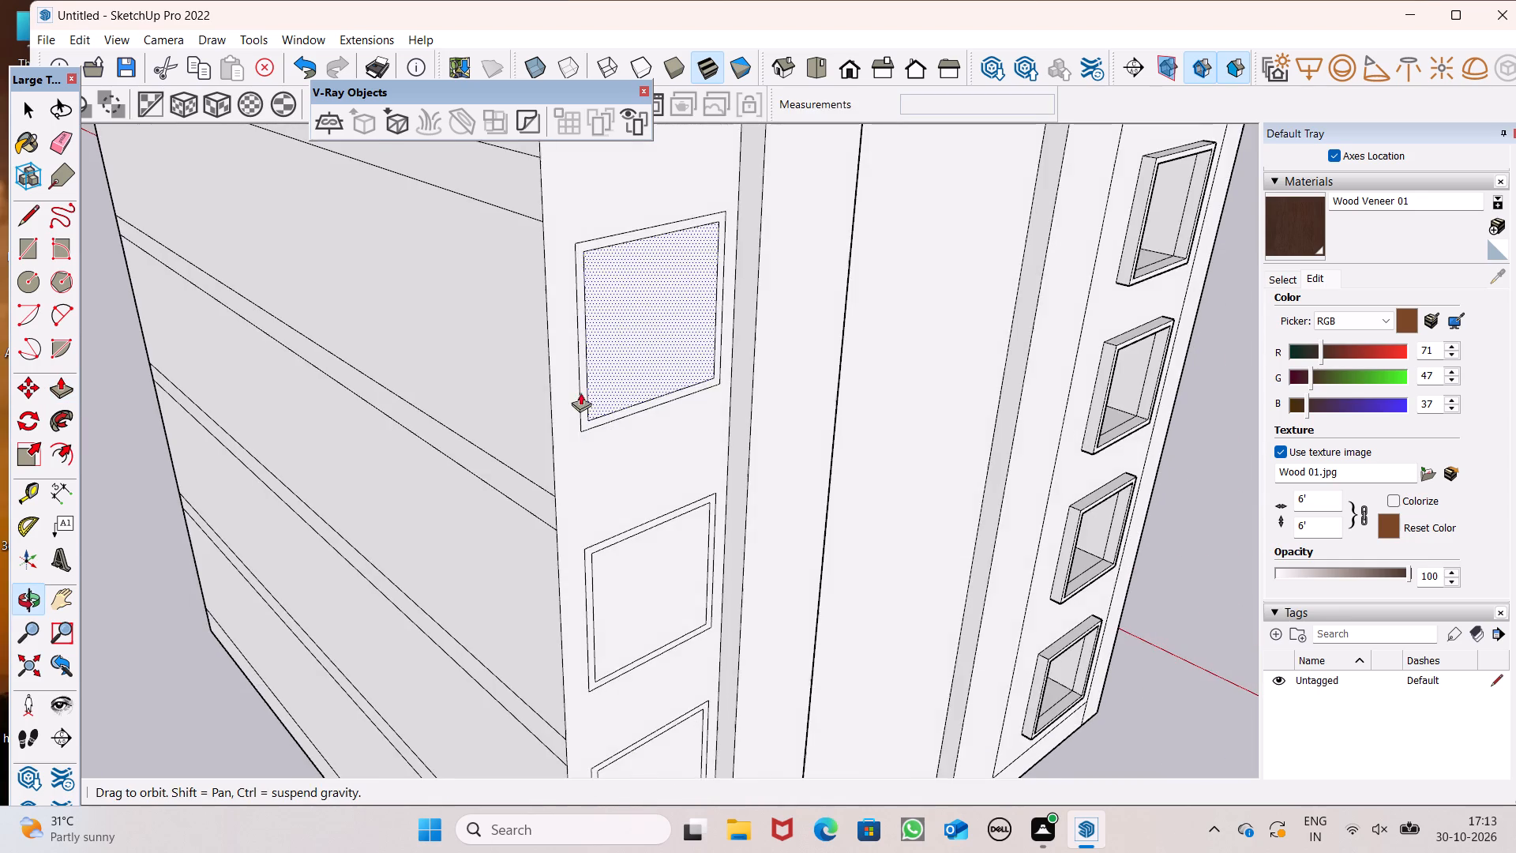
{"action": "scroll", "coordinate": [588, 355], "scroll_direction": "down", "scroll_amount": 4}
{"action": "middle_click_drag", "start_coordinate": [593, 374], "coordinate": [659, 332]}
{"action": "scroll", "coordinate": [608, 389], "scroll_direction": "down", "scroll_amount": 3}
{"action": "scroll", "coordinate": [720, 250], "scroll_direction": "up", "scroll_amount": 5}
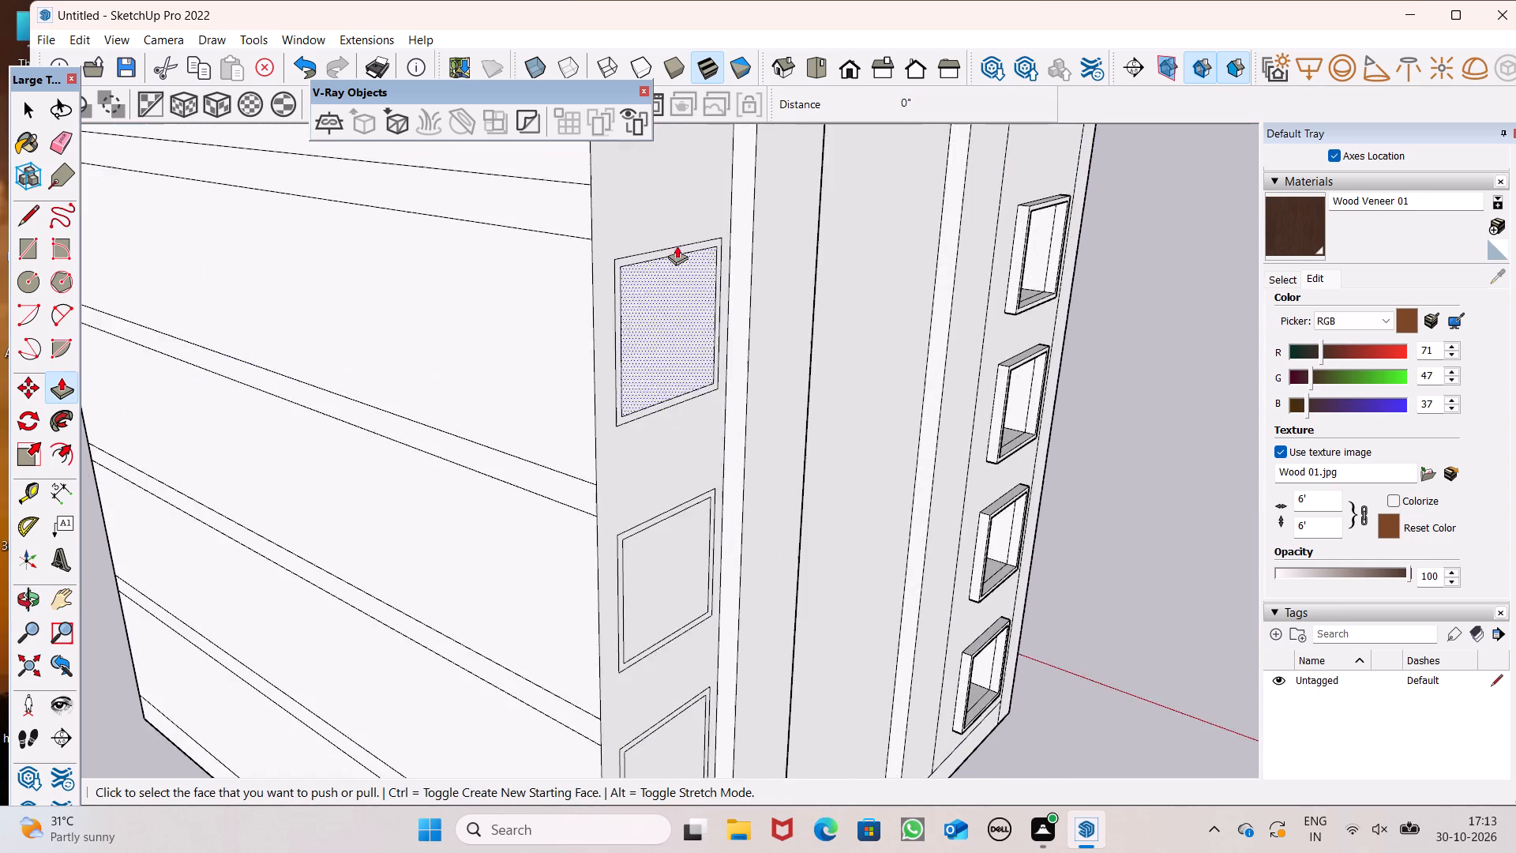
{"action": "scroll", "coordinate": [503, 307], "scroll_direction": "down", "scroll_amount": 5}
{"action": "middle_click_drag", "start_coordinate": [463, 359], "coordinate": [435, 468]}
{"action": "scroll", "coordinate": [524, 485], "scroll_direction": "up", "scroll_amount": 1}
{"action": "scroll", "coordinate": [292, 406], "scroll_direction": "down", "scroll_amount": 3}
{"action": "scroll", "coordinate": [580, 504], "scroll_direction": "up", "scroll_amount": 6}
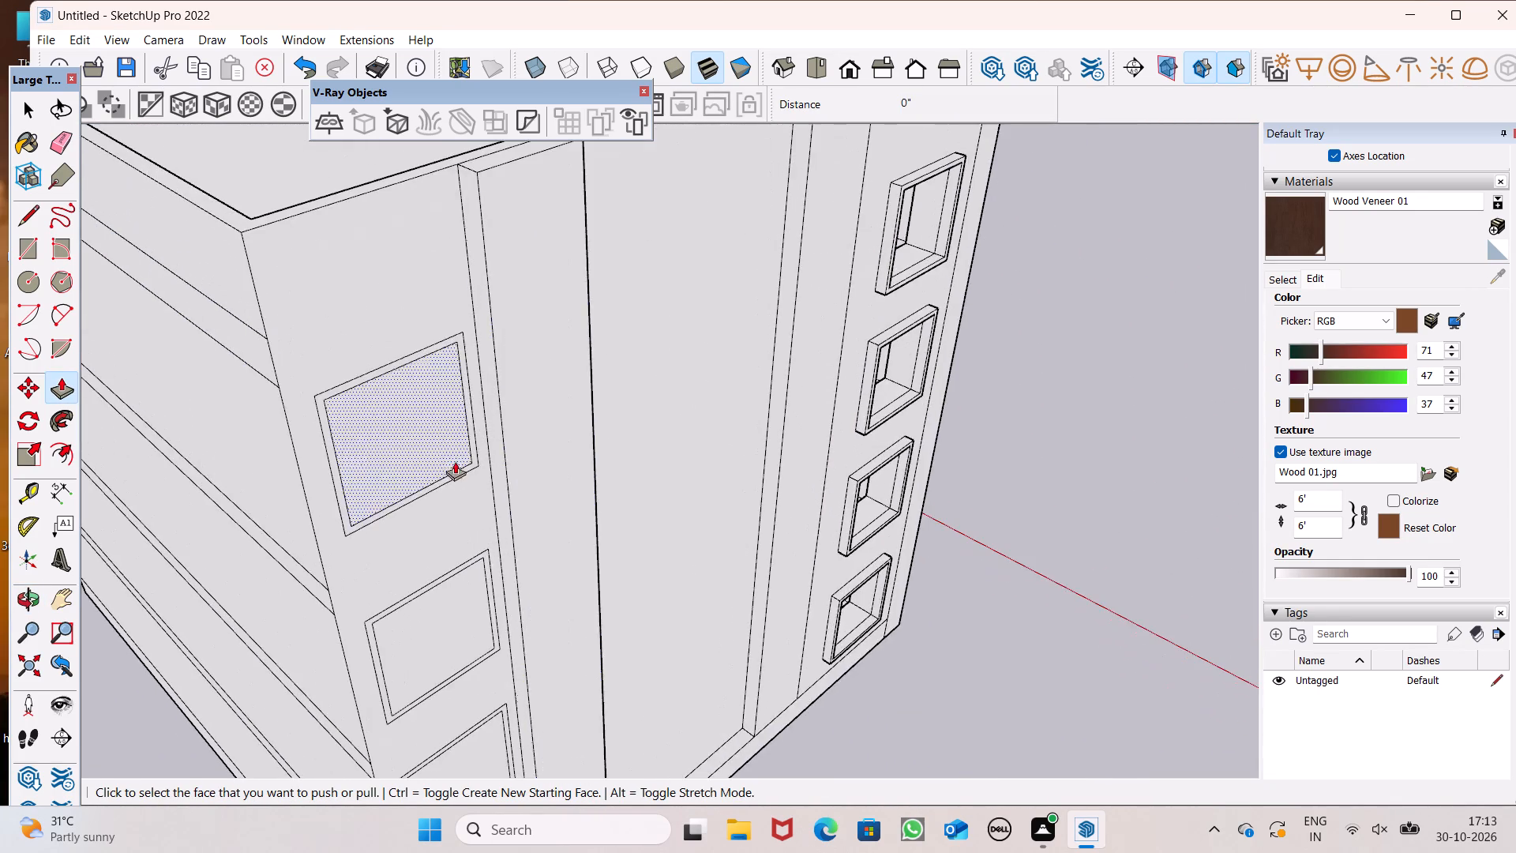
{"action": "middle_click_drag", "start_coordinate": [321, 464], "coordinate": [422, 562]}
{"action": "scroll", "coordinate": [317, 415], "scroll_direction": "down", "scroll_amount": 4}
{"action": "middle_click_drag", "start_coordinate": [482, 623], "coordinate": [441, 536]}
{"action": "scroll", "coordinate": [396, 525], "scroll_direction": "up", "scroll_amount": 3}
{"action": "scroll", "coordinate": [388, 547], "scroll_direction": "down", "scroll_amount": 5}
{"action": "scroll", "coordinate": [332, 432], "scroll_direction": "up", "scroll_amount": 11}
{"action": "middle_click_drag", "start_coordinate": [388, 463], "coordinate": [367, 486]}
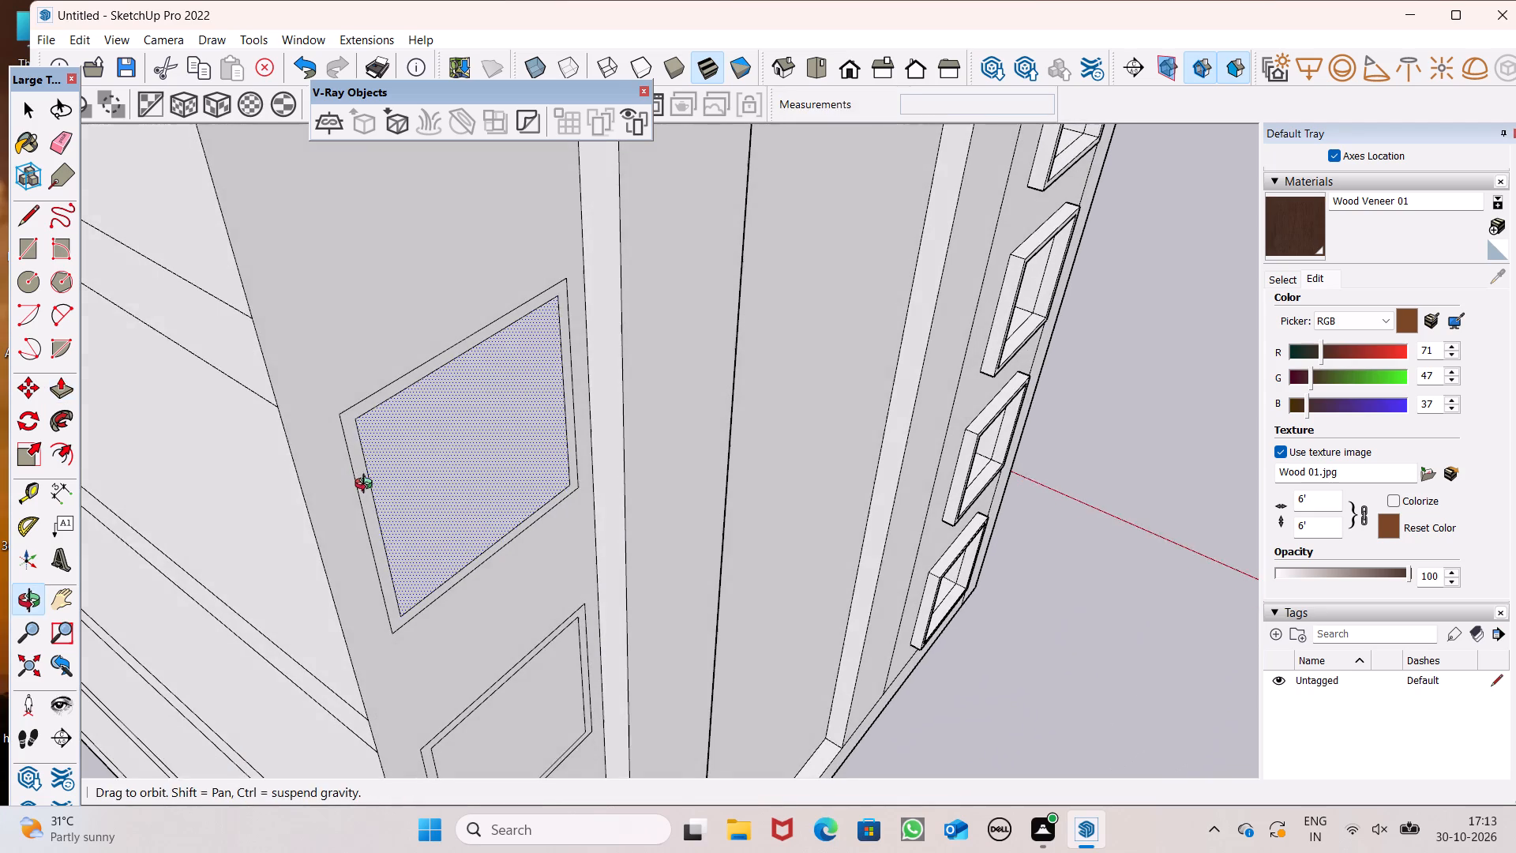
{"action": "middle_click_drag", "start_coordinate": [367, 486], "coordinate": [367, 487]}
{"action": "left_click_drag", "start_coordinate": [345, 419], "coordinate": [366, 449], "text": "ctrl"}
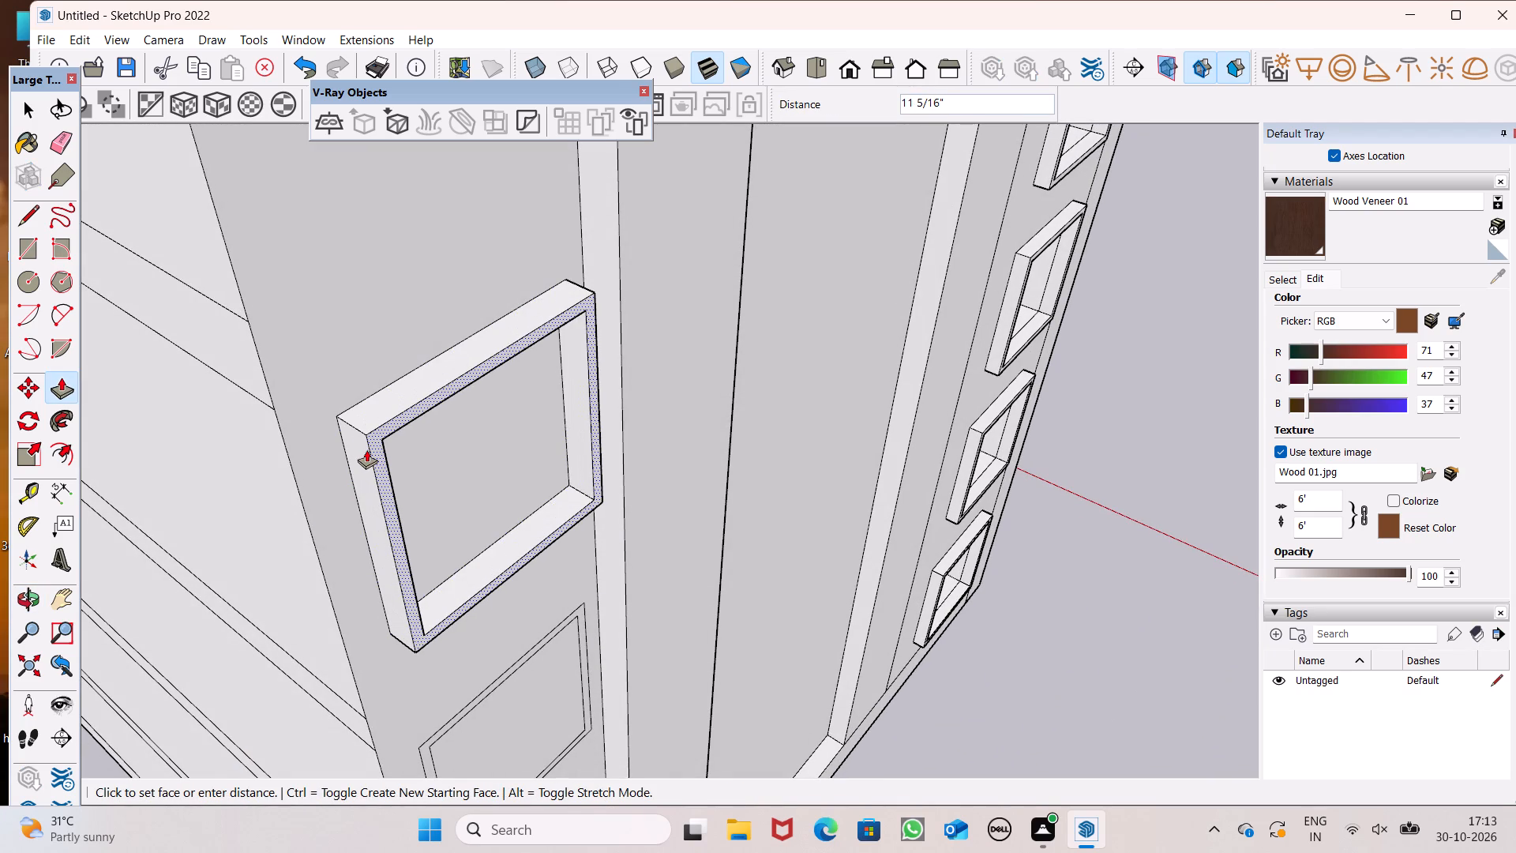
{"action": "left_click_drag", "start_coordinate": [366, 449], "coordinate": [366, 452], "text": "ctrl"}
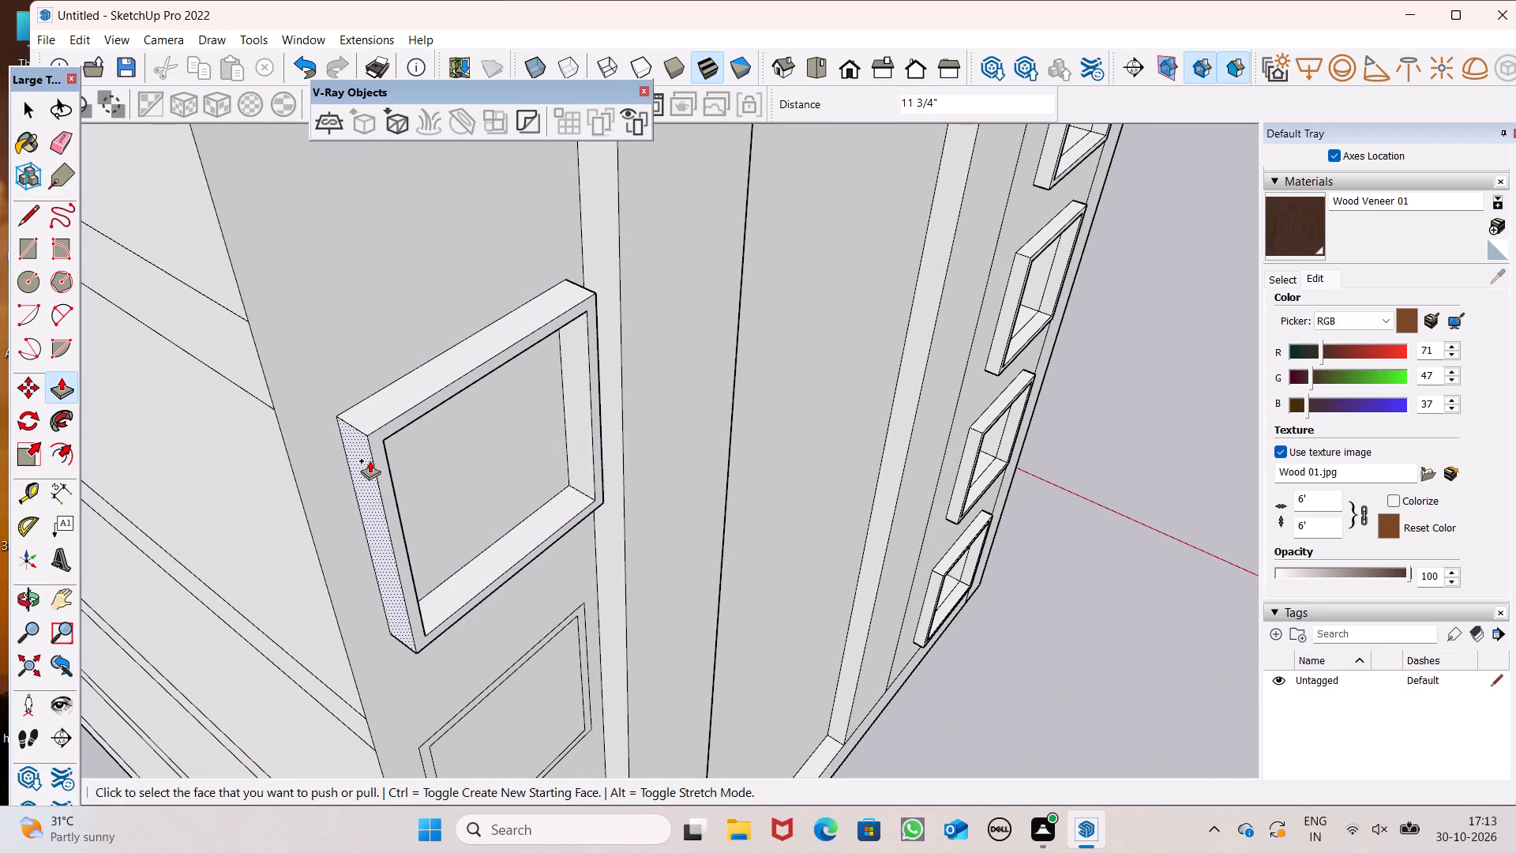
{"action": "key", "text": "9"}
{"action": "key", "text": "shift+quotedbl"}
{"action": "key", "text": "Return"}
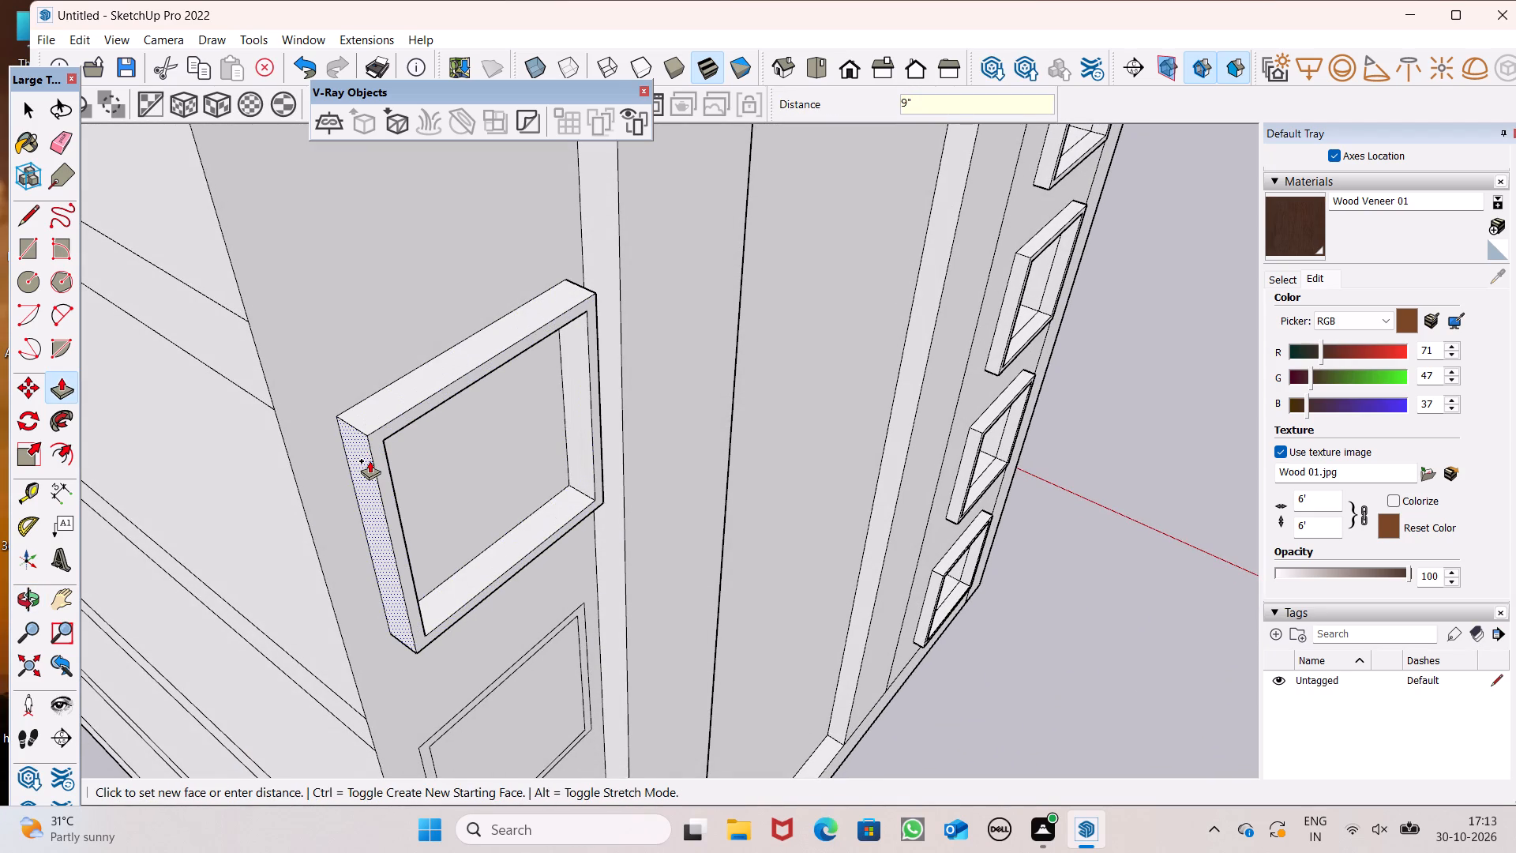
Push/Pull the second square's frame border outward by 9" from the wall panel.
{"action": "scroll", "coordinate": [507, 179], "scroll_direction": "down", "scroll_amount": 11}
{"action": "scroll", "coordinate": [465, 494], "scroll_direction": "up", "scroll_amount": 9}
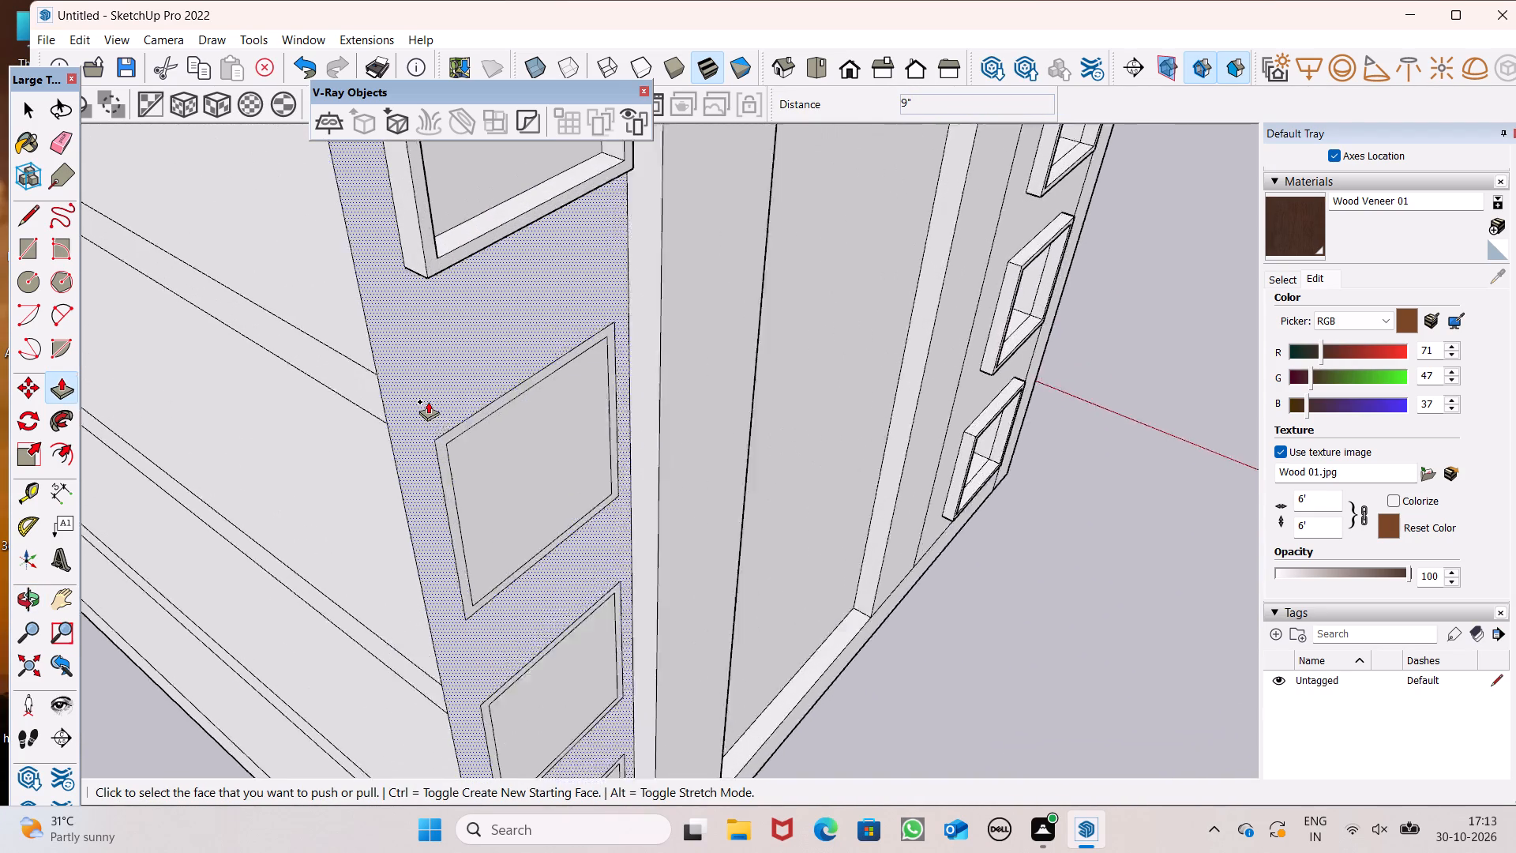
{"action": "scroll", "coordinate": [428, 401], "scroll_direction": "up", "scroll_amount": 4}
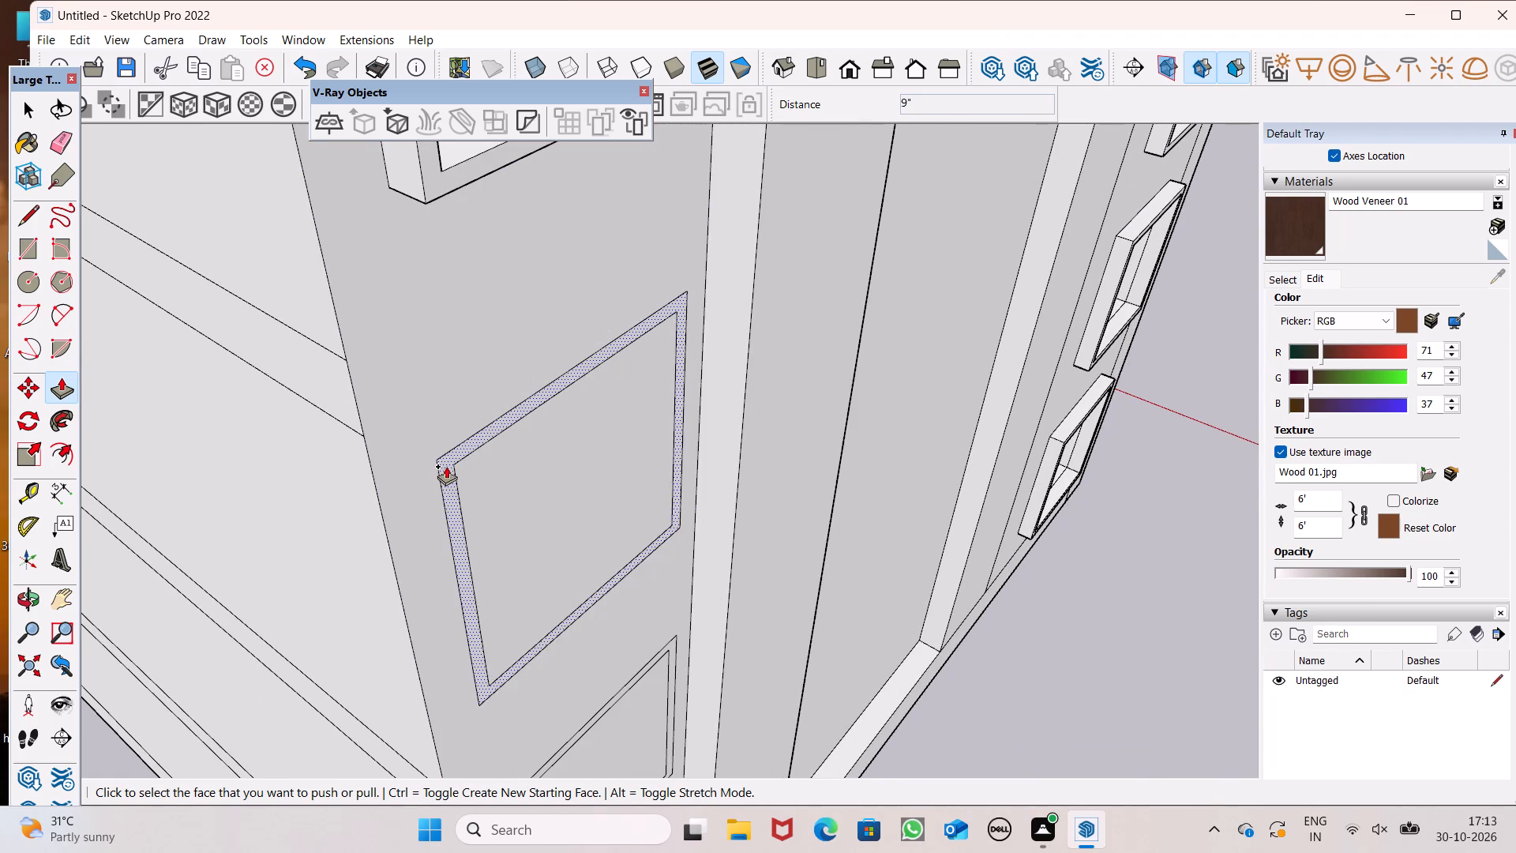
{"action": "left_click_drag", "start_coordinate": [446, 466], "coordinate": [498, 544]}
{"action": "key", "text": "9"}
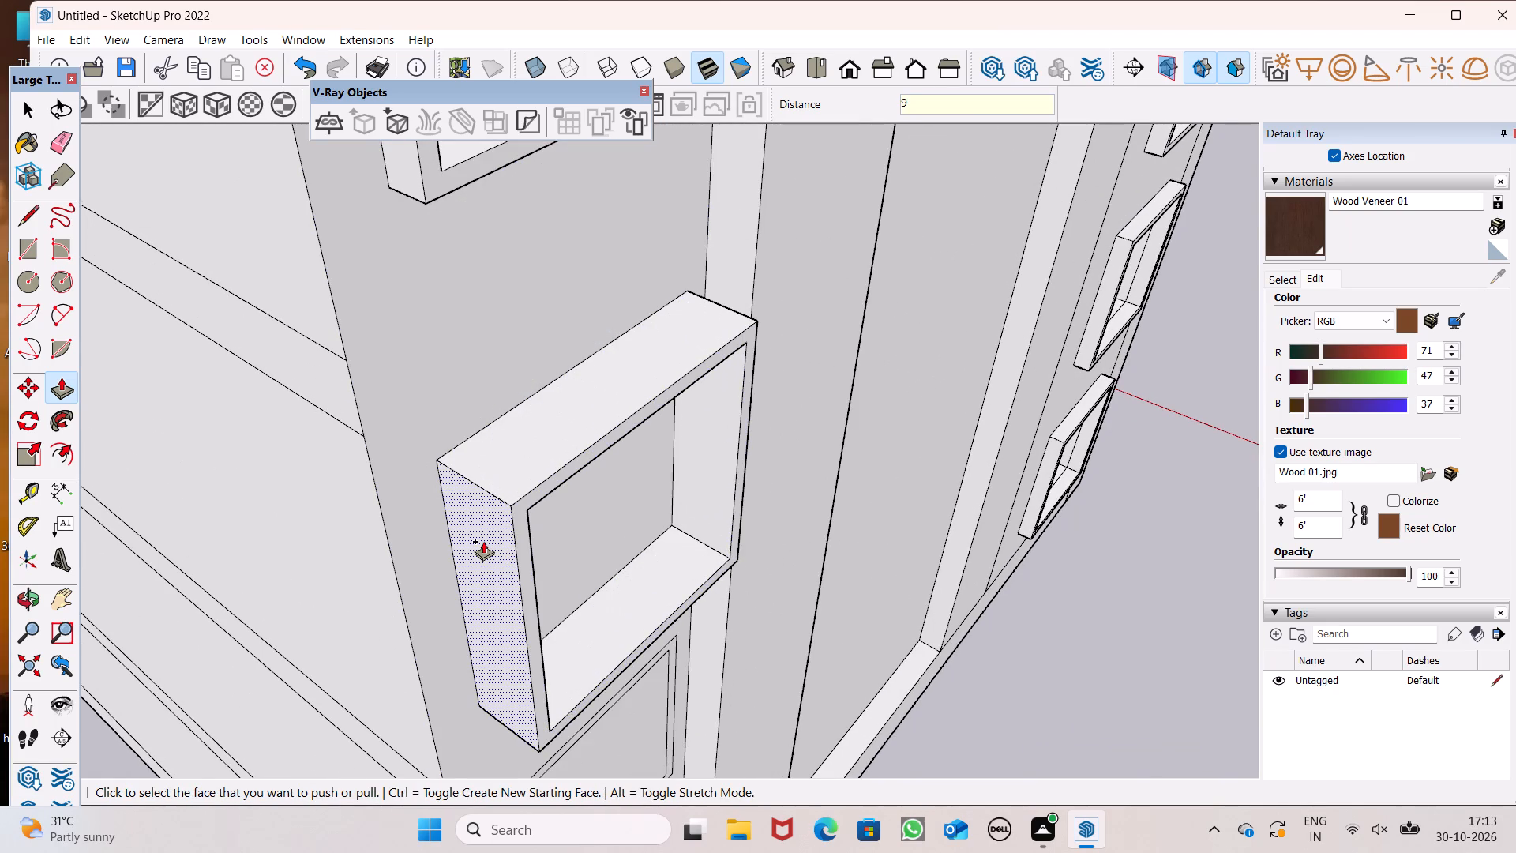
{"action": "key", "text": "shift+quotedbl"}
{"action": "key", "text": "Return"}
Push/Pull the third square's frame border outward by 9" from the side wall's outer panel.
{"action": "scroll", "coordinate": [516, 436], "scroll_direction": "down", "scroll_amount": 8}
{"action": "scroll", "coordinate": [287, 348], "scroll_direction": "down", "scroll_amount": 6}
{"action": "middle_click_drag", "start_coordinate": [472, 672], "coordinate": [451, 626]}
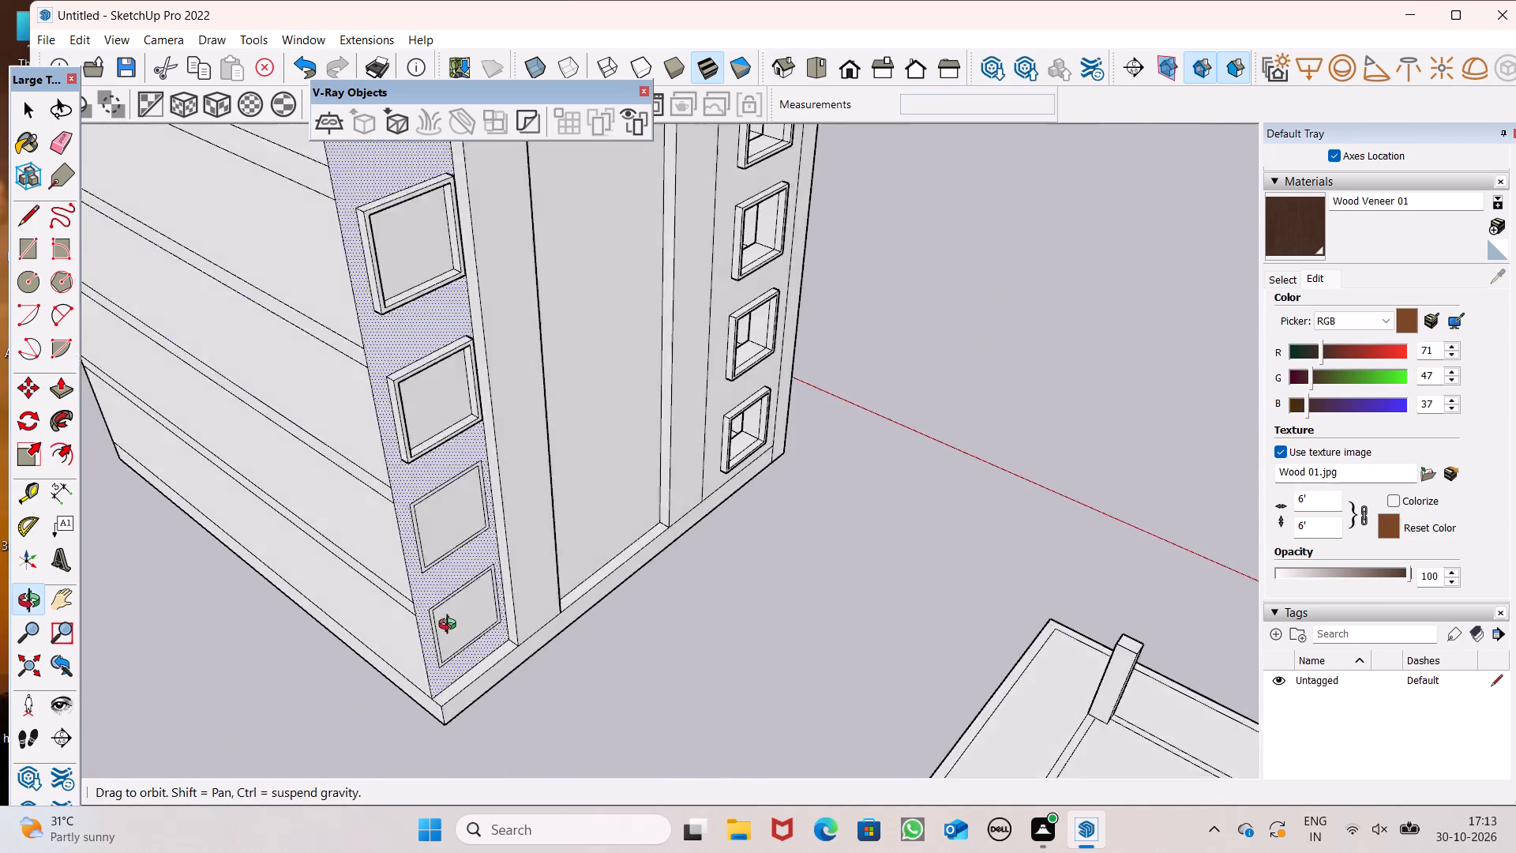
{"action": "middle_click_drag", "start_coordinate": [451, 626], "coordinate": [435, 567]}
{"action": "scroll", "coordinate": [407, 485], "scroll_direction": "up", "scroll_amount": 7}
{"action": "scroll", "coordinate": [418, 442], "scroll_direction": "down", "scroll_amount": 3}
{"action": "middle_click_drag", "start_coordinate": [418, 464], "coordinate": [435, 558]}
{"action": "scroll", "coordinate": [435, 558], "scroll_direction": "up", "scroll_amount": 5}
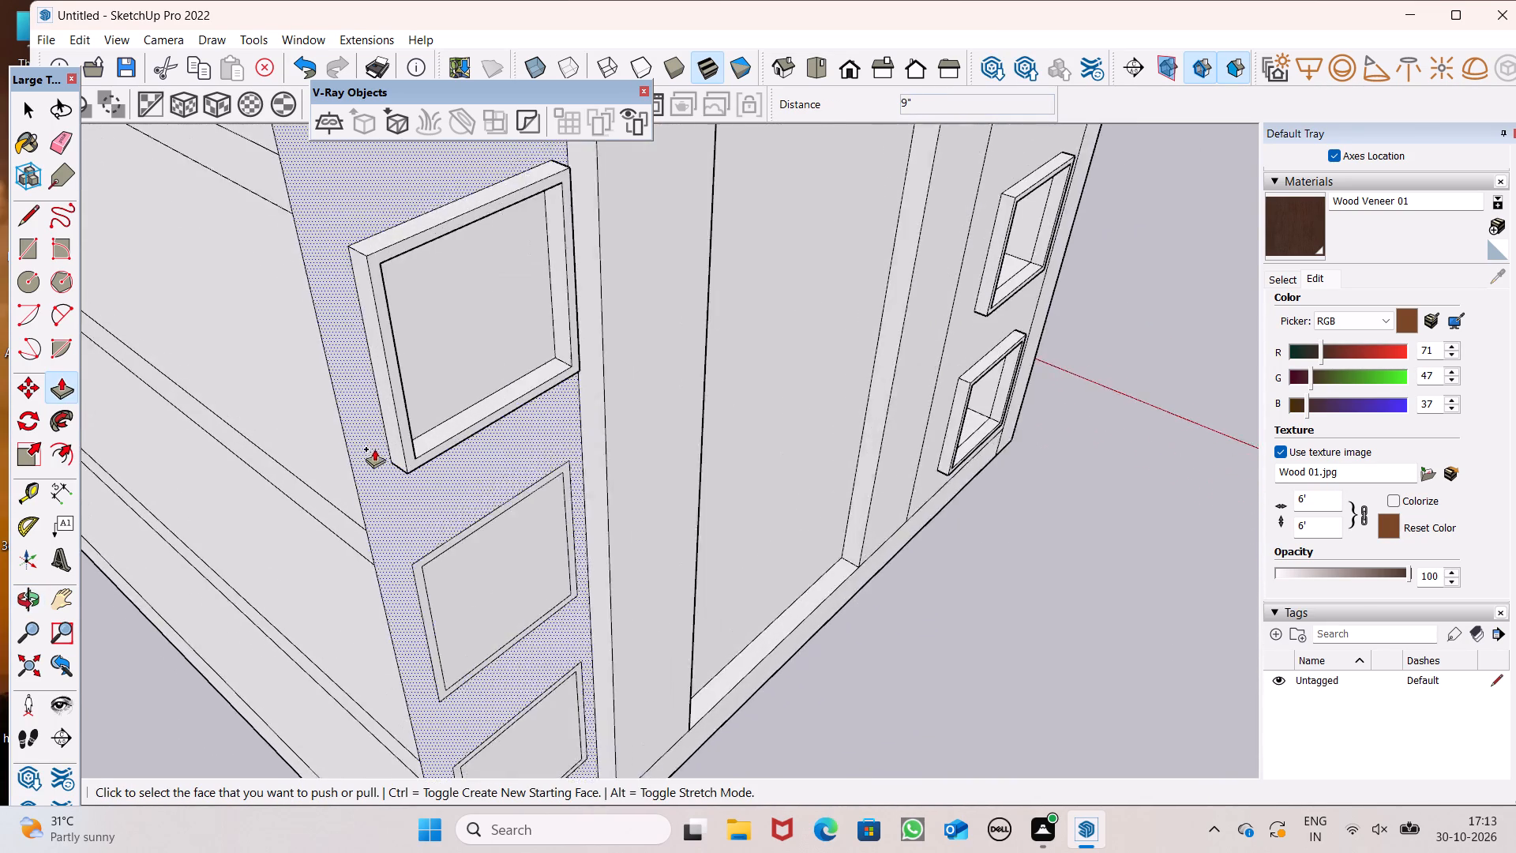
{"action": "scroll", "coordinate": [374, 449], "scroll_direction": "up", "scroll_amount": 2}
{"action": "scroll", "coordinate": [436, 643], "scroll_direction": "down", "scroll_amount": 1}
{"action": "scroll", "coordinate": [432, 620], "scroll_direction": "up", "scroll_amount": 6}
{"action": "left_click_drag", "start_coordinate": [433, 604], "coordinate": [520, 689]}
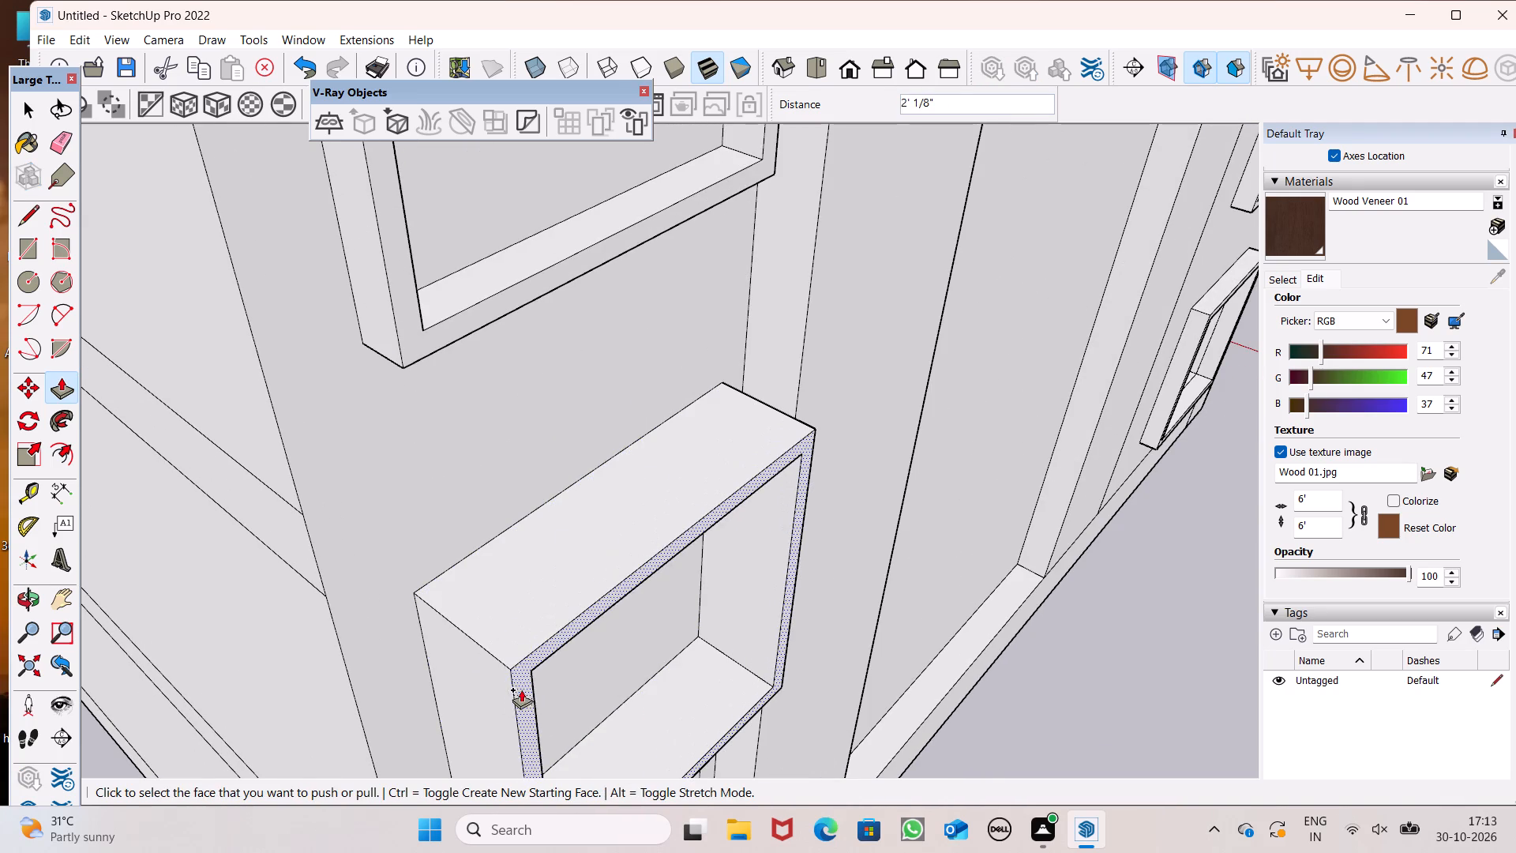
{"action": "type", "text": "9\""}
{"action": "key", "text": "Return"}
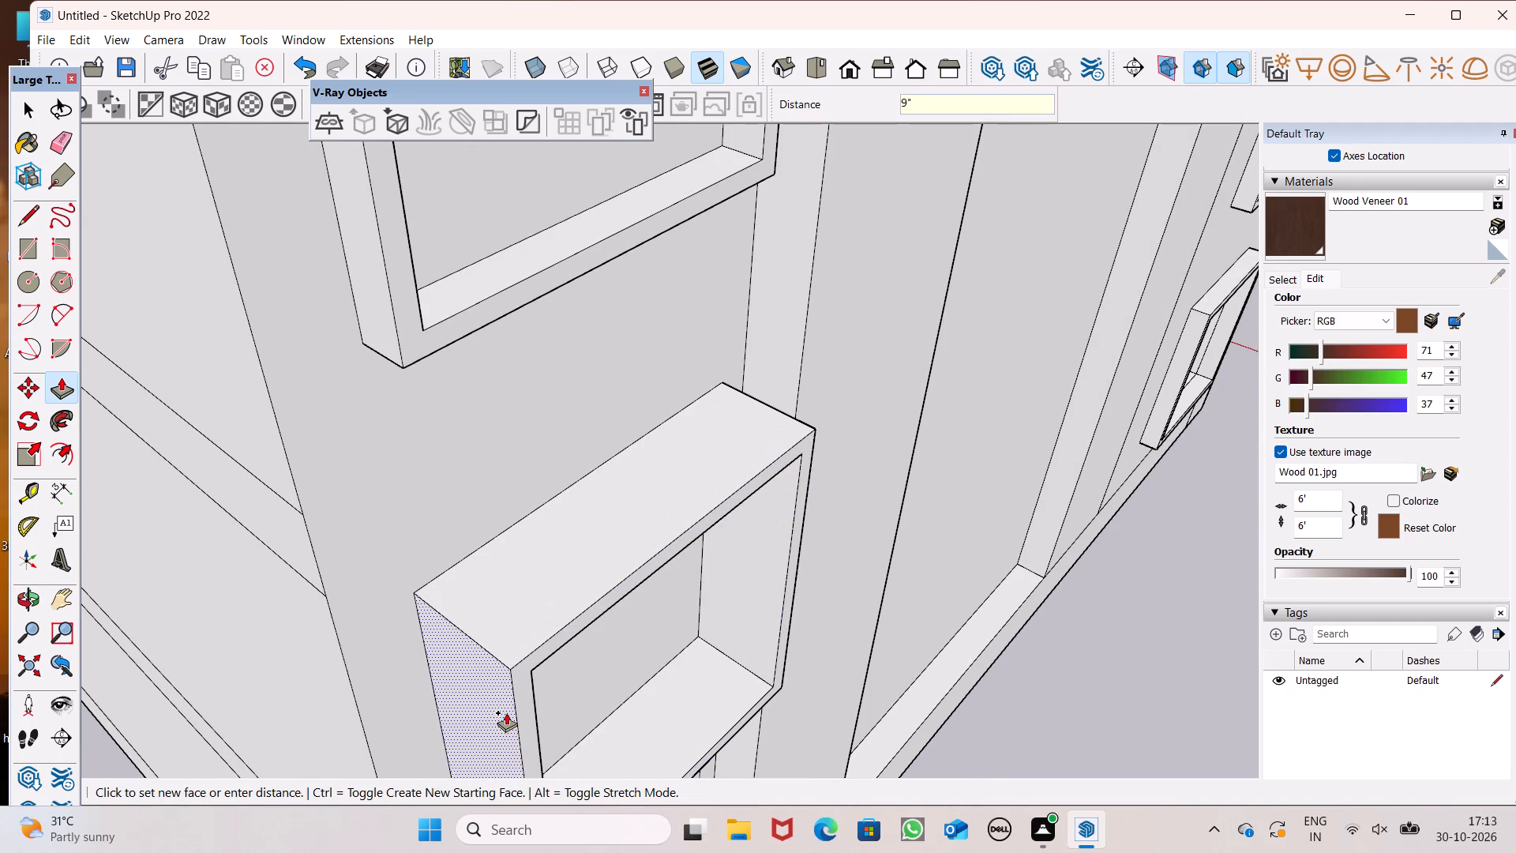
Push/Pull the bottom square's frame border outward by 9" from the wall panel, and leave the command.
{"action": "scroll", "coordinate": [581, 528], "scroll_direction": "down", "scroll_amount": 7}
{"action": "scroll", "coordinate": [533, 432], "scroll_direction": "down", "scroll_amount": 5}
{"action": "middle_click_drag", "start_coordinate": [539, 675], "coordinate": [545, 615]}
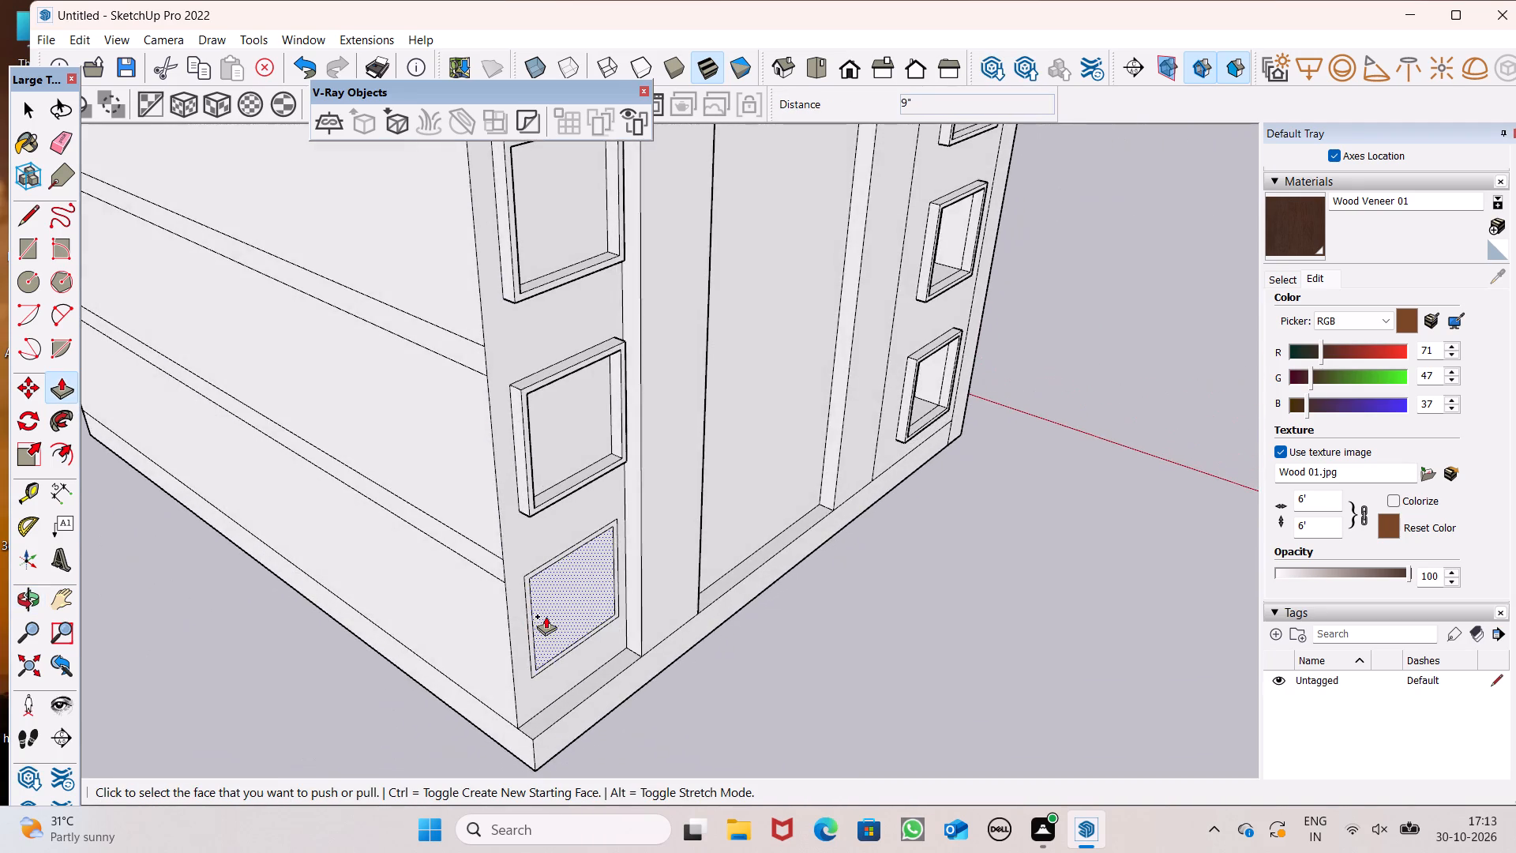
{"action": "scroll", "coordinate": [552, 621], "scroll_direction": "up", "scroll_amount": 12}
{"action": "left_click_drag", "start_coordinate": [518, 581], "coordinate": [576, 656]}
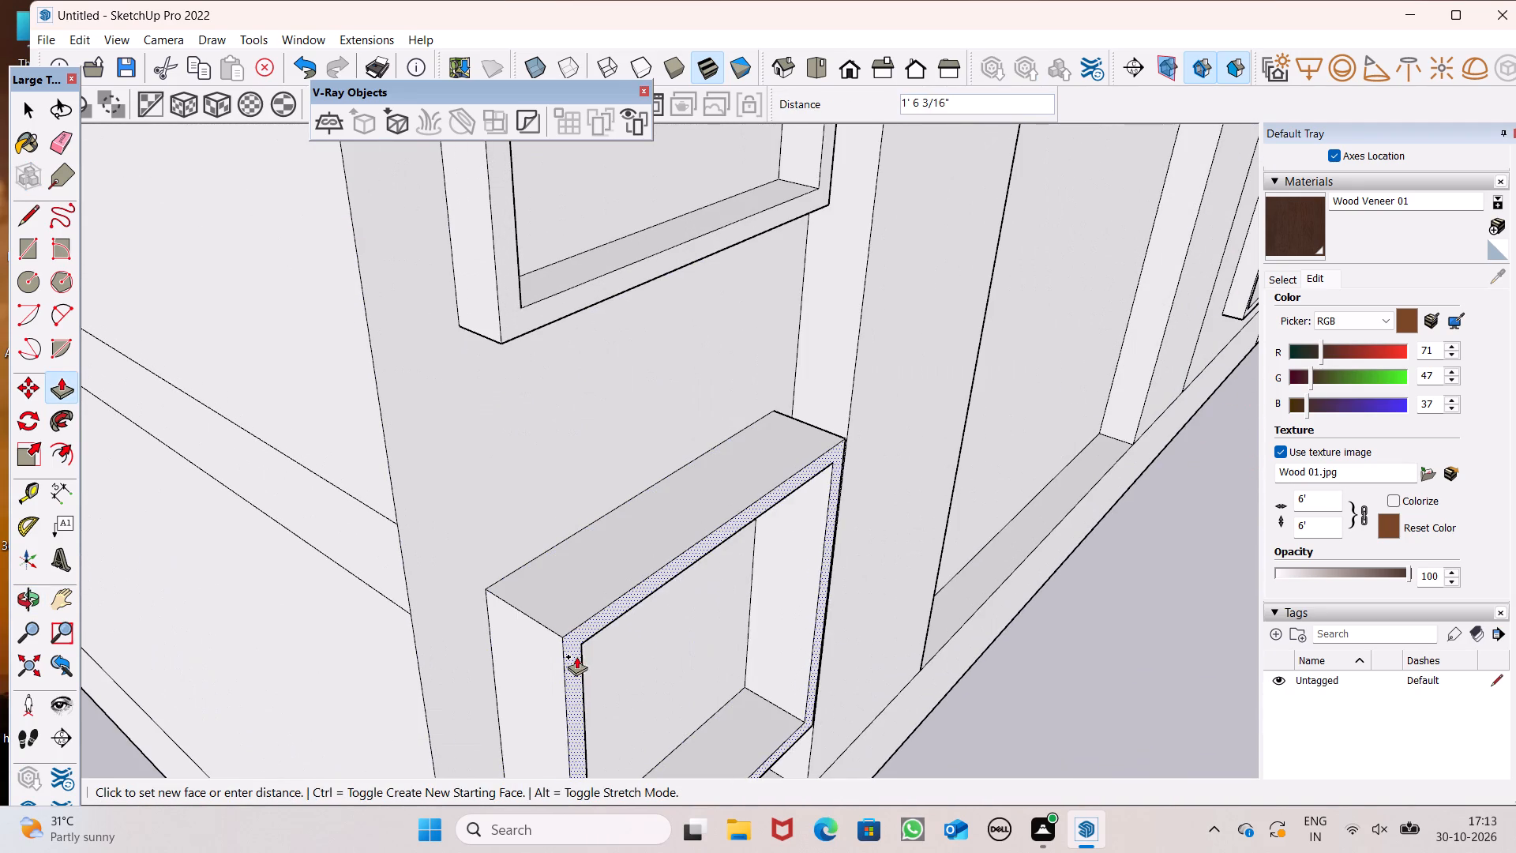
{"action": "left_click_drag", "start_coordinate": [576, 656], "coordinate": [580, 656]}
{"action": "type", "text": "9\""}
{"action": "key", "text": "Return"}
{"action": "key", "text": "space"}
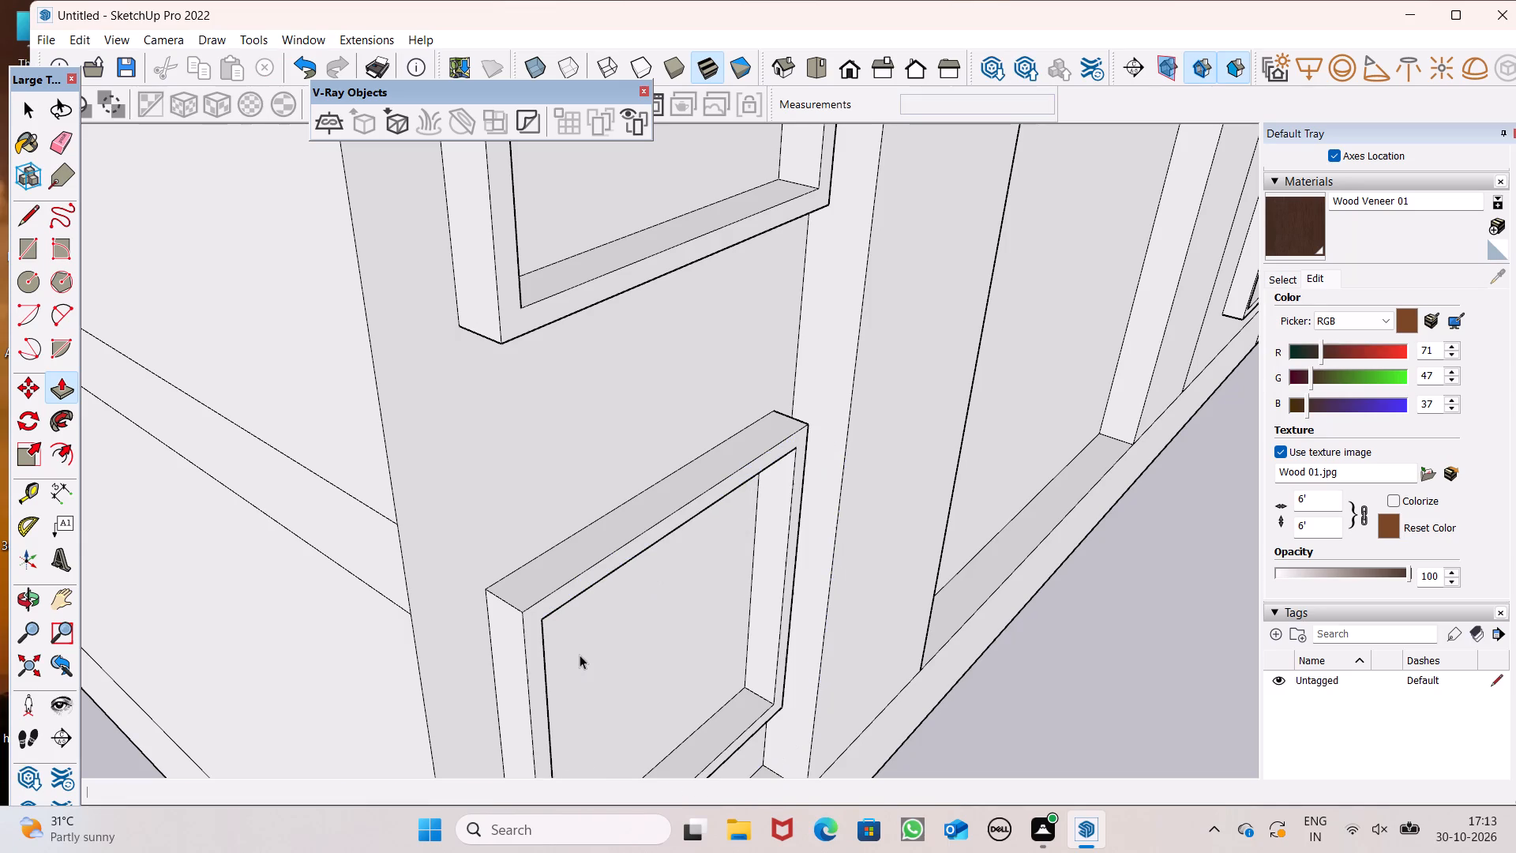
{"action": "key", "text": "space"}
Examine the side wall's two window columns and the recessed central panel between them, from base to roof.
{"action": "scroll", "coordinate": [631, 457], "scroll_direction": "down", "scroll_amount": 13}
{"action": "middle_click_drag", "start_coordinate": [620, 508], "coordinate": [237, 445]}
{"action": "scroll", "coordinate": [615, 548], "scroll_direction": "down", "scroll_amount": 4}
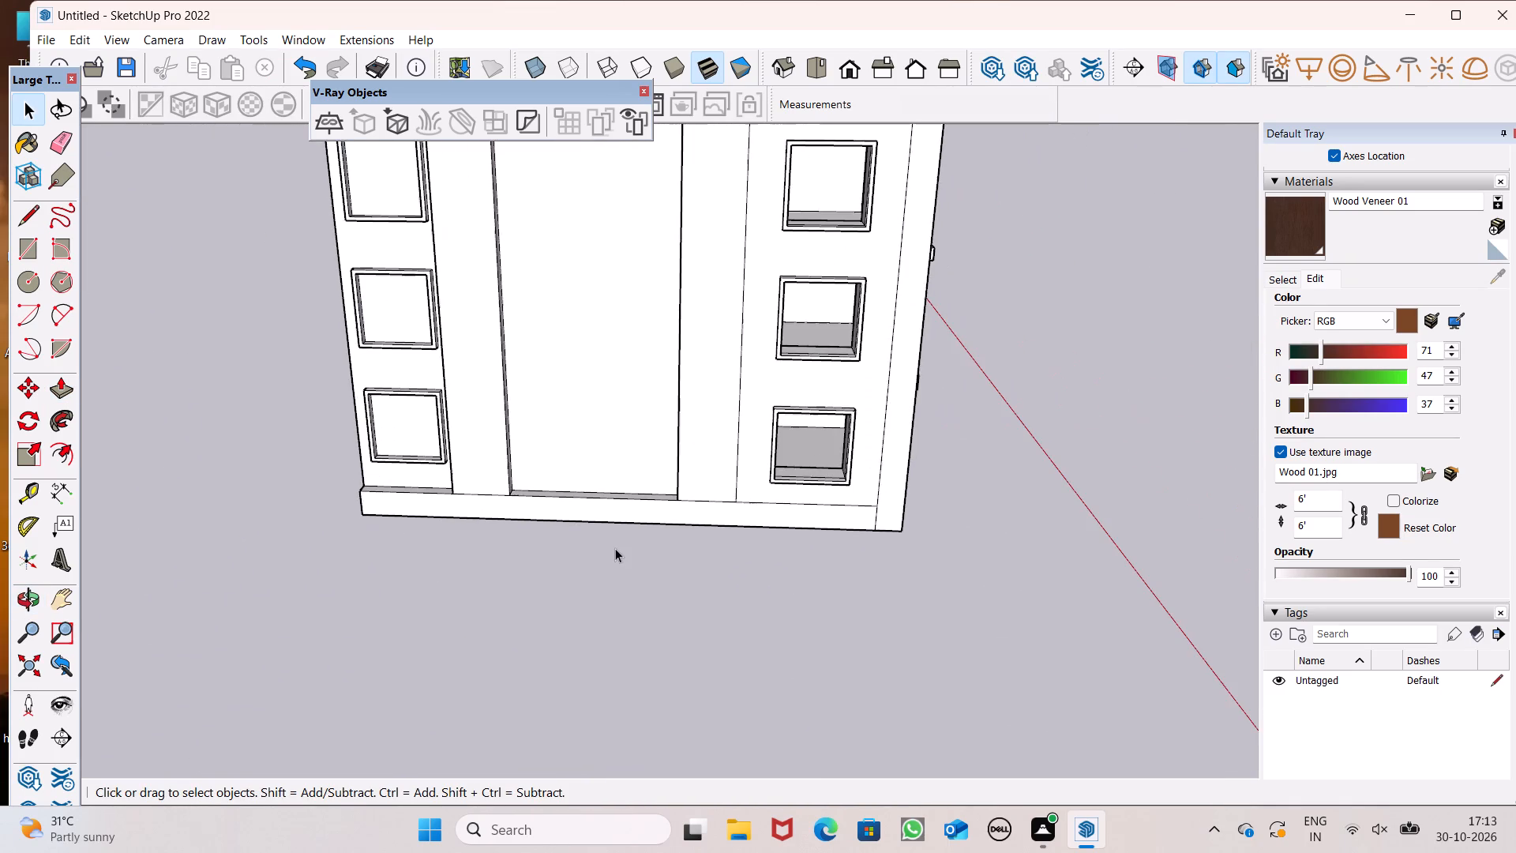
{"action": "scroll", "coordinate": [621, 561], "scroll_direction": "down", "scroll_amount": 3}
{"action": "middle_click_drag", "start_coordinate": [644, 575], "coordinate": [683, 431]}
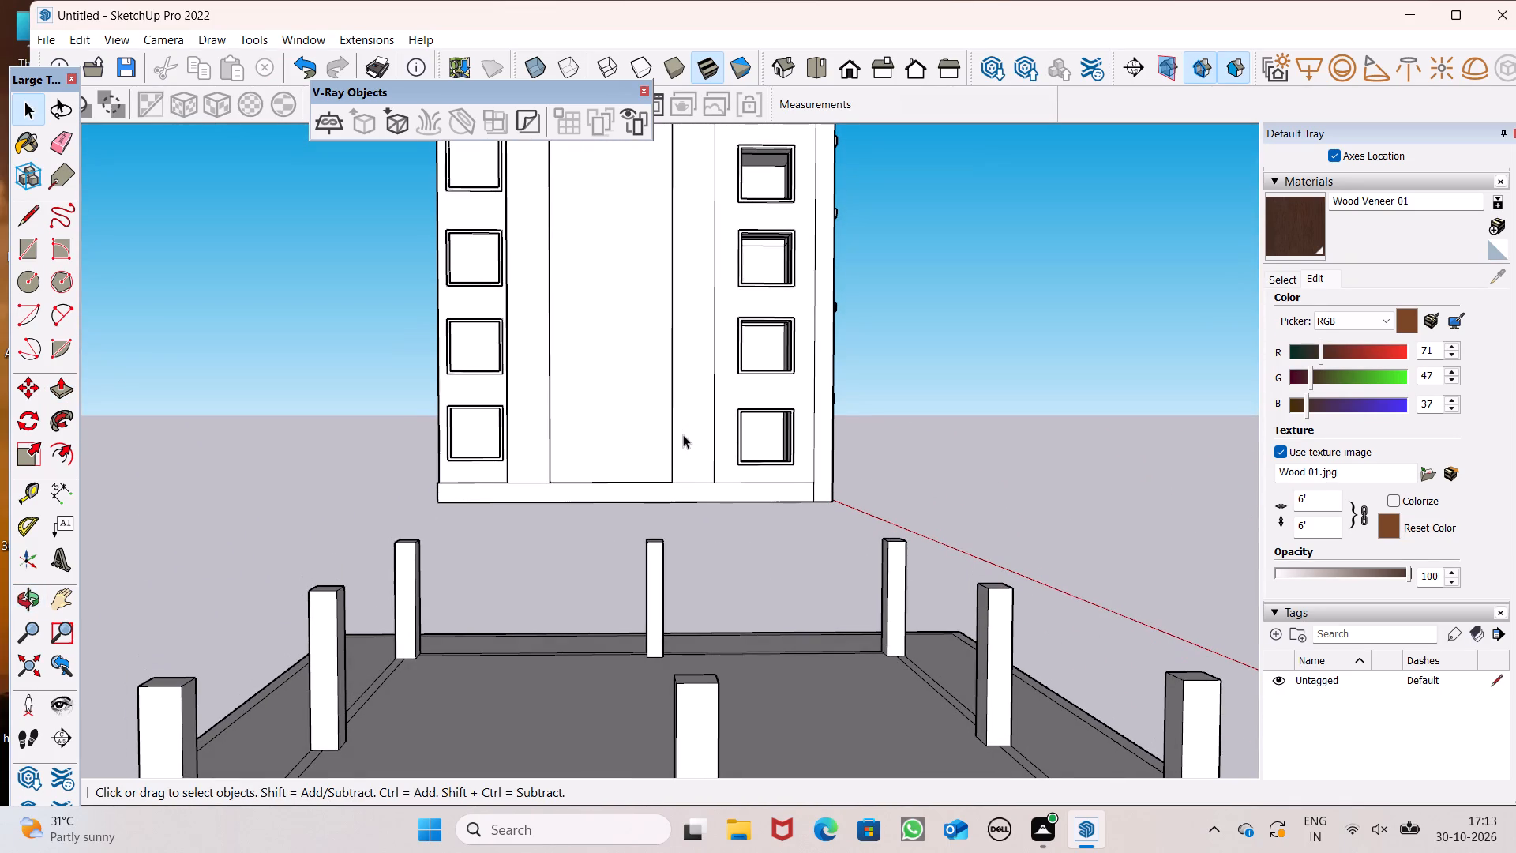
{"action": "scroll", "coordinate": [692, 441], "scroll_direction": "down", "scroll_amount": 1}
{"action": "middle_click_drag", "start_coordinate": [692, 438], "coordinate": [709, 338]}
{"action": "scroll", "coordinate": [689, 362], "scroll_direction": "up", "scroll_amount": 2}
{"action": "scroll", "coordinate": [681, 374], "scroll_direction": "down", "scroll_amount": 9}
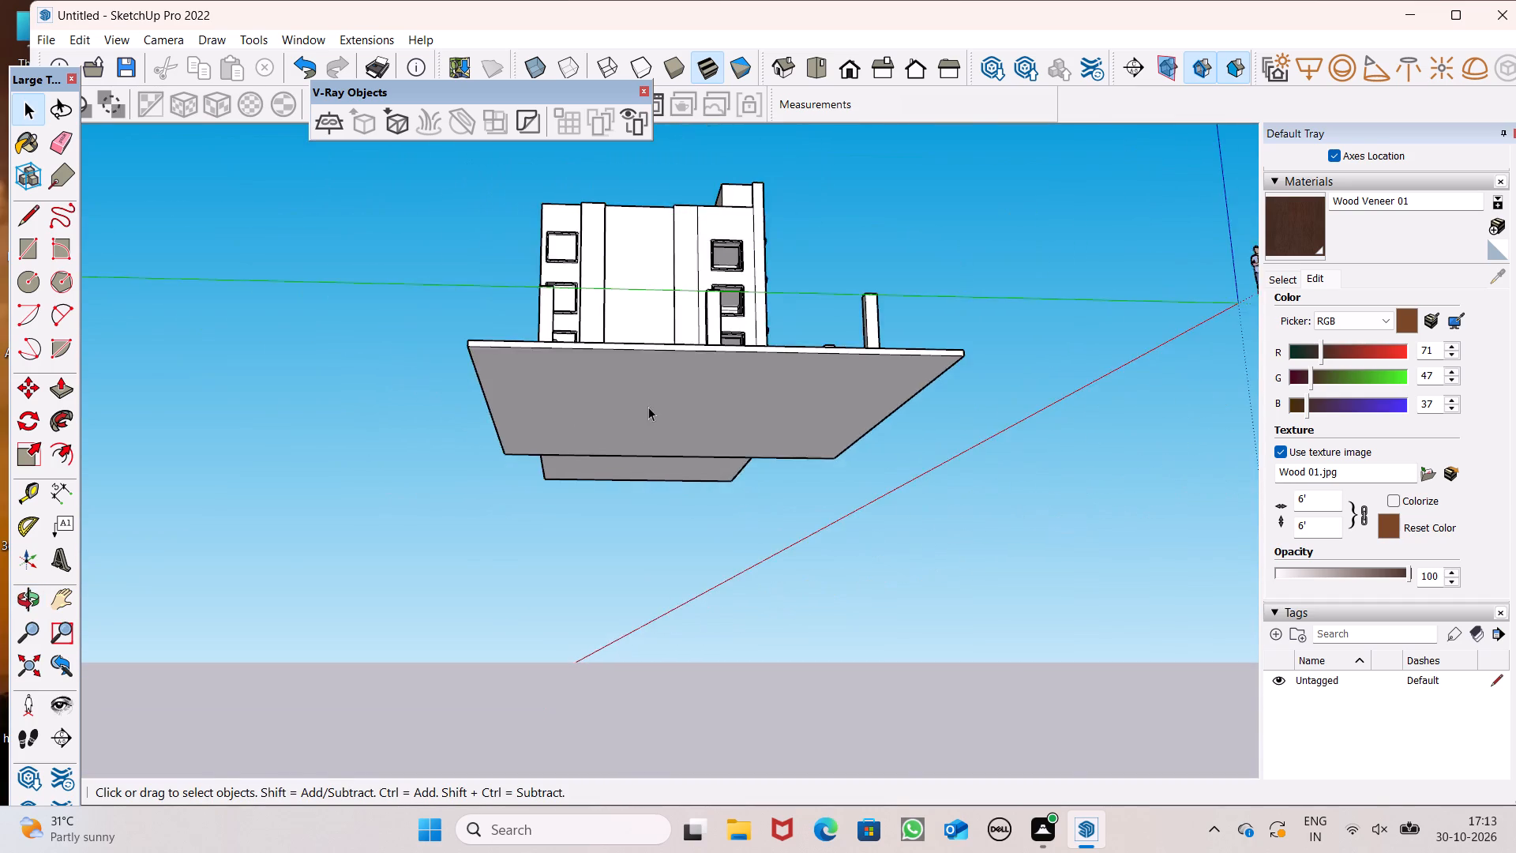
{"action": "middle_click_drag", "start_coordinate": [647, 450], "coordinate": [597, 573]}
{"action": "scroll", "coordinate": [617, 212], "scroll_direction": "up", "scroll_amount": 7}
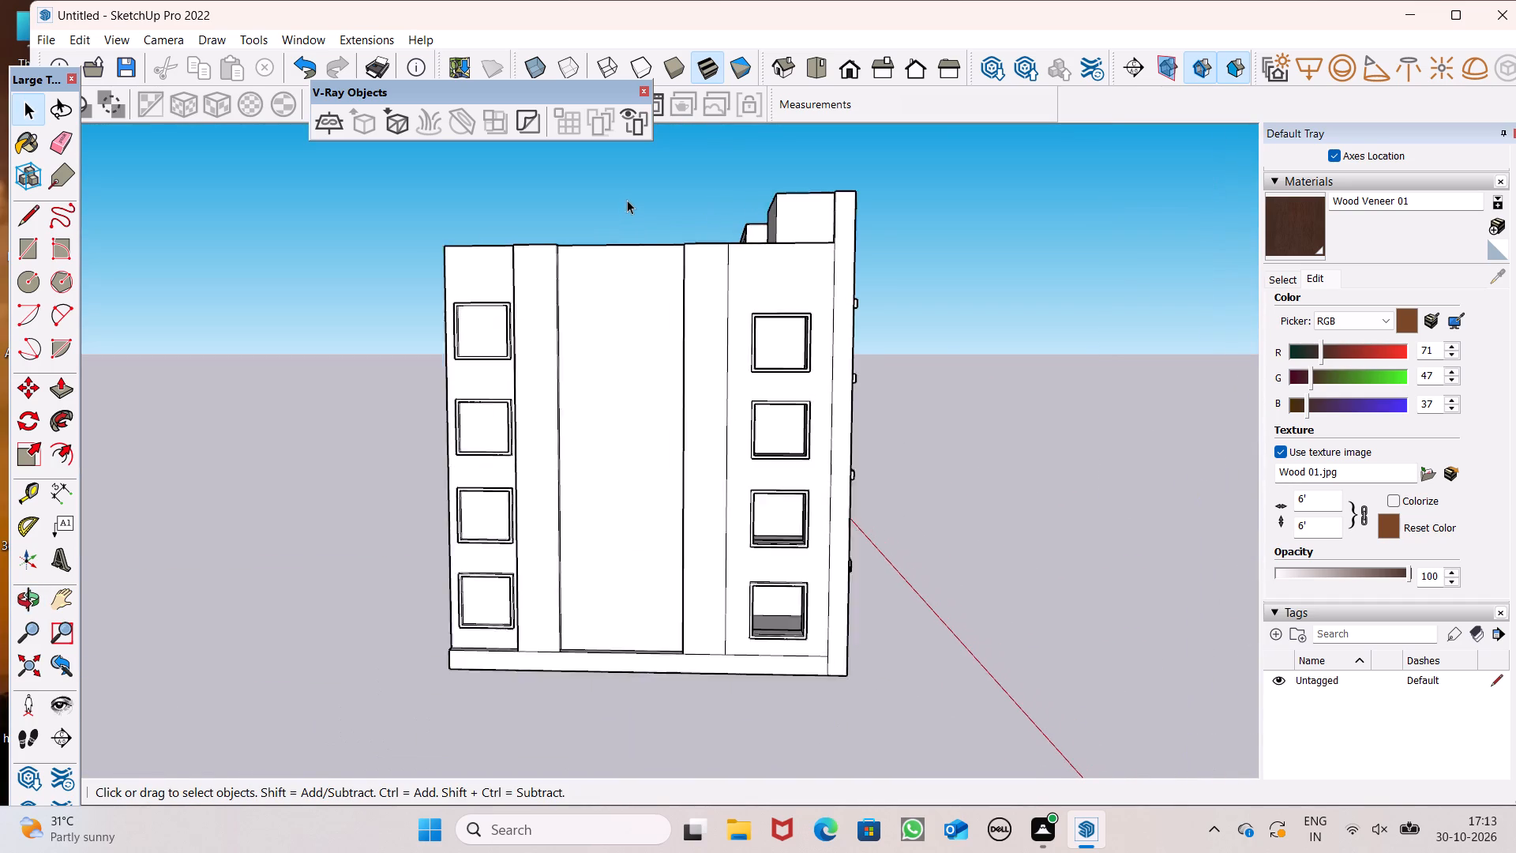
{"action": "scroll", "coordinate": [627, 200], "scroll_direction": "up", "scroll_amount": 1}
{"action": "middle_click_drag", "start_coordinate": [641, 327], "coordinate": [606, 289]}
{"action": "scroll", "coordinate": [607, 289], "scroll_direction": "up", "scroll_amount": 6}
{"action": "middle_click_drag", "start_coordinate": [570, 439], "coordinate": [595, 540]}
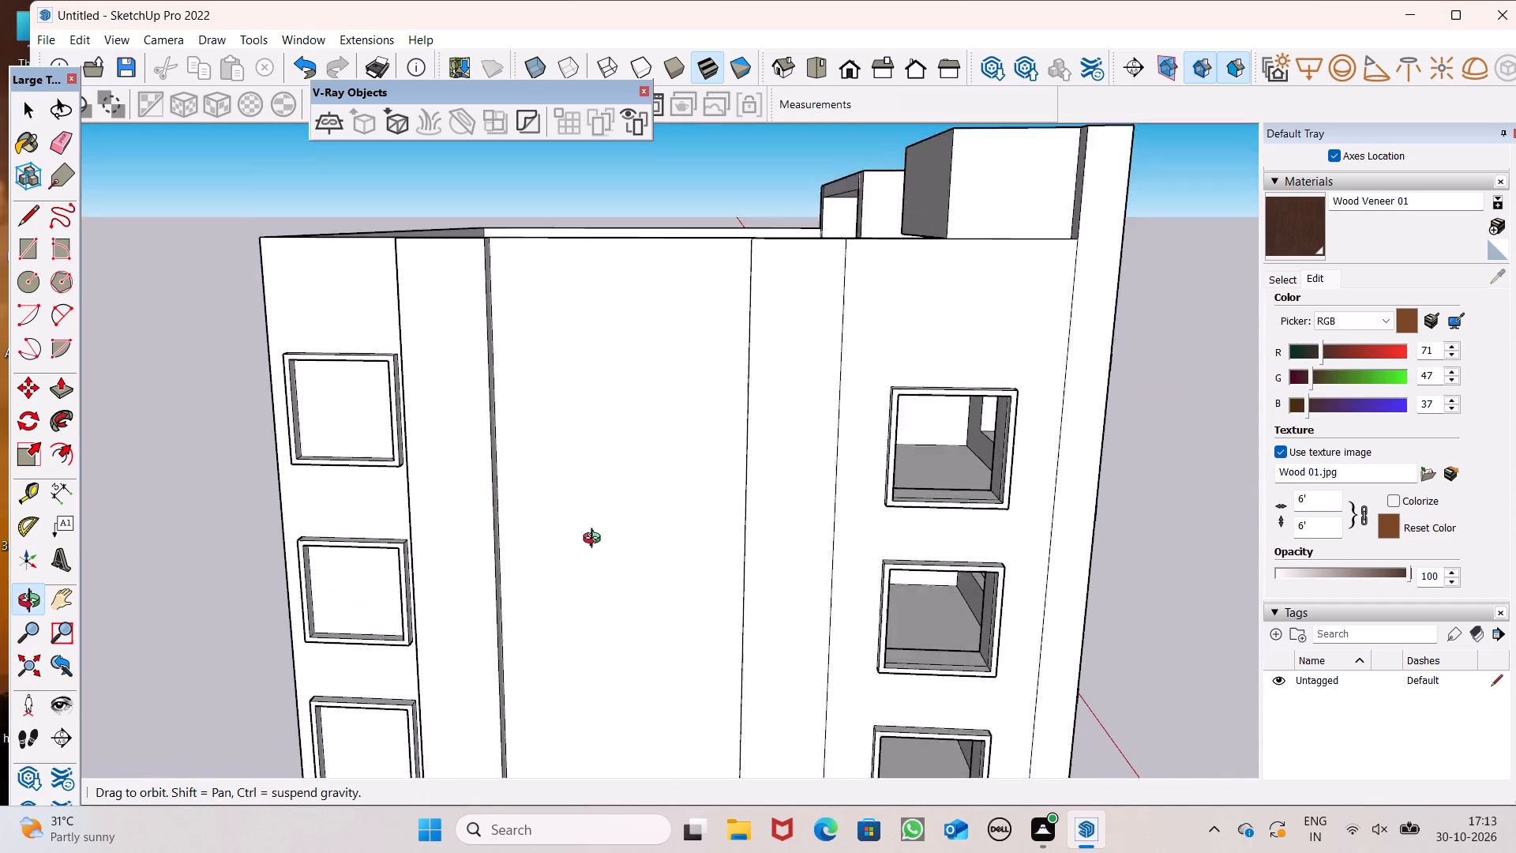
{"action": "middle_click_drag", "start_coordinate": [595, 540], "coordinate": [606, 548]}
{"action": "scroll", "coordinate": [730, 560], "scroll_direction": "up", "scroll_amount": 1}
{"action": "middle_click_drag", "start_coordinate": [736, 570], "coordinate": [618, 561]}
{"action": "middle_click_drag", "start_coordinate": [656, 543], "coordinate": [752, 581]}
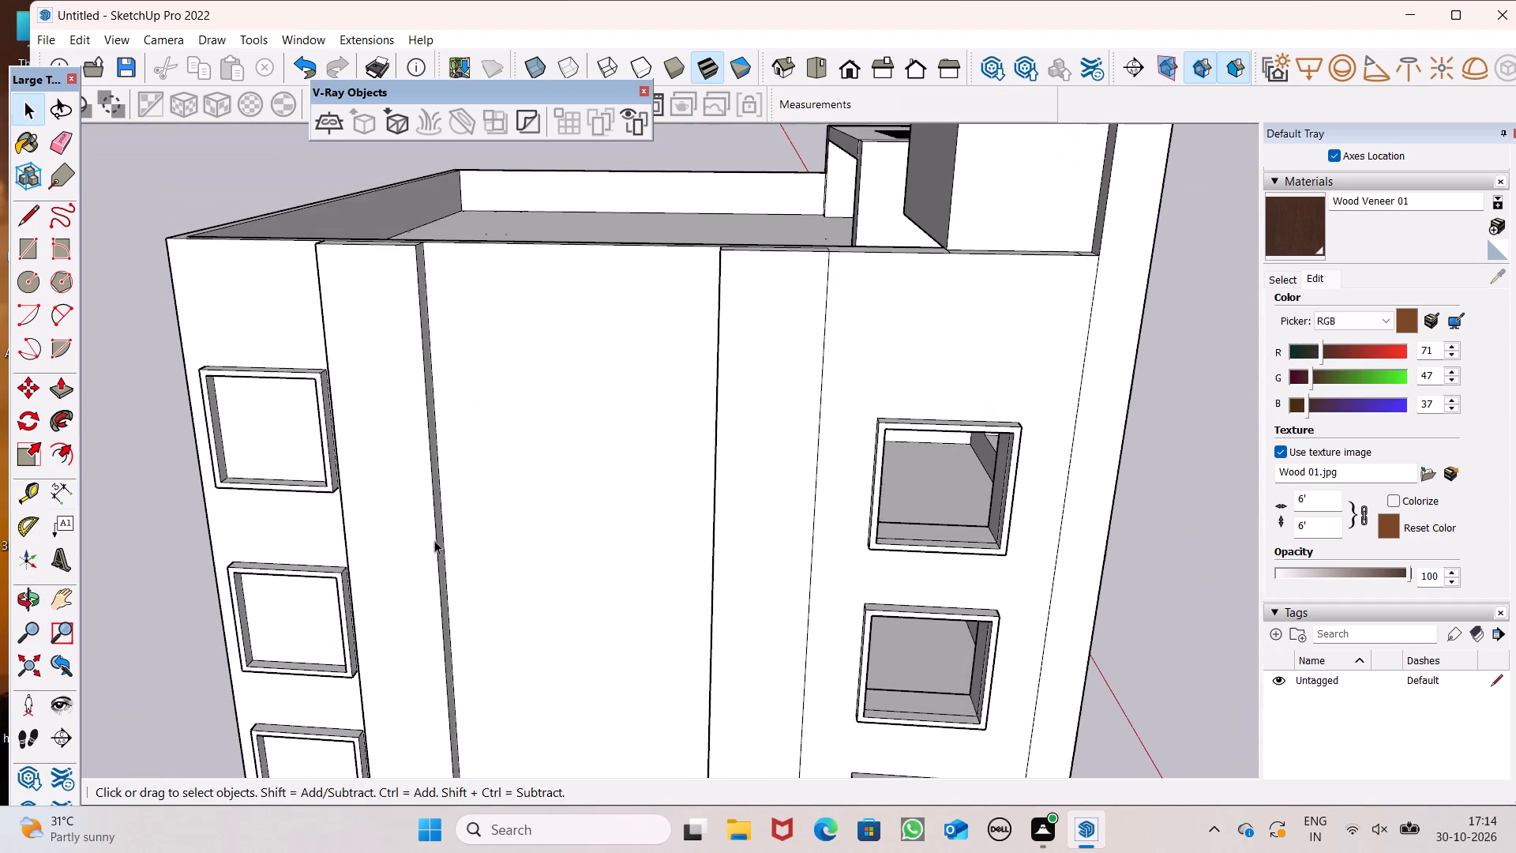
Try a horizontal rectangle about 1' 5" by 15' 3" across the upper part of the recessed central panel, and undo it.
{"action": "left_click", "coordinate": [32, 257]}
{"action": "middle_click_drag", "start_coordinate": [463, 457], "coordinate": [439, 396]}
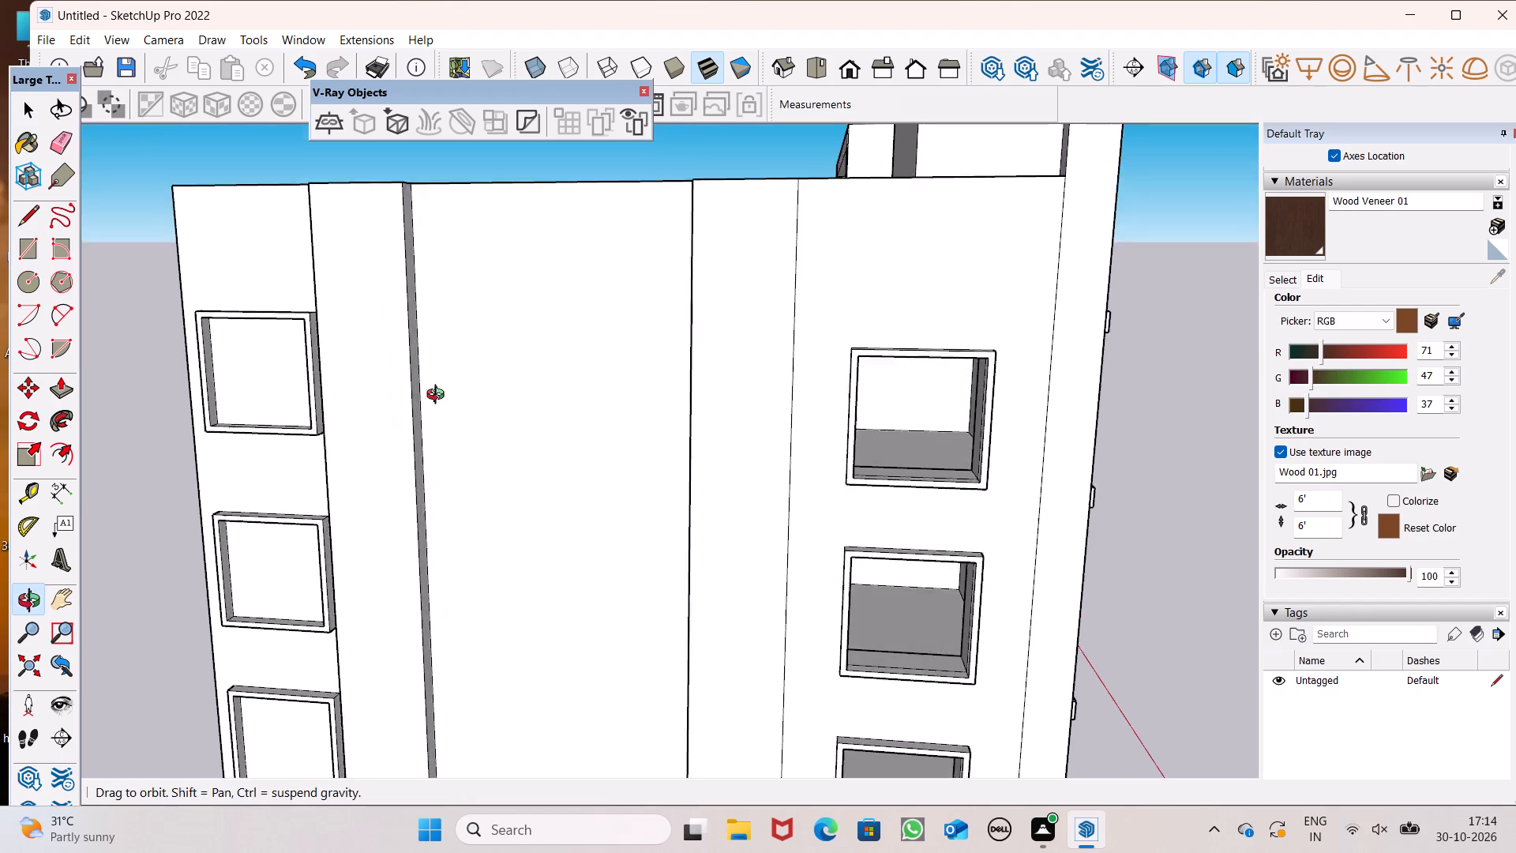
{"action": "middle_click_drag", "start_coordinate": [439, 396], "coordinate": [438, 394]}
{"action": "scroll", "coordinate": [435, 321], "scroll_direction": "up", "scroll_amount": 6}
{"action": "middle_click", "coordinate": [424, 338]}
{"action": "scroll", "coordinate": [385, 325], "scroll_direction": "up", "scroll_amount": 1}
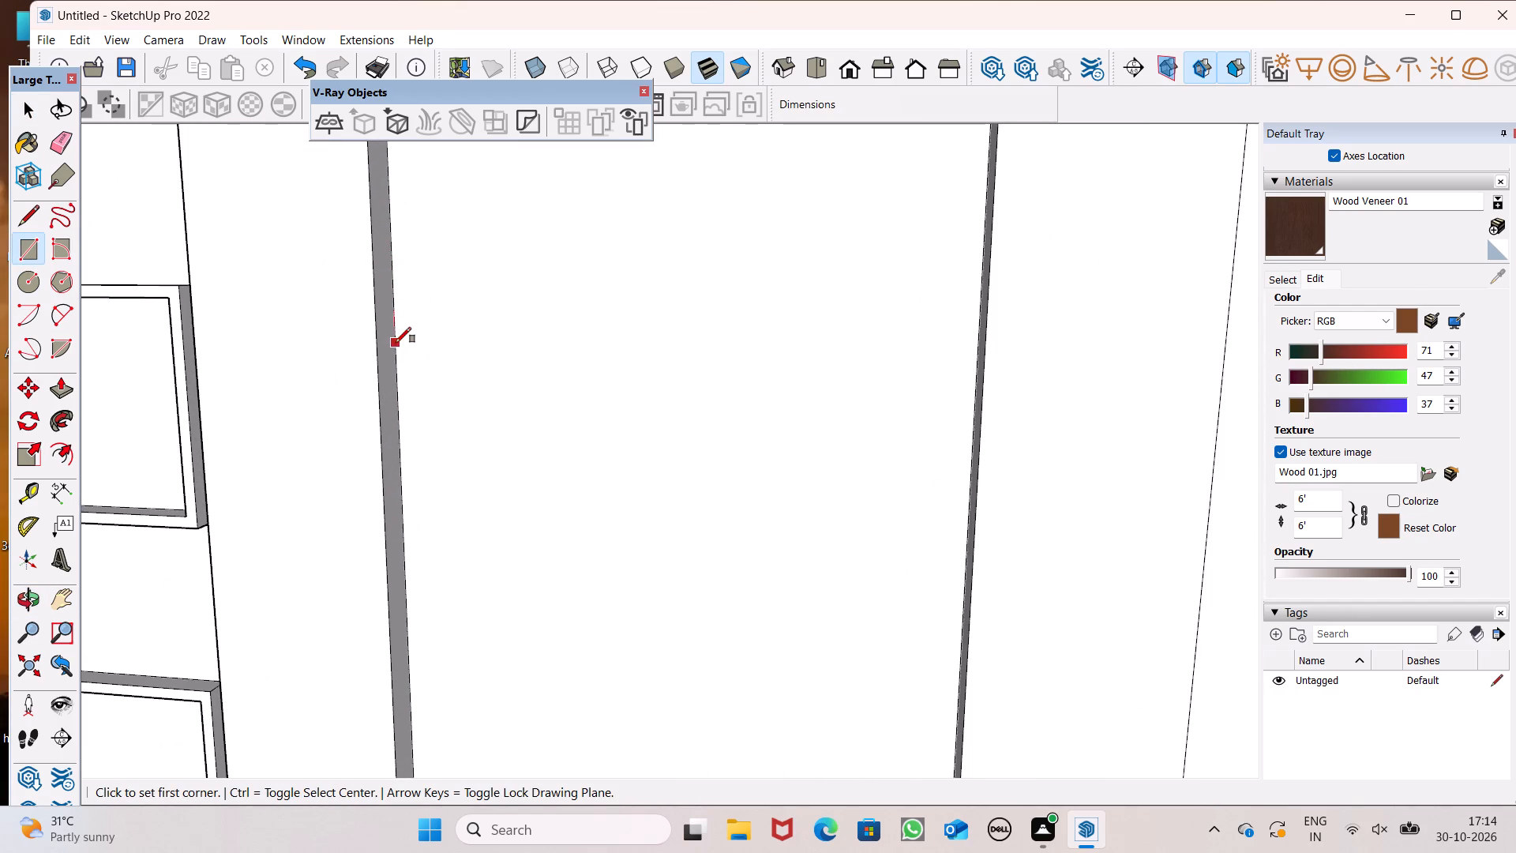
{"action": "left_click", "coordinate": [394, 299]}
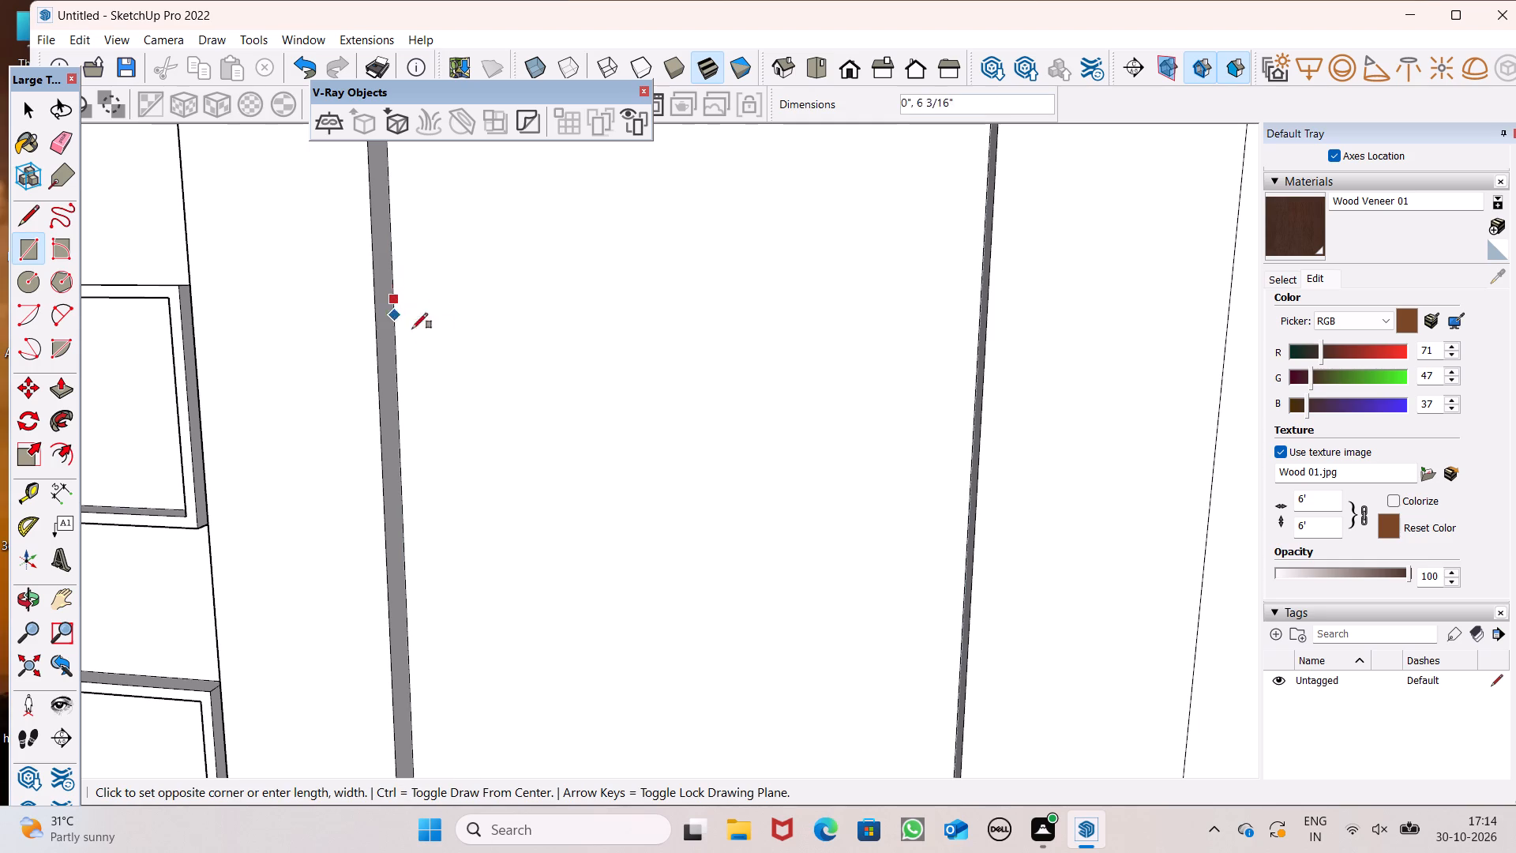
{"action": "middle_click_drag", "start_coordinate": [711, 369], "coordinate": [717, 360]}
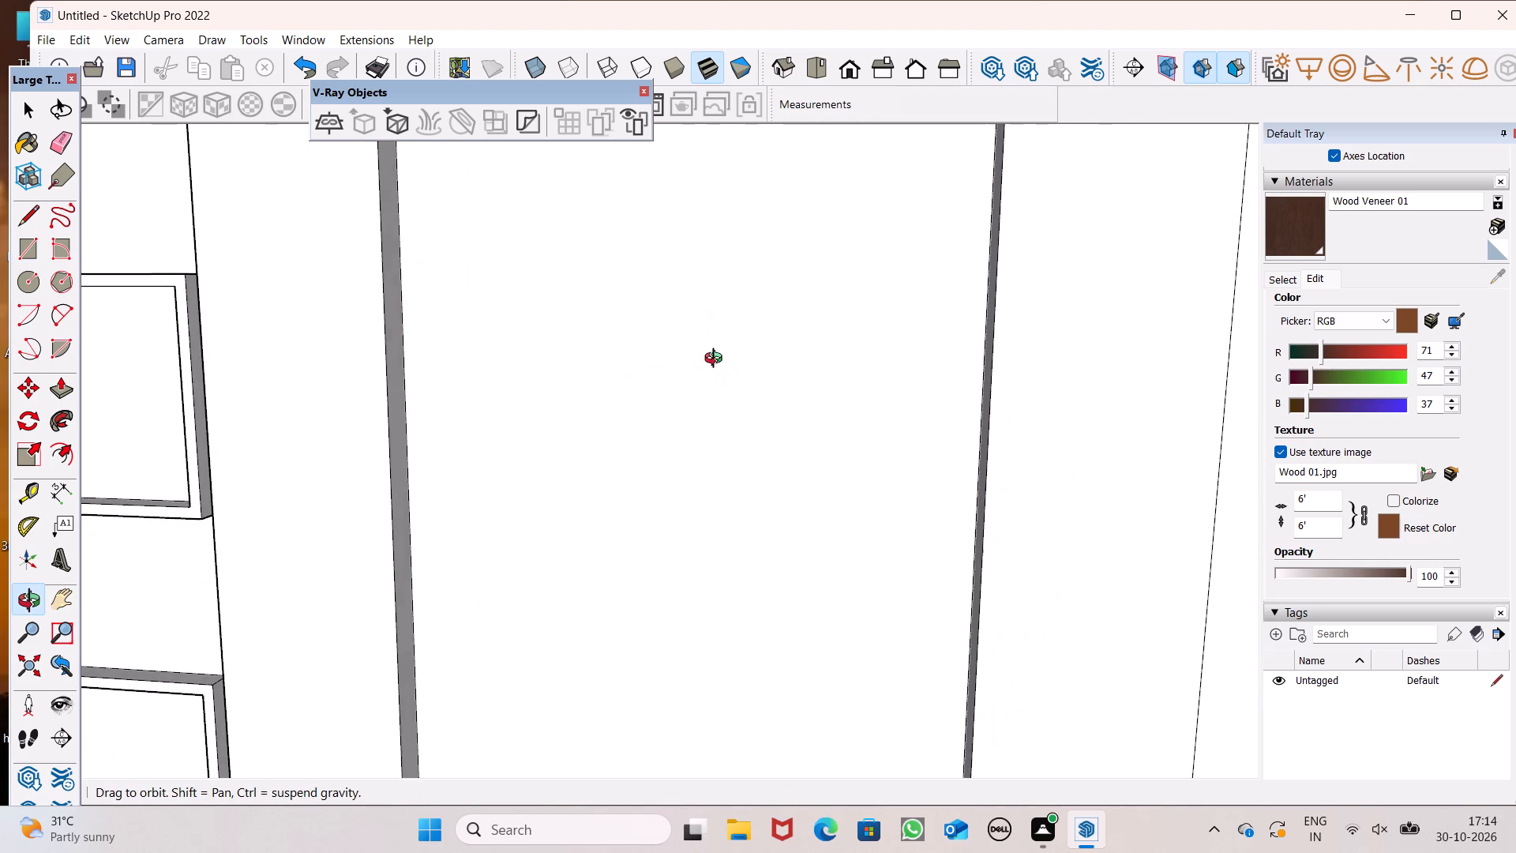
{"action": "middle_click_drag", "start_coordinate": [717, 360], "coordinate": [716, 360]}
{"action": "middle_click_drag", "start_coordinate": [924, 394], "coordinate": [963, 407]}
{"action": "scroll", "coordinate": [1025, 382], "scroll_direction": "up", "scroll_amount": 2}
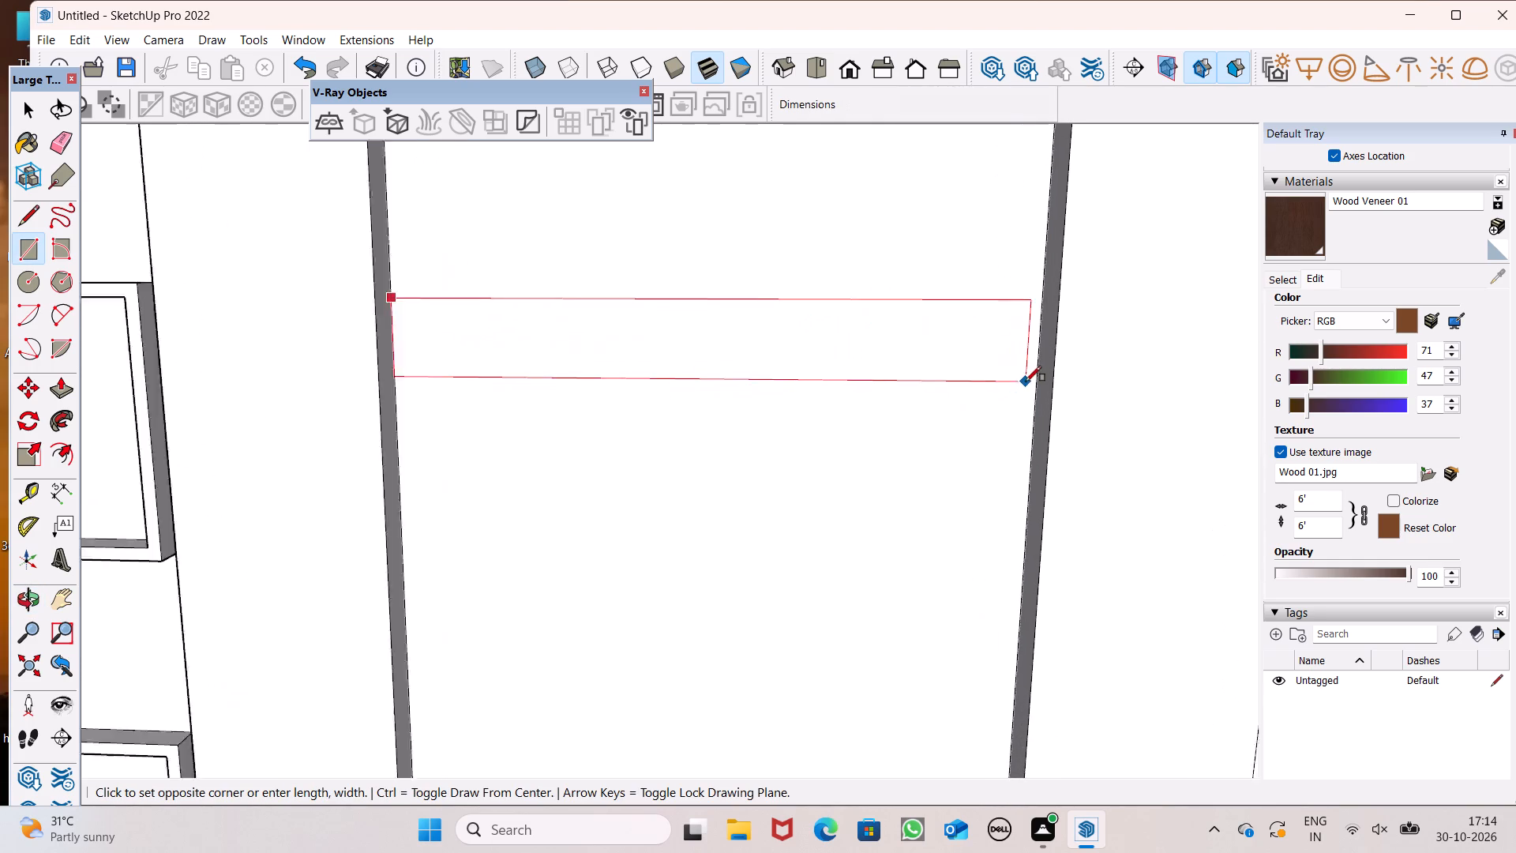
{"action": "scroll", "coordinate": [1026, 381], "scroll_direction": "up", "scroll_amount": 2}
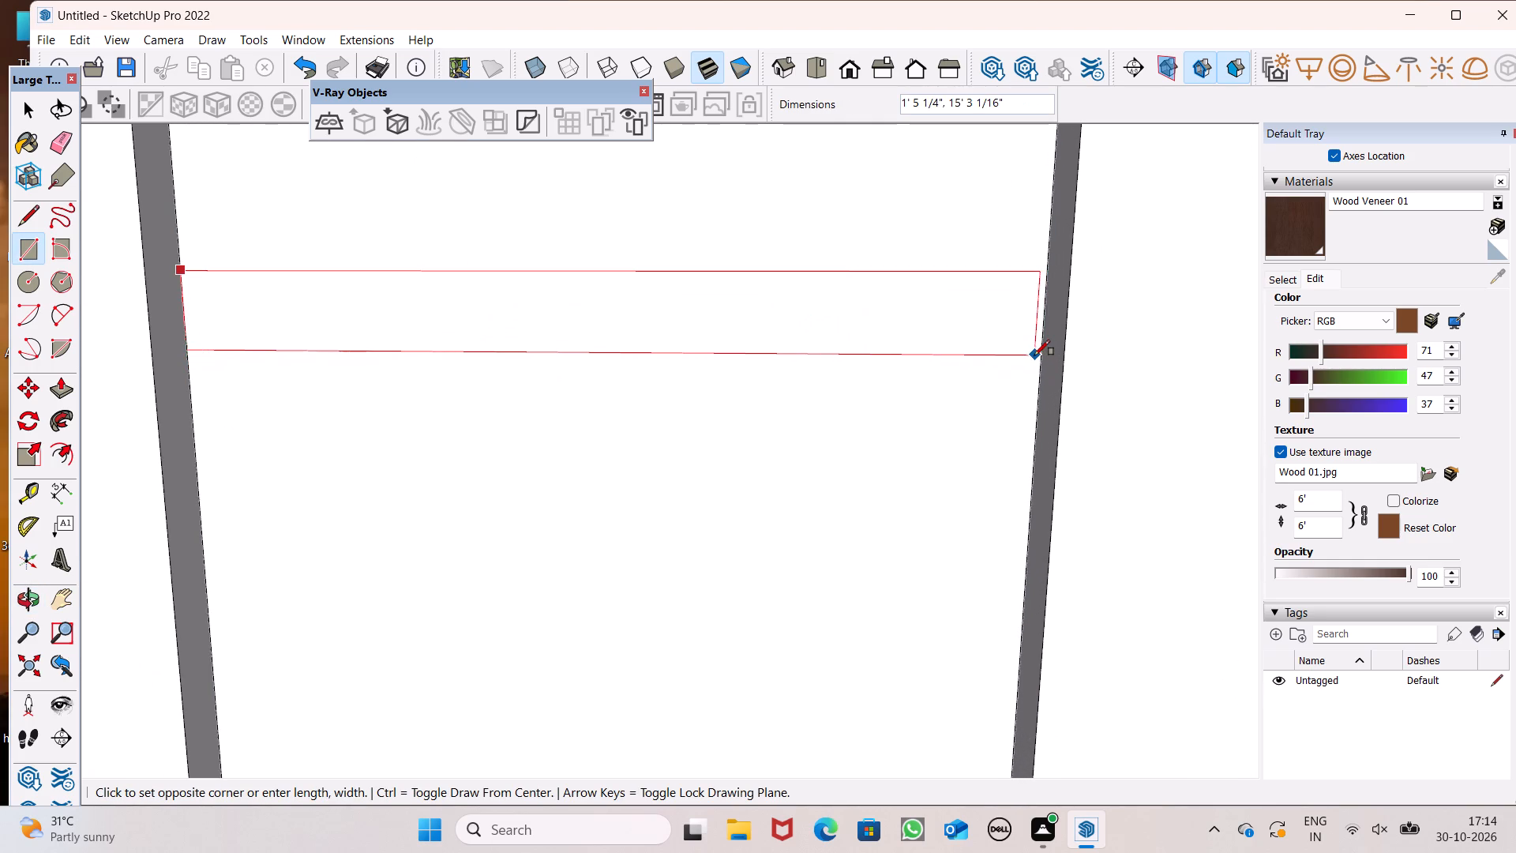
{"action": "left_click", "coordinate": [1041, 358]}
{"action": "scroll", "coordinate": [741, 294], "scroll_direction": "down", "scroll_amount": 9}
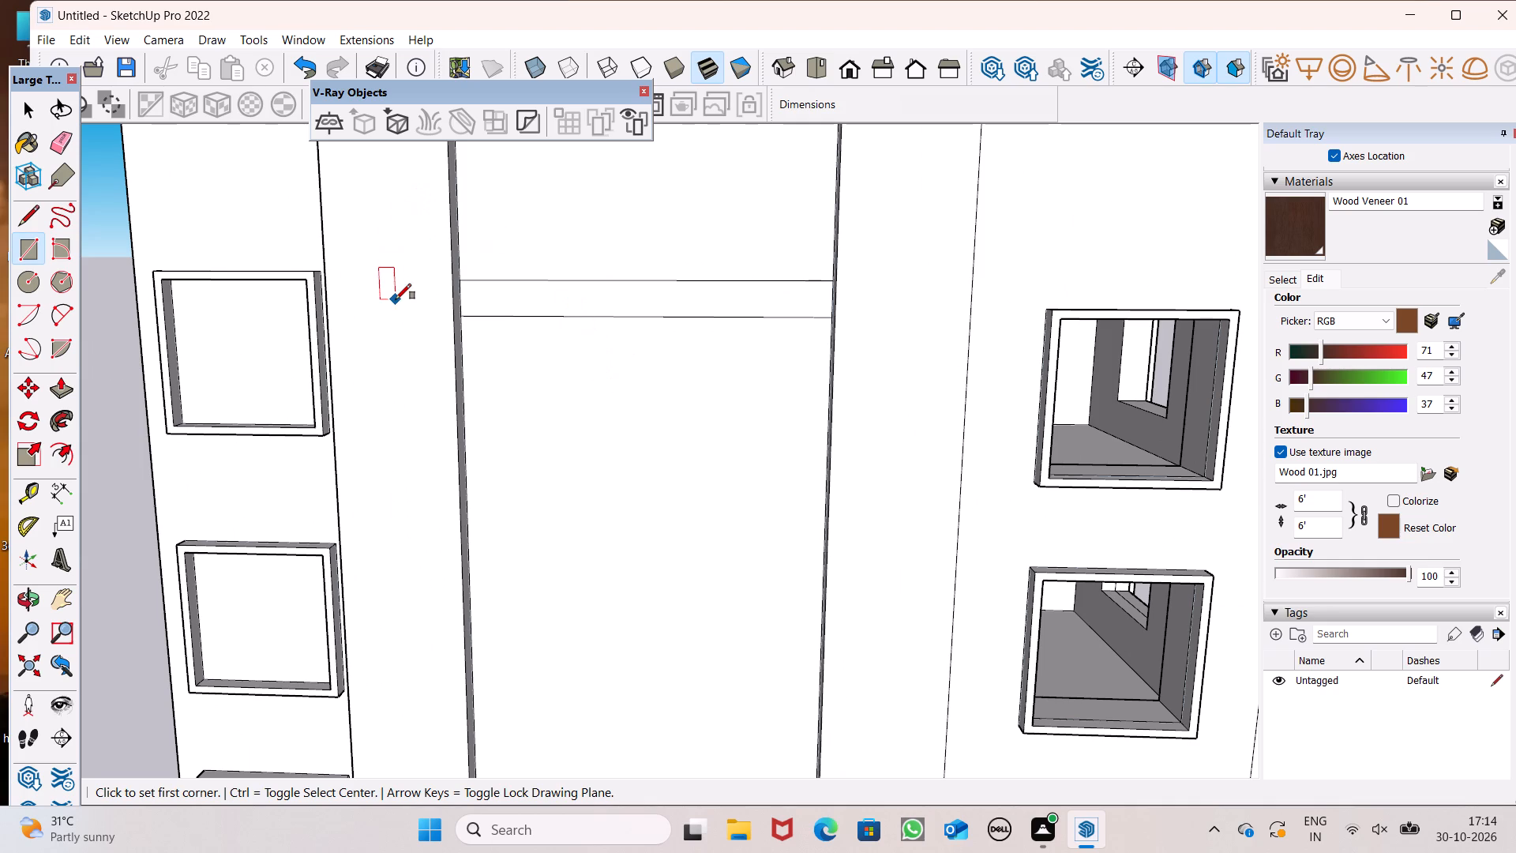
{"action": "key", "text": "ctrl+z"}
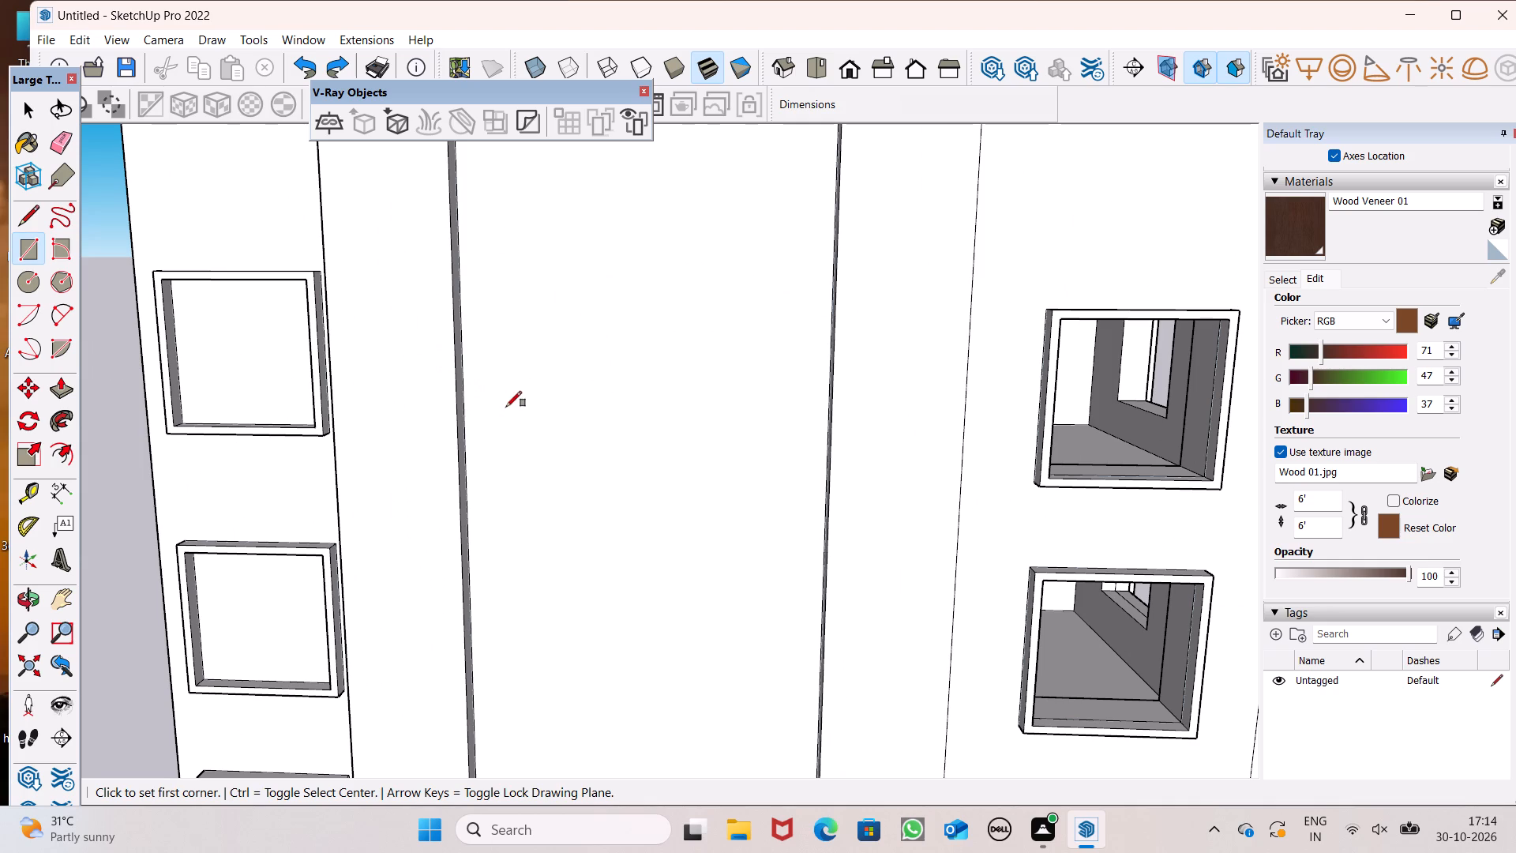
Draw a horizontal rectangular band about 1' 10" high and 15' 4" wide across the upper part of the recessed central panel.
{"action": "middle_click_drag", "start_coordinate": [516, 384], "coordinate": [472, 377]}
{"action": "scroll", "coordinate": [453, 295], "scroll_direction": "up", "scroll_amount": 4}
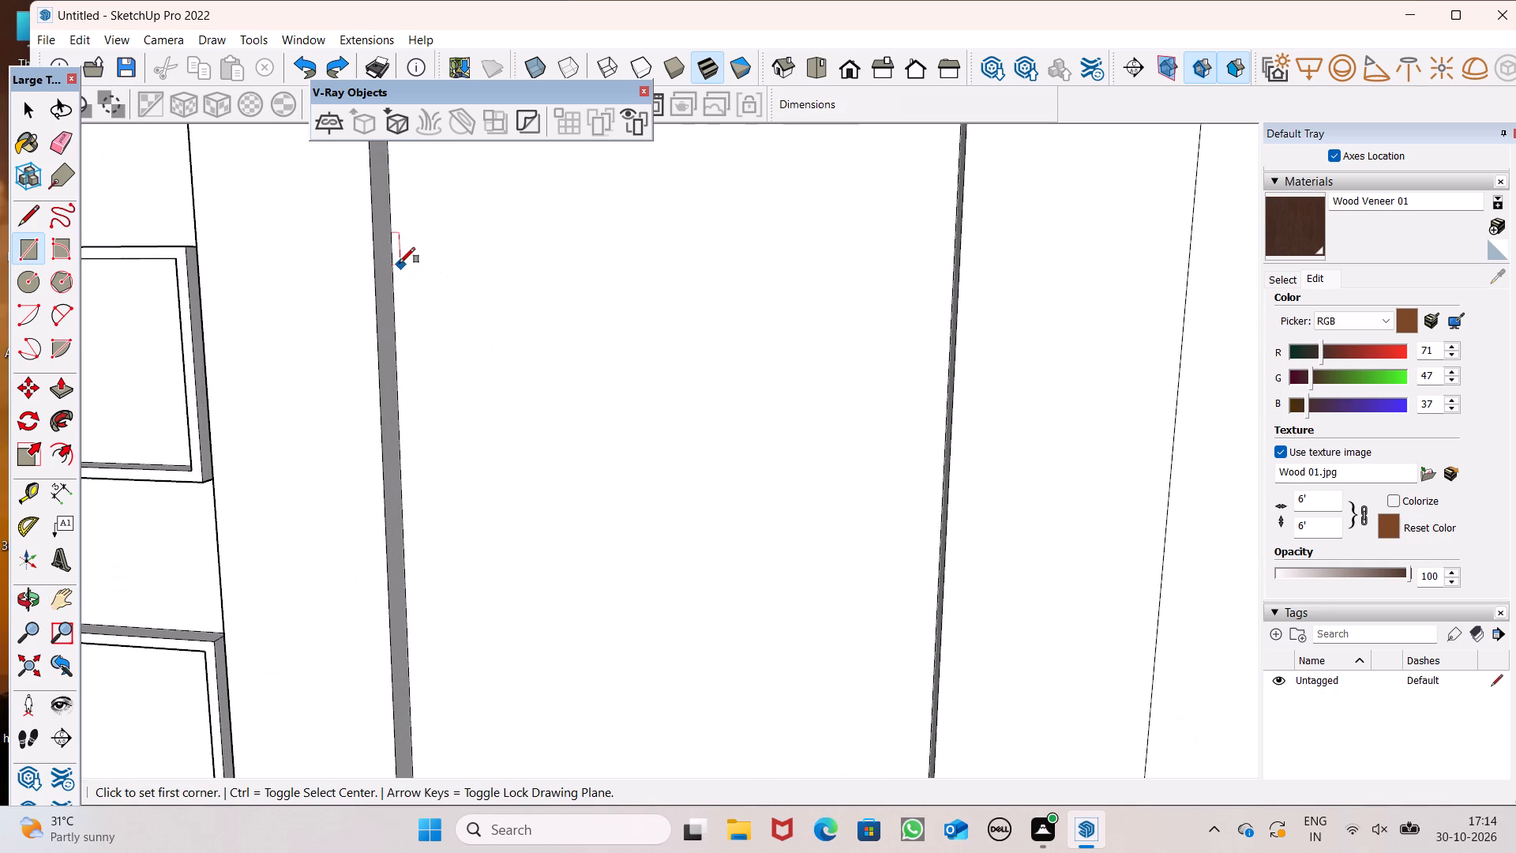
{"action": "left_click", "coordinate": [390, 260]}
{"action": "middle_click_drag", "start_coordinate": [651, 400], "coordinate": [725, 461]}
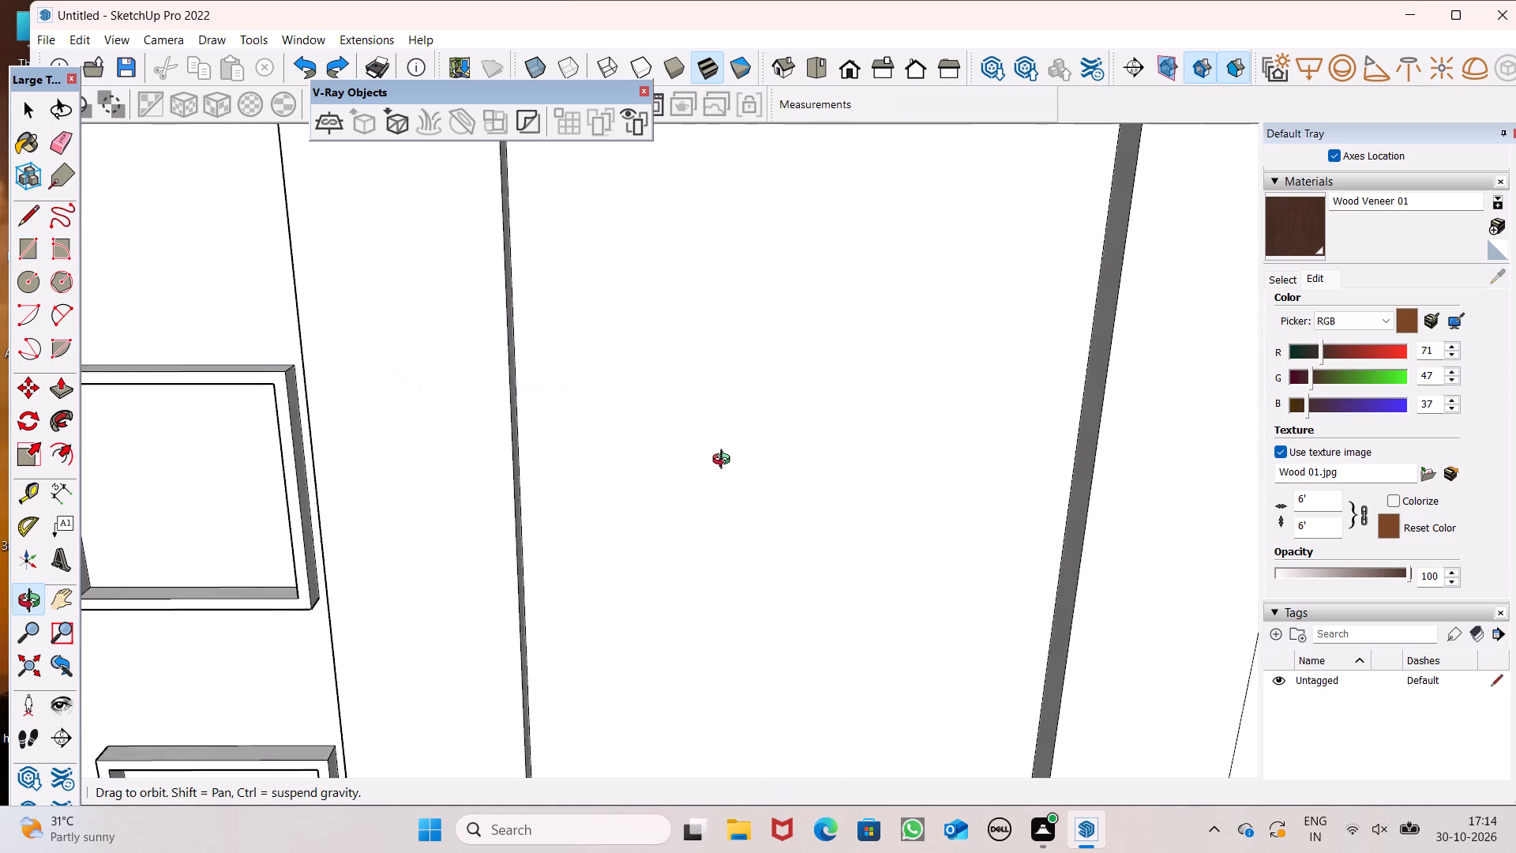
{"action": "middle_click_drag", "start_coordinate": [725, 461], "coordinate": [729, 461]}
{"action": "scroll", "coordinate": [737, 461], "scroll_direction": "up", "scroll_amount": 1}
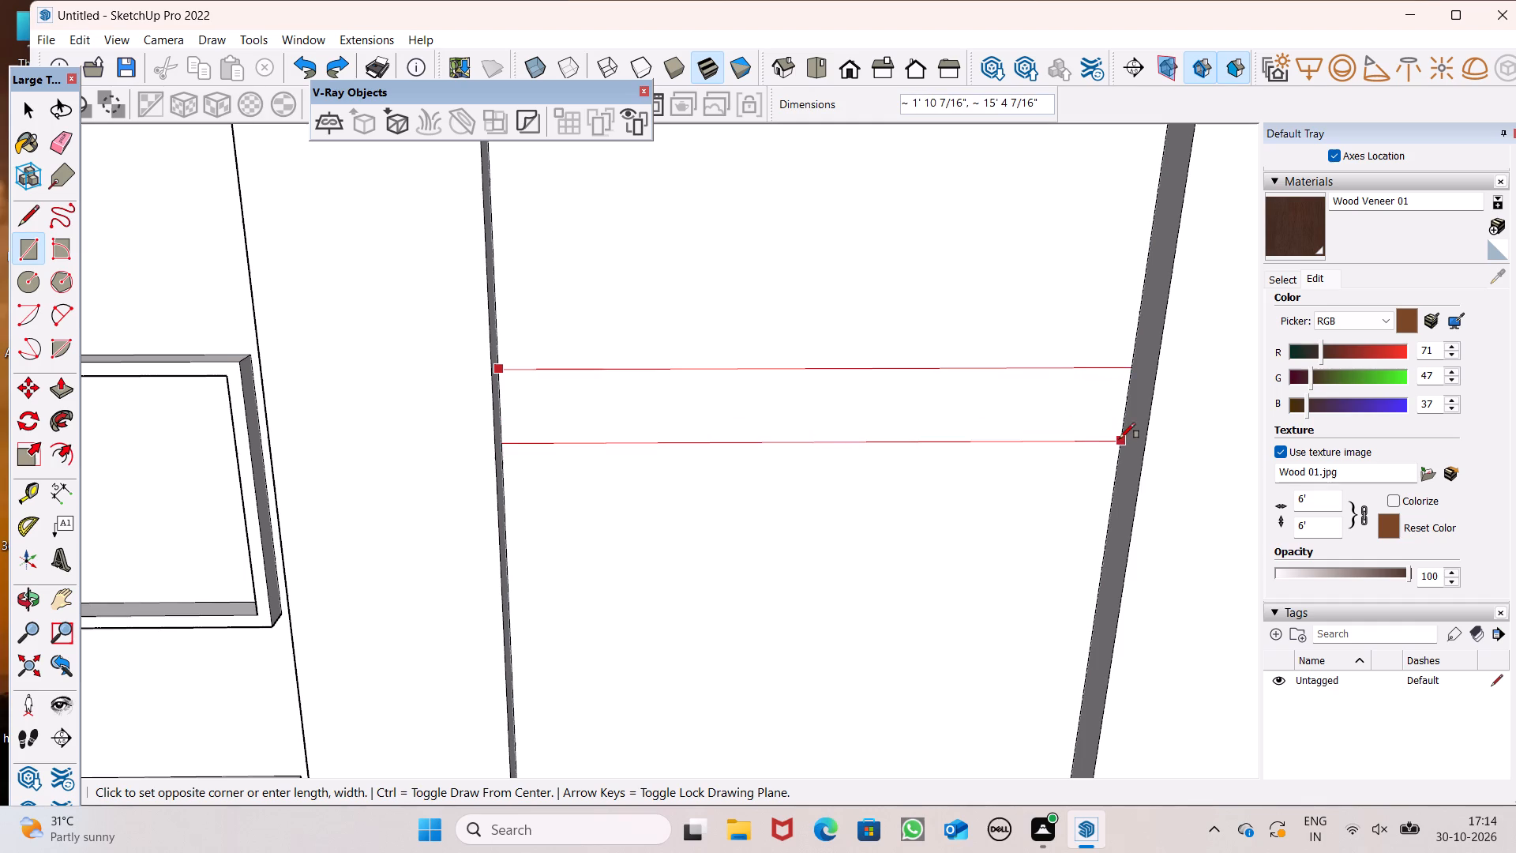
{"action": "left_click", "coordinate": [1120, 438]}
Copy the band with its edges about 3' 3" straight down the central panel.
{"action": "scroll", "coordinate": [630, 356], "scroll_direction": "down", "scroll_amount": 5}
{"action": "middle_click_drag", "start_coordinate": [610, 377], "coordinate": [526, 245]}
{"action": "scroll", "coordinate": [608, 349], "scroll_direction": "down", "scroll_amount": 3}
{"action": "middle_click_drag", "start_coordinate": [614, 381], "coordinate": [656, 481]}
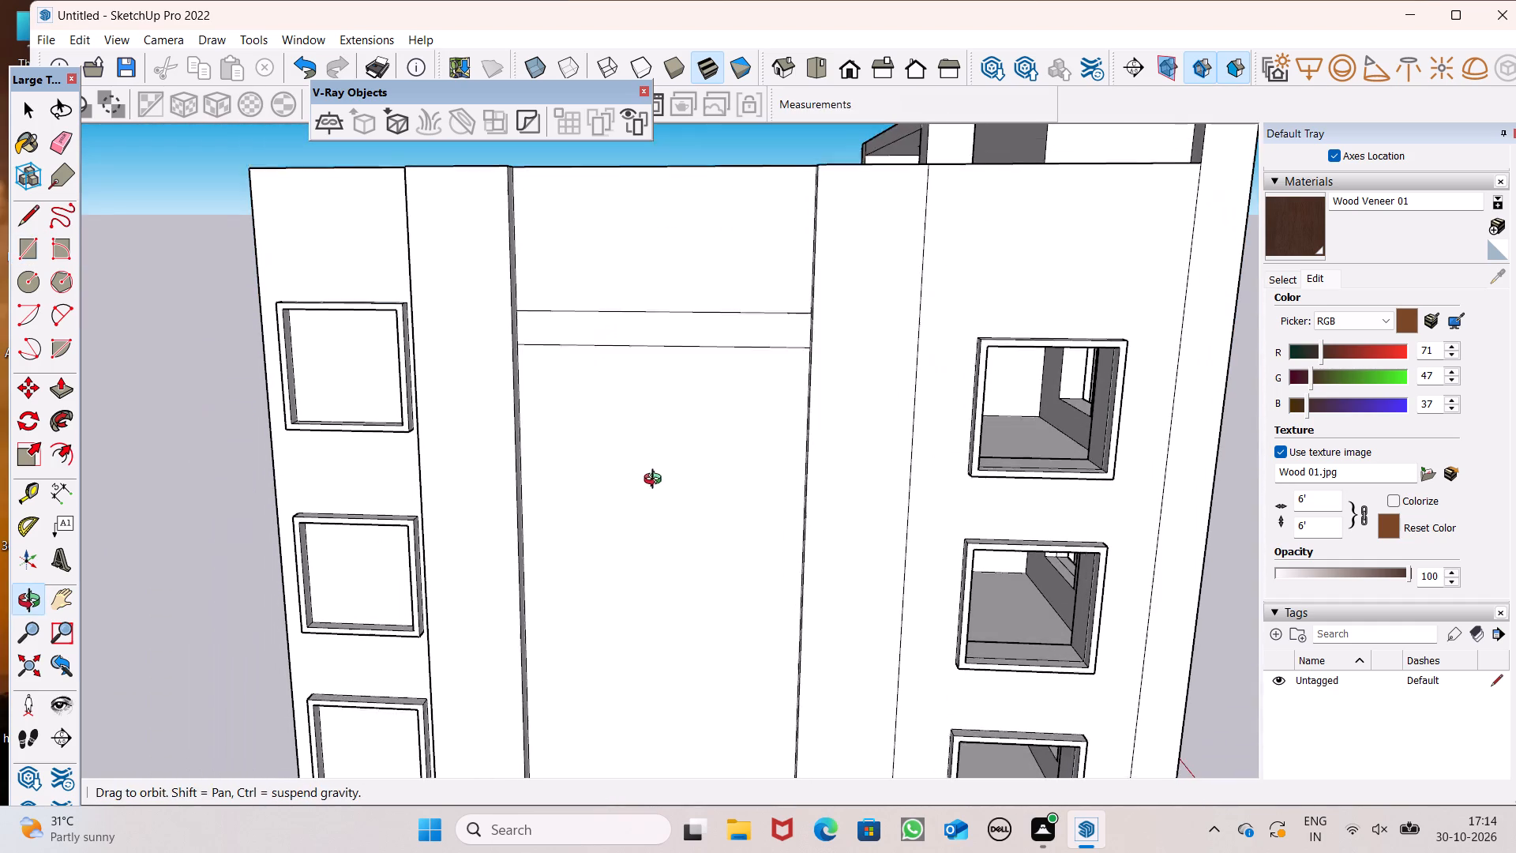
{"action": "middle_click_drag", "start_coordinate": [656, 481], "coordinate": [658, 485]}
{"action": "key", "text": "space"}
{"action": "double_click", "coordinate": [591, 341]}
{"action": "key", "text": "m"}
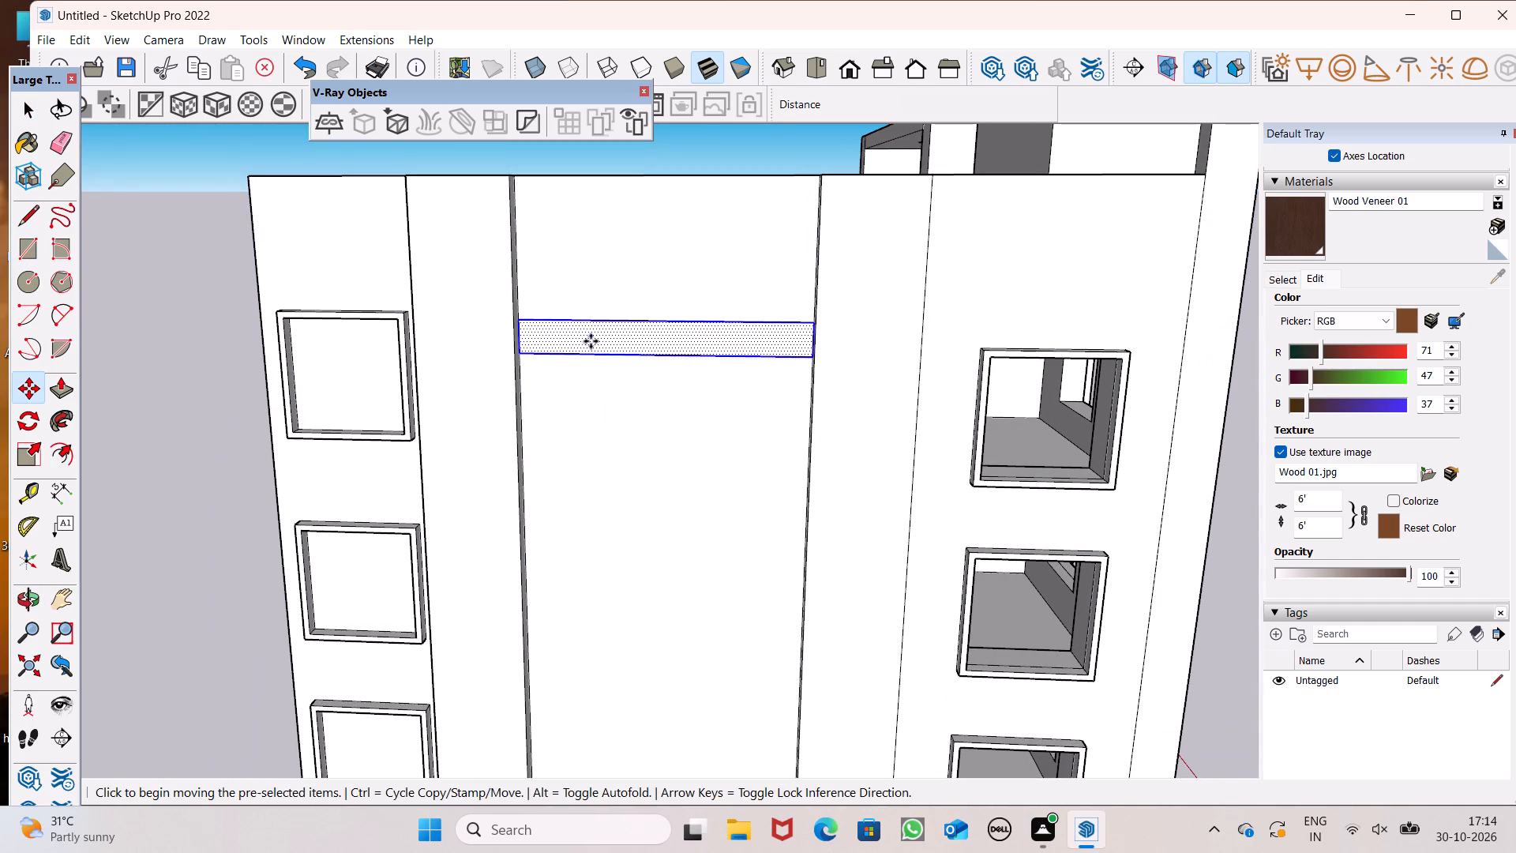
{"action": "key", "text": "Return"}
{"action": "scroll", "coordinate": [640, 357], "scroll_direction": "up", "scroll_amount": 2}
{"action": "left_click_drag", "start_coordinate": [640, 355], "coordinate": [650, 389]}
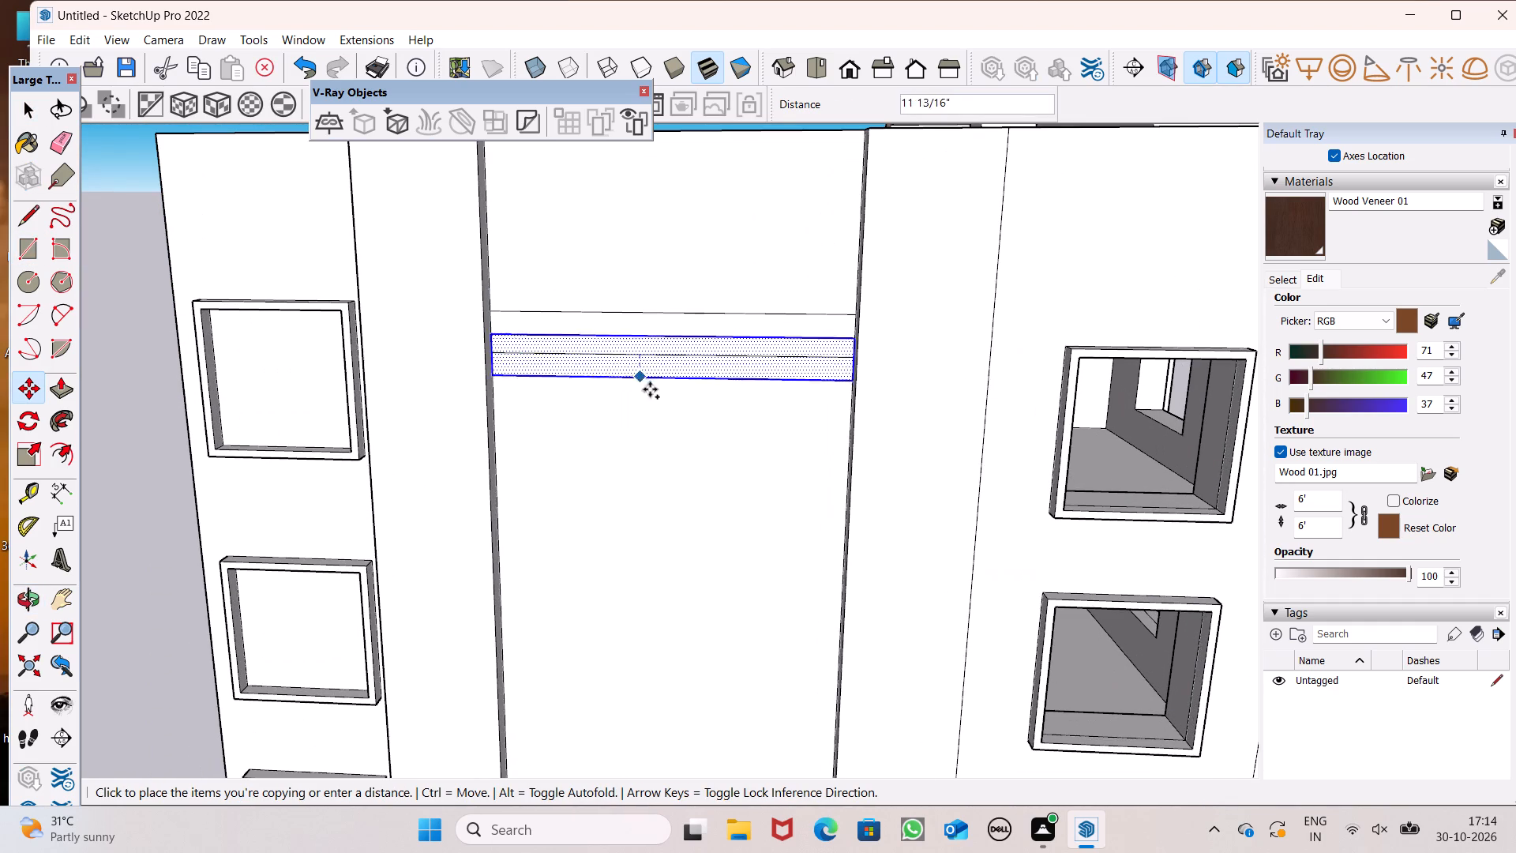
{"action": "left_click_drag", "start_coordinate": [650, 389], "coordinate": [644, 430]}
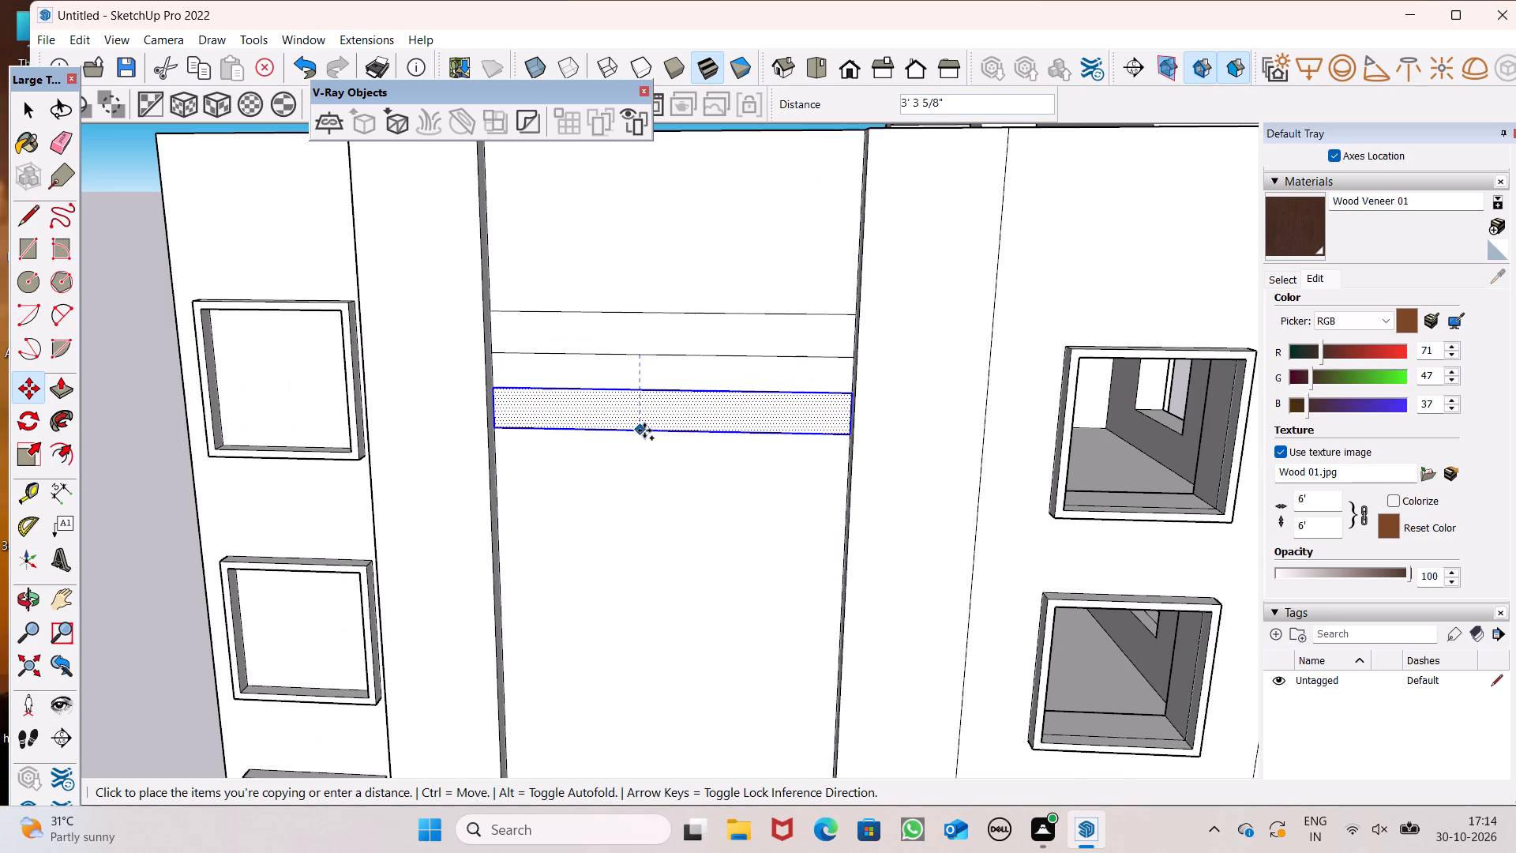
{"action": "left_click_drag", "start_coordinate": [644, 430], "coordinate": [636, 430]}
Move the copied band about 5" further down the central panel, and clear the selection.
{"action": "scroll", "coordinate": [606, 266], "scroll_direction": "down", "scroll_amount": 6}
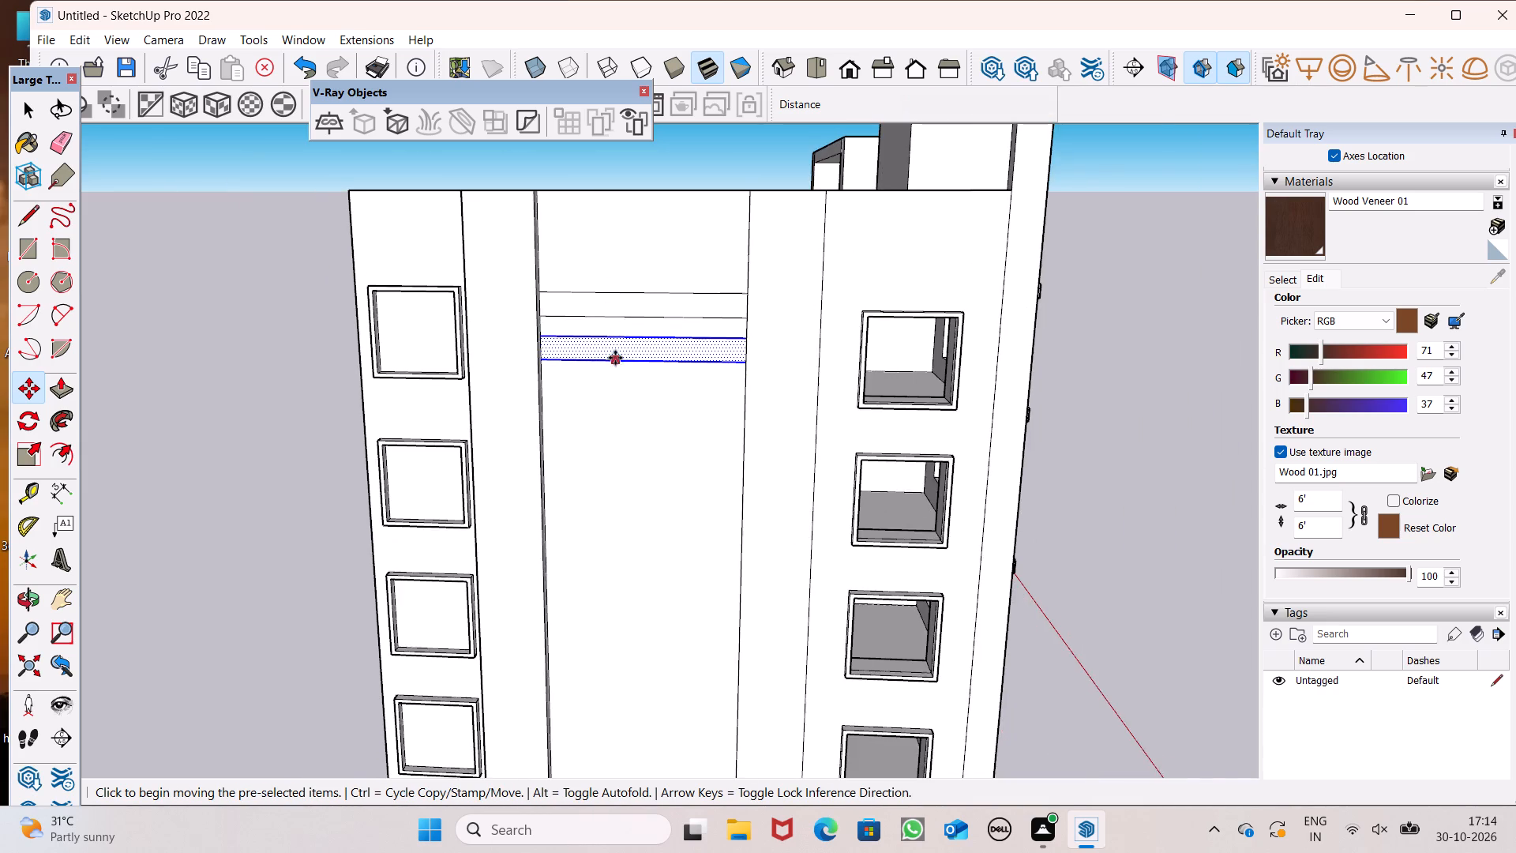
{"action": "scroll", "coordinate": [614, 363], "scroll_direction": "up", "scroll_amount": 6}
{"action": "left_click_drag", "start_coordinate": [633, 358], "coordinate": [632, 369]}
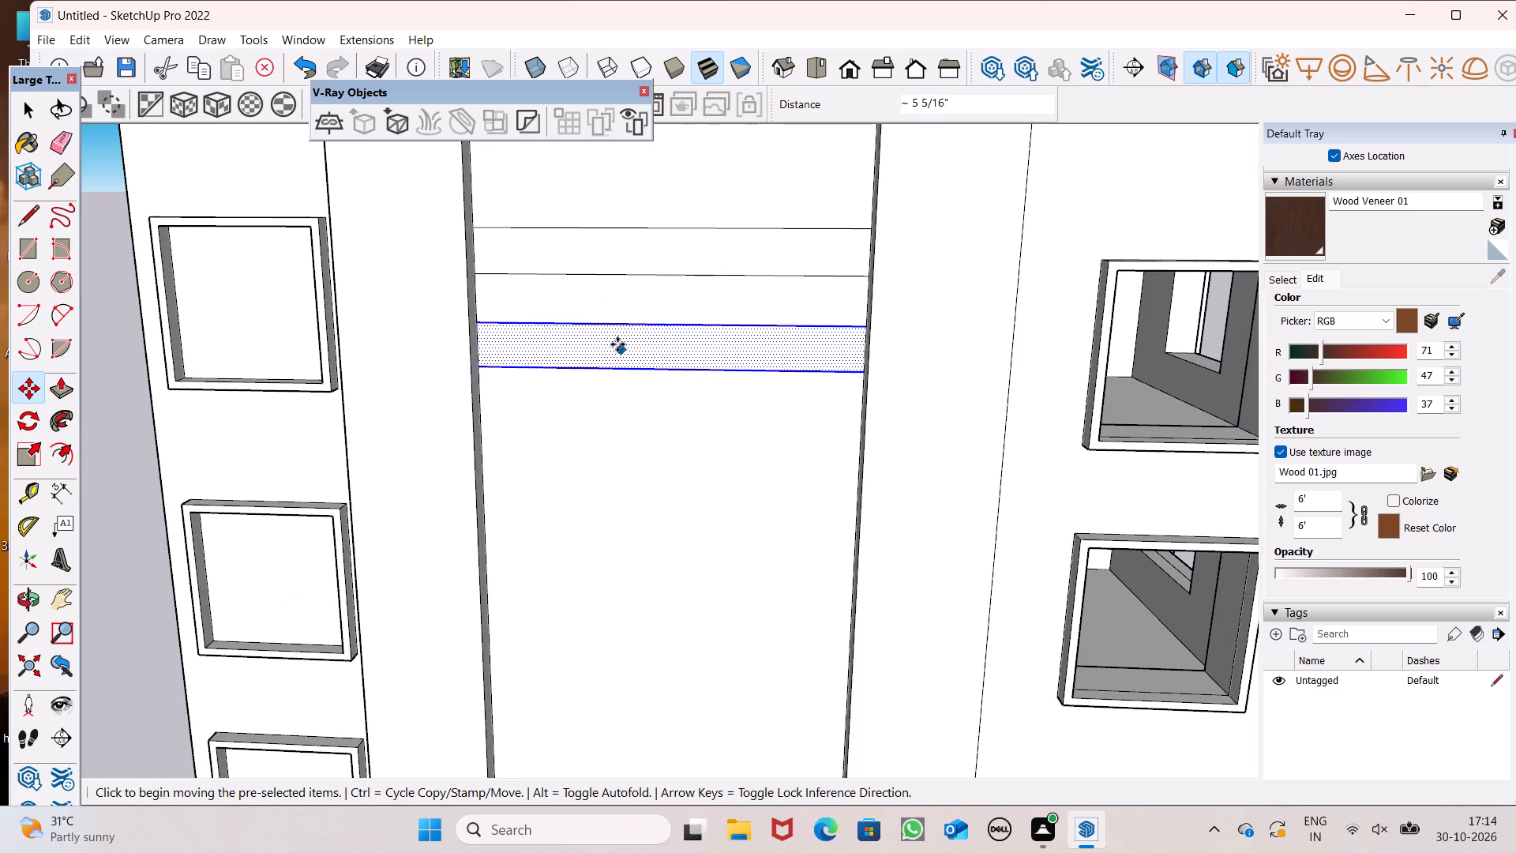
{"action": "scroll", "coordinate": [614, 336], "scroll_direction": "down", "scroll_amount": 6}
{"action": "key", "text": "space"}
{"action": "left_click", "coordinate": [237, 239]}
Copy the lower of the two horizontal bands about 26' 2" straight down the recessed central panel.
{"action": "scroll", "coordinate": [292, 264], "scroll_direction": "down", "scroll_amount": 4}
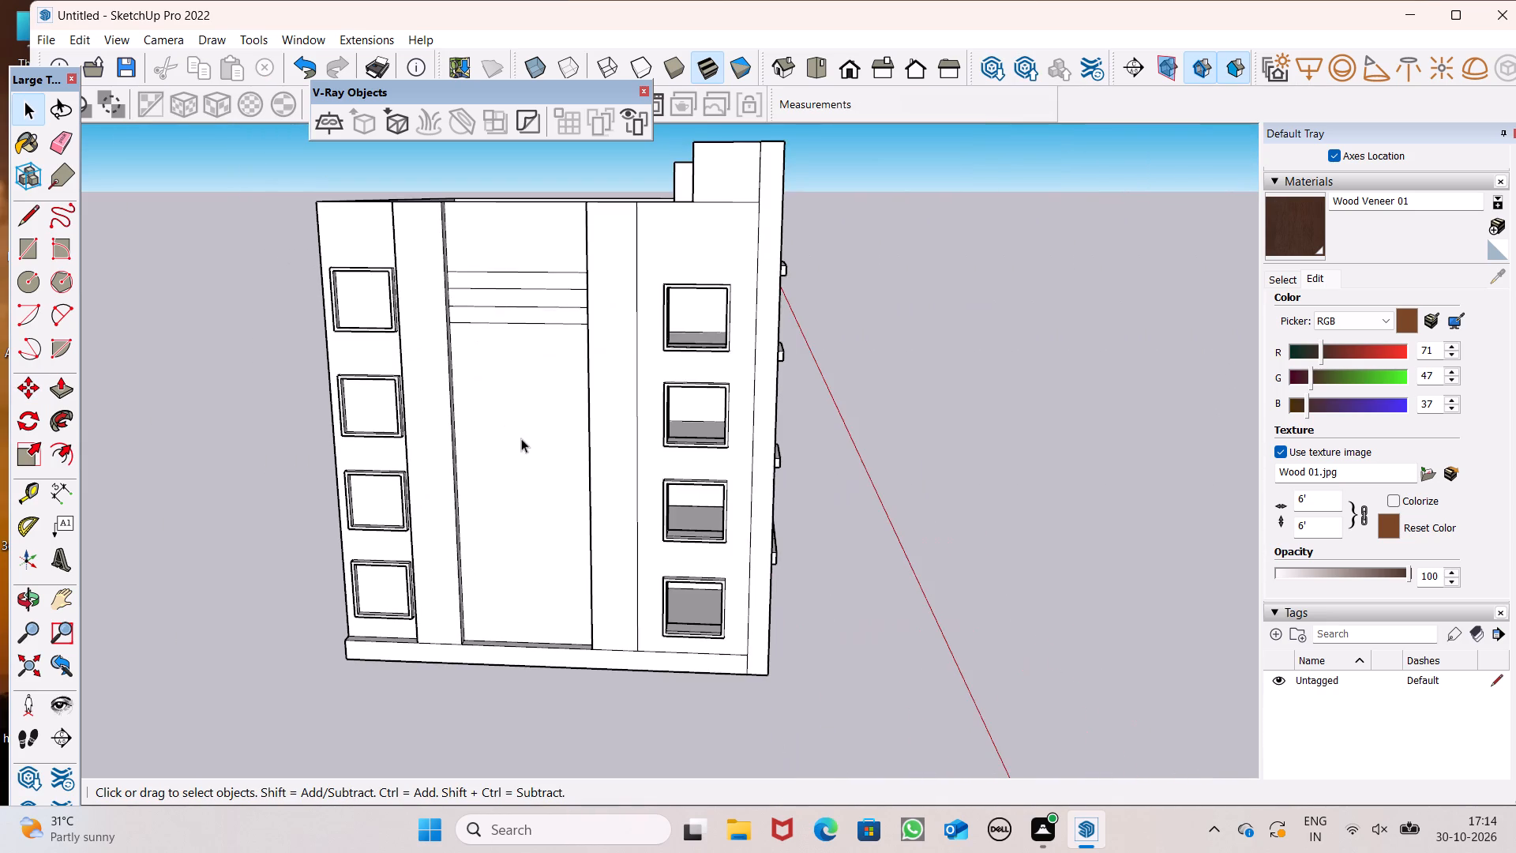
{"action": "middle_click_drag", "start_coordinate": [520, 397], "coordinate": [522, 366]}
{"action": "scroll", "coordinate": [522, 366], "scroll_direction": "down", "scroll_amount": 3}
{"action": "scroll", "coordinate": [493, 321], "scroll_direction": "up", "scroll_amount": 6}
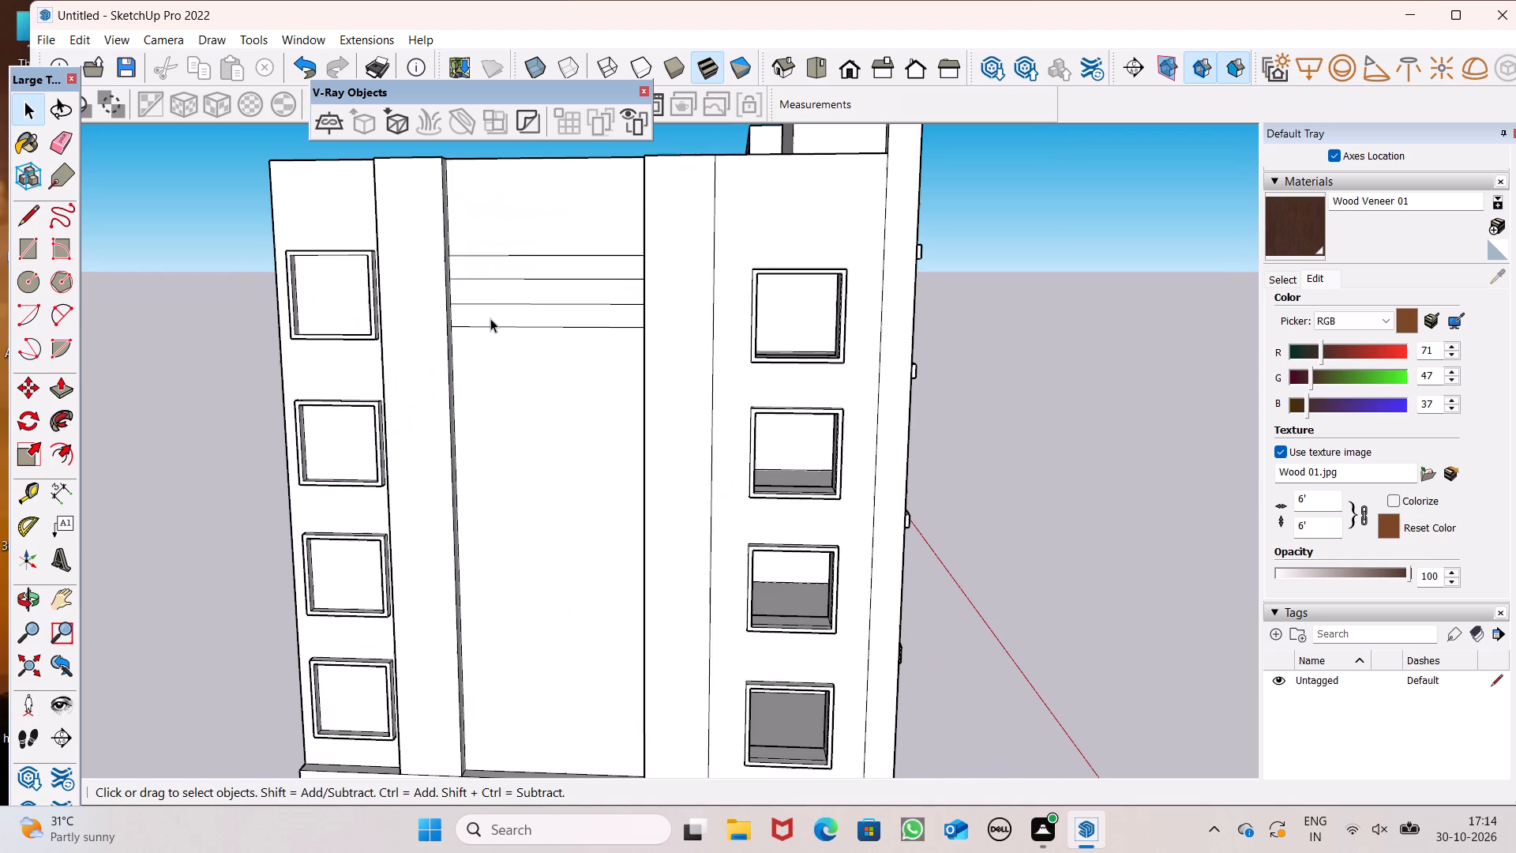
{"action": "scroll", "coordinate": [527, 331], "scroll_direction": "down", "scroll_amount": 4}
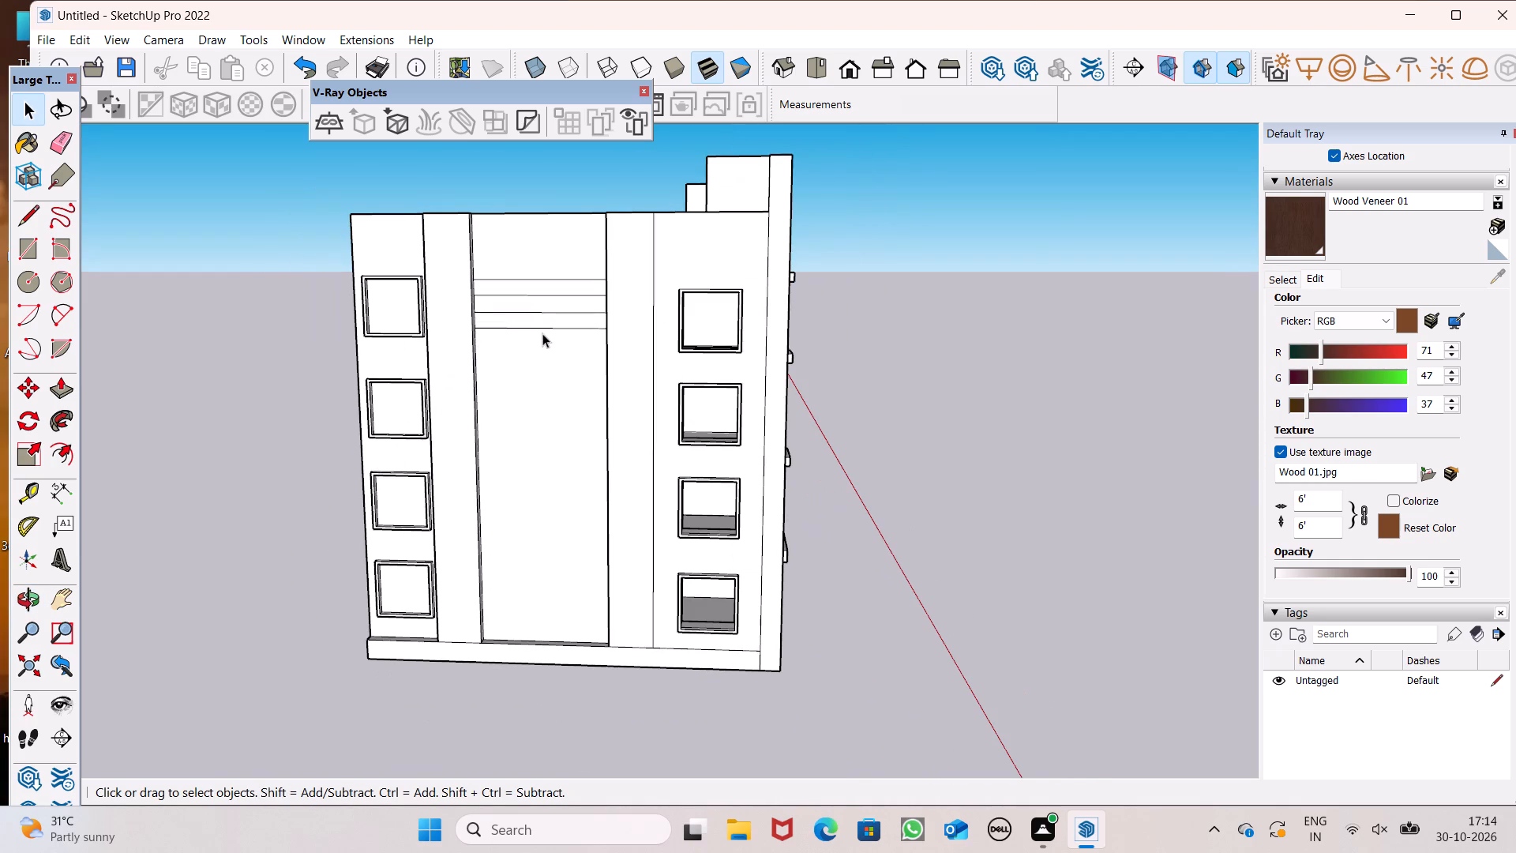
{"action": "double_click", "coordinate": [534, 317]}
{"action": "scroll", "coordinate": [538, 329], "scroll_direction": "down", "scroll_amount": 1}
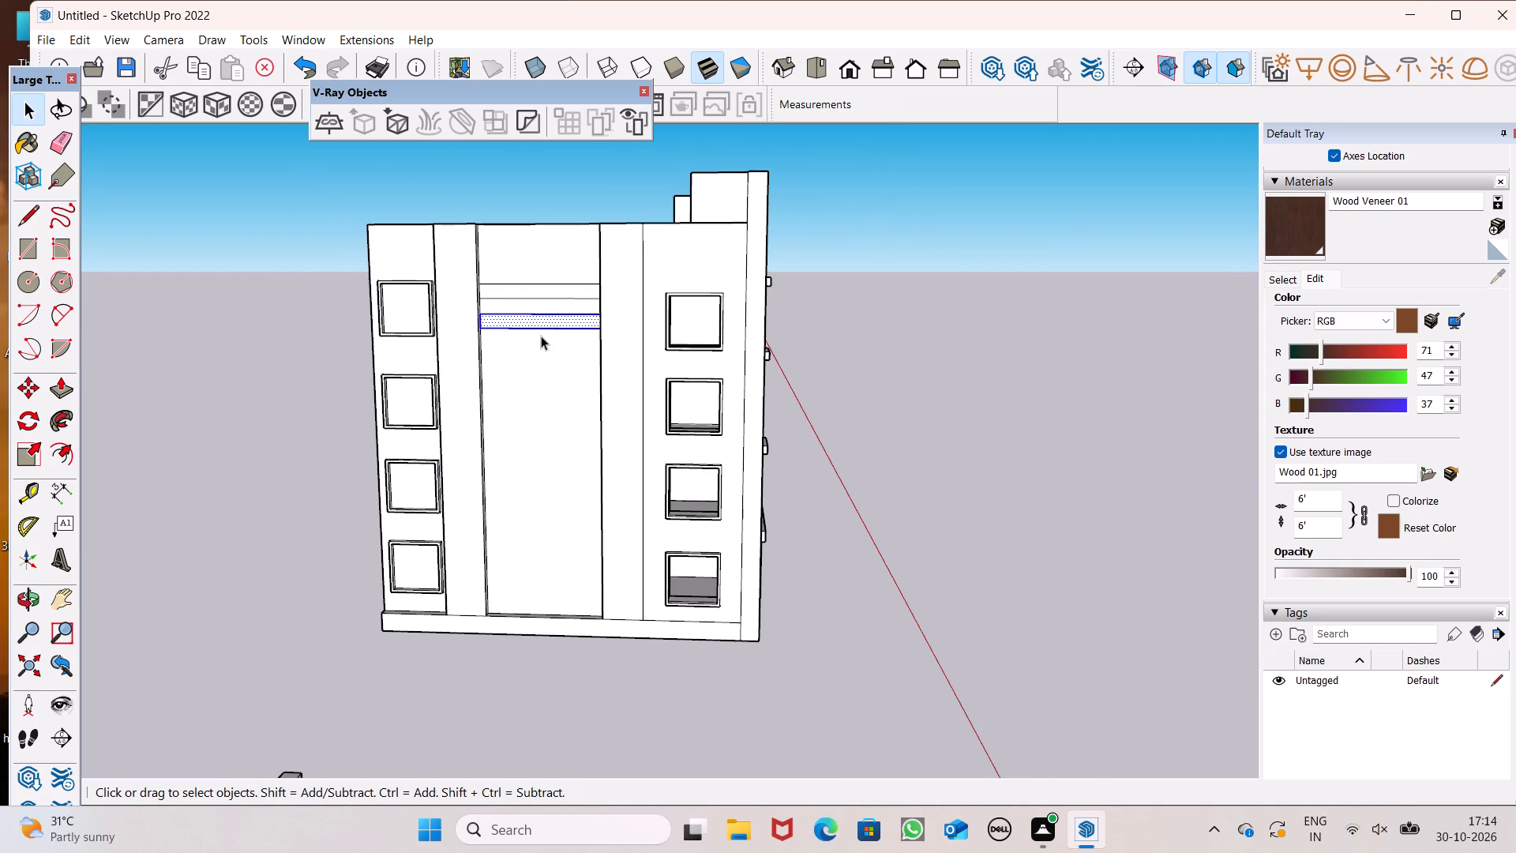
{"action": "key", "text": "Return"}
{"action": "scroll", "coordinate": [610, 293], "scroll_direction": "down", "scroll_amount": 4}
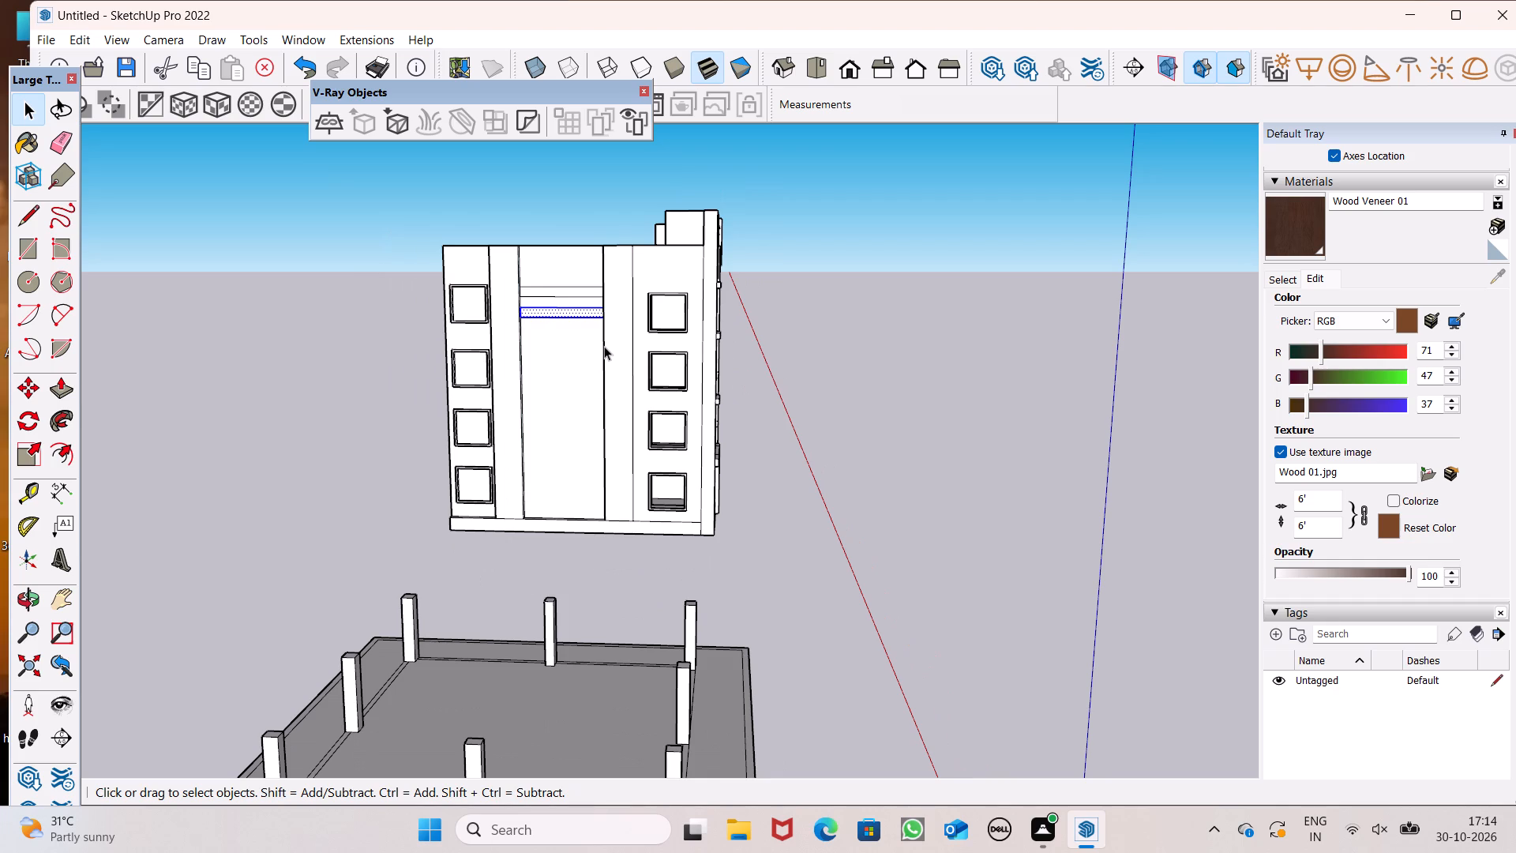
{"action": "scroll", "coordinate": [604, 346], "scroll_direction": "down", "scroll_amount": 2}
{"action": "middle_click", "coordinate": [598, 351]}
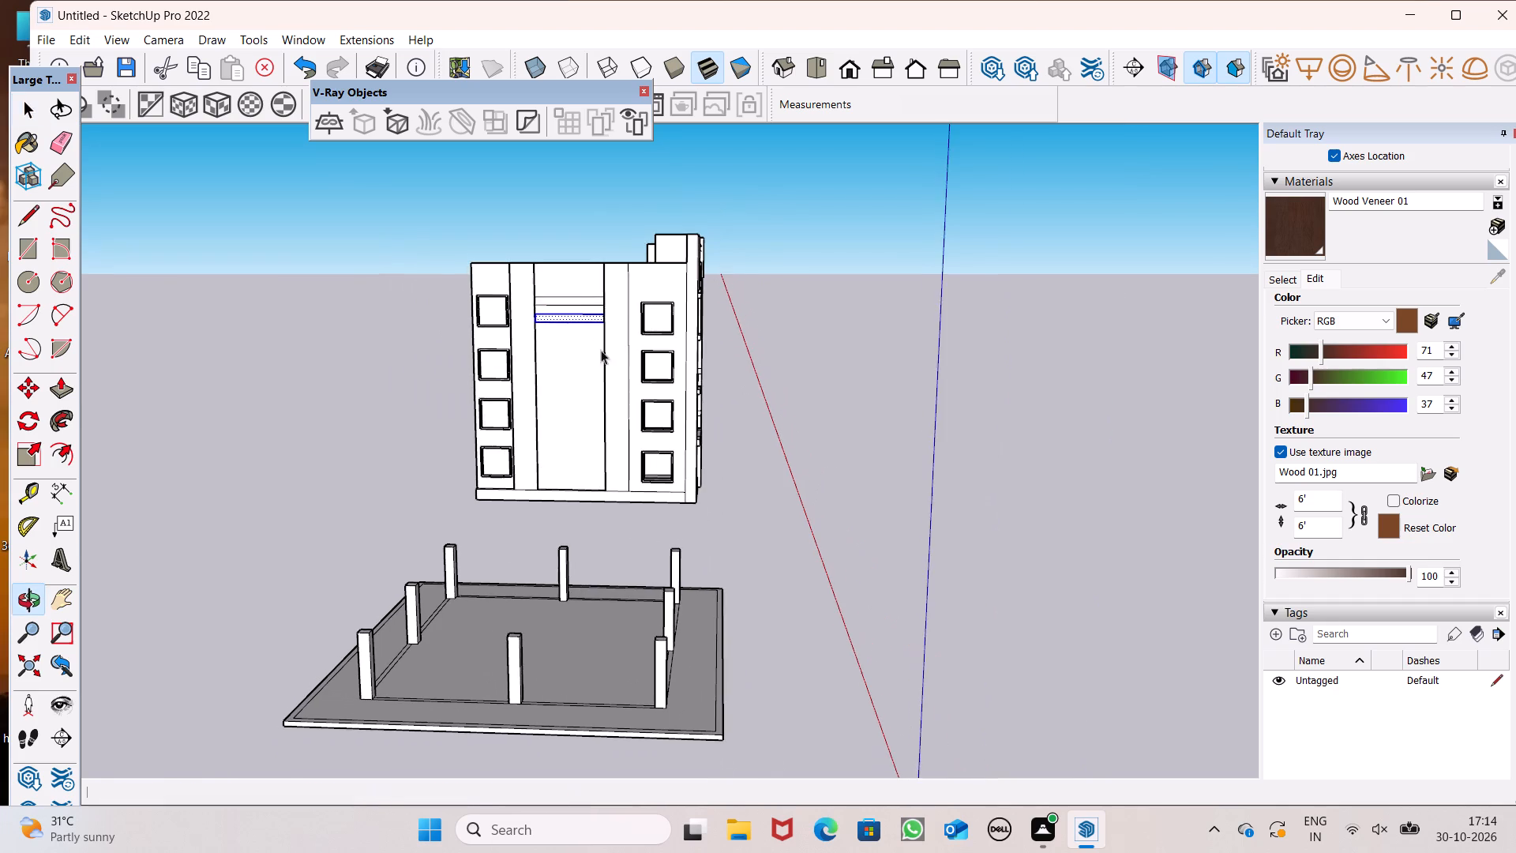
{"action": "scroll", "coordinate": [556, 330], "scroll_direction": "up", "scroll_amount": 5}
{"action": "left_click", "coordinate": [569, 317]}
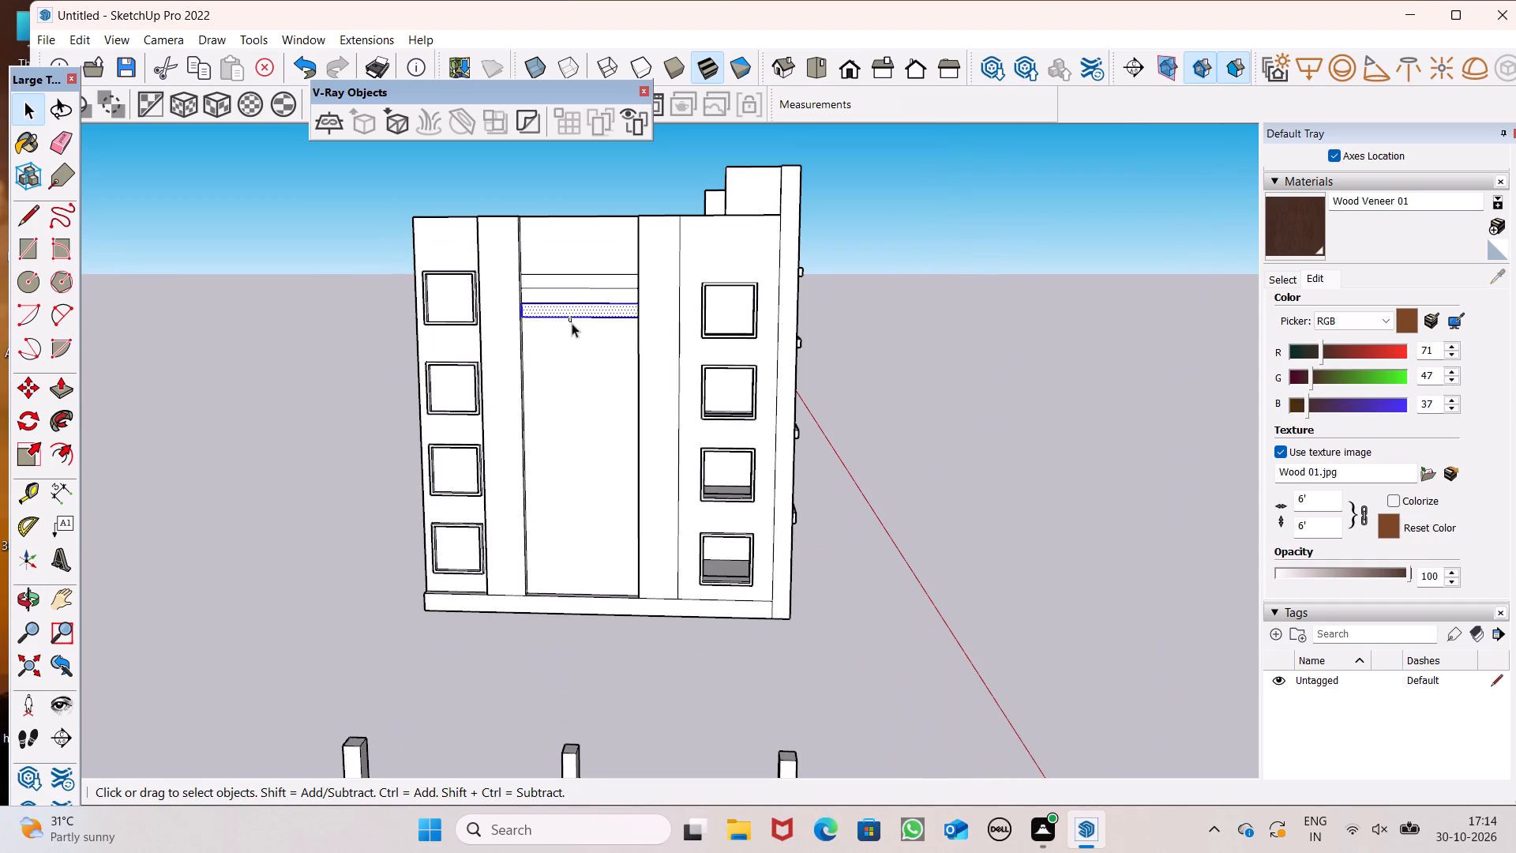
{"action": "double_click", "coordinate": [564, 312]}
{"action": "key", "text": "m"}
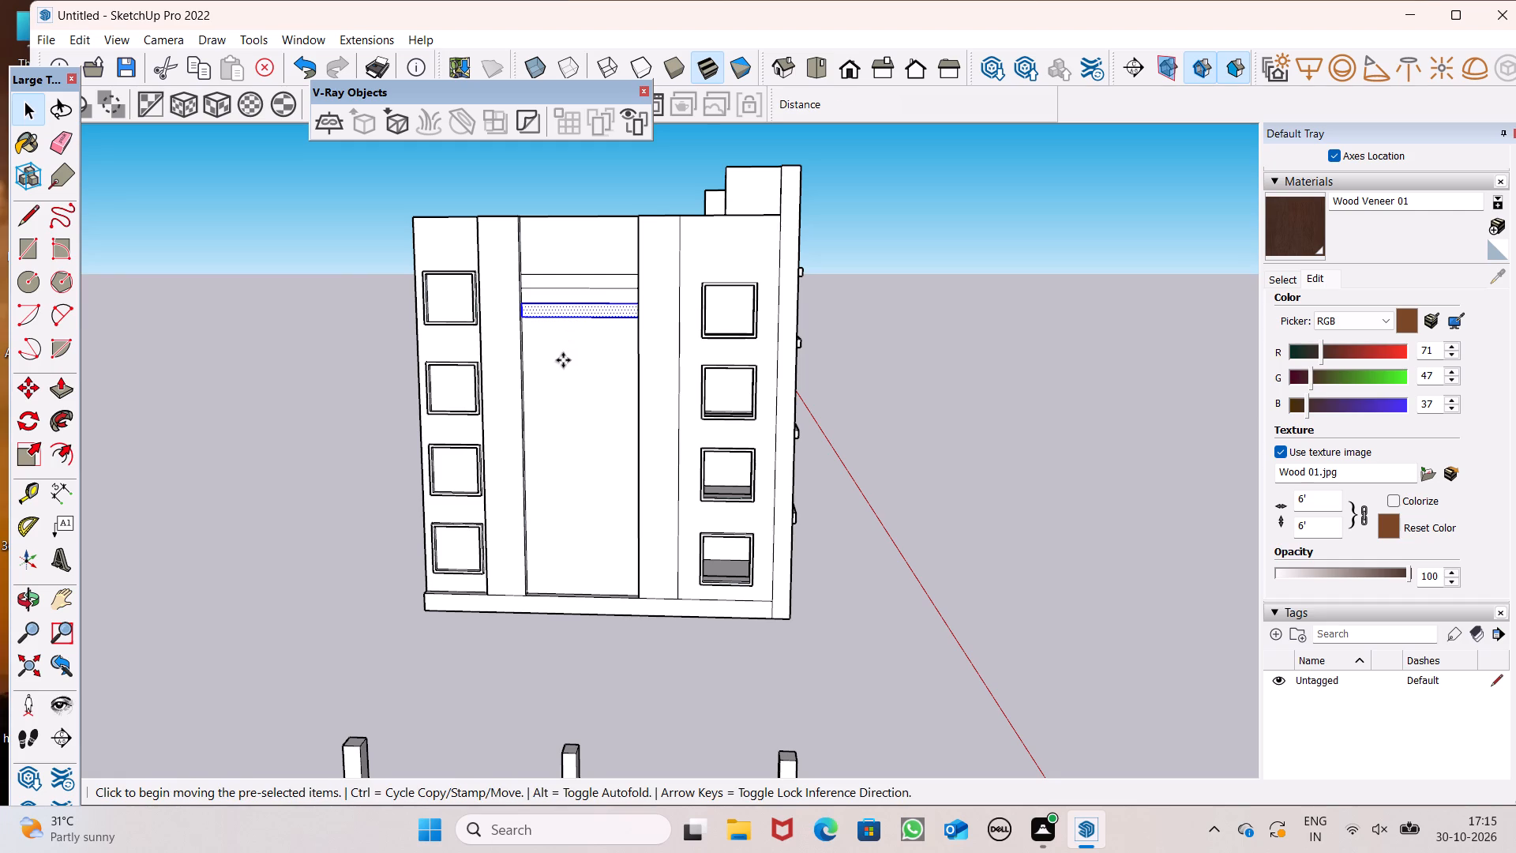
{"action": "key", "text": "Return"}
{"action": "left_click_drag", "start_coordinate": [575, 318], "coordinate": [582, 467]}
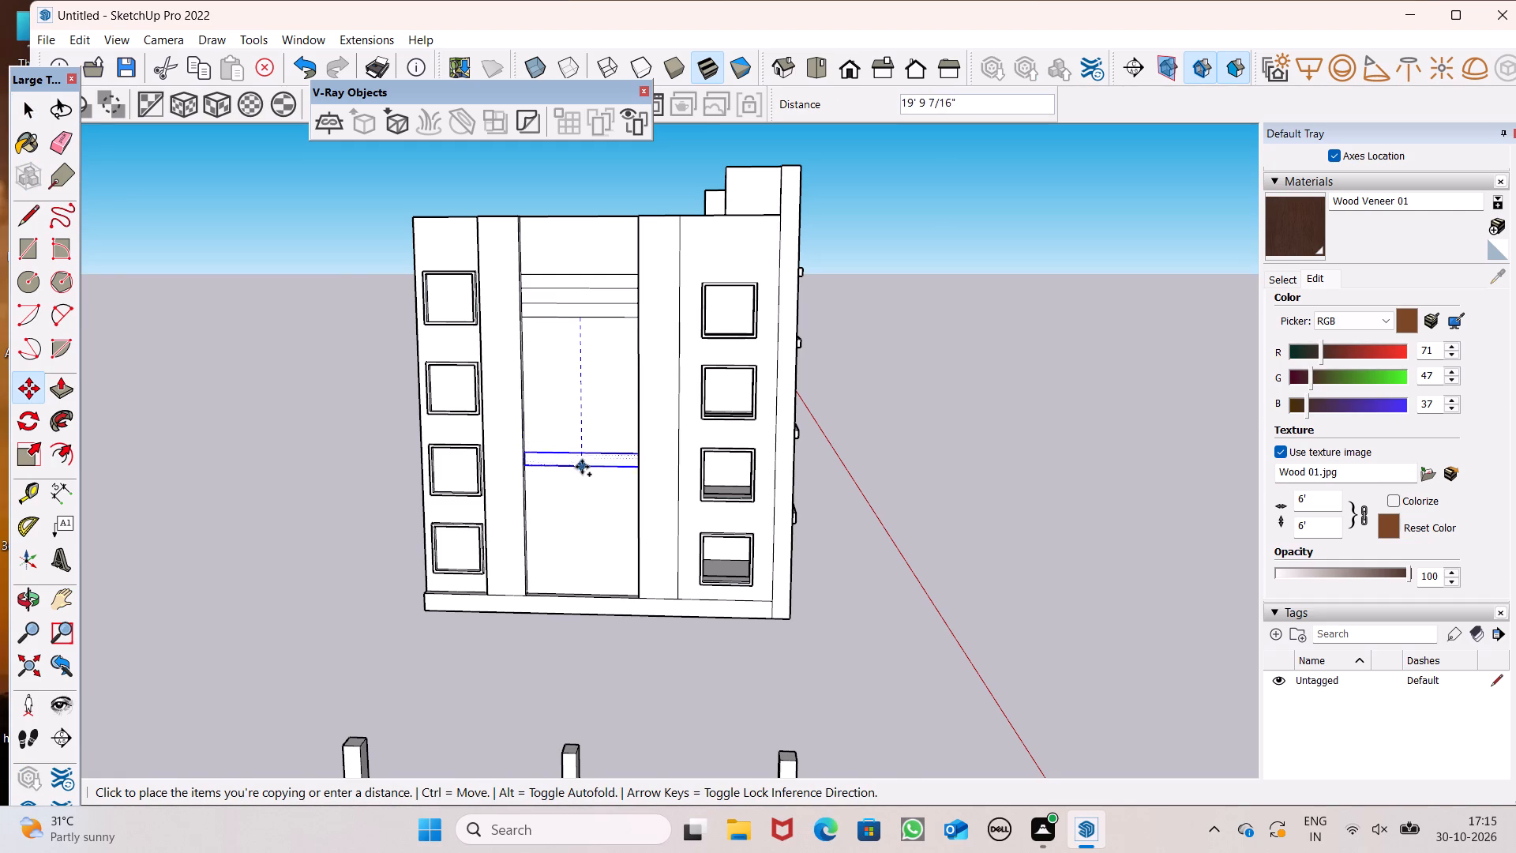
{"action": "left_click_drag", "start_coordinate": [582, 467], "coordinate": [584, 513]}
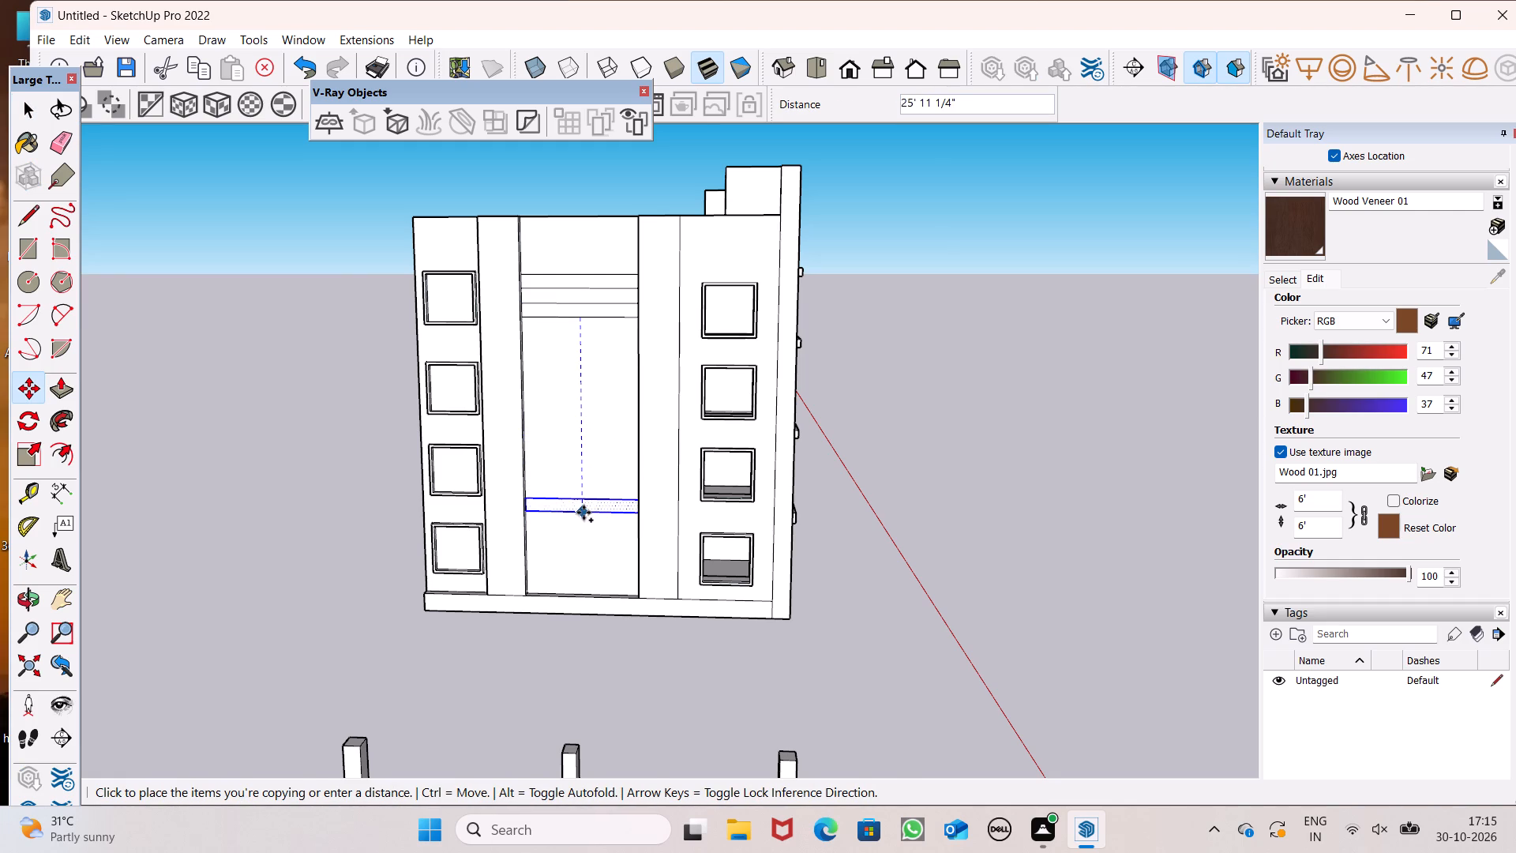
{"action": "left_click_drag", "start_coordinate": [584, 513], "coordinate": [580, 513]}
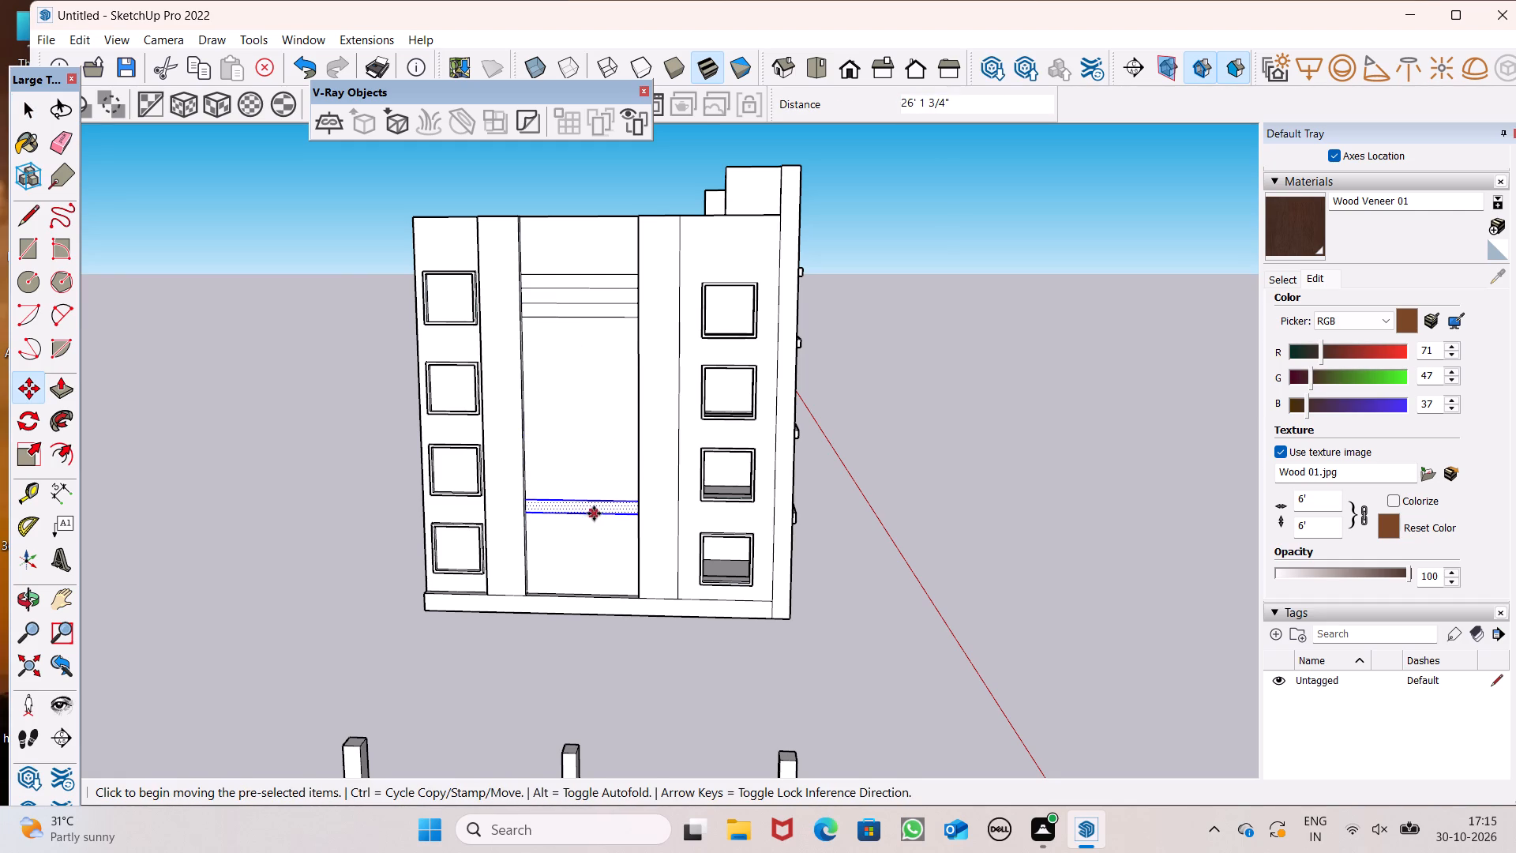
Copy the newly placed band a short distance further down, forming a pair near the panel's base, and clear the selection.
{"action": "scroll", "coordinate": [599, 432], "scroll_direction": "down", "scroll_amount": 2}
{"action": "middle_click_drag", "start_coordinate": [583, 606], "coordinate": [731, 556]}
{"action": "scroll", "coordinate": [647, 542], "scroll_direction": "up", "scroll_amount": 6}
{"action": "middle_click_drag", "start_coordinate": [642, 538], "coordinate": [588, 586]}
{"action": "scroll", "coordinate": [588, 586], "scroll_direction": "up", "scroll_amount": 1}
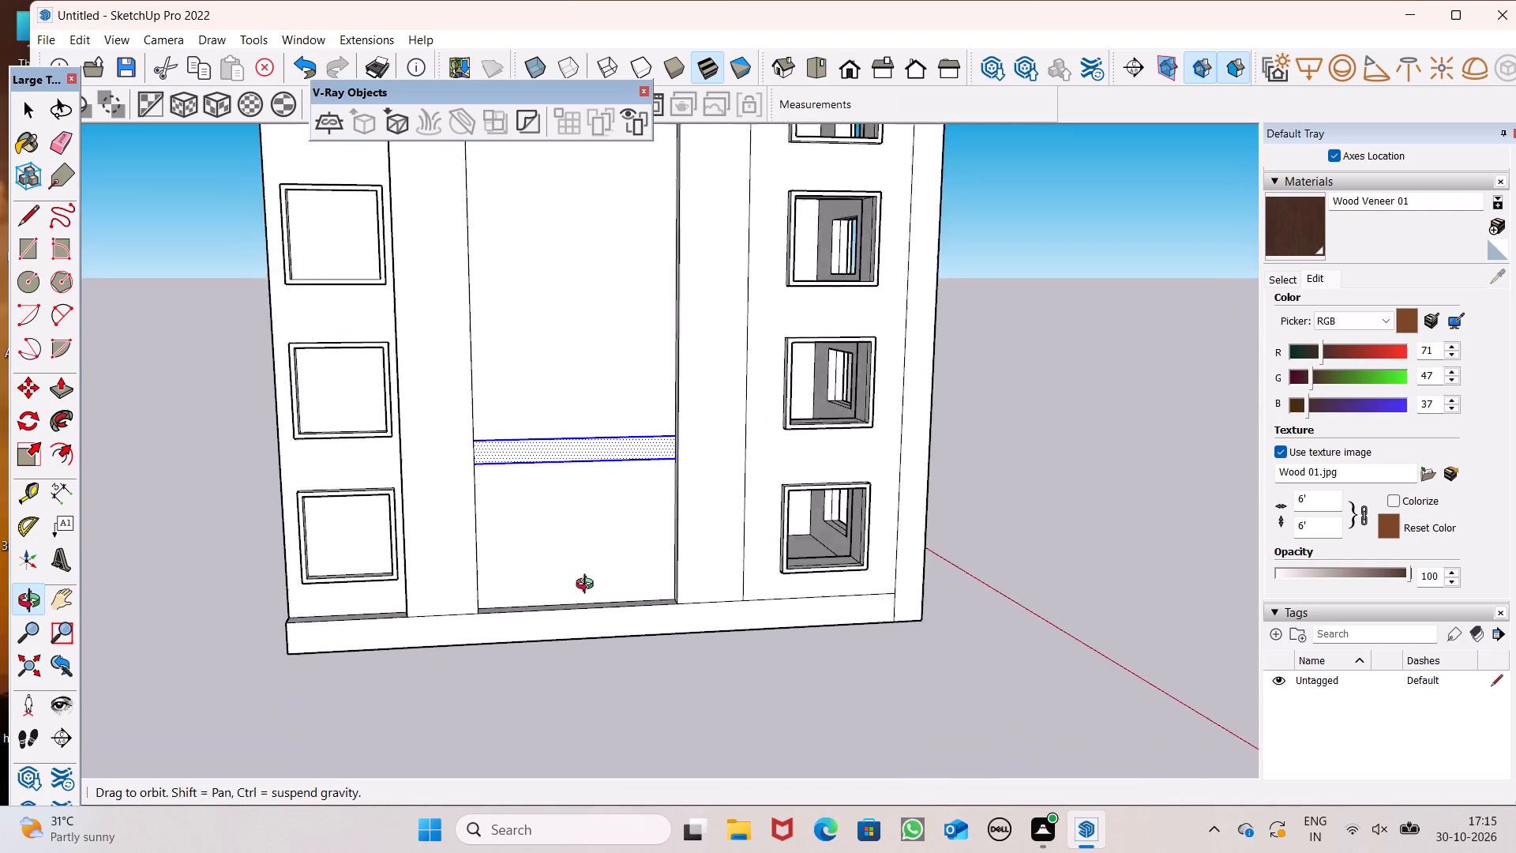
{"action": "middle_click_drag", "start_coordinate": [588, 586], "coordinate": [571, 573]}
{"action": "scroll", "coordinate": [588, 586], "scroll_direction": "up", "scroll_amount": 4}
{"action": "left_click_drag", "start_coordinate": [564, 429], "coordinate": [568, 477]}
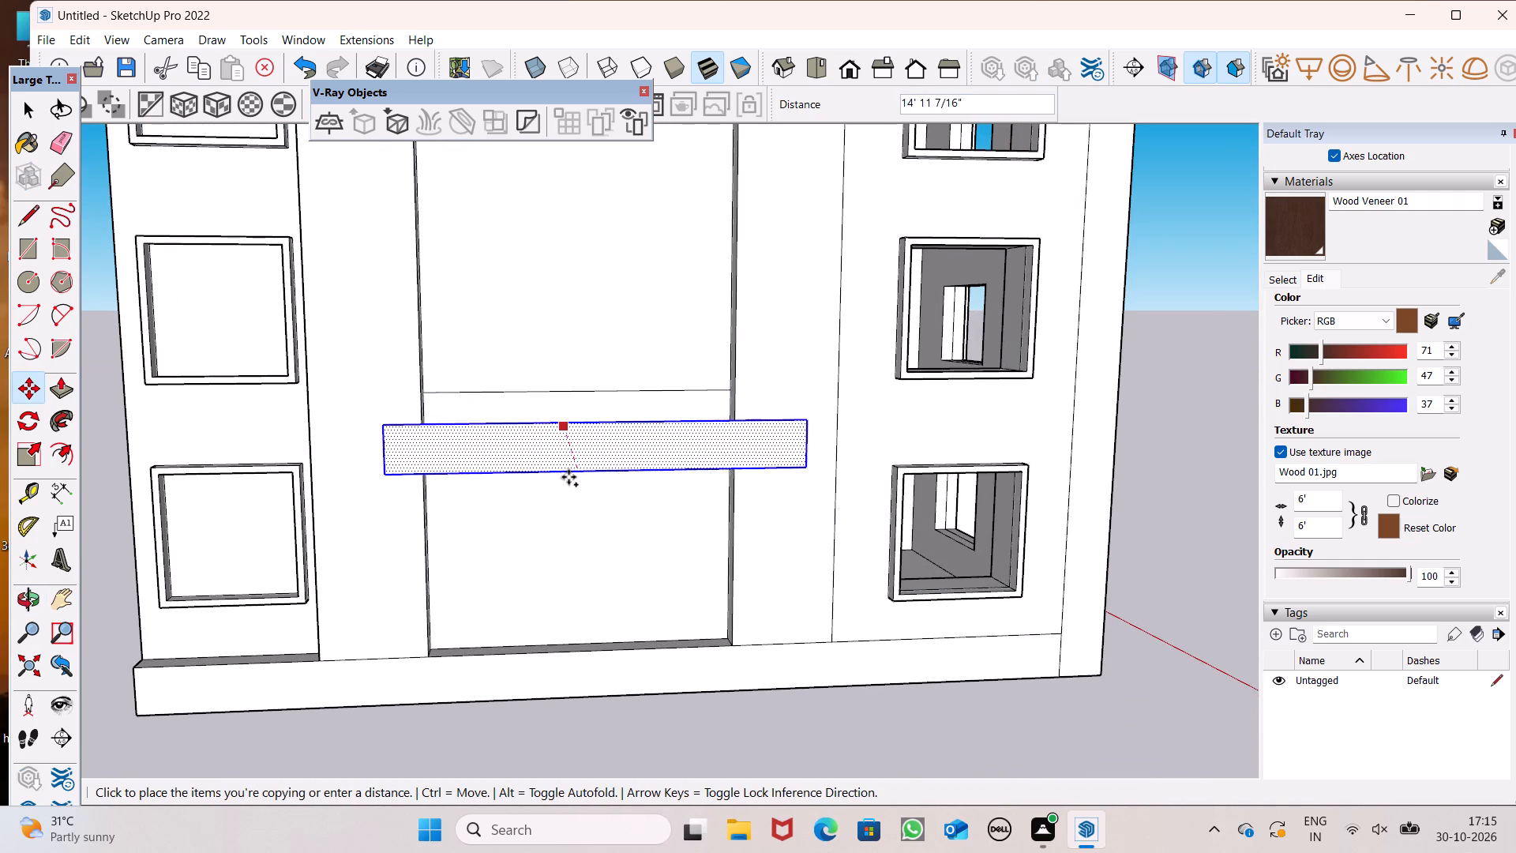
{"action": "left_click_drag", "start_coordinate": [568, 477], "coordinate": [569, 513]}
{"action": "scroll", "coordinate": [535, 388], "scroll_direction": "down", "scroll_amount": 3}
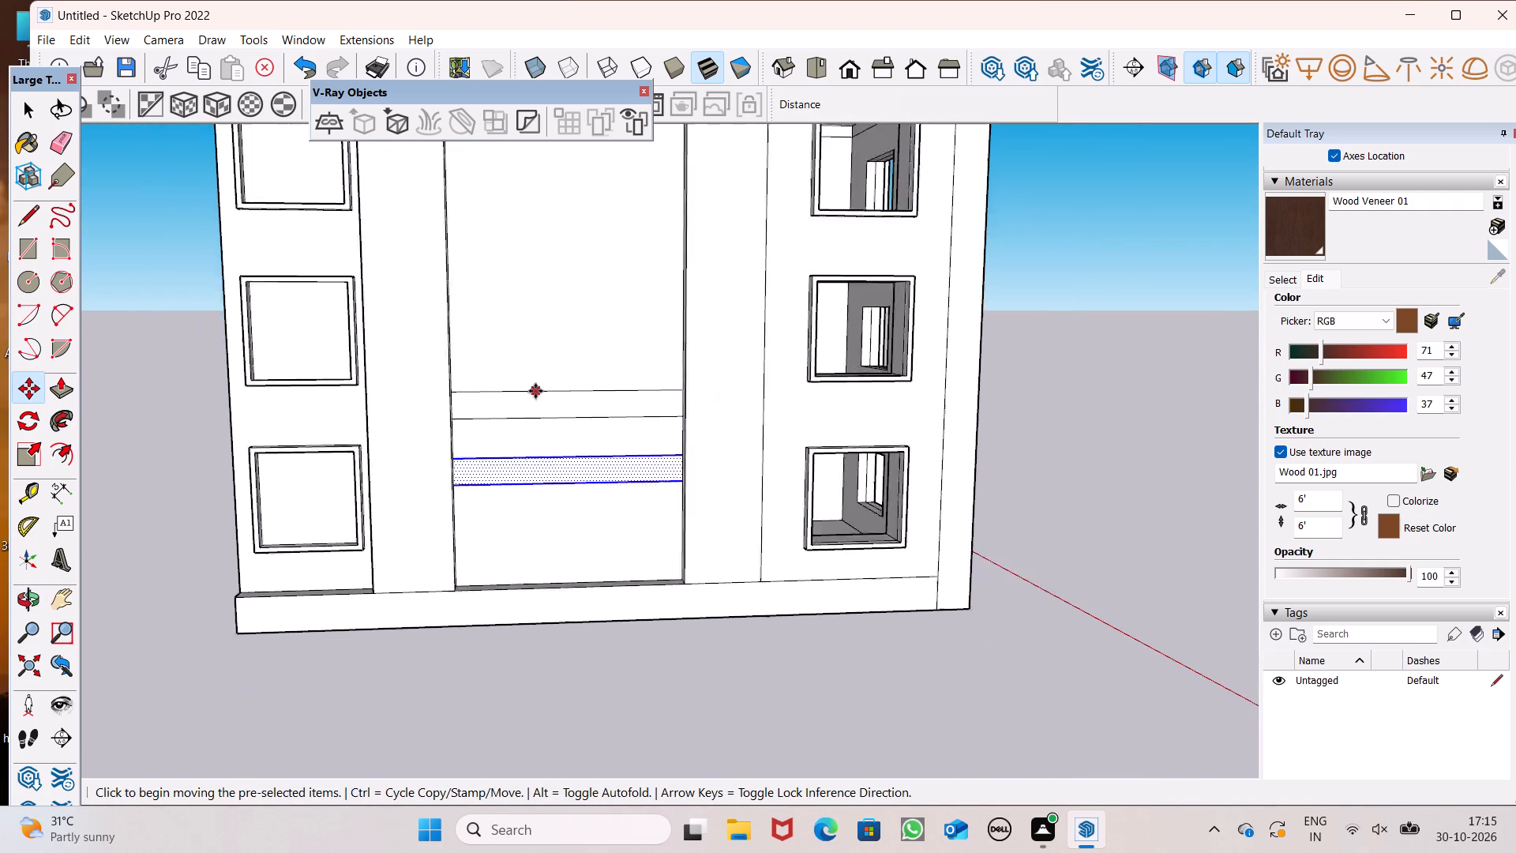
{"action": "scroll", "coordinate": [535, 391], "scroll_direction": "down", "scroll_amount": 2}
{"action": "middle_click_drag", "start_coordinate": [572, 452], "coordinate": [515, 505]}
{"action": "scroll", "coordinate": [522, 505], "scroll_direction": "up", "scroll_amount": 2}
{"action": "scroll", "coordinate": [533, 397], "scroll_direction": "down", "scroll_amount": 12}
{"action": "scroll", "coordinate": [532, 472], "scroll_direction": "up", "scroll_amount": 1}
{"action": "middle_click_drag", "start_coordinate": [535, 471], "coordinate": [535, 463]}
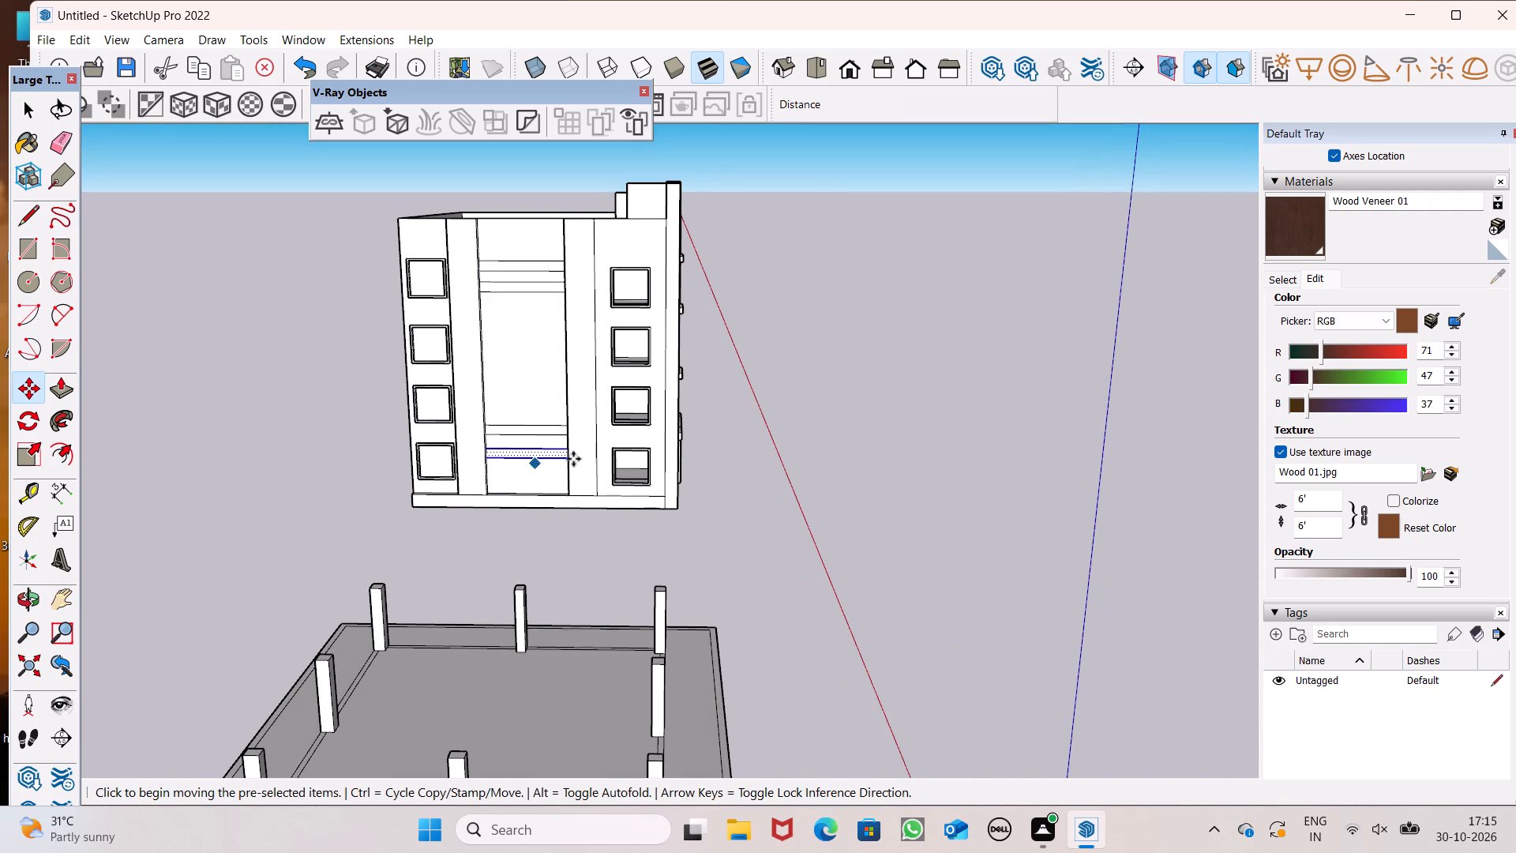
{"action": "key", "text": "space"}
{"action": "left_click", "coordinate": [805, 511]}
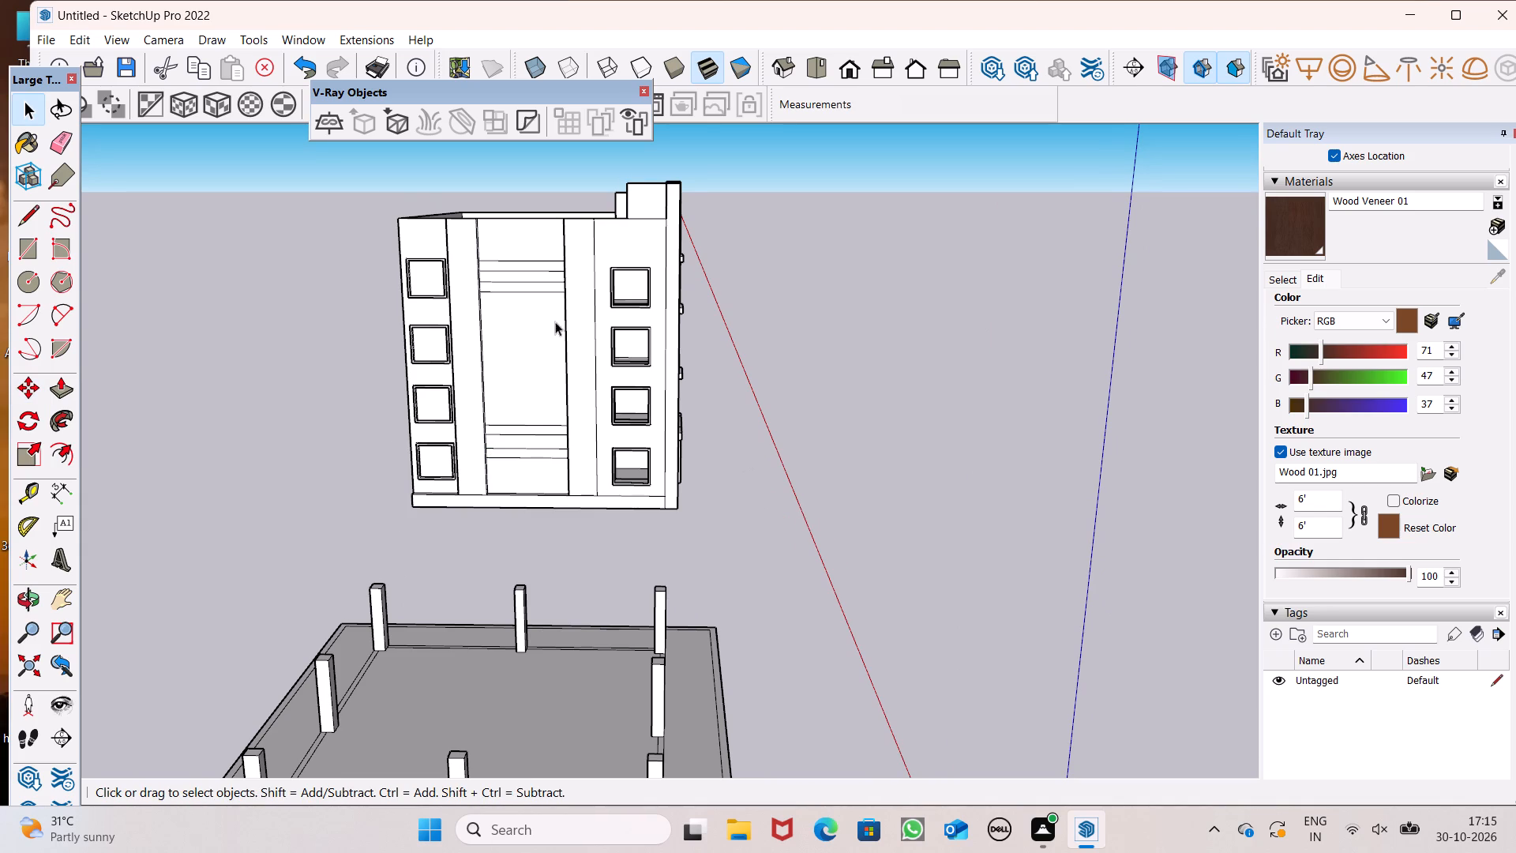
Move the second band from the top slightly further down the central panel, widening the upper pair's gap, and clear the selection.
{"action": "scroll", "coordinate": [557, 312], "scroll_direction": "up", "scroll_amount": 6}
{"action": "middle_click_drag", "start_coordinate": [492, 265], "coordinate": [508, 342]}
{"action": "scroll", "coordinate": [482, 330], "scroll_direction": "up", "scroll_amount": 3}
{"action": "scroll", "coordinate": [482, 330], "scroll_direction": "down", "scroll_amount": 1}
{"action": "scroll", "coordinate": [482, 330], "scroll_direction": "up", "scroll_amount": 2}
{"action": "double_click", "coordinate": [482, 336]}
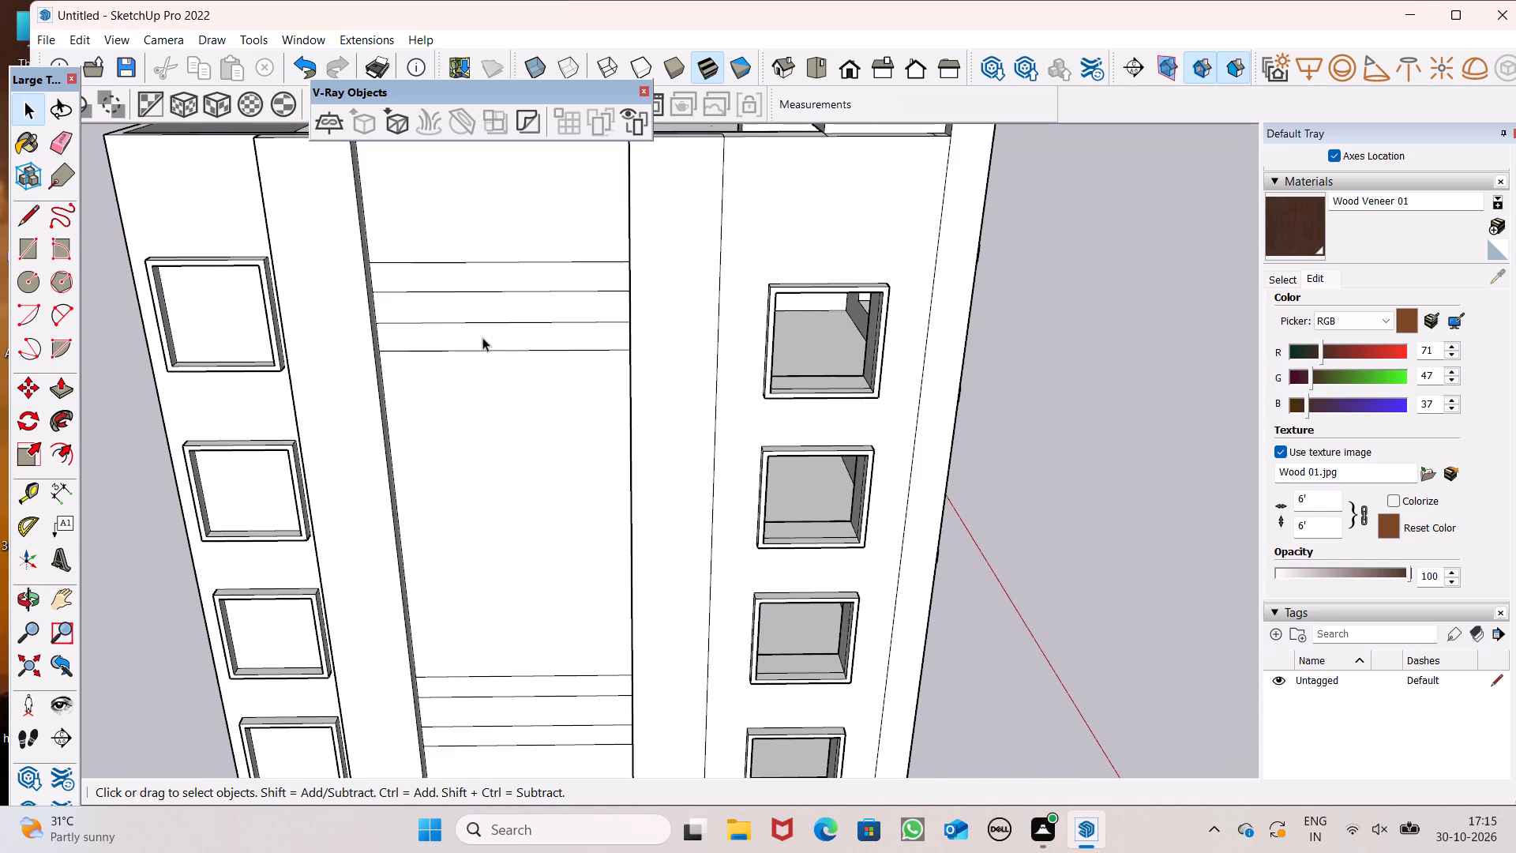
{"action": "key", "text": "m"}
{"action": "key", "text": "Return"}
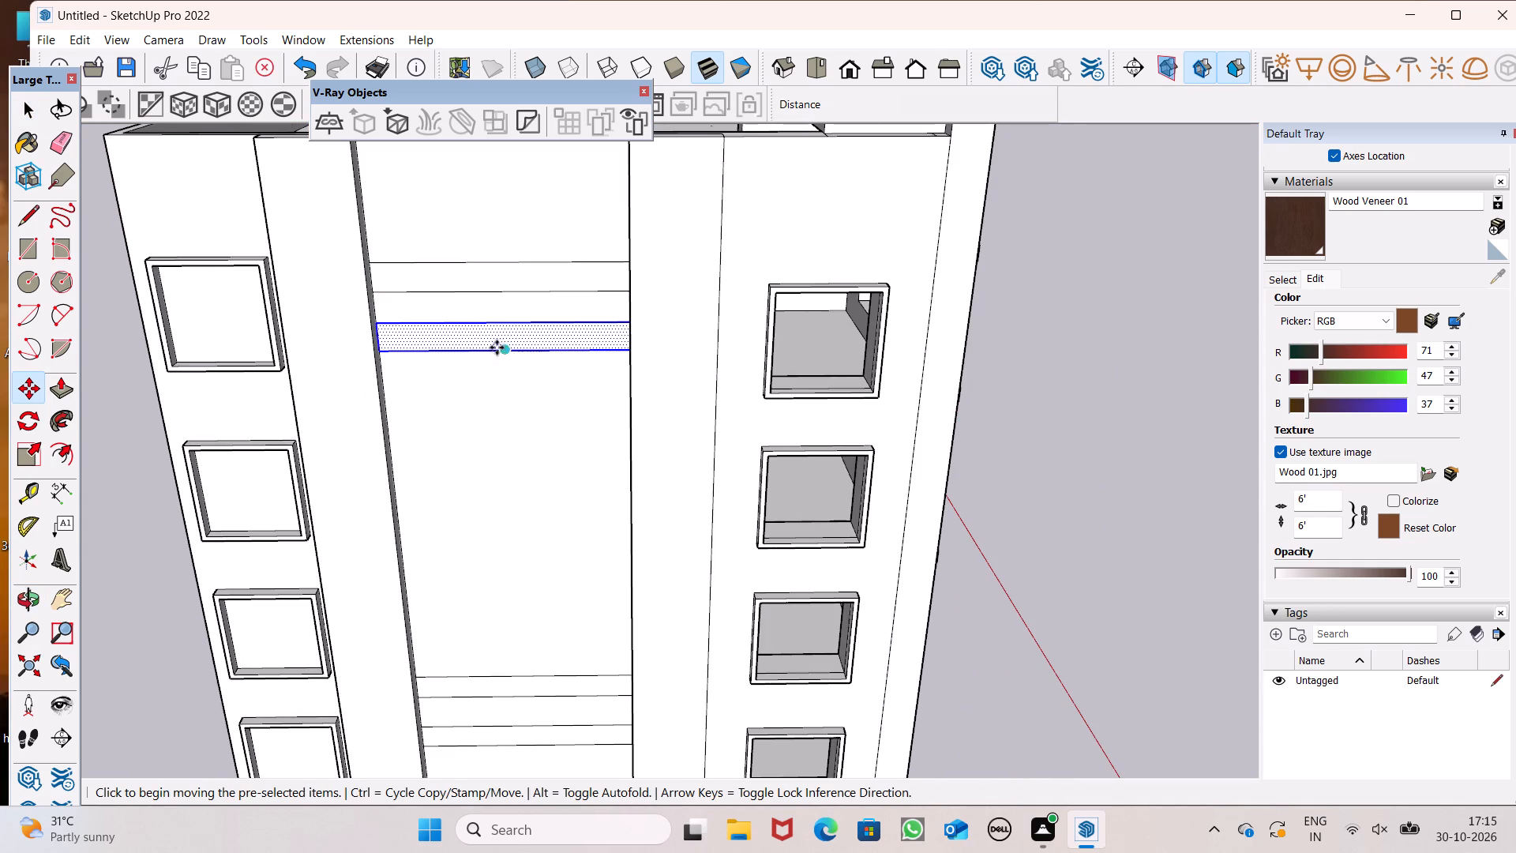
{"action": "left_click_drag", "start_coordinate": [498, 341], "coordinate": [503, 363]}
{"action": "scroll", "coordinate": [473, 304], "scroll_direction": "down", "scroll_amount": 4}
{"action": "key", "text": "space"}
{"action": "left_click", "coordinate": [912, 441]}
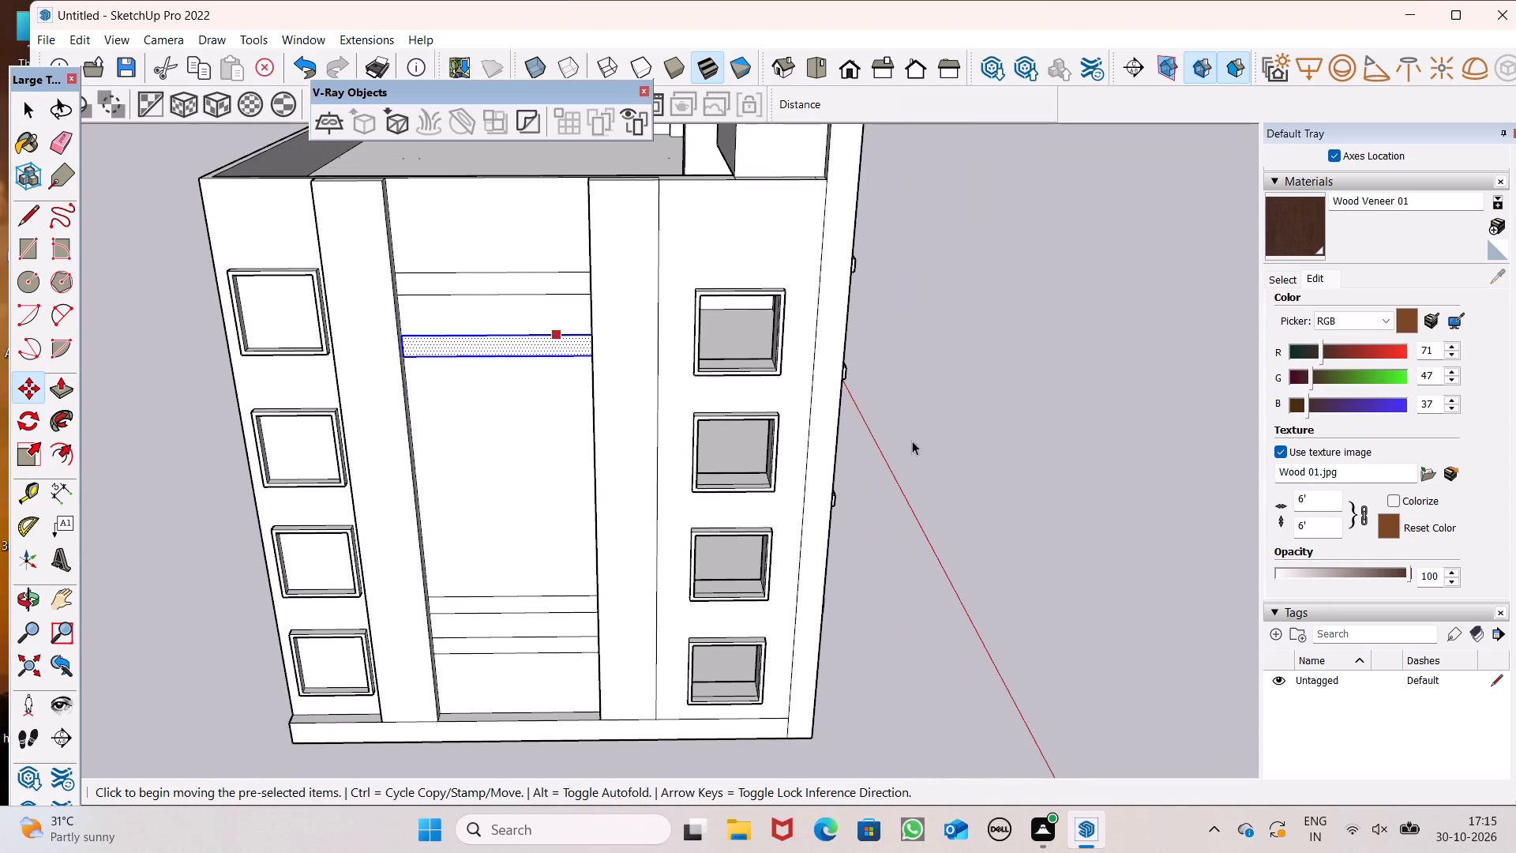
Push the pane of the top window in the side wall's left column 1' inward with Push/Pull.
{"action": "middle_click_drag", "start_coordinate": [887, 451], "coordinate": [855, 279]}
{"action": "scroll", "coordinate": [859, 341], "scroll_direction": "down", "scroll_amount": 4}
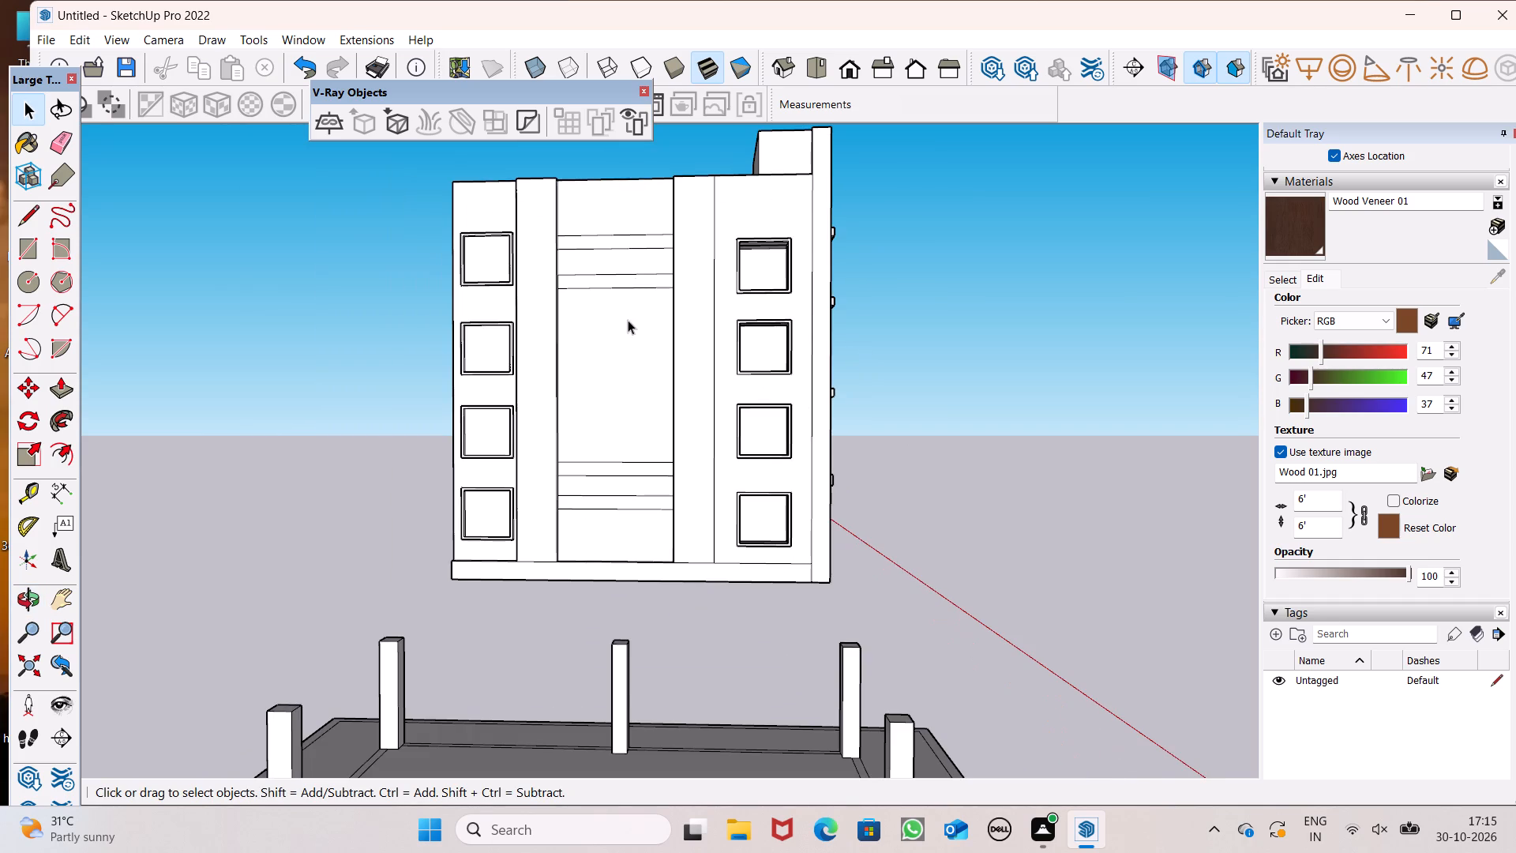
{"action": "scroll", "coordinate": [610, 302], "scroll_direction": "up", "scroll_amount": 1}
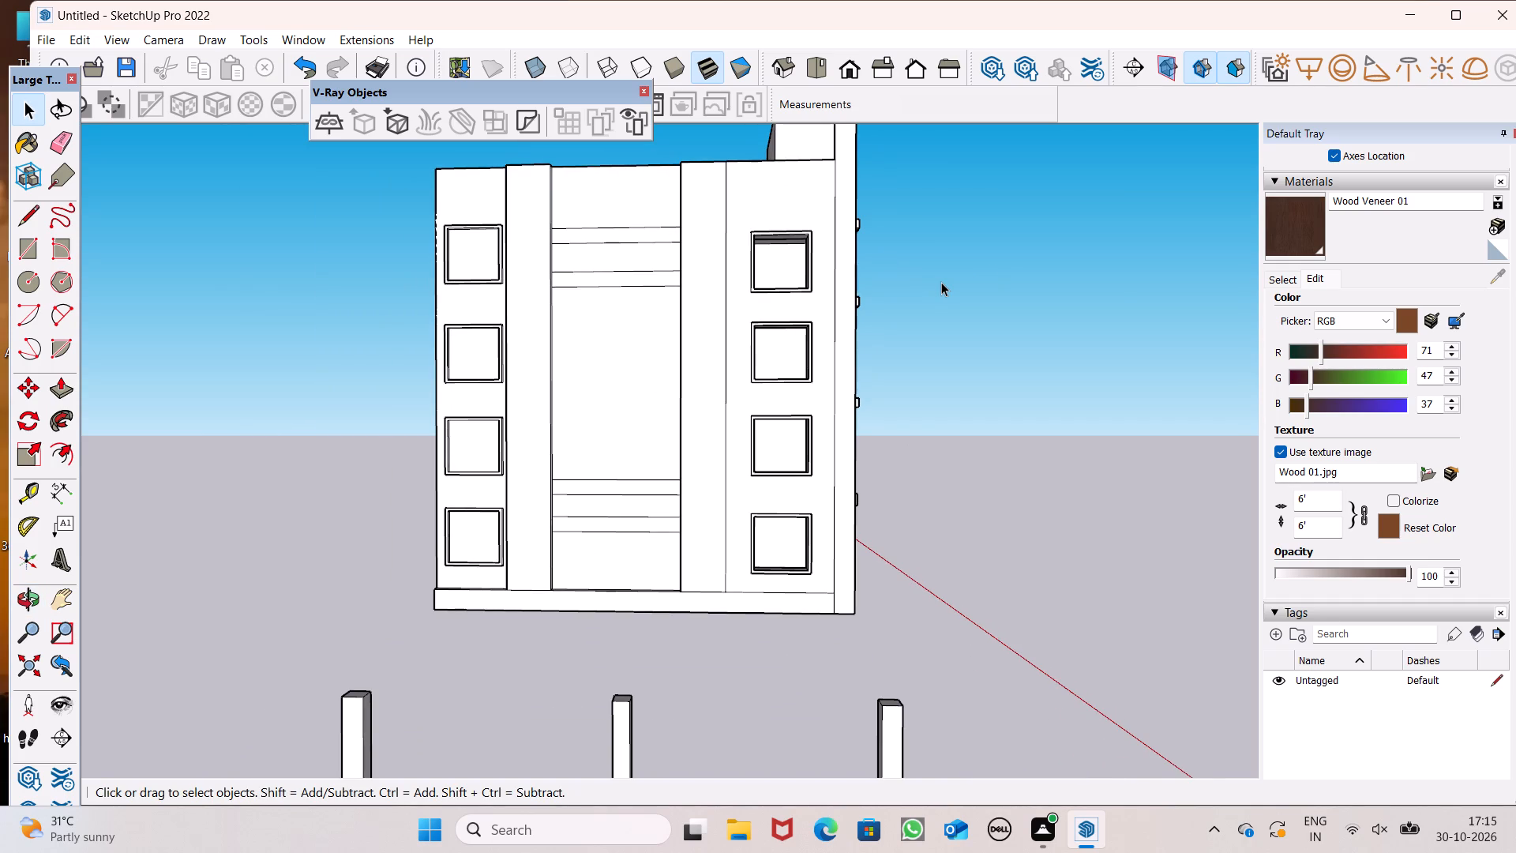
{"action": "scroll", "coordinate": [941, 282], "scroll_direction": "down", "scroll_amount": 1}
{"action": "middle_click_drag", "start_coordinate": [921, 289], "coordinate": [881, 395]}
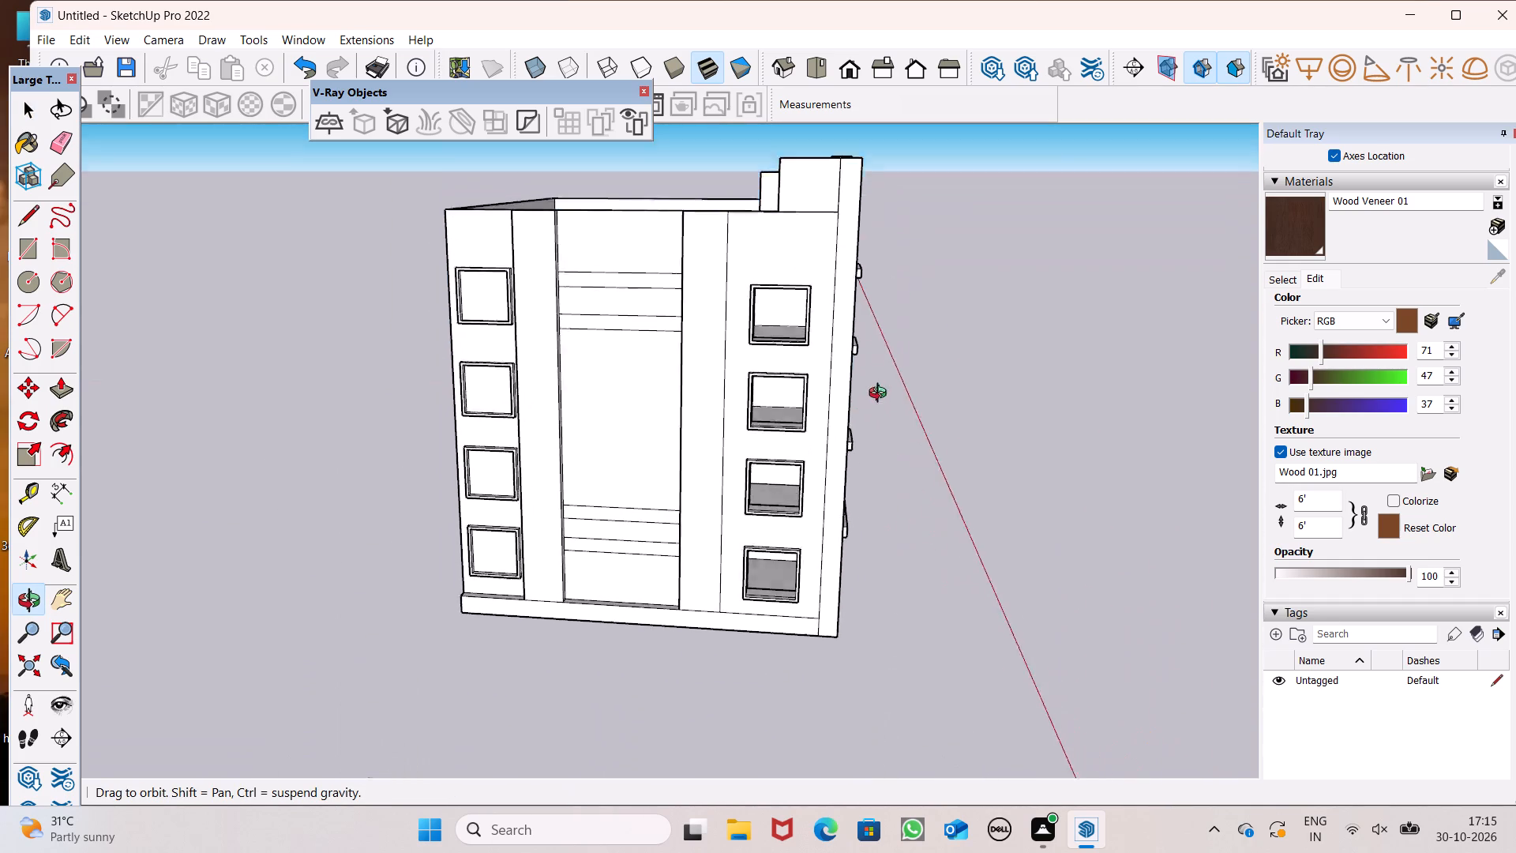
{"action": "middle_click_drag", "start_coordinate": [881, 395], "coordinate": [925, 405]}
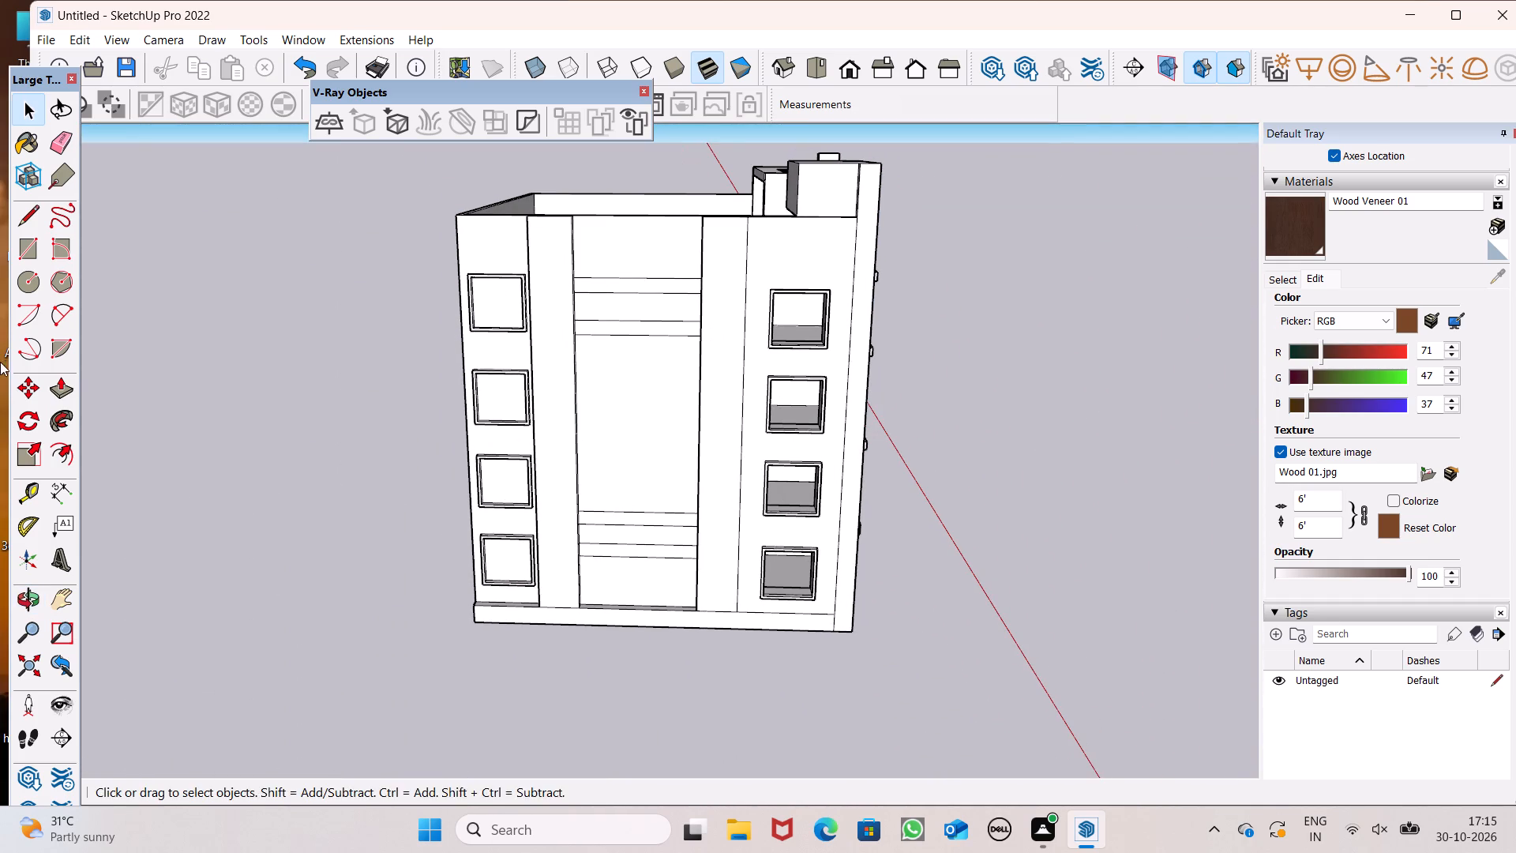
{"action": "left_click", "coordinate": [58, 374]}
{"action": "scroll", "coordinate": [381, 242], "scroll_direction": "up", "scroll_amount": 7}
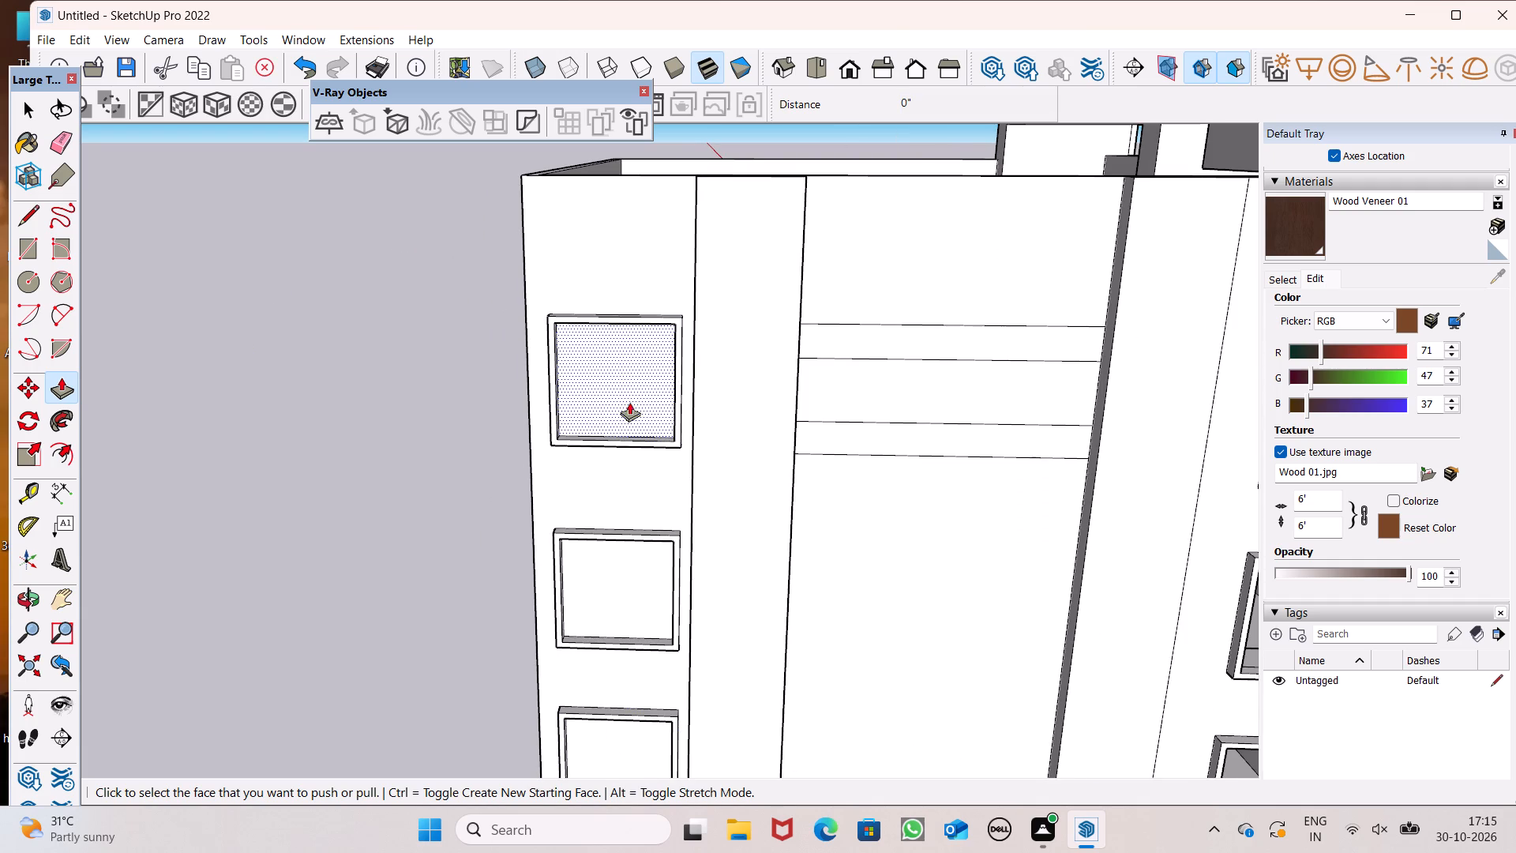
{"action": "left_click_drag", "start_coordinate": [584, 419], "coordinate": [618, 397]}
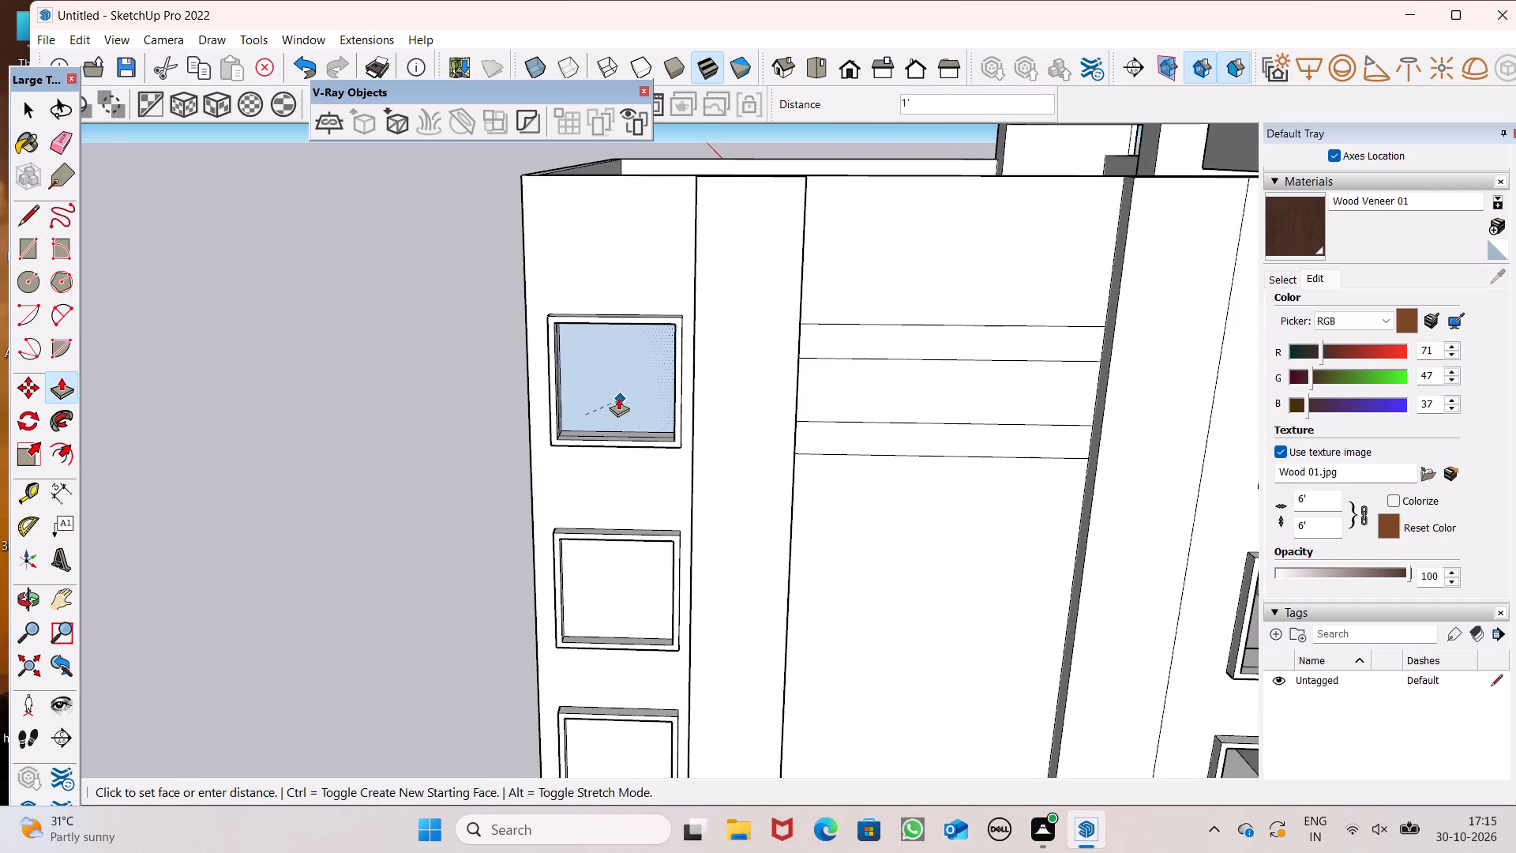
{"action": "left_click_drag", "start_coordinate": [618, 397], "coordinate": [636, 385]}
{"action": "scroll", "coordinate": [580, 326], "scroll_direction": "down", "scroll_amount": 4}
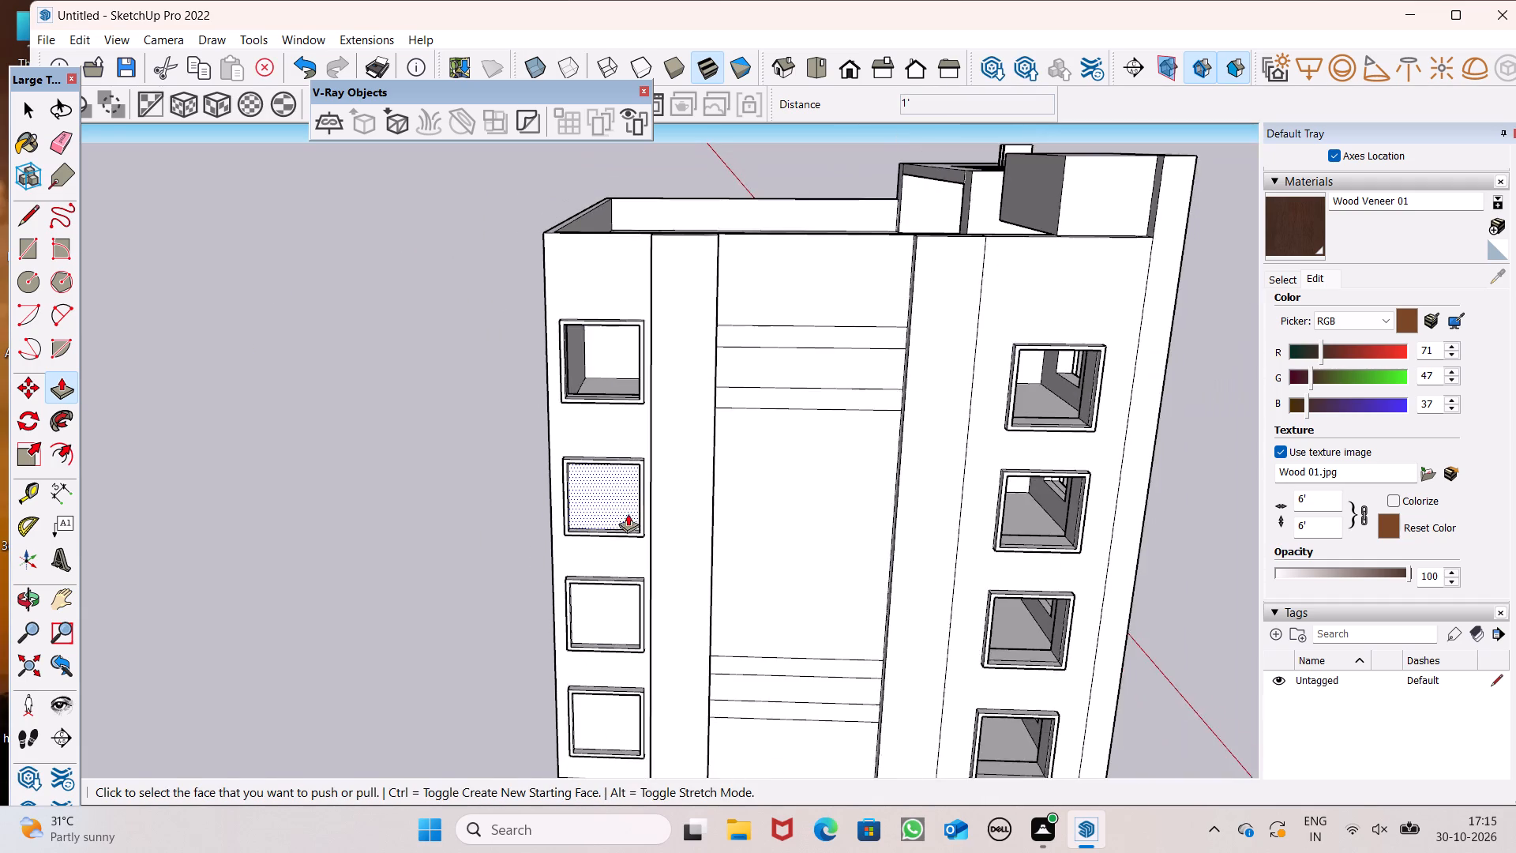
Push the pane of the second window from the top in the left column 1' inward.
{"action": "middle_click_drag", "start_coordinate": [629, 508], "coordinate": [617, 371]}
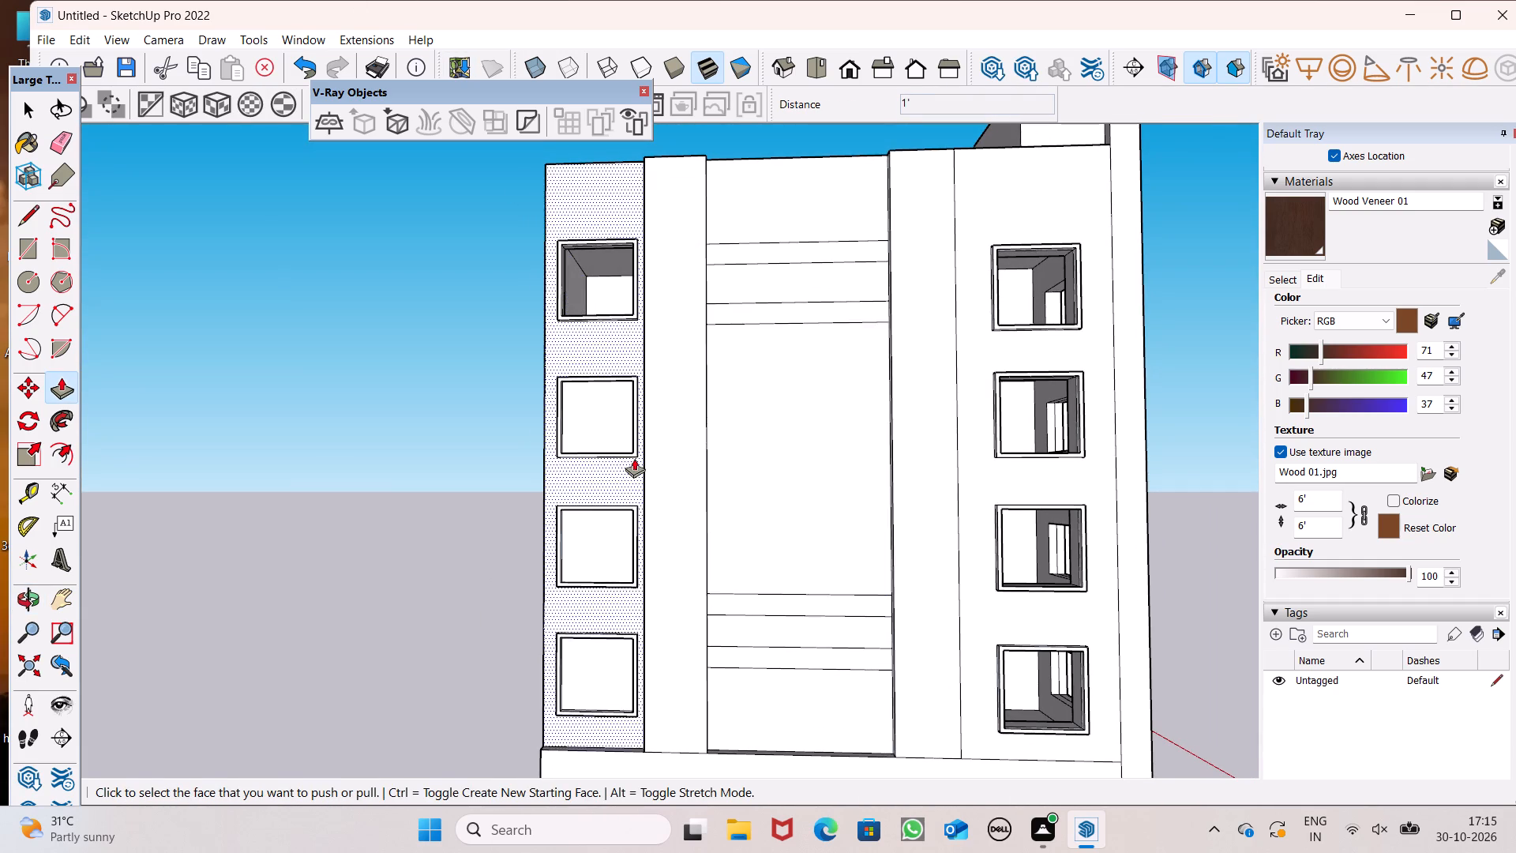
{"action": "scroll", "coordinate": [633, 458], "scroll_direction": "down", "scroll_amount": 4}
{"action": "middle_click_drag", "start_coordinate": [644, 551], "coordinate": [681, 643]}
{"action": "scroll", "coordinate": [647, 536], "scroll_direction": "up", "scroll_amount": 7}
{"action": "scroll", "coordinate": [584, 516], "scroll_direction": "down", "scroll_amount": 4}
{"action": "scroll", "coordinate": [572, 430], "scroll_direction": "up", "scroll_amount": 4}
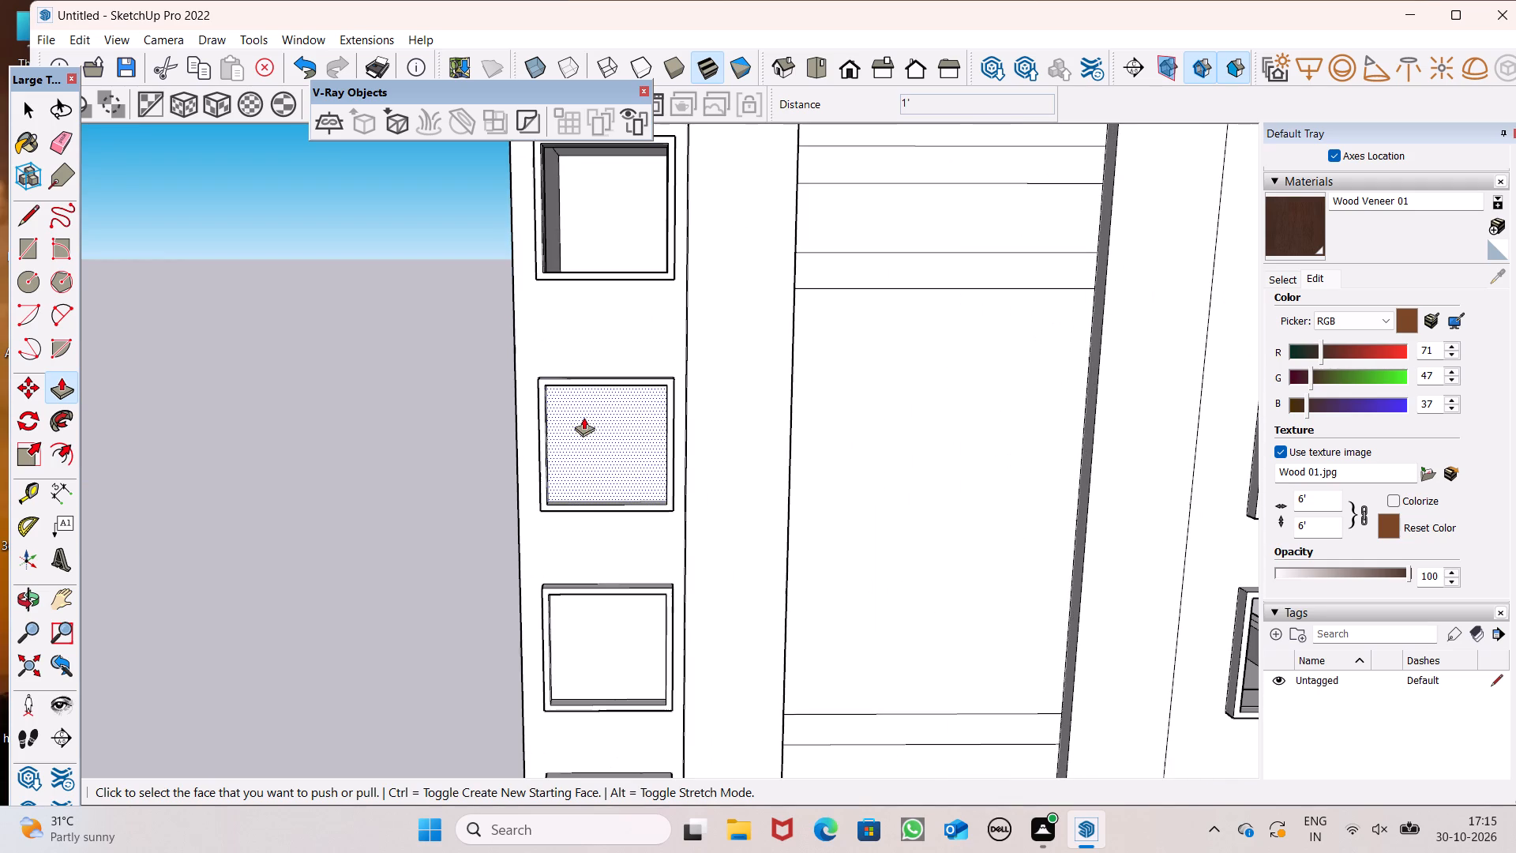
{"action": "scroll", "coordinate": [584, 417], "scroll_direction": "up", "scroll_amount": 2}
{"action": "left_click_drag", "start_coordinate": [572, 501], "coordinate": [587, 485]}
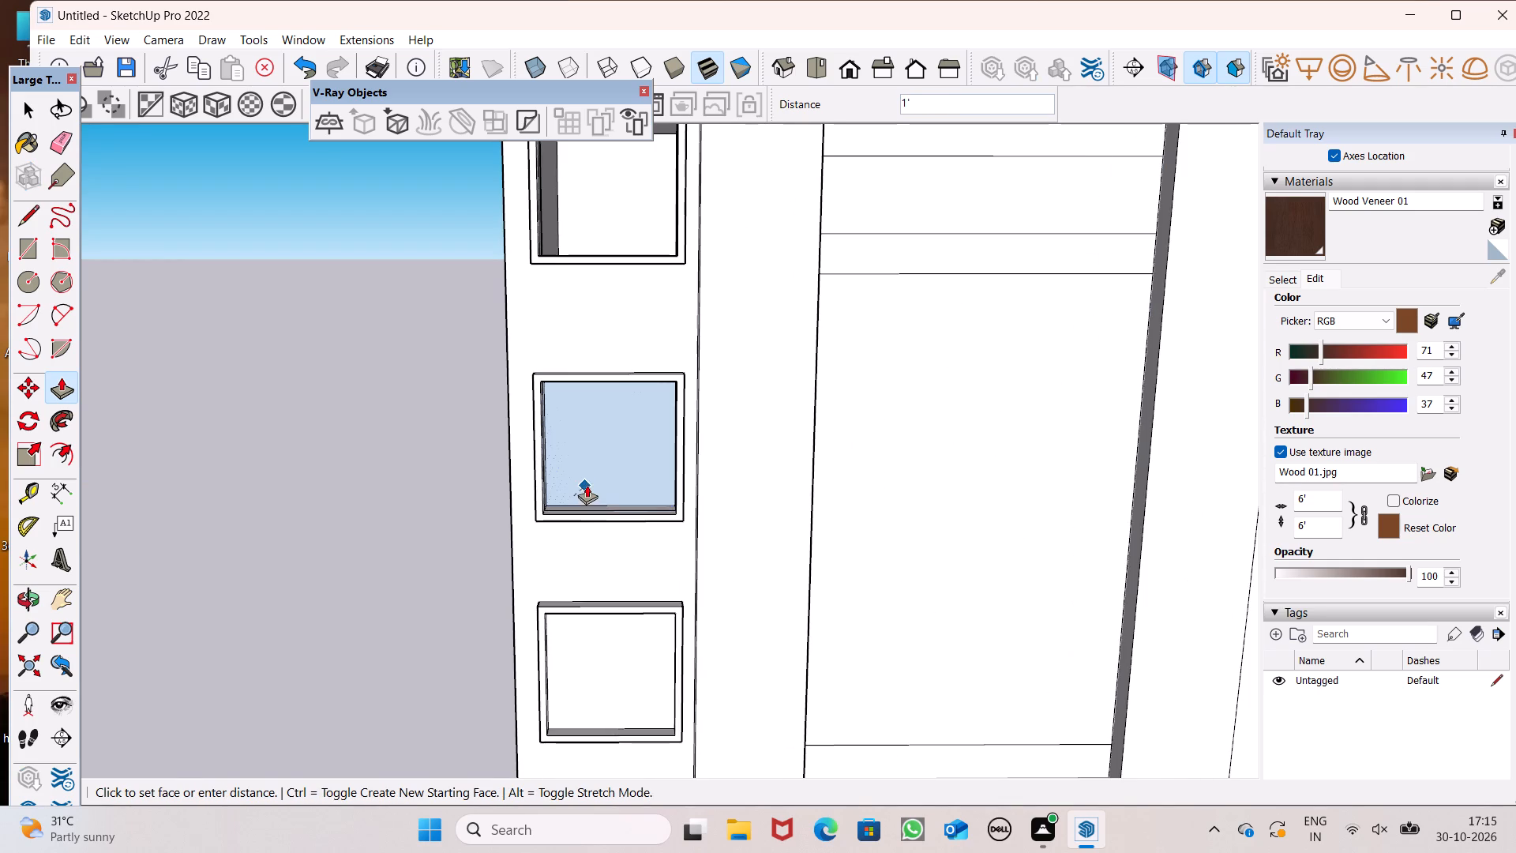
{"action": "left_click_drag", "start_coordinate": [587, 485], "coordinate": [600, 464]}
Push the pane of the third window from the top in the left column 1' inward.
{"action": "scroll", "coordinate": [589, 459], "scroll_direction": "up", "scroll_amount": 1}
{"action": "scroll", "coordinate": [587, 460], "scroll_direction": "down", "scroll_amount": 3}
{"action": "scroll", "coordinate": [576, 618], "scroll_direction": "up", "scroll_amount": 2}
{"action": "scroll", "coordinate": [576, 618], "scroll_direction": "down", "scroll_amount": 1}
{"action": "scroll", "coordinate": [576, 618], "scroll_direction": "up", "scroll_amount": 1}
{"action": "scroll", "coordinate": [578, 618], "scroll_direction": "down", "scroll_amount": 1}
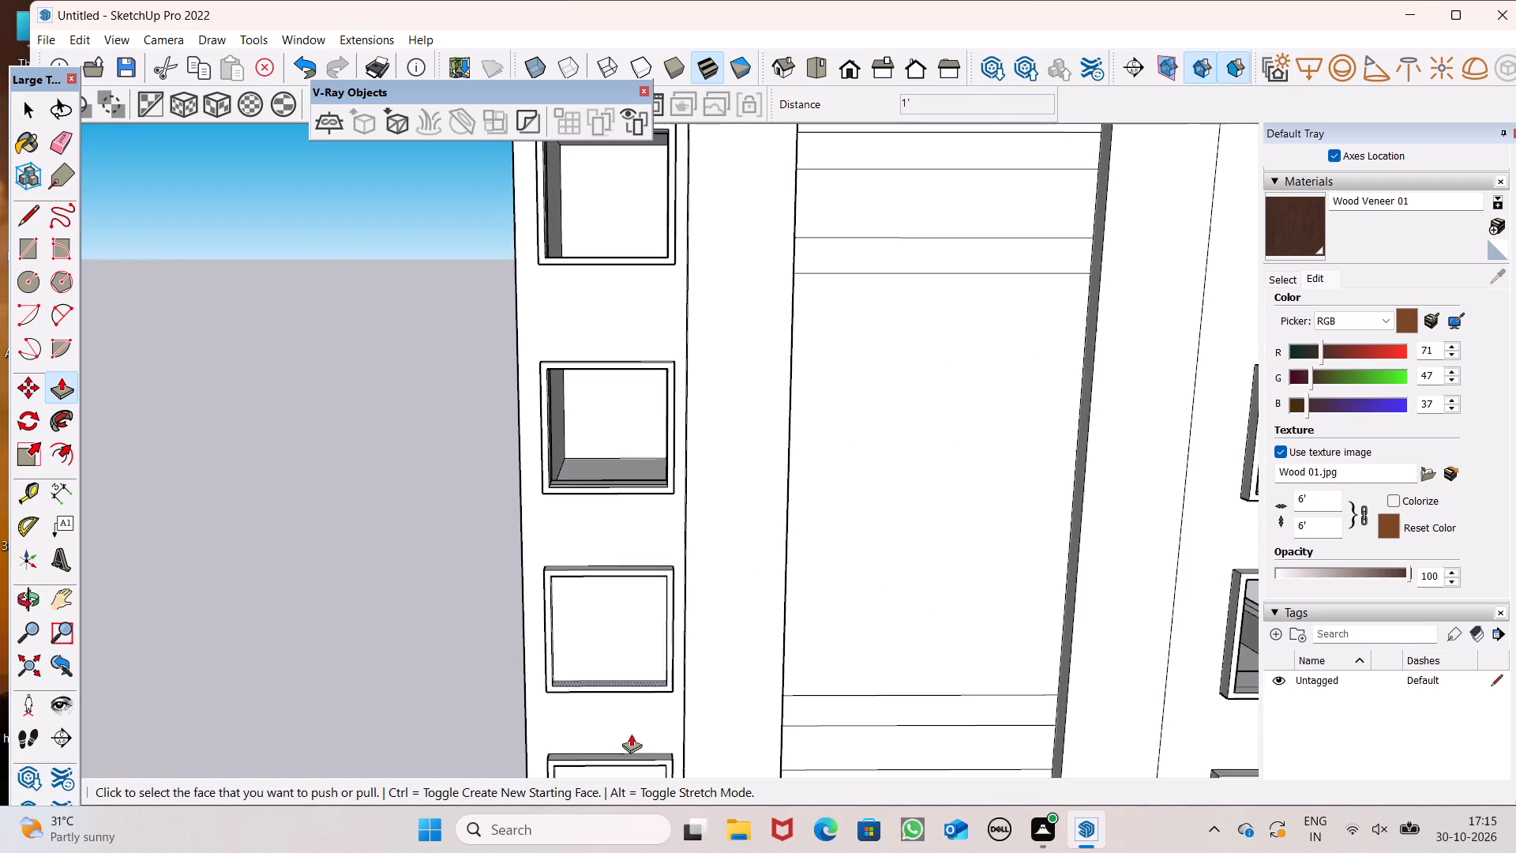
{"action": "scroll", "coordinate": [609, 584], "scroll_direction": "down", "scroll_amount": 4}
{"action": "middle_click_drag", "start_coordinate": [655, 723], "coordinate": [645, 593]}
{"action": "scroll", "coordinate": [652, 607], "scroll_direction": "up", "scroll_amount": 1}
{"action": "scroll", "coordinate": [587, 517], "scroll_direction": "down", "scroll_amount": 1}
{"action": "scroll", "coordinate": [586, 516], "scroll_direction": "up", "scroll_amount": 6}
{"action": "left_click_drag", "start_coordinate": [550, 567], "coordinate": [588, 525]}
{"action": "scroll", "coordinate": [587, 482], "scroll_direction": "down", "scroll_amount": 4}
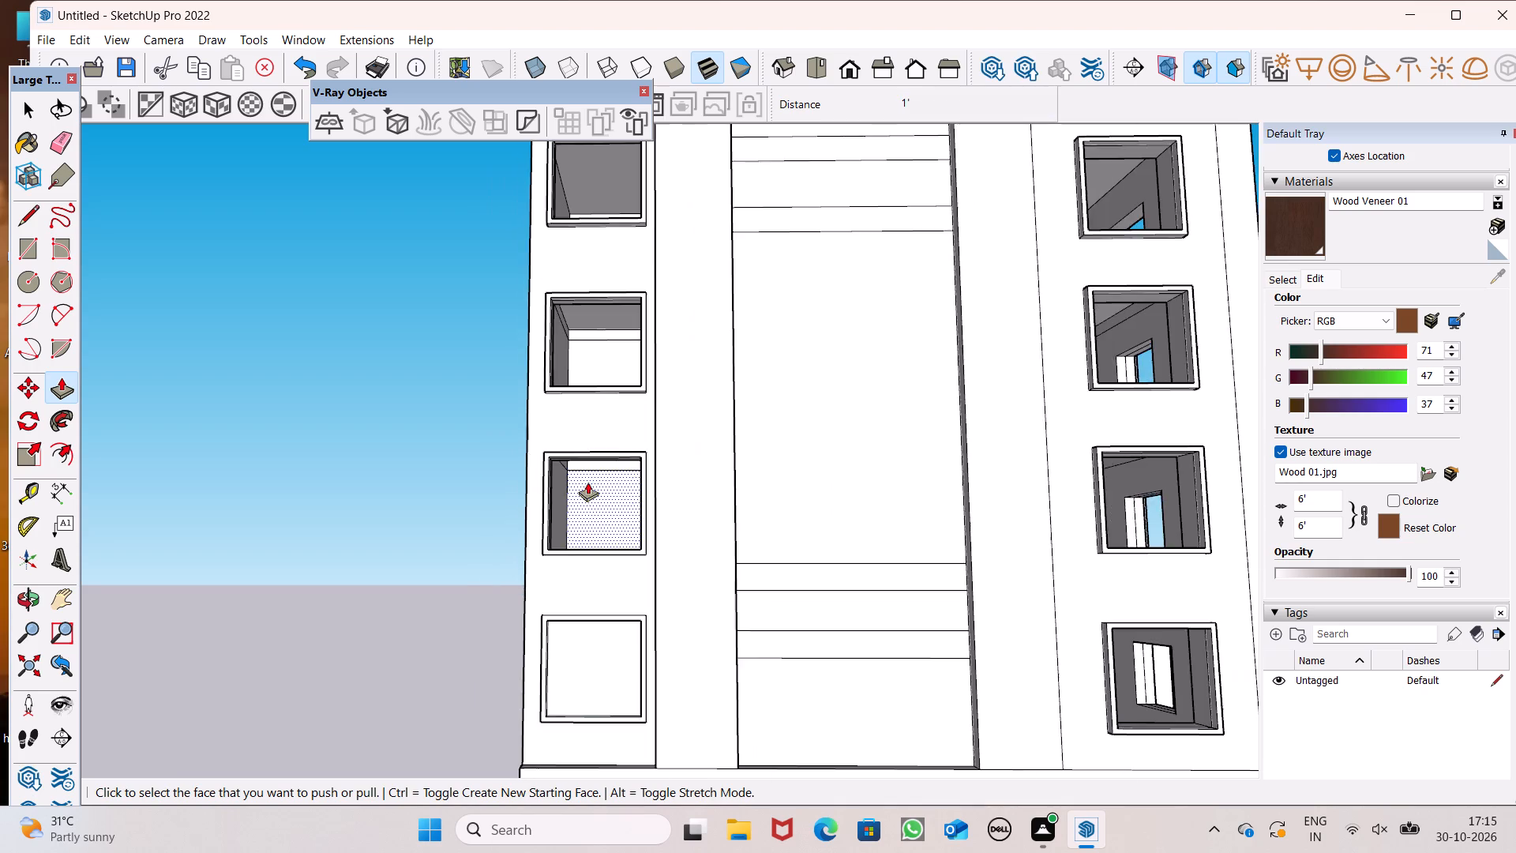
Push the pane of the bottom window in the side wall's left column 1' inward with Push/Pull.
{"action": "scroll", "coordinate": [587, 482], "scroll_direction": "down", "scroll_amount": 1}
{"action": "middle_click_drag", "start_coordinate": [607, 584], "coordinate": [625, 675]}
{"action": "scroll", "coordinate": [632, 462], "scroll_direction": "down", "scroll_amount": 6}
{"action": "scroll", "coordinate": [630, 605], "scroll_direction": "up", "scroll_amount": 6}
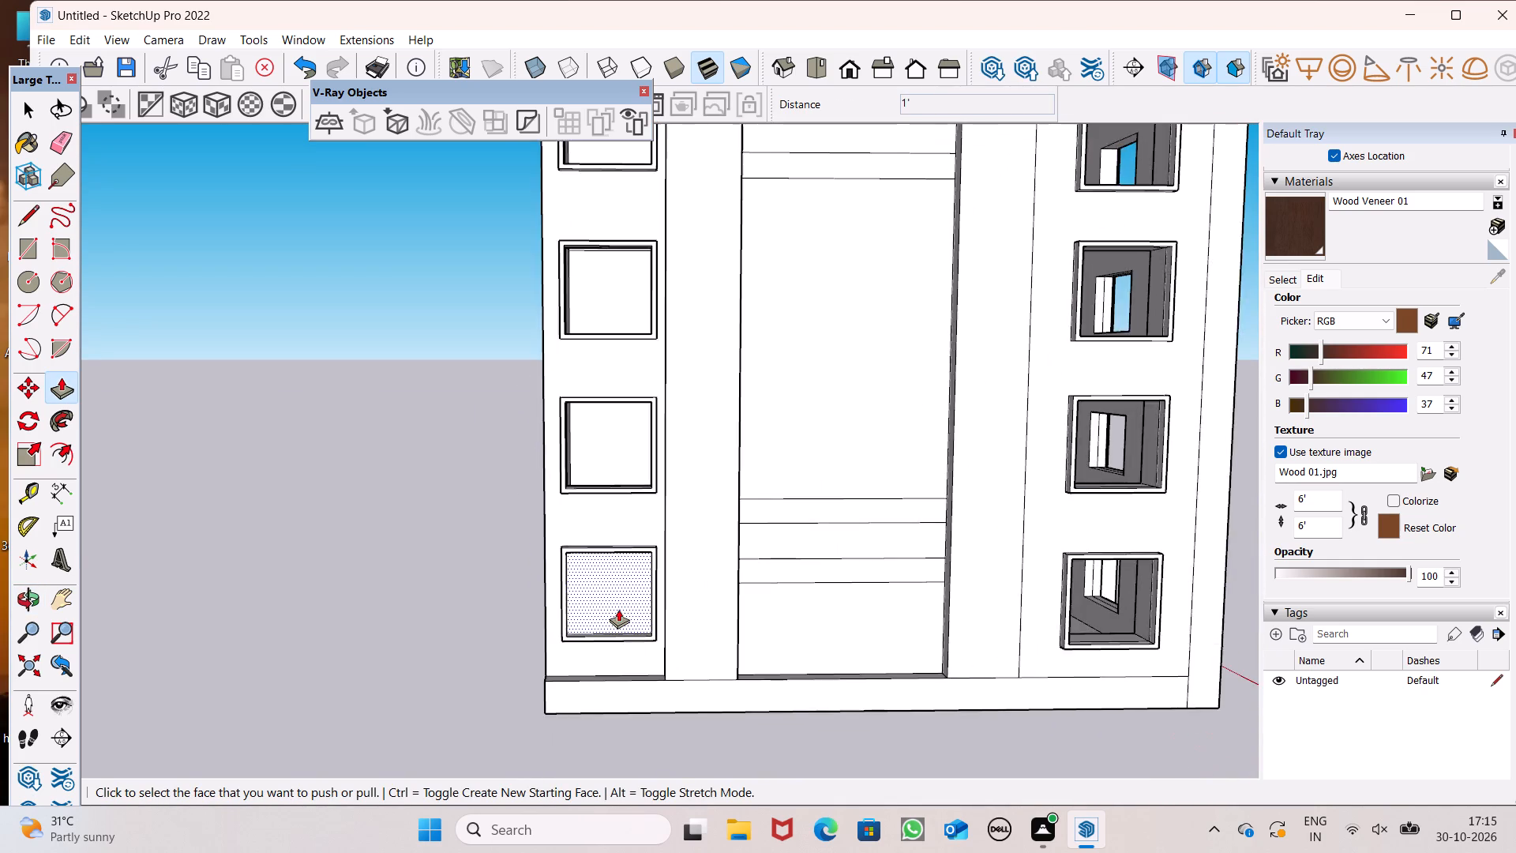
{"action": "scroll", "coordinate": [618, 609], "scroll_direction": "up", "scroll_amount": 8}
{"action": "middle_click_drag", "start_coordinate": [550, 724], "coordinate": [543, 746]}
{"action": "scroll", "coordinate": [553, 674], "scroll_direction": "up", "scroll_amount": 4}
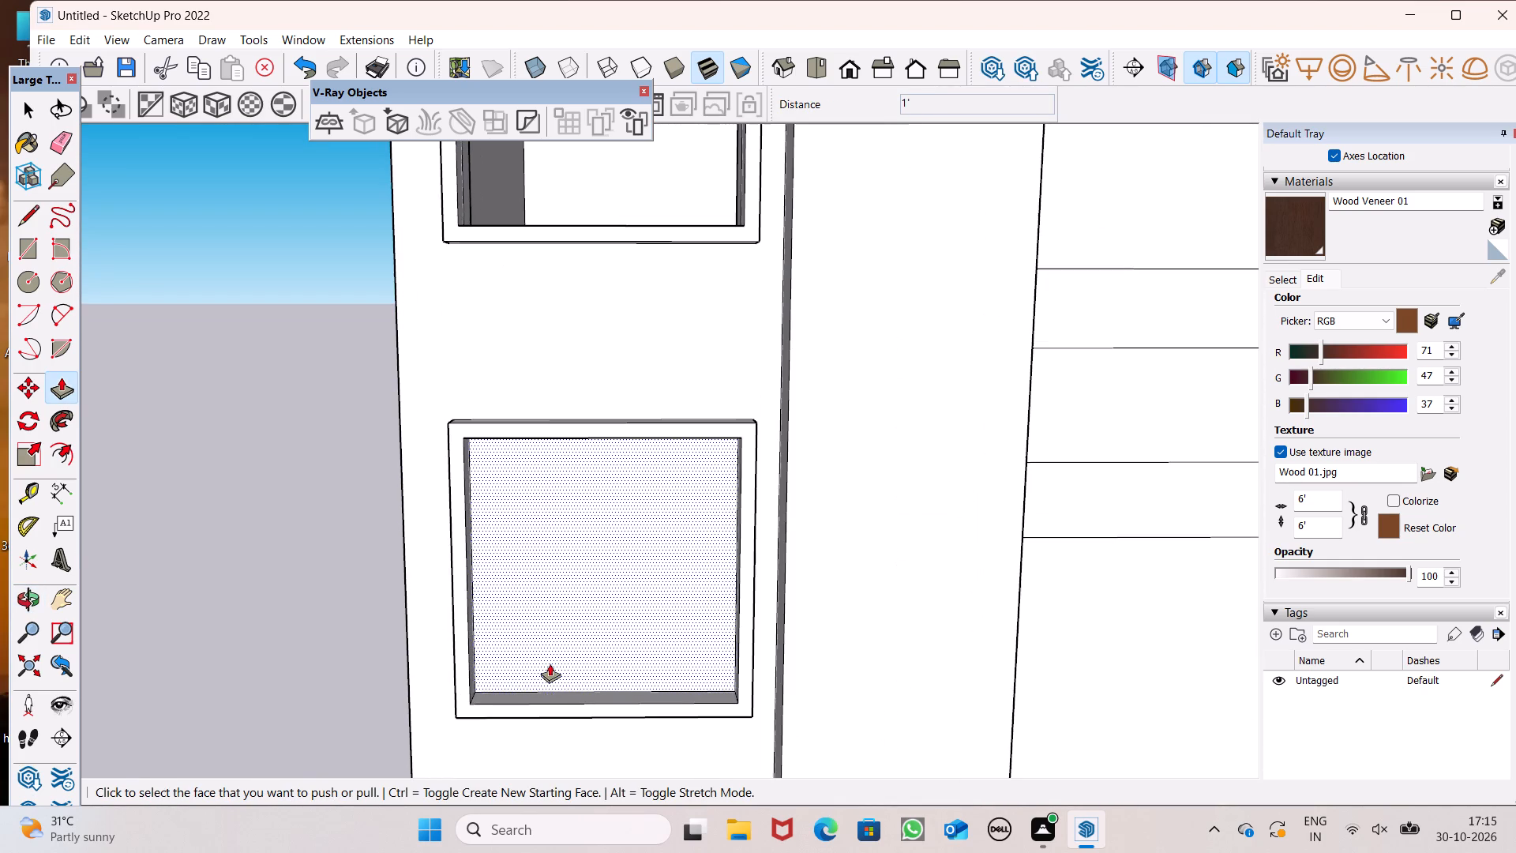
{"action": "left_click_drag", "start_coordinate": [514, 682], "coordinate": [595, 652]}
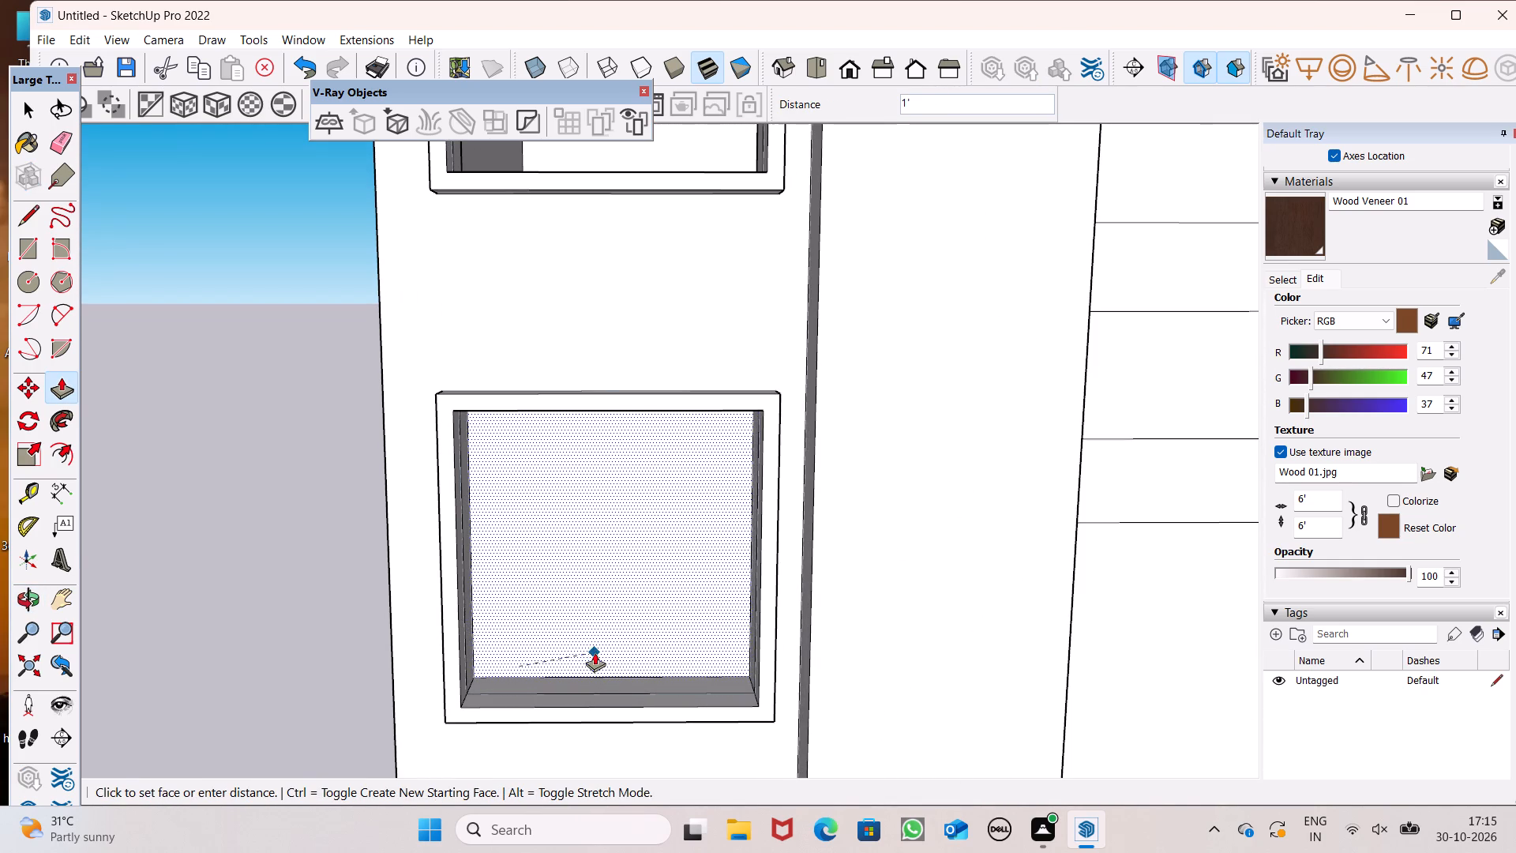
{"action": "left_click_drag", "start_coordinate": [595, 652], "coordinate": [681, 554]}
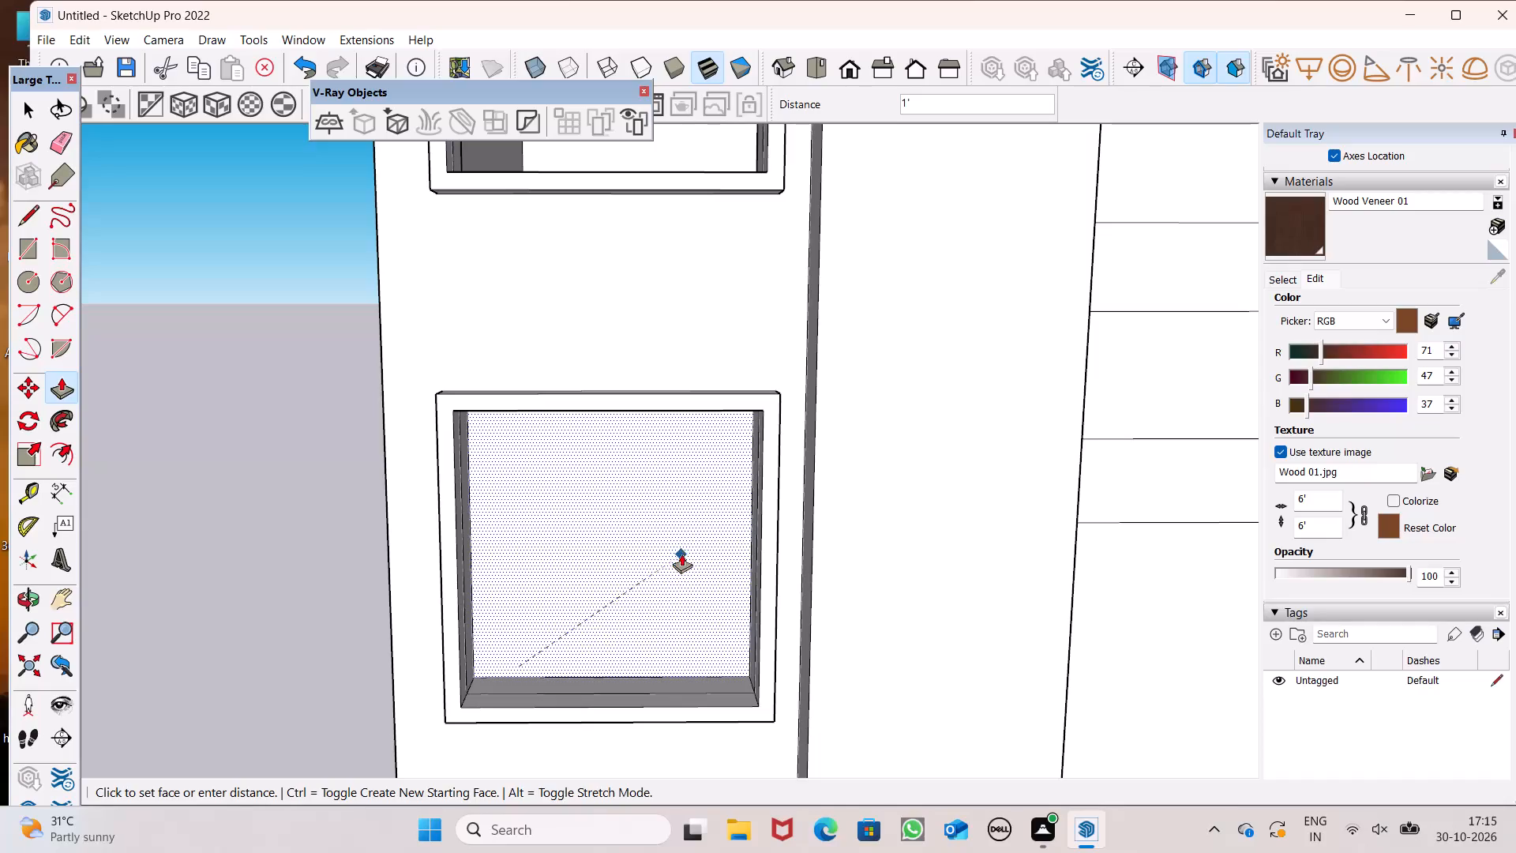
{"action": "left_click_drag", "start_coordinate": [681, 554], "coordinate": [719, 487]}
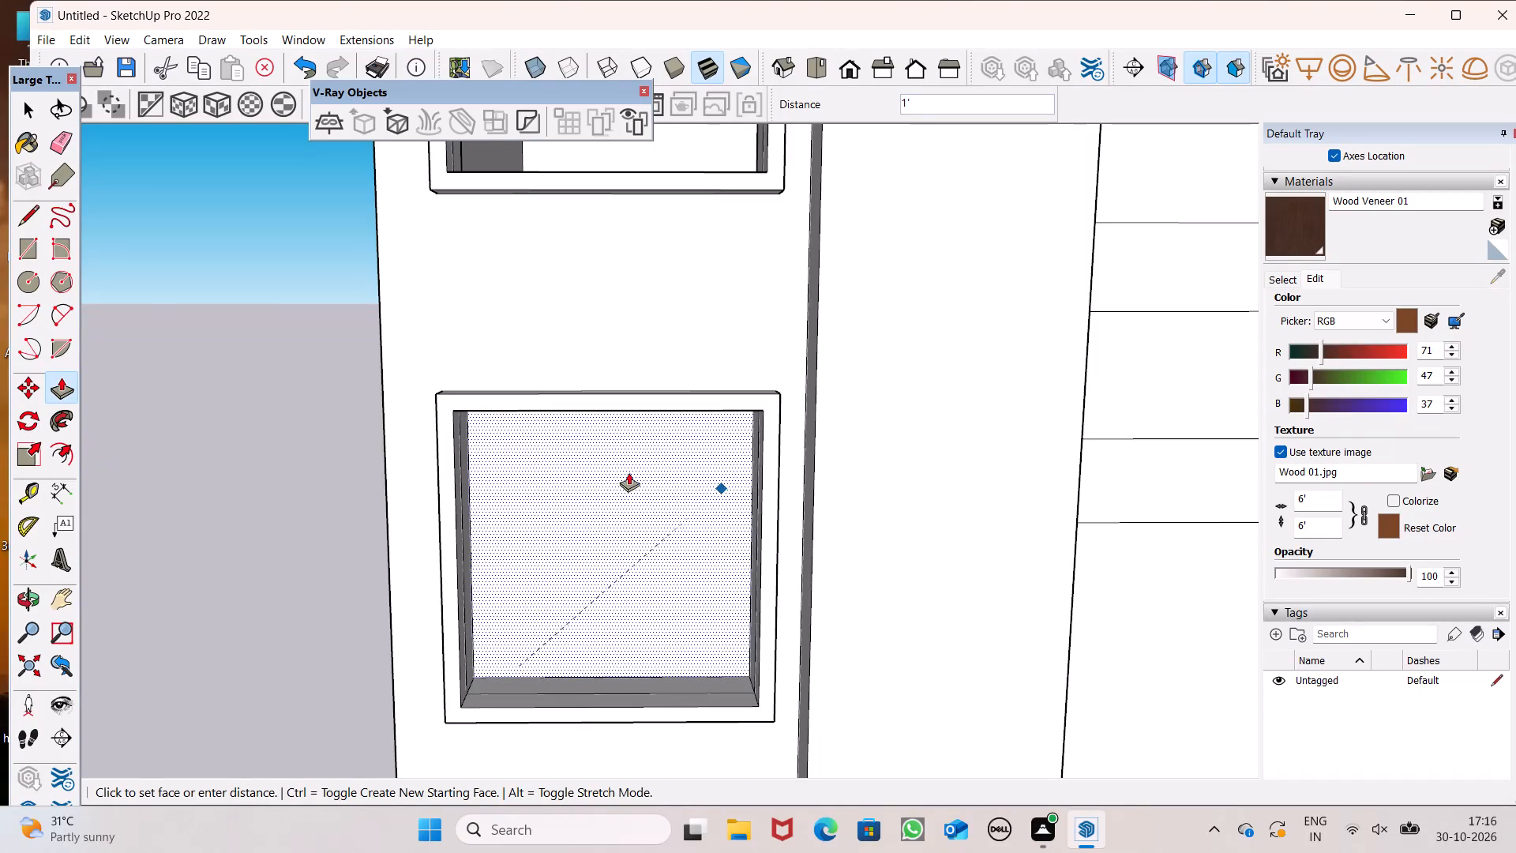
{"action": "scroll", "coordinate": [629, 472], "scroll_direction": "down", "scroll_amount": 4}
{"action": "middle_click_drag", "start_coordinate": [635, 585], "coordinate": [505, 626]}
{"action": "key", "text": "space"}
Paint the upper pair of bands on the side wall's central panel with the reddish-brown Wood Veneer 01 material from the Wood collection.
{"action": "scroll", "coordinate": [566, 615], "scroll_direction": "down", "scroll_amount": 5}
{"action": "middle_click_drag", "start_coordinate": [569, 655], "coordinate": [640, 647]}
{"action": "scroll", "coordinate": [640, 636], "scroll_direction": "down", "scroll_amount": 3}
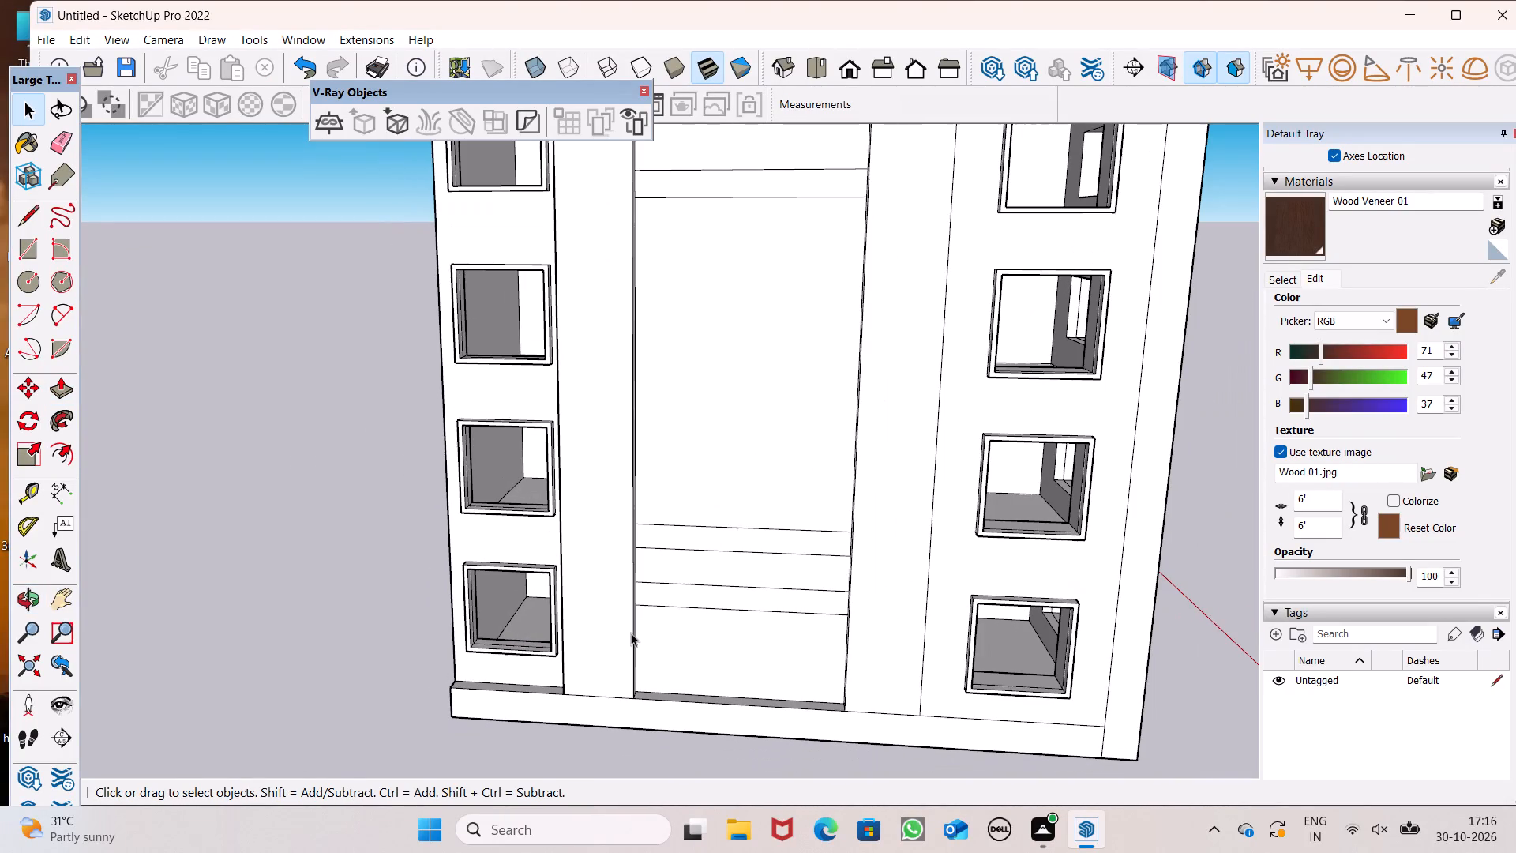
{"action": "scroll", "coordinate": [586, 539], "scroll_direction": "down", "scroll_amount": 2}
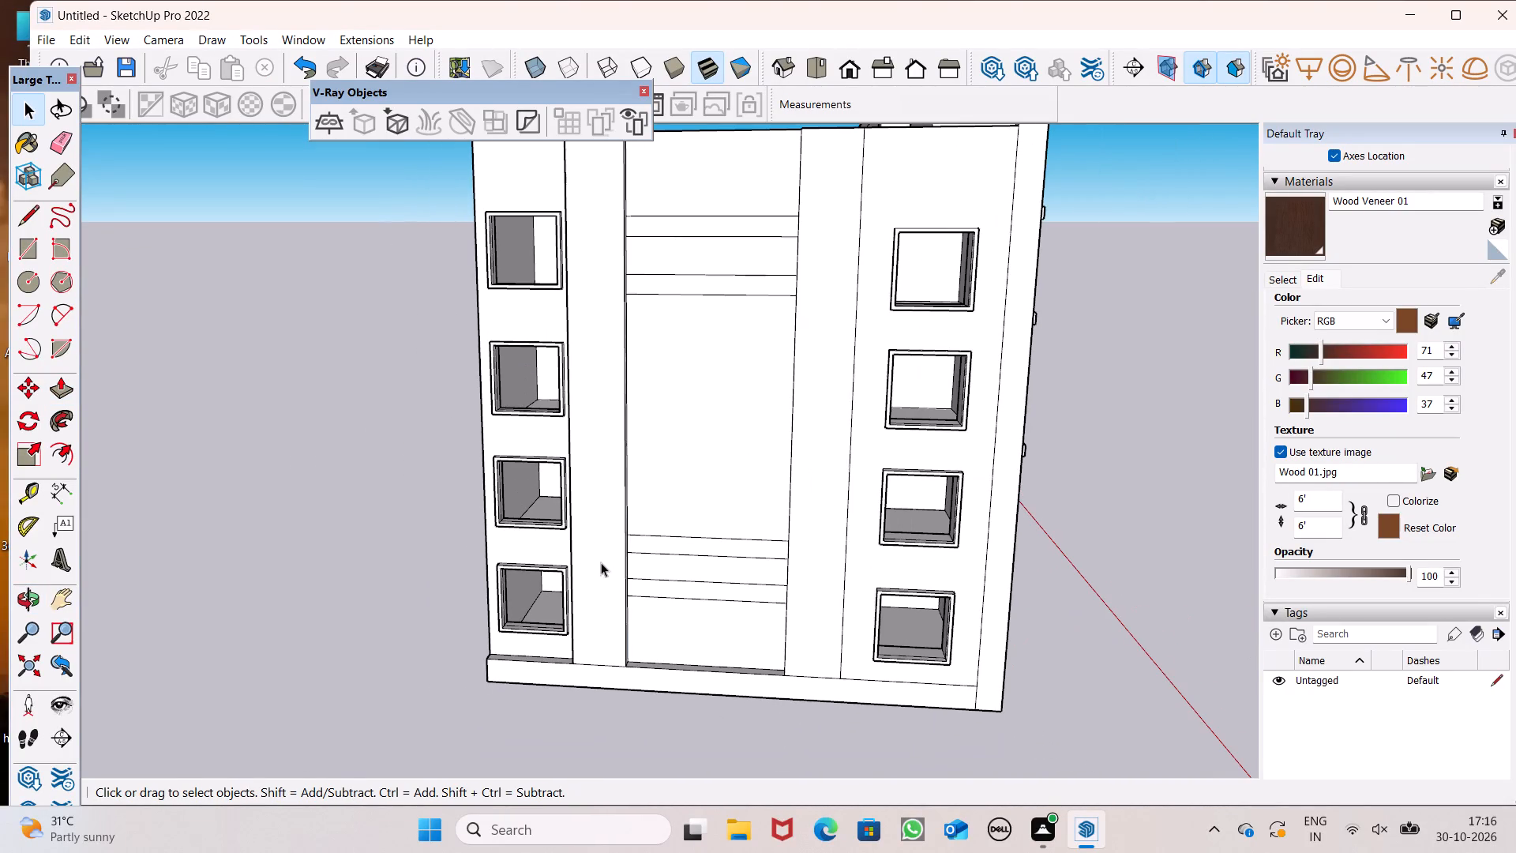
{"action": "scroll", "coordinate": [652, 560], "scroll_direction": "down", "scroll_amount": 3}
{"action": "middle_click_drag", "start_coordinate": [659, 554], "coordinate": [630, 710]}
{"action": "scroll", "coordinate": [662, 689], "scroll_direction": "up", "scroll_amount": 1}
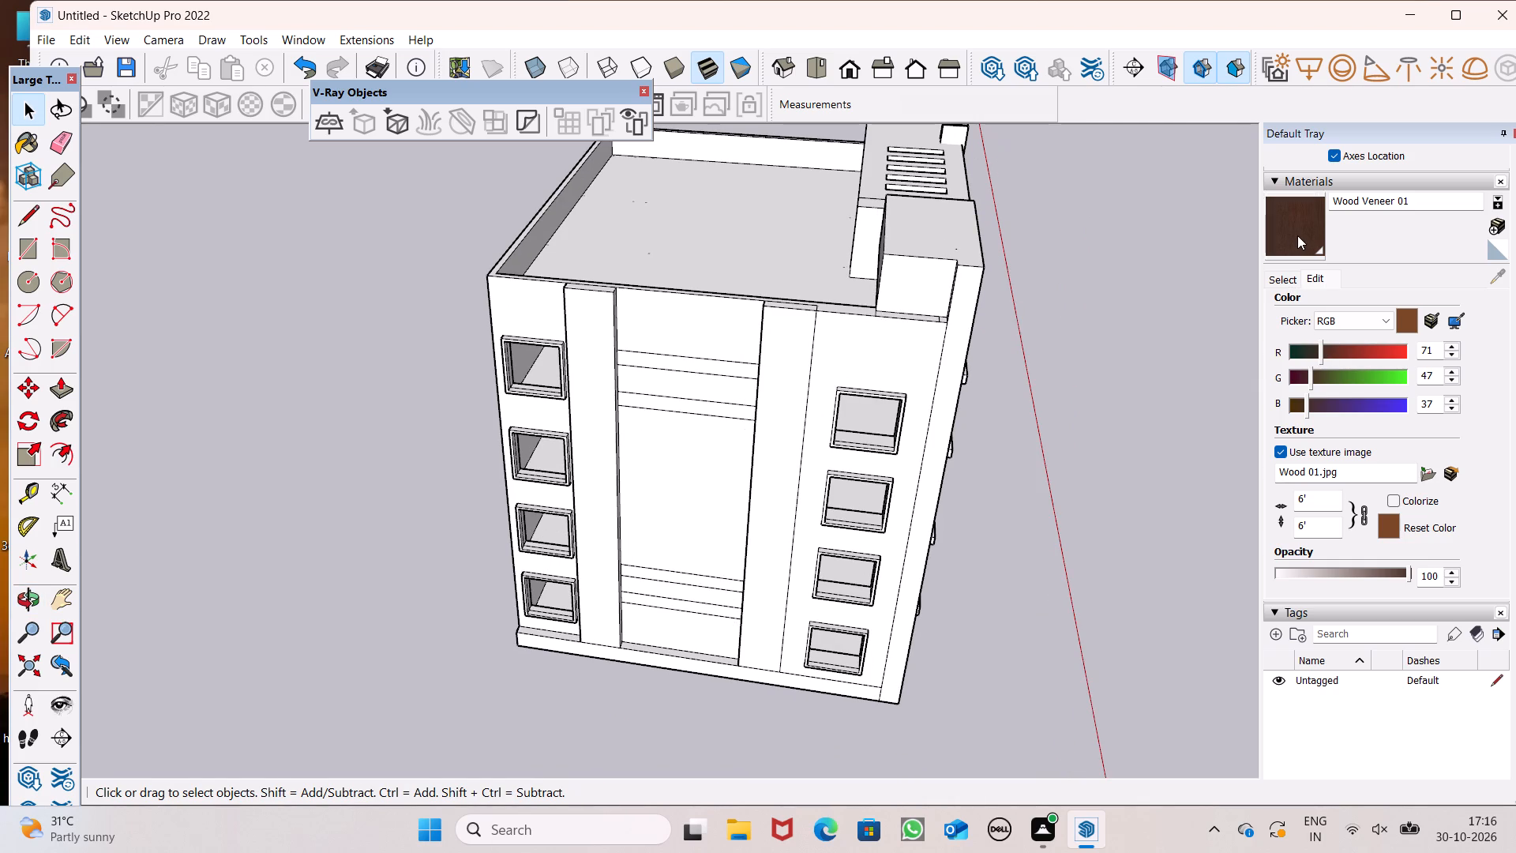
{"action": "left_click", "coordinate": [1297, 235]}
{"action": "scroll", "coordinate": [821, 362], "scroll_direction": "up", "scroll_amount": 4}
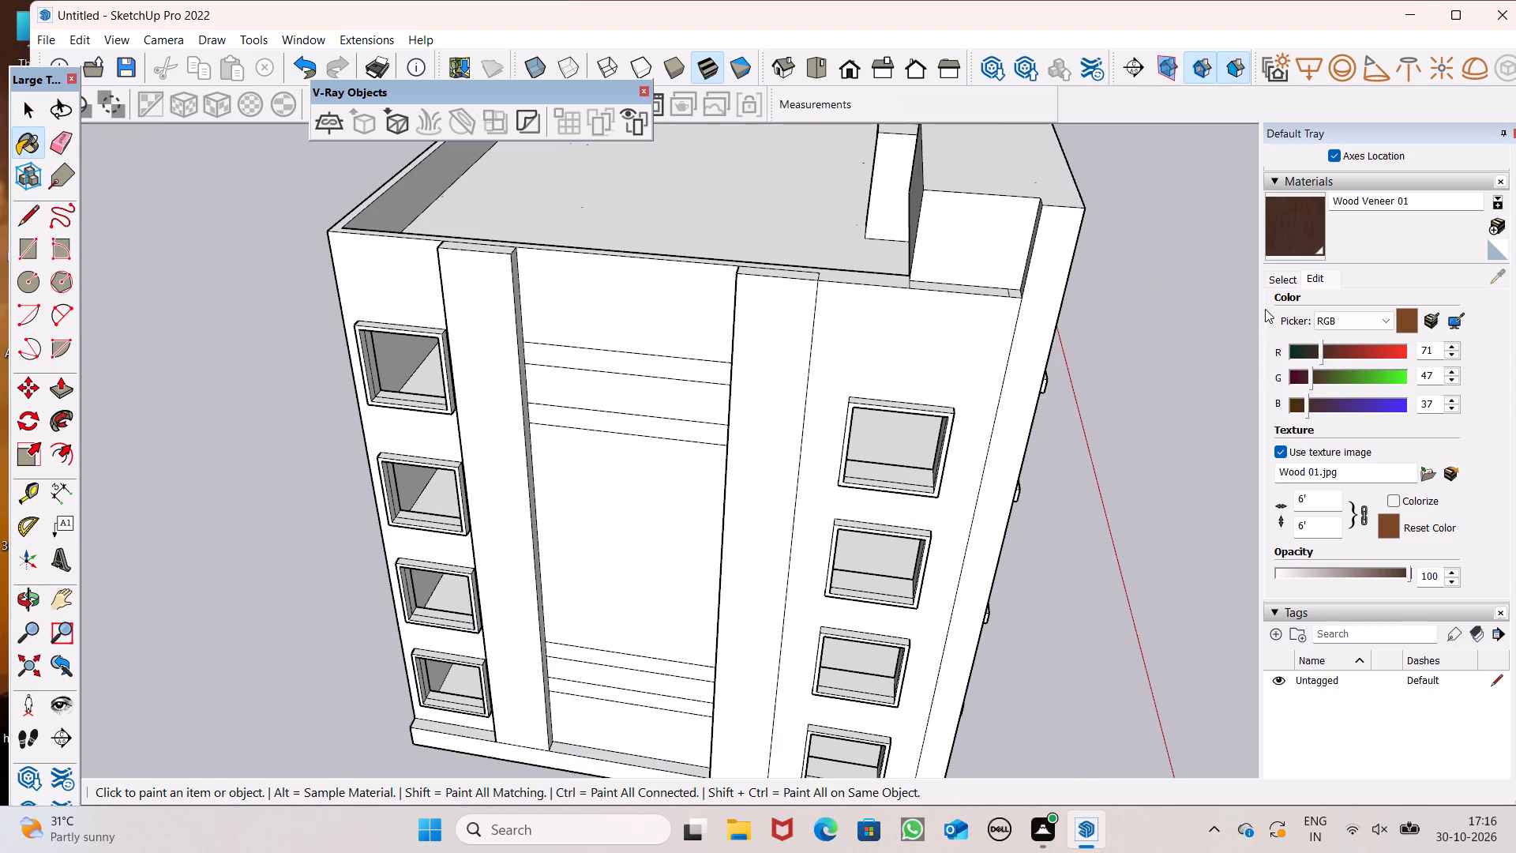
{"action": "left_click", "coordinate": [1279, 276]}
{"action": "left_click", "coordinate": [1393, 434]}
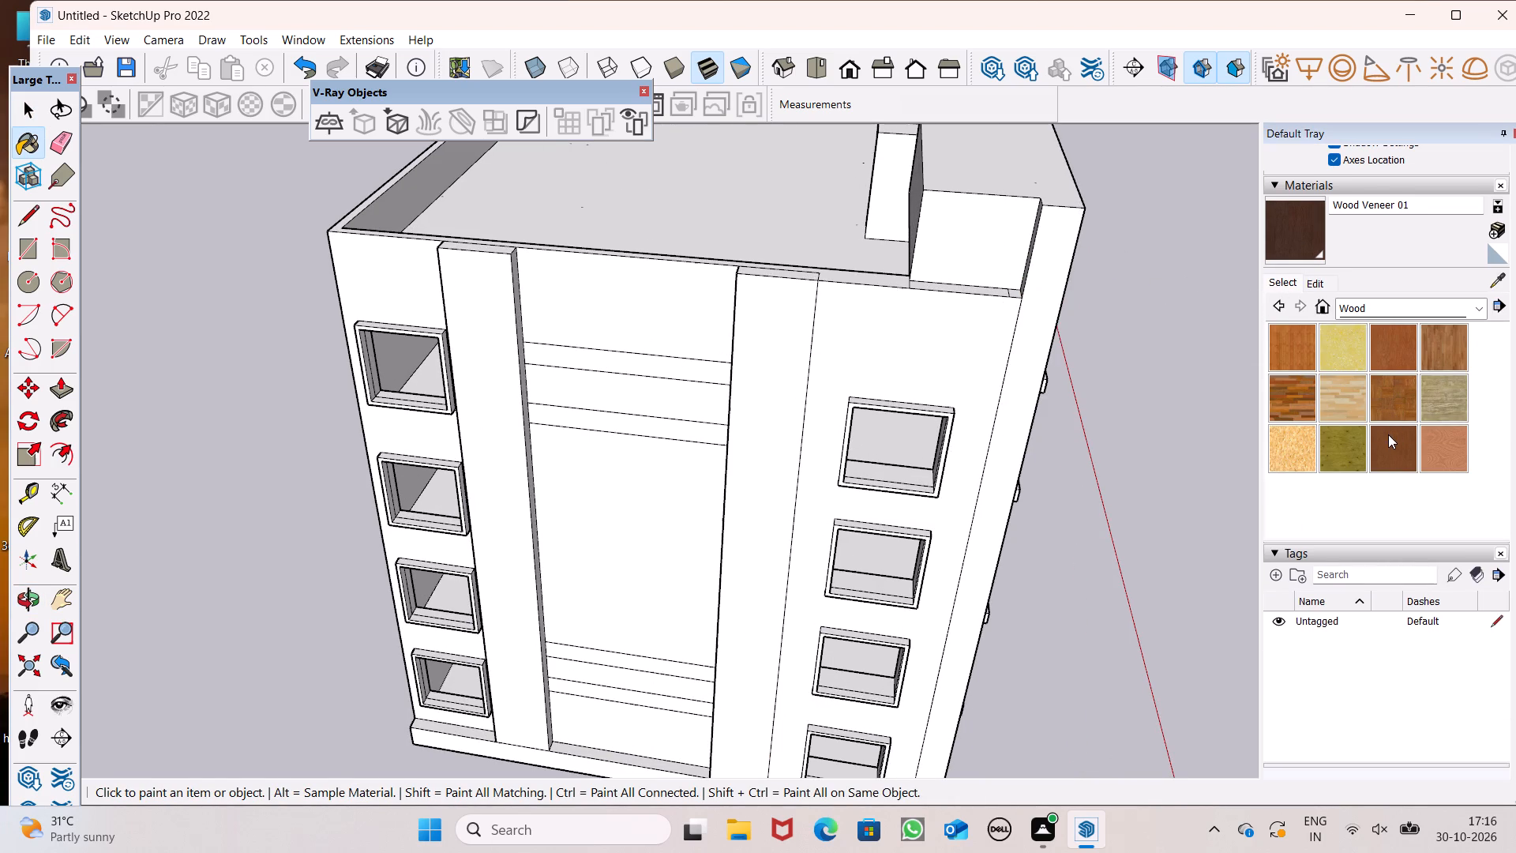
{"action": "scroll", "coordinate": [905, 387], "scroll_direction": "up", "scroll_amount": 4}
{"action": "left_click", "coordinate": [608, 373]}
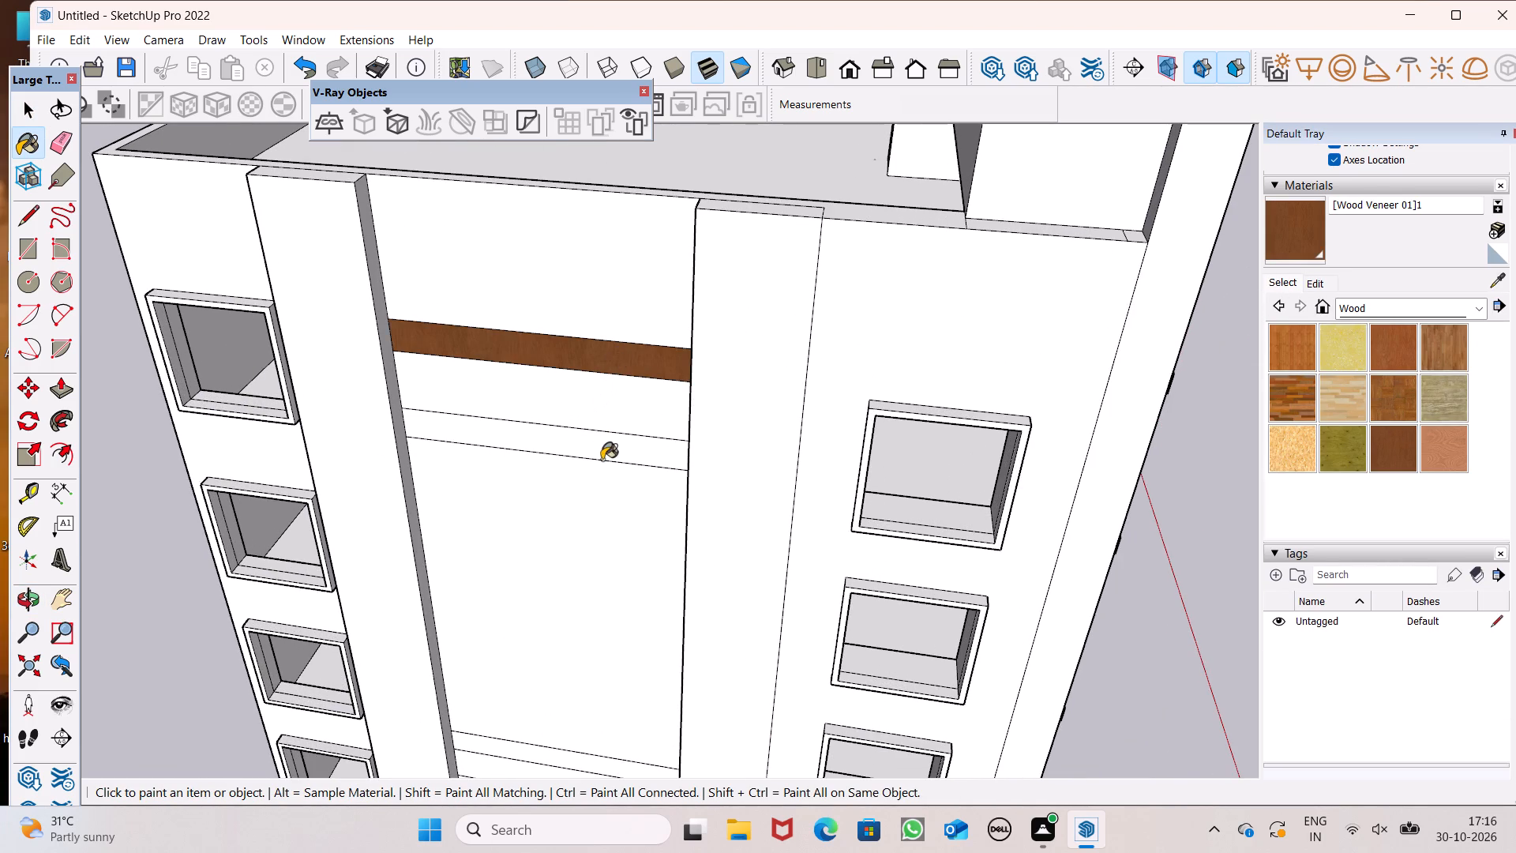
{"action": "left_click", "coordinate": [602, 460]}
{"action": "scroll", "coordinate": [619, 461], "scroll_direction": "up", "scroll_amount": 3}
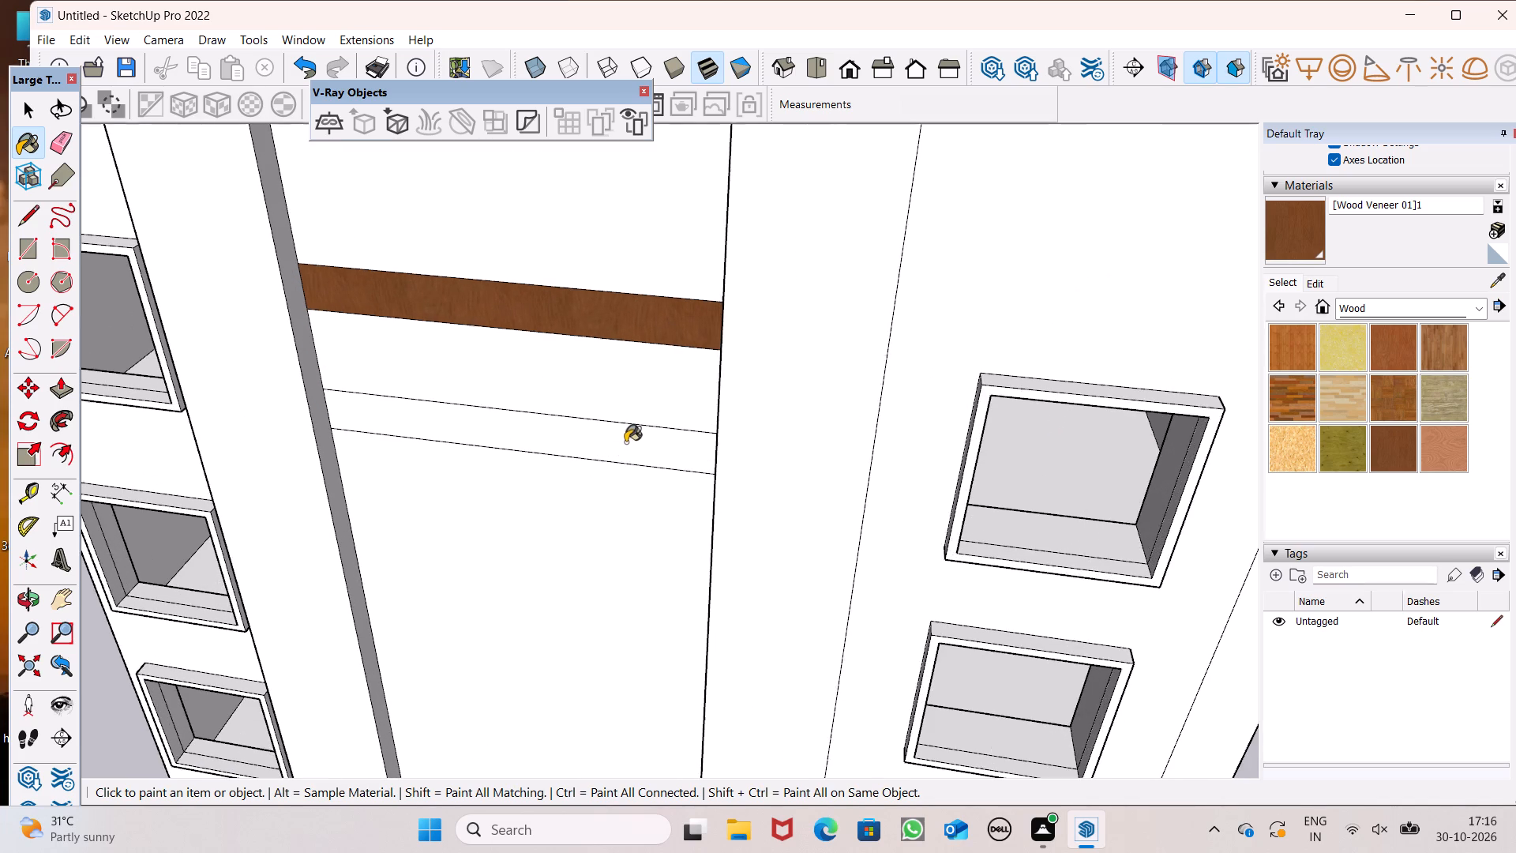
{"action": "left_click", "coordinate": [627, 442]}
Paint the lower pair of bands on the central panel with the same wood veneer material.
{"action": "scroll", "coordinate": [633, 445], "scroll_direction": "down", "scroll_amount": 5}
{"action": "scroll", "coordinate": [632, 344], "scroll_direction": "down", "scroll_amount": 8}
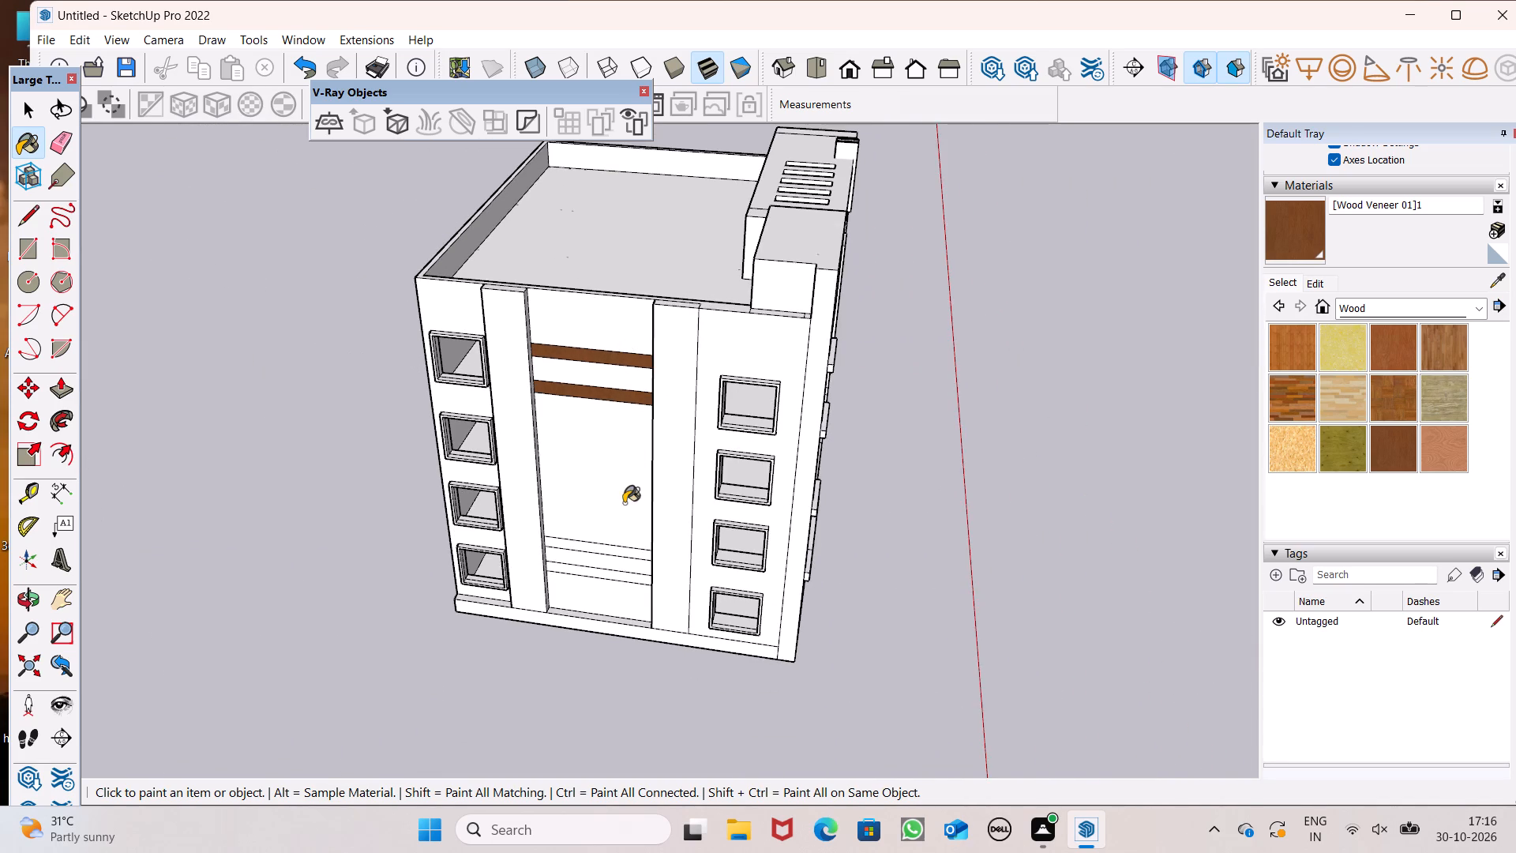
{"action": "scroll", "coordinate": [630, 546], "scroll_direction": "up", "scroll_amount": 5}
{"action": "left_click", "coordinate": [614, 551]}
{"action": "scroll", "coordinate": [610, 573], "scroll_direction": "up", "scroll_amount": 4}
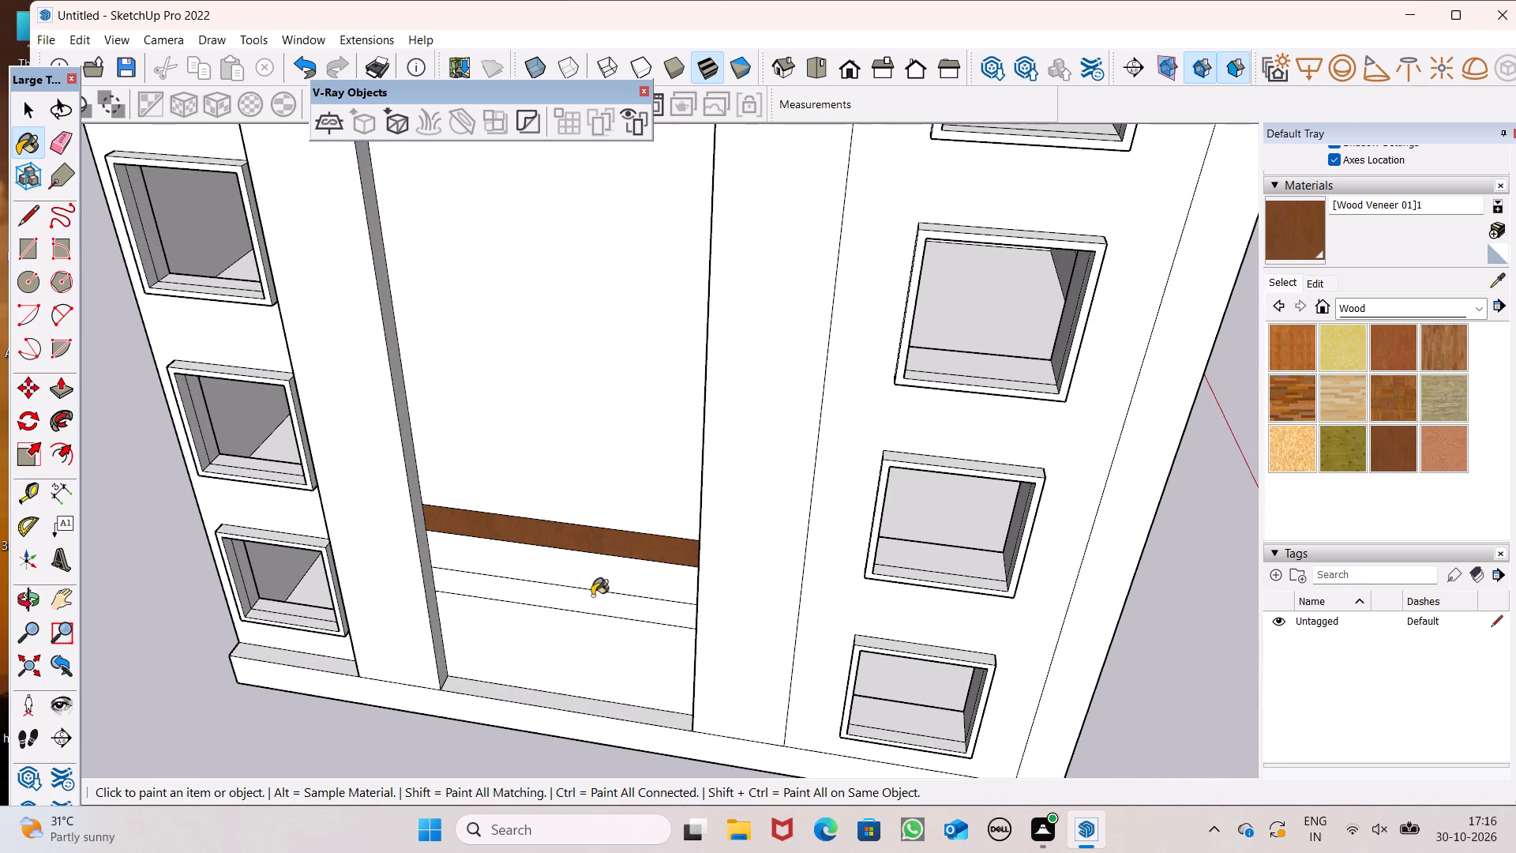
{"action": "left_click", "coordinate": [592, 596]}
Pull the upper two wood bands outward about 6 9/16" with Push/Pull, matching the second band to the first.
{"action": "scroll", "coordinate": [599, 523], "scroll_direction": "down", "scroll_amount": 9}
{"action": "middle_click_drag", "start_coordinate": [651, 490], "coordinate": [528, 541]}
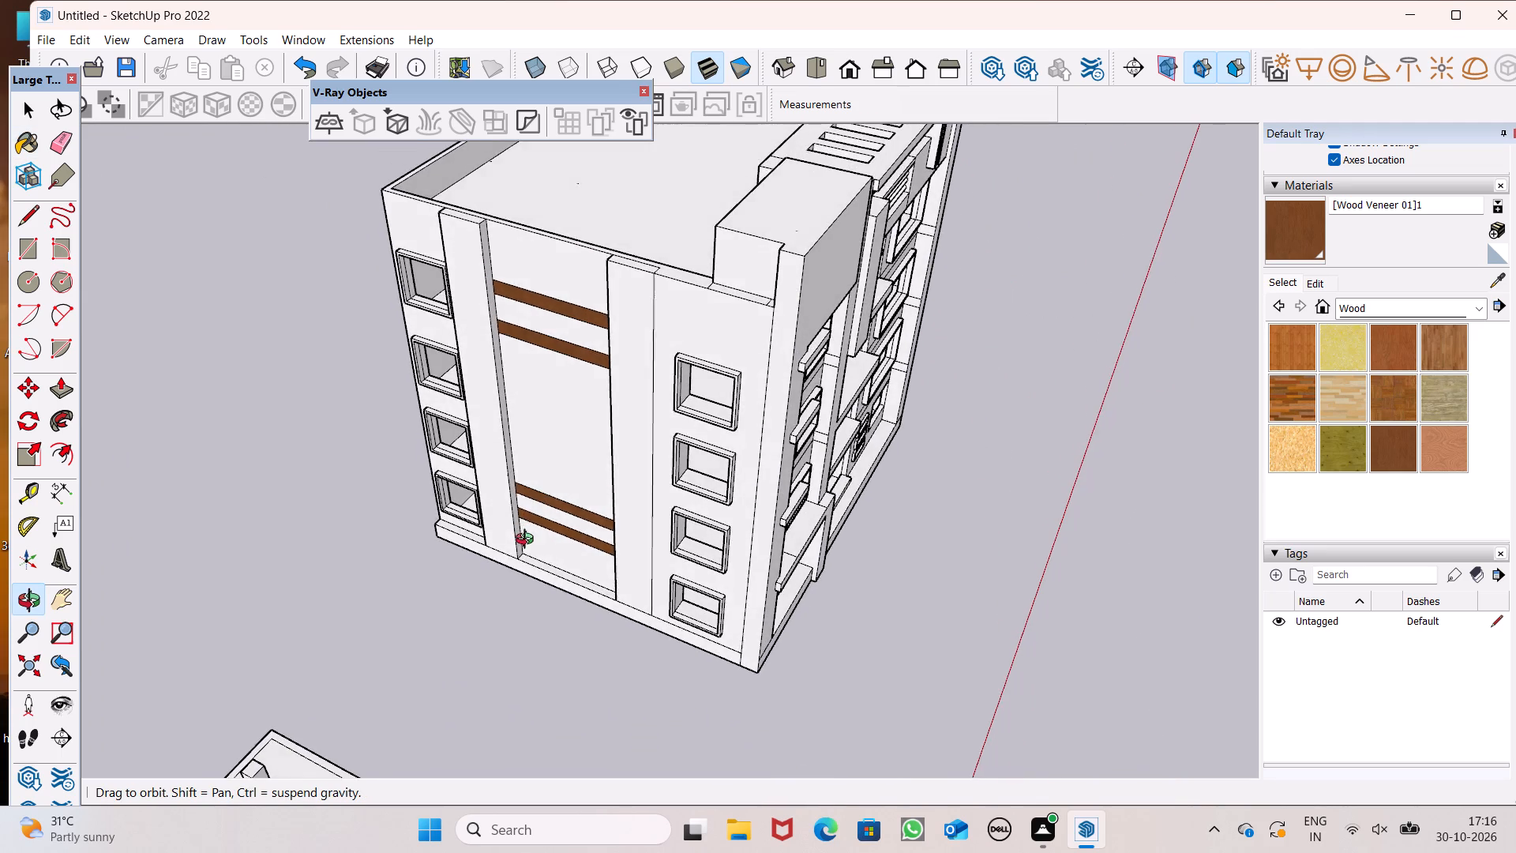
{"action": "middle_click_drag", "start_coordinate": [528, 541], "coordinate": [749, 556]}
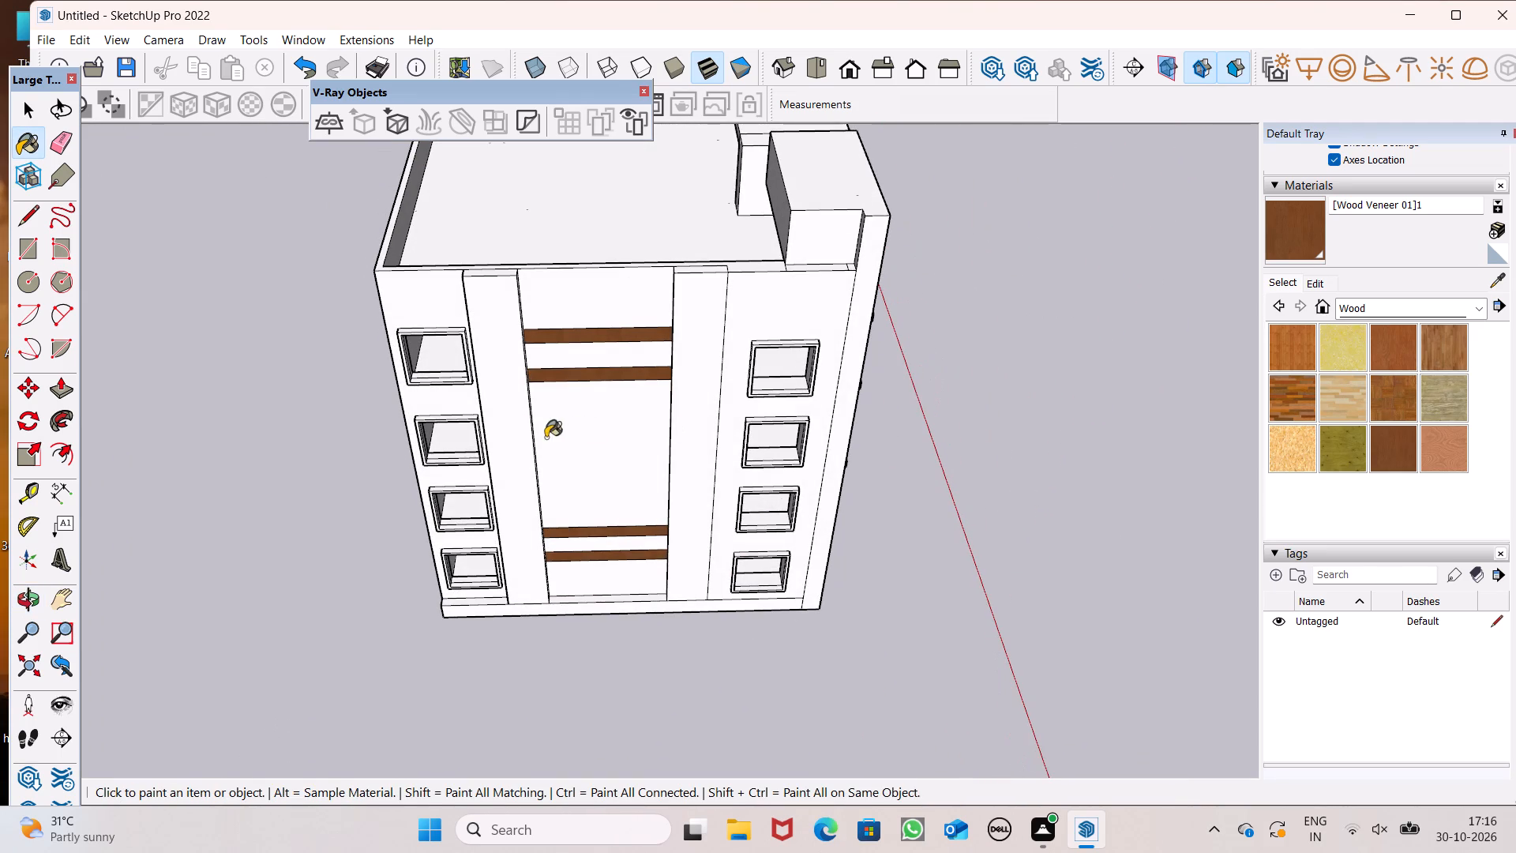
{"action": "left_click", "coordinate": [72, 388]}
{"action": "middle_click_drag", "start_coordinate": [699, 384], "coordinate": [575, 389]}
{"action": "scroll", "coordinate": [599, 338], "scroll_direction": "up", "scroll_amount": 7}
{"action": "middle_click_drag", "start_coordinate": [602, 378], "coordinate": [602, 381]}
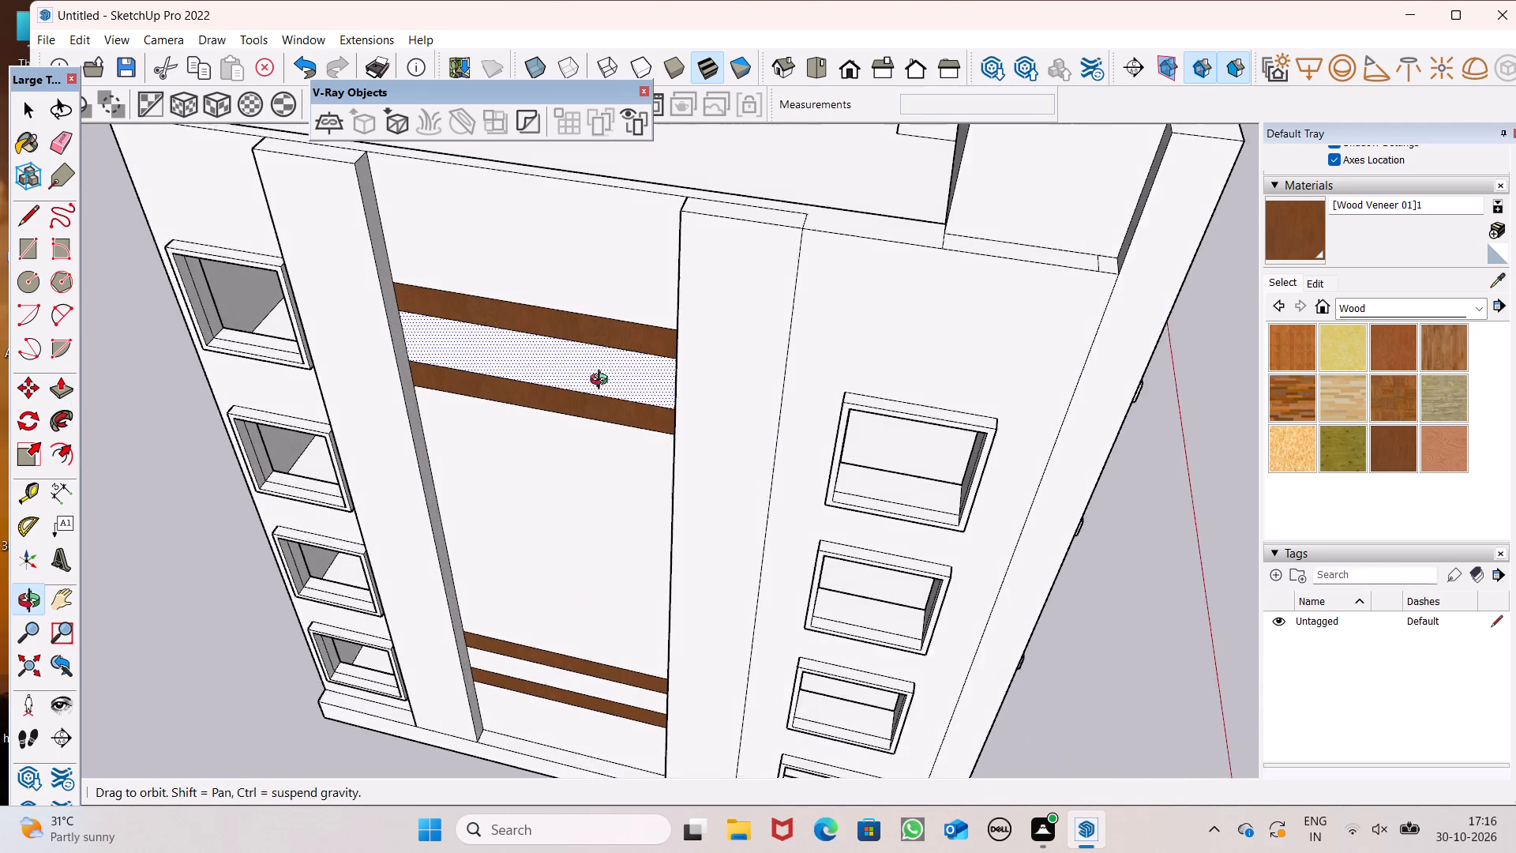
{"action": "middle_click_drag", "start_coordinate": [602, 381], "coordinate": [584, 454]}
{"action": "scroll", "coordinate": [444, 411], "scroll_direction": "up", "scroll_amount": 6}
{"action": "scroll", "coordinate": [352, 348], "scroll_direction": "up", "scroll_amount": 5}
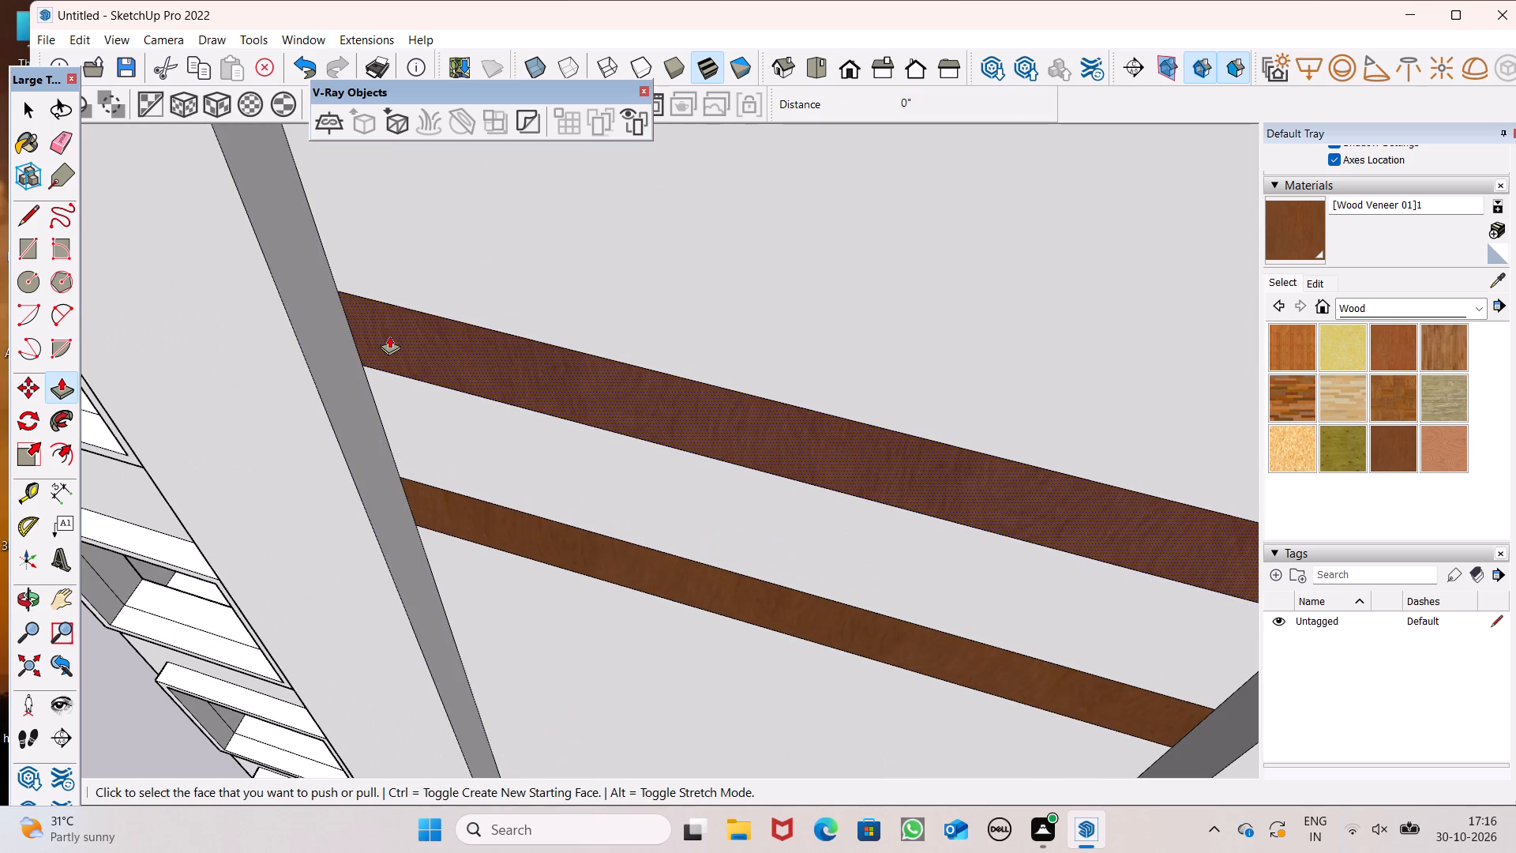
{"action": "left_click_drag", "start_coordinate": [389, 335], "coordinate": [382, 364]}
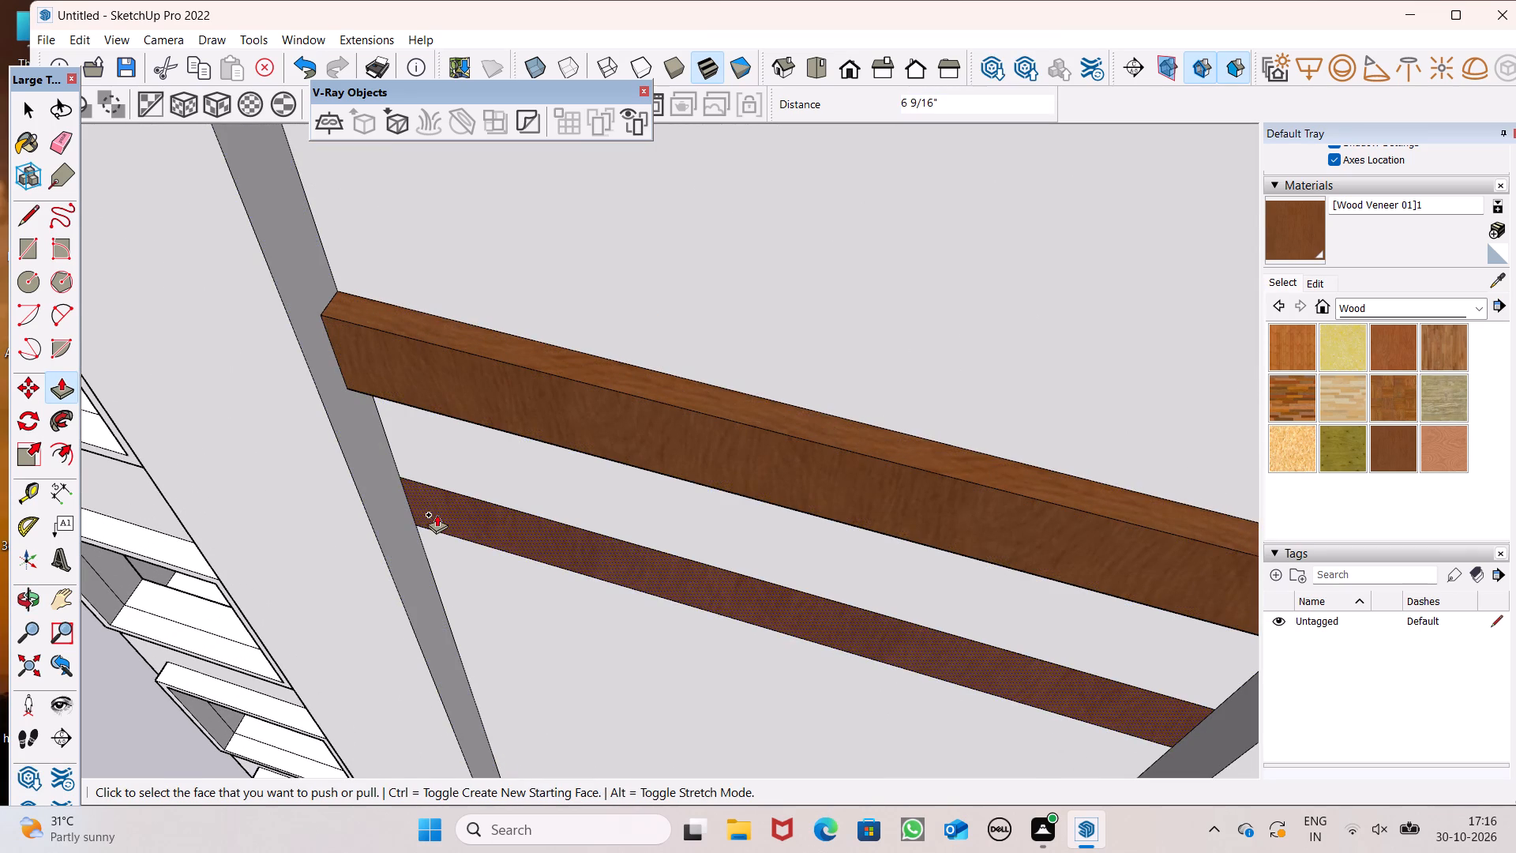
{"action": "left_click_drag", "start_coordinate": [437, 515], "coordinate": [356, 394]}
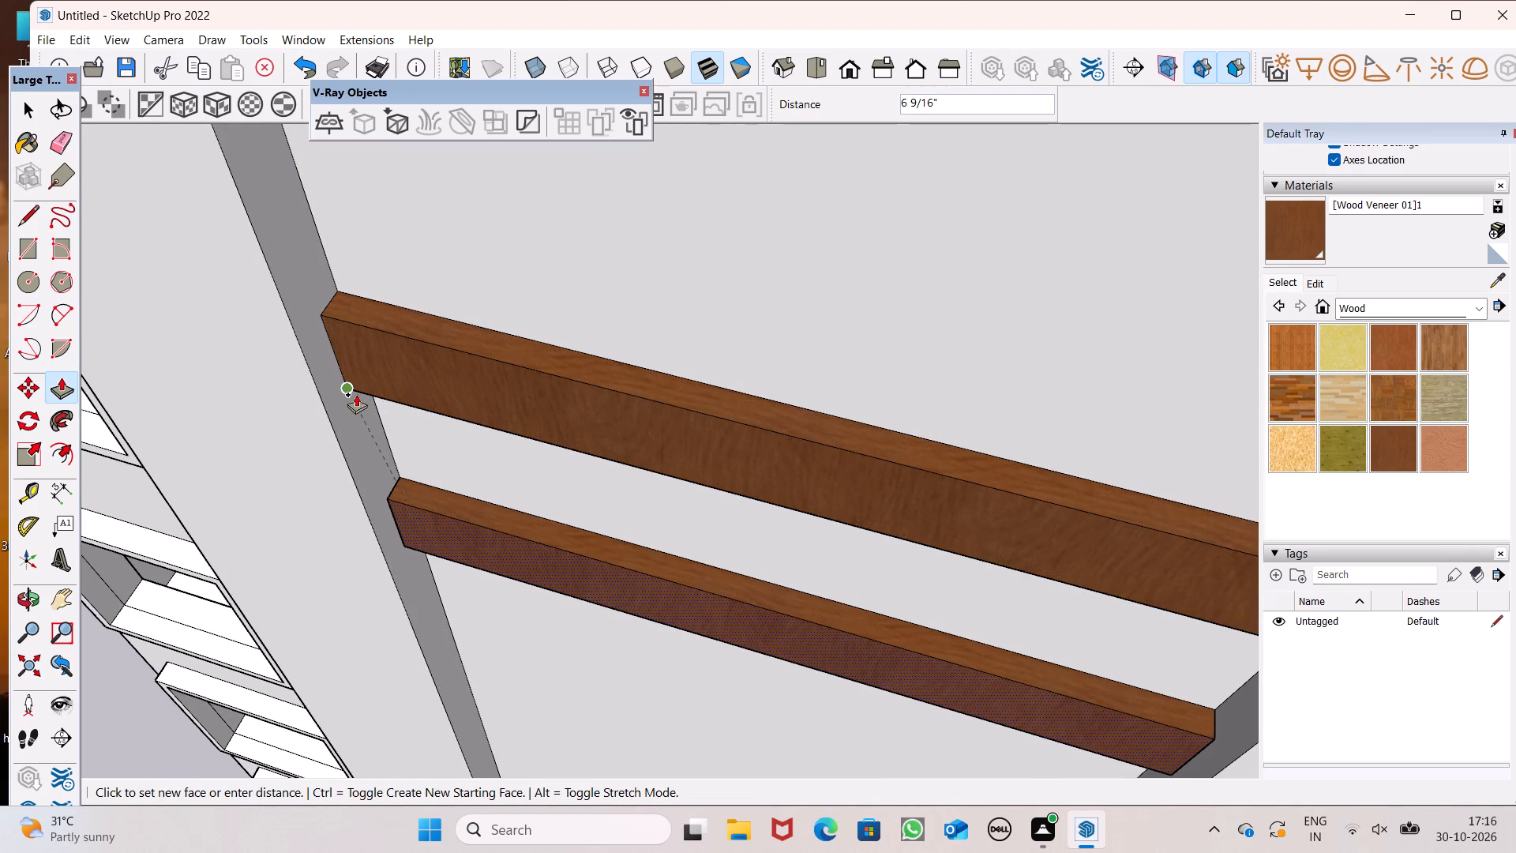
{"action": "left_click_drag", "start_coordinate": [356, 394], "coordinate": [355, 394]}
Pull the lower two wood bands outward 6 9/16", matching the depth of the bands above.
{"action": "scroll", "coordinate": [487, 267], "scroll_direction": "down", "scroll_amount": 10}
{"action": "middle_click_drag", "start_coordinate": [480, 510], "coordinate": [472, 432]}
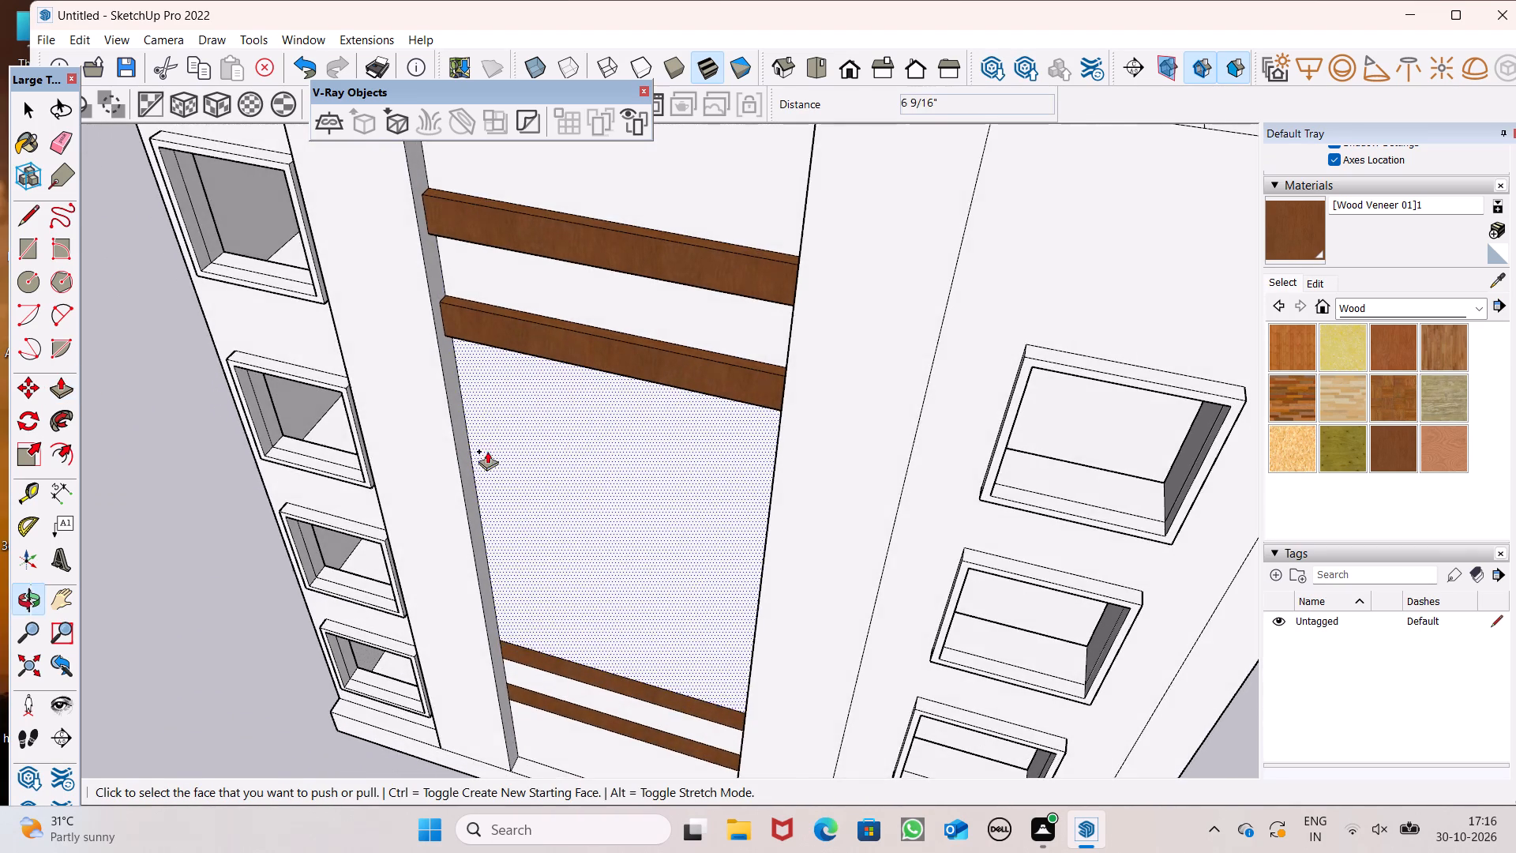
{"action": "scroll", "coordinate": [518, 518], "scroll_direction": "down", "scroll_amount": 5}
{"action": "scroll", "coordinate": [520, 636], "scroll_direction": "up", "scroll_amount": 5}
{"action": "scroll", "coordinate": [525, 607], "scroll_direction": "down", "scroll_amount": 5}
{"action": "middle_click_drag", "start_coordinate": [535, 618], "coordinate": [553, 670]}
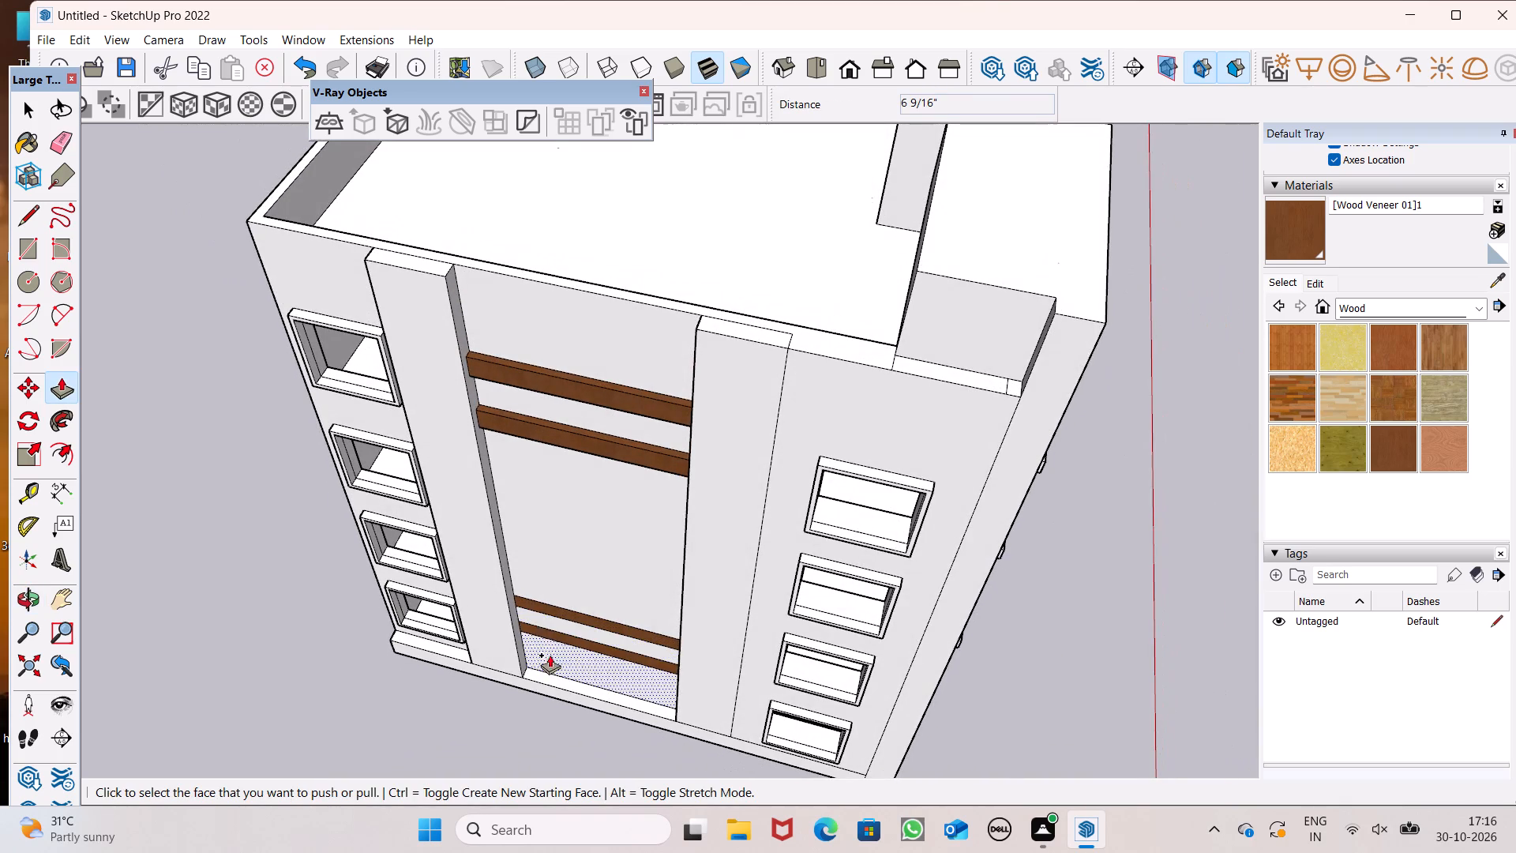
{"action": "left_click_drag", "start_coordinate": [528, 604], "coordinate": [503, 476]}
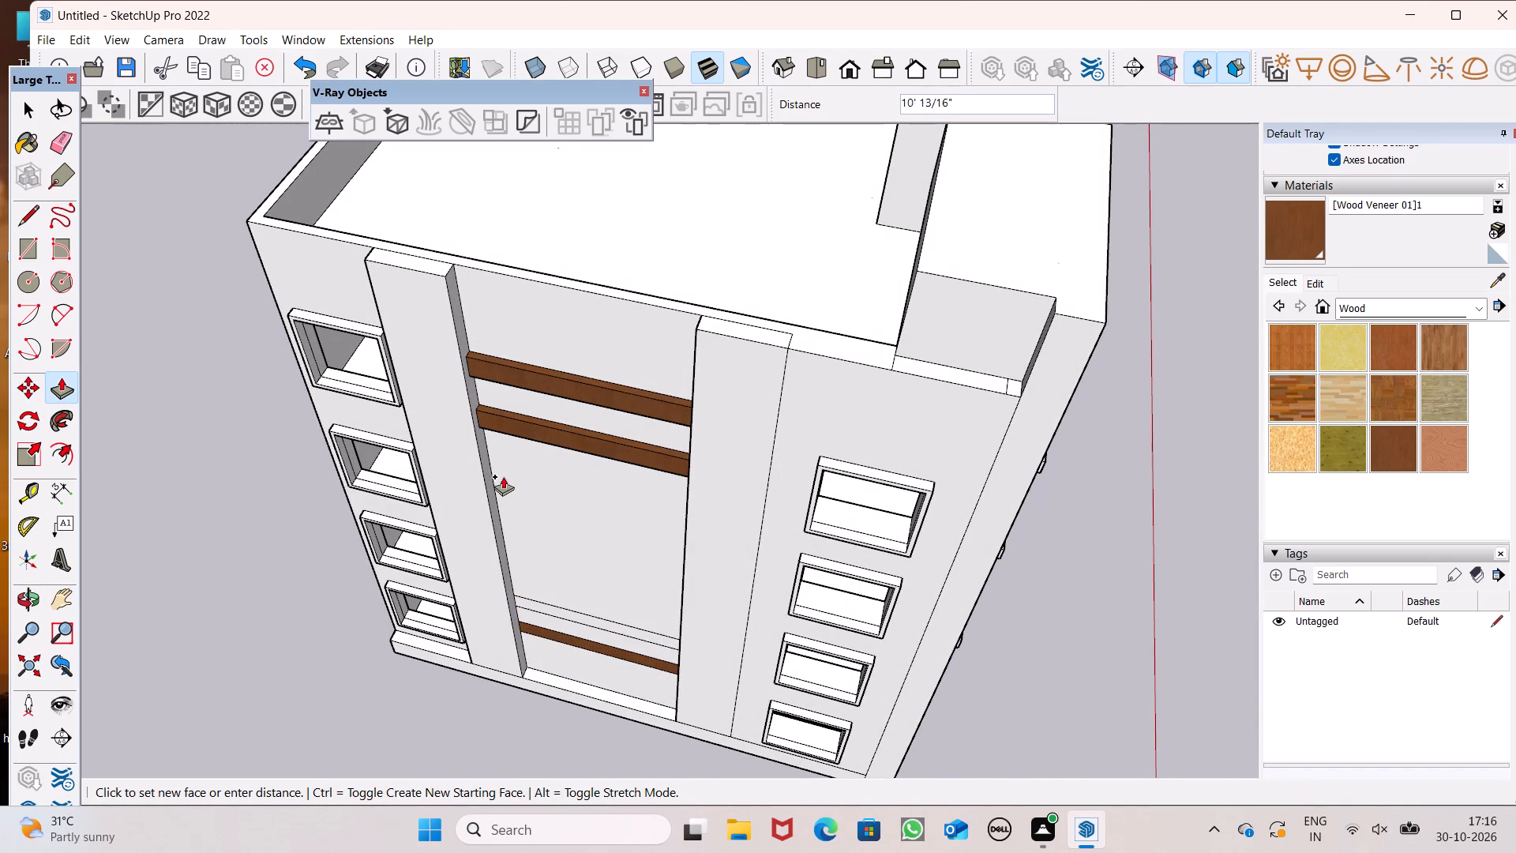
{"action": "left_click_drag", "start_coordinate": [503, 476], "coordinate": [497, 431]}
{"action": "scroll", "coordinate": [522, 620], "scroll_direction": "up", "scroll_amount": 8}
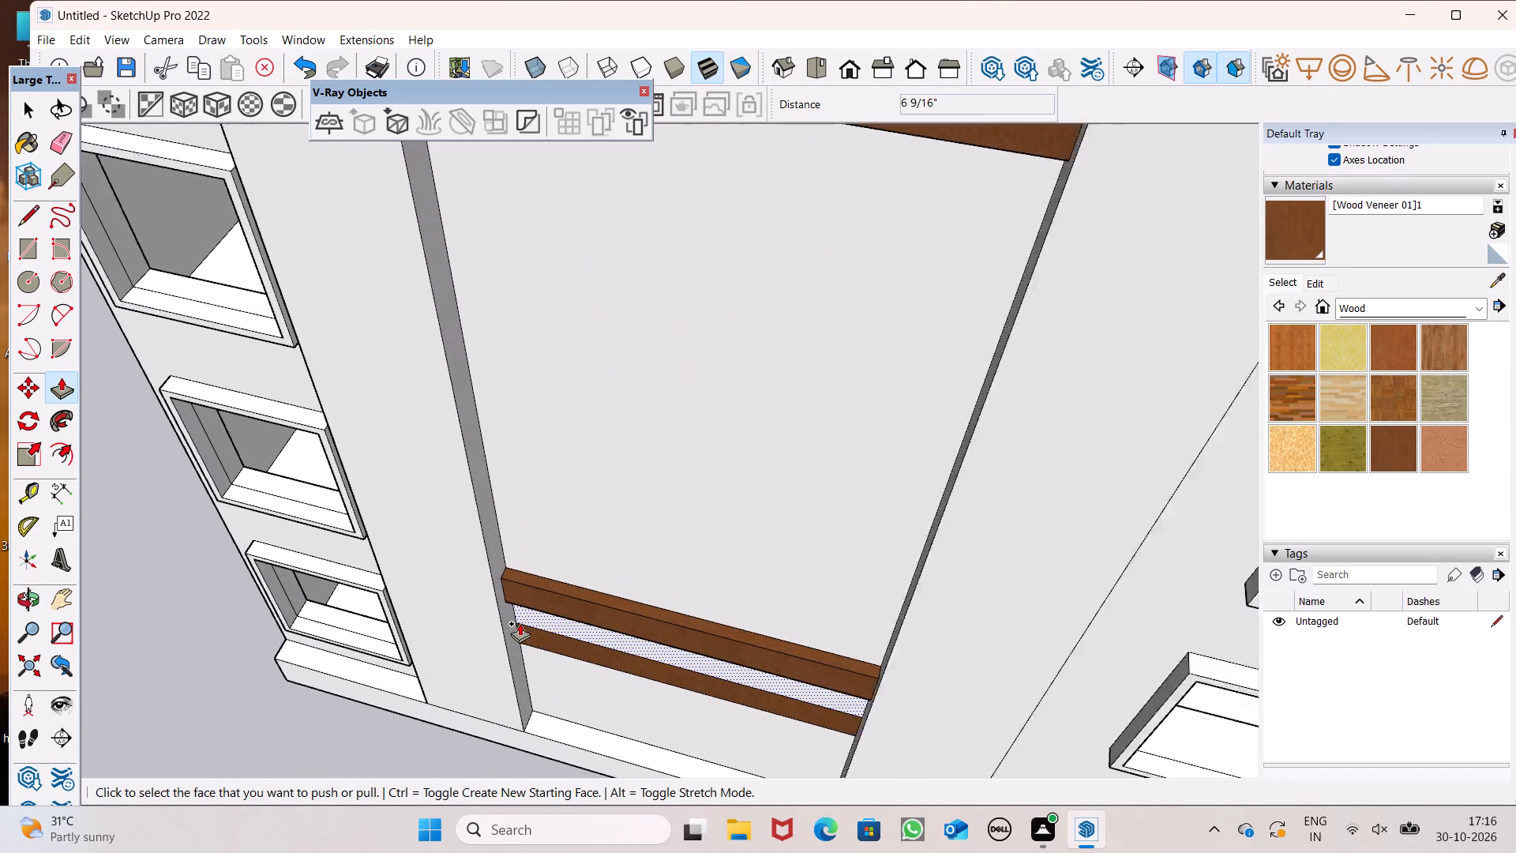
{"action": "left_click_drag", "start_coordinate": [527, 642], "coordinate": [518, 608]}
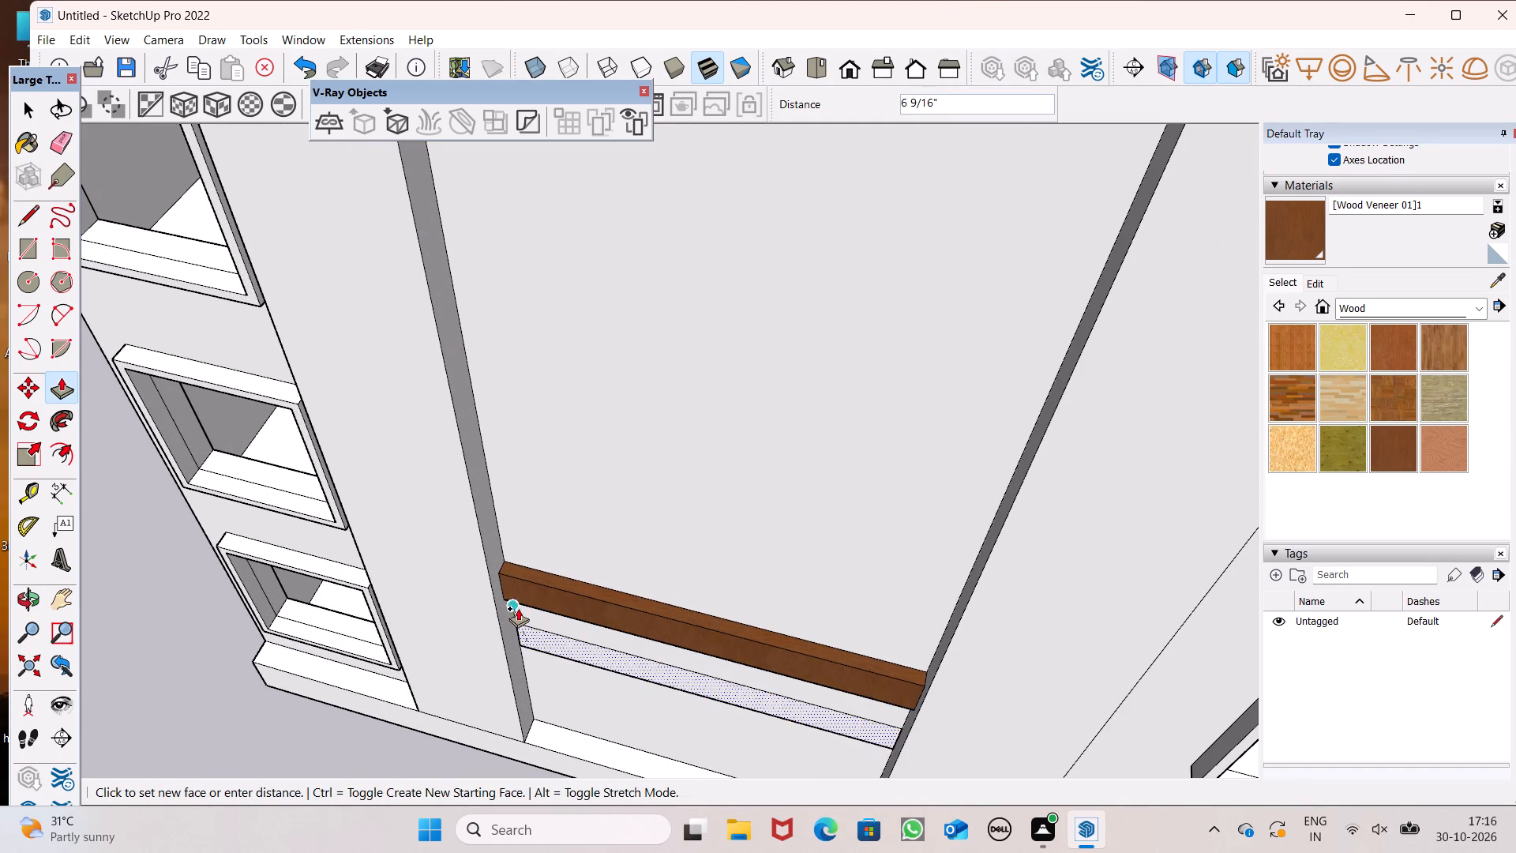
{"action": "left_click_drag", "start_coordinate": [518, 608], "coordinate": [518, 600]}
{"action": "scroll", "coordinate": [537, 464], "scroll_direction": "down", "scroll_amount": 10}
{"action": "key", "text": "space"}
Examine the finished side wall with its wood bands, along with the building's front facade, from several angles.
{"action": "middle_click_drag", "start_coordinate": [602, 480], "coordinate": [712, 239]}
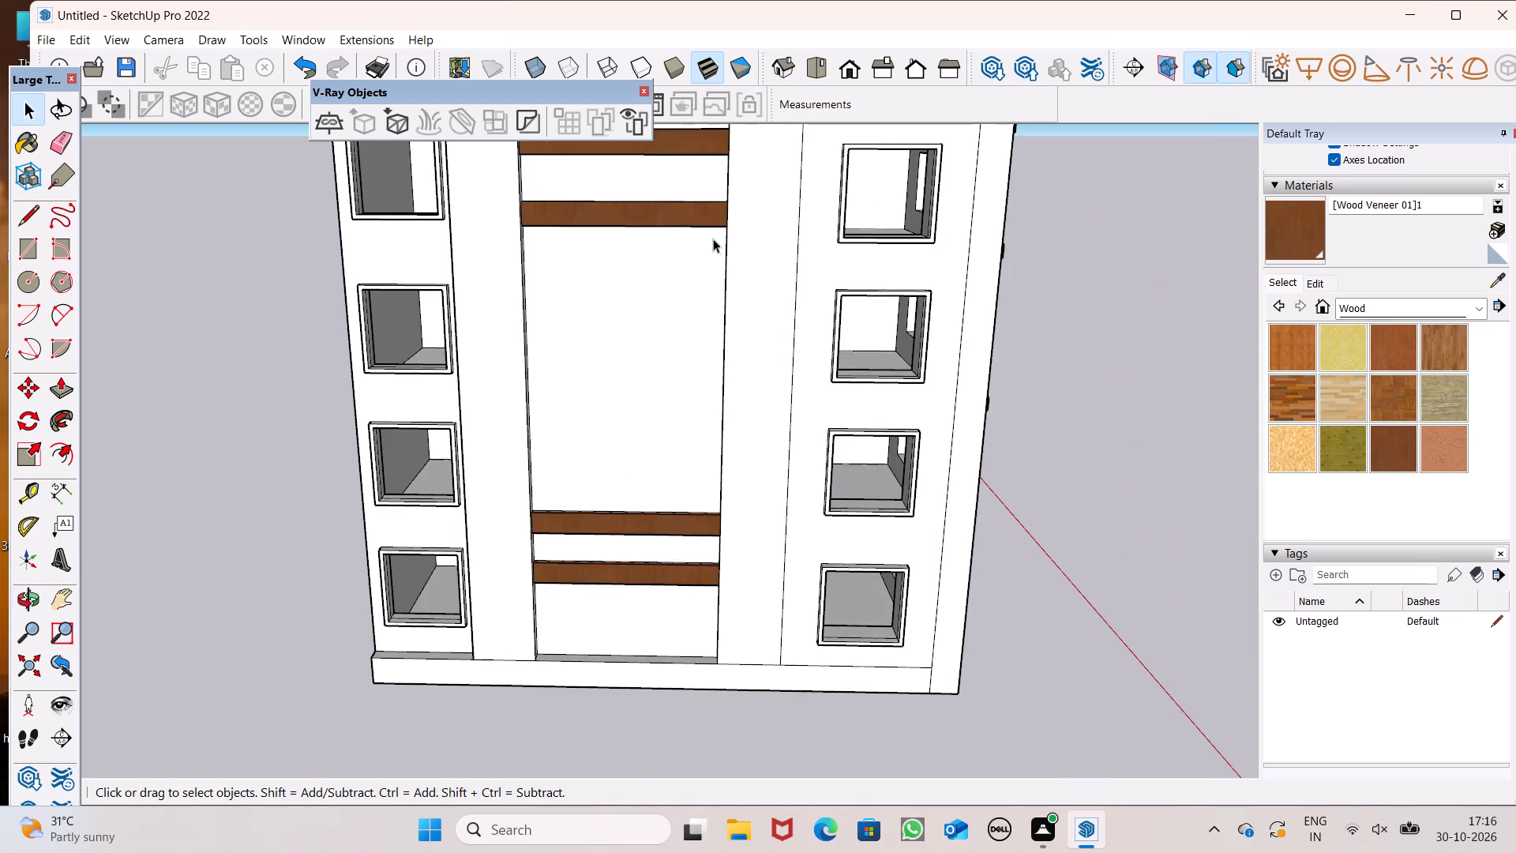
{"action": "scroll", "coordinate": [625, 385], "scroll_direction": "down", "scroll_amount": 2}
{"action": "scroll", "coordinate": [638, 449], "scroll_direction": "down", "scroll_amount": 4}
{"action": "middle_click_drag", "start_coordinate": [650, 488], "coordinate": [696, 406]}
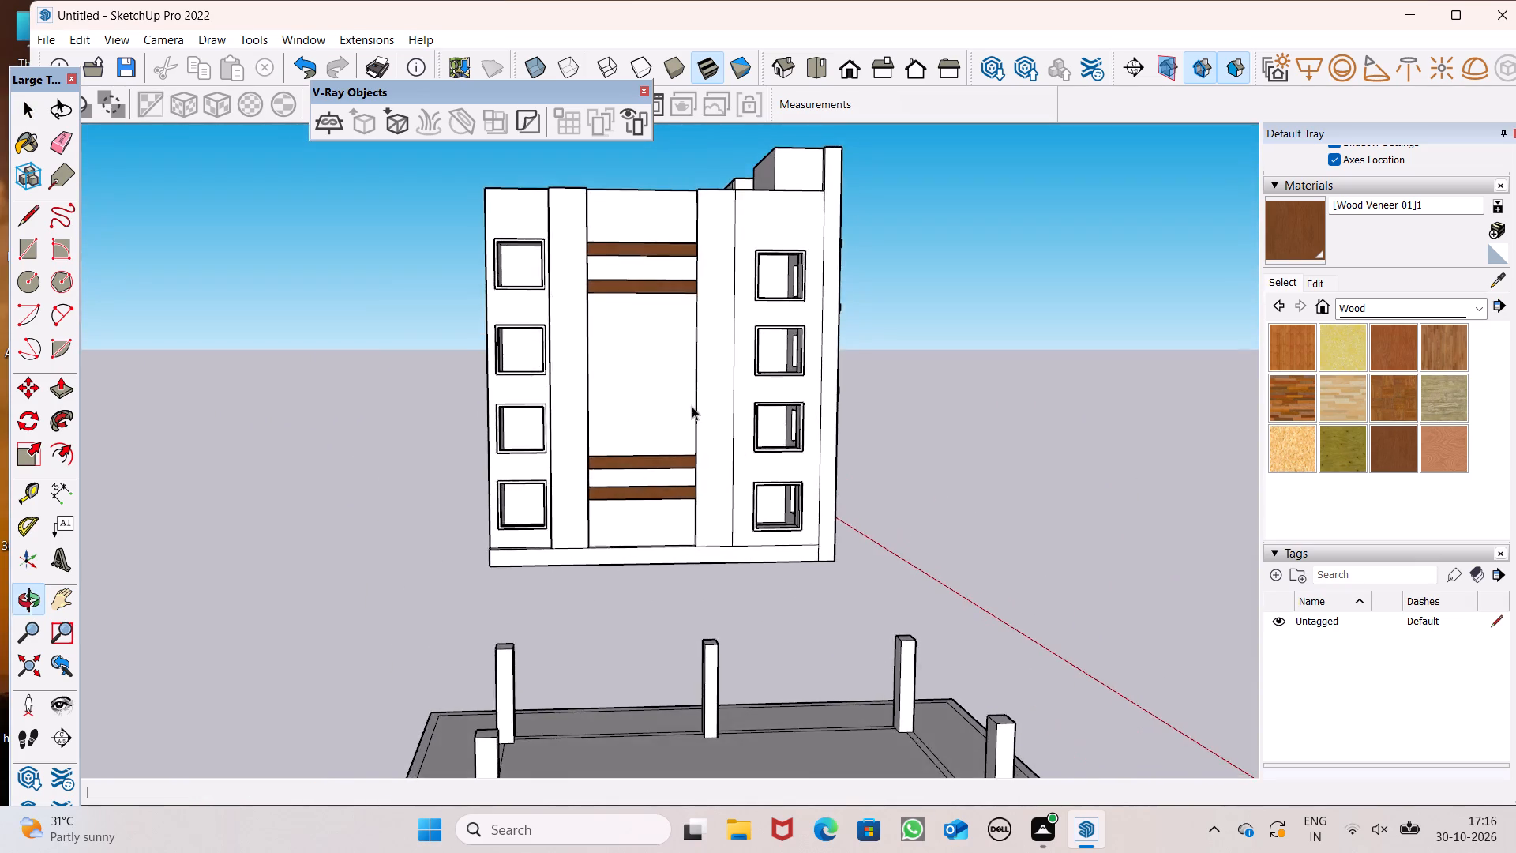
{"action": "scroll", "coordinate": [690, 408], "scroll_direction": "down", "scroll_amount": 3}
{"action": "middle_click_drag", "start_coordinate": [701, 439], "coordinate": [623, 518]}
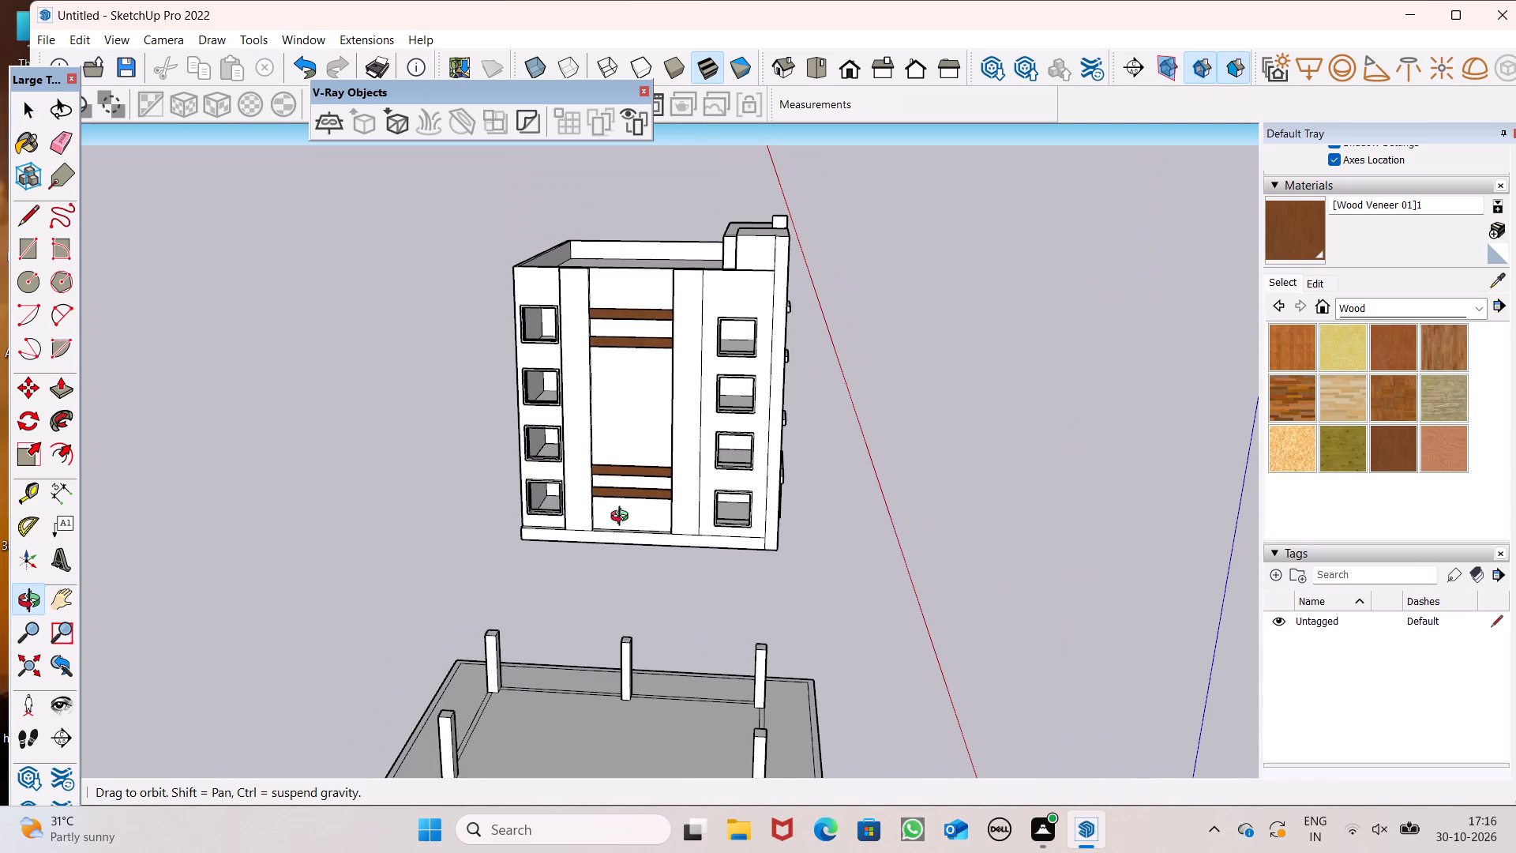
{"action": "middle_click_drag", "start_coordinate": [623, 518], "coordinate": [166, 574]}
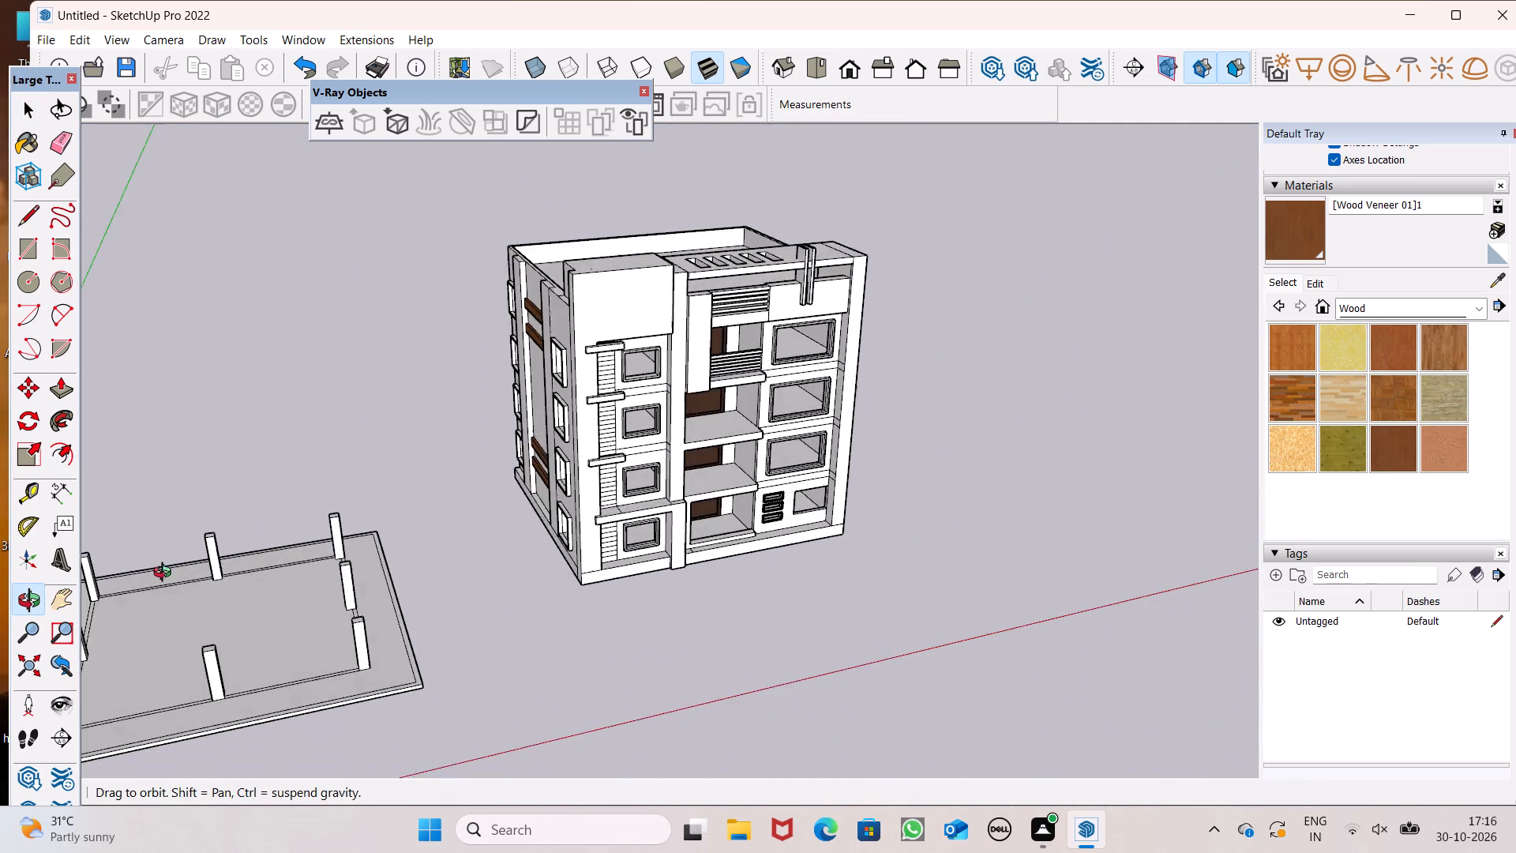
{"action": "middle_click_drag", "start_coordinate": [166, 574], "coordinate": [561, 507]}
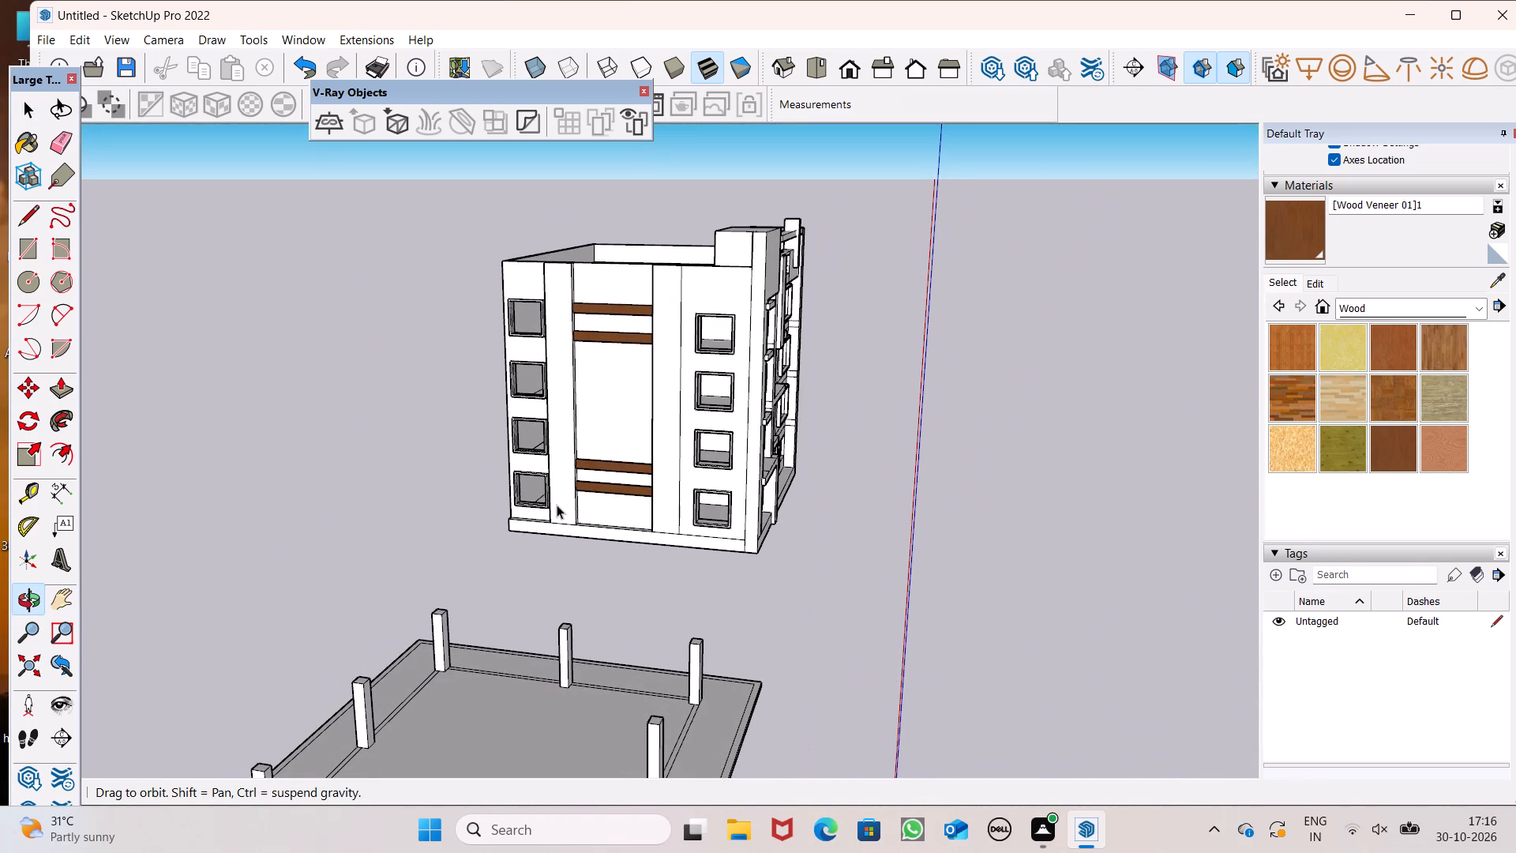
{"action": "scroll", "coordinate": [530, 399], "scroll_direction": "down", "scroll_amount": 1}
Paint the top and front faces of the uppermost band on the central panel with Color C08 from the Colors library.
{"action": "left_click", "coordinate": [1311, 220]}
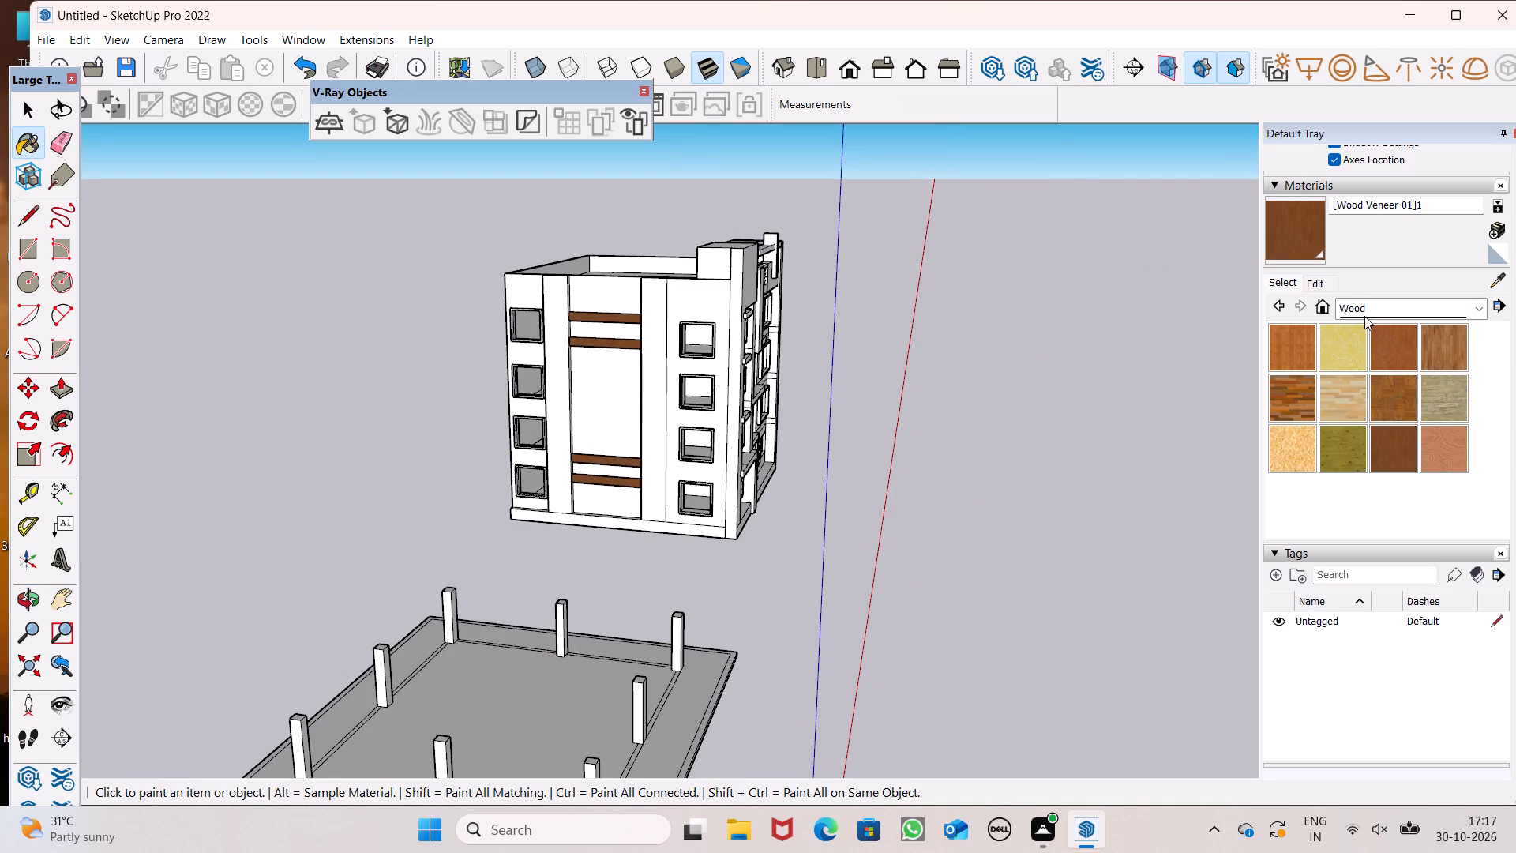
{"action": "left_click", "coordinate": [1285, 276]}
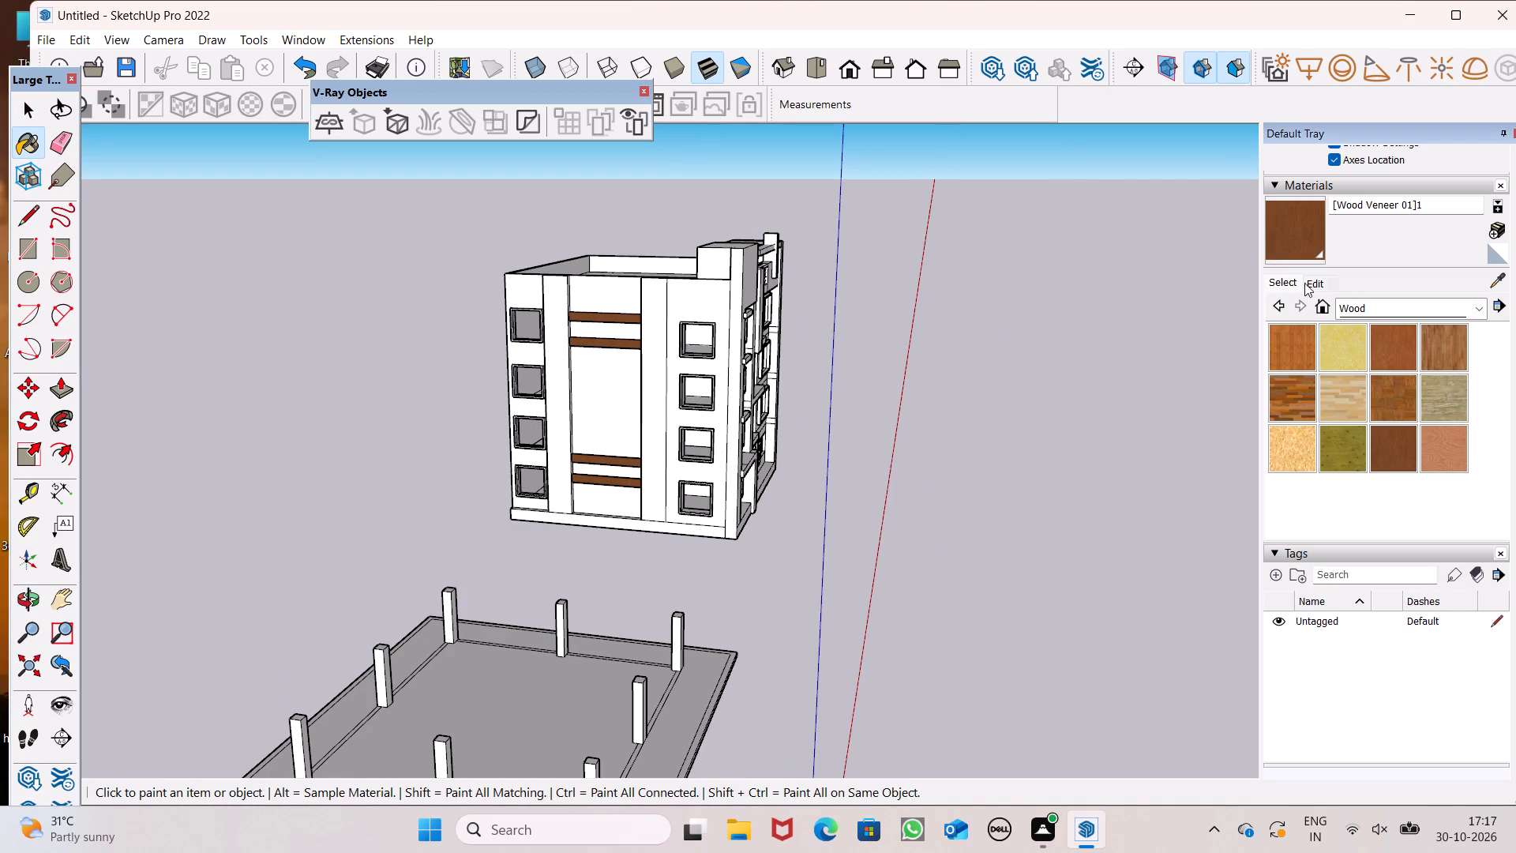
{"action": "left_click", "coordinate": [1290, 282]}
{"action": "left_click", "coordinate": [1300, 287]}
{"action": "left_click", "coordinate": [1351, 316]}
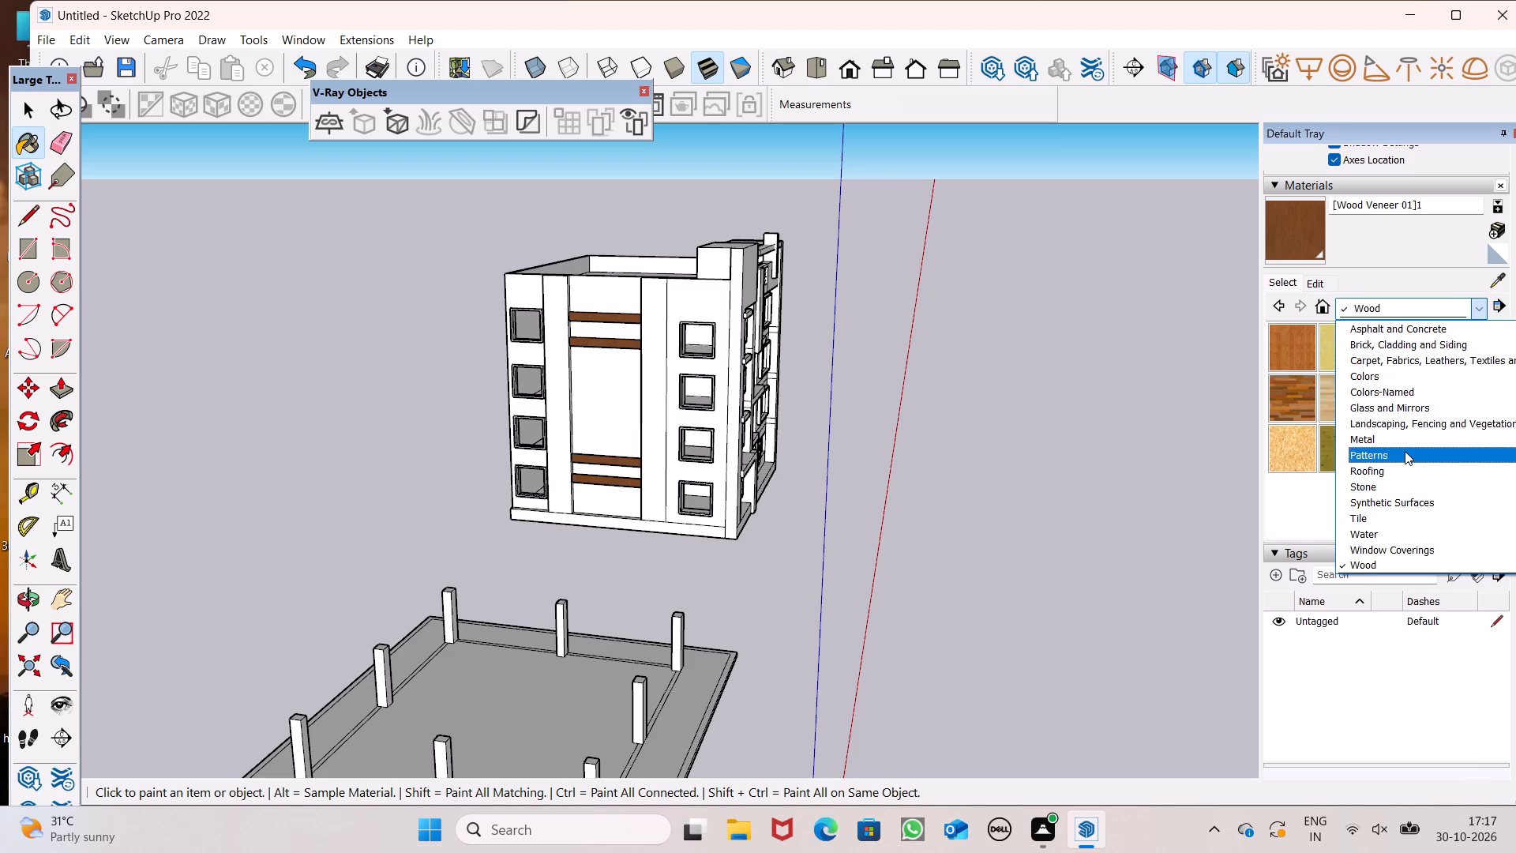
{"action": "left_click", "coordinate": [1390, 370]}
{"action": "scroll", "coordinate": [1413, 436], "scroll_direction": "down", "scroll_amount": 1}
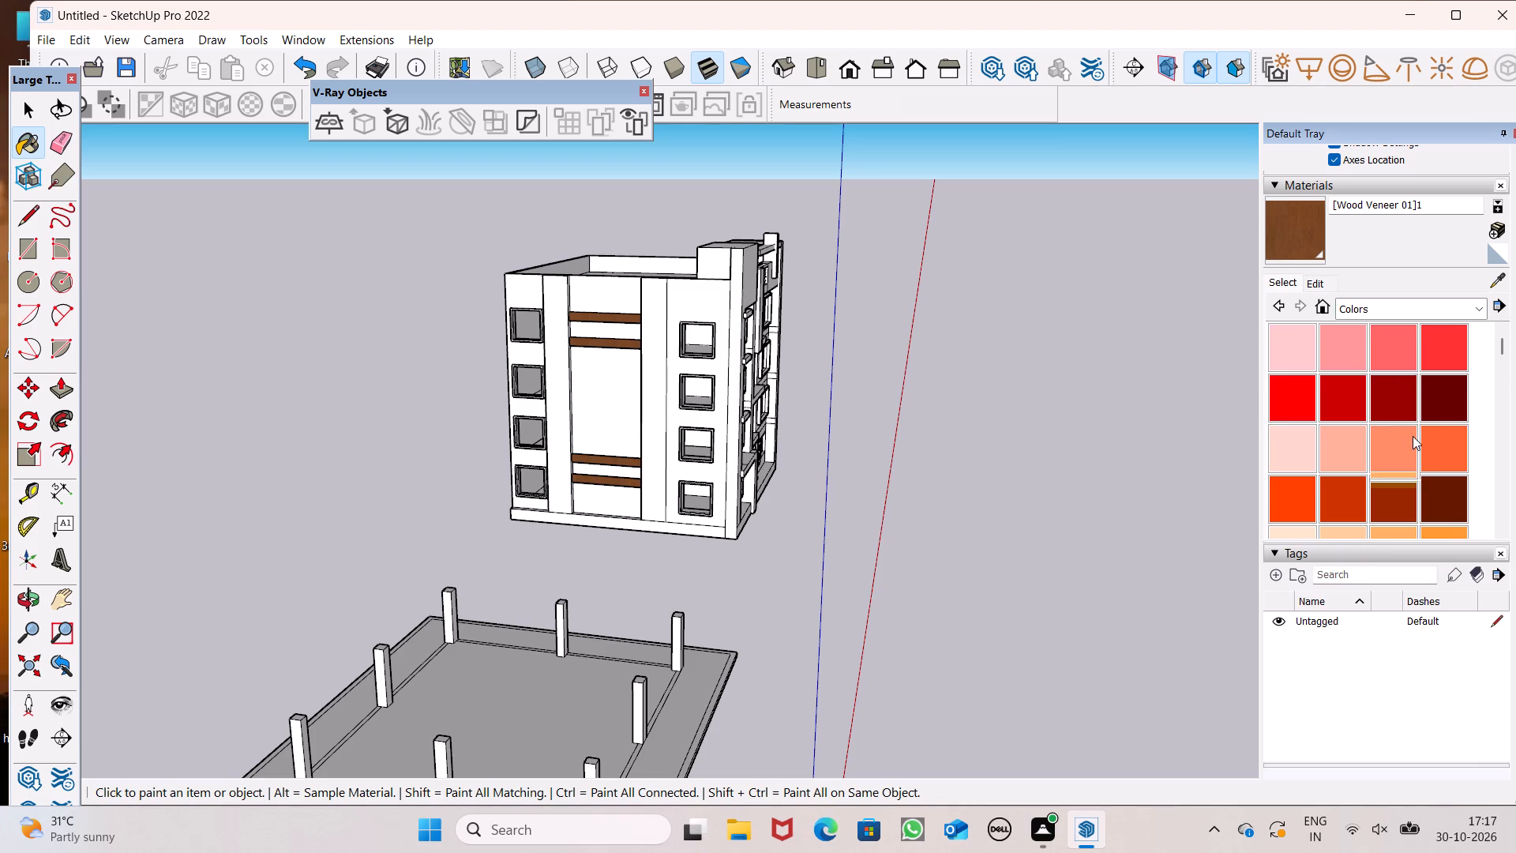
{"action": "scroll", "coordinate": [1413, 436], "scroll_direction": "down", "scroll_amount": 1}
{"action": "left_click", "coordinate": [1432, 424]}
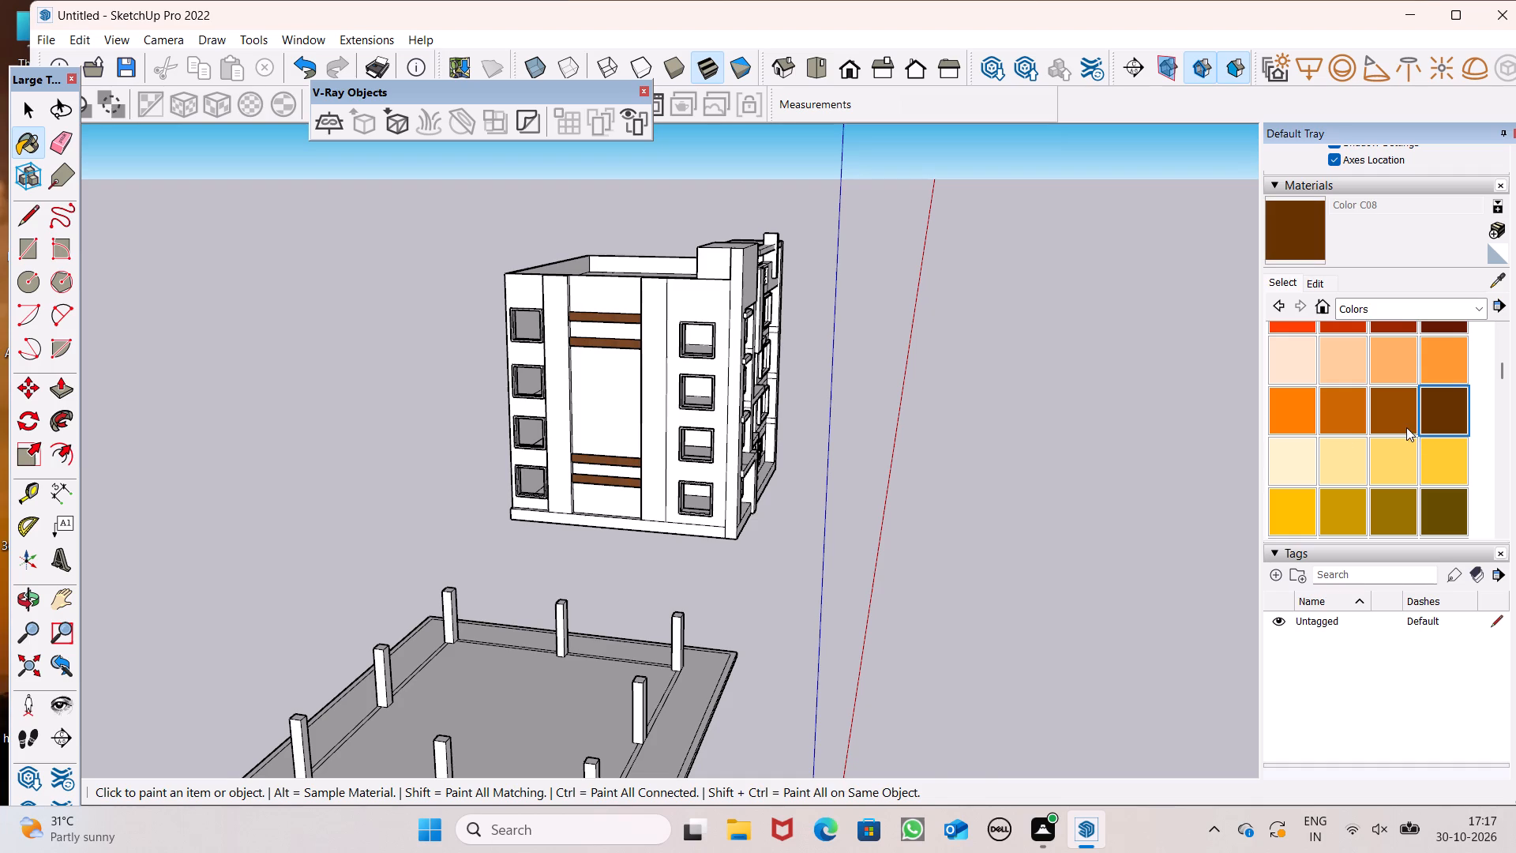
{"action": "scroll", "coordinate": [1058, 464], "scroll_direction": "down", "scroll_amount": 2}
{"action": "middle_click_drag", "start_coordinate": [864, 657], "coordinate": [906, 687]}
{"action": "scroll", "coordinate": [765, 459], "scroll_direction": "up", "scroll_amount": 6}
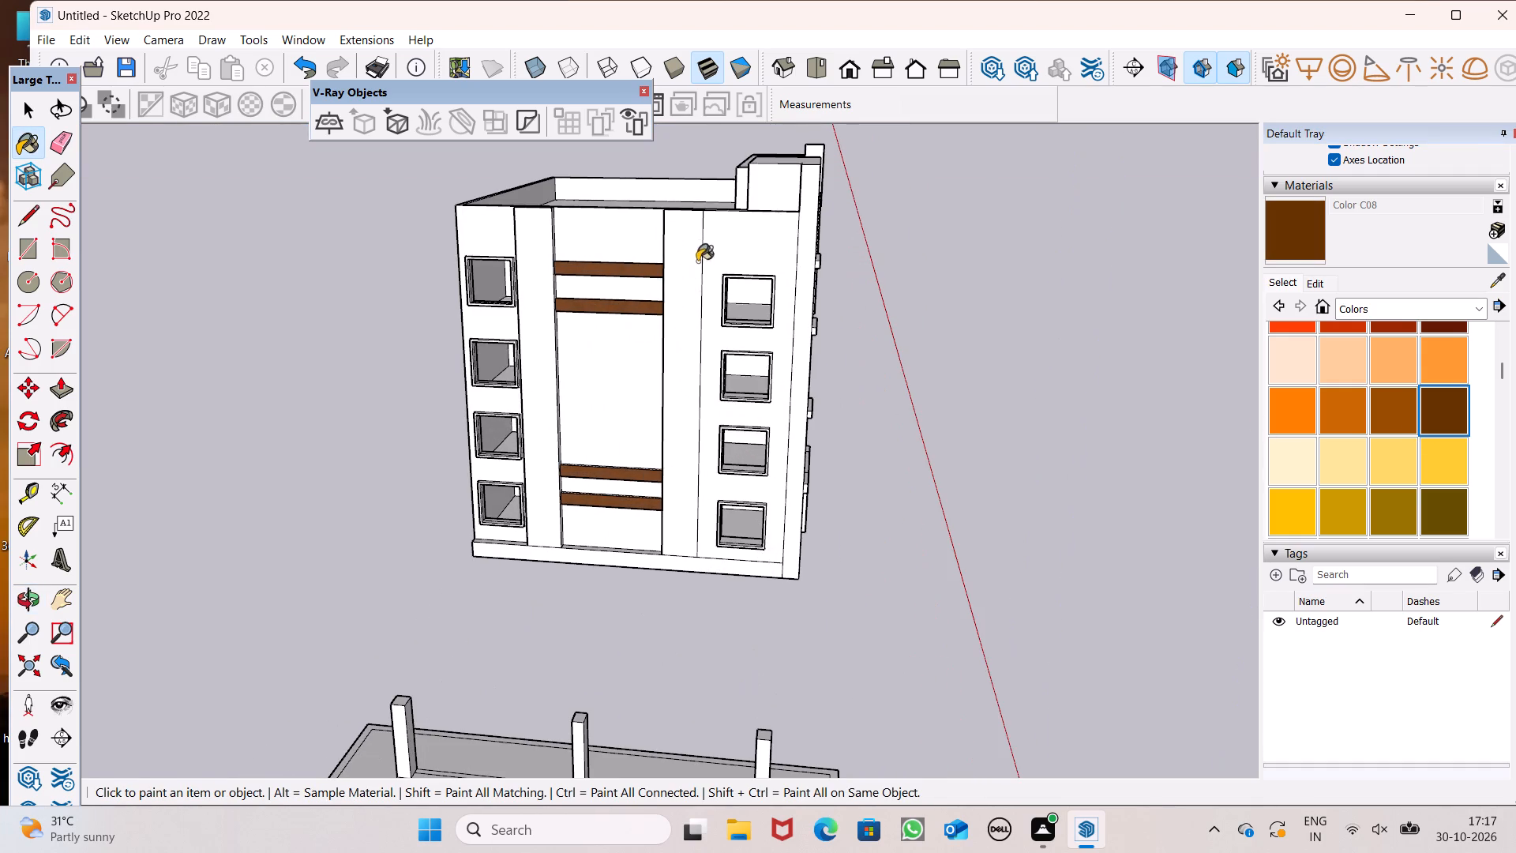
{"action": "scroll", "coordinate": [588, 272], "scroll_direction": "up", "scroll_amount": 5}
{"action": "middle_click_drag", "start_coordinate": [724, 293], "coordinate": [697, 476]}
{"action": "scroll", "coordinate": [681, 395], "scroll_direction": "up", "scroll_amount": 7}
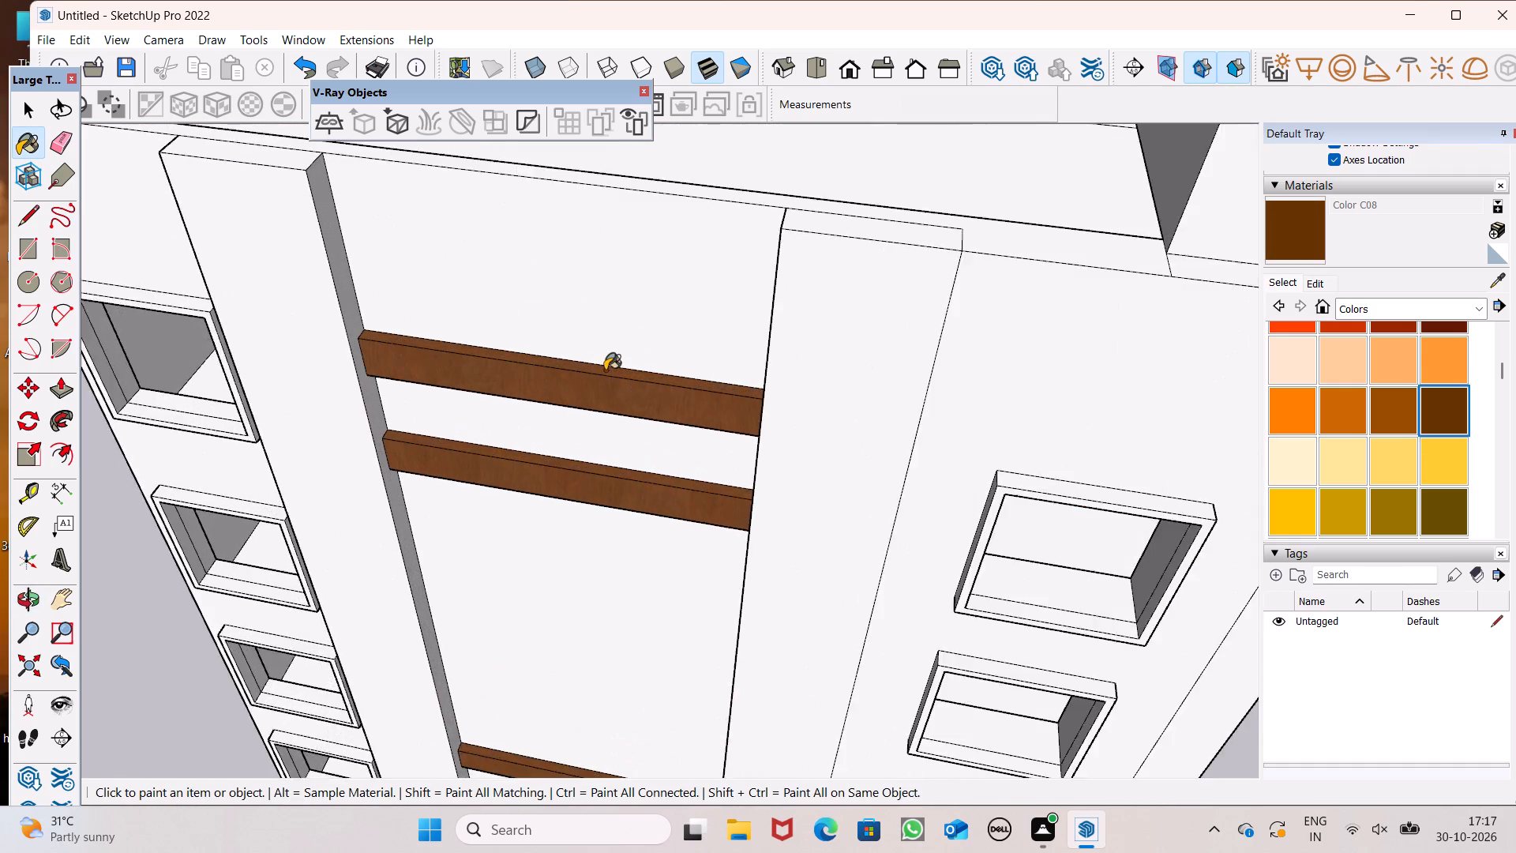
{"action": "scroll", "coordinate": [605, 370], "scroll_direction": "up", "scroll_amount": 3}
{"action": "left_click", "coordinate": [606, 370]}
{"action": "left_click", "coordinate": [604, 386]}
Paint the underside of the uppermost band on the central panel with Color C08.
{"action": "scroll", "coordinate": [617, 423], "scroll_direction": "down", "scroll_amount": 4}
{"action": "middle_click_drag", "start_coordinate": [625, 466], "coordinate": [696, 207]}
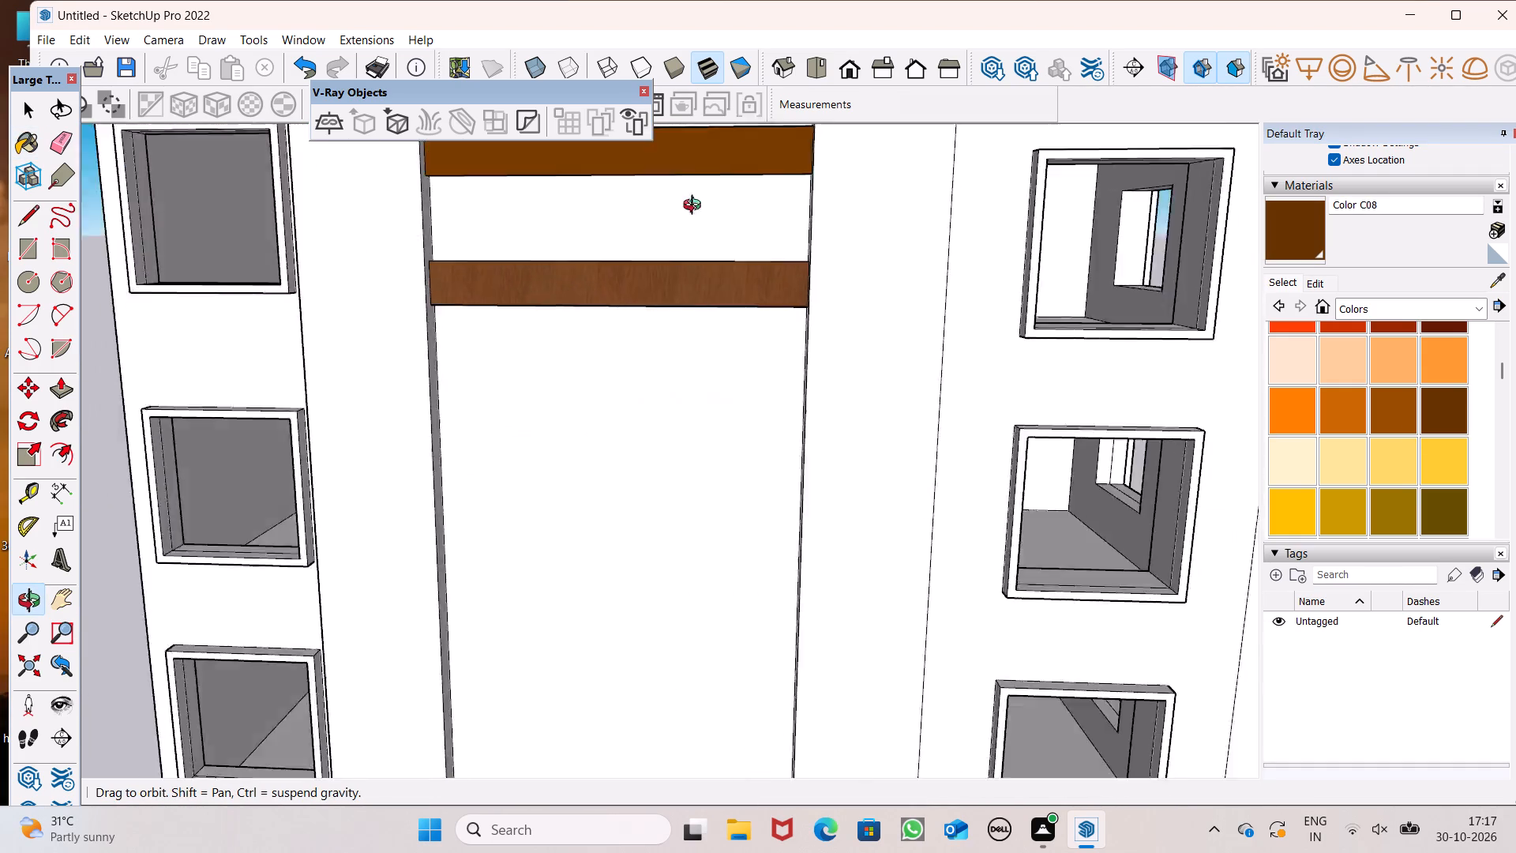
{"action": "middle_click_drag", "start_coordinate": [696, 207], "coordinate": [718, 62]}
{"action": "scroll", "coordinate": [760, 377], "scroll_direction": "up", "scroll_amount": 1}
{"action": "scroll", "coordinate": [760, 436], "scroll_direction": "down", "scroll_amount": 9}
{"action": "scroll", "coordinate": [735, 265], "scroll_direction": "up", "scroll_amount": 6}
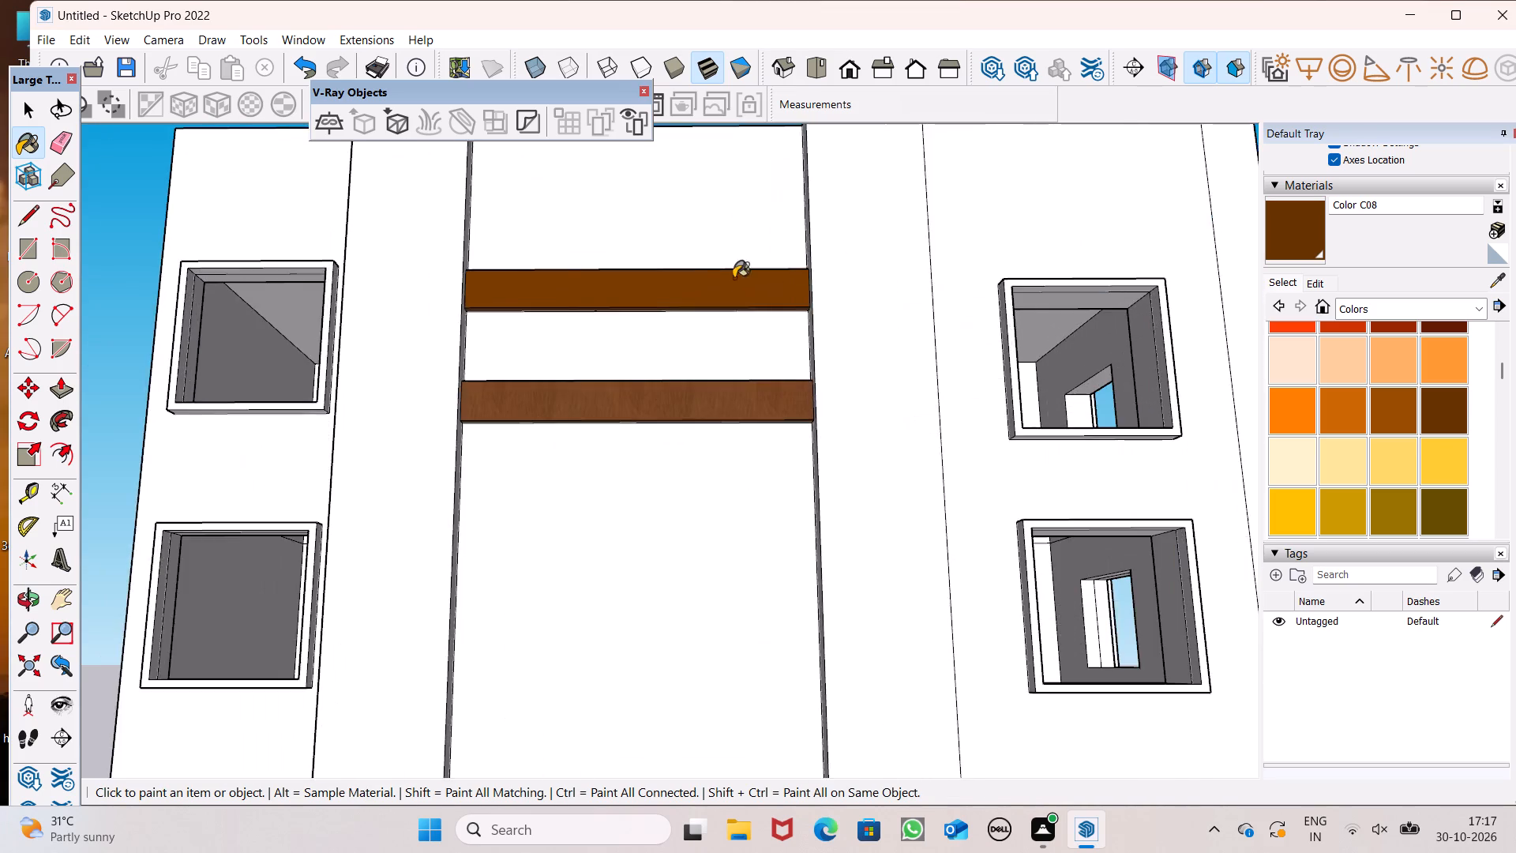
{"action": "scroll", "coordinate": [734, 278], "scroll_direction": "up", "scroll_amount": 2}
{"action": "middle_click_drag", "start_coordinate": [734, 278], "coordinate": [742, 167]}
{"action": "scroll", "coordinate": [742, 167], "scroll_direction": "up", "scroll_amount": 7}
{"action": "scroll", "coordinate": [778, 245], "scroll_direction": "up", "scroll_amount": 1}
{"action": "middle_click_drag", "start_coordinate": [778, 245], "coordinate": [811, 325]}
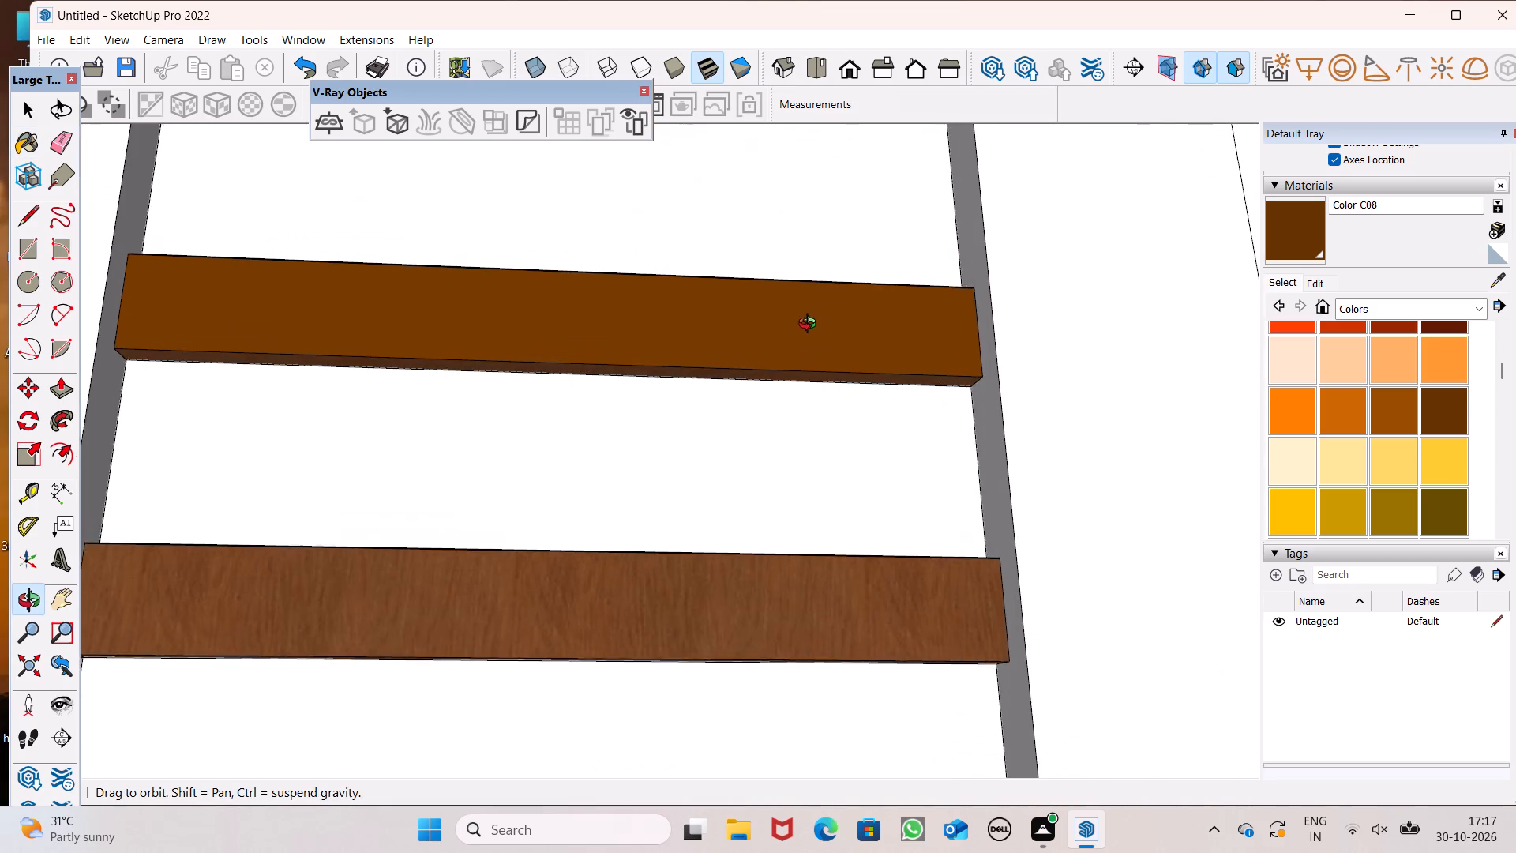
{"action": "middle_click_drag", "start_coordinate": [811, 325], "coordinate": [812, 326]}
{"action": "scroll", "coordinate": [852, 364], "scroll_direction": "up", "scroll_amount": 6}
{"action": "scroll", "coordinate": [869, 452], "scroll_direction": "down", "scroll_amount": 7}
{"action": "middle_click_drag", "start_coordinate": [852, 470], "coordinate": [853, 284]}
{"action": "scroll", "coordinate": [853, 294], "scroll_direction": "up", "scroll_amount": 1}
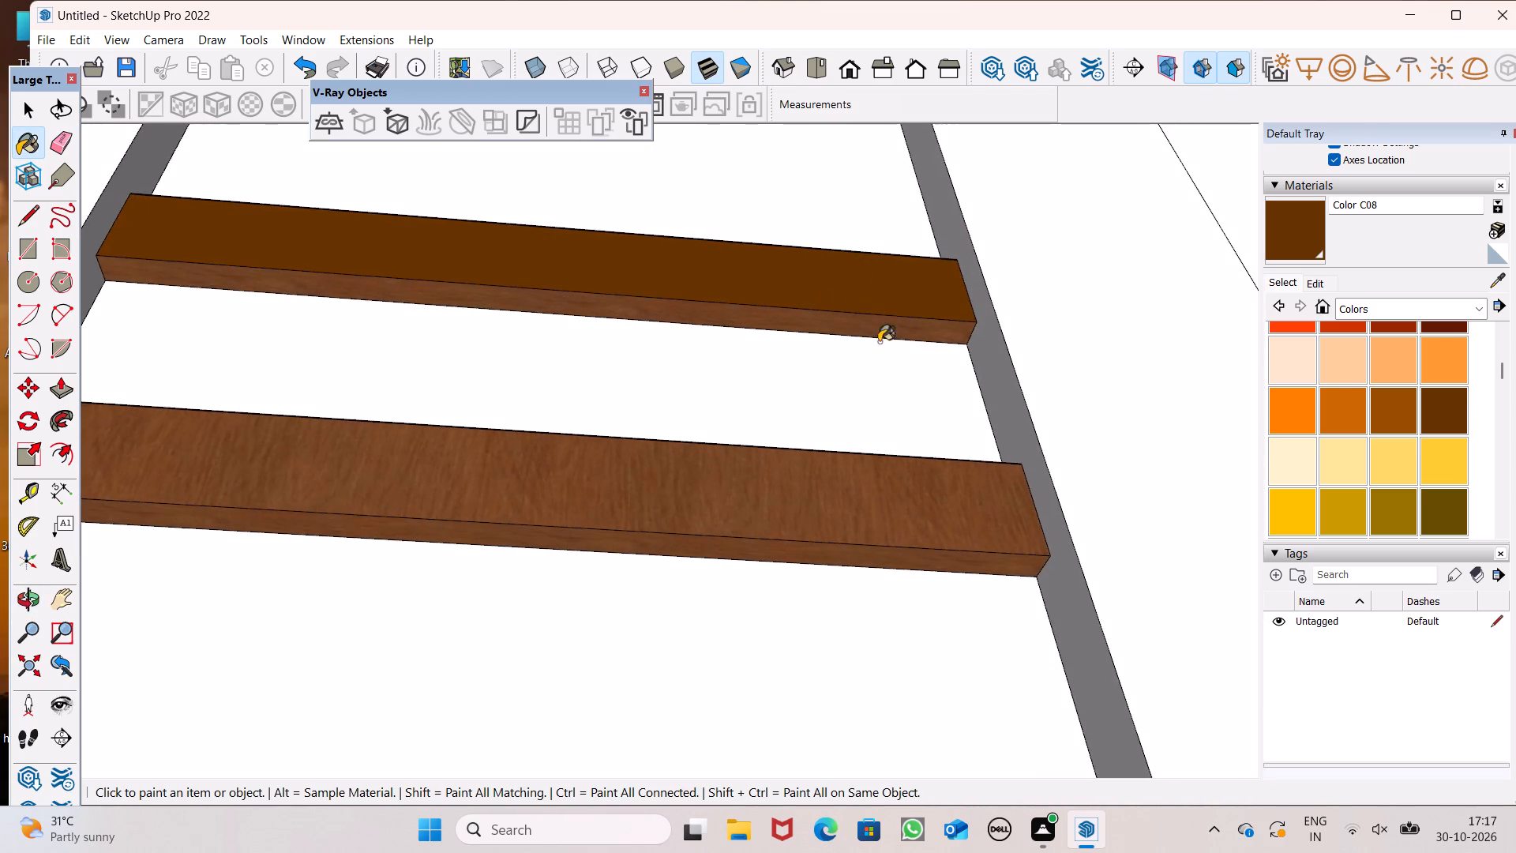
{"action": "scroll", "coordinate": [936, 366], "scroll_direction": "up", "scroll_amount": 6}
{"action": "left_click", "coordinate": [945, 306]}
Paint the front, underside and top of the second band from the top with Color C08.
{"action": "scroll", "coordinate": [913, 176], "scroll_direction": "down", "scroll_amount": 6}
{"action": "middle_click_drag", "start_coordinate": [901, 296], "coordinate": [895, 408]}
{"action": "left_click", "coordinate": [861, 539]}
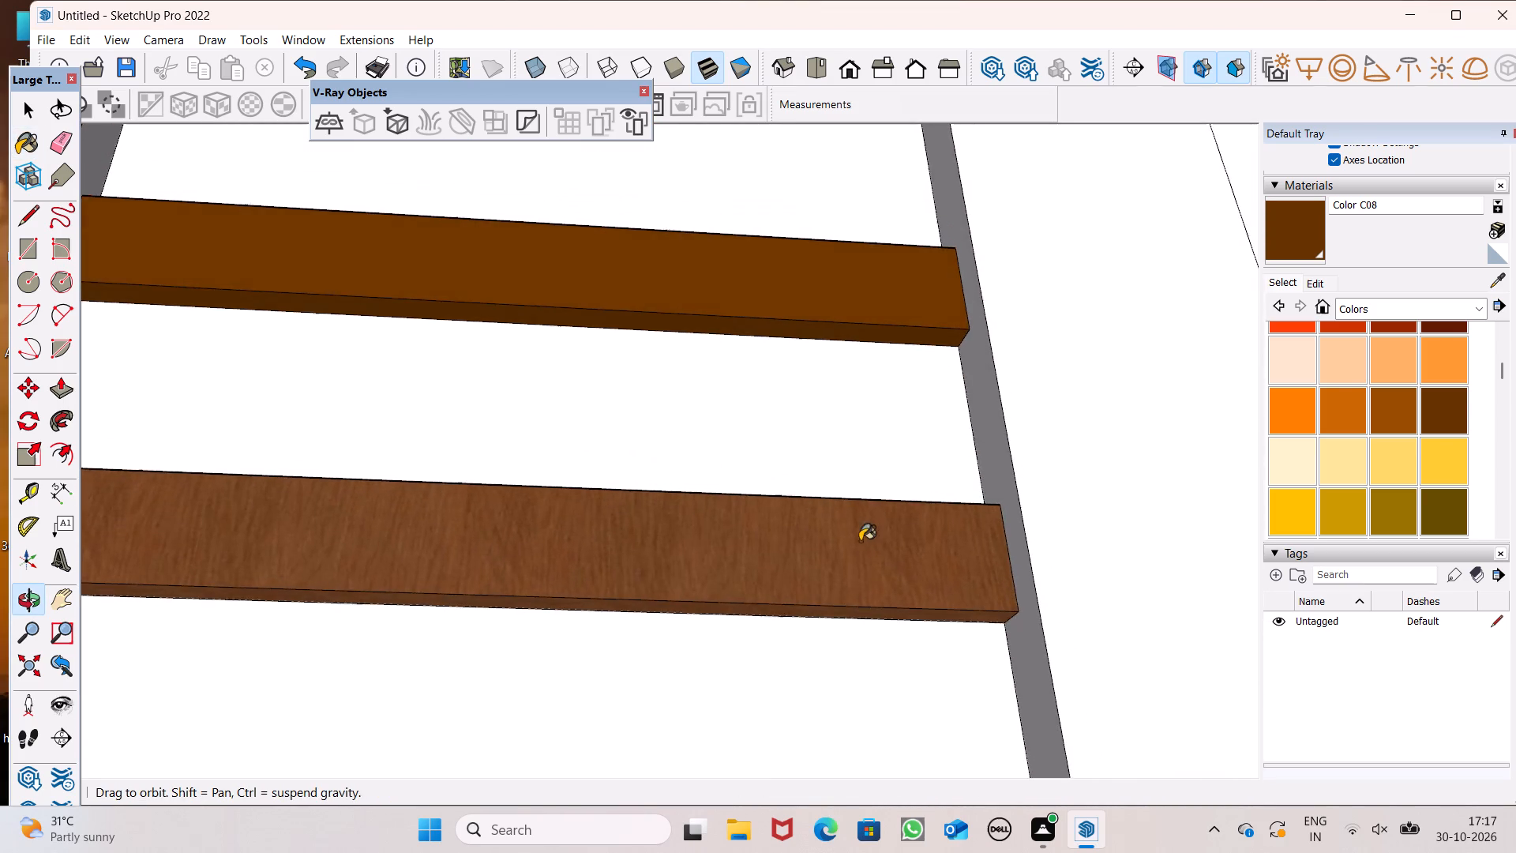
{"action": "scroll", "coordinate": [835, 408], "scroll_direction": "down", "scroll_amount": 4}
{"action": "middle_click_drag", "start_coordinate": [836, 538], "coordinate": [806, 444]}
{"action": "scroll", "coordinate": [834, 429], "scroll_direction": "up", "scroll_amount": 7}
{"action": "left_click", "coordinate": [871, 348]}
{"action": "scroll", "coordinate": [871, 303], "scroll_direction": "down", "scroll_amount": 5}
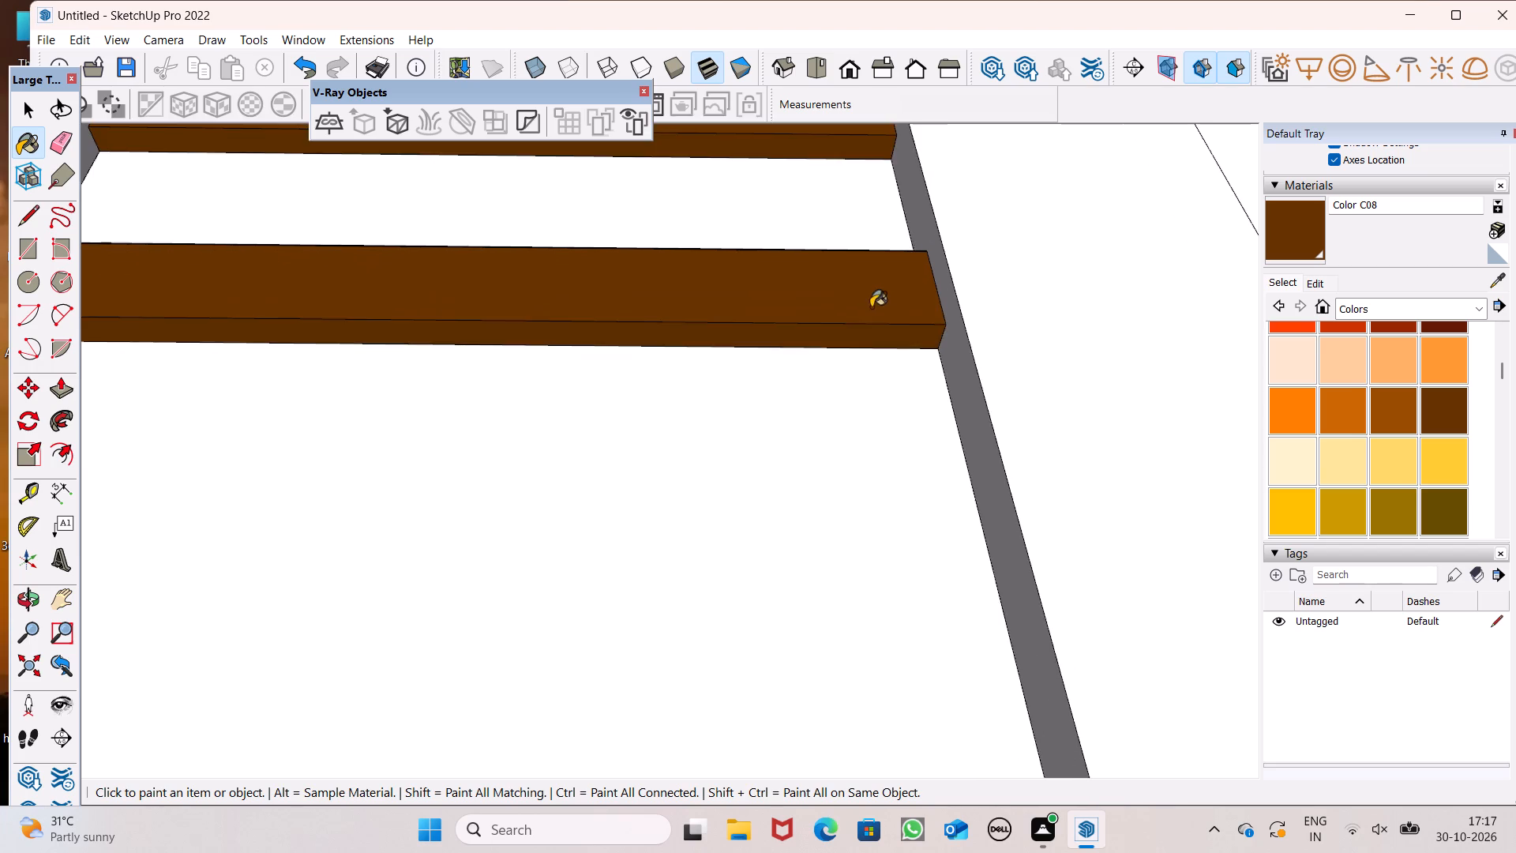
{"action": "middle_click_drag", "start_coordinate": [863, 339], "coordinate": [932, 607]}
{"action": "scroll", "coordinate": [823, 302], "scroll_direction": "down", "scroll_amount": 5}
{"action": "middle_click_drag", "start_coordinate": [820, 302], "coordinate": [857, 574]}
{"action": "scroll", "coordinate": [808, 414], "scroll_direction": "down", "scroll_amount": 4}
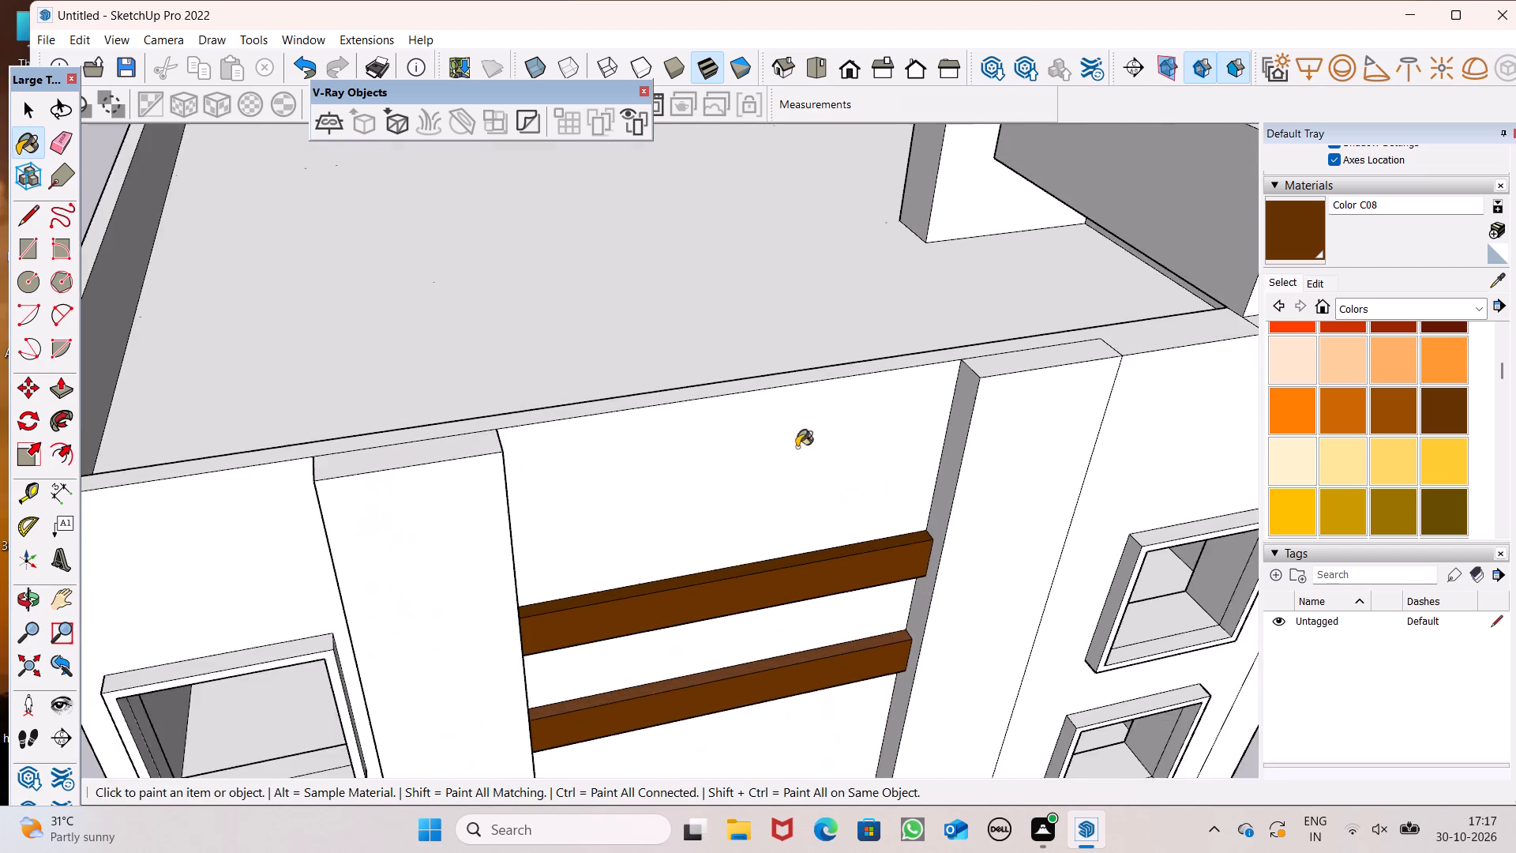
{"action": "scroll", "coordinate": [849, 568], "scroll_direction": "up", "scroll_amount": 3}
{"action": "scroll", "coordinate": [860, 603], "scroll_direction": "down", "scroll_amount": 1}
{"action": "scroll", "coordinate": [864, 613], "scroll_direction": "up", "scroll_amount": 10}
{"action": "left_click", "coordinate": [881, 657]}
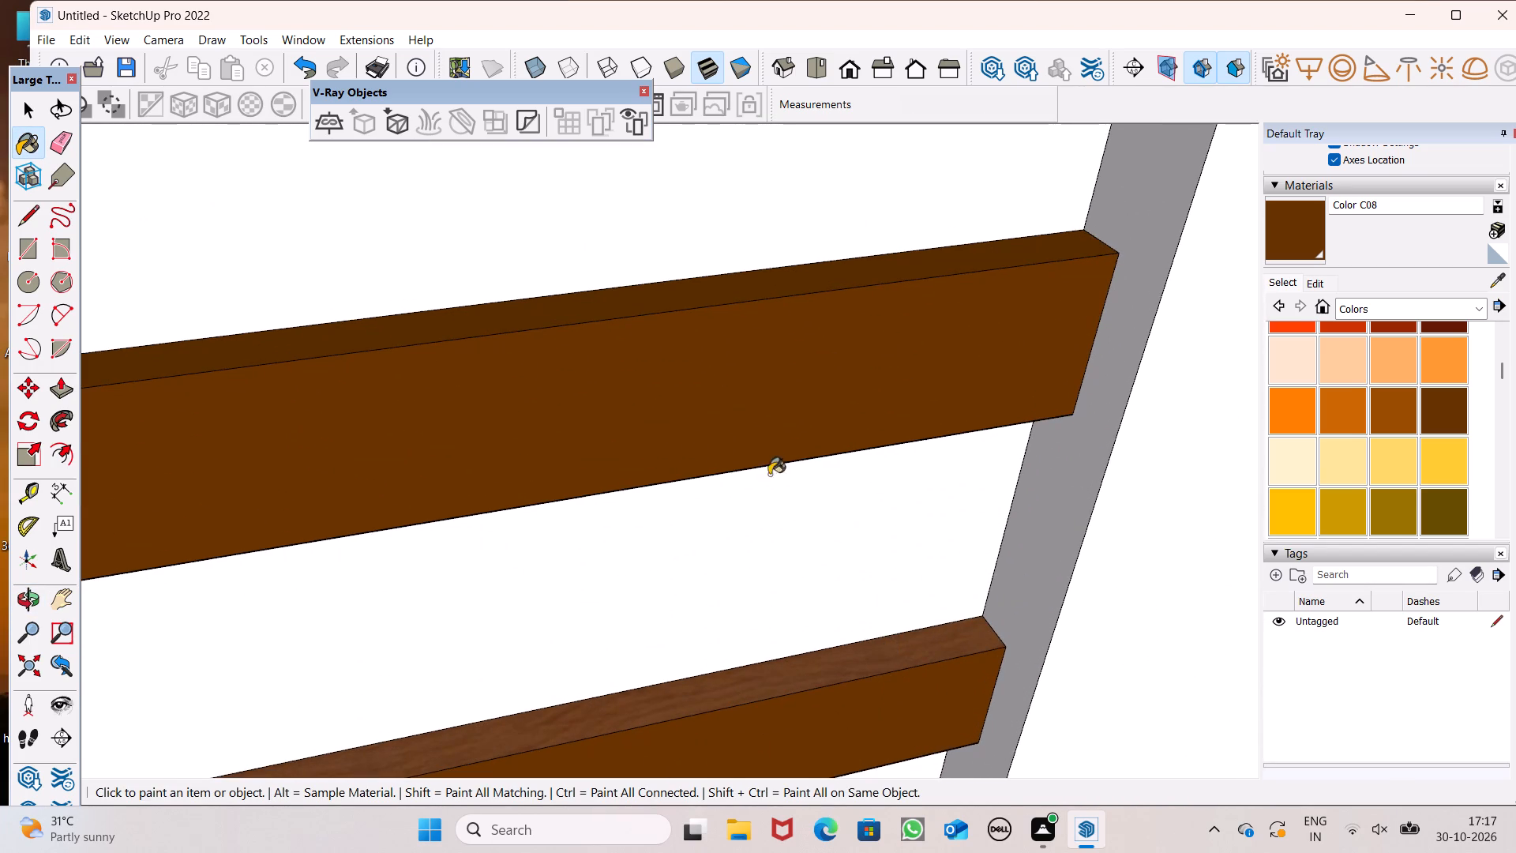
Paint the top and front faces of the lower pair's upper band with Color C08.
{"action": "scroll", "coordinate": [765, 469], "scroll_direction": "down", "scroll_amount": 5}
{"action": "middle_click_drag", "start_coordinate": [757, 474], "coordinate": [602, 329]}
{"action": "scroll", "coordinate": [591, 282], "scroll_direction": "down", "scroll_amount": 9}
{"action": "middle_click_drag", "start_coordinate": [613, 418], "coordinate": [576, 317]}
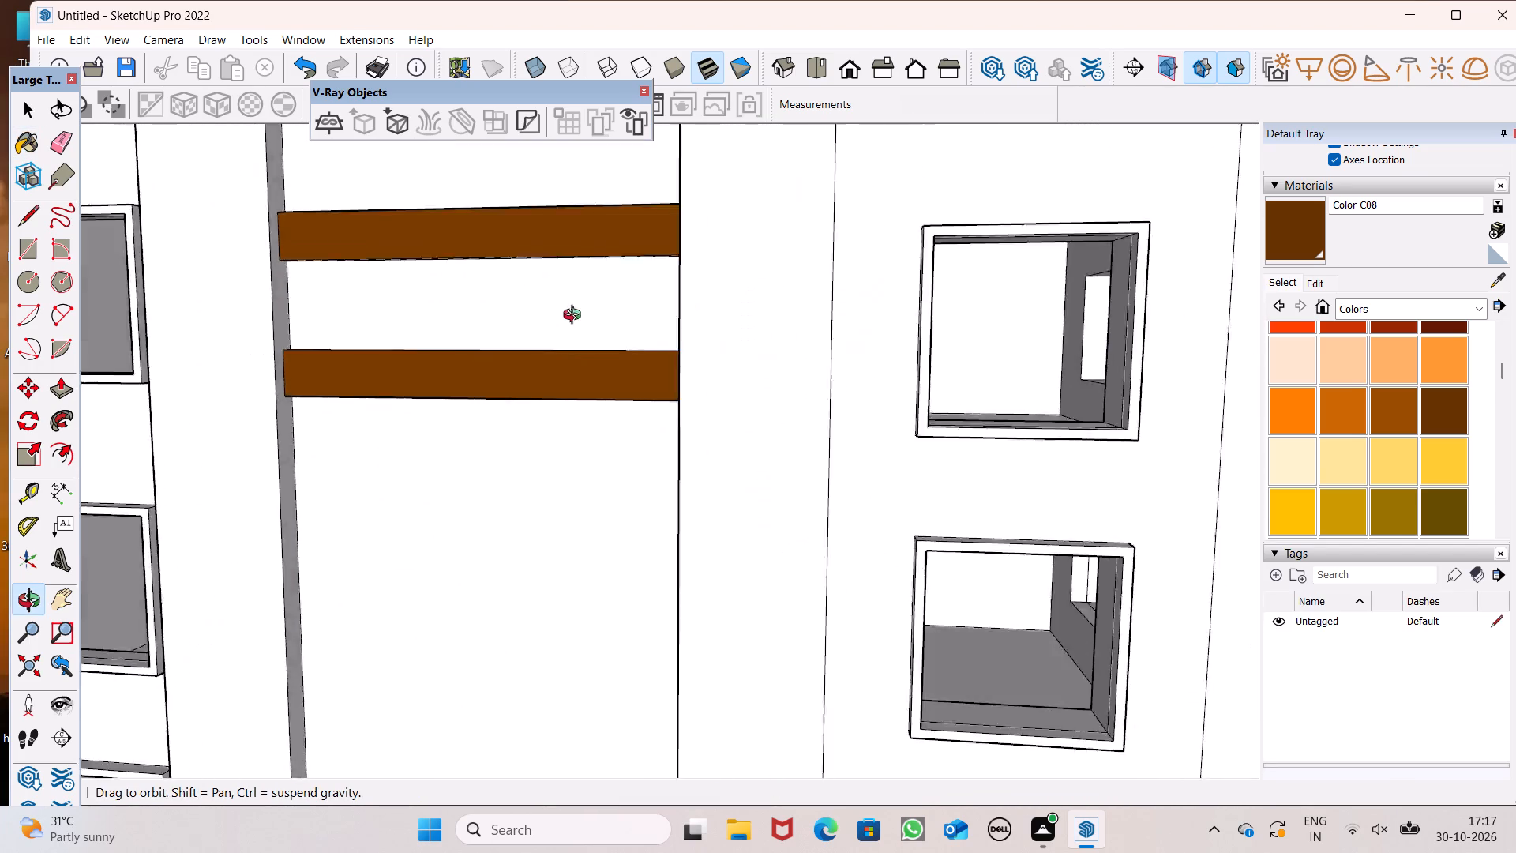
{"action": "middle_click_drag", "start_coordinate": [576, 317], "coordinate": [557, 272]}
{"action": "scroll", "coordinate": [556, 271], "scroll_direction": "down", "scroll_amount": 6}
{"action": "middle_click_drag", "start_coordinate": [559, 325], "coordinate": [303, 291]}
{"action": "scroll", "coordinate": [512, 316], "scroll_direction": "down", "scroll_amount": 4}
{"action": "middle_click_drag", "start_coordinate": [484, 408], "coordinate": [610, 473]}
{"action": "scroll", "coordinate": [553, 457], "scroll_direction": "down", "scroll_amount": 5}
{"action": "middle_click_drag", "start_coordinate": [537, 547], "coordinate": [647, 730]}
{"action": "scroll", "coordinate": [420, 672], "scroll_direction": "up", "scroll_amount": 7}
{"action": "scroll", "coordinate": [502, 472], "scroll_direction": "up", "scroll_amount": 14}
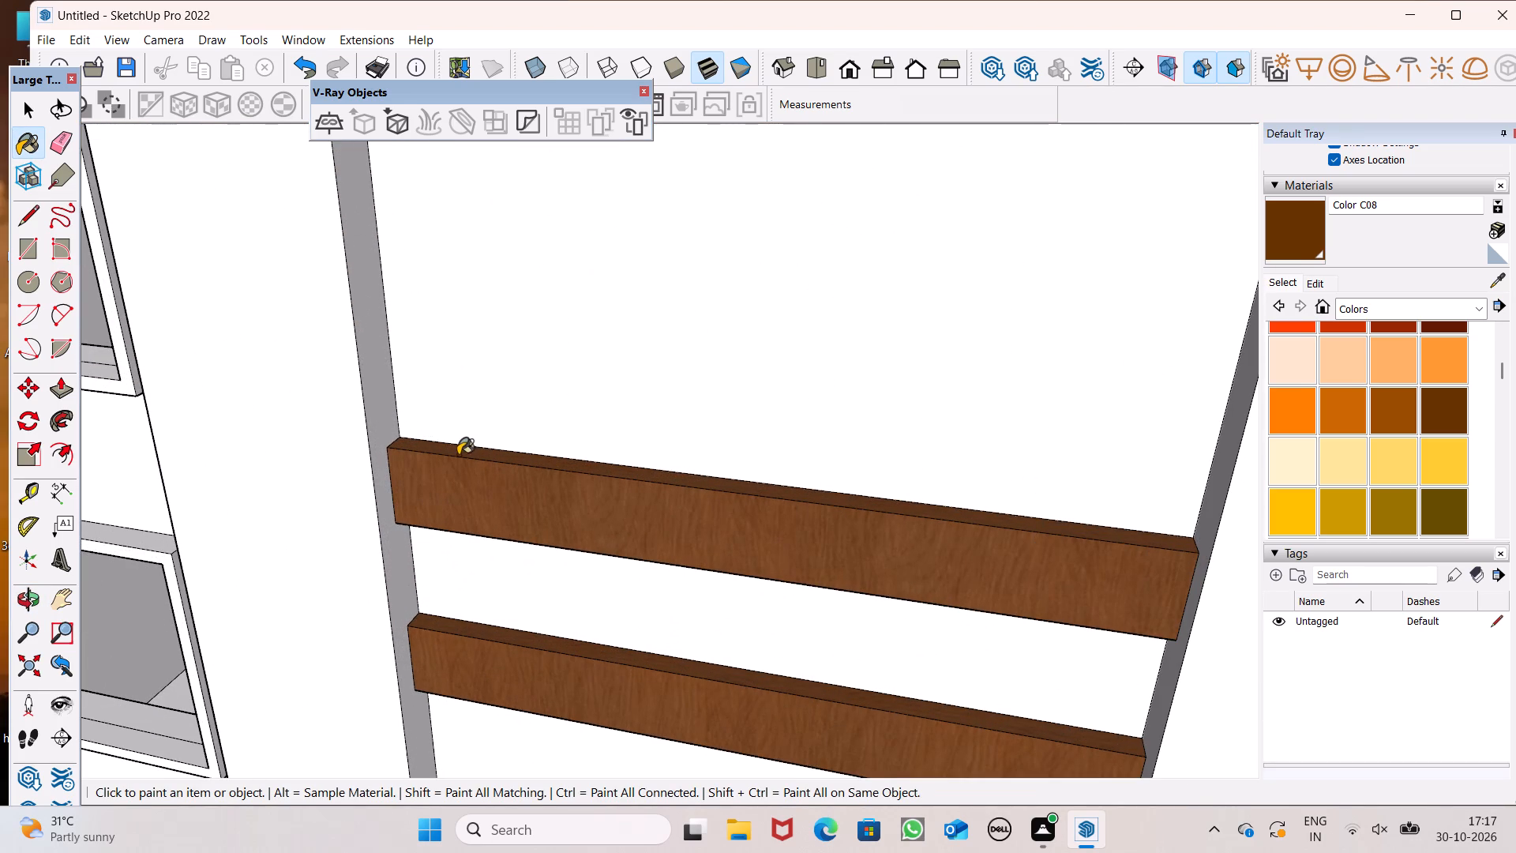
{"action": "left_click", "coordinate": [458, 455]}
{"action": "left_click", "coordinate": [463, 482]}
Paint the underside of the lower pair's upper band with Color C08.
{"action": "scroll", "coordinate": [461, 466], "scroll_direction": "down", "scroll_amount": 4}
{"action": "middle_click_drag", "start_coordinate": [581, 528], "coordinate": [573, 624]}
{"action": "scroll", "coordinate": [605, 610], "scroll_direction": "up", "scroll_amount": 7}
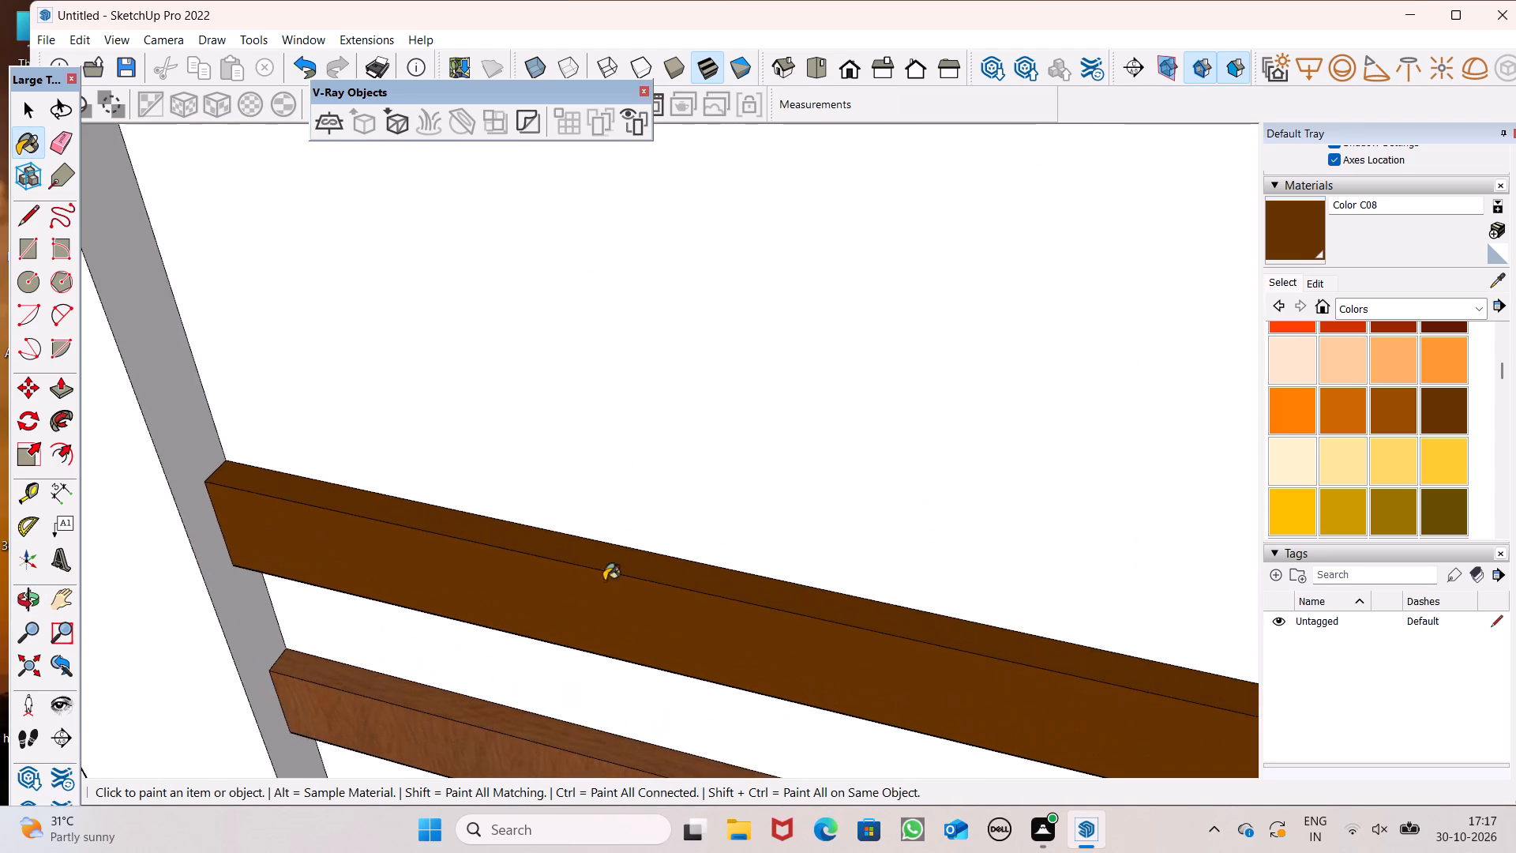
{"action": "scroll", "coordinate": [553, 550], "scroll_direction": "down", "scroll_amount": 4}
{"action": "middle_click_drag", "start_coordinate": [628, 617], "coordinate": [513, 201]}
{"action": "scroll", "coordinate": [516, 224], "scroll_direction": "down", "scroll_amount": 1}
{"action": "scroll", "coordinate": [655, 208], "scroll_direction": "up", "scroll_amount": 7}
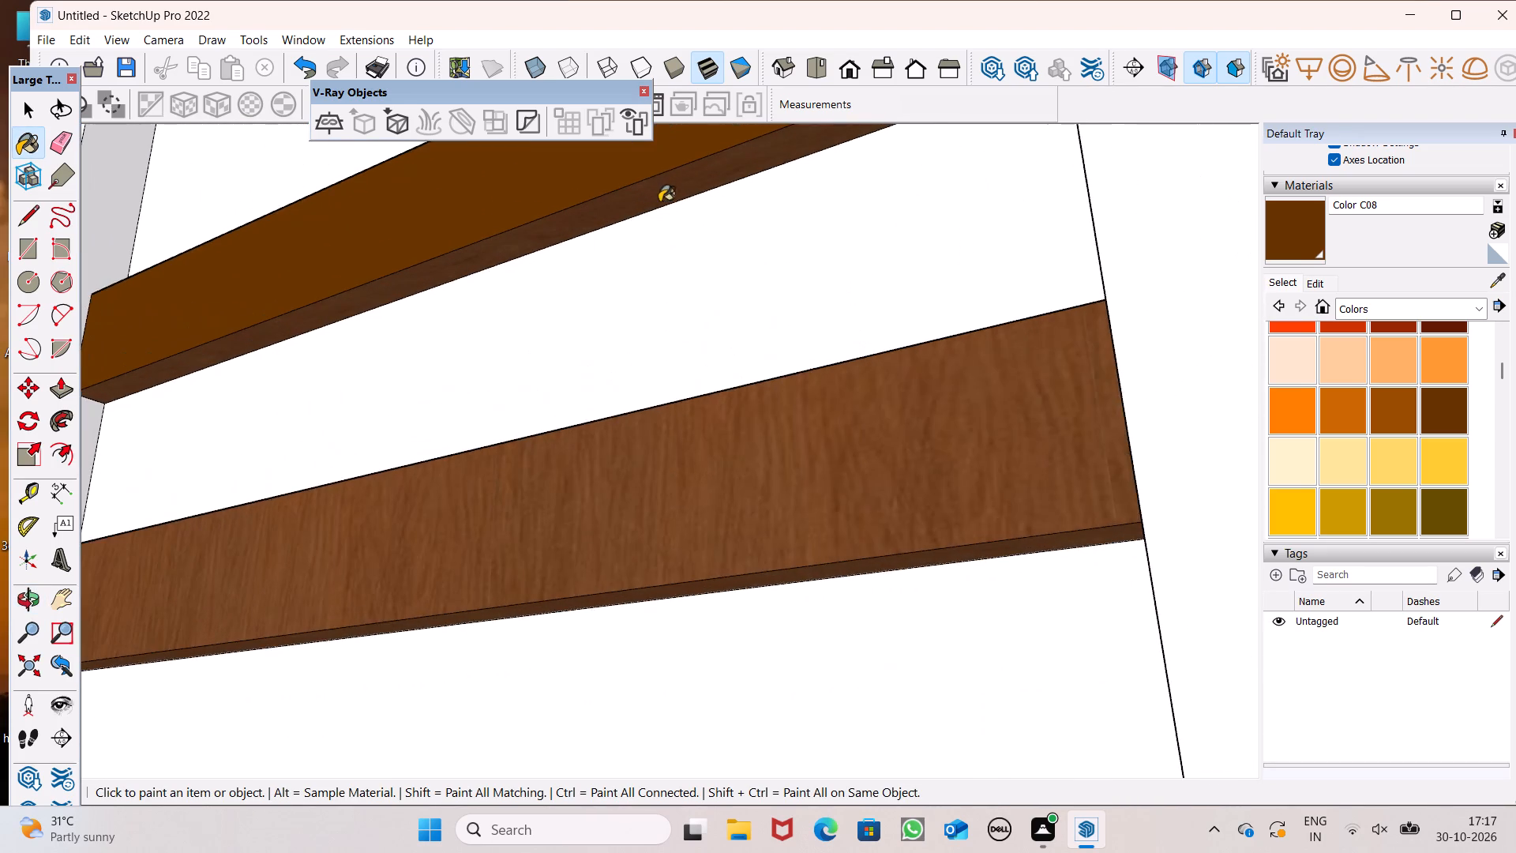
{"action": "scroll", "coordinate": [672, 181], "scroll_direction": "up", "scroll_amount": 7}
{"action": "left_click", "coordinate": [672, 181]}
Paint the front, underside and top of the lowest band on the central panel with Color C08.
{"action": "scroll", "coordinate": [649, 215], "scroll_direction": "down", "scroll_amount": 8}
{"action": "left_click", "coordinate": [695, 453]}
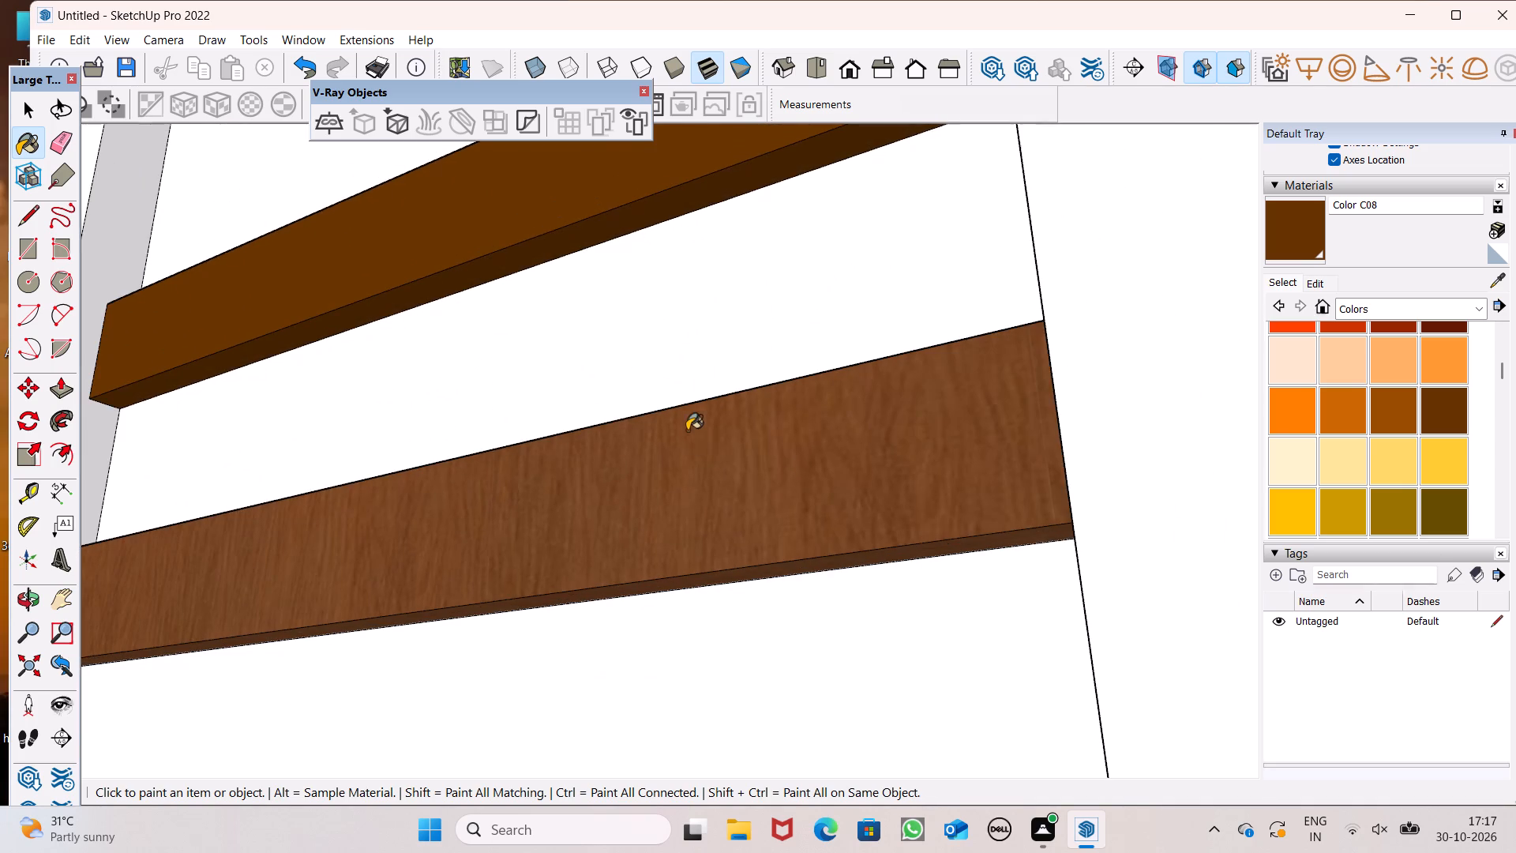
{"action": "scroll", "coordinate": [686, 417], "scroll_direction": "down", "scroll_amount": 4}
{"action": "scroll", "coordinate": [743, 563], "scroll_direction": "up", "scroll_amount": 1}
{"action": "middle_click_drag", "start_coordinate": [743, 562], "coordinate": [734, 422]}
{"action": "scroll", "coordinate": [722, 384], "scroll_direction": "up", "scroll_amount": 5}
{"action": "left_click", "coordinate": [719, 378]}
{"action": "scroll", "coordinate": [719, 378], "scroll_direction": "down", "scroll_amount": 4}
{"action": "middle_click_drag", "start_coordinate": [711, 320], "coordinate": [1116, 749]}
{"action": "scroll", "coordinate": [1004, 556], "scroll_direction": "up", "scroll_amount": 1}
{"action": "middle_click_drag", "start_coordinate": [1004, 558], "coordinate": [1047, 646]}
{"action": "scroll", "coordinate": [970, 512], "scroll_direction": "up", "scroll_amount": 4}
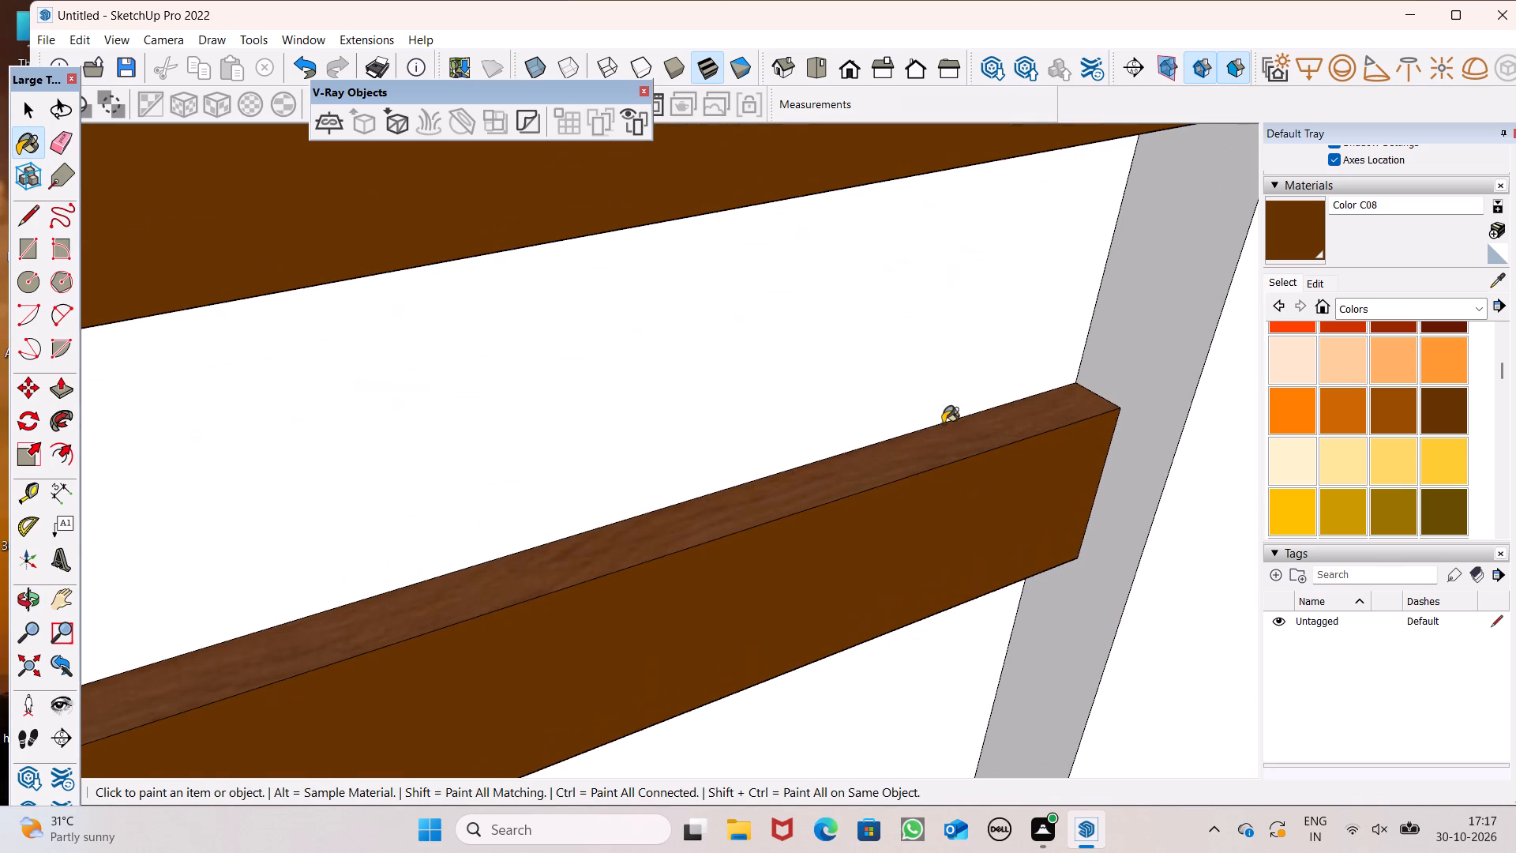
{"action": "left_click", "coordinate": [940, 448]}
Examine the side wall with its recoloured bands from several angles and distances.
{"action": "scroll", "coordinate": [862, 433], "scroll_direction": "down", "scroll_amount": 5}
{"action": "scroll", "coordinate": [666, 408], "scroll_direction": "down", "scroll_amount": 2}
{"action": "middle_click_drag", "start_coordinate": [677, 459], "coordinate": [517, 465]}
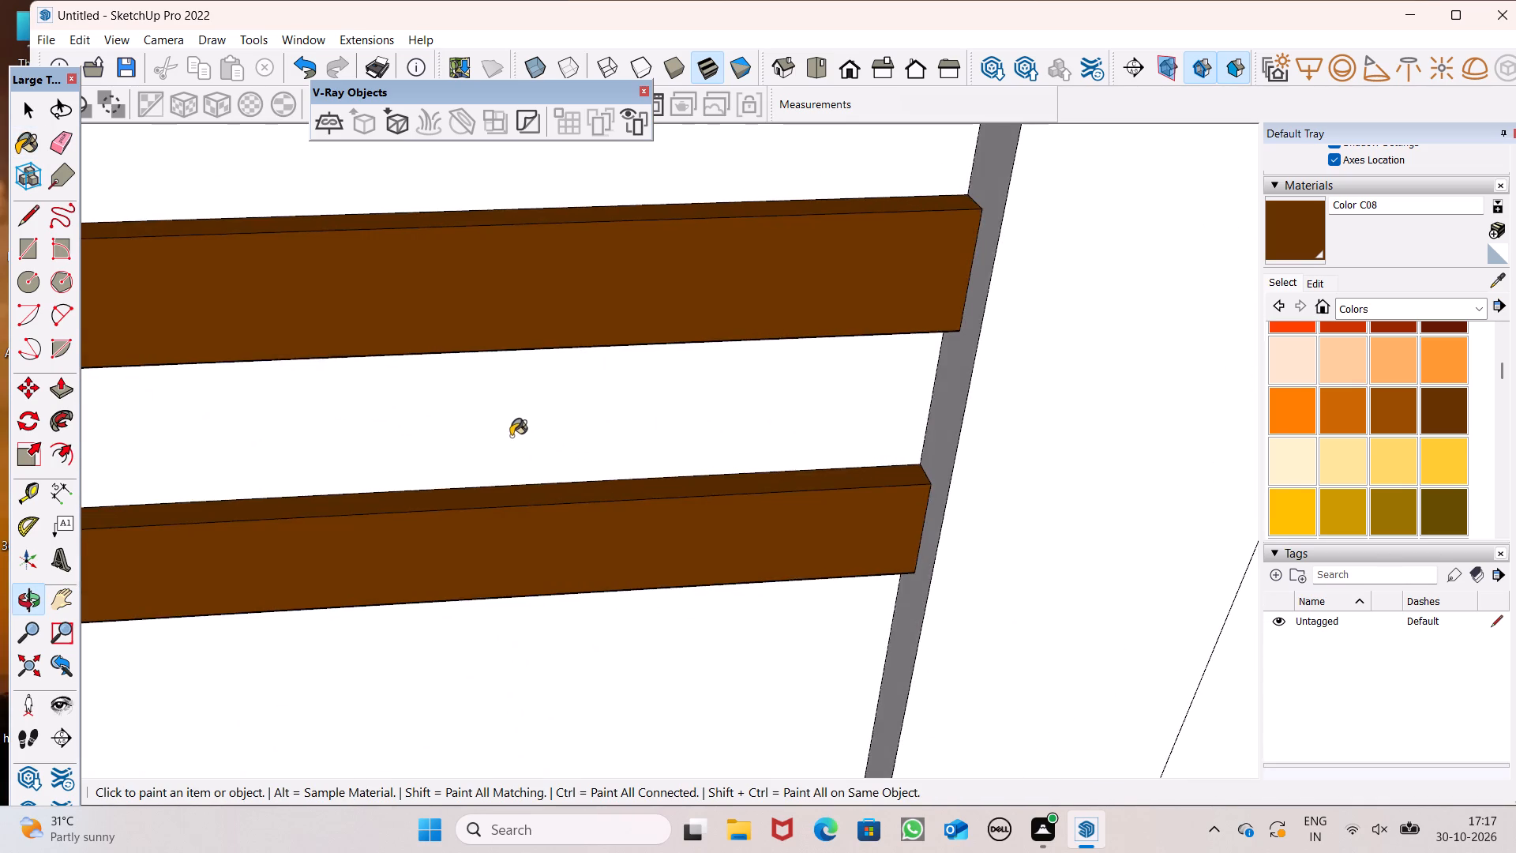
{"action": "scroll", "coordinate": [511, 435], "scroll_direction": "down", "scroll_amount": 12}
{"action": "key", "text": "space"}
{"action": "middle_click_drag", "start_coordinate": [610, 485], "coordinate": [438, 409]}
{"action": "scroll", "coordinate": [558, 408], "scroll_direction": "down", "scroll_amount": 4}
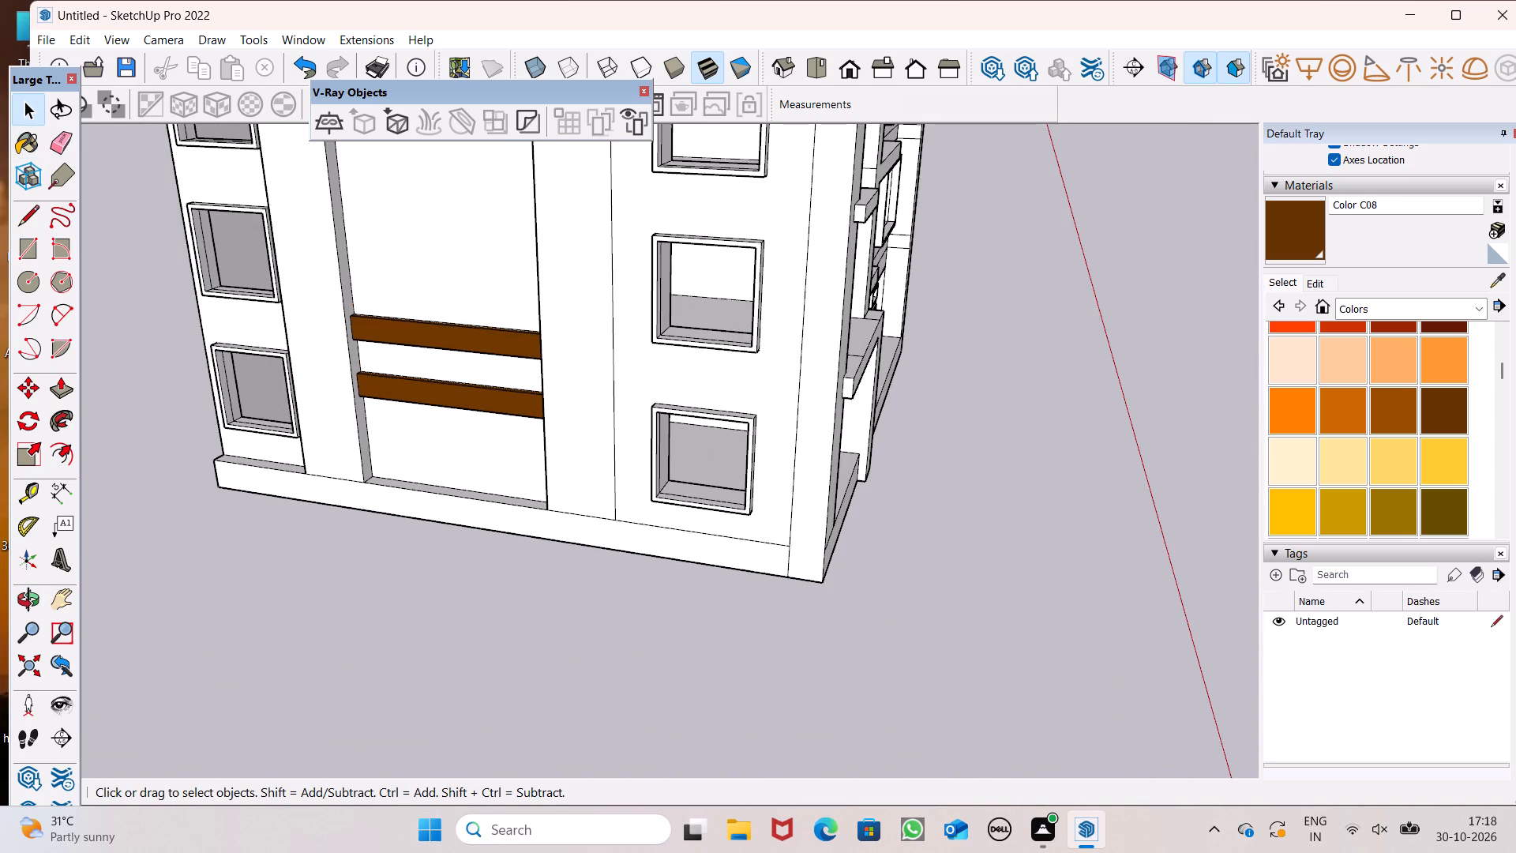
{"action": "scroll", "coordinate": [580, 578], "scroll_direction": "down", "scroll_amount": 7}
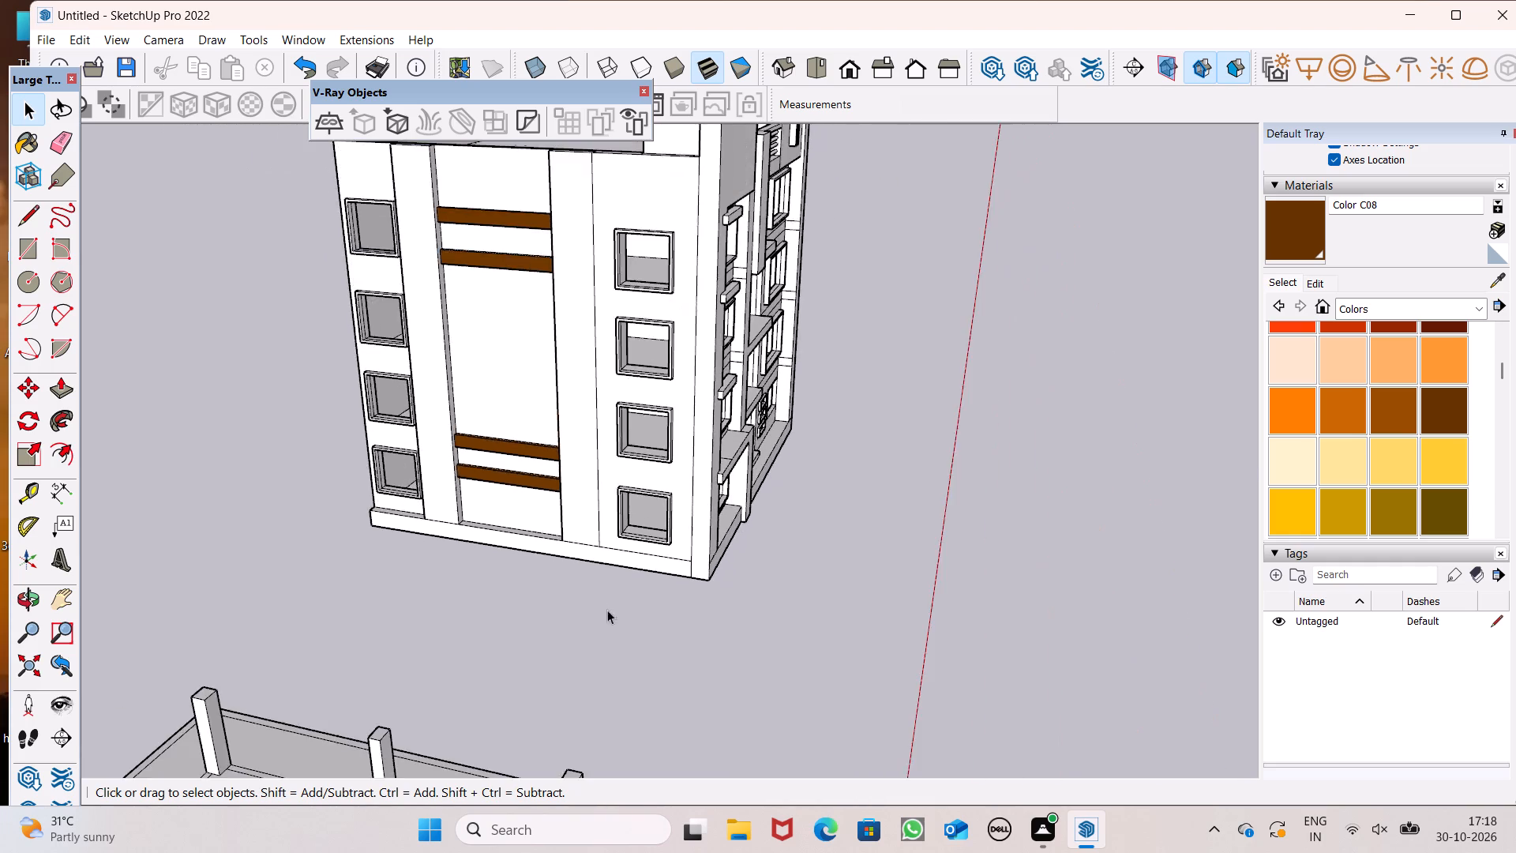
{"action": "middle_click_drag", "start_coordinate": [609, 610], "coordinate": [885, 438]}
{"action": "scroll", "coordinate": [885, 438], "scroll_direction": "up", "scroll_amount": 1}
{"action": "scroll", "coordinate": [667, 400], "scroll_direction": "down", "scroll_amount": 5}
{"action": "middle_click_drag", "start_coordinate": [695, 396], "coordinate": [676, 423]}
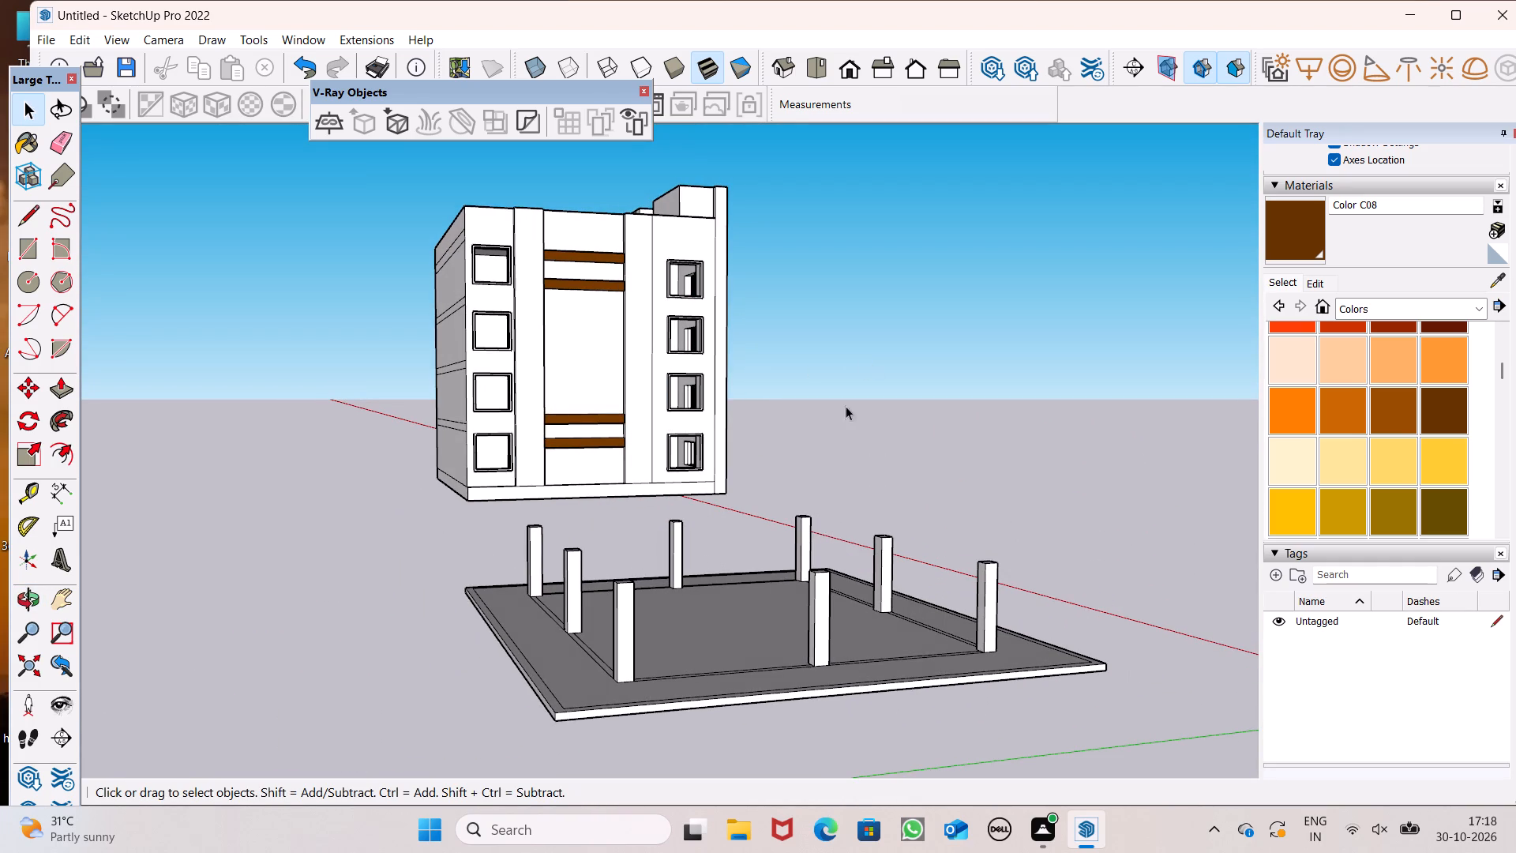
{"action": "scroll", "coordinate": [889, 472], "scroll_direction": "up", "scroll_amount": 1}
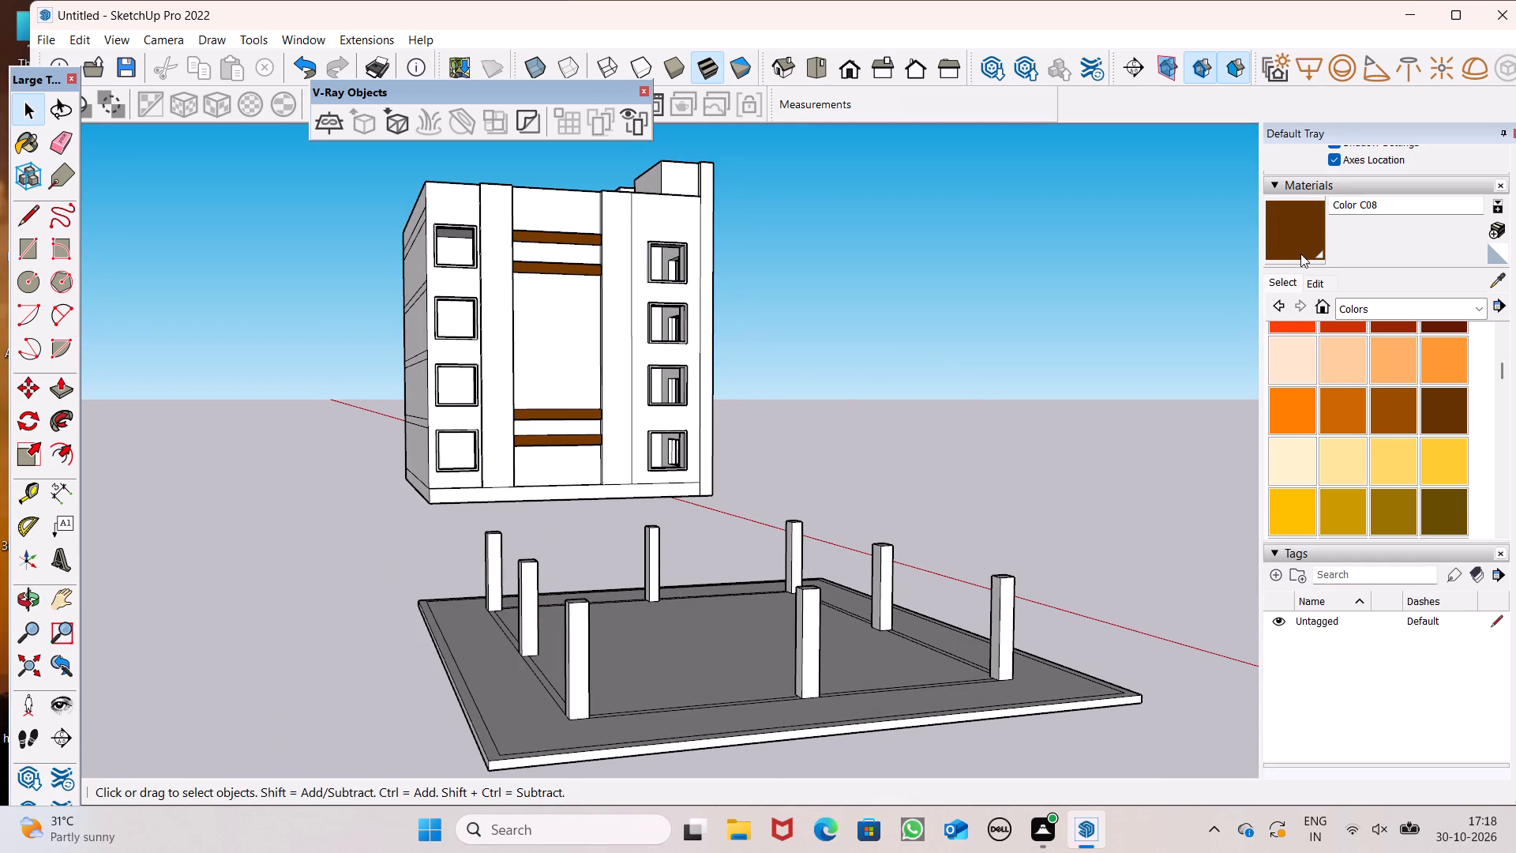
Paint the front, top and inner side of the side-wall pilaster nearer the front facade with Color C07.
{"action": "left_click", "coordinate": [1394, 423]}
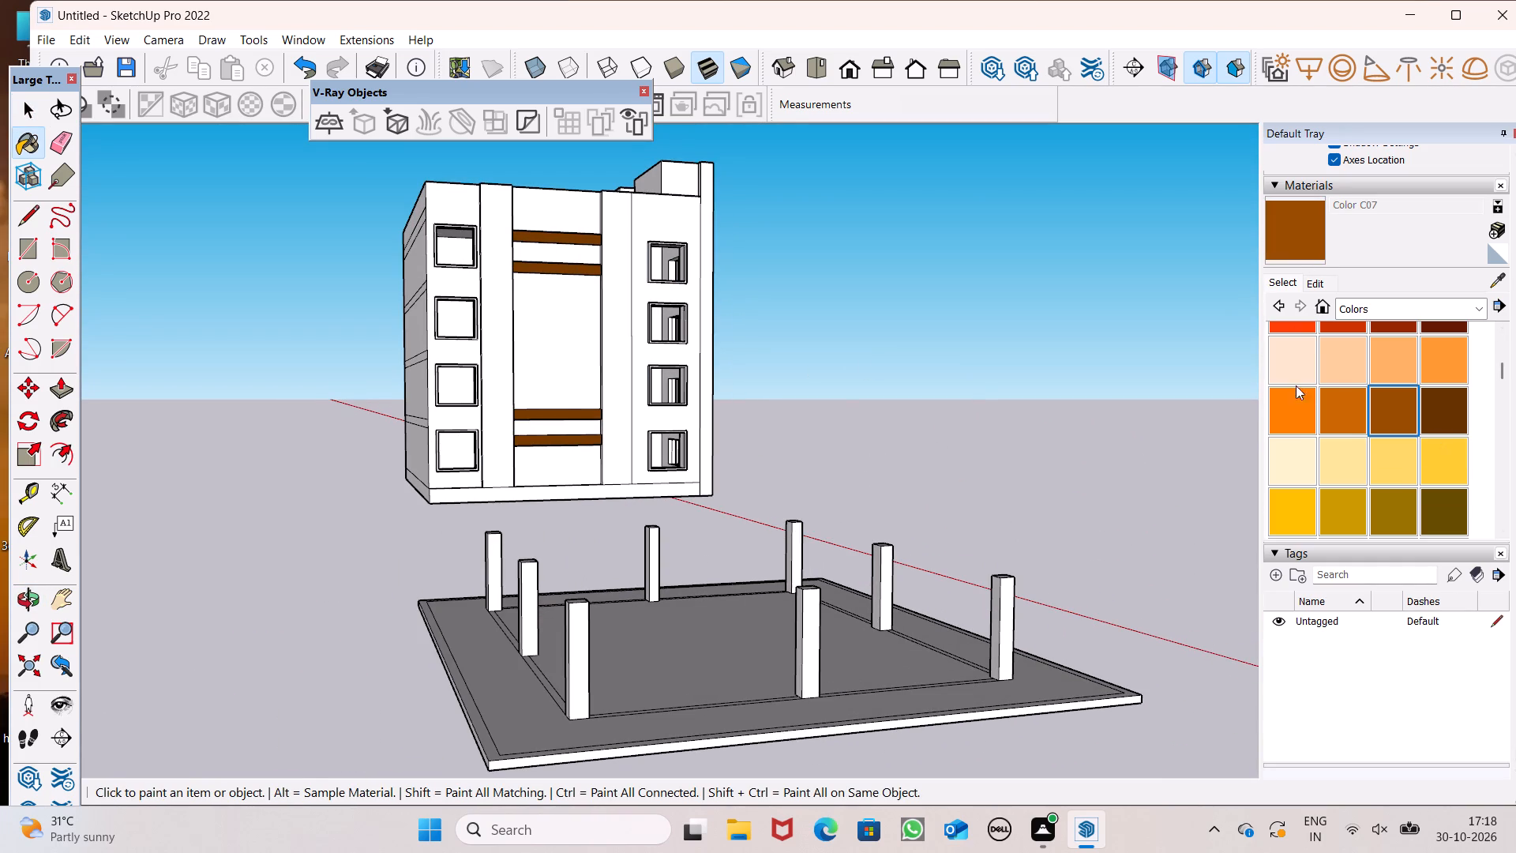
{"action": "scroll", "coordinate": [727, 340], "scroll_direction": "up", "scroll_amount": 4}
{"action": "scroll", "coordinate": [695, 340], "scroll_direction": "down", "scroll_amount": 1}
{"action": "left_click", "coordinate": [584, 329]}
{"action": "middle_click_drag", "start_coordinate": [594, 338], "coordinate": [730, 617]}
{"action": "scroll", "coordinate": [730, 617], "scroll_direction": "up", "scroll_amount": 13}
{"action": "left_click", "coordinate": [666, 297]}
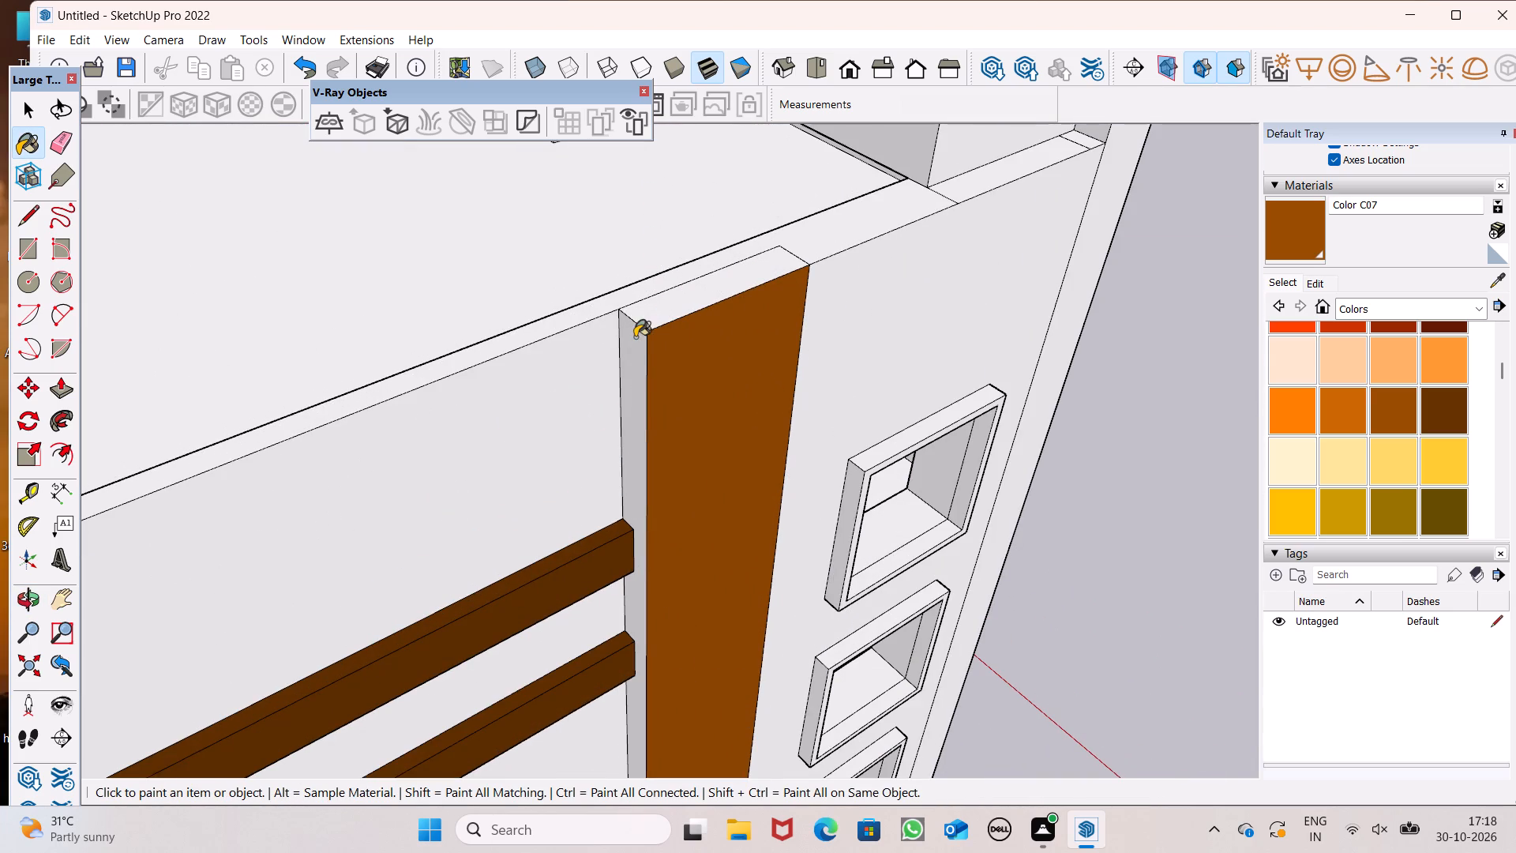
{"action": "left_click", "coordinate": [635, 337]}
Paint the top, front, outer side and inner side of the pilaster farther from the front facade with Color C07.
{"action": "scroll", "coordinate": [667, 252], "scroll_direction": "down", "scroll_amount": 7}
{"action": "scroll", "coordinate": [456, 450], "scroll_direction": "up", "scroll_amount": 5}
{"action": "left_click", "coordinate": [262, 366]}
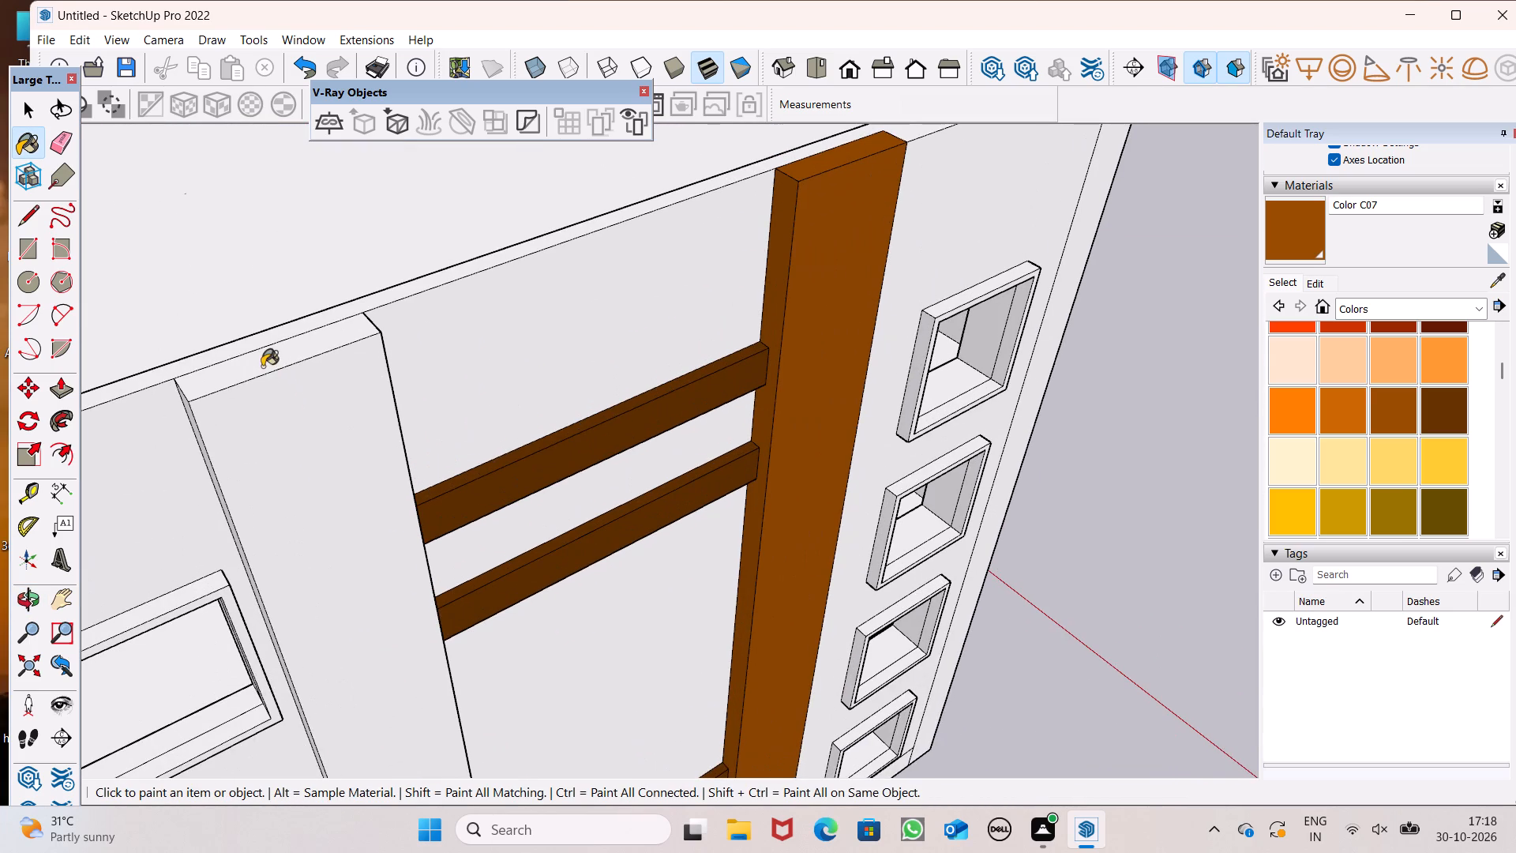
{"action": "left_click", "coordinate": [285, 398]}
{"action": "scroll", "coordinate": [354, 402], "scroll_direction": "down", "scroll_amount": 4}
{"action": "middle_click_drag", "start_coordinate": [148, 487], "coordinate": [350, 412]}
{"action": "scroll", "coordinate": [534, 401], "scroll_direction": "up", "scroll_amount": 3}
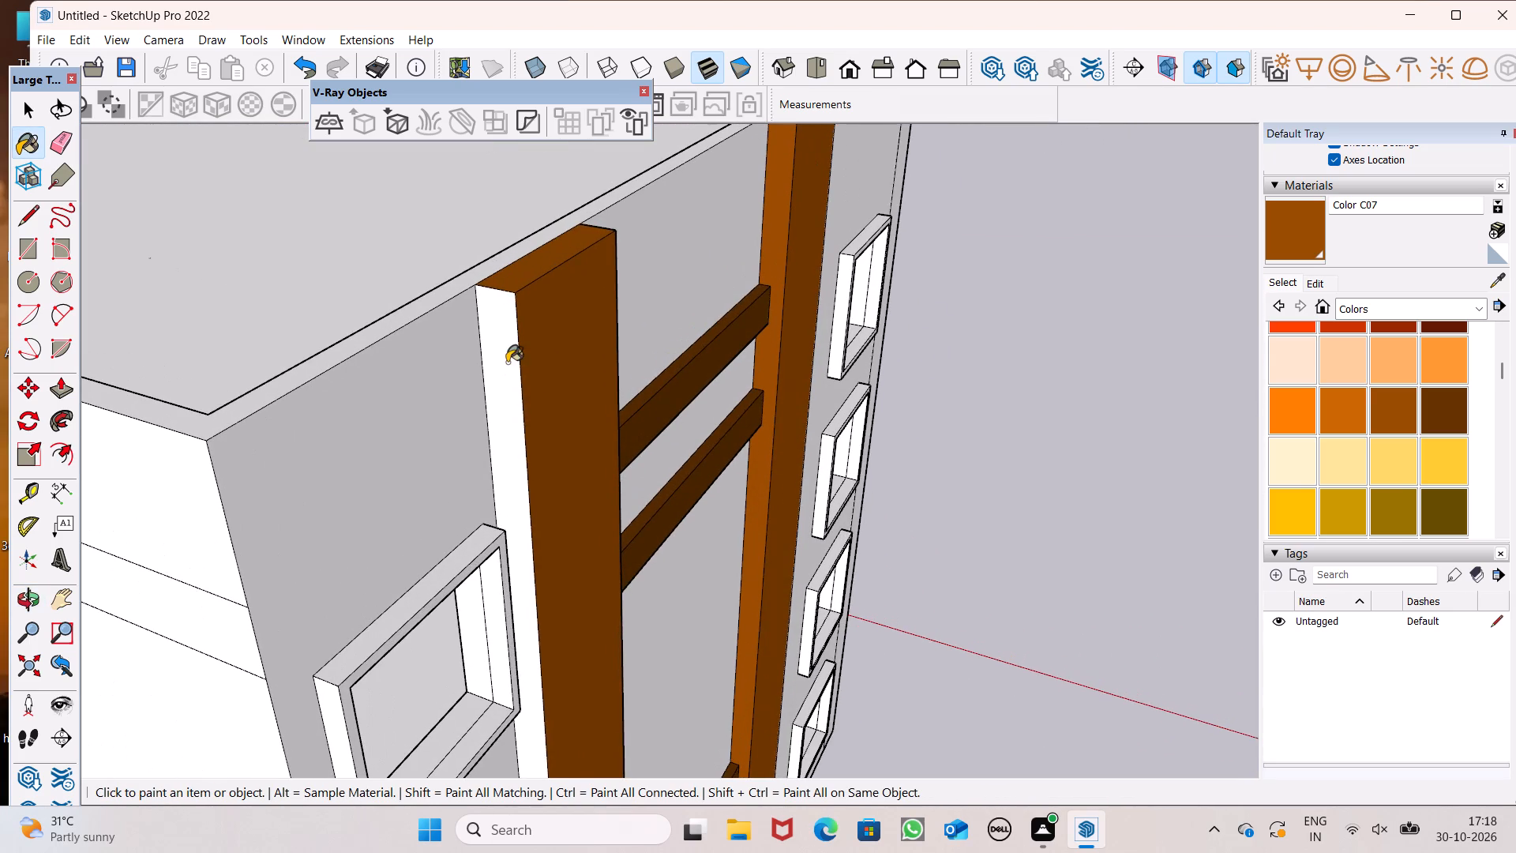
{"action": "left_click", "coordinate": [507, 363]}
{"action": "scroll", "coordinate": [532, 335], "scroll_direction": "down", "scroll_amount": 4}
{"action": "middle_click_drag", "start_coordinate": [588, 399], "coordinate": [0, 421]}
{"action": "scroll", "coordinate": [210, 249], "scroll_direction": "up", "scroll_amount": 6}
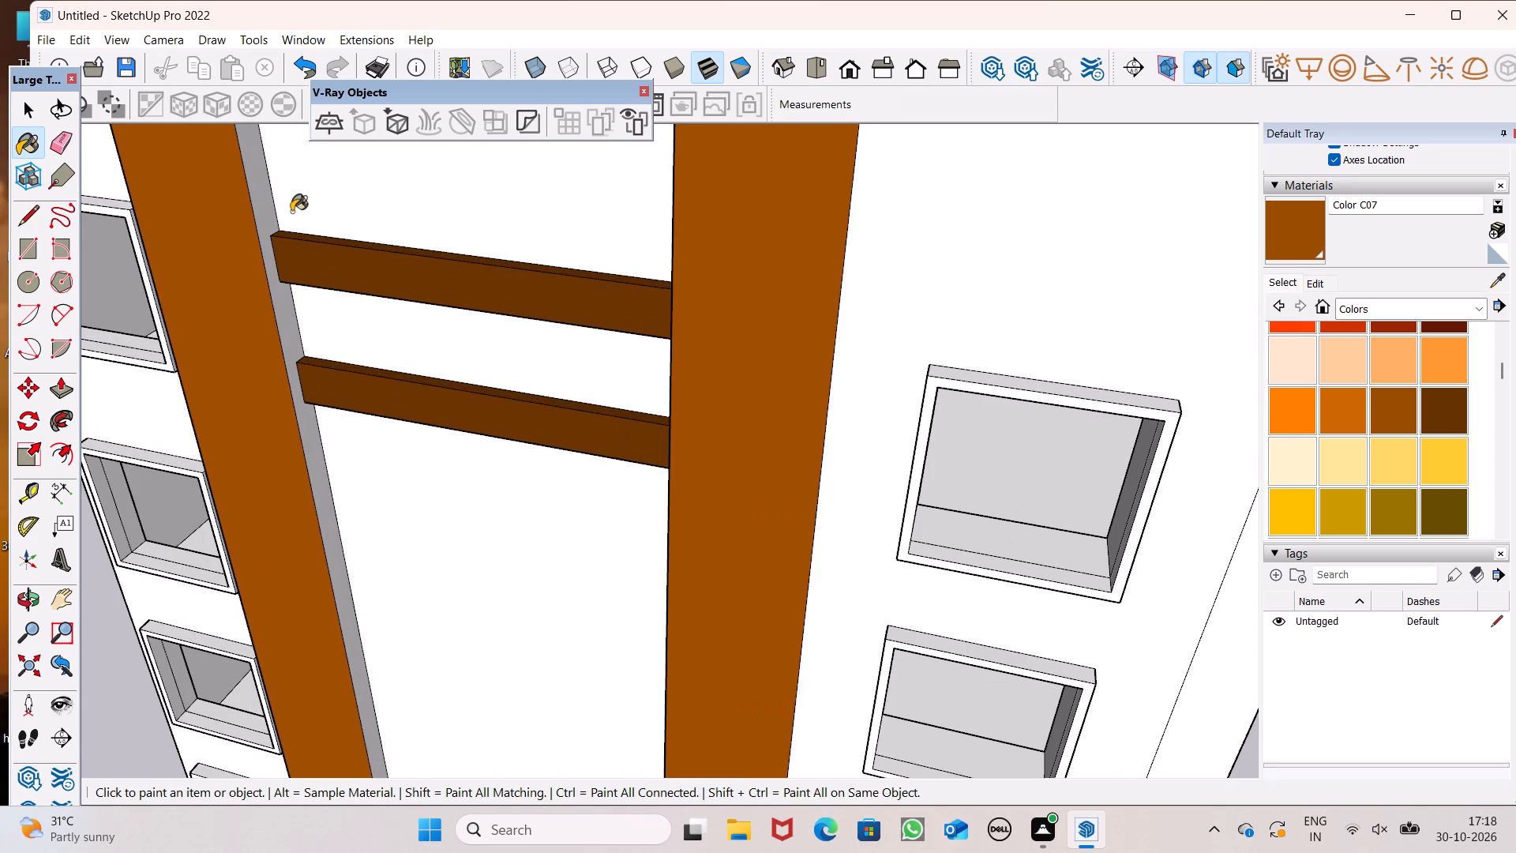
{"action": "left_click", "coordinate": [271, 226]}
Examine the painted side wall with its brown pilasters and bands from above, from below and towards the front facade.
{"action": "scroll", "coordinate": [268, 239], "scroll_direction": "down", "scroll_amount": 5}
{"action": "middle_click_drag", "start_coordinate": [287, 313], "coordinate": [874, 329]}
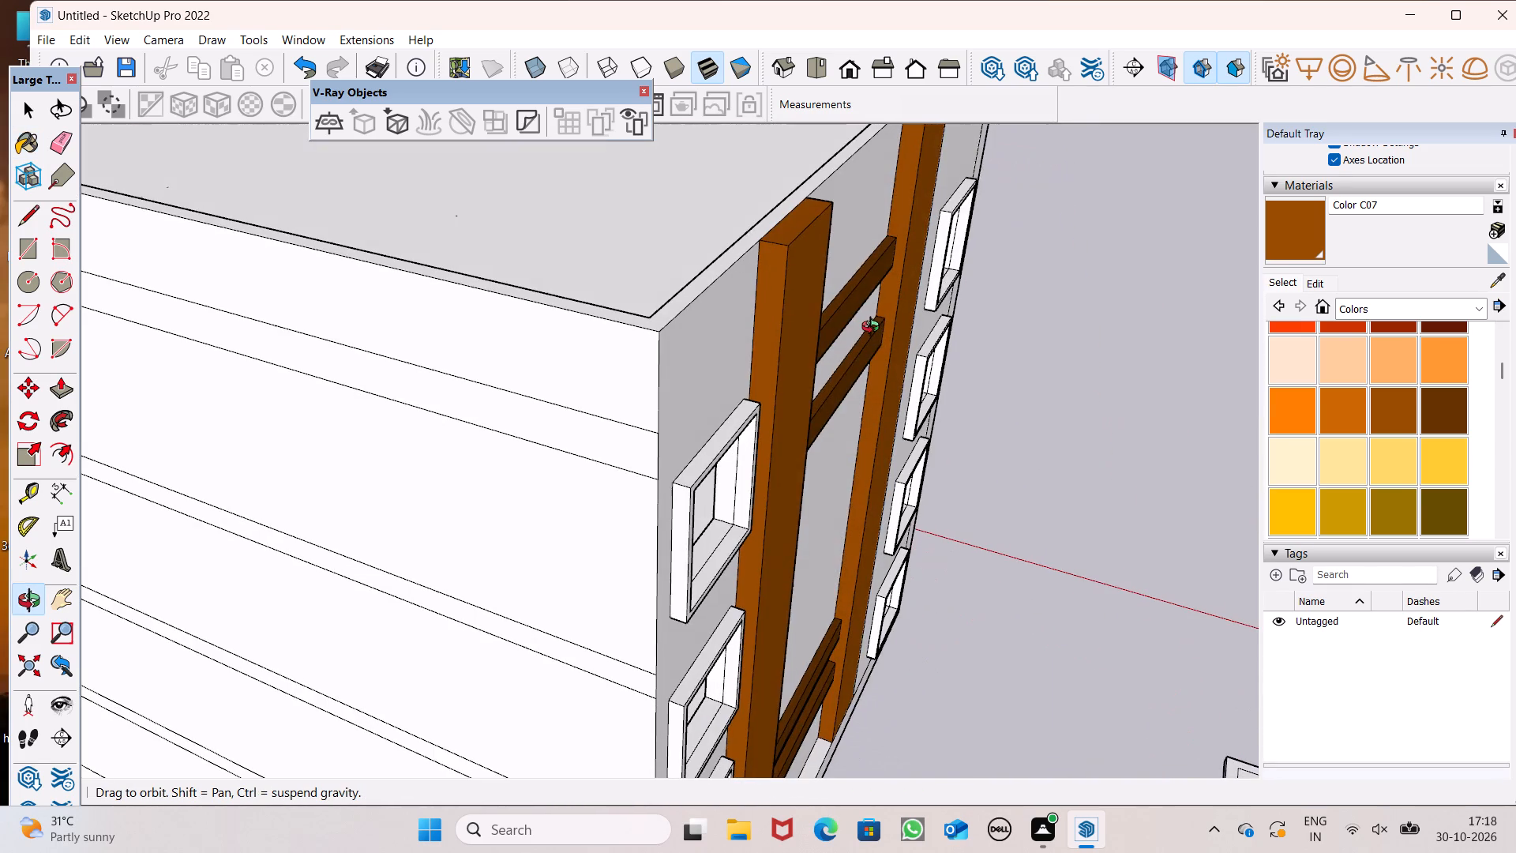
{"action": "middle_click_drag", "start_coordinate": [874, 329], "coordinate": [28, 404]}
{"action": "scroll", "coordinate": [231, 321], "scroll_direction": "down", "scroll_amount": 2}
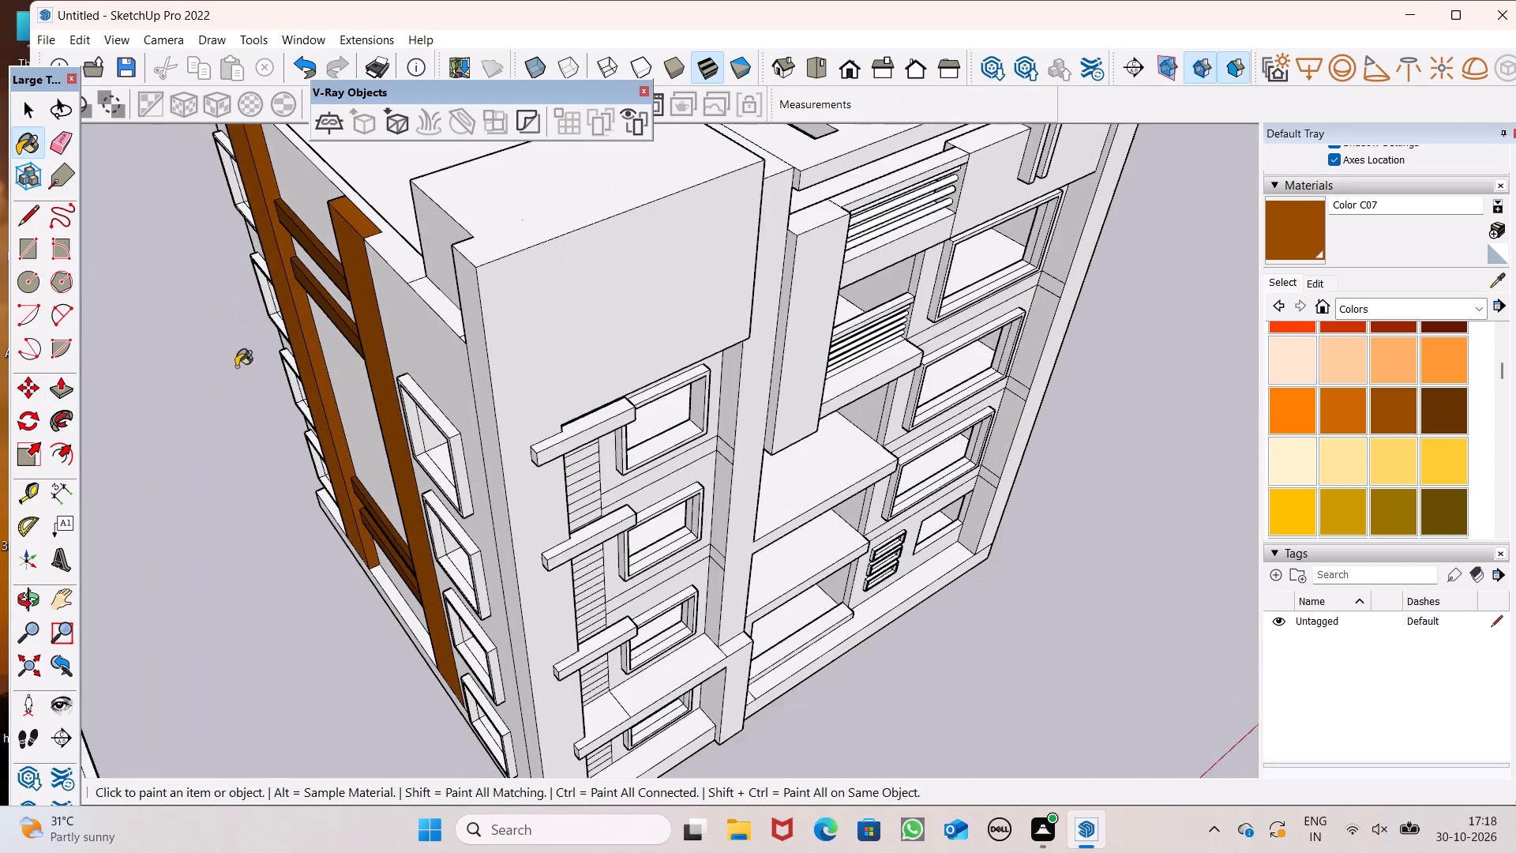
{"action": "middle_click_drag", "start_coordinate": [271, 358], "coordinate": [632, 153]}
{"action": "scroll", "coordinate": [612, 365], "scroll_direction": "down", "scroll_amount": 6}
{"action": "middle_click_drag", "start_coordinate": [493, 644], "coordinate": [590, 366]}
{"action": "scroll", "coordinate": [590, 366], "scroll_direction": "up", "scroll_amount": 1}
{"action": "scroll", "coordinate": [474, 442], "scroll_direction": "up", "scroll_amount": 1}
{"action": "middle_click_drag", "start_coordinate": [473, 468], "coordinate": [494, 543]}
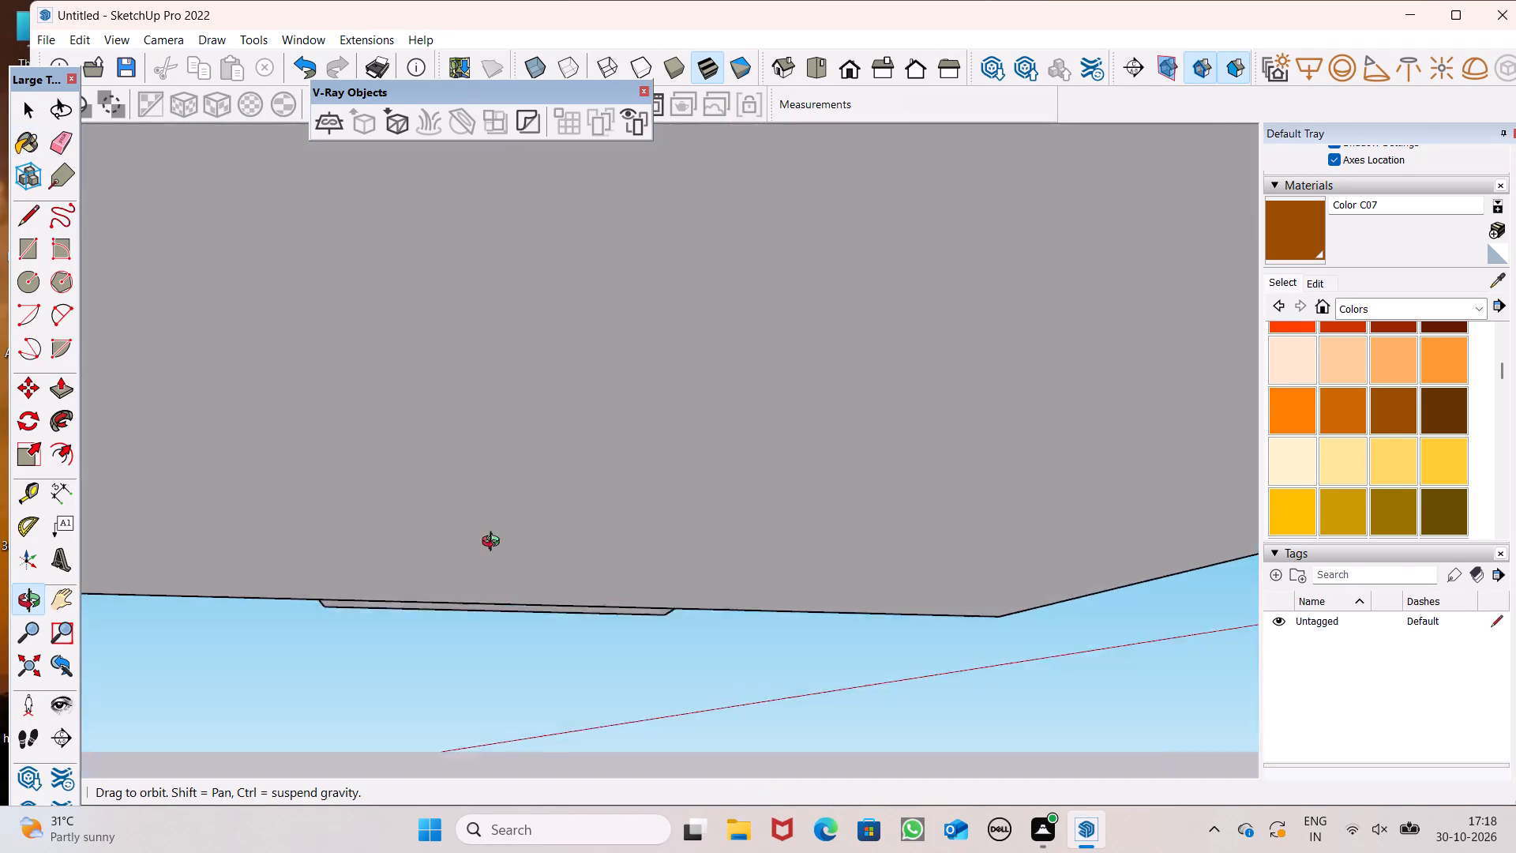
{"action": "middle_click_drag", "start_coordinate": [494, 543], "coordinate": [505, 697]}
{"action": "middle_click_drag", "start_coordinate": [288, 393], "coordinate": [400, 609]}
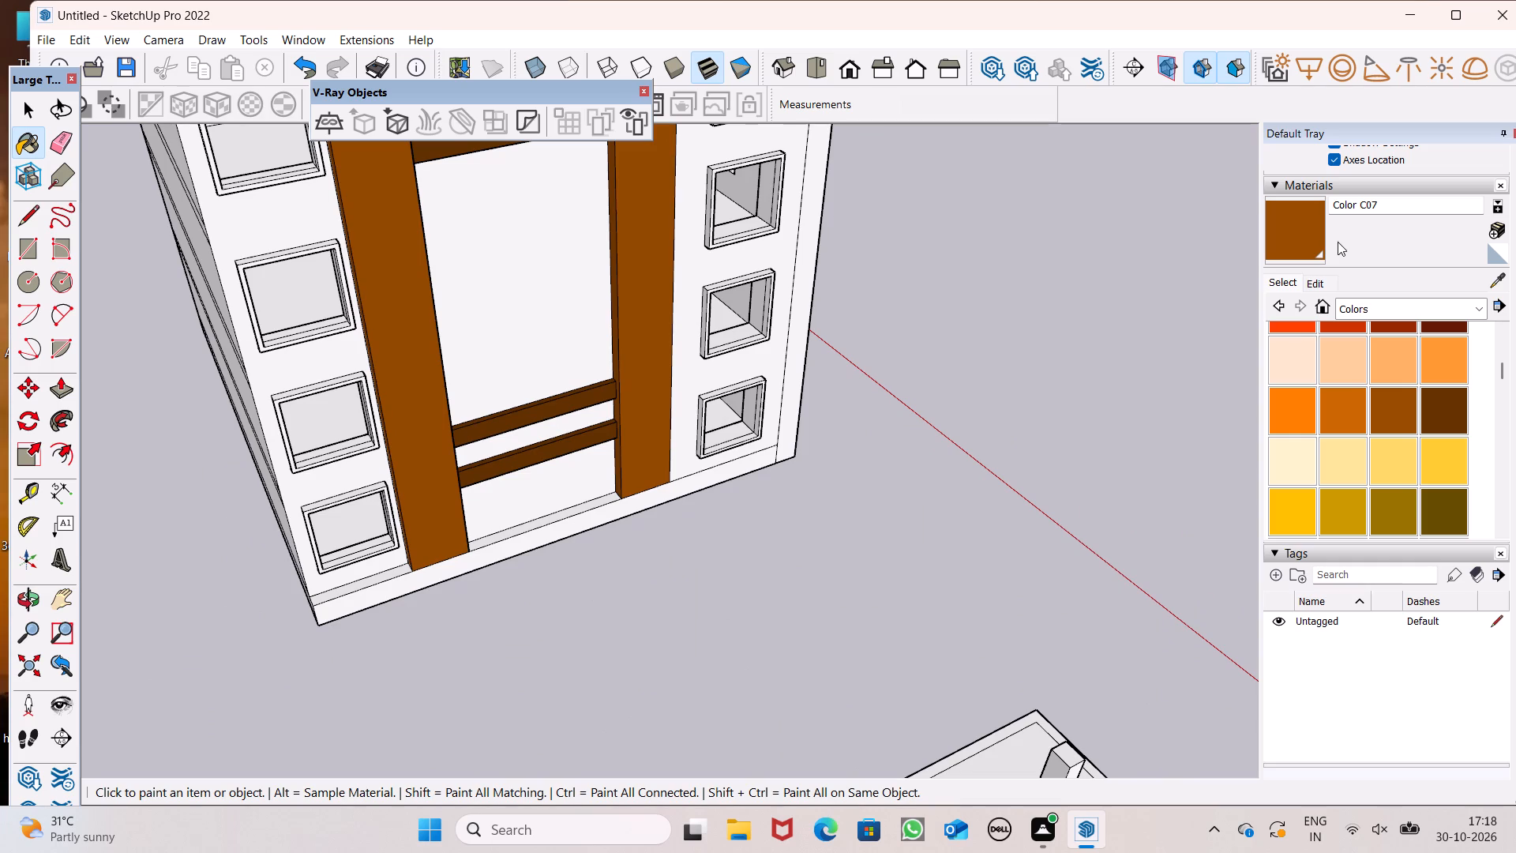
Edit Color C07 to a darker, more olive brown by setting its red value to 120.
{"action": "left_click", "coordinate": [1311, 287]}
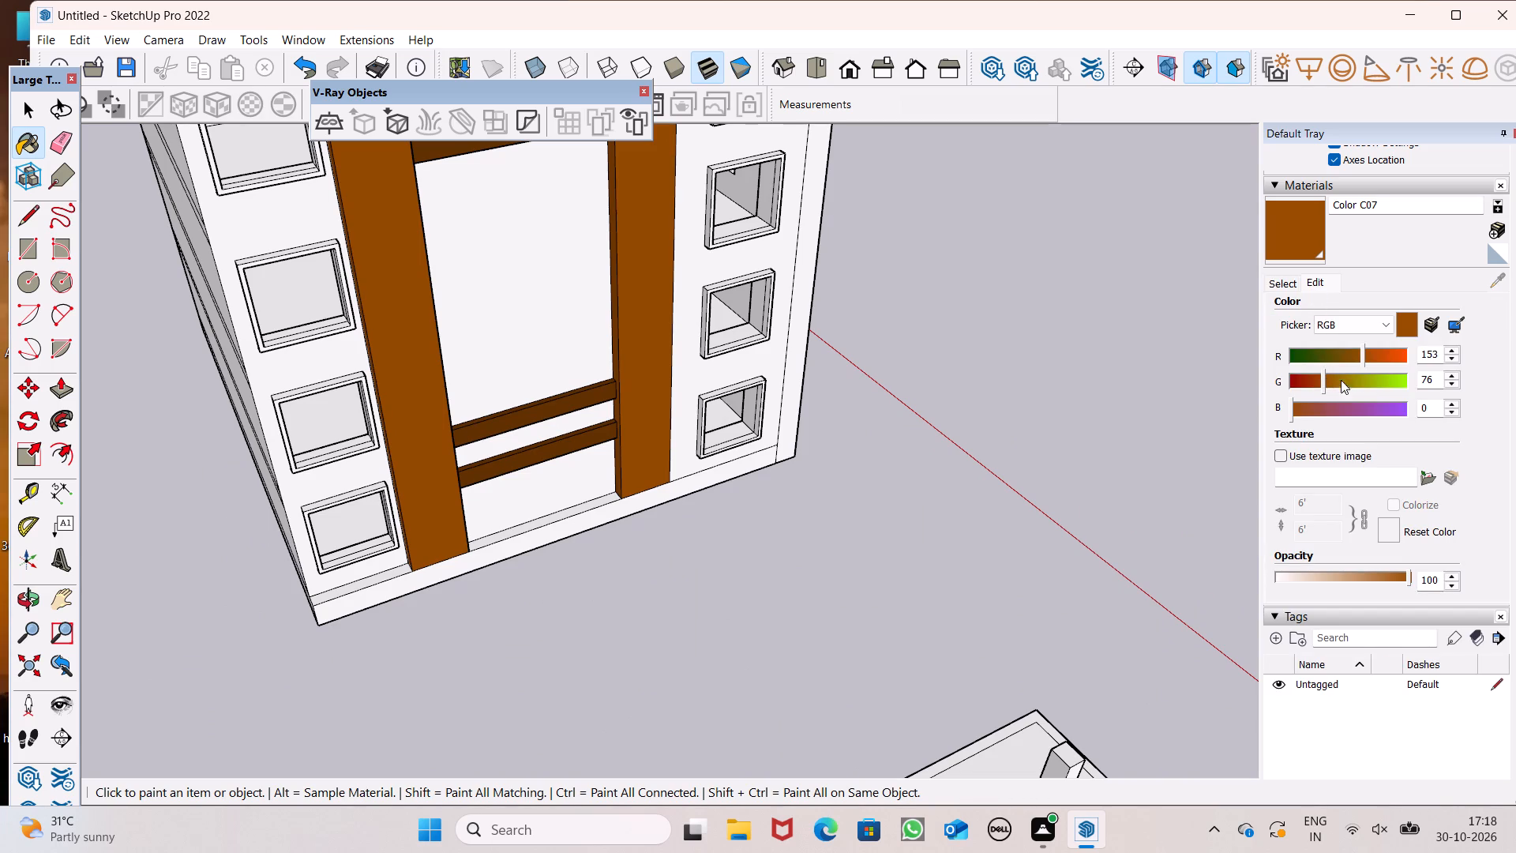
{"action": "left_click", "coordinate": [1345, 357]}
Examine the recoloured side-wall pilasters from several angles and from farther away.
{"action": "scroll", "coordinate": [839, 425], "scroll_direction": "down", "scroll_amount": 2}
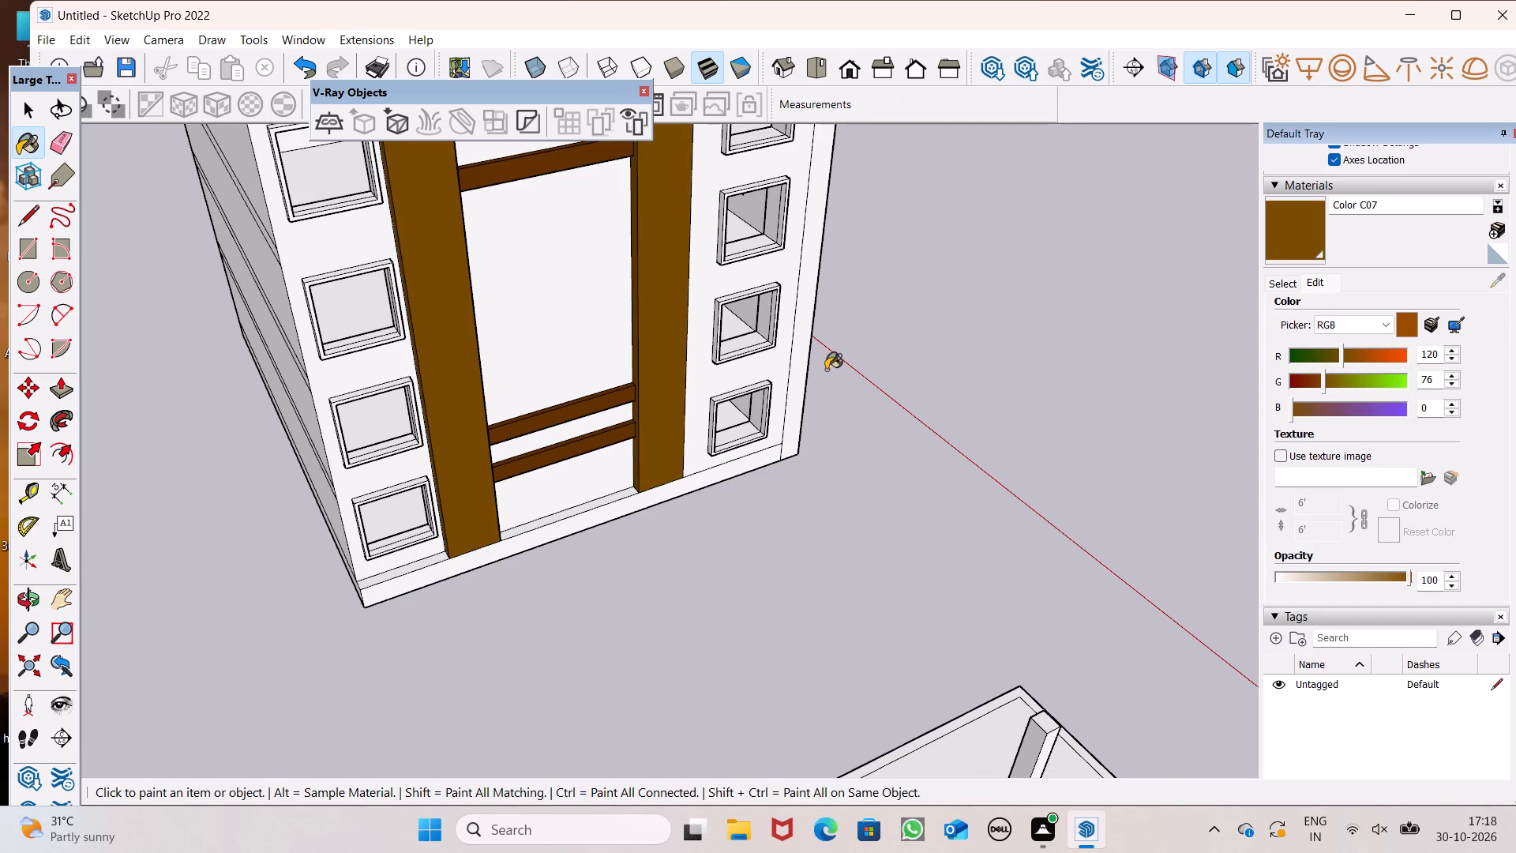
{"action": "middle_click_drag", "start_coordinate": [831, 391], "coordinate": [225, 468]}
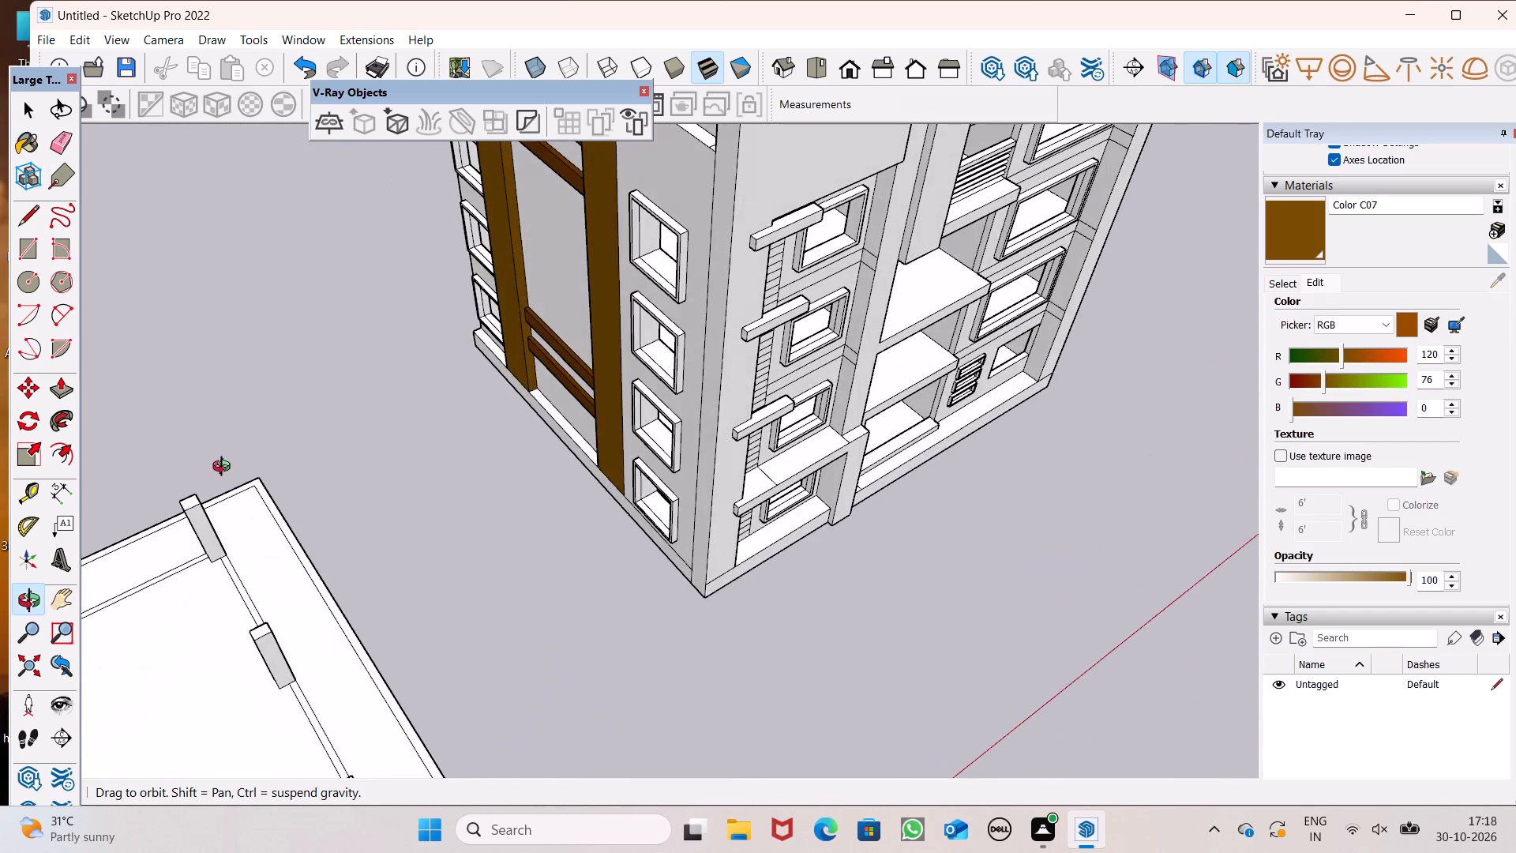
{"action": "middle_click_drag", "start_coordinate": [225, 468], "coordinate": [1015, 298]}
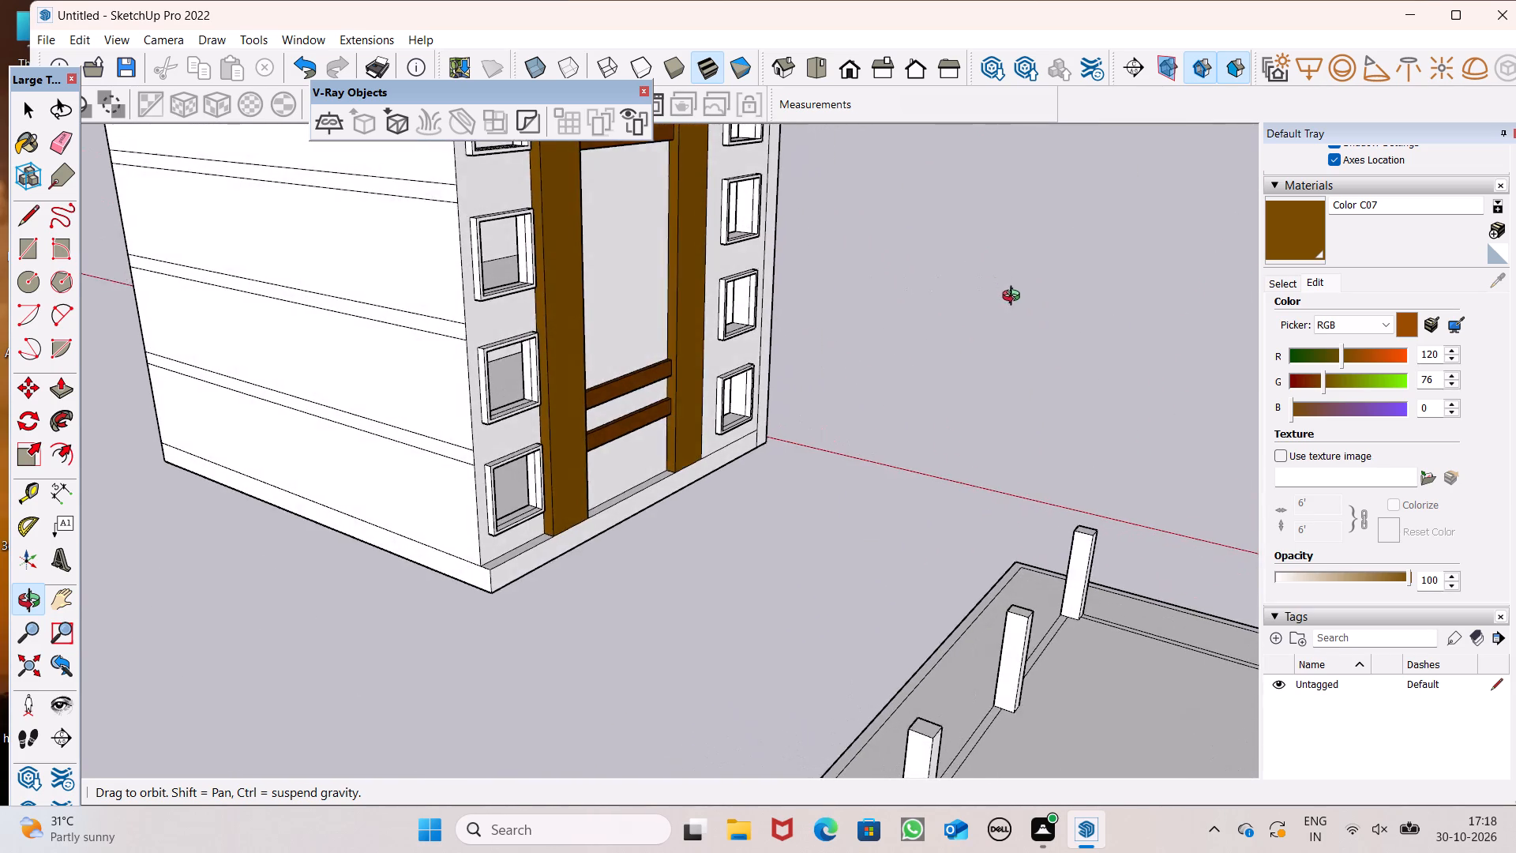
{"action": "middle_click_drag", "start_coordinate": [1015, 298], "coordinate": [1019, 318]}
{"action": "scroll", "coordinate": [830, 408], "scroll_direction": "down", "scroll_amount": 3}
{"action": "middle_click_drag", "start_coordinate": [729, 389], "coordinate": [584, 460]}
{"action": "scroll", "coordinate": [675, 372], "scroll_direction": "down", "scroll_amount": 2}
{"action": "middle_click_drag", "start_coordinate": [674, 479], "coordinate": [827, 314]}
{"action": "scroll", "coordinate": [827, 334], "scroll_direction": "down", "scroll_amount": 3}
{"action": "middle_click_drag", "start_coordinate": [827, 360], "coordinate": [864, 547]}
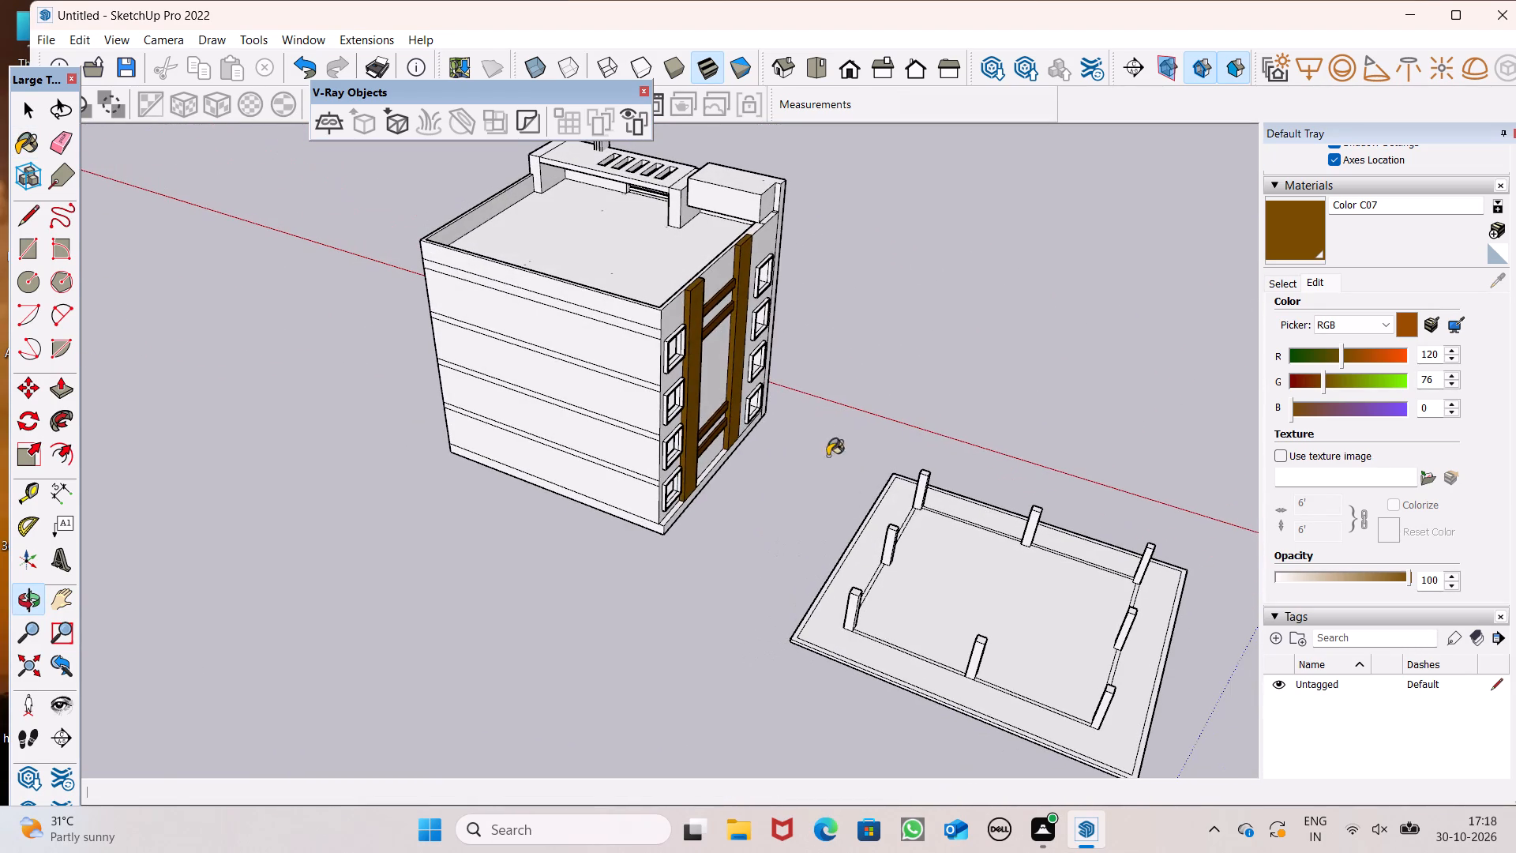
Erase the paired horizontal floor lines across the building's plain rear wall, keeping the plinth line at the base.
{"action": "middle_click_drag", "start_coordinate": [697, 362], "coordinate": [880, 203]}
{"action": "scroll", "coordinate": [880, 204], "scroll_direction": "up", "scroll_amount": 2}
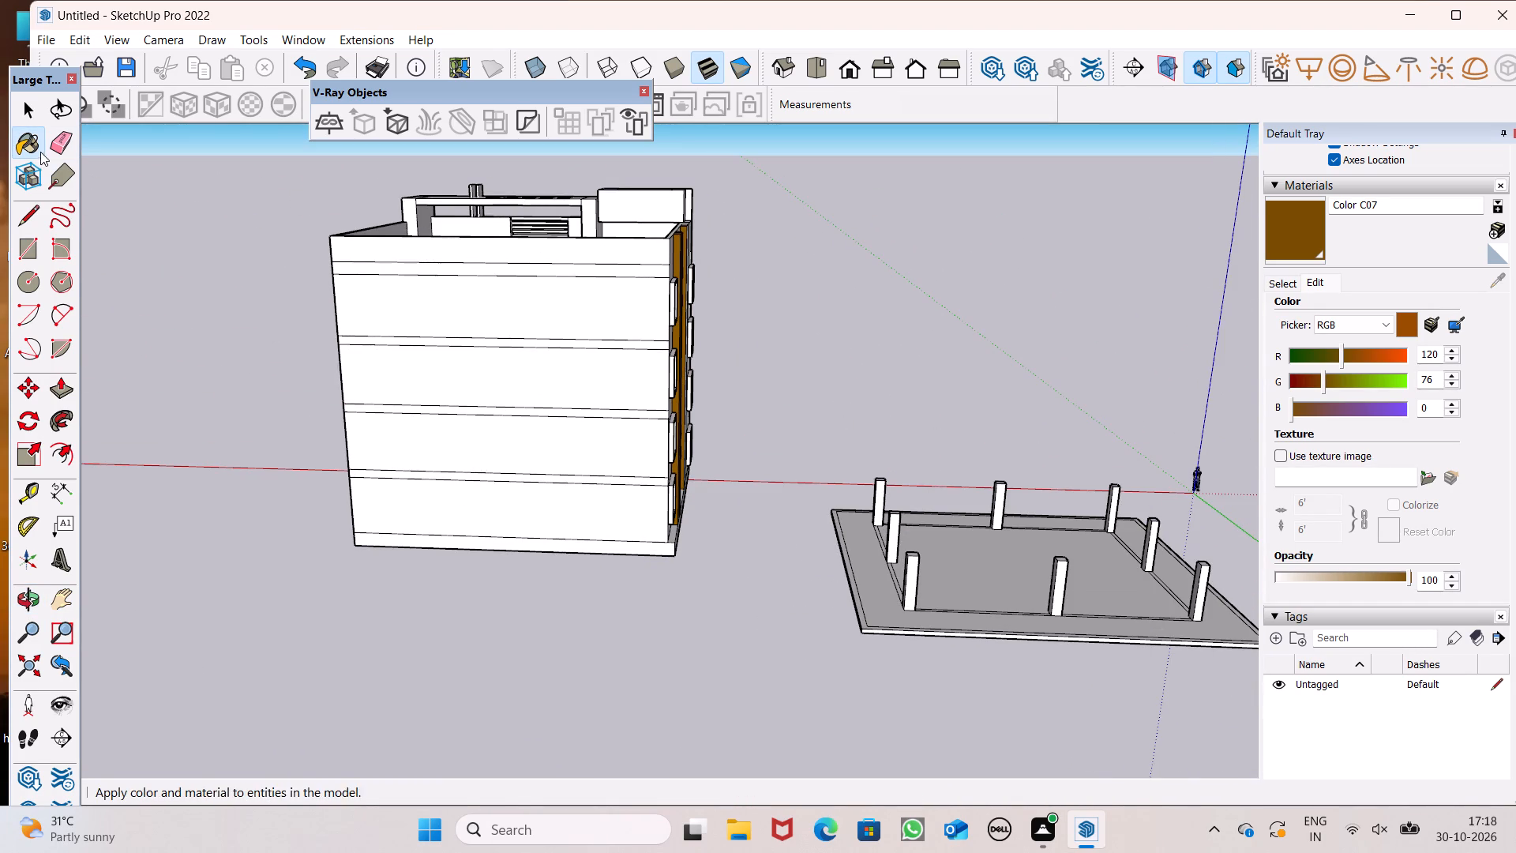
{"action": "left_click", "coordinate": [52, 146]}
{"action": "middle_click_drag", "start_coordinate": [266, 254], "coordinate": [298, 277]}
{"action": "scroll", "coordinate": [444, 282], "scroll_direction": "up", "scroll_amount": 5}
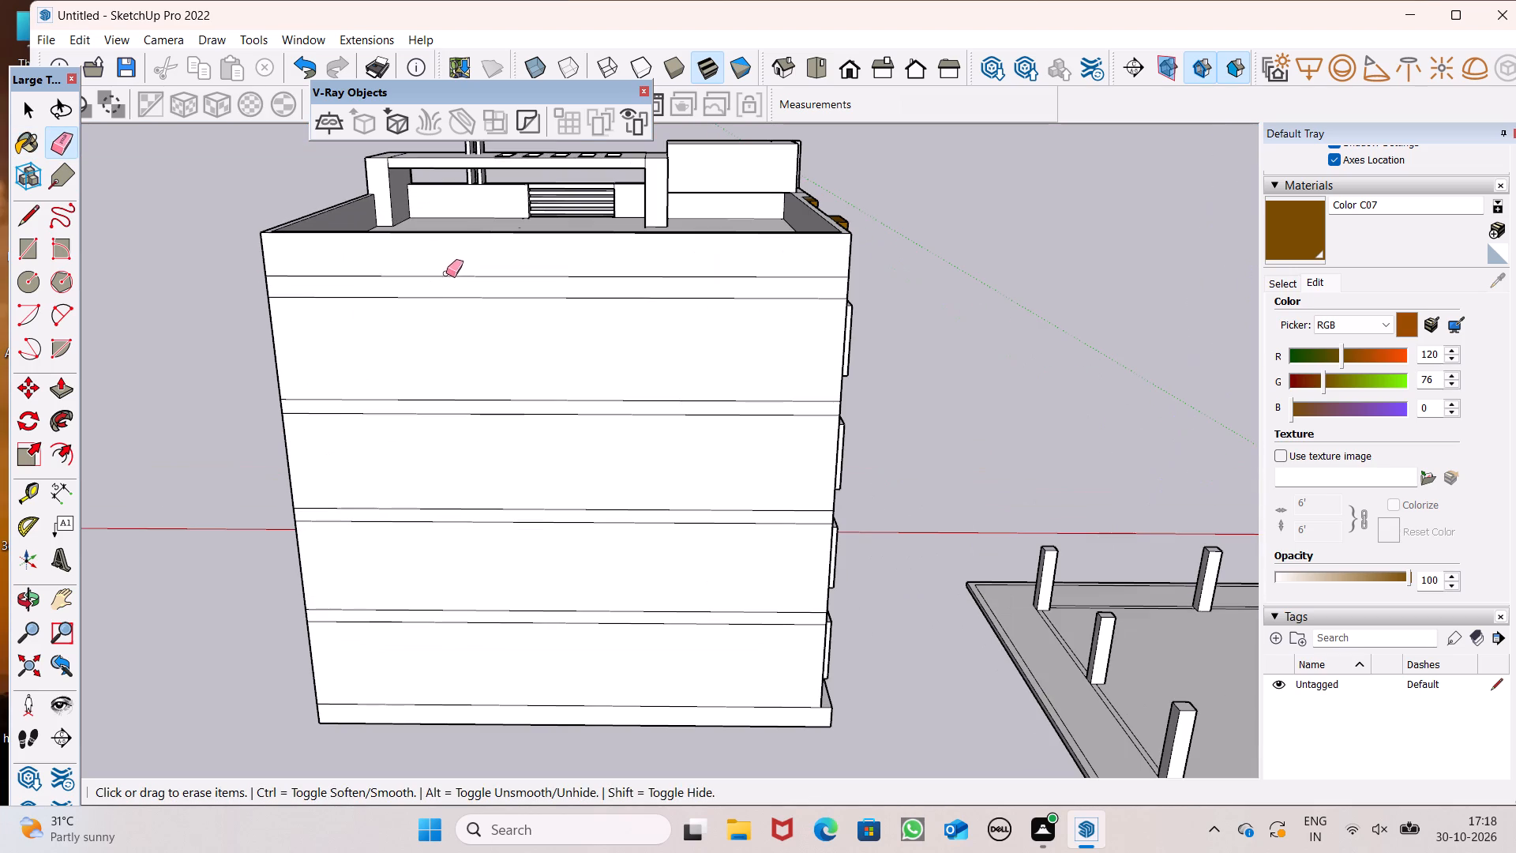
{"action": "left_click_drag", "start_coordinate": [446, 273], "coordinate": [467, 437]}
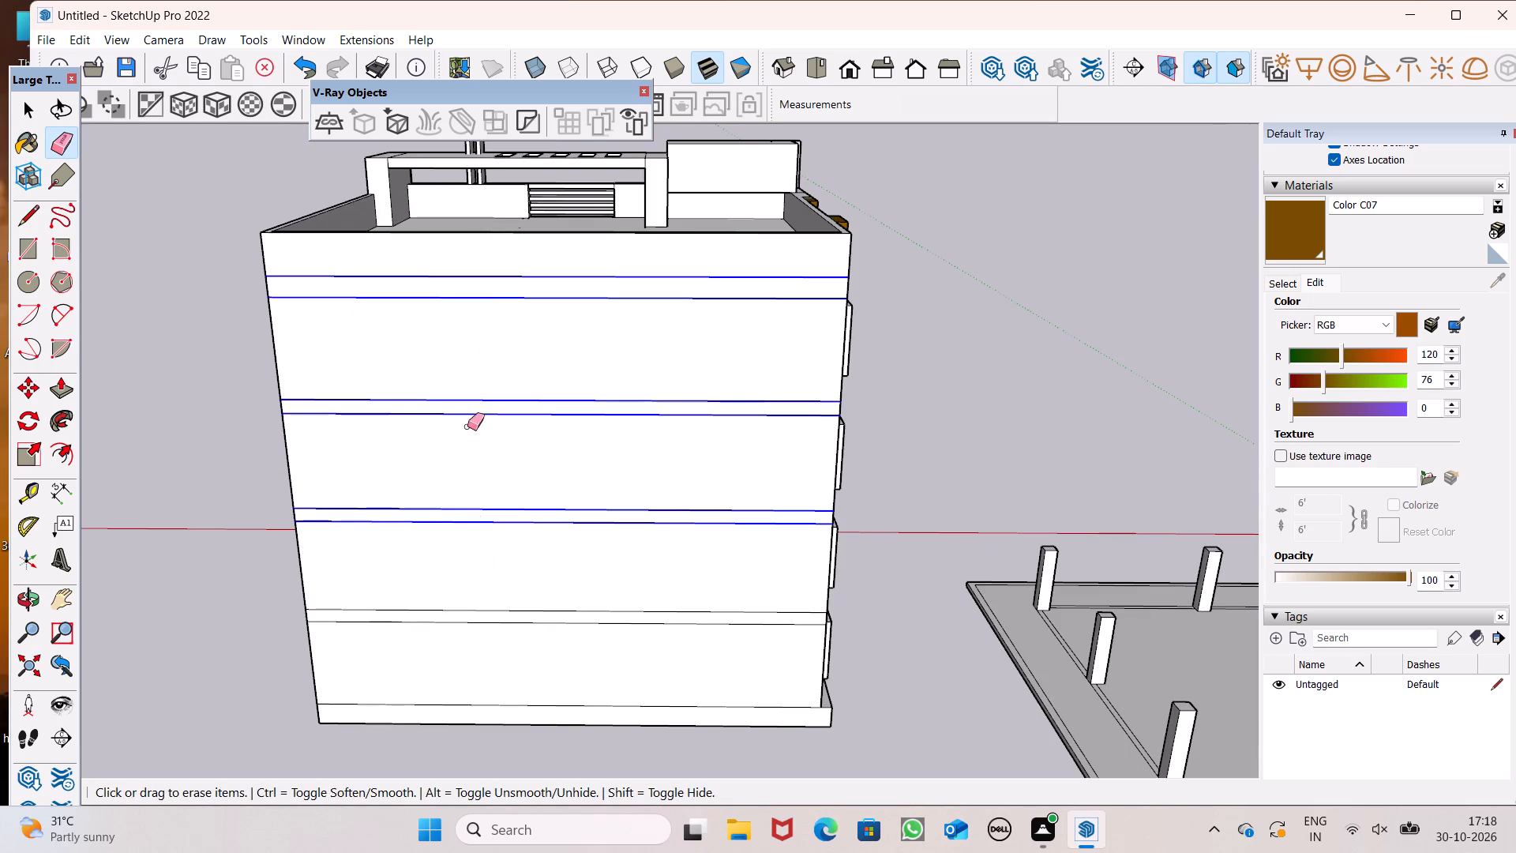
{"action": "left_click_drag", "start_coordinate": [490, 512], "coordinate": [492, 607]}
Erase the paired horizontal floor lines across the main face of the unpainted, windowless side wall.
{"action": "scroll", "coordinate": [581, 328], "scroll_direction": "down", "scroll_amount": 7}
{"action": "middle_click_drag", "start_coordinate": [580, 354], "coordinate": [1074, 336]}
{"action": "scroll", "coordinate": [330, 430], "scroll_direction": "up", "scroll_amount": 1}
{"action": "middle_click_drag", "start_coordinate": [330, 429], "coordinate": [466, 485]}
{"action": "scroll", "coordinate": [590, 348], "scroll_direction": "up", "scroll_amount": 5}
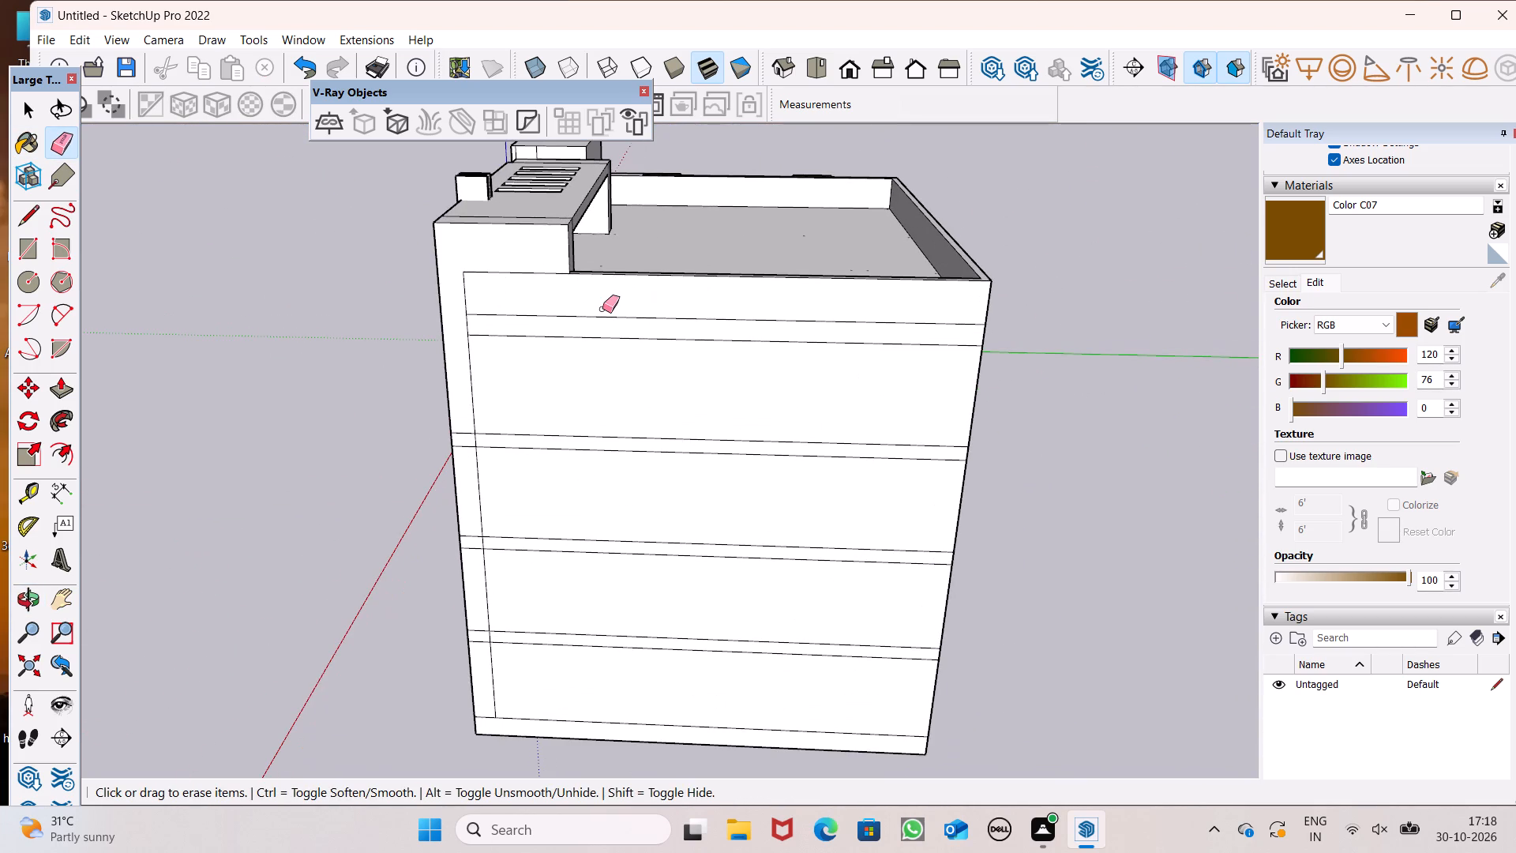
{"action": "left_click_drag", "start_coordinate": [602, 309], "coordinate": [602, 468]}
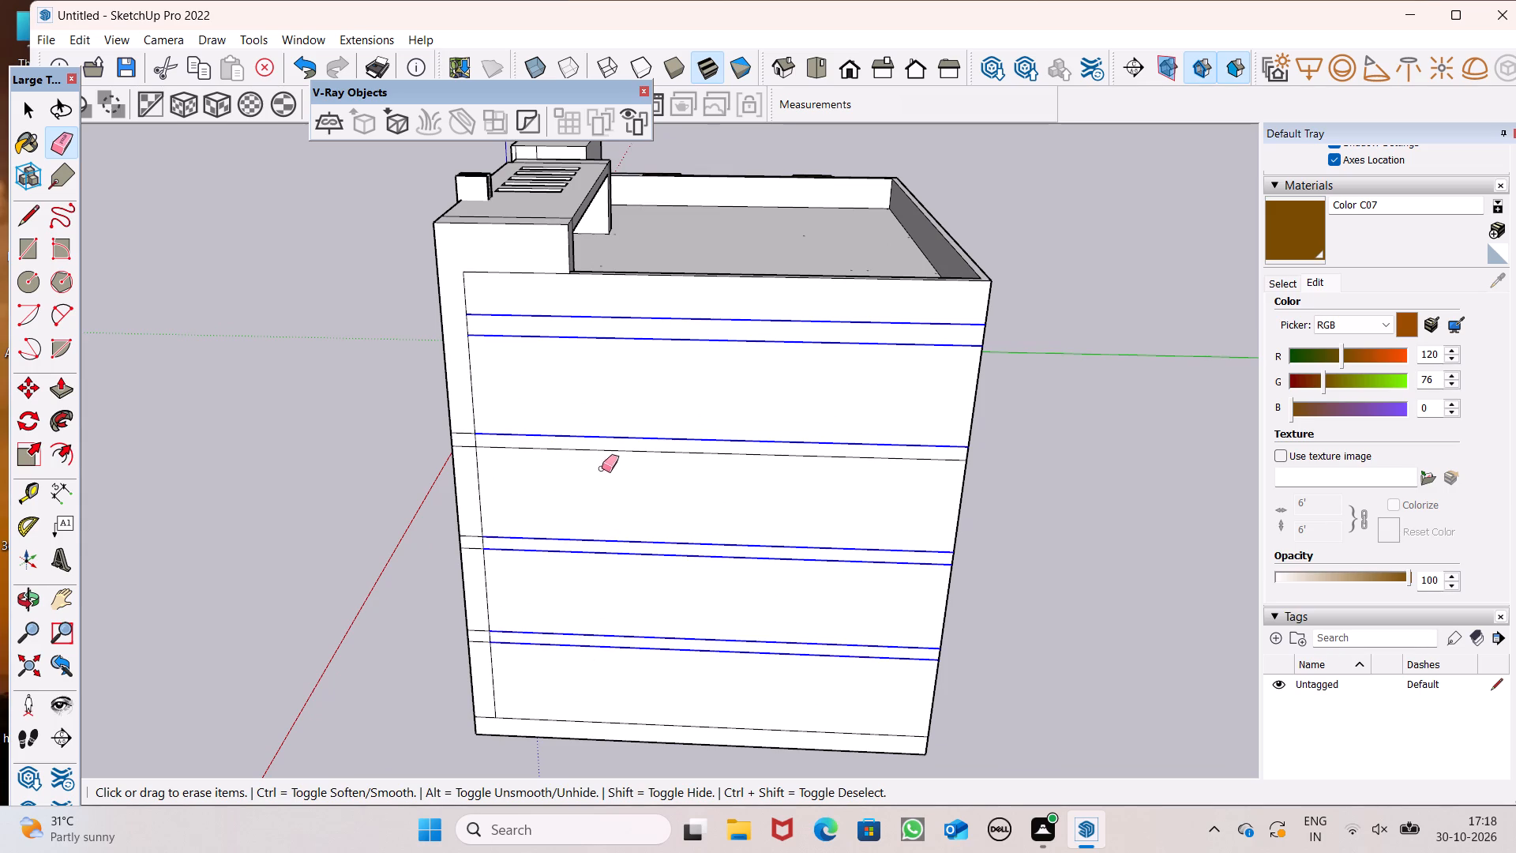
{"action": "left_click_drag", "start_coordinate": [602, 468], "coordinate": [552, 316]}
{"action": "scroll", "coordinate": [457, 459], "scroll_direction": "up", "scroll_amount": 4}
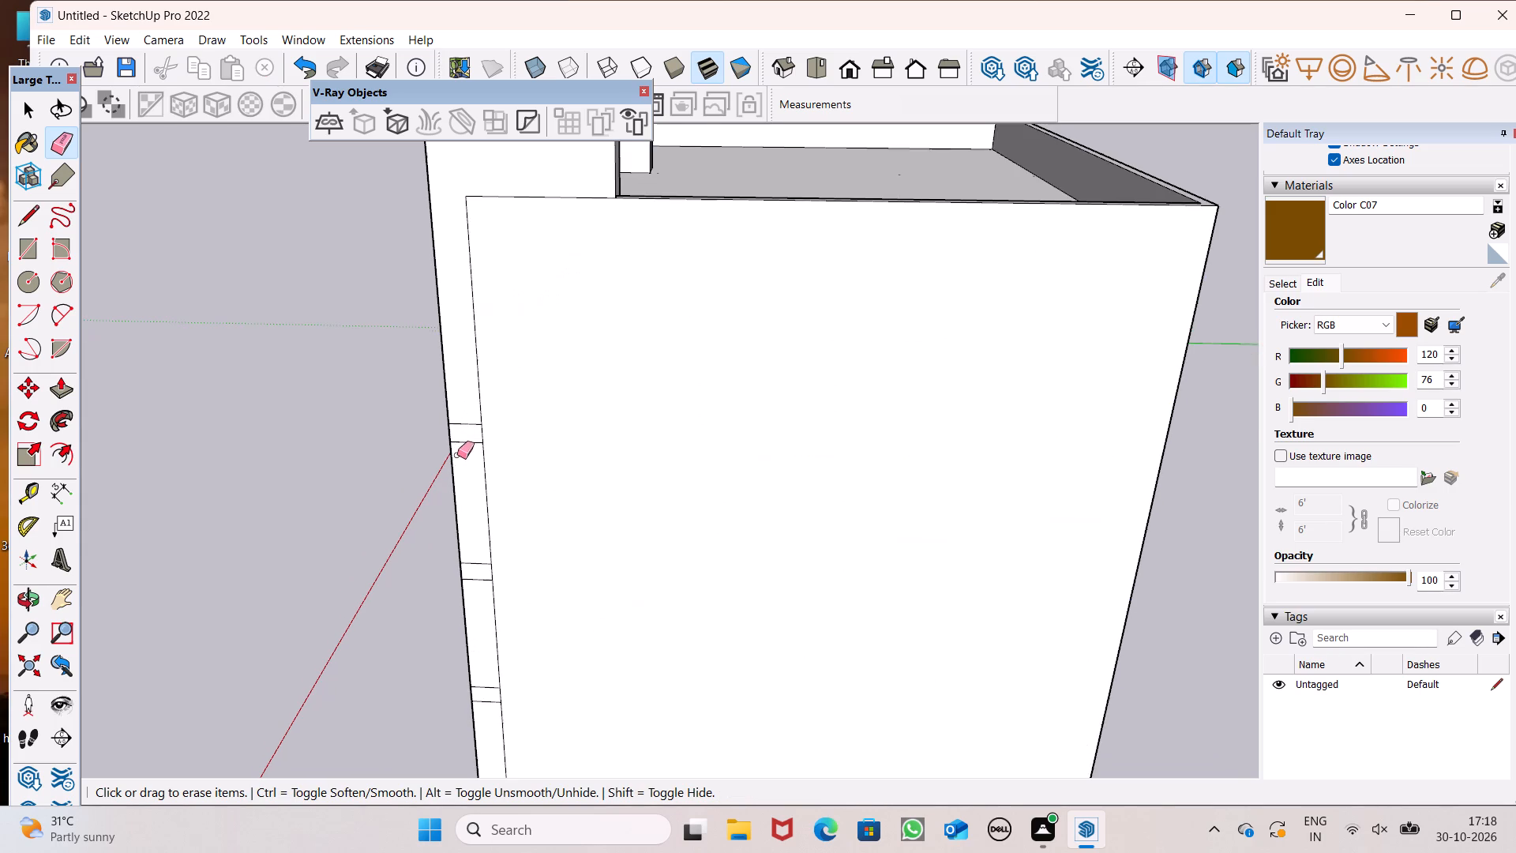
Erase the short paired floor lines left on the narrow vertical strip at the windowless side wall's front edge.
{"action": "left_click_drag", "start_coordinate": [469, 419], "coordinate": [473, 445]}
{"action": "left_click_drag", "start_coordinate": [467, 571], "coordinate": [471, 591]}
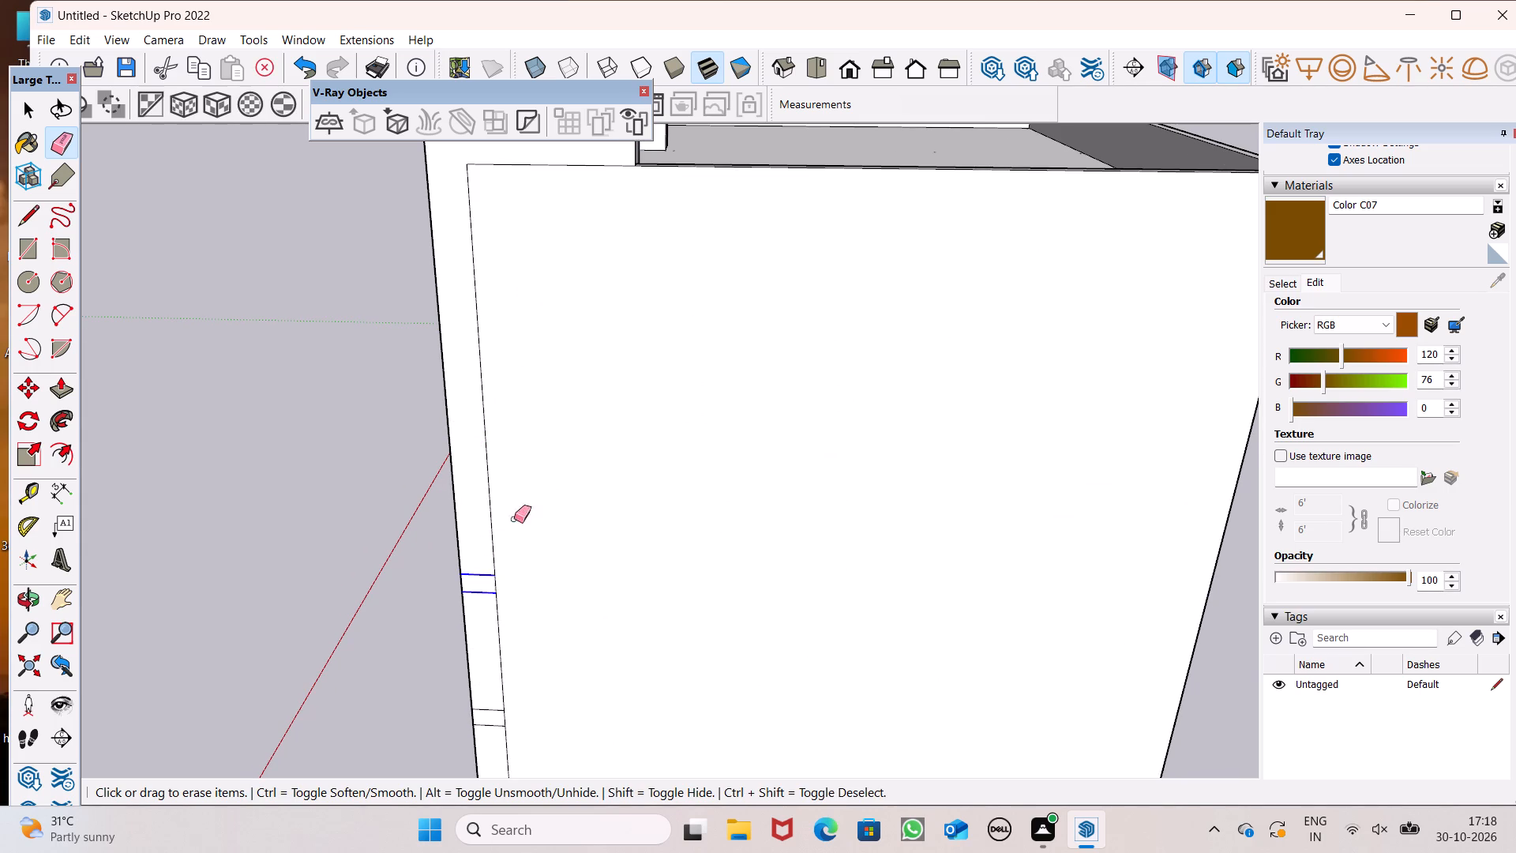
{"action": "scroll", "coordinate": [567, 373], "scroll_direction": "down", "scroll_amount": 7}
{"action": "scroll", "coordinate": [559, 580], "scroll_direction": "up", "scroll_amount": 5}
{"action": "scroll", "coordinate": [480, 486], "scroll_direction": "up", "scroll_amount": 5}
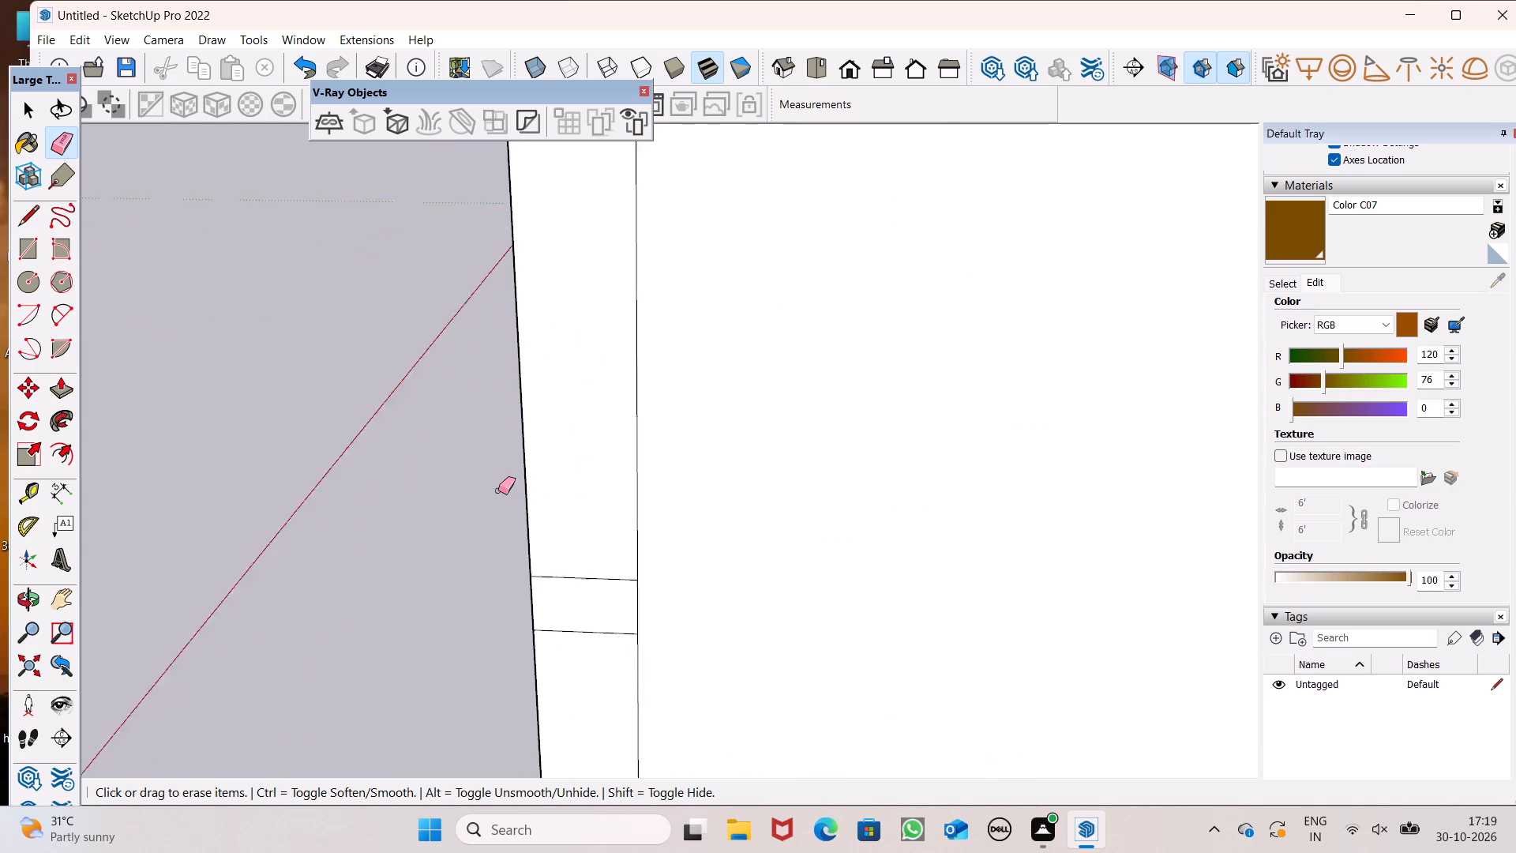
{"action": "scroll", "coordinate": [498, 490], "scroll_direction": "up", "scroll_amount": 1}
{"action": "left_click_drag", "start_coordinate": [629, 606], "coordinate": [628, 713]}
Erase the strip's vertical dividing line and the short horizontal line at its top on the windowless side wall.
{"action": "scroll", "coordinate": [660, 565], "scroll_direction": "down", "scroll_amount": 6}
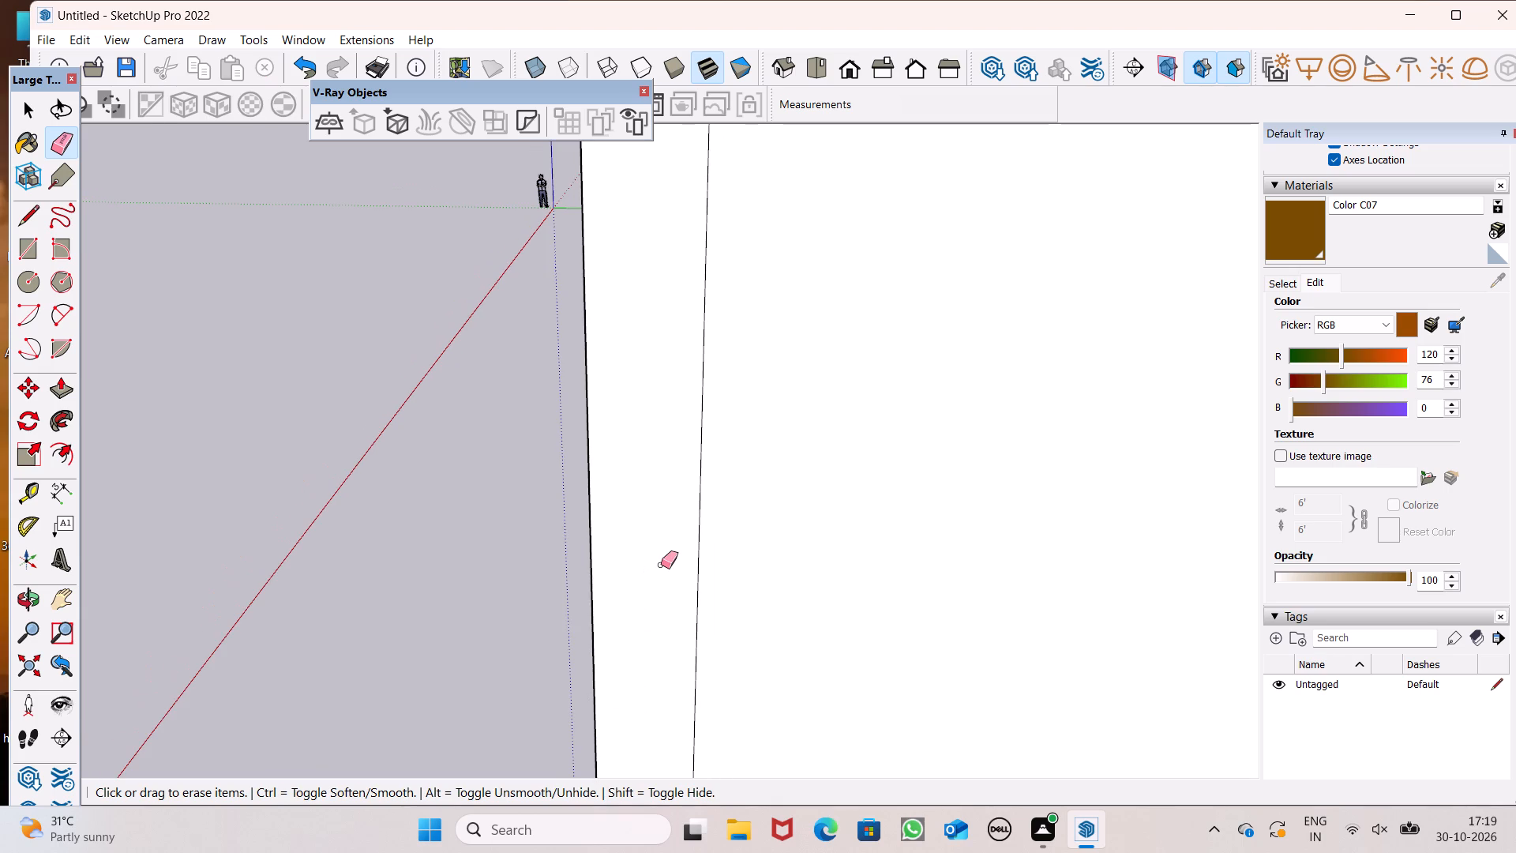
{"action": "scroll", "coordinate": [661, 565], "scroll_direction": "down", "scroll_amount": 10}
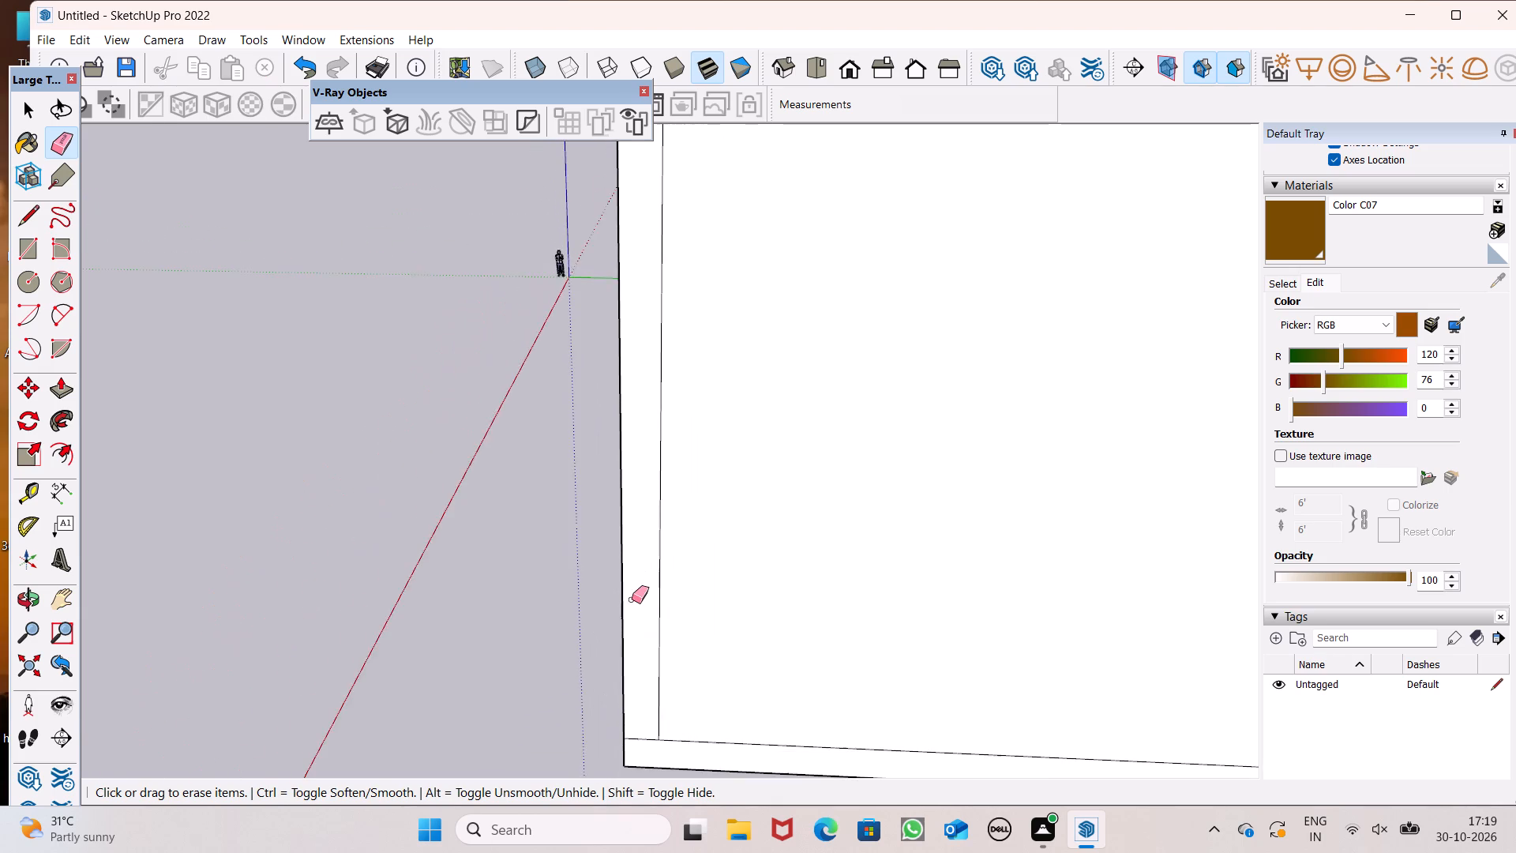
{"action": "scroll", "coordinate": [620, 602], "scroll_direction": "down", "scroll_amount": 6}
{"action": "scroll", "coordinate": [706, 445], "scroll_direction": "up", "scroll_amount": 1}
{"action": "scroll", "coordinate": [717, 254], "scroll_direction": "up", "scroll_amount": 1}
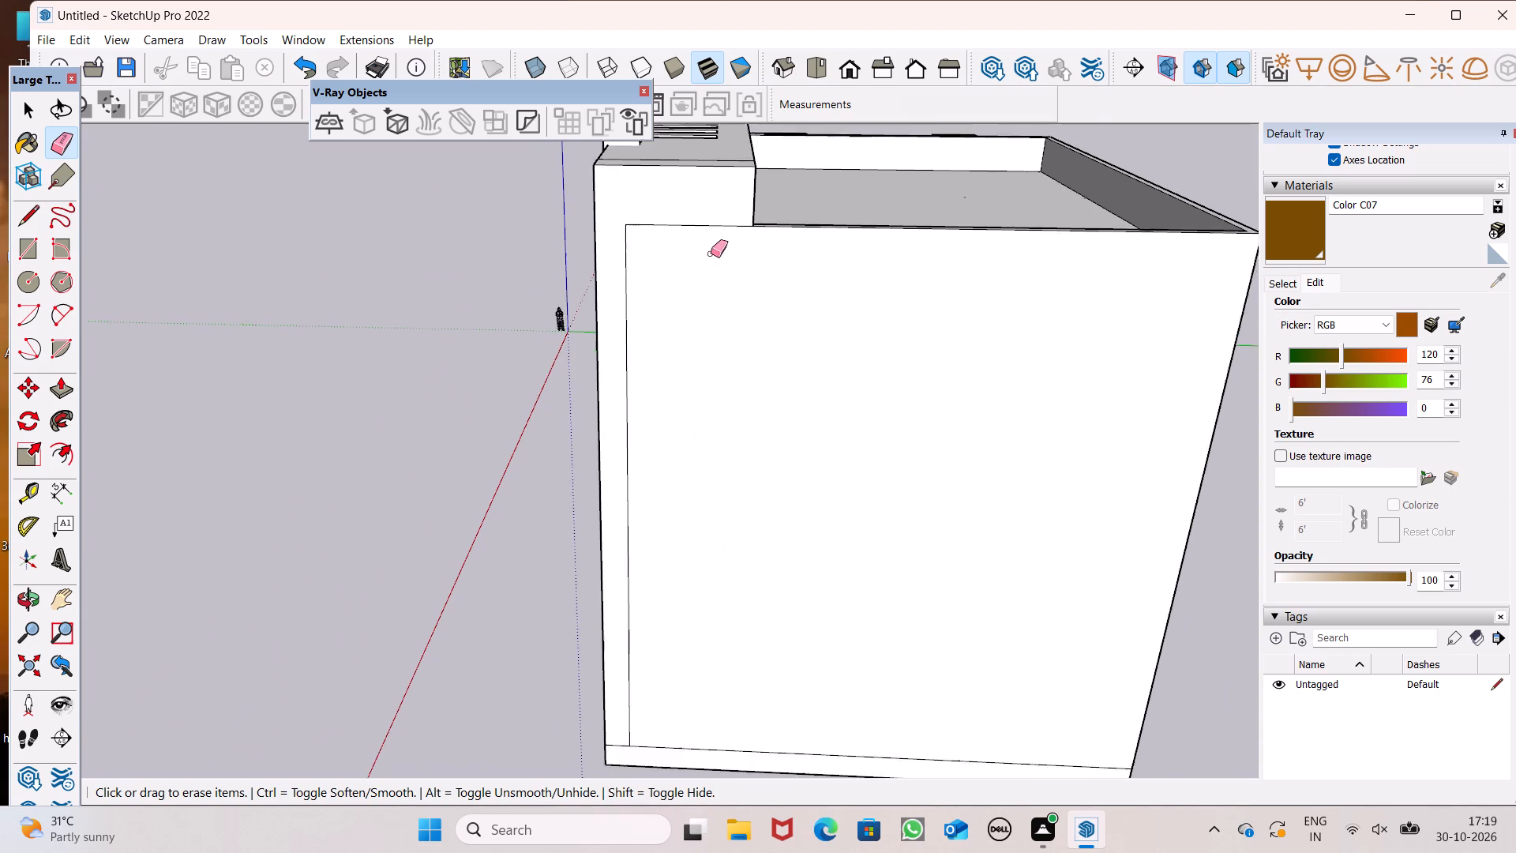
{"action": "scroll", "coordinate": [711, 254], "scroll_direction": "up", "scroll_amount": 2}
{"action": "left_click_drag", "start_coordinate": [621, 220], "coordinate": [609, 356]}
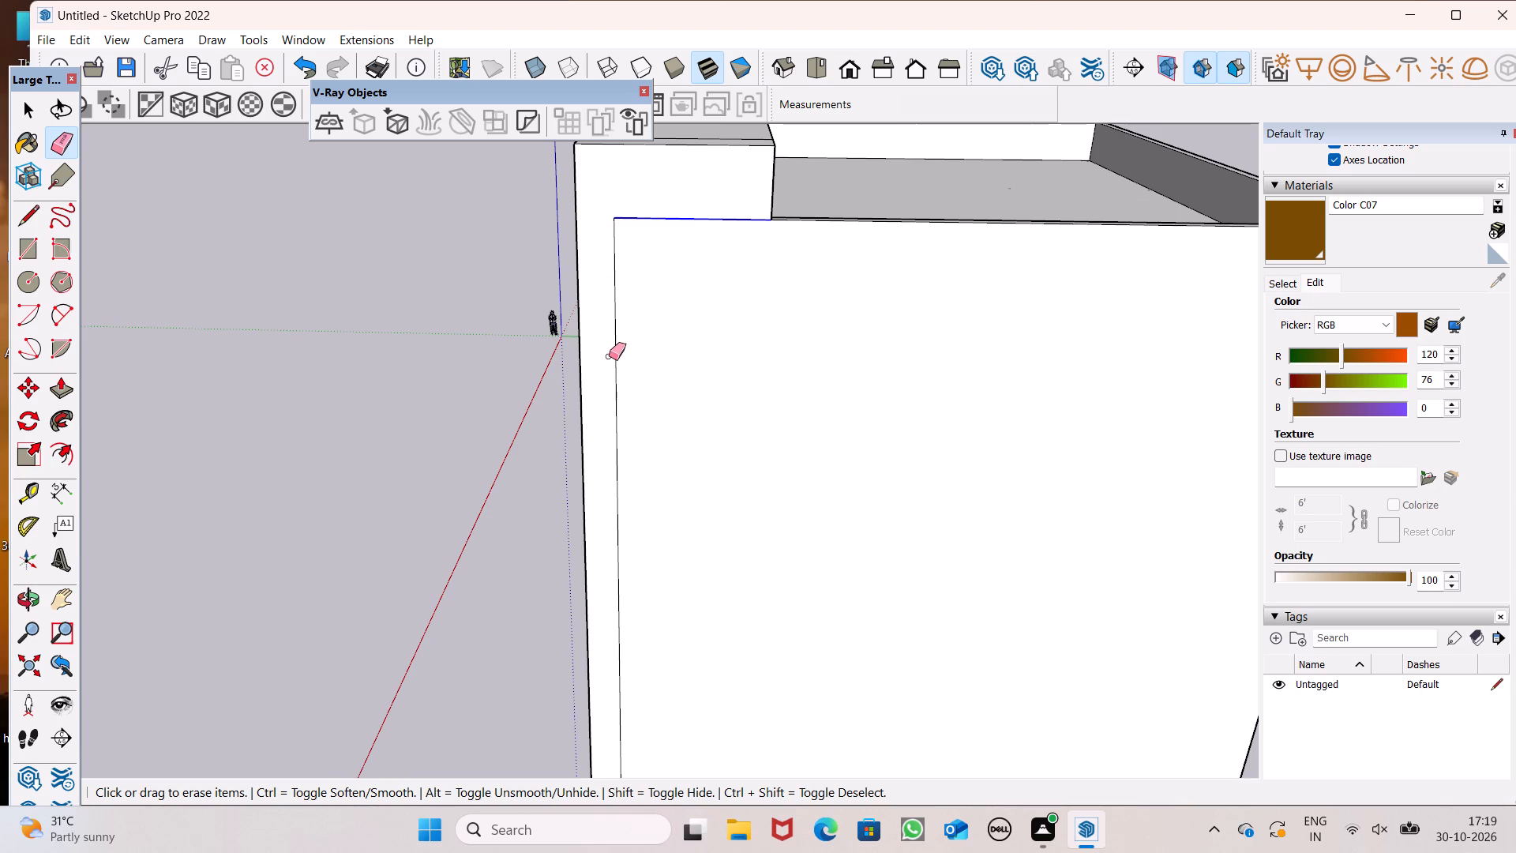
{"action": "left_click_drag", "start_coordinate": [609, 356], "coordinate": [617, 301]}
Examine the whole building from the cleaned side wall, the front facade and the painted side wall.
{"action": "scroll", "coordinate": [614, 301], "scroll_direction": "down", "scroll_amount": 6}
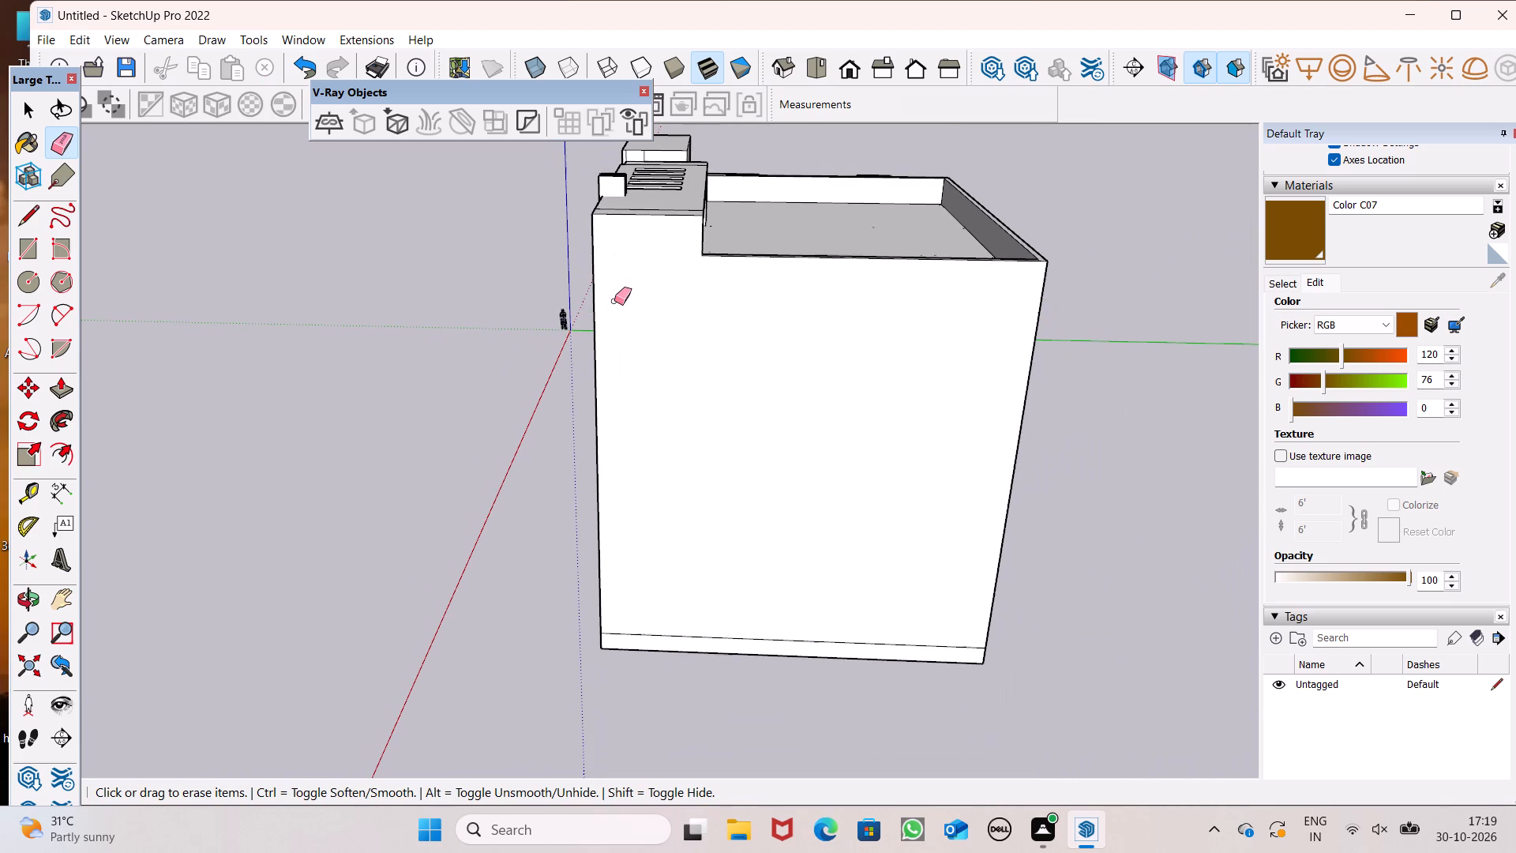
{"action": "scroll", "coordinate": [692, 512], "scroll_direction": "down", "scroll_amount": 3}
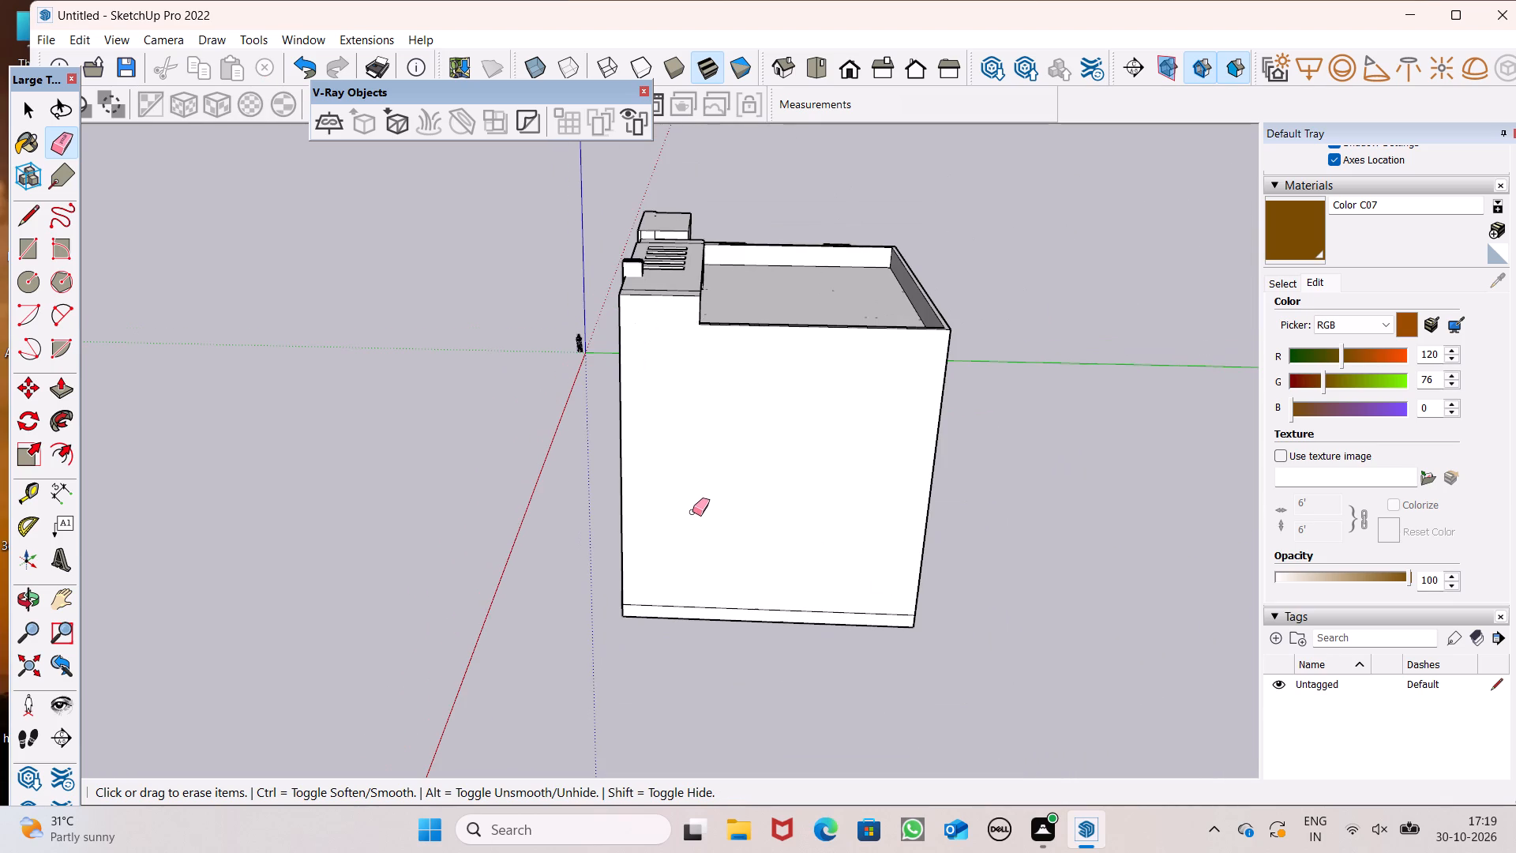
{"action": "scroll", "coordinate": [772, 542], "scroll_direction": "down", "scroll_amount": 4}
{"action": "middle_click_drag", "start_coordinate": [621, 513], "coordinate": [1323, 272]}
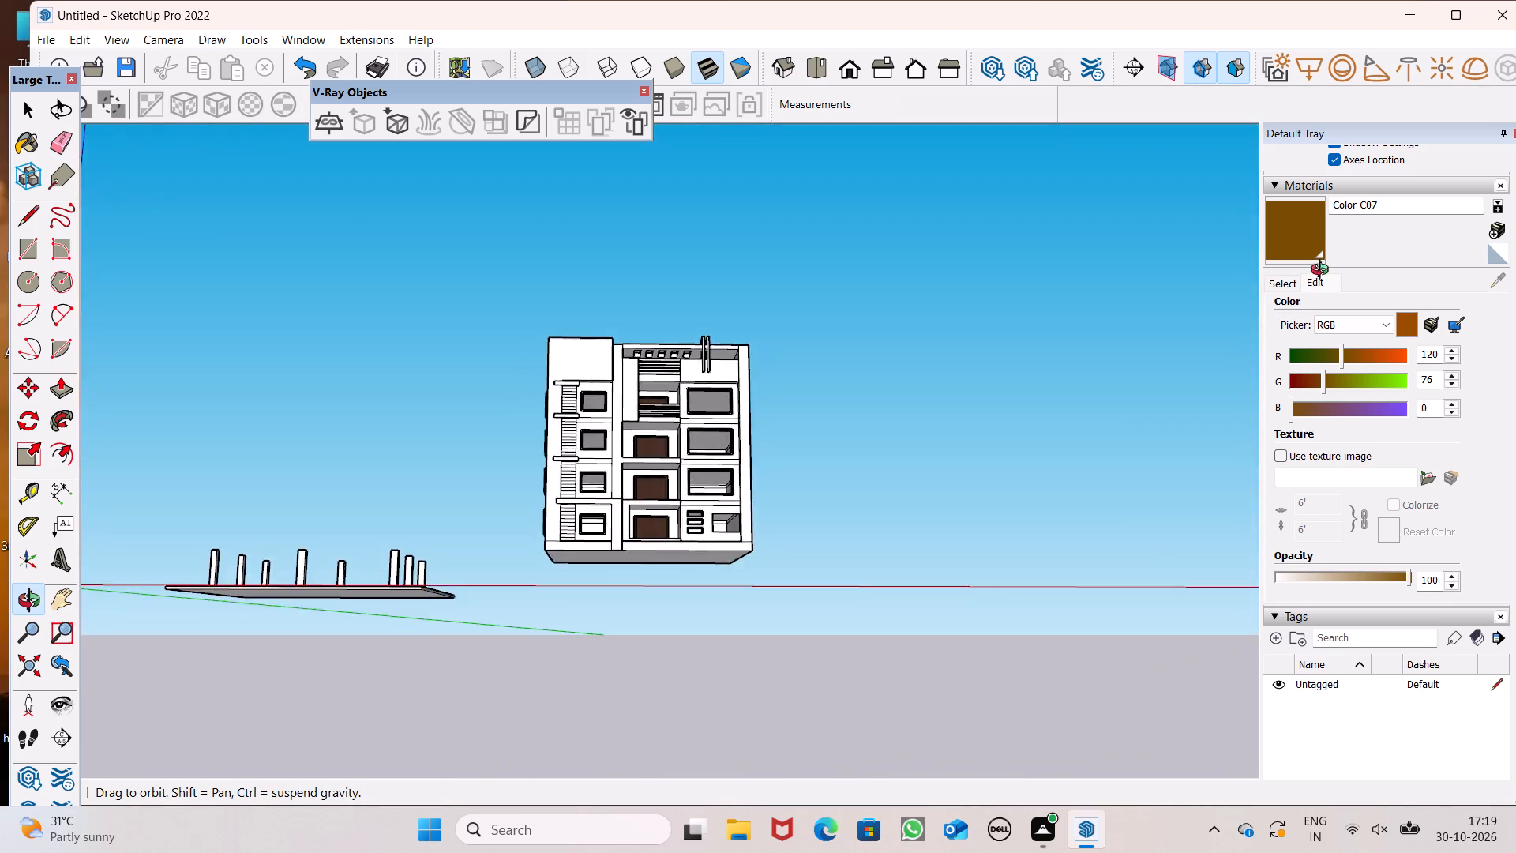
{"action": "middle_click_drag", "start_coordinate": [1323, 272], "coordinate": [1146, 472]}
{"action": "scroll", "coordinate": [706, 425], "scroll_direction": "up", "scroll_amount": 3}
{"action": "scroll", "coordinate": [732, 458], "scroll_direction": "down", "scroll_amount": 1}
{"action": "middle_click_drag", "start_coordinate": [753, 470], "coordinate": [801, 451]}
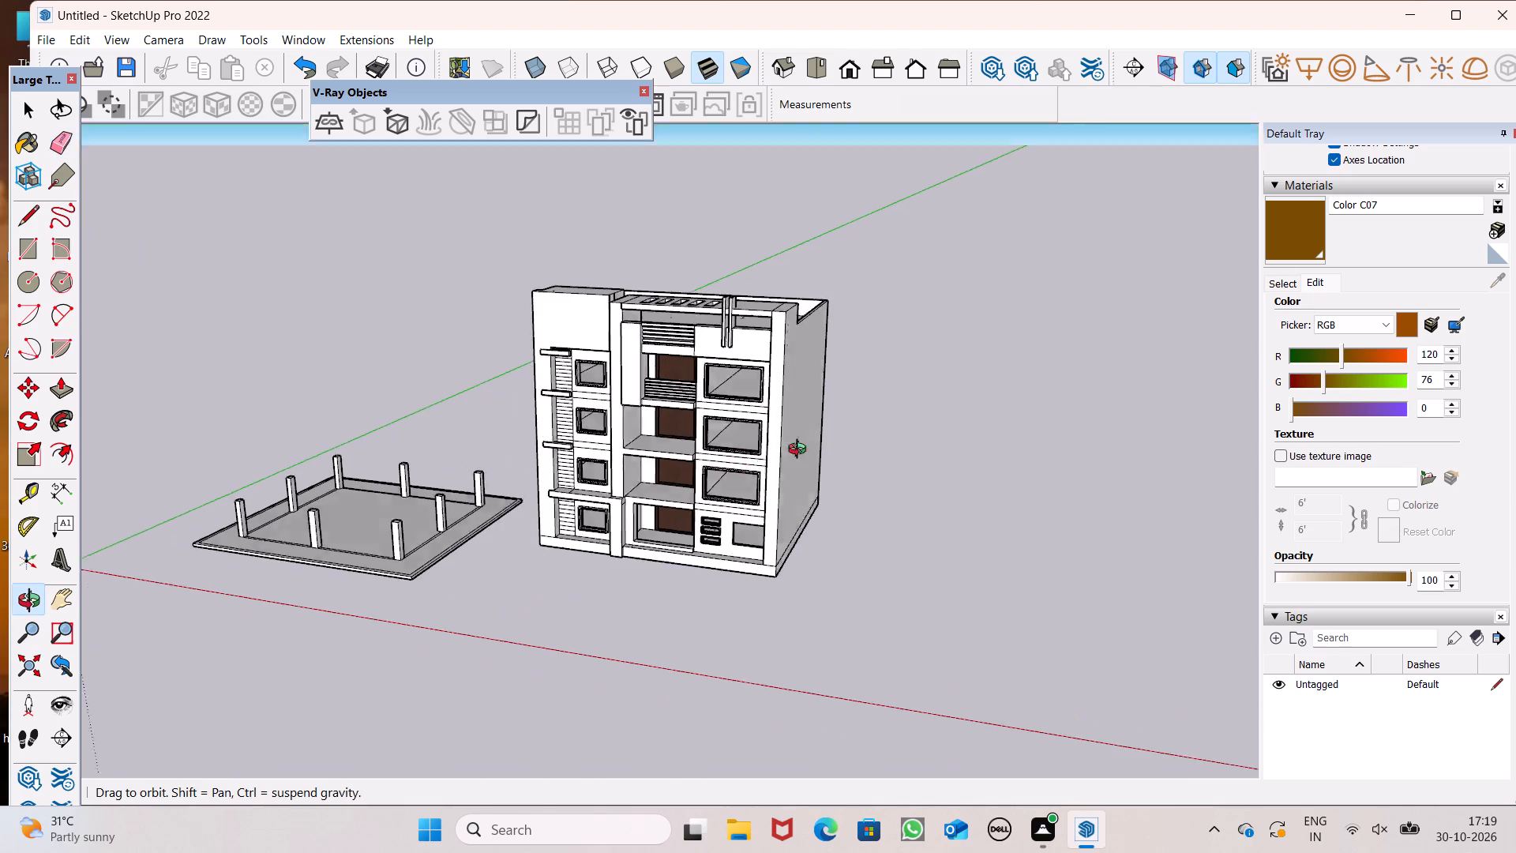
{"action": "middle_click_drag", "start_coordinate": [801, 451], "coordinate": [818, 381]}
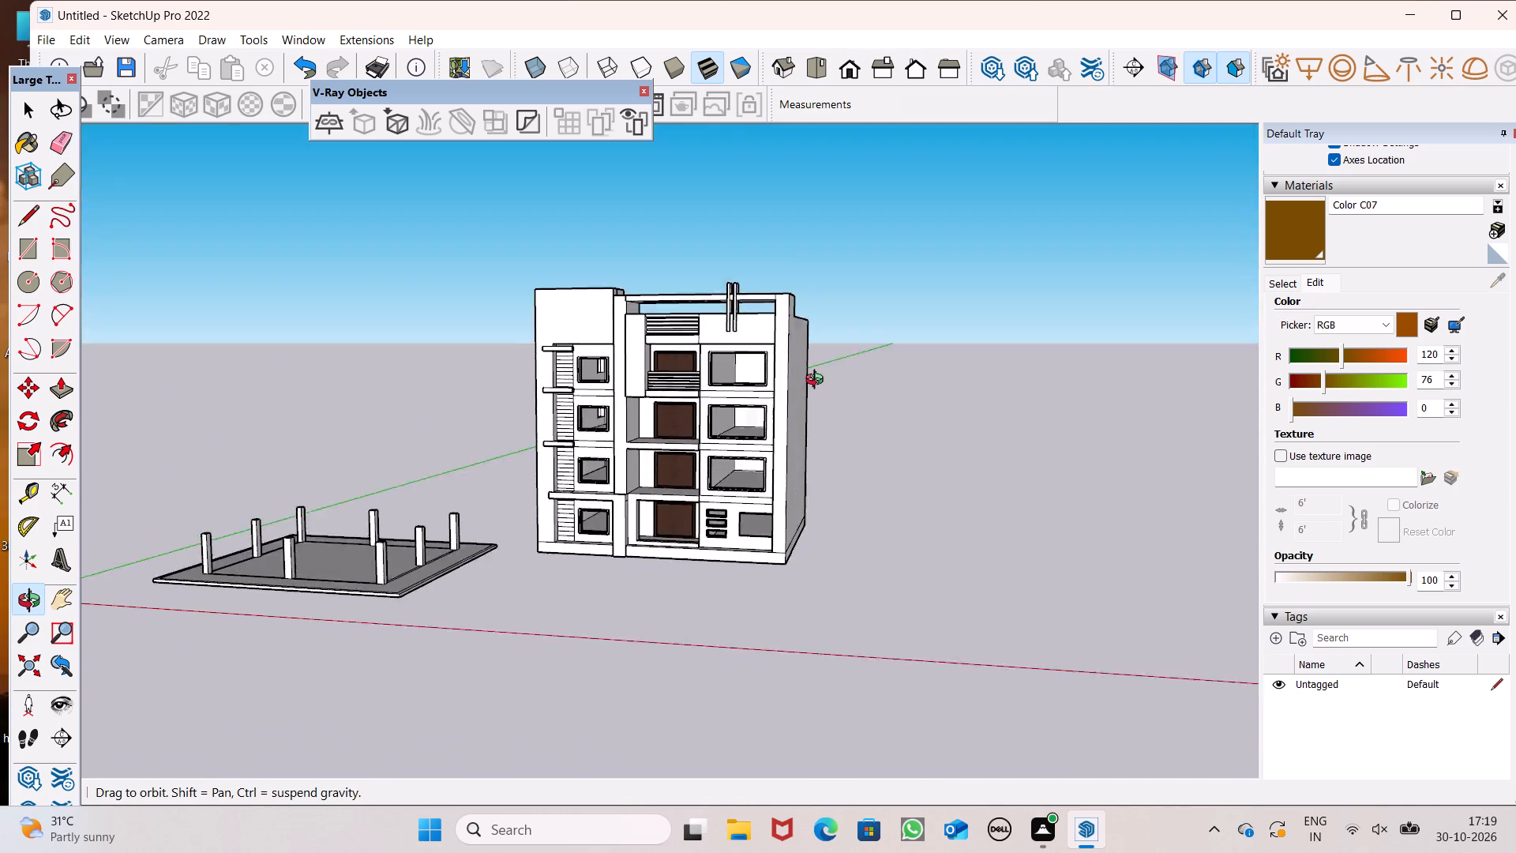
{"action": "middle_click_drag", "start_coordinate": [818, 381], "coordinate": [865, 416]}
{"action": "scroll", "coordinate": [726, 408], "scroll_direction": "down", "scroll_amount": 2}
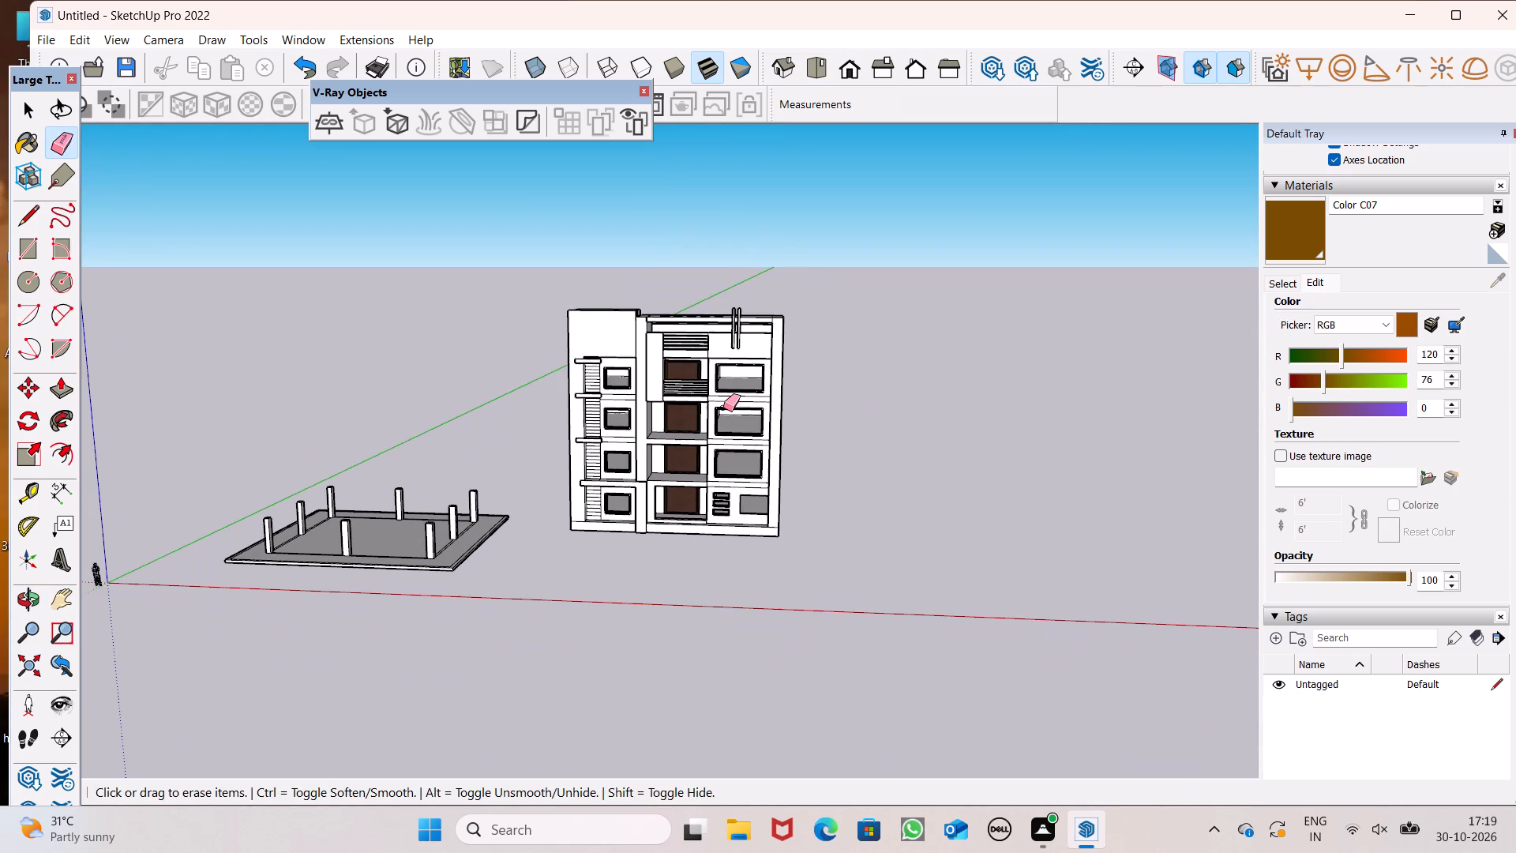
{"action": "scroll", "coordinate": [644, 428], "scroll_direction": "down", "scroll_amount": 2}
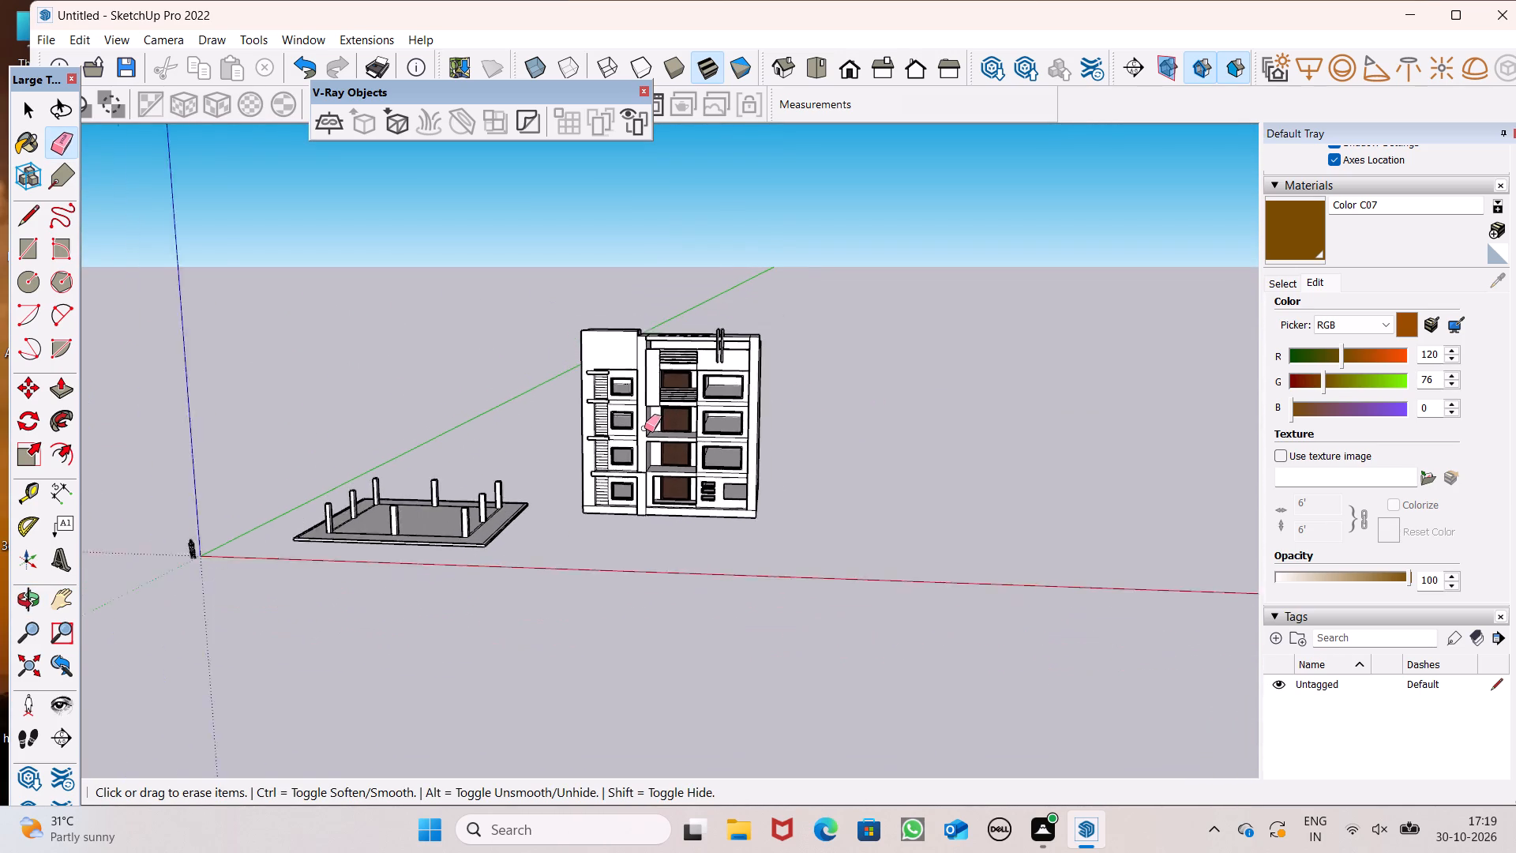
{"action": "scroll", "coordinate": [644, 428], "scroll_direction": "down", "scroll_amount": 1}
{"action": "middle_click_drag", "start_coordinate": [493, 446], "coordinate": [1053, 482]}
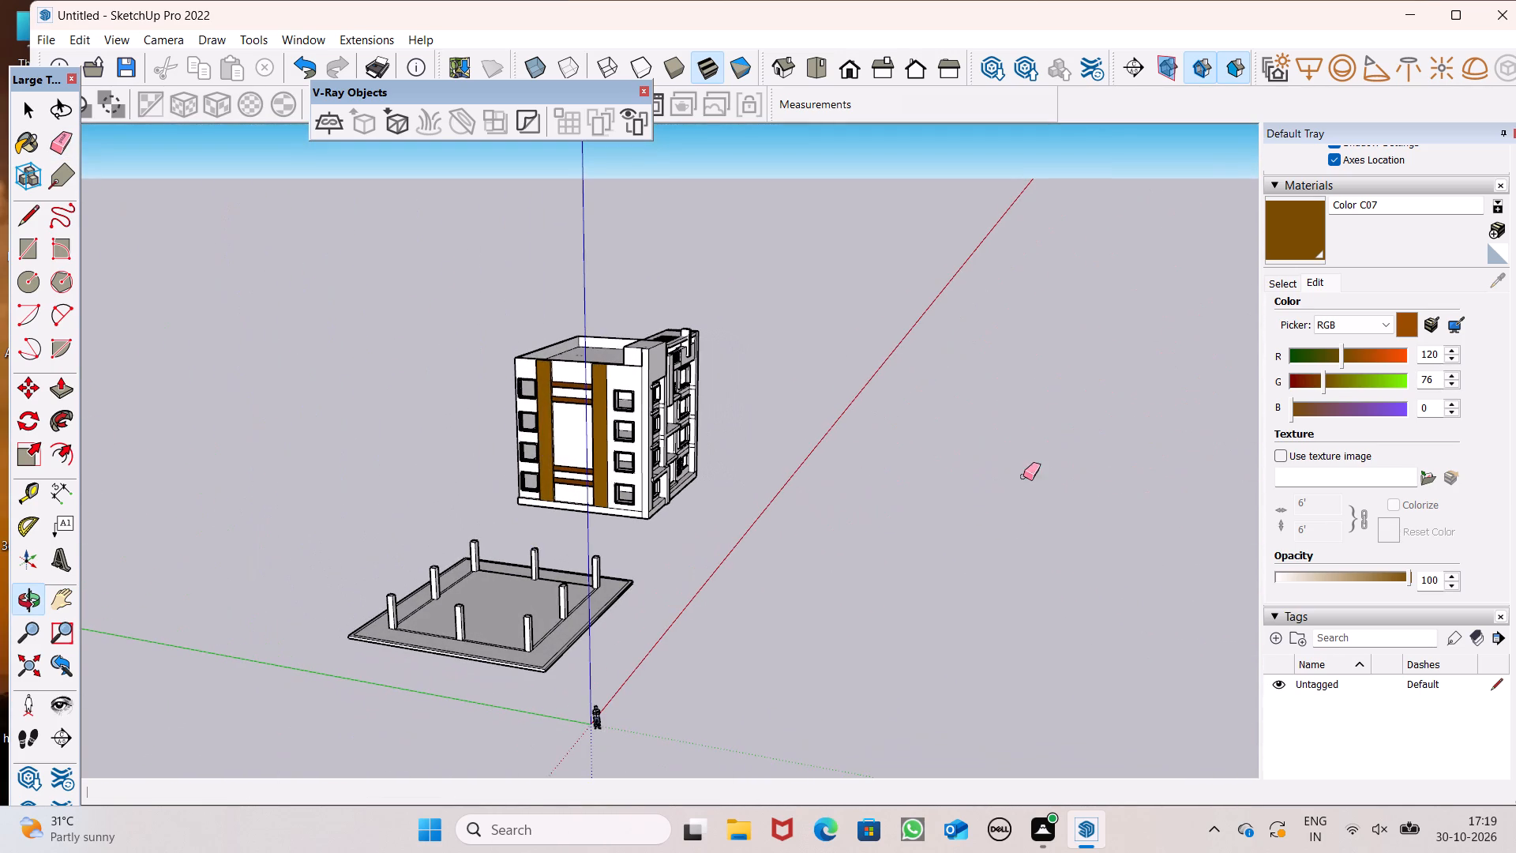
{"action": "scroll", "coordinate": [528, 387], "scroll_direction": "up", "scroll_amount": 4}
{"action": "scroll", "coordinate": [516, 361], "scroll_direction": "down", "scroll_amount": 1}
{"action": "scroll", "coordinate": [516, 361], "scroll_direction": "up", "scroll_amount": 2}
{"action": "scroll", "coordinate": [660, 360], "scroll_direction": "down", "scroll_amount": 4}
{"action": "middle_click_drag", "start_coordinate": [809, 427], "coordinate": [403, 471]}
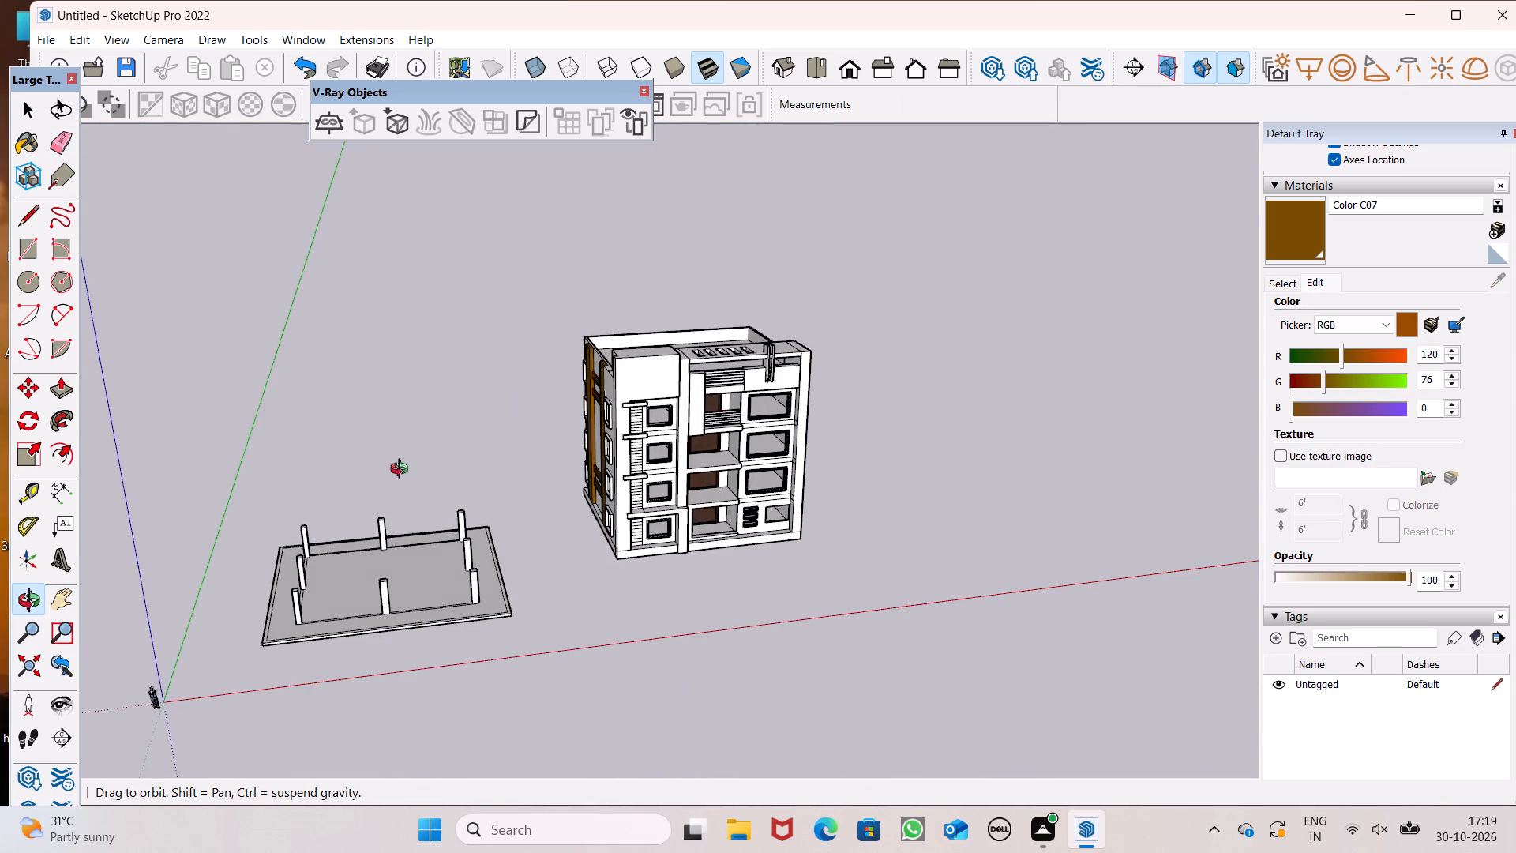
{"action": "middle_click_drag", "start_coordinate": [403, 471], "coordinate": [343, 404]}
{"action": "scroll", "coordinate": [350, 414], "scroll_direction": "up", "scroll_amount": 1}
{"action": "scroll", "coordinate": [508, 360], "scroll_direction": "up", "scroll_amount": 7}
{"action": "scroll", "coordinate": [801, 404], "scroll_direction": "down", "scroll_amount": 1}
{"action": "middle_click_drag", "start_coordinate": [807, 398], "coordinate": [815, 431]}
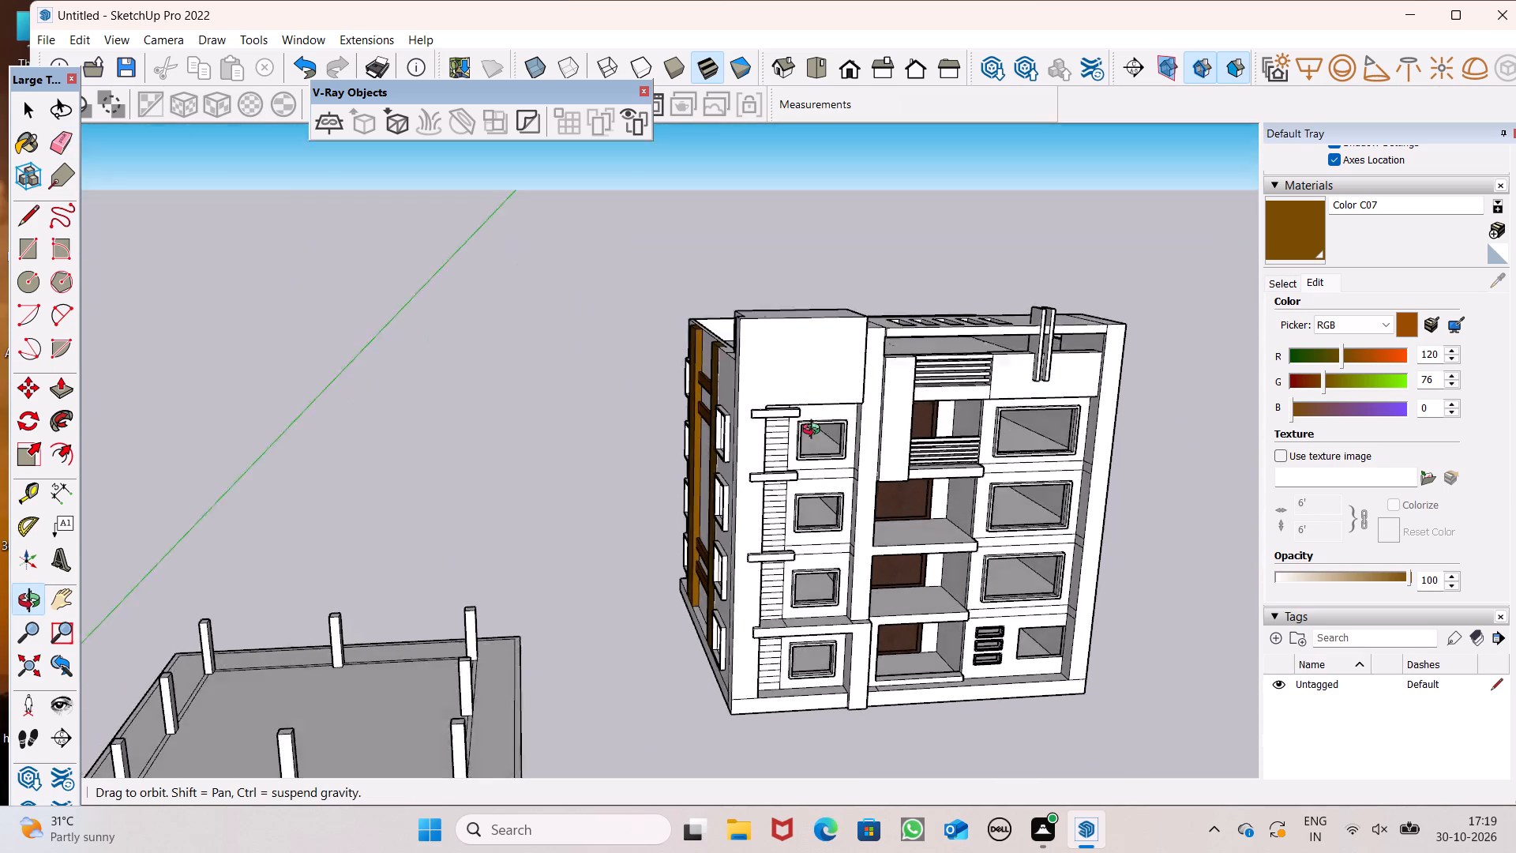
{"action": "middle_click_drag", "start_coordinate": [815, 431], "coordinate": [936, 361]}
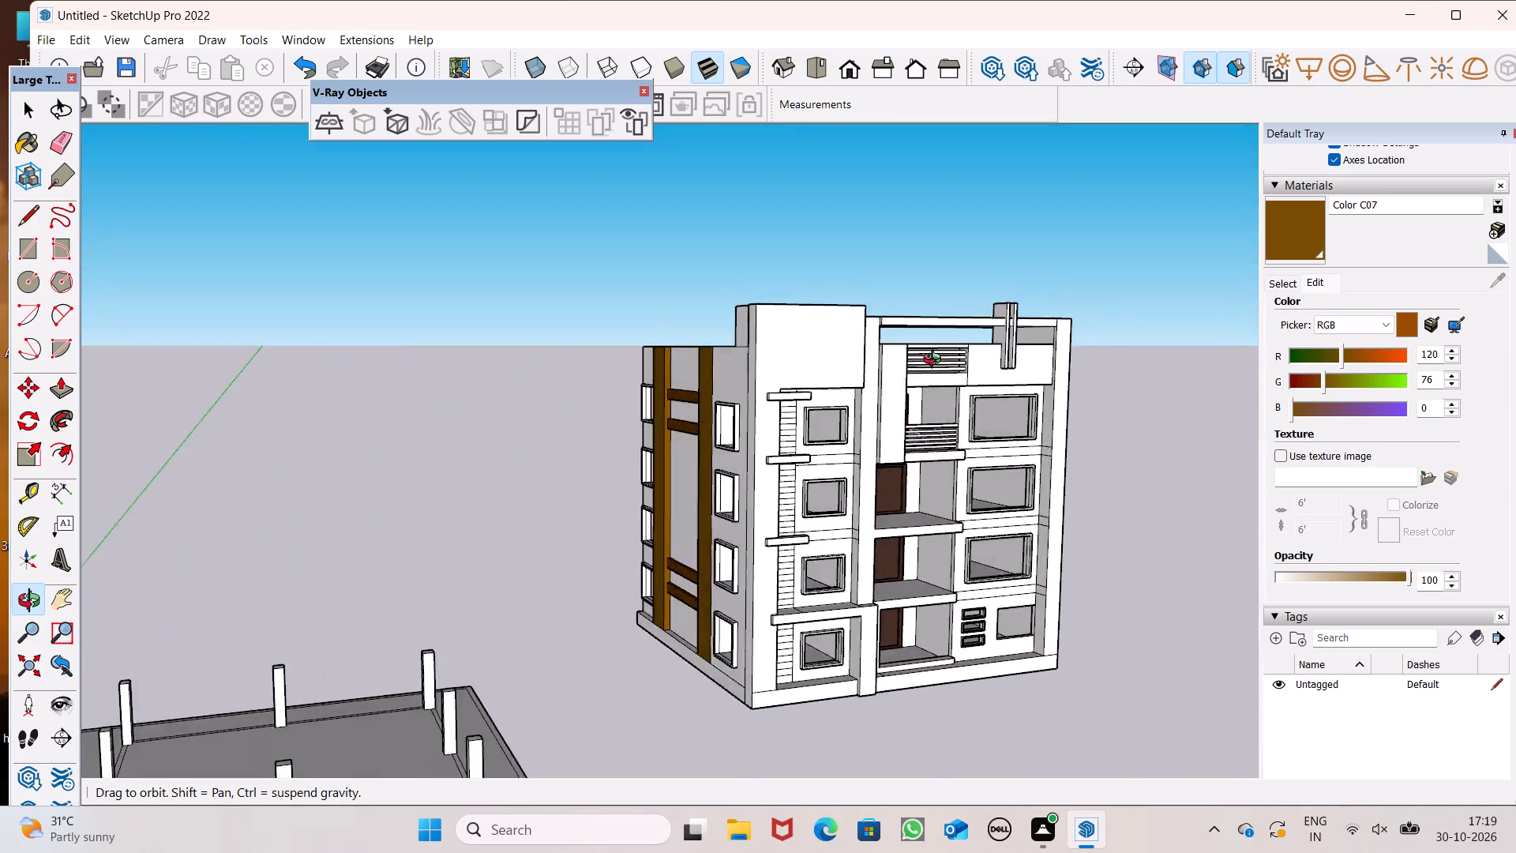
{"action": "middle_click_drag", "start_coordinate": [936, 361], "coordinate": [1365, 332]}
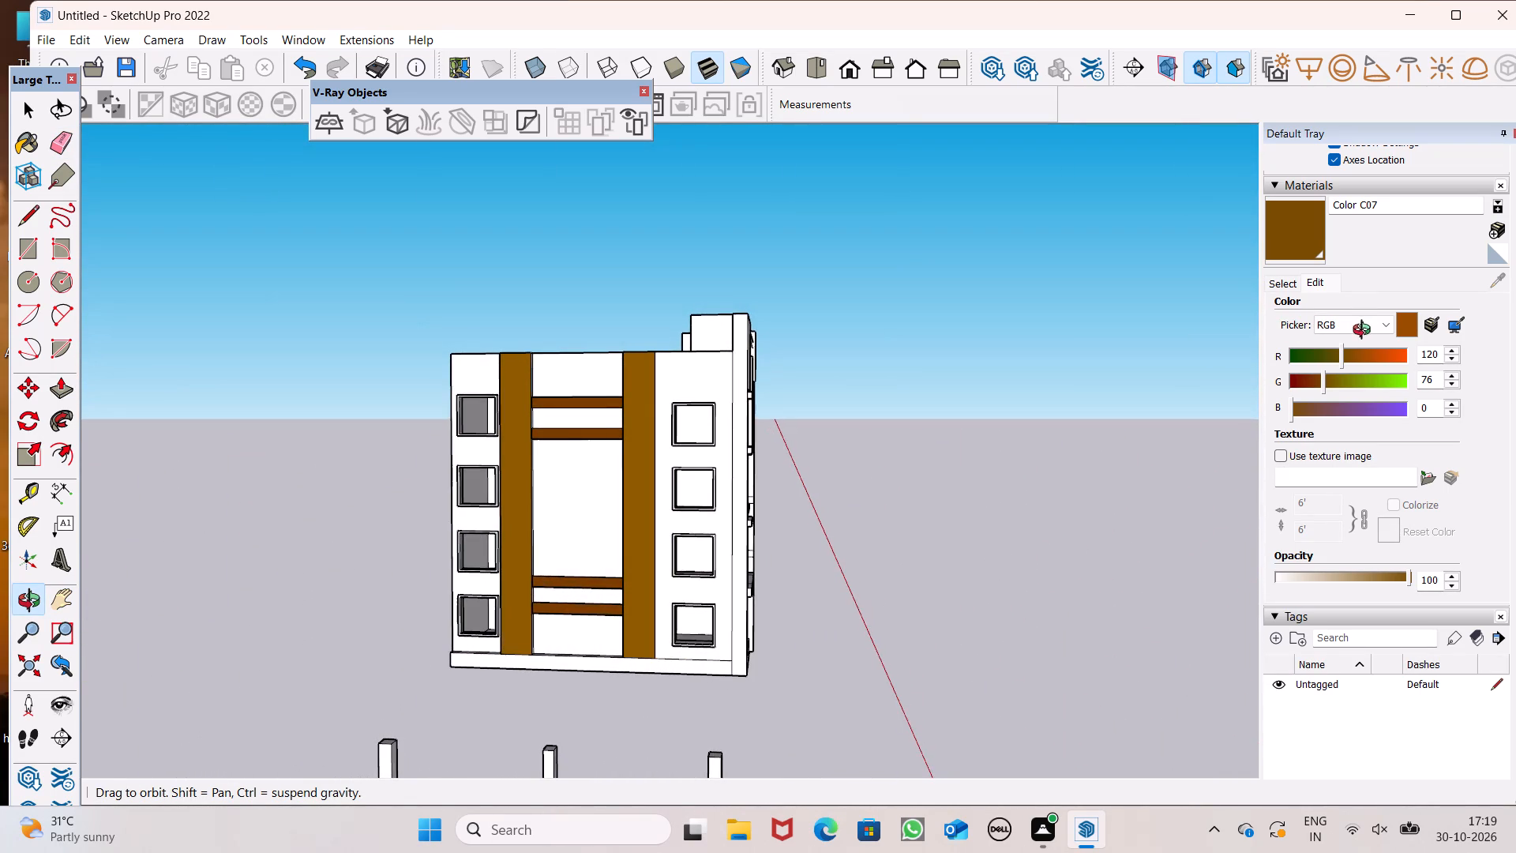
{"action": "middle_click_drag", "start_coordinate": [1365, 332], "coordinate": [1348, 344]}
{"action": "middle_click_drag", "start_coordinate": [810, 472], "coordinate": [167, 570]}
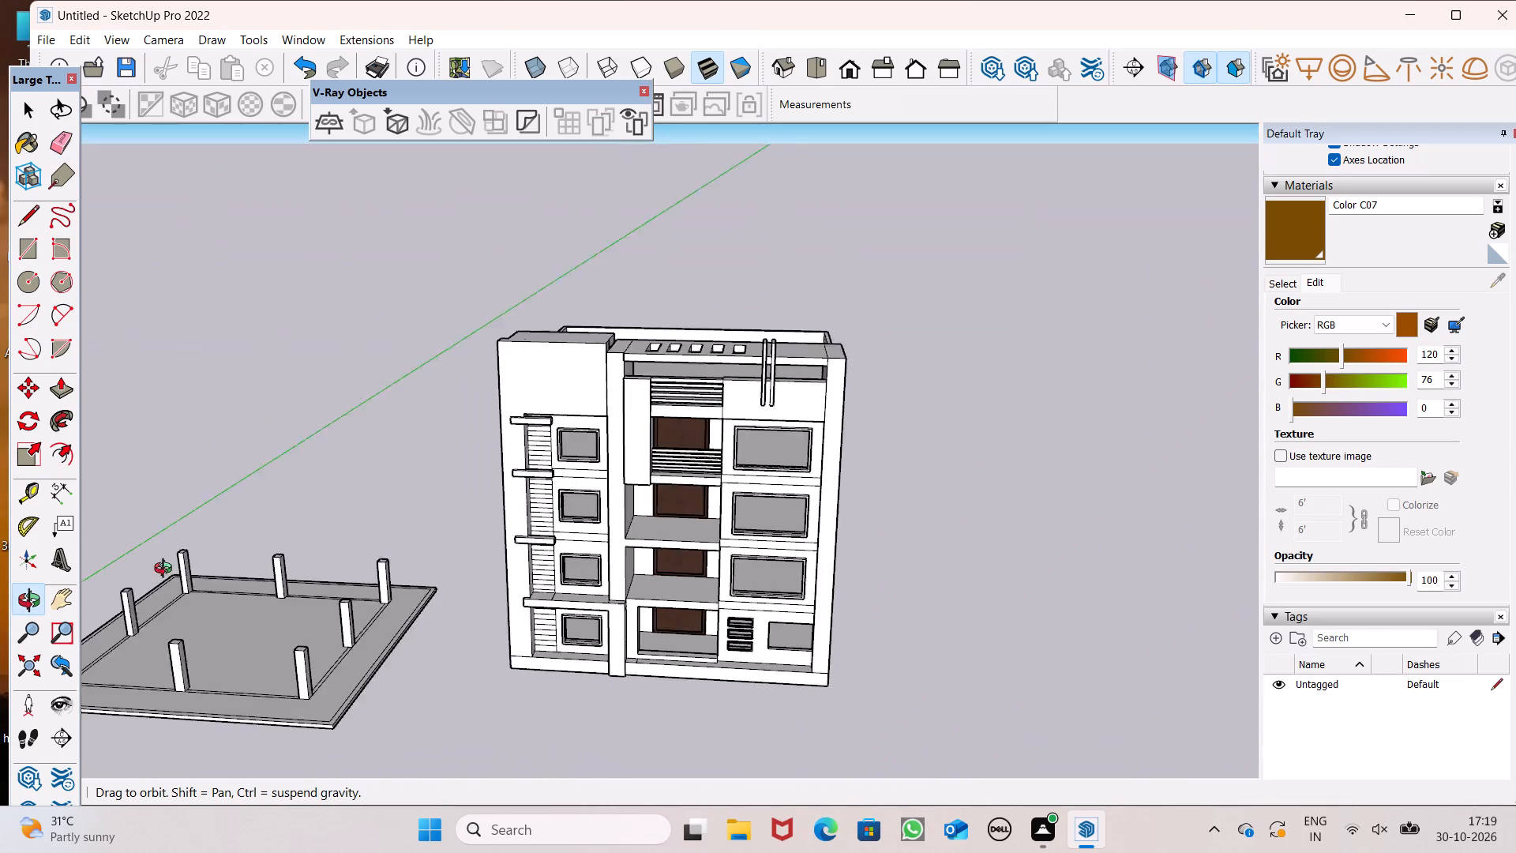
{"action": "middle_click_drag", "start_coordinate": [167, 570], "coordinate": [170, 400]}
{"action": "scroll", "coordinate": [295, 411], "scroll_direction": "down", "scroll_amount": 1}
{"action": "middle_click_drag", "start_coordinate": [556, 494], "coordinate": [487, 720]}
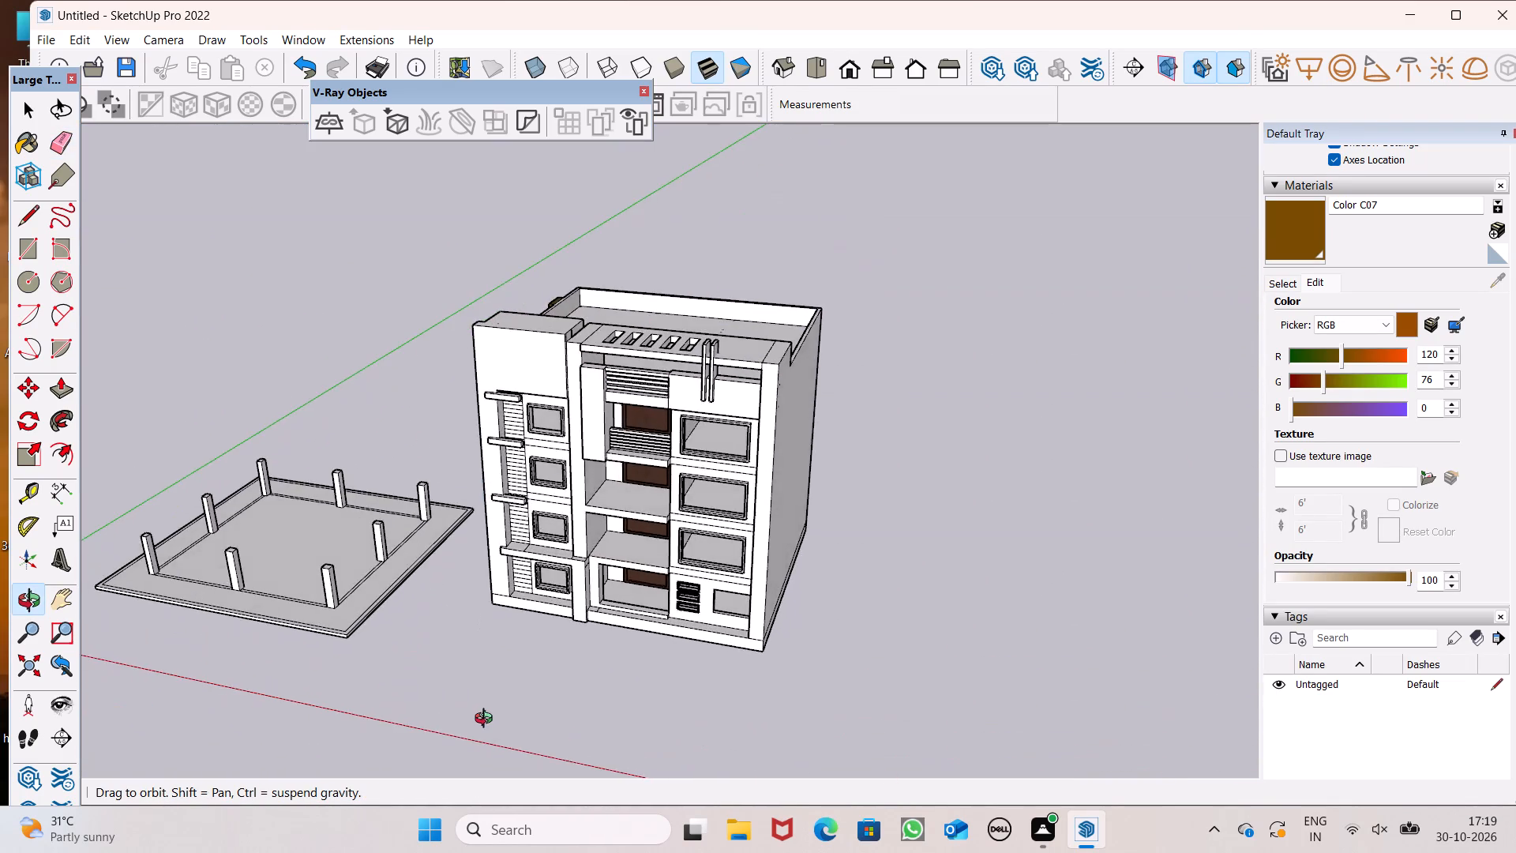
Examine the front facade from low and high viewpoints, including the window bays, balconies and roof edge.
{"action": "middle_click_drag", "start_coordinate": [487, 720], "coordinate": [608, 626]}
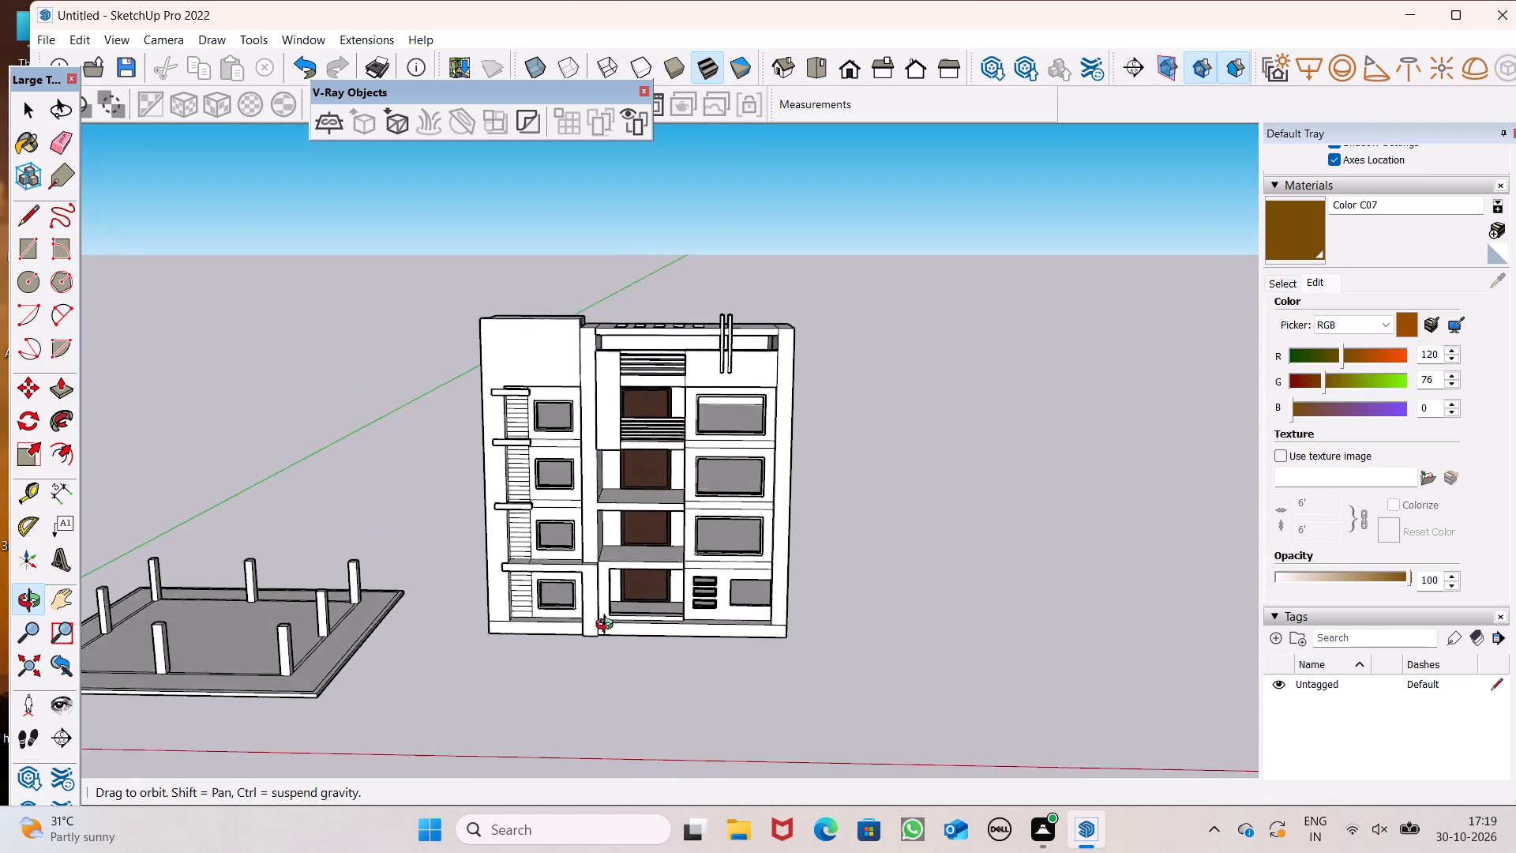
{"action": "middle_click_drag", "start_coordinate": [608, 626], "coordinate": [626, 617]}
{"action": "scroll", "coordinate": [328, 544], "scroll_direction": "down", "scroll_amount": 4}
{"action": "middle_click_drag", "start_coordinate": [401, 571], "coordinate": [363, 486]}
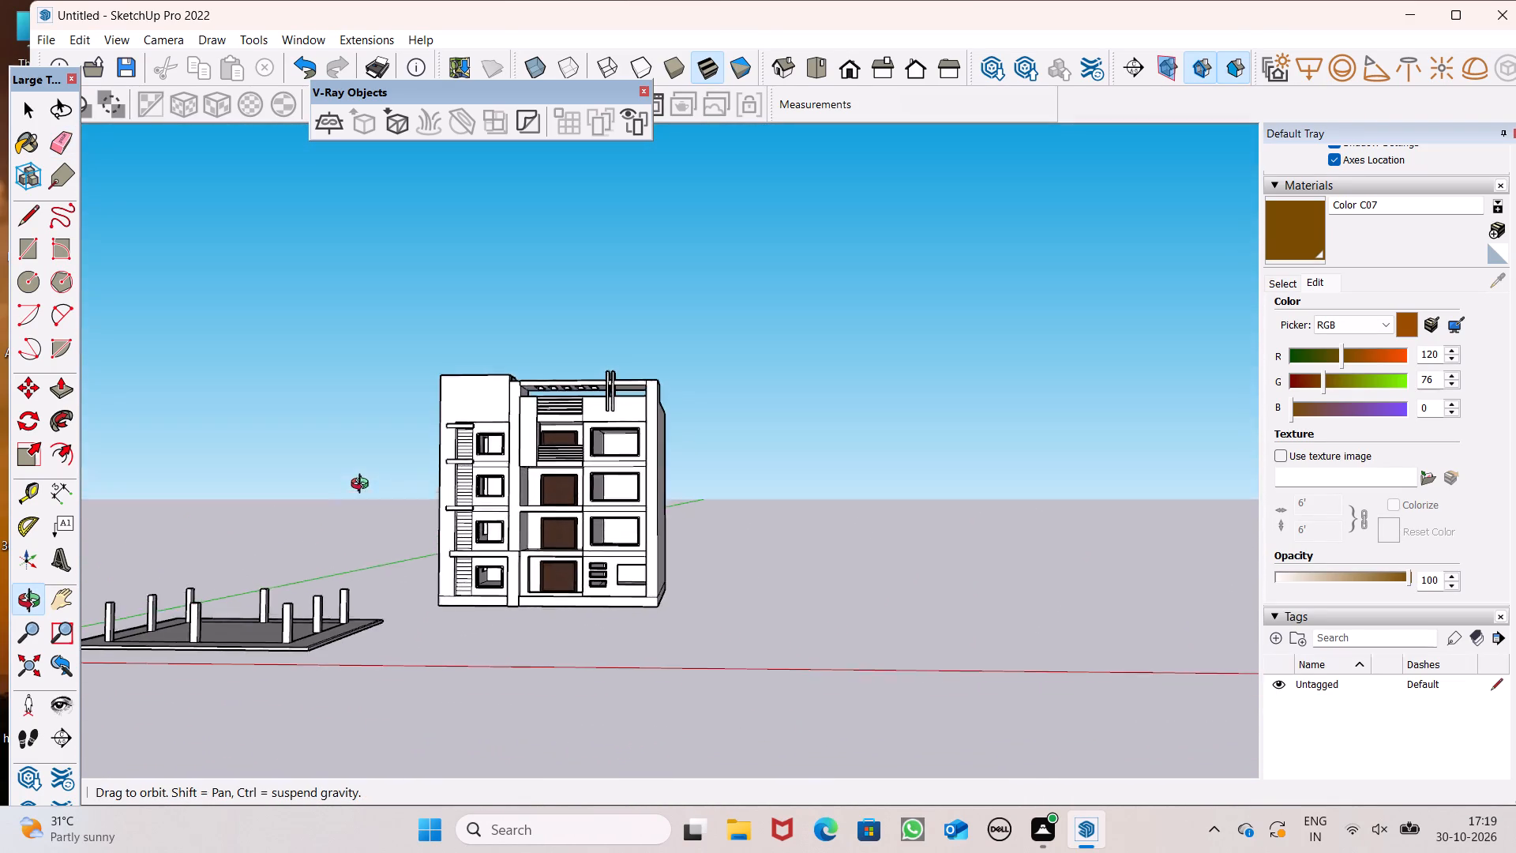
{"action": "middle_click_drag", "start_coordinate": [363, 486], "coordinate": [362, 494]}
{"action": "scroll", "coordinate": [484, 523], "scroll_direction": "up", "scroll_amount": 7}
{"action": "middle_click_drag", "start_coordinate": [492, 509], "coordinate": [547, 762]}
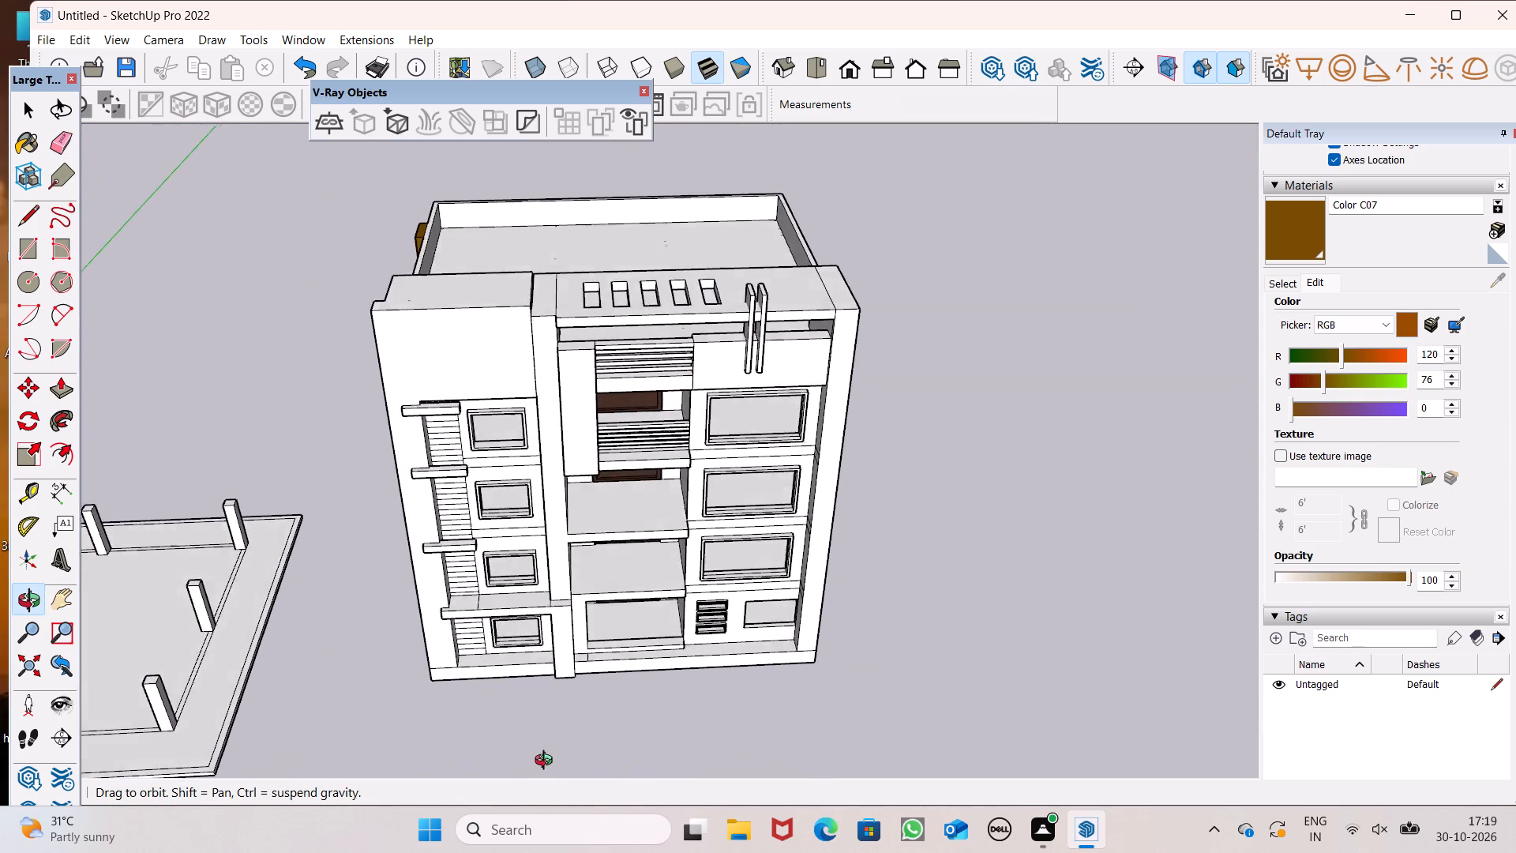
{"action": "middle_click_drag", "start_coordinate": [547, 762], "coordinate": [561, 753]}
{"action": "scroll", "coordinate": [378, 584], "scroll_direction": "down", "scroll_amount": 5}
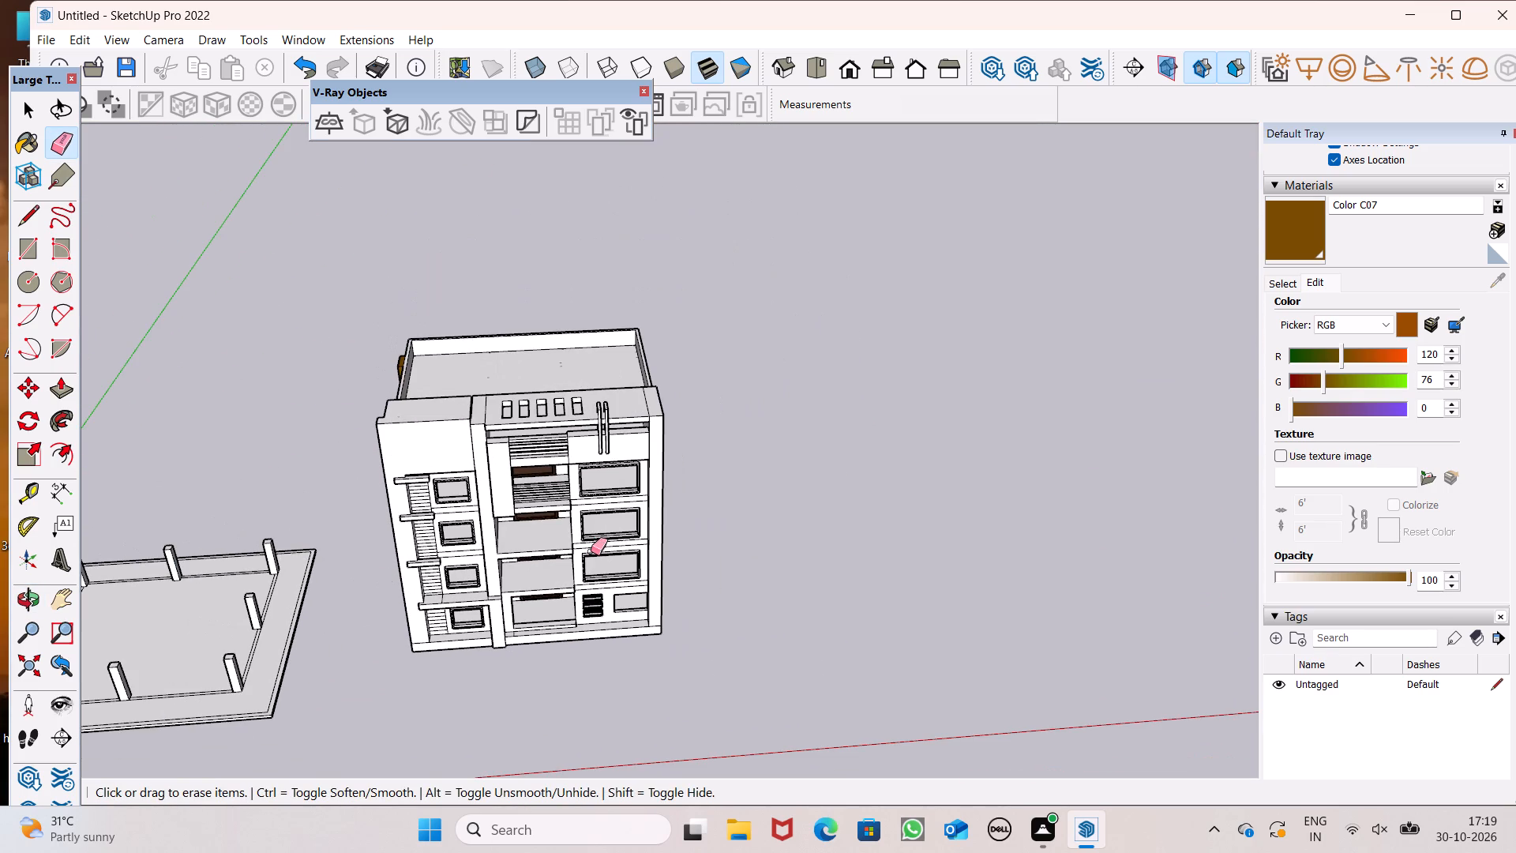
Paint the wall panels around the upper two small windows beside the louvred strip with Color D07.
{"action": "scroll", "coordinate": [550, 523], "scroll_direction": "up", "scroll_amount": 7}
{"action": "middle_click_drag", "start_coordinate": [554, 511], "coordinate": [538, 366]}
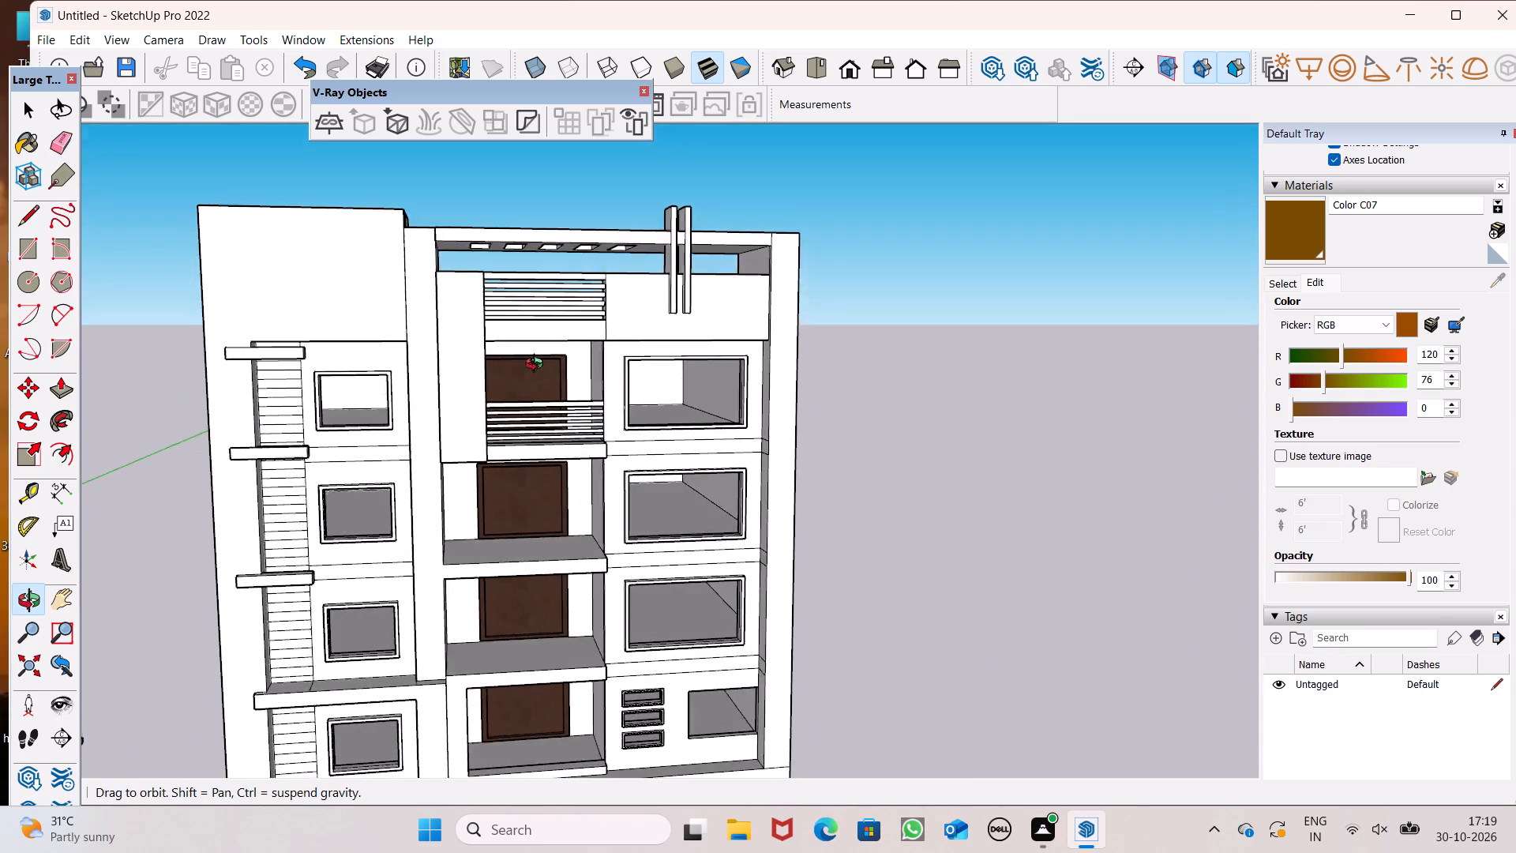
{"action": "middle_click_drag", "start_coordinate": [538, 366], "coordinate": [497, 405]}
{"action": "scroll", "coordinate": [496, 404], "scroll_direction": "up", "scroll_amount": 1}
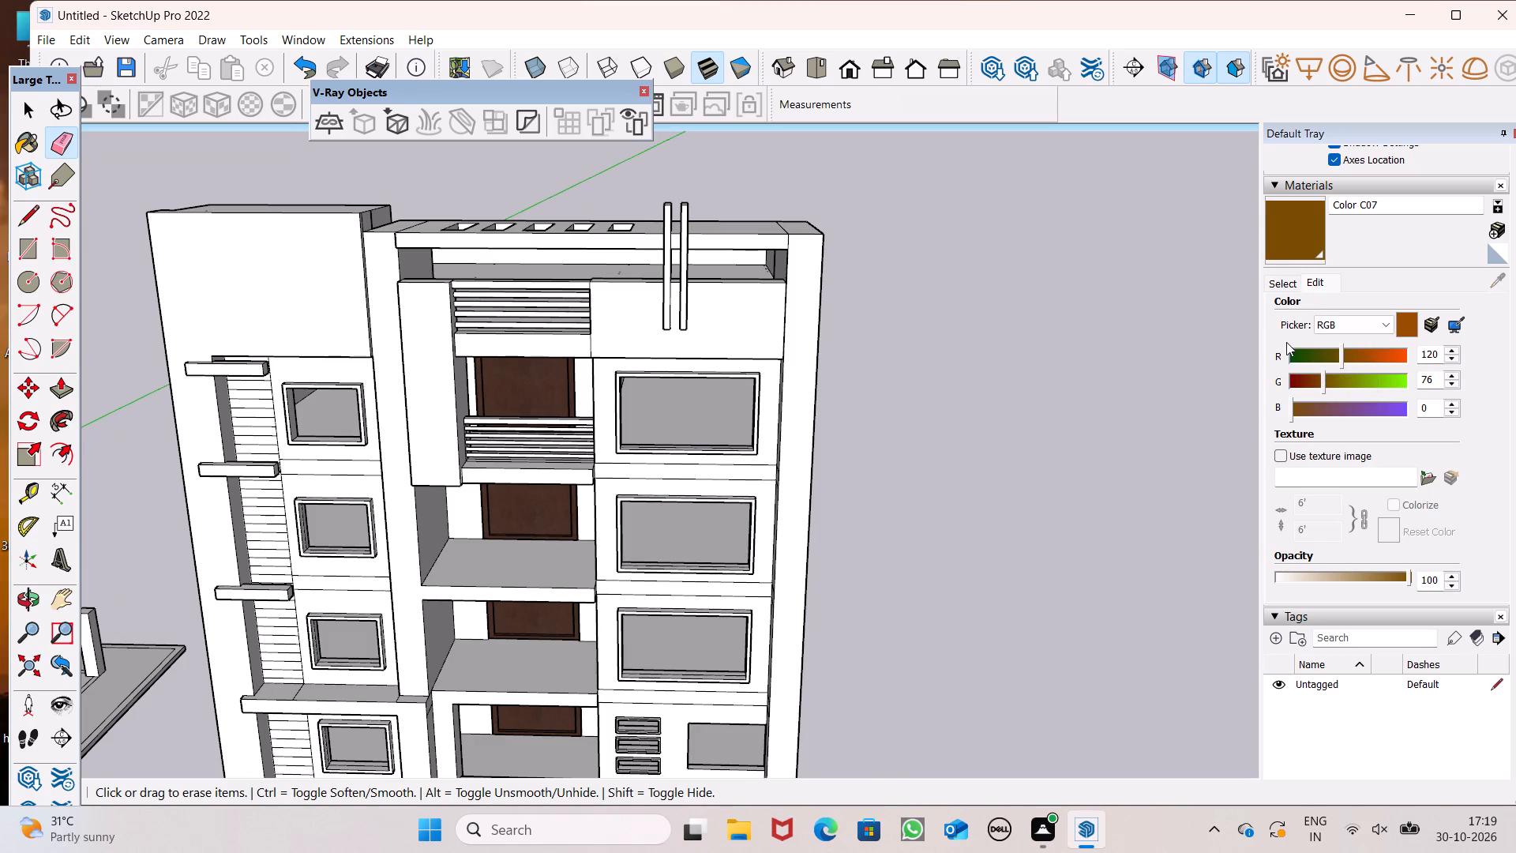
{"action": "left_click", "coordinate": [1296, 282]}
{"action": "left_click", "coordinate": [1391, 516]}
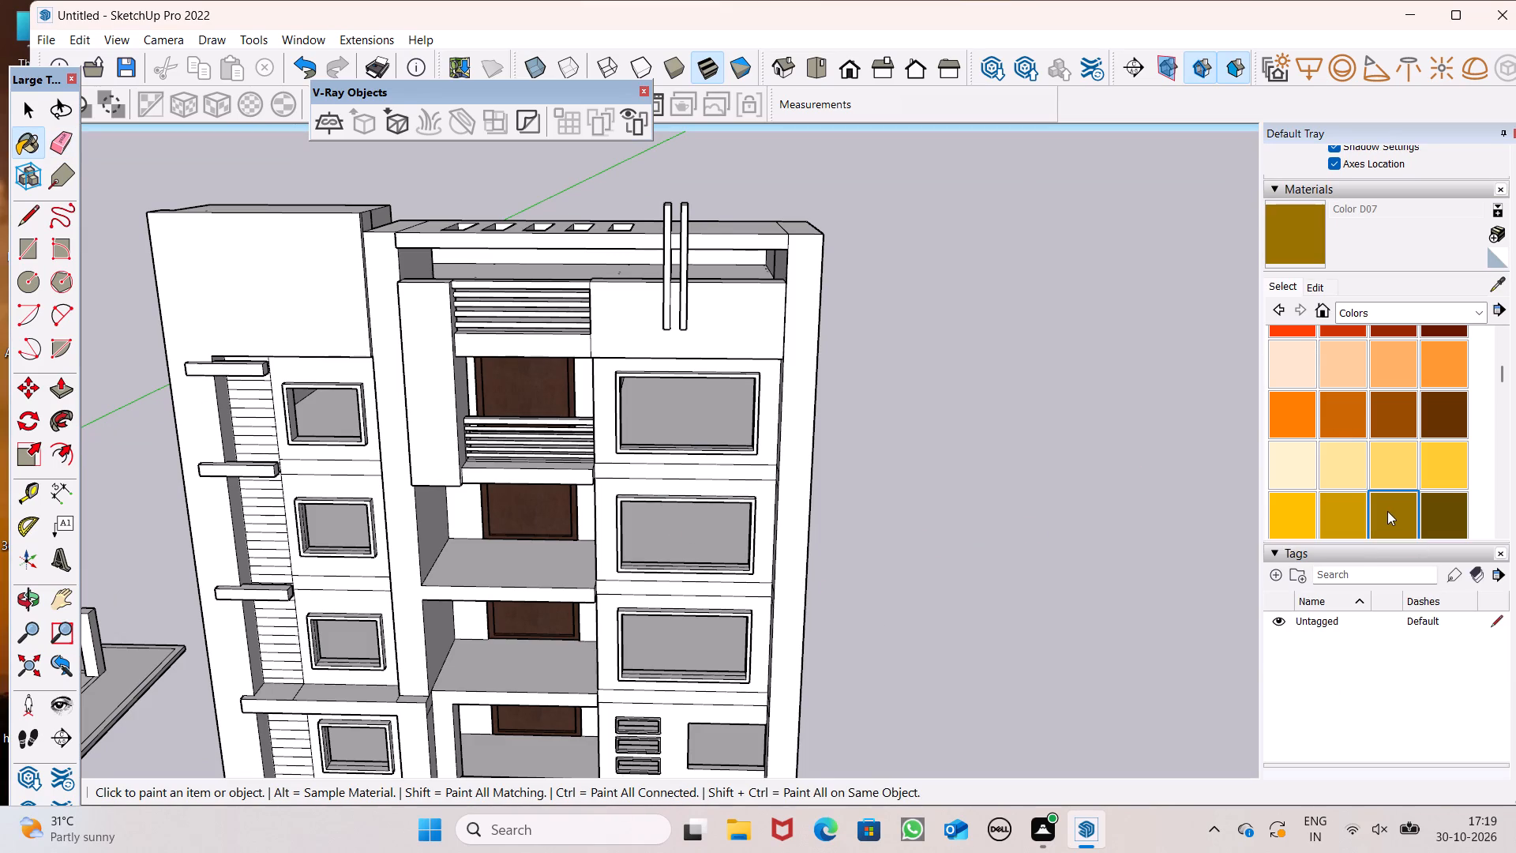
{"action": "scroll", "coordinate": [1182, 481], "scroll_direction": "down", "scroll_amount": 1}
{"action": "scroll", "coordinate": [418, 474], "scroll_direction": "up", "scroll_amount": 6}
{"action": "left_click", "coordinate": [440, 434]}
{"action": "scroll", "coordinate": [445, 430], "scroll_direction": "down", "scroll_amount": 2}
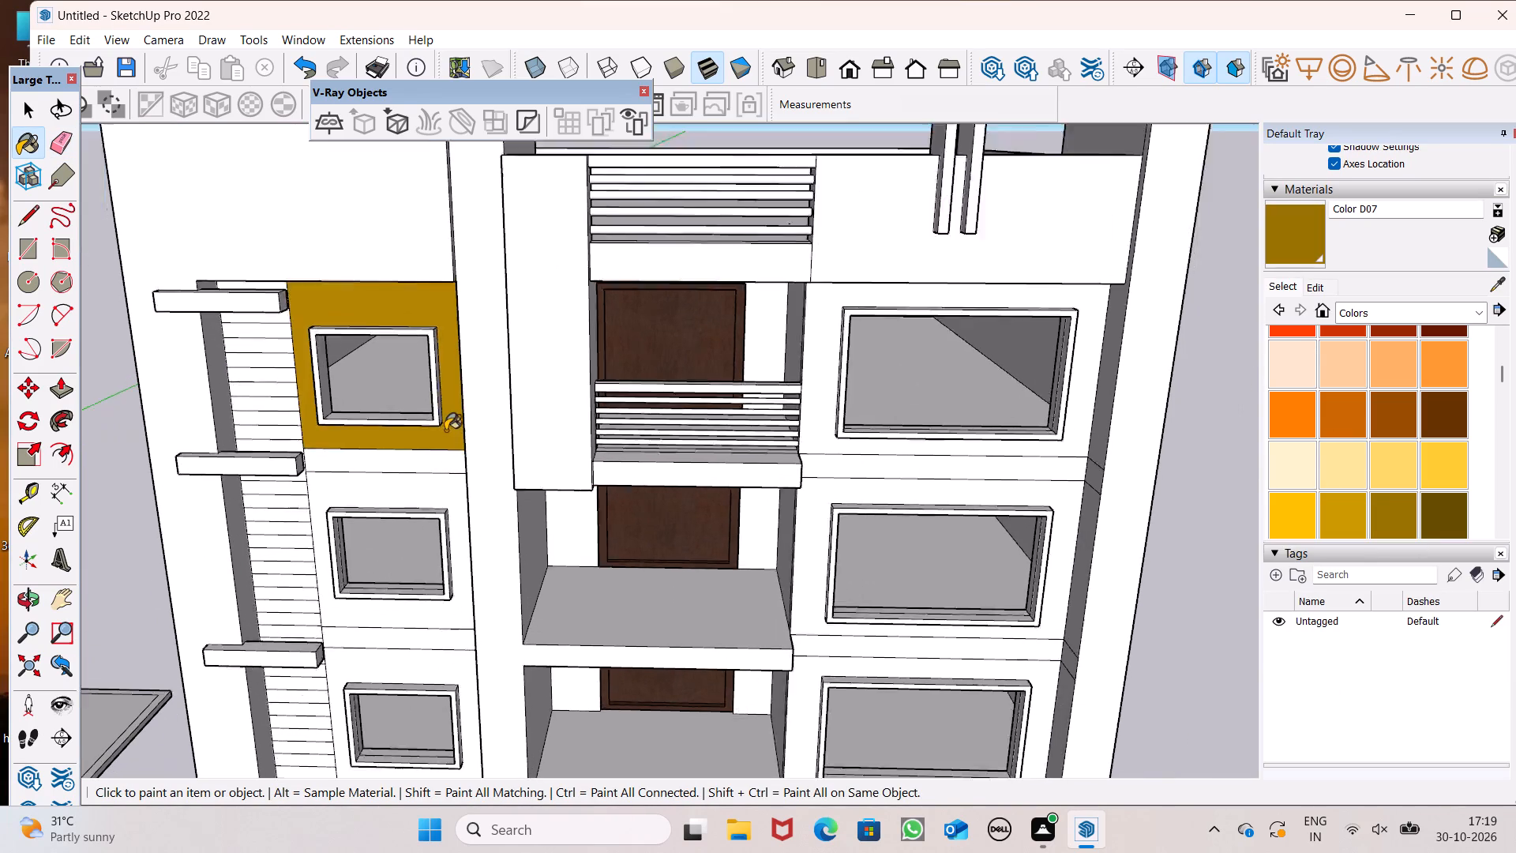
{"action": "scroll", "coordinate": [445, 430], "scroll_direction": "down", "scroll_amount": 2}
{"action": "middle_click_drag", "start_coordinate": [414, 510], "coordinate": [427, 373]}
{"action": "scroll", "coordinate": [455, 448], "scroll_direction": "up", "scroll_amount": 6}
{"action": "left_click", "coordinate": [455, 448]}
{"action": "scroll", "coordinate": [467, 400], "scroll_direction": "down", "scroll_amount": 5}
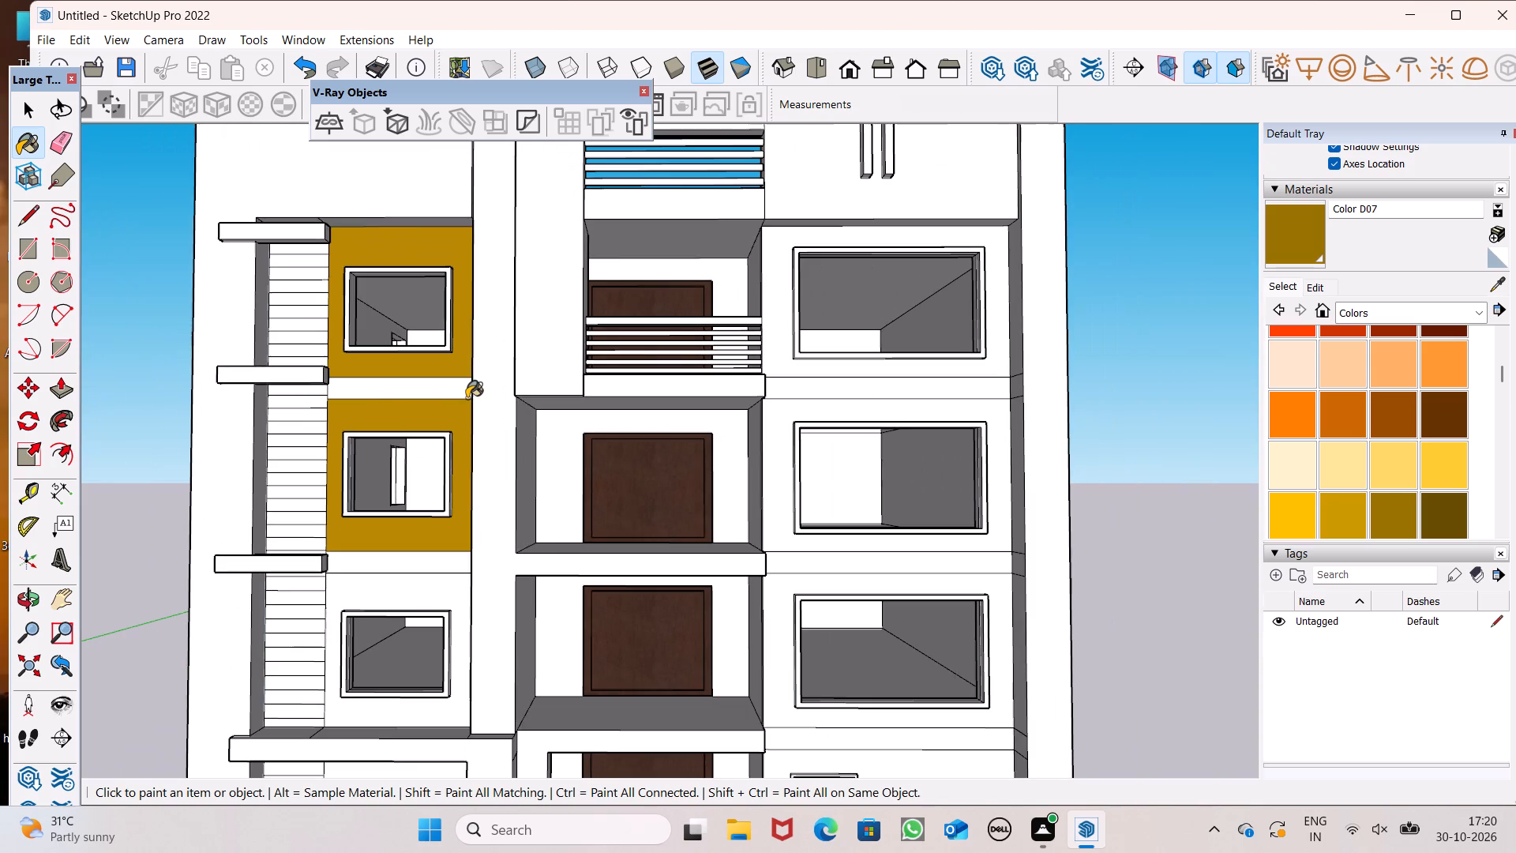
Erase the paired horizontal floor lines between the small windows in the bay beside the louvred strip.
{"action": "left_click", "coordinate": [61, 116]}
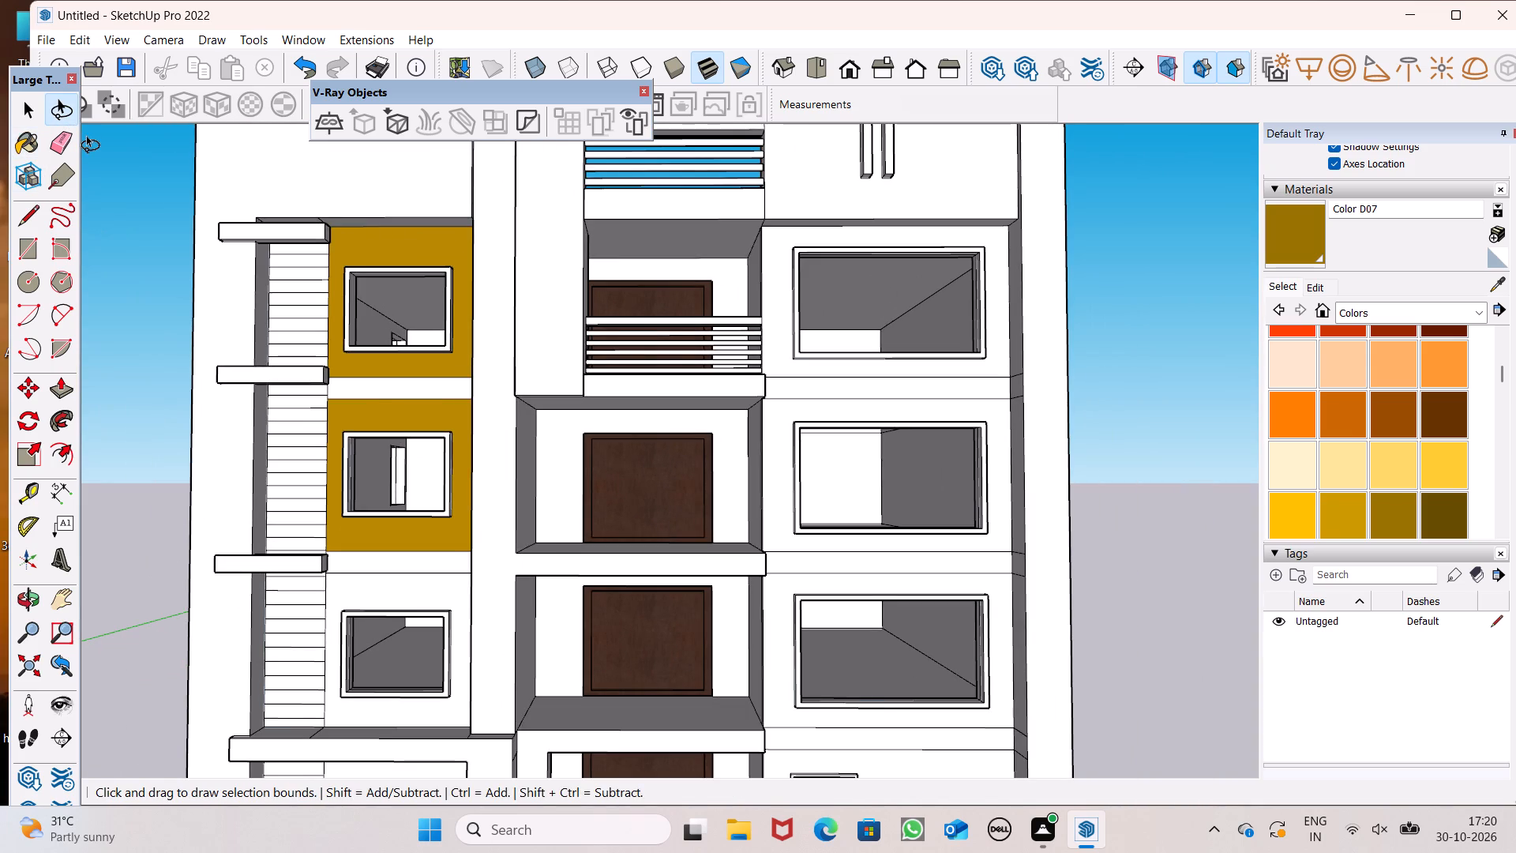
{"action": "left_click", "coordinate": [74, 137]}
{"action": "scroll", "coordinate": [356, 284], "scroll_direction": "up", "scroll_amount": 5}
{"action": "left_click_drag", "start_coordinate": [511, 428], "coordinate": [519, 473]}
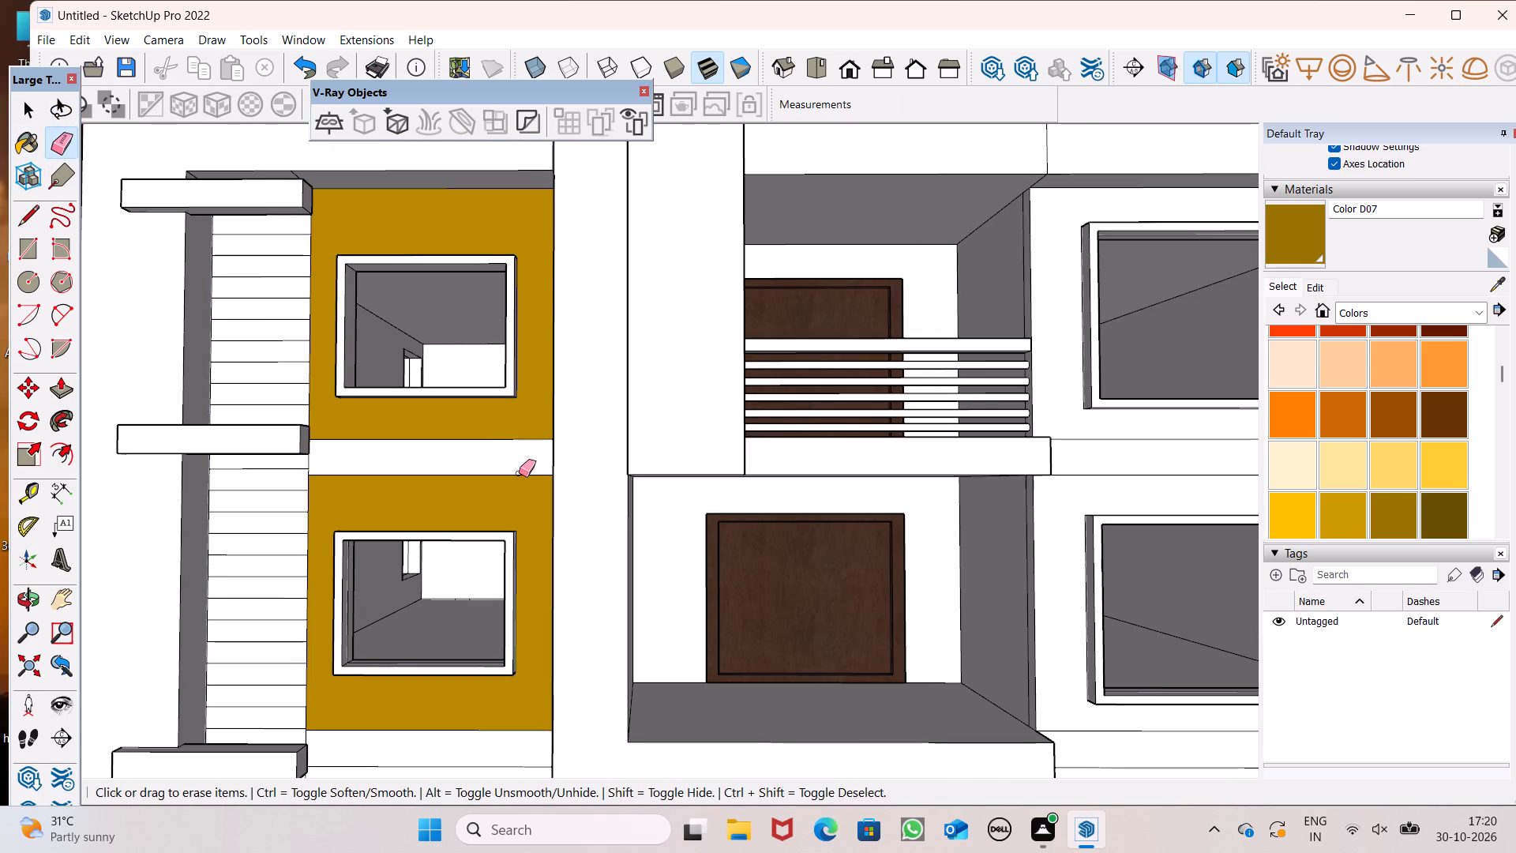
{"action": "left_click_drag", "start_coordinate": [519, 473], "coordinate": [512, 475]}
{"action": "scroll", "coordinate": [511, 344], "scroll_direction": "down", "scroll_amount": 9}
{"action": "scroll", "coordinate": [437, 548], "scroll_direction": "up", "scroll_amount": 5}
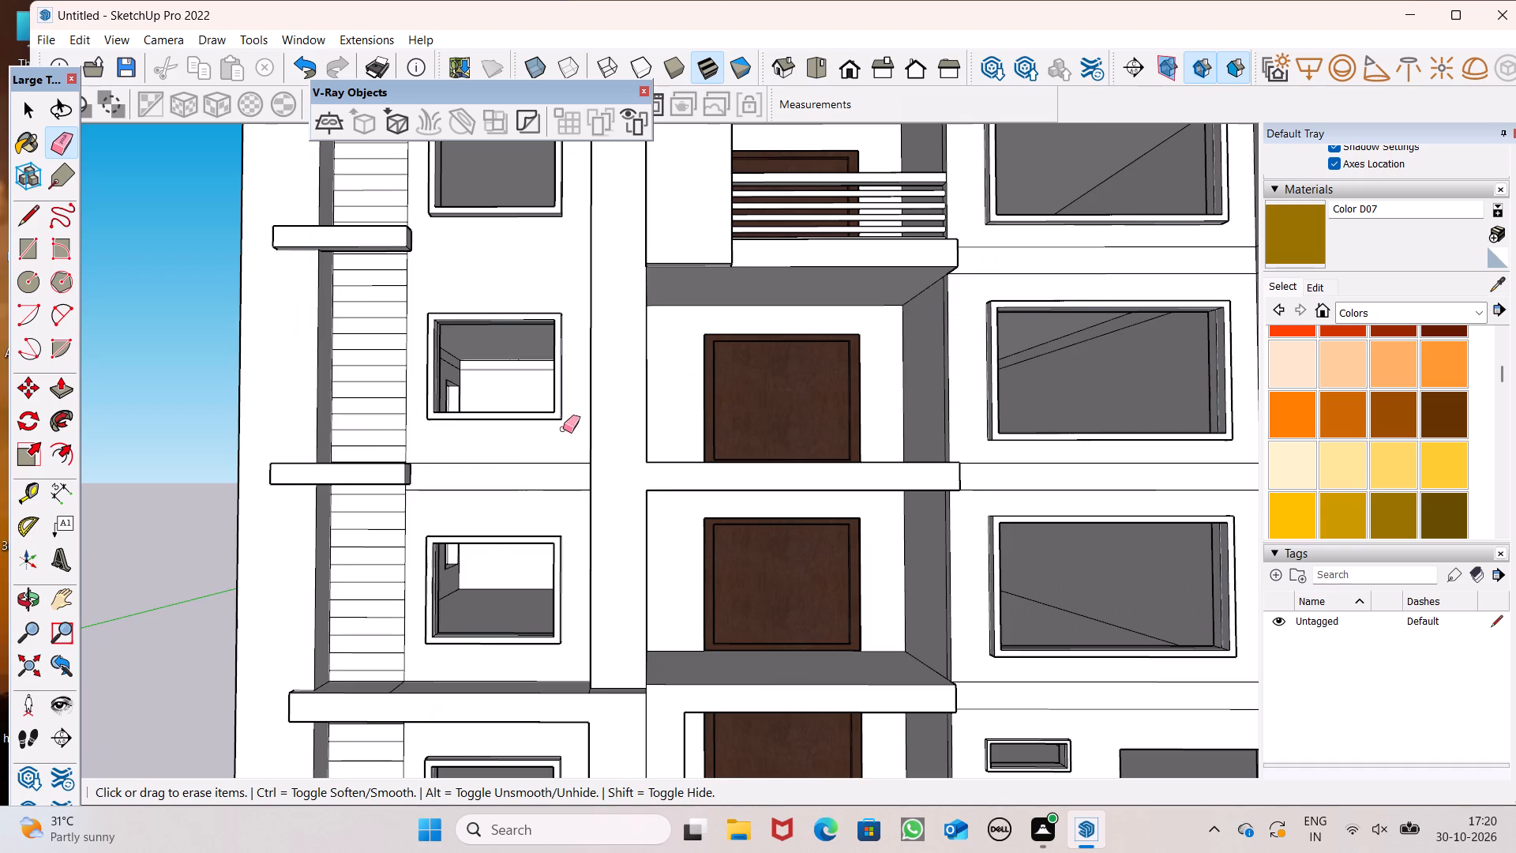
{"action": "left_click_drag", "start_coordinate": [563, 429], "coordinate": [568, 475]}
{"action": "scroll", "coordinate": [539, 408], "scroll_direction": "down", "scroll_amount": 8}
{"action": "scroll", "coordinate": [553, 606], "scroll_direction": "up", "scroll_amount": 6}
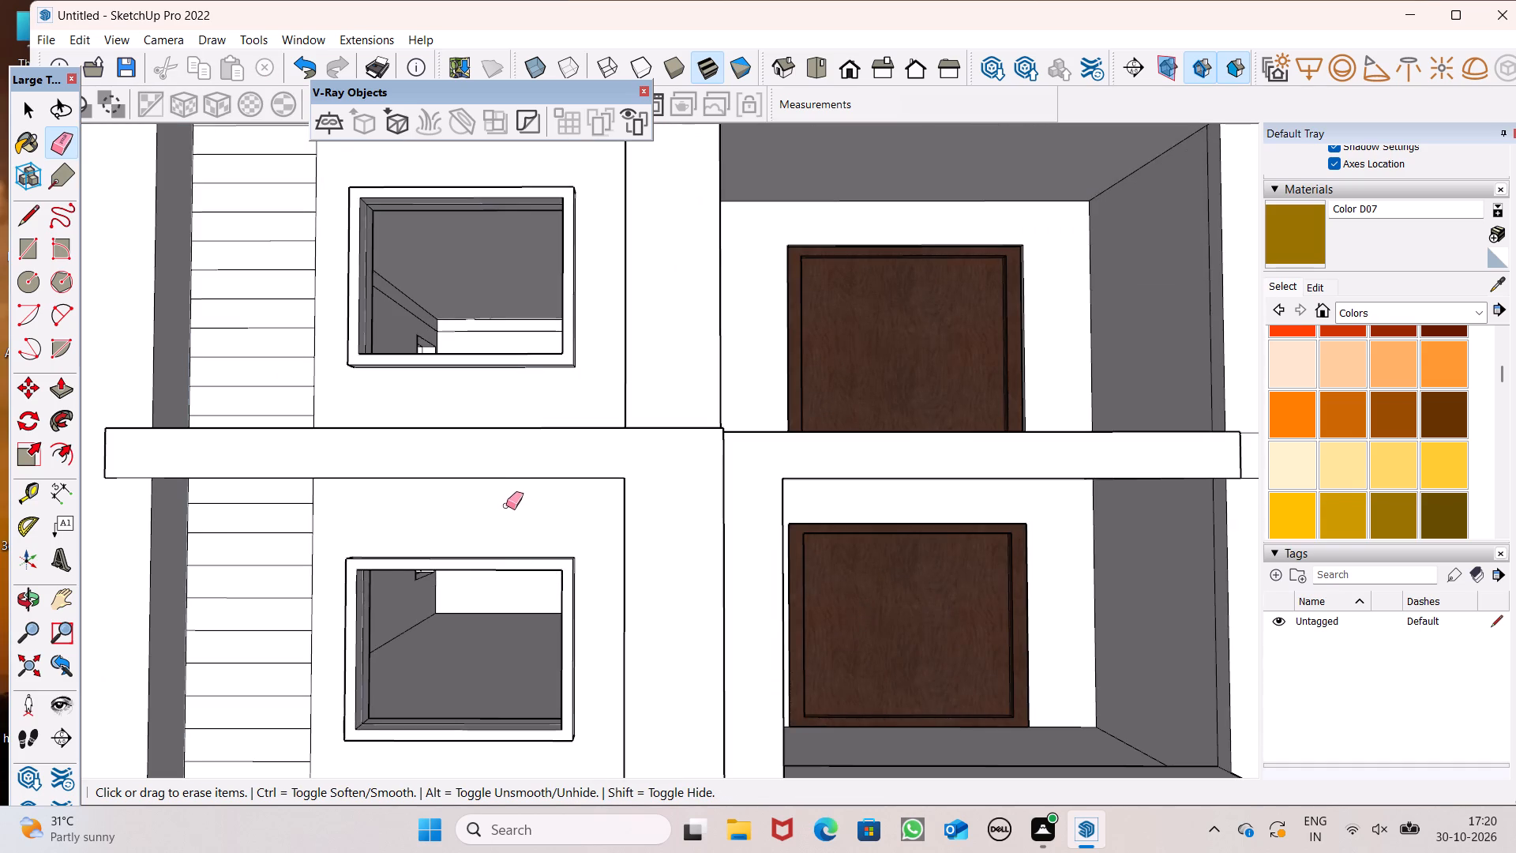
Erase the paired floor lines between the top and second large windows, including their short returns on the adjoining pier's side face.
{"action": "scroll", "coordinate": [455, 300], "scroll_direction": "down", "scroll_amount": 5}
{"action": "middle_click_drag", "start_coordinate": [453, 311], "coordinate": [422, 541]}
{"action": "scroll", "coordinate": [381, 436], "scroll_direction": "down", "scroll_amount": 9}
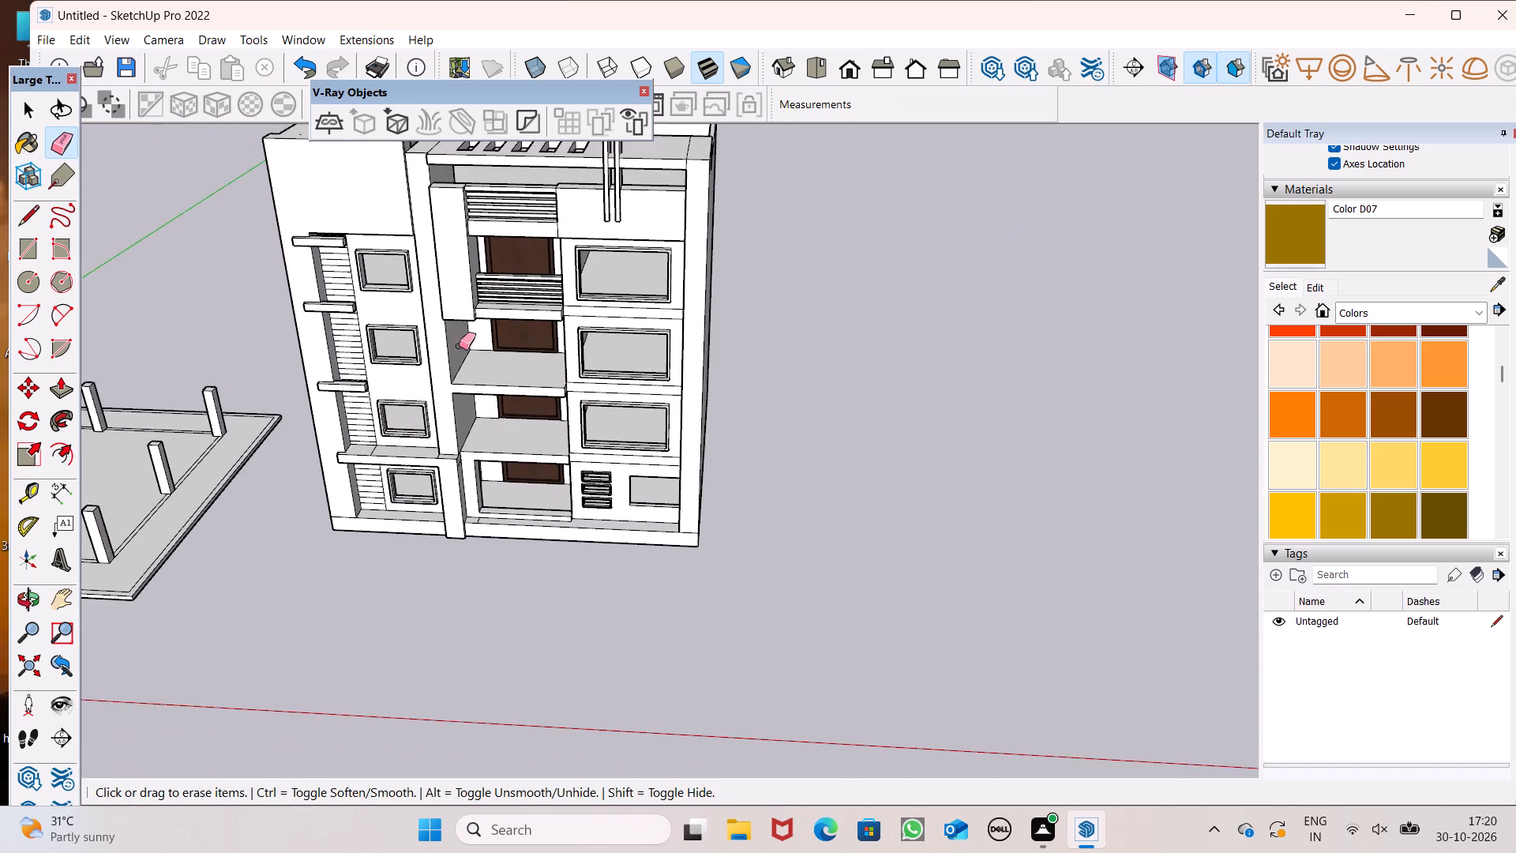
{"action": "scroll", "coordinate": [553, 302], "scroll_direction": "up", "scroll_amount": 4}
{"action": "scroll", "coordinate": [632, 201], "scroll_direction": "up", "scroll_amount": 6}
{"action": "middle_click_drag", "start_coordinate": [632, 250], "coordinate": [705, 68]}
{"action": "scroll", "coordinate": [632, 250], "scroll_direction": "up", "scroll_amount": 1}
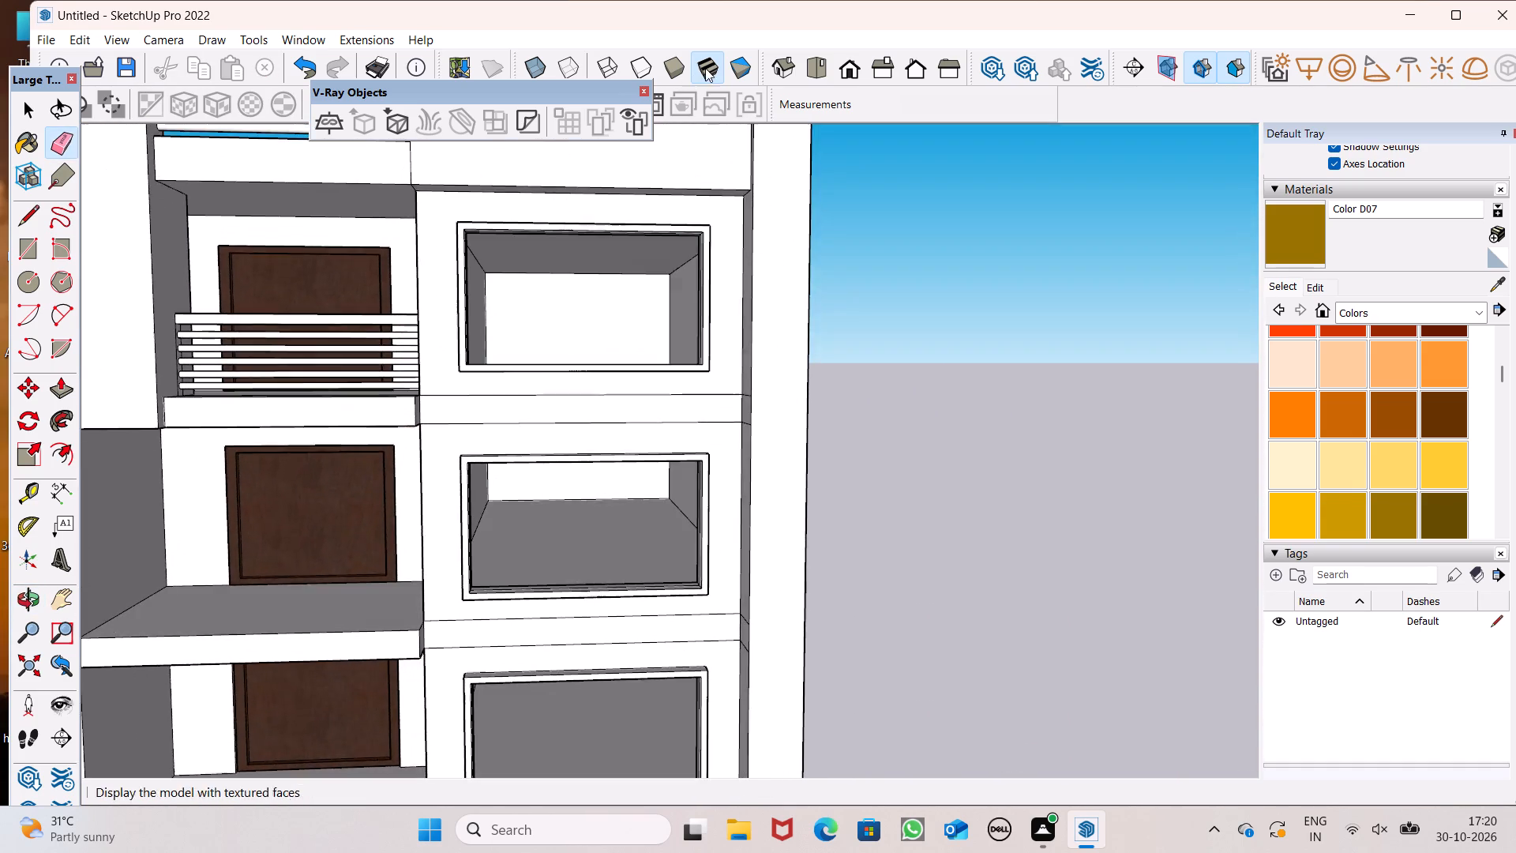
{"action": "scroll", "coordinate": [706, 412], "scroll_direction": "up", "scroll_amount": 5}
{"action": "left_click_drag", "start_coordinate": [730, 366], "coordinate": [735, 431]}
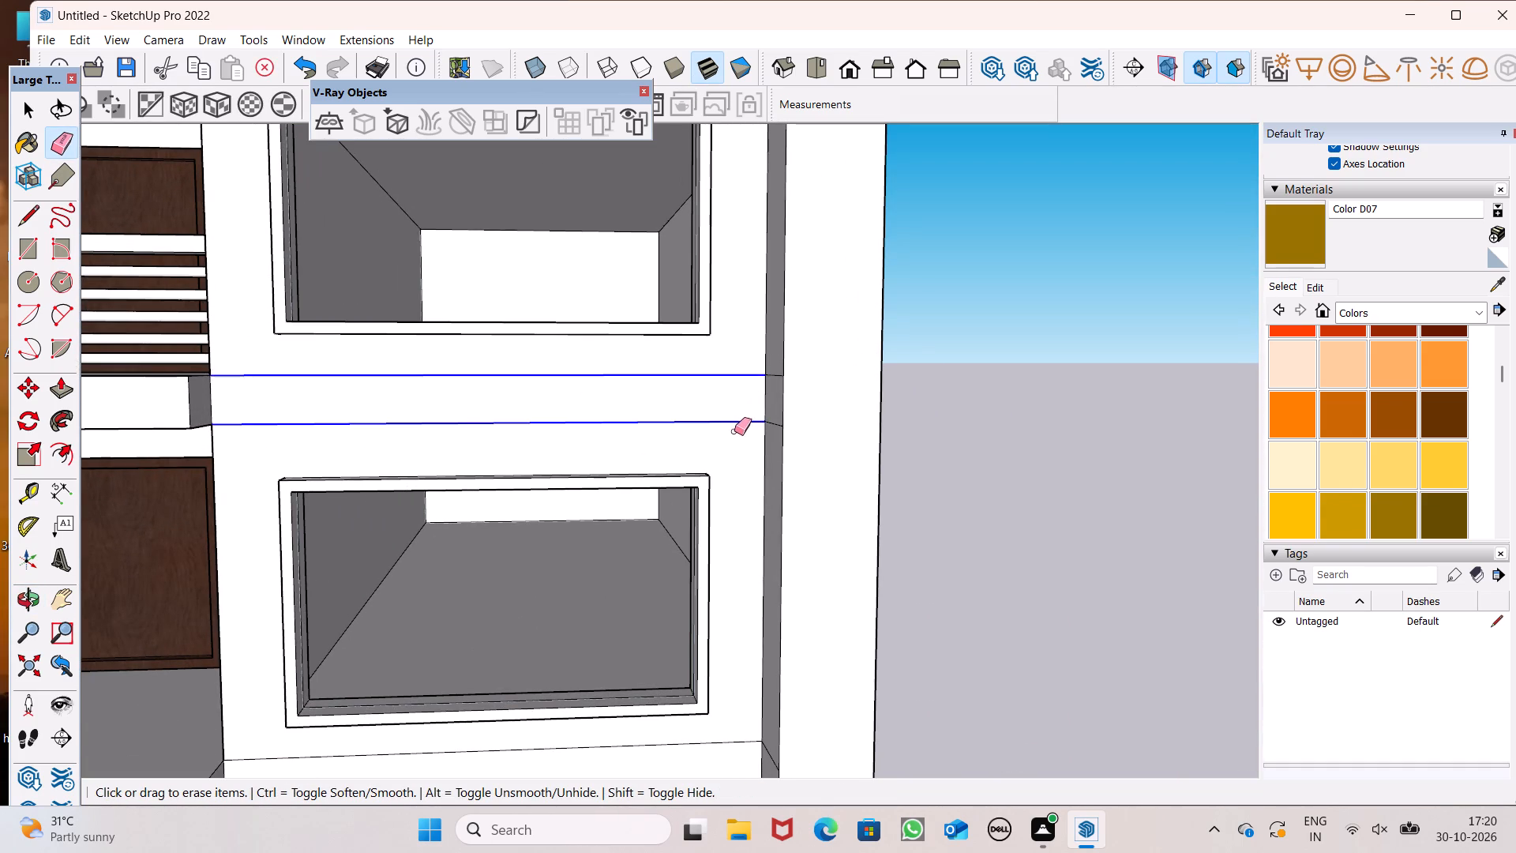
{"action": "middle_click_drag", "start_coordinate": [748, 430], "coordinate": [912, 487]}
{"action": "scroll", "coordinate": [809, 415], "scroll_direction": "up", "scroll_amount": 4}
{"action": "left_click_drag", "start_coordinate": [778, 363], "coordinate": [780, 410]}
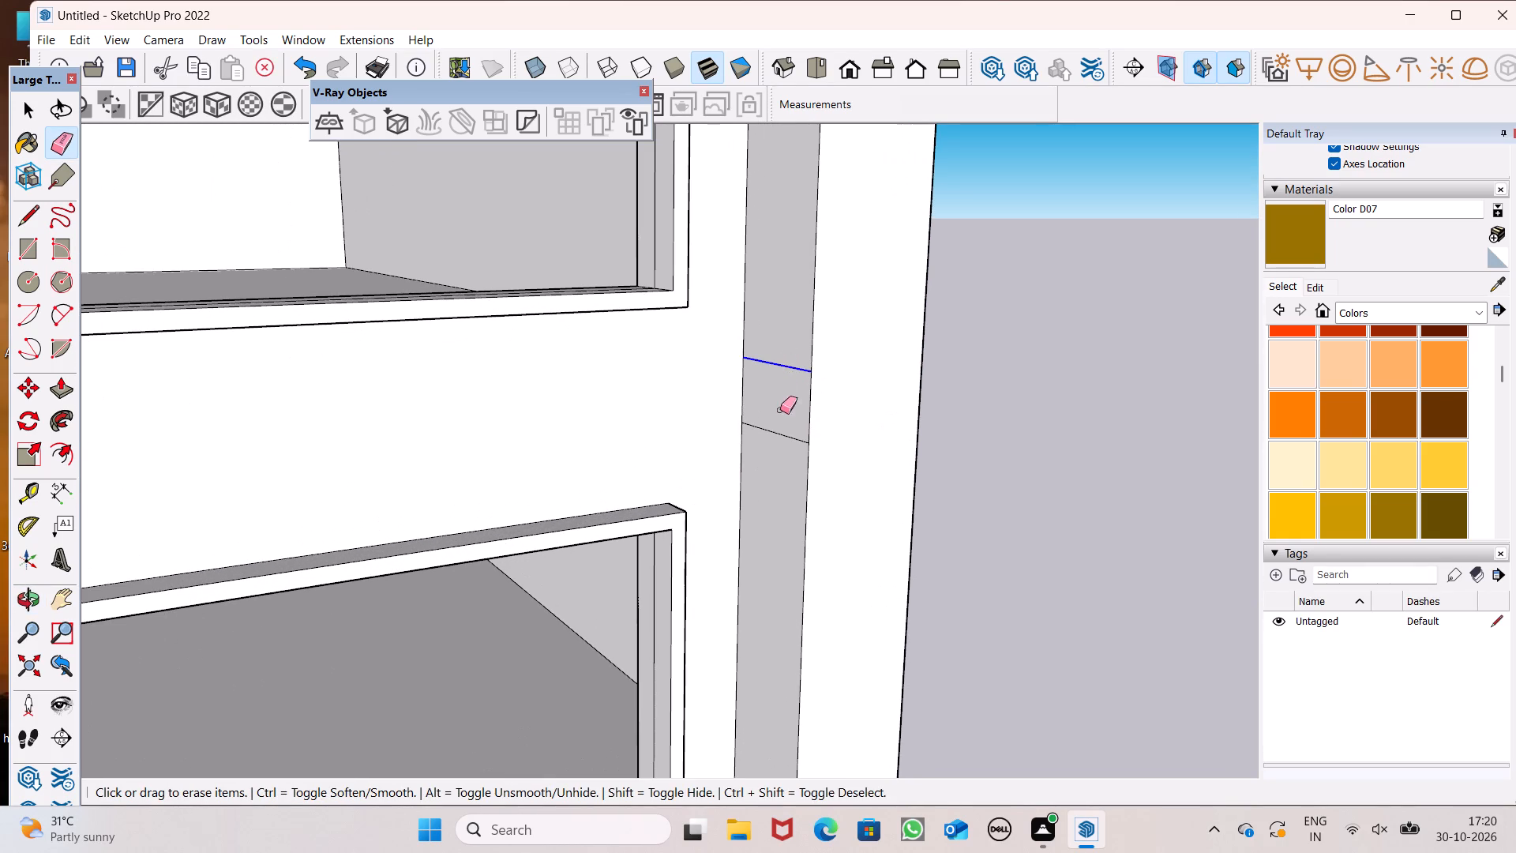
{"action": "left_click_drag", "start_coordinate": [780, 410], "coordinate": [780, 449]}
Erase the paired floor lines between the second and third large windows, including their short returns on the pier's side face.
{"action": "scroll", "coordinate": [662, 280], "scroll_direction": "down", "scroll_amount": 10}
{"action": "scroll", "coordinate": [627, 577], "scroll_direction": "up", "scroll_amount": 11}
{"action": "scroll", "coordinate": [720, 505], "scroll_direction": "down", "scroll_amount": 1}
{"action": "scroll", "coordinate": [721, 505], "scroll_direction": "up", "scroll_amount": 1}
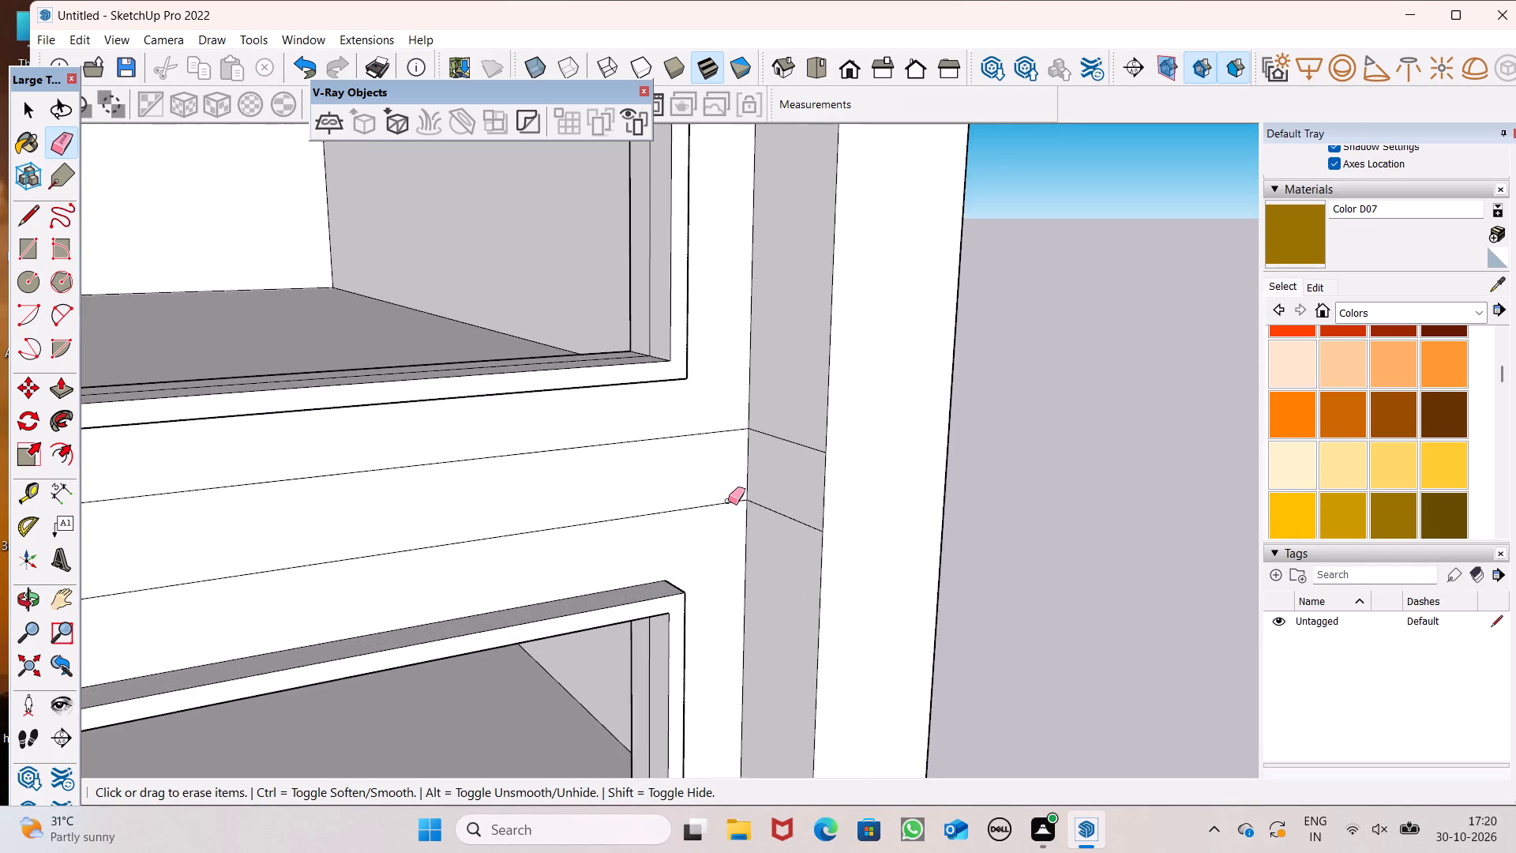
{"action": "middle_click_drag", "start_coordinate": [774, 526], "coordinate": [837, 527]}
{"action": "scroll", "coordinate": [800, 467], "scroll_direction": "right", "scroll_amount": 1}
{"action": "scroll", "coordinate": [783, 430], "scroll_direction": "up", "scroll_amount": 7}
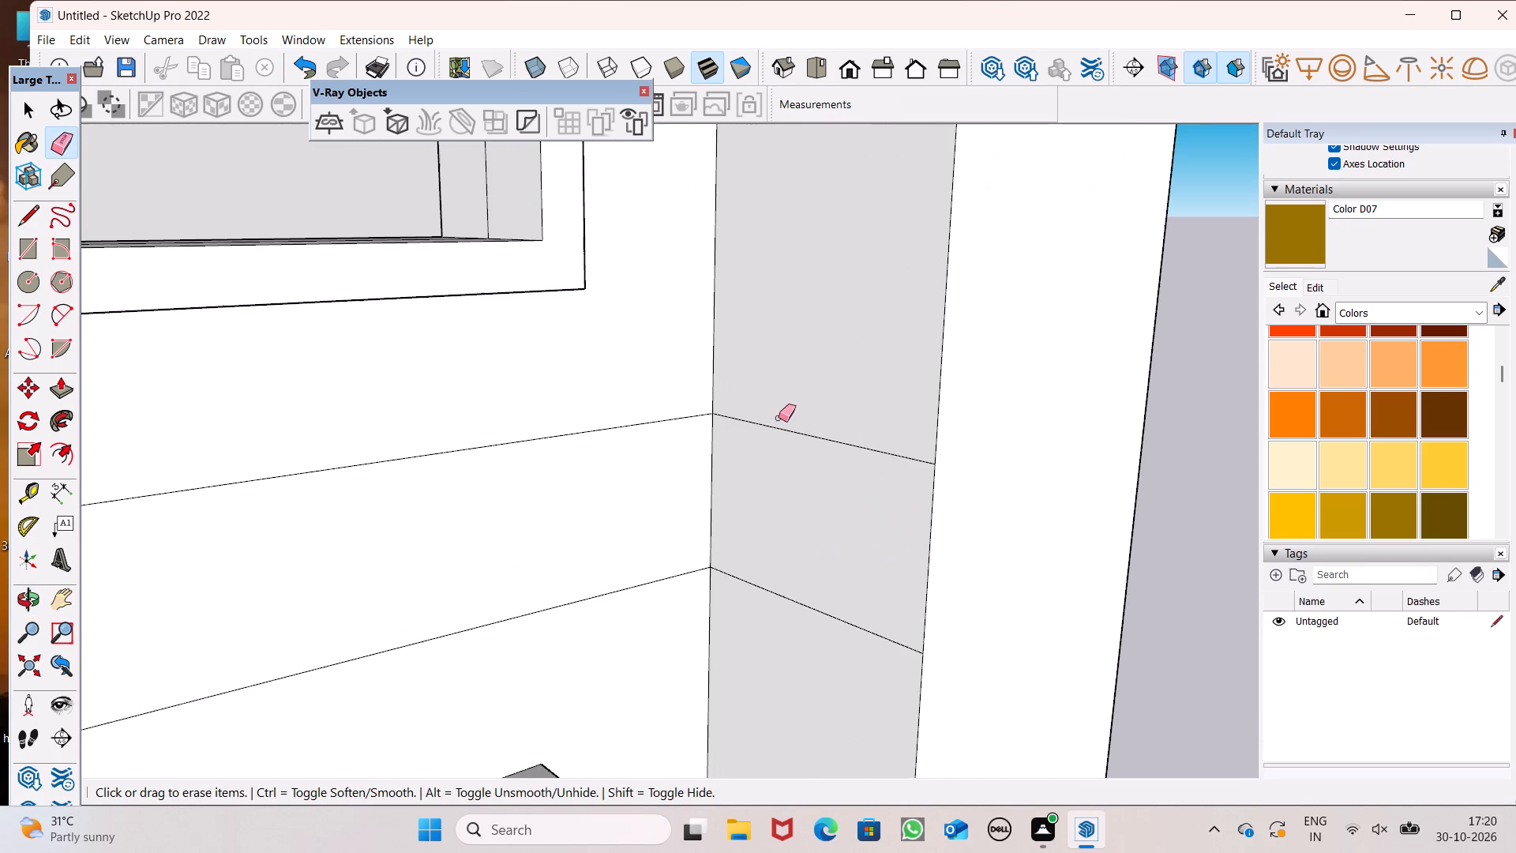
{"action": "left_click_drag", "start_coordinate": [783, 418], "coordinate": [784, 612]}
{"action": "left_click_drag", "start_coordinate": [495, 439], "coordinate": [527, 596]}
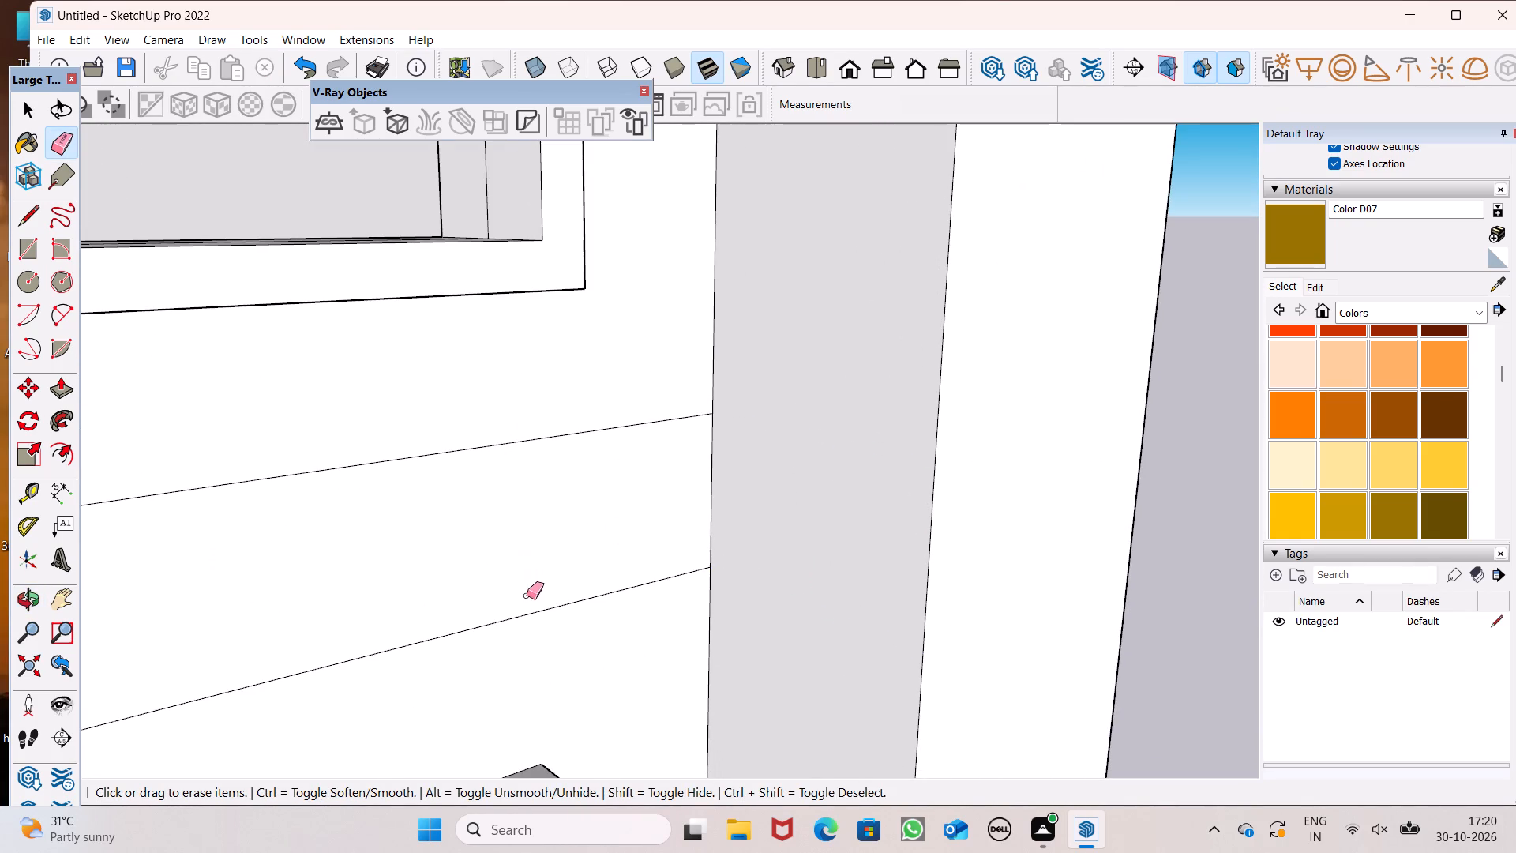
{"action": "left_click_drag", "start_coordinate": [527, 596], "coordinate": [536, 618]}
Erase the paired floor lines between the lowest large window and the ground-floor opening, including their short returns on the pier's side face.
{"action": "scroll", "coordinate": [533, 291], "scroll_direction": "down", "scroll_amount": 7}
{"action": "scroll", "coordinate": [558, 355], "scroll_direction": "down", "scroll_amount": 1}
{"action": "middle_click_drag", "start_coordinate": [580, 383], "coordinate": [487, 416]}
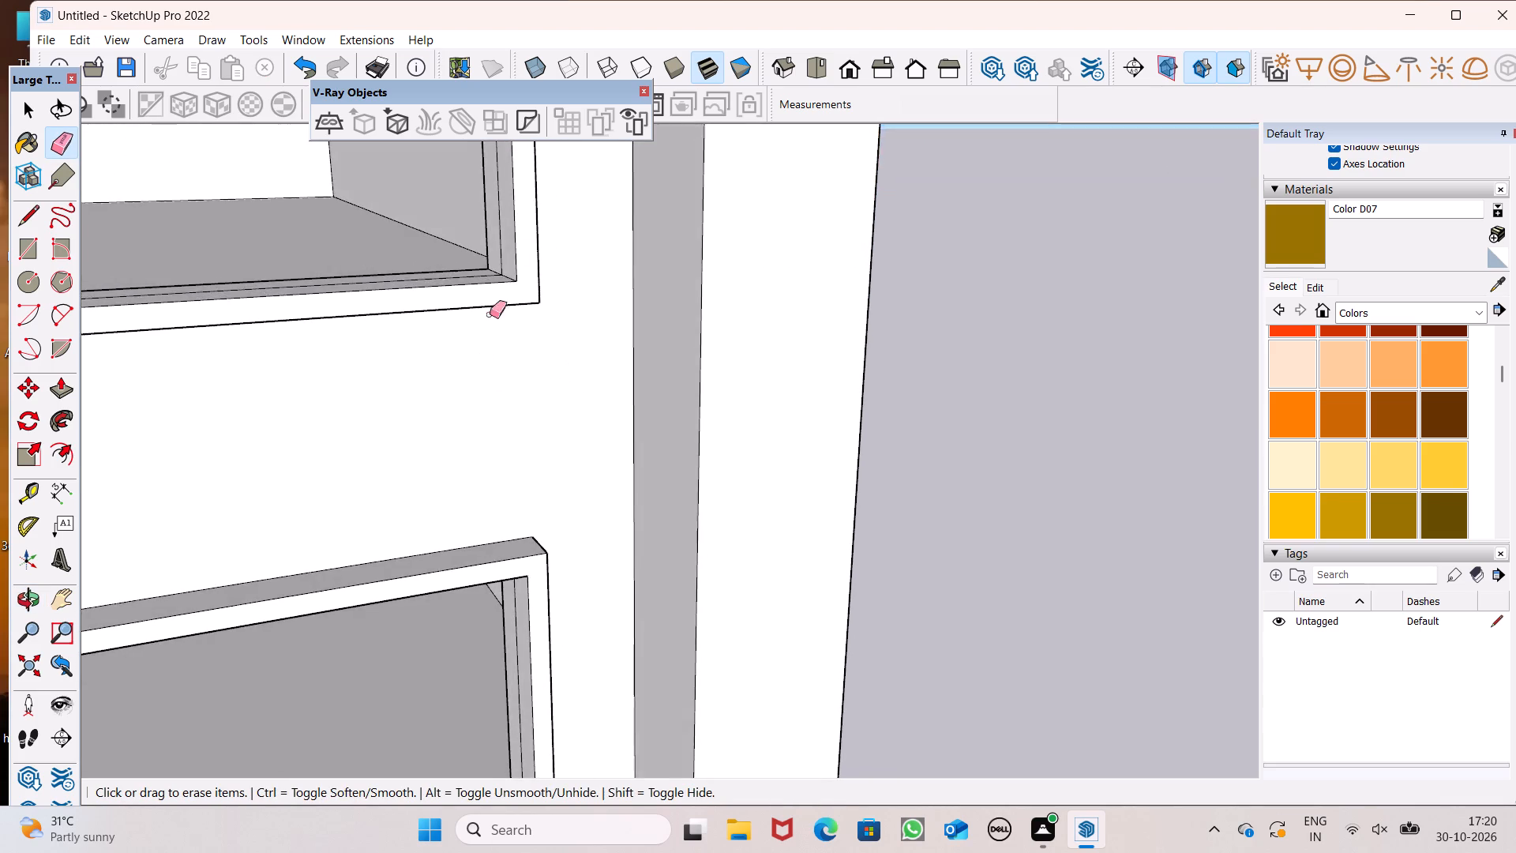
{"action": "scroll", "coordinate": [535, 230], "scroll_direction": "down", "scroll_amount": 14}
{"action": "scroll", "coordinate": [547, 481], "scroll_direction": "up", "scroll_amount": 10}
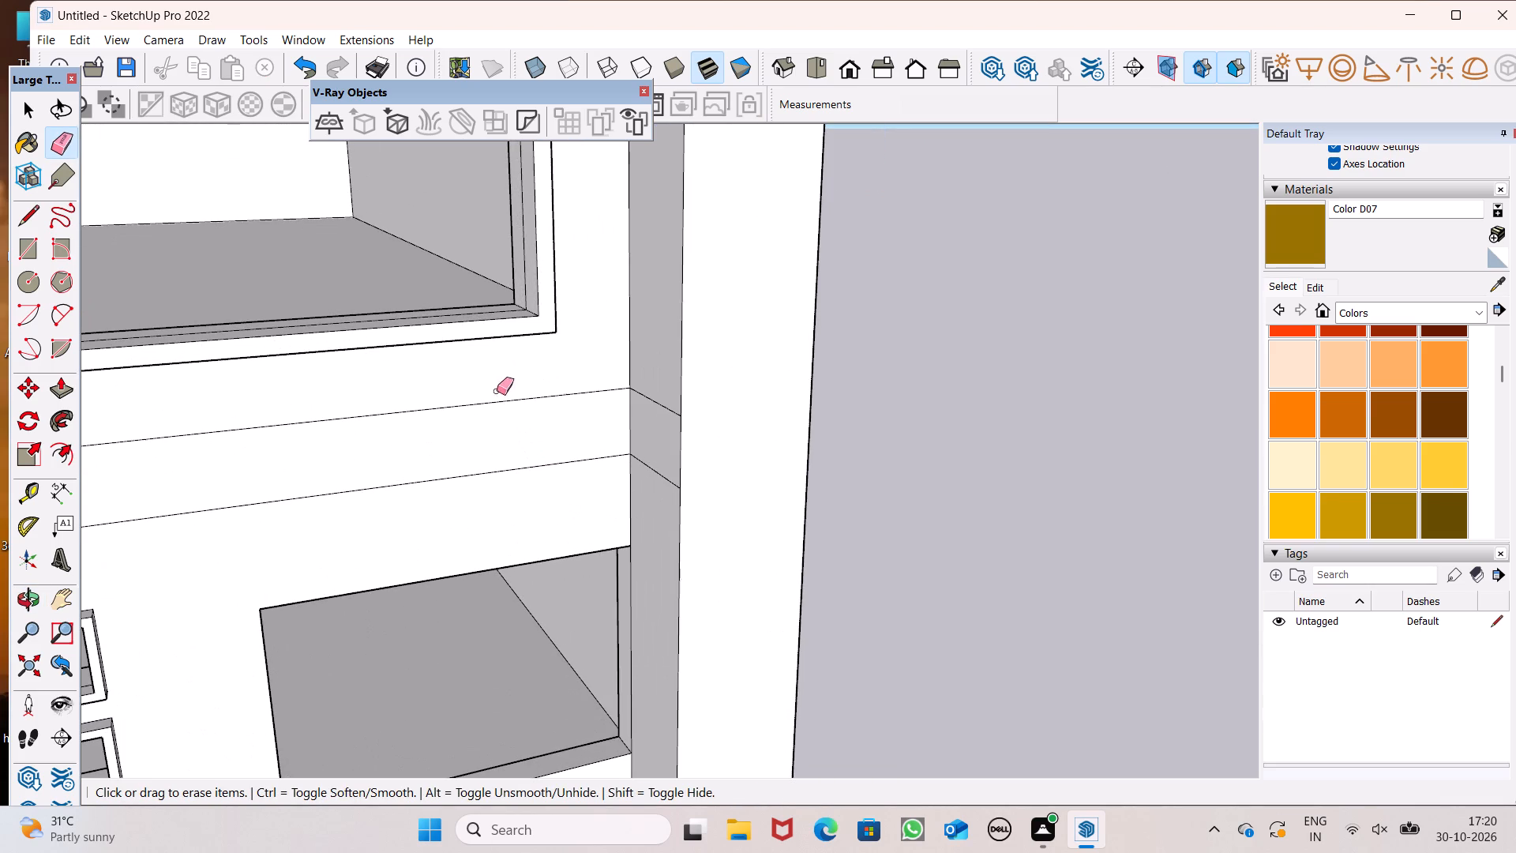
{"action": "left_click_drag", "start_coordinate": [496, 390], "coordinate": [510, 471]}
{"action": "middle_click_drag", "start_coordinate": [554, 479], "coordinate": [719, 442]}
{"action": "left_click_drag", "start_coordinate": [651, 393], "coordinate": [655, 429]}
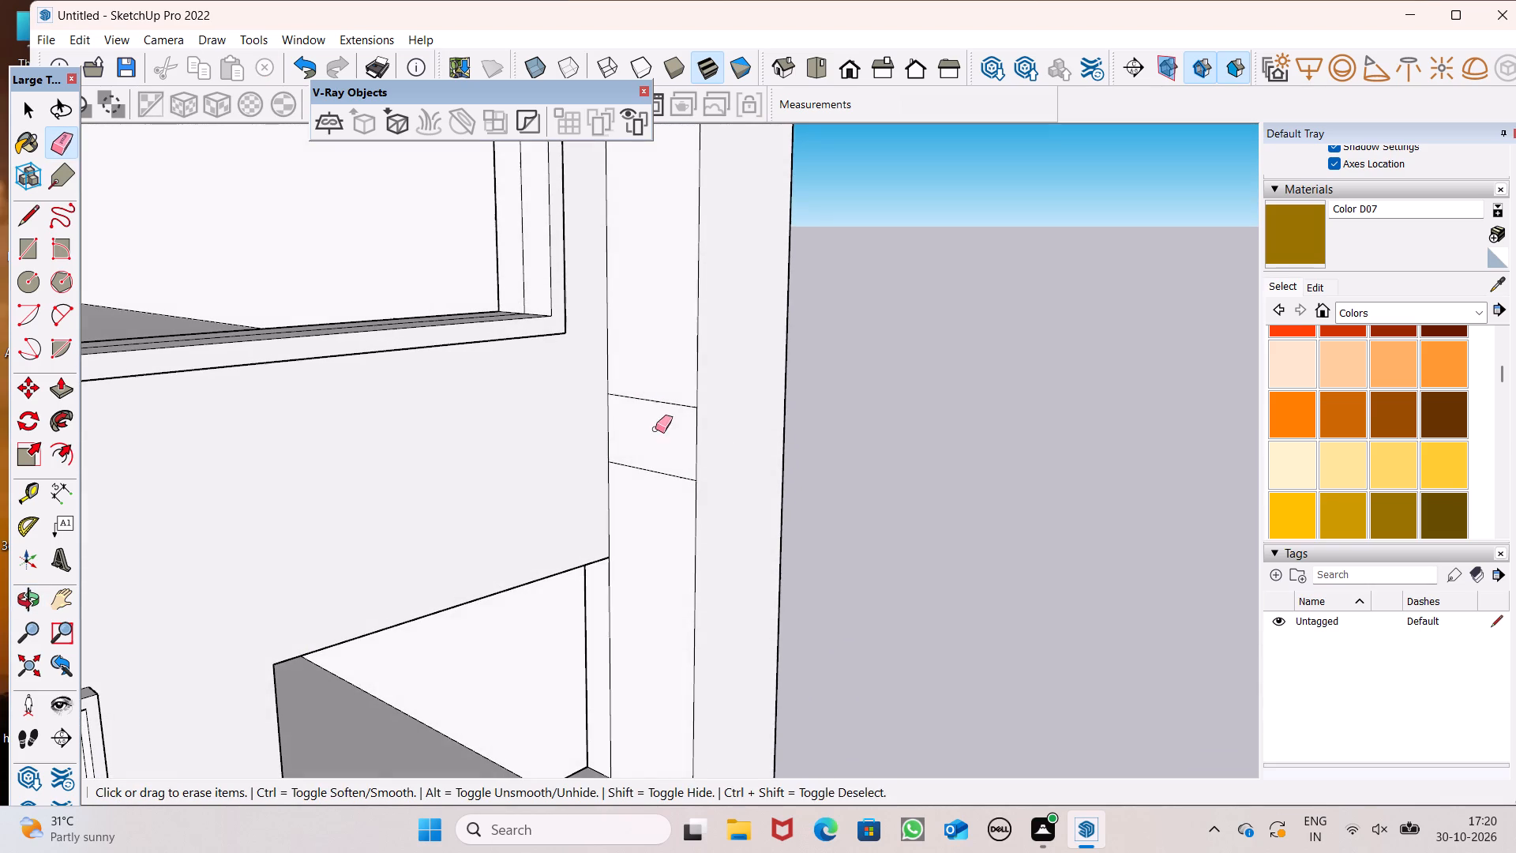
{"action": "left_click_drag", "start_coordinate": [655, 429], "coordinate": [630, 488]}
Erase the short horizontal line on the side face of the central pilaster at first-floor ledge level.
{"action": "scroll", "coordinate": [603, 385], "scroll_direction": "down", "scroll_amount": 4}
{"action": "middle_click_drag", "start_coordinate": [629, 467], "coordinate": [159, 517]}
{"action": "scroll", "coordinate": [749, 441], "scroll_direction": "down", "scroll_amount": 8}
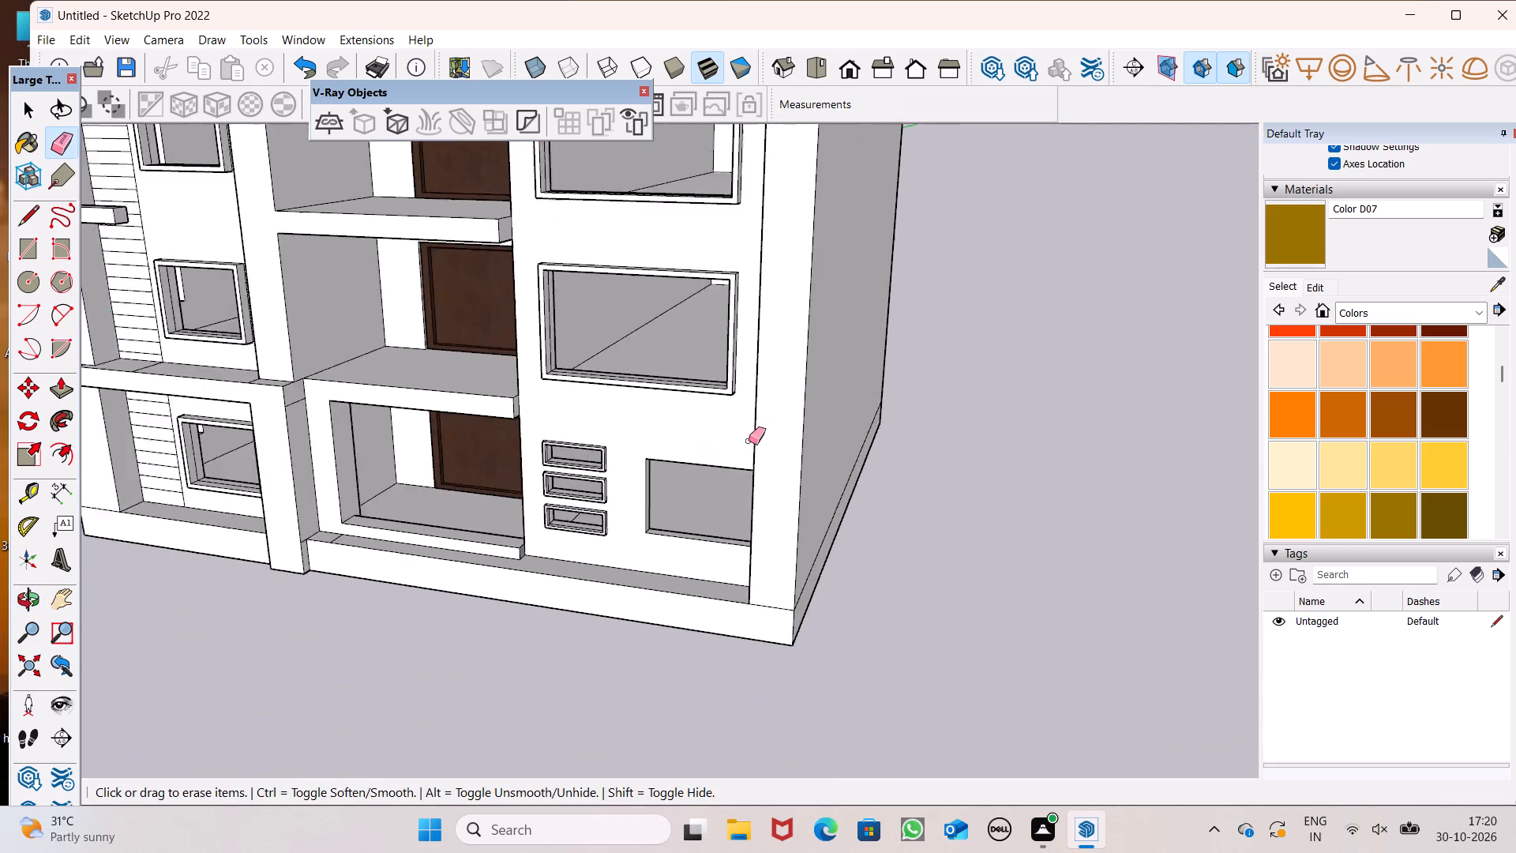
{"action": "scroll", "coordinate": [749, 441], "scroll_direction": "down", "scroll_amount": 3}
{"action": "middle_click_drag", "start_coordinate": [514, 430], "coordinate": [779, 316]}
{"action": "scroll", "coordinate": [566, 395], "scroll_direction": "up", "scroll_amount": 3}
{"action": "middle_click_drag", "start_coordinate": [469, 378], "coordinate": [45, 445]}
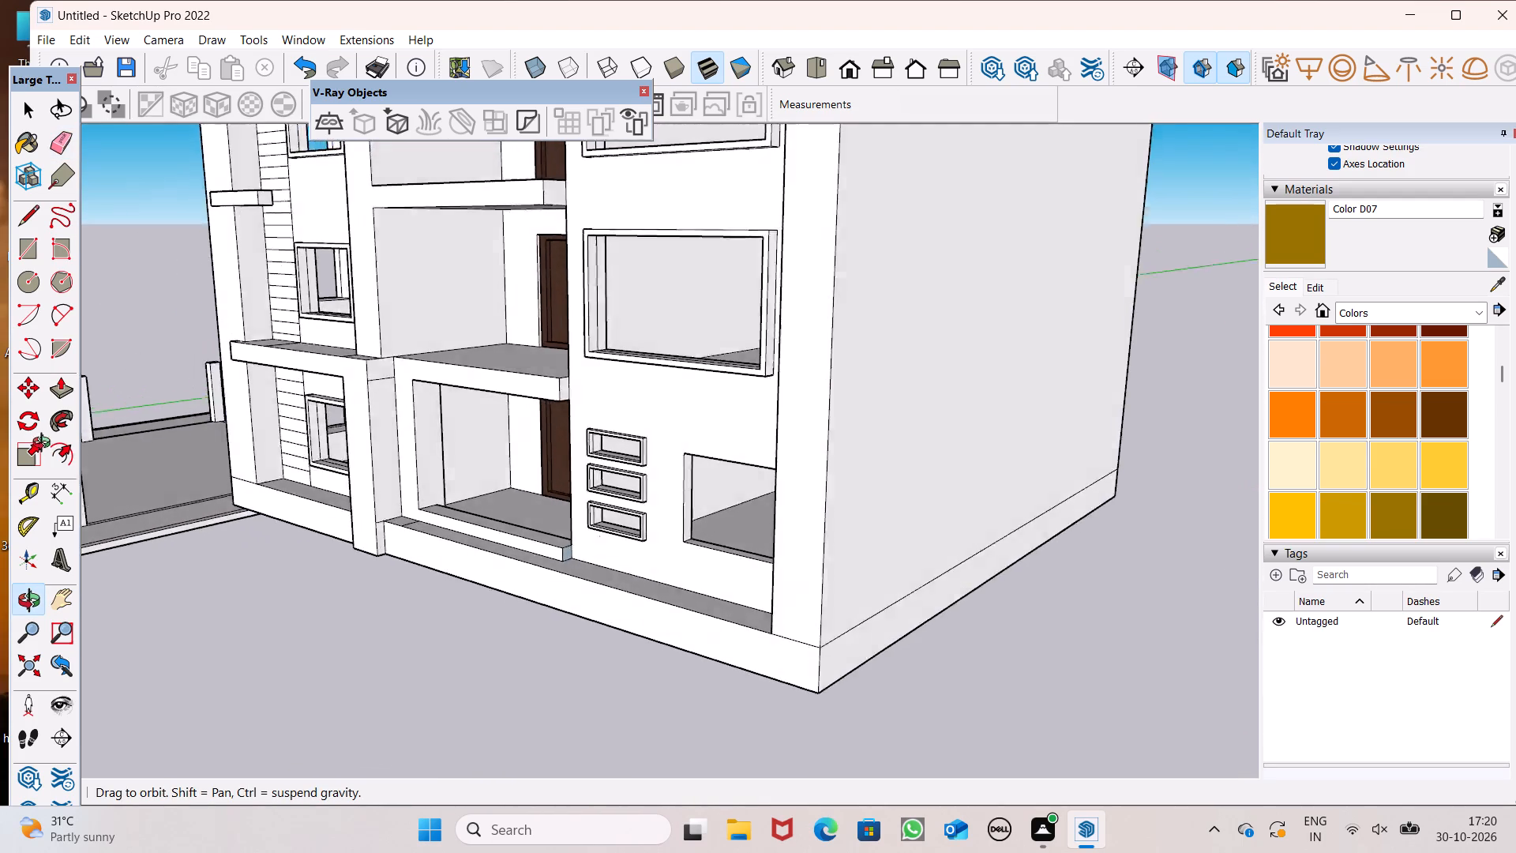
{"action": "scroll", "coordinate": [41, 442], "scroll_direction": "up", "scroll_amount": 7}
{"action": "middle_click_drag", "start_coordinate": [45, 445], "coordinate": [39, 437]}
{"action": "scroll", "coordinate": [395, 366], "scroll_direction": "up", "scroll_amount": 7}
{"action": "left_click_drag", "start_coordinate": [395, 366], "coordinate": [400, 381]}
{"action": "left_click_drag", "start_coordinate": [400, 381], "coordinate": [402, 381]}
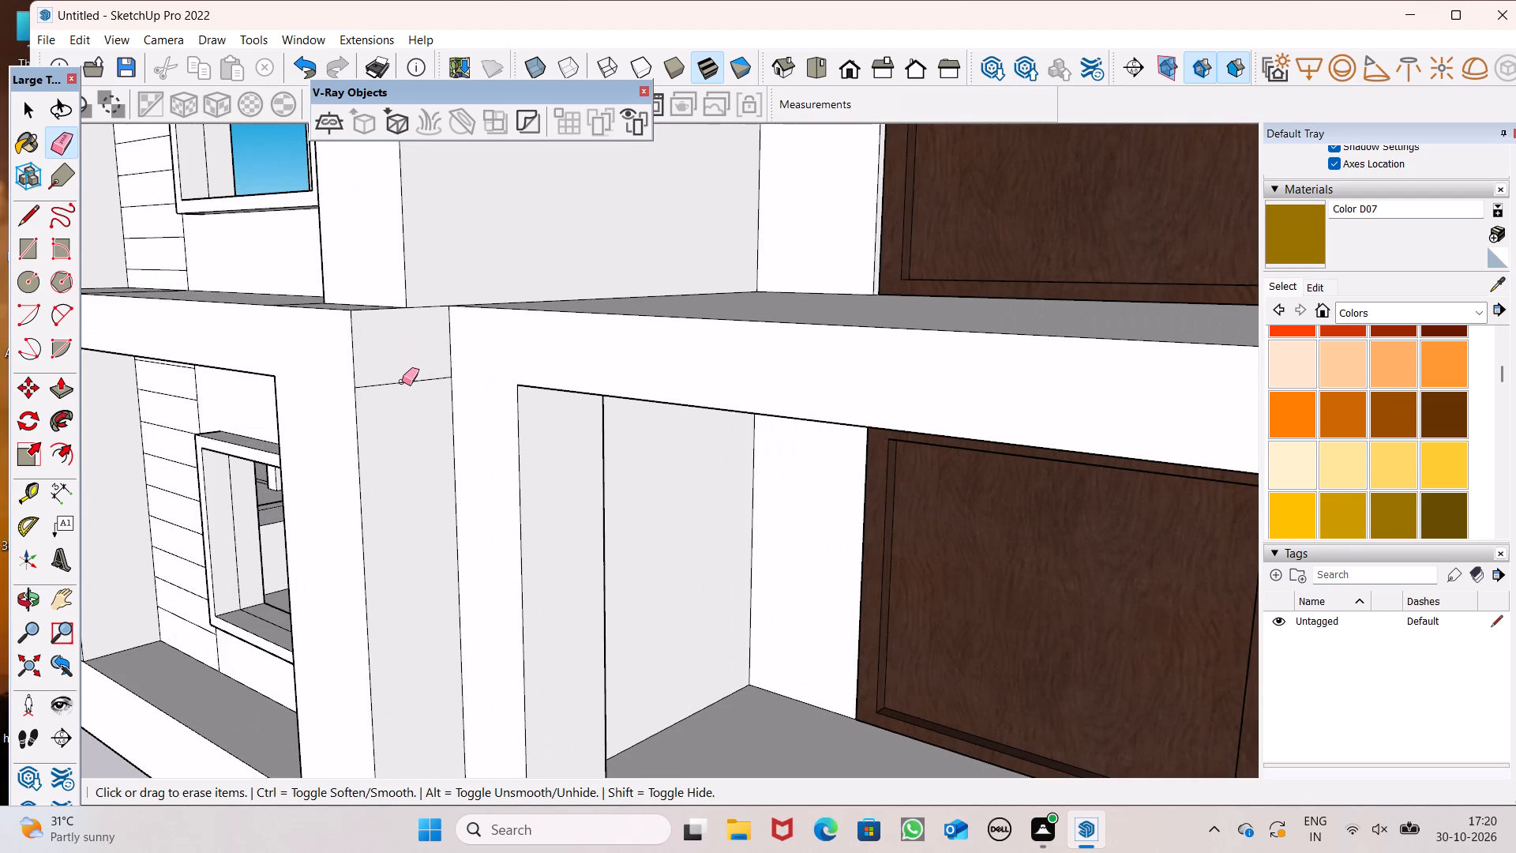
{"action": "left_click_drag", "start_coordinate": [402, 381], "coordinate": [406, 390]}
Erase the two short lines crossing the first-floor ledge's top face, beside the central pilaster and at the louvred strip's edge.
{"action": "scroll", "coordinate": [432, 353], "scroll_direction": "down", "scroll_amount": 5}
{"action": "middle_click_drag", "start_coordinate": [437, 356], "coordinate": [509, 507]}
{"action": "scroll", "coordinate": [353, 401], "scroll_direction": "up", "scroll_amount": 5}
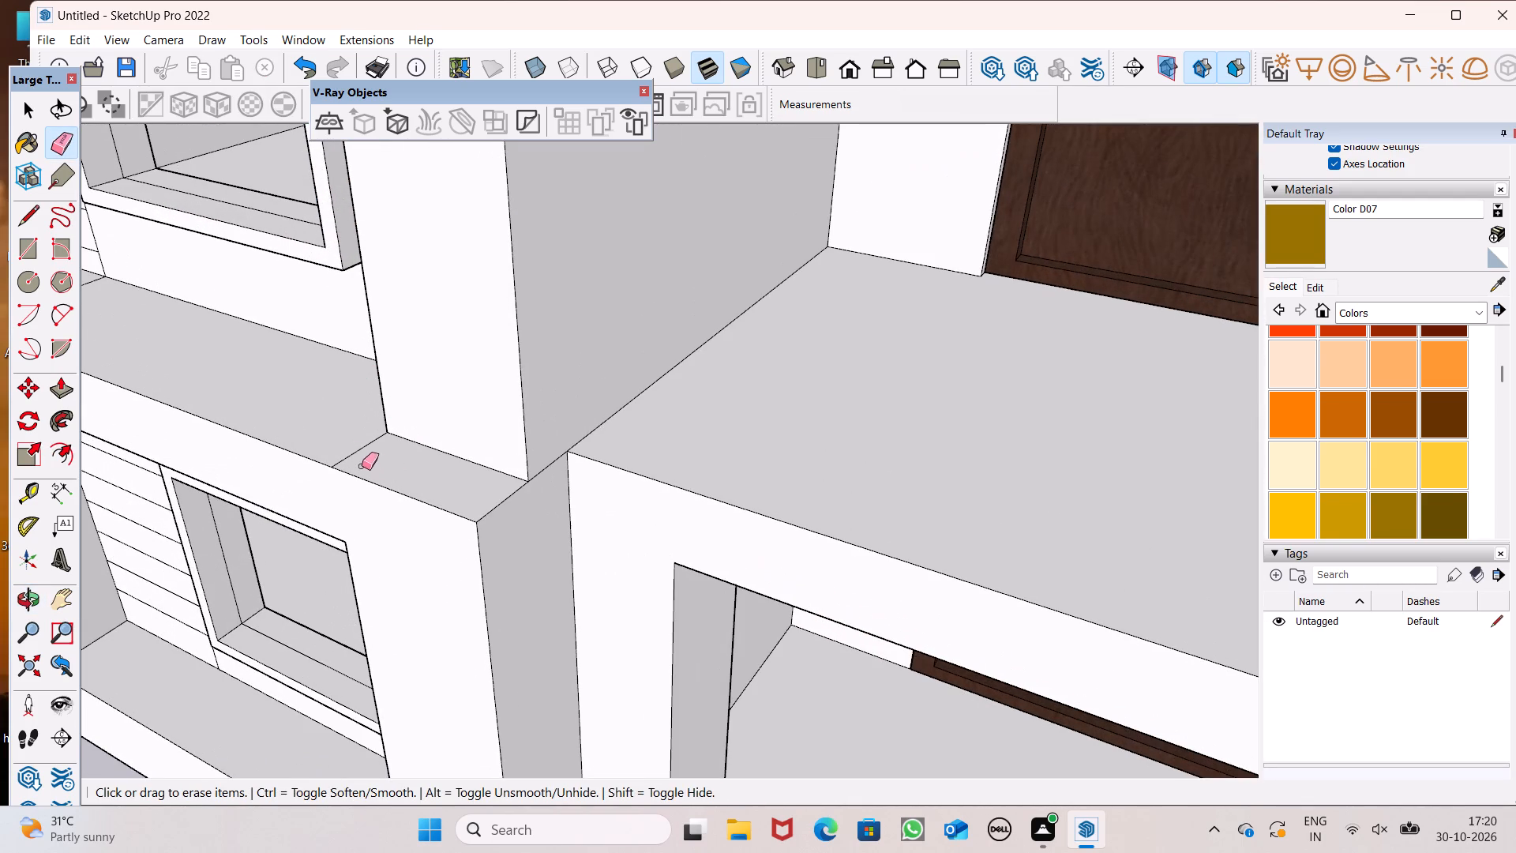
{"action": "left_click", "coordinate": [350, 460]}
{"action": "scroll", "coordinate": [613, 426], "scroll_direction": "down", "scroll_amount": 12}
{"action": "scroll", "coordinate": [292, 426], "scroll_direction": "up", "scroll_amount": 6}
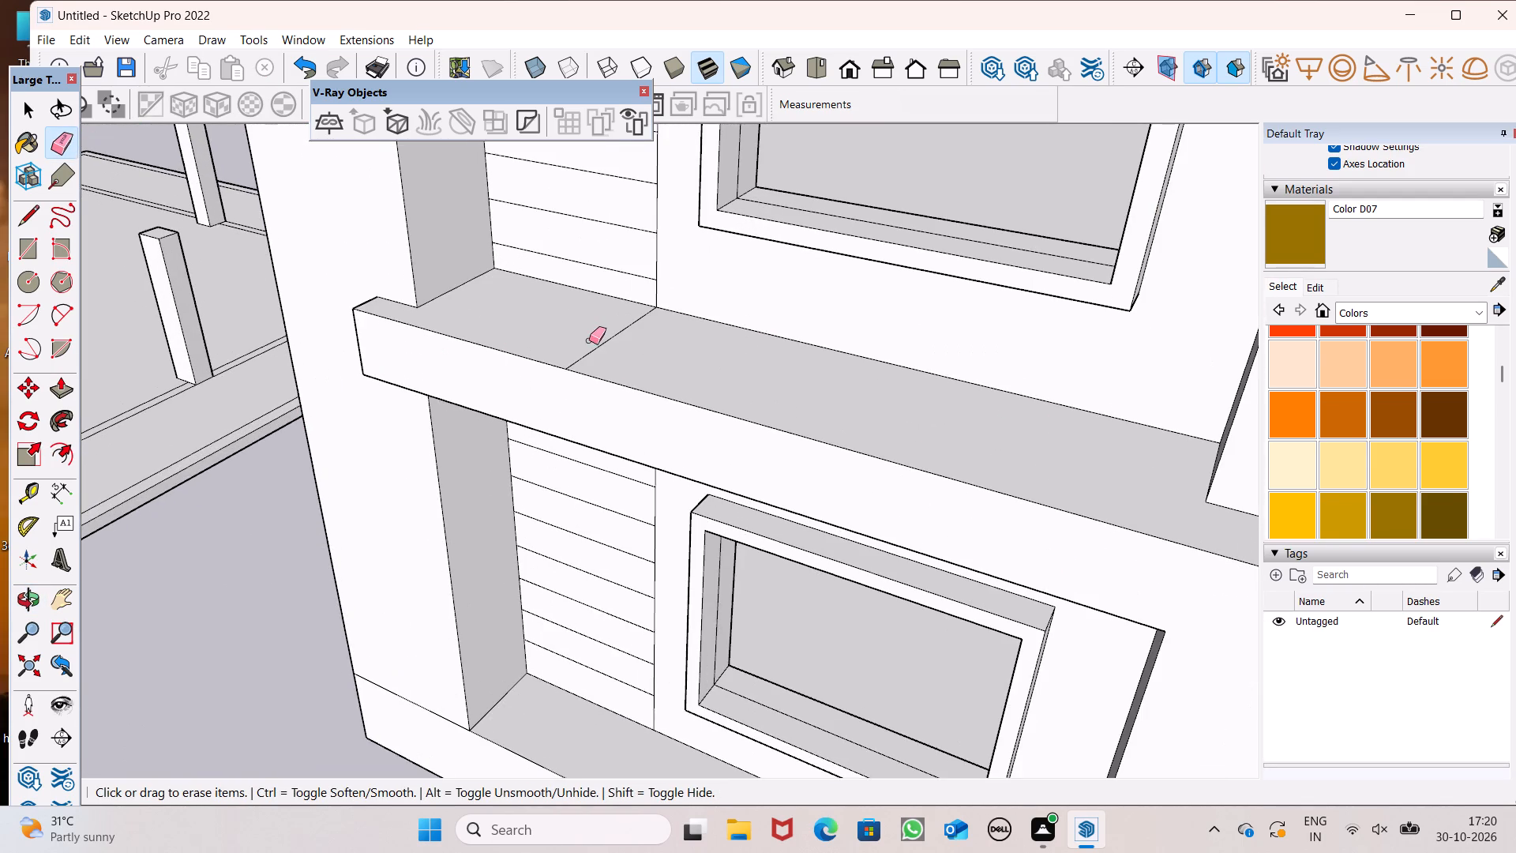
{"action": "scroll", "coordinate": [584, 340], "scroll_direction": "down", "scroll_amount": 2}
{"action": "middle_click_drag", "start_coordinate": [603, 368], "coordinate": [639, 444]}
{"action": "left_click_drag", "start_coordinate": [609, 377], "coordinate": [632, 384]}
Examine the cleaned front facade from above and at eye level for remaining stray lines.
{"action": "scroll", "coordinate": [632, 384], "scroll_direction": "down", "scroll_amount": 12}
{"action": "scroll", "coordinate": [523, 518], "scroll_direction": "up", "scroll_amount": 1}
{"action": "scroll", "coordinate": [522, 518], "scroll_direction": "down", "scroll_amount": 2}
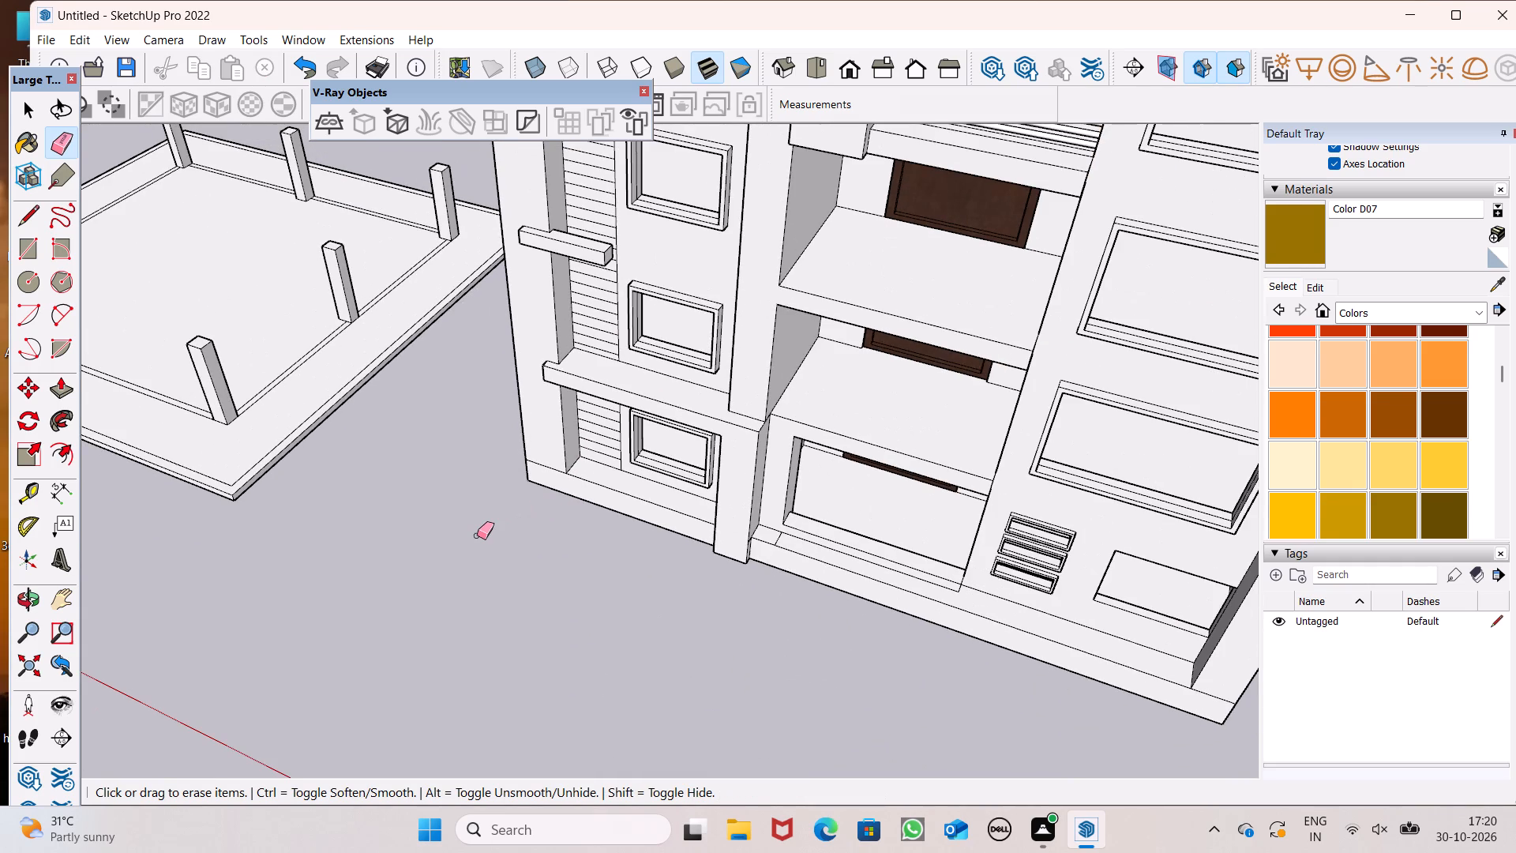
{"action": "scroll", "coordinate": [477, 535], "scroll_direction": "down", "scroll_amount": 5}
{"action": "middle_click_drag", "start_coordinate": [476, 535], "coordinate": [599, 509]}
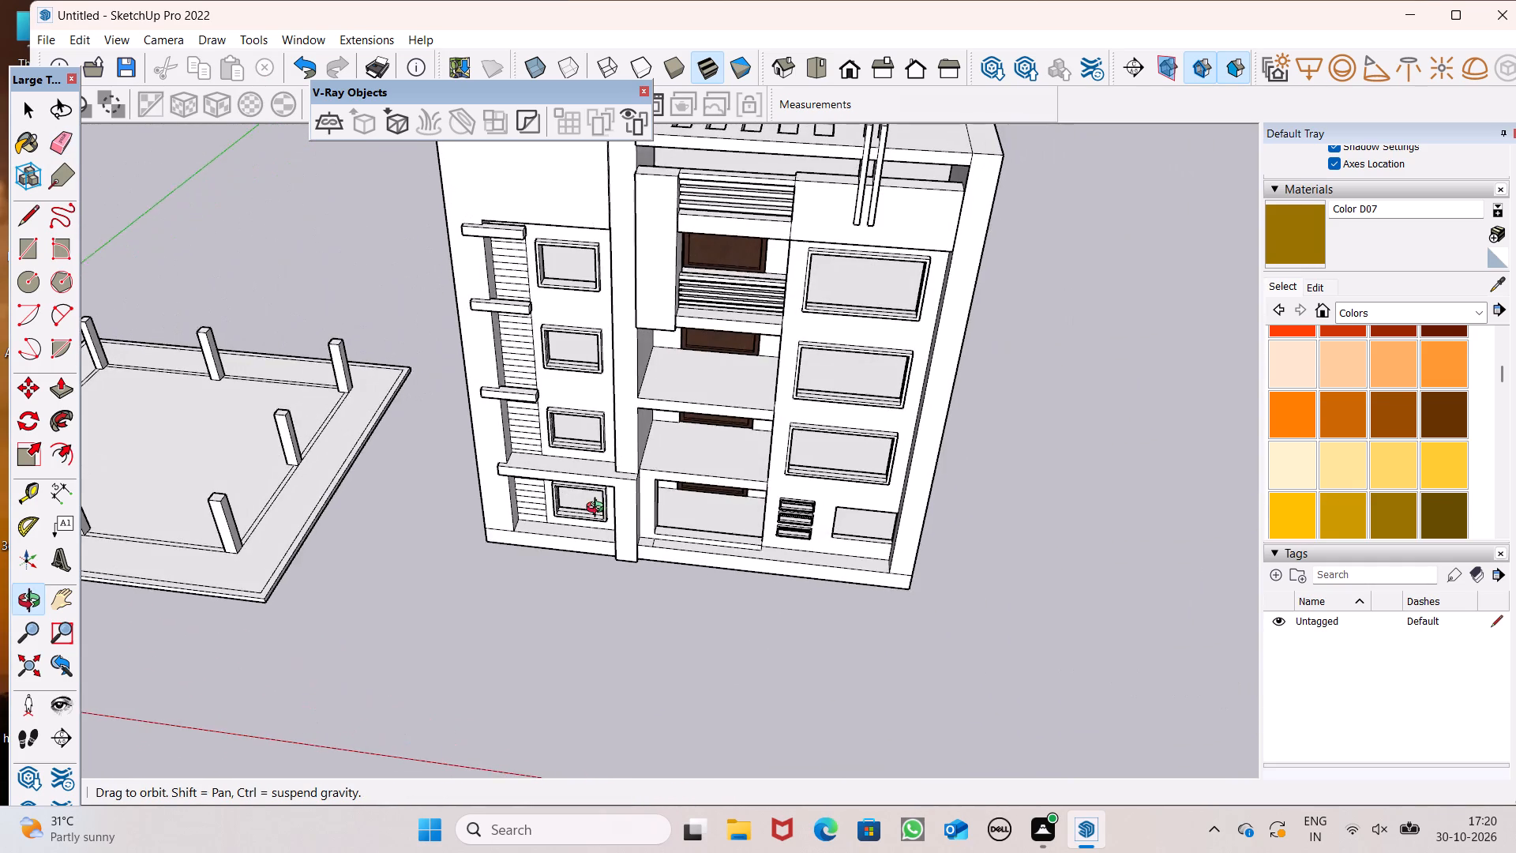
{"action": "middle_click_drag", "start_coordinate": [599, 509], "coordinate": [546, 589]}
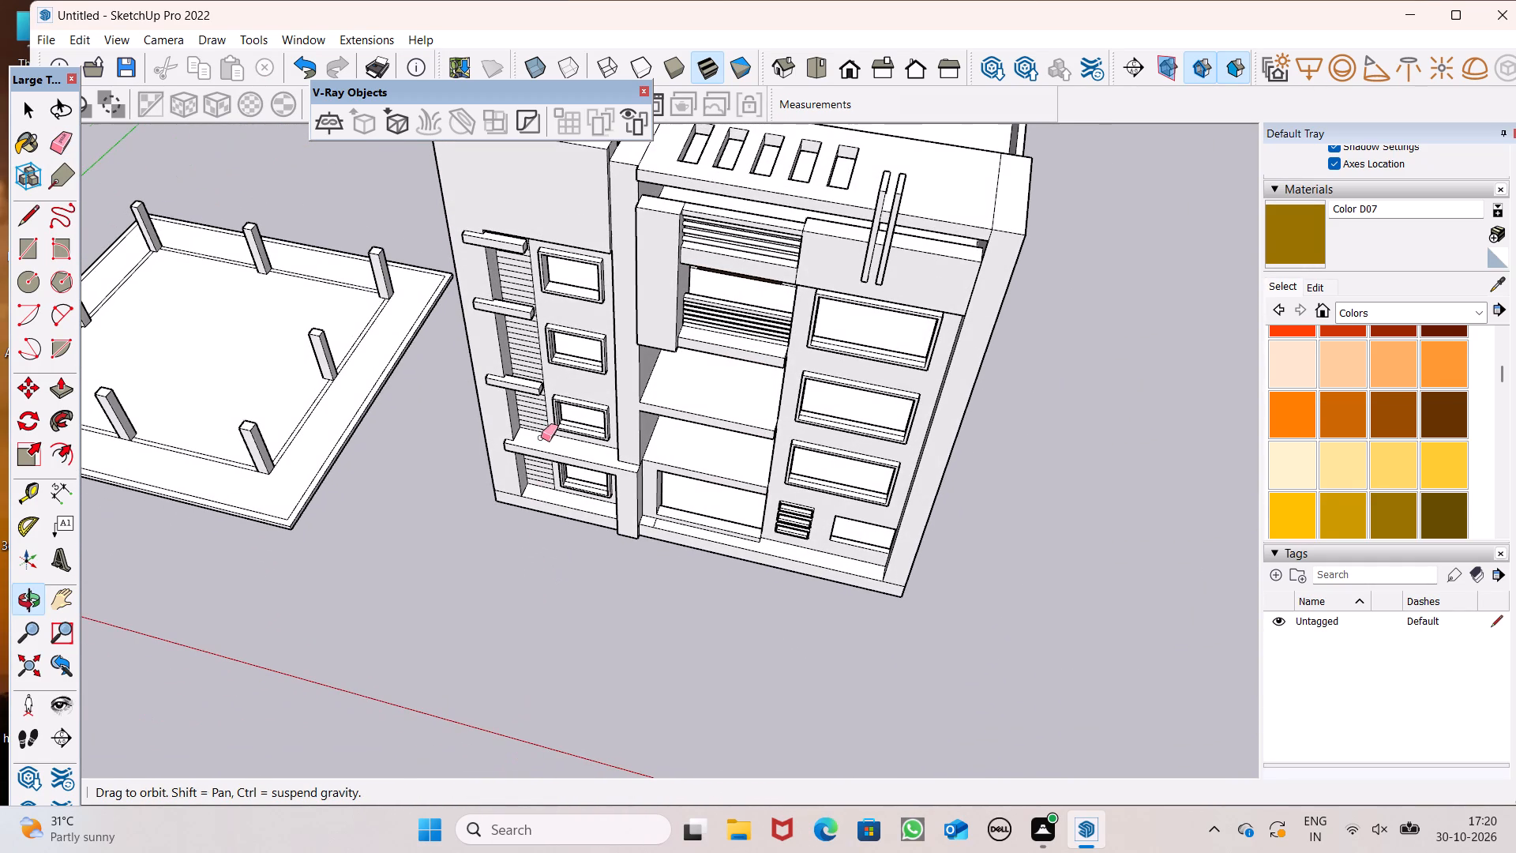
{"action": "scroll", "coordinate": [541, 438], "scroll_direction": "up", "scroll_amount": 2}
{"action": "left_click", "coordinate": [541, 438]}
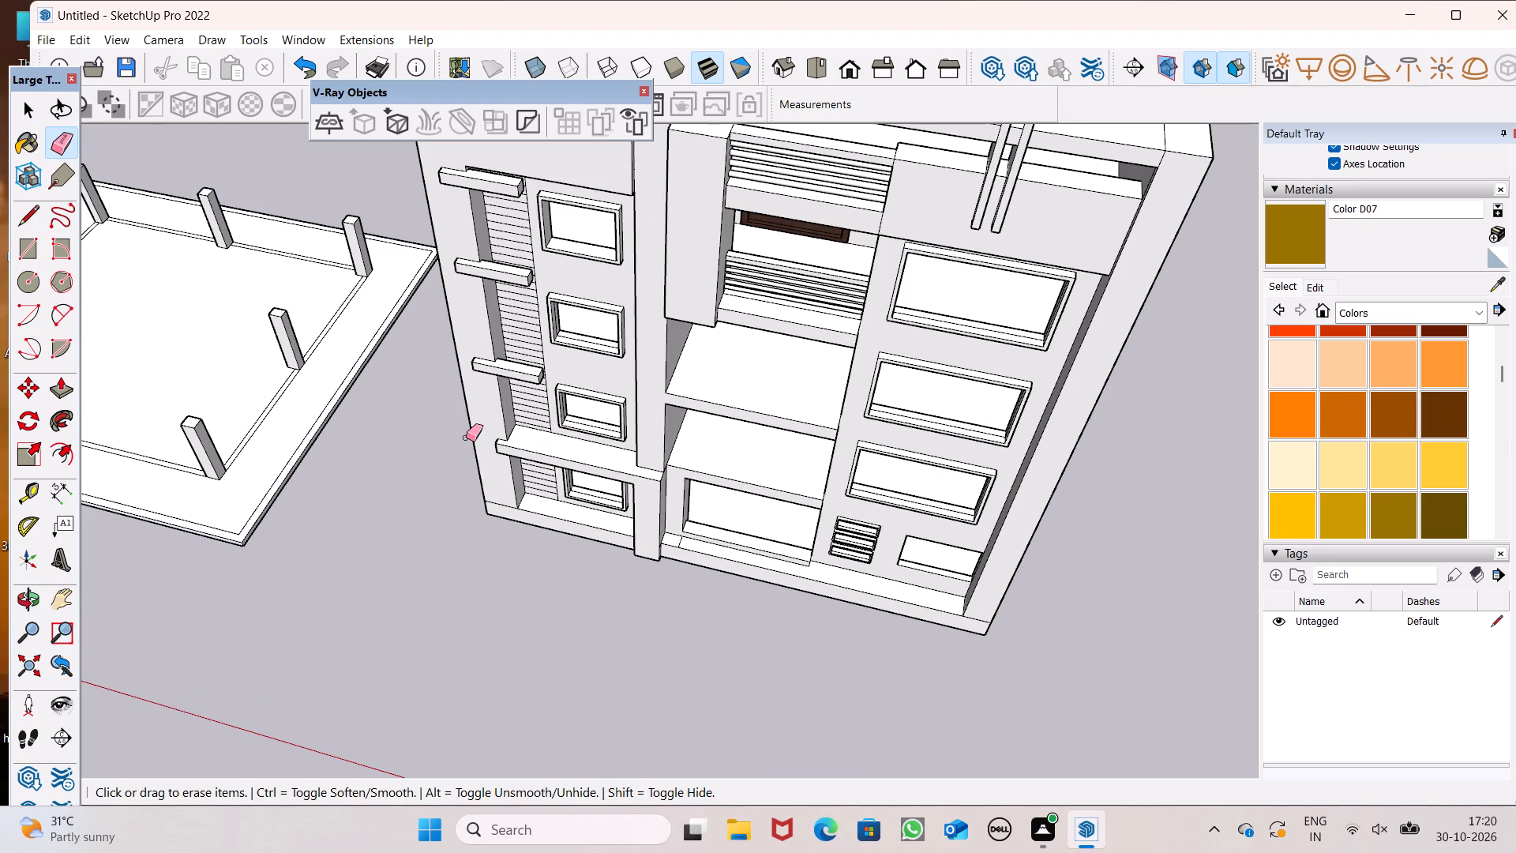
{"action": "middle_click_drag", "start_coordinate": [558, 505], "coordinate": [578, 231]}
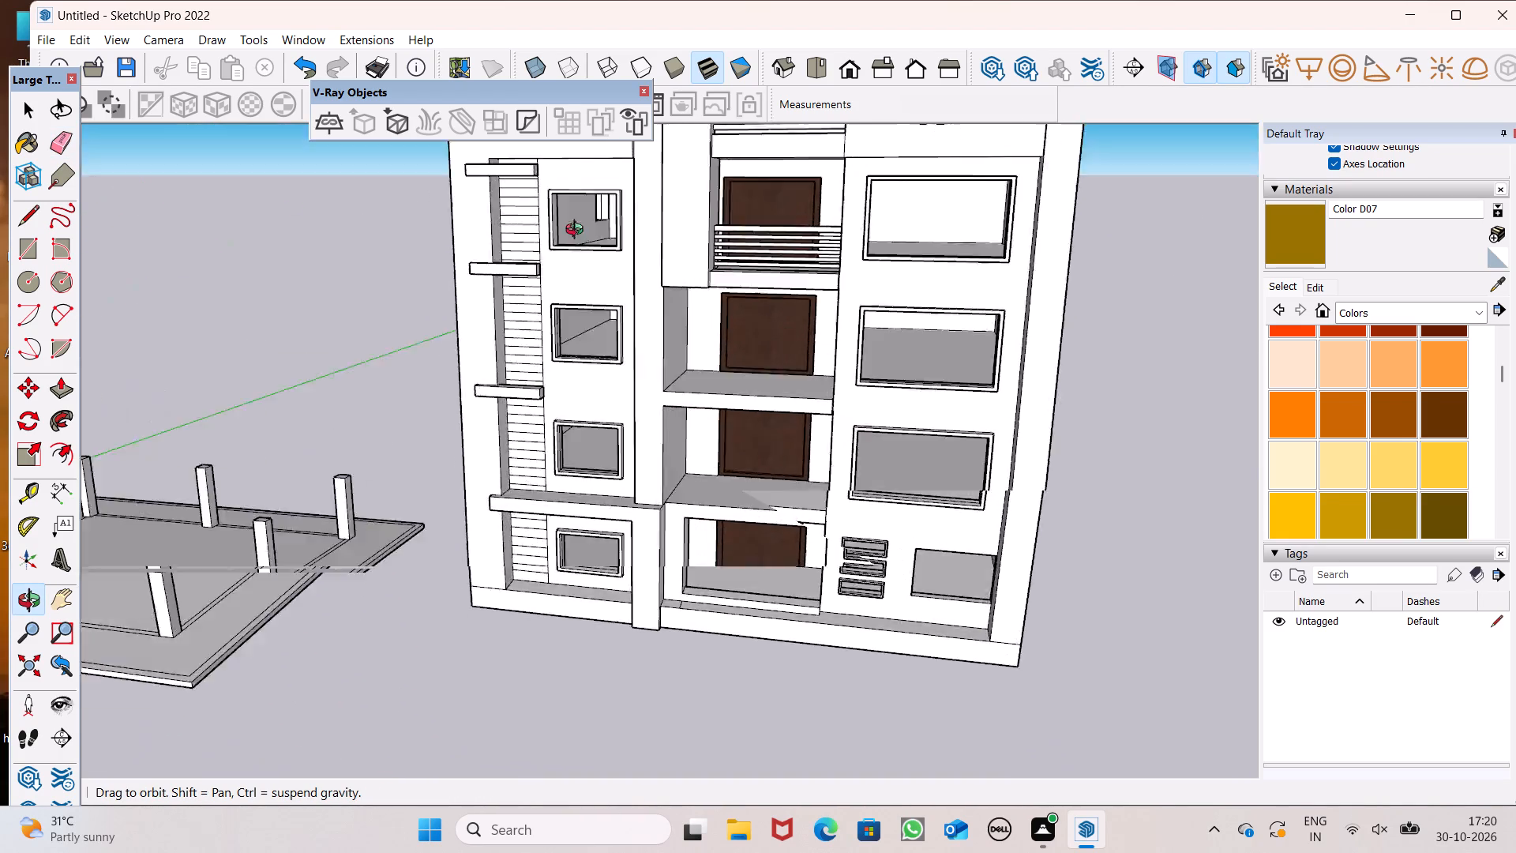
{"action": "middle_click_drag", "start_coordinate": [578, 231], "coordinate": [577, 142]}
{"action": "scroll", "coordinate": [618, 356], "scroll_direction": "down", "scroll_amount": 4}
{"action": "middle_click_drag", "start_coordinate": [648, 470], "coordinate": [711, 628]}
{"action": "scroll", "coordinate": [711, 628], "scroll_direction": "up", "scroll_amount": 1}
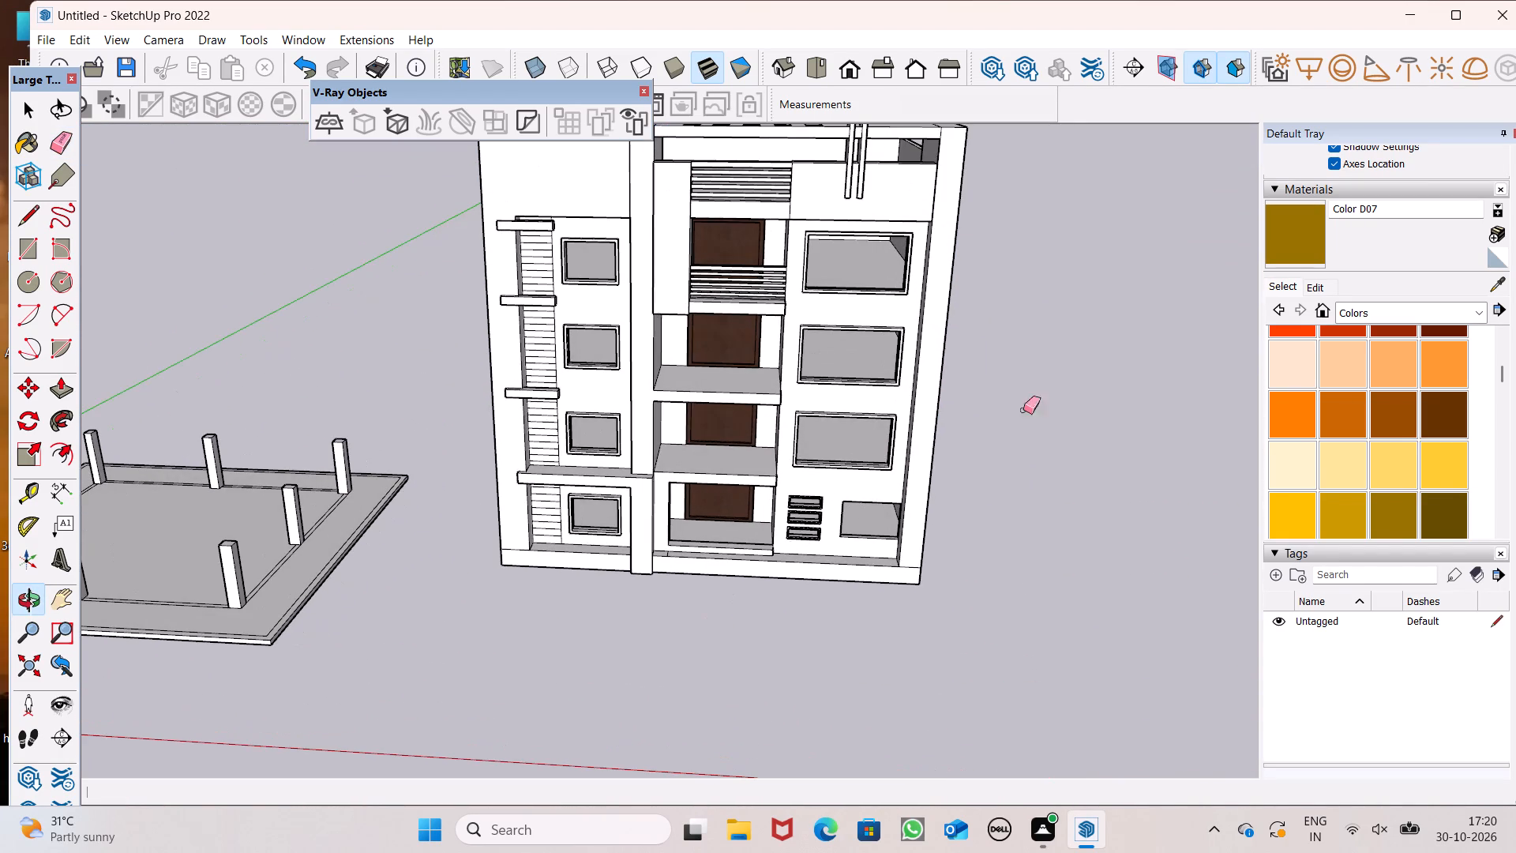
{"action": "middle_click_drag", "start_coordinate": [1061, 398], "coordinate": [1079, 367]}
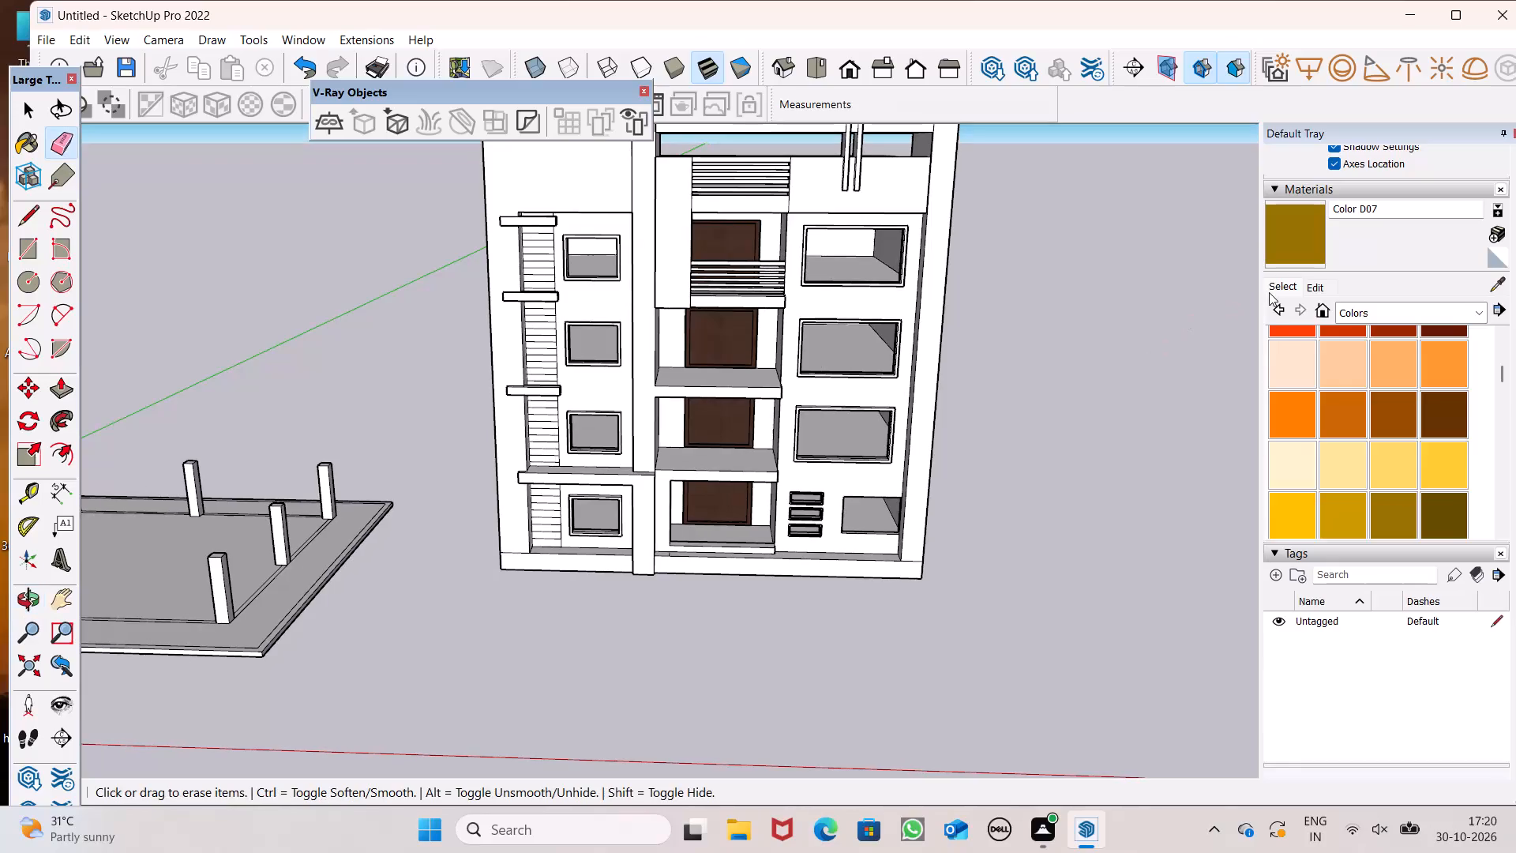
Paint the front wall surrounding the large windows with Color D08.
{"action": "left_click", "coordinate": [1384, 536]}
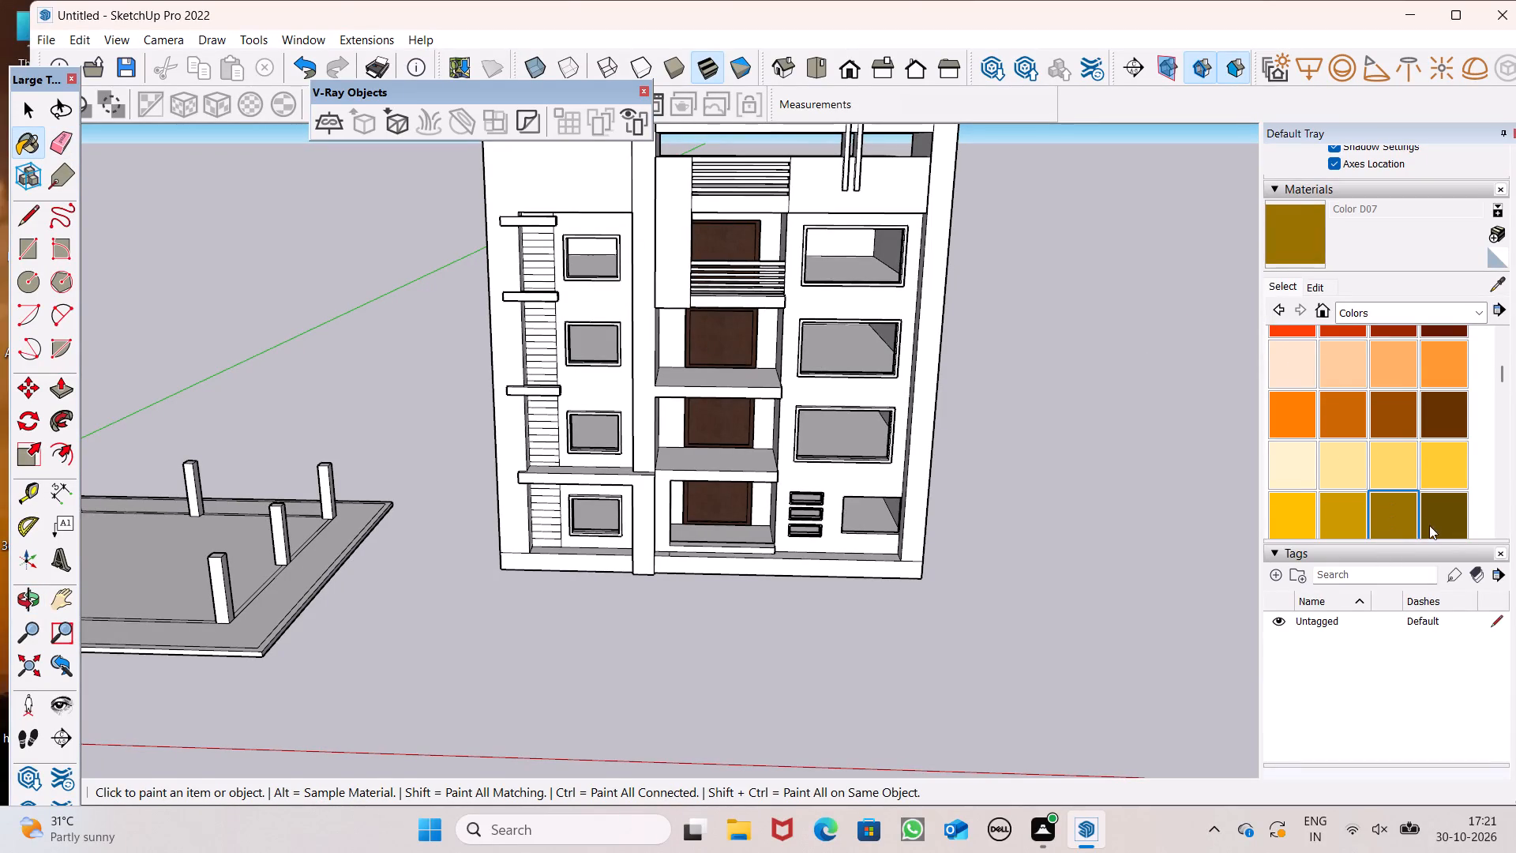
{"action": "left_click", "coordinate": [1438, 531]}
{"action": "scroll", "coordinate": [875, 359], "scroll_direction": "up", "scroll_amount": 6}
{"action": "left_click", "coordinate": [766, 264]}
{"action": "scroll", "coordinate": [776, 290], "scroll_direction": "down", "scroll_amount": 4}
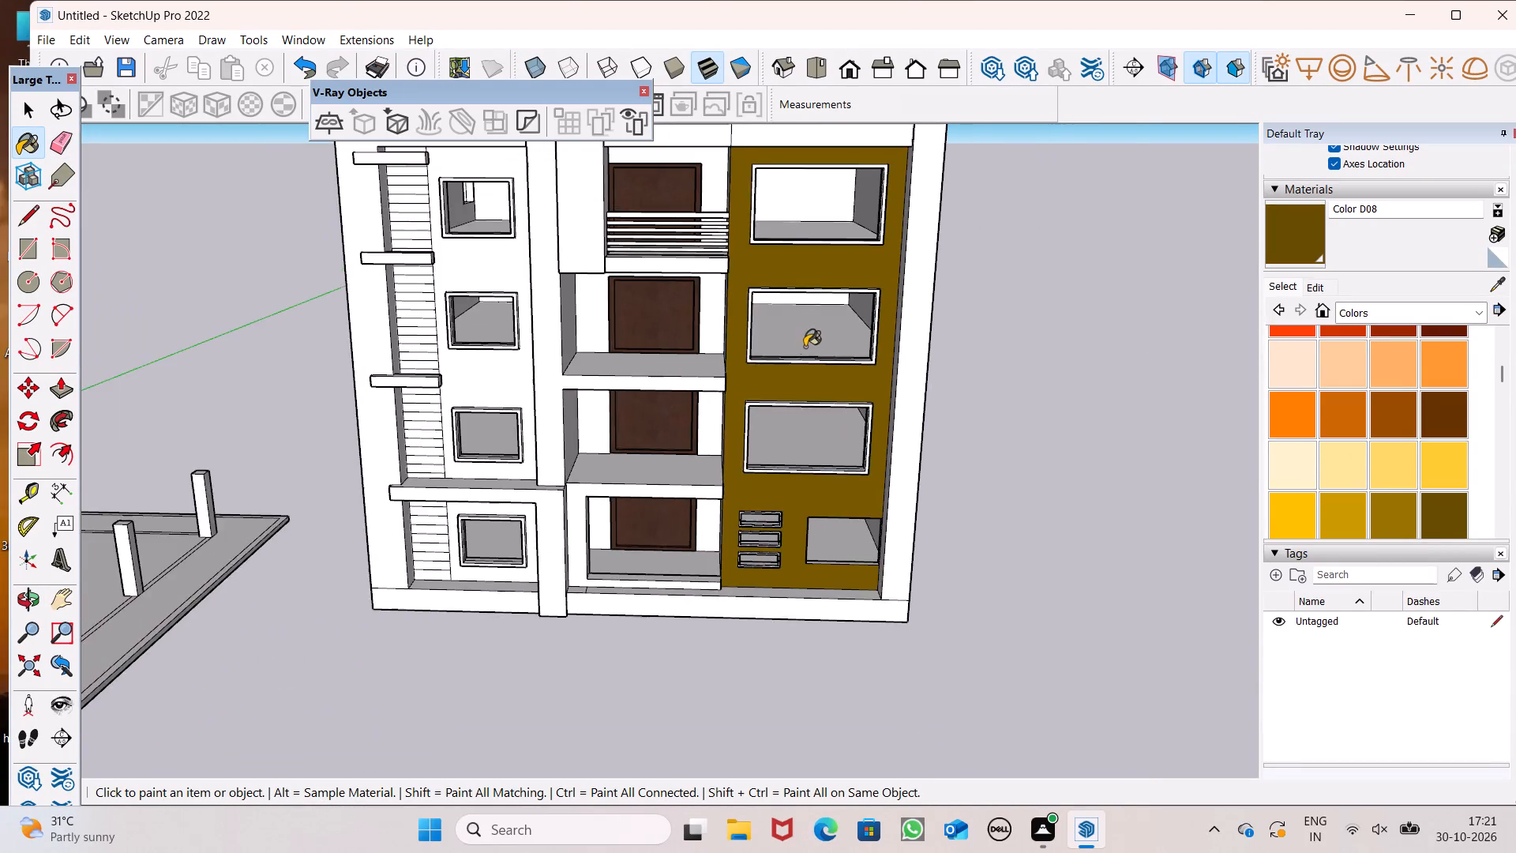
Paint the front wall strip around the small windows with Color D08, both above and below the first-floor ledge.
{"action": "middle_click_drag", "start_coordinate": [805, 347], "coordinate": [797, 240]}
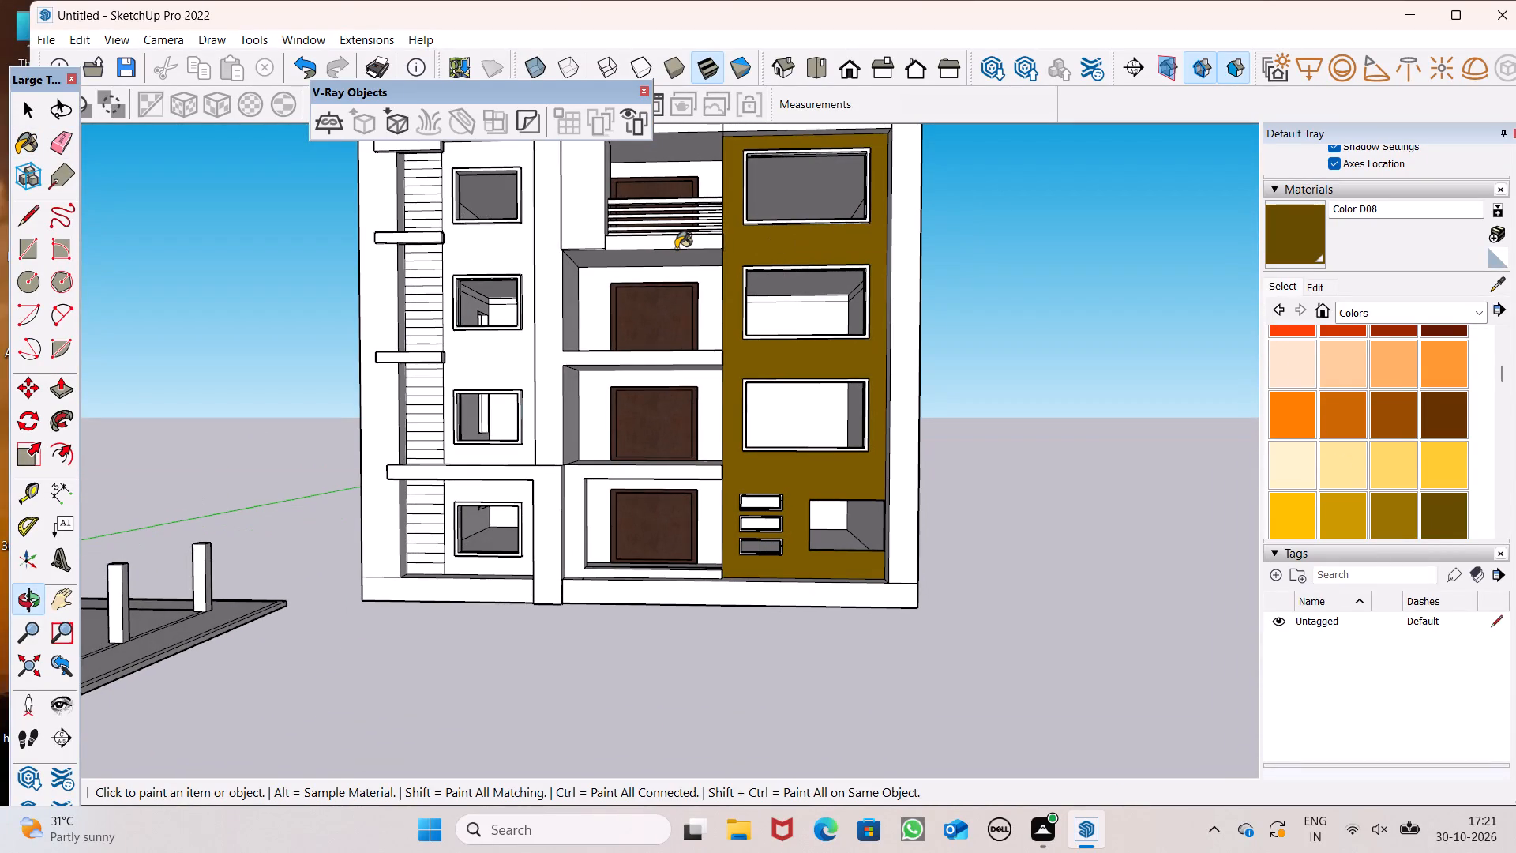
{"action": "scroll", "coordinate": [460, 116], "scroll_direction": "down", "scroll_amount": 1}
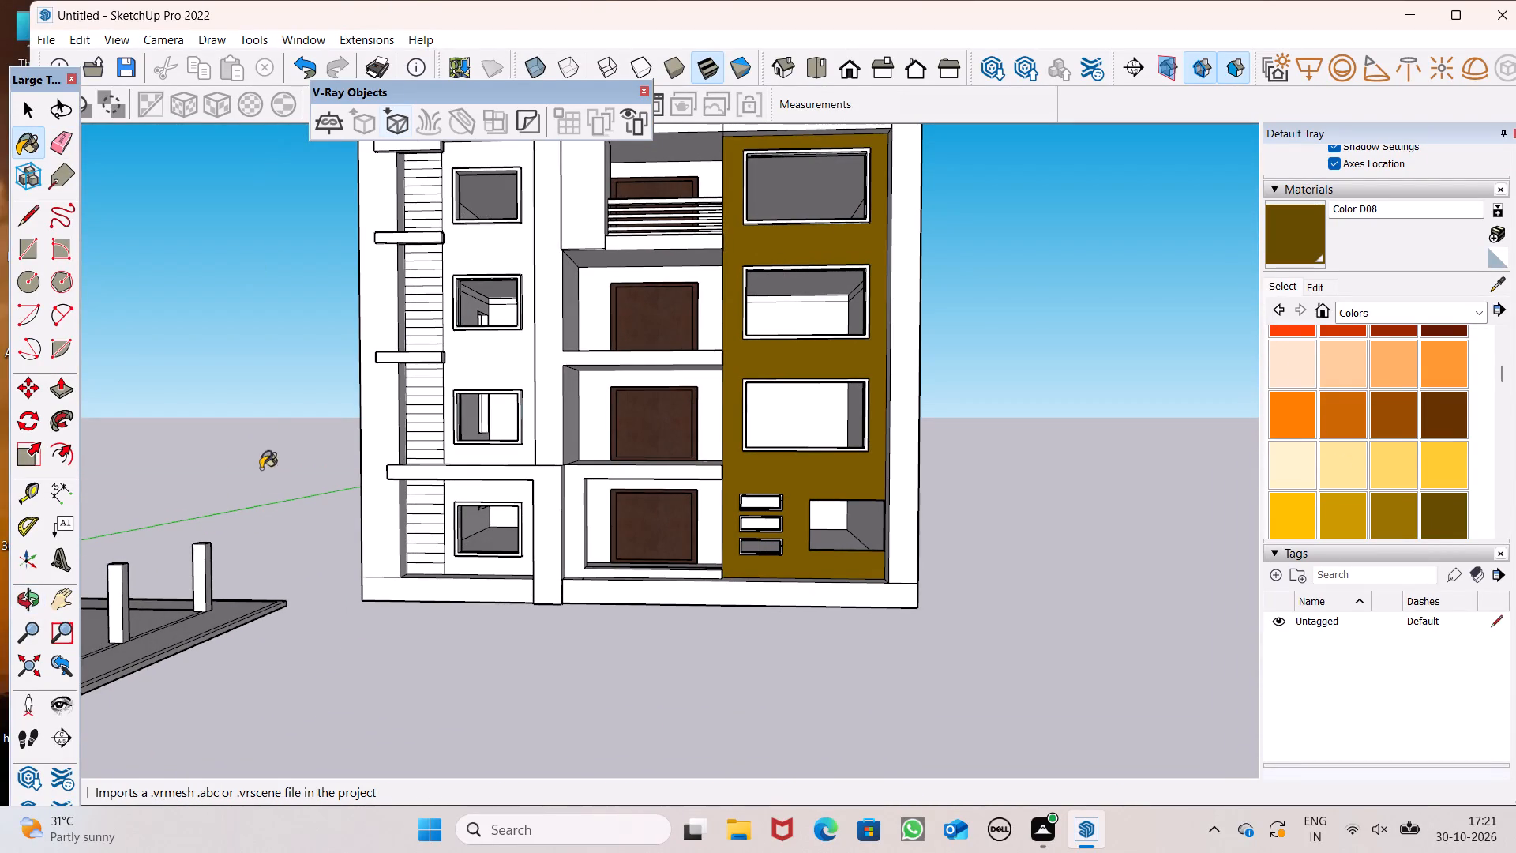
{"action": "scroll", "coordinate": [700, 432], "scroll_direction": "down", "scroll_amount": 6}
{"action": "scroll", "coordinate": [505, 287], "scroll_direction": "up", "scroll_amount": 2}
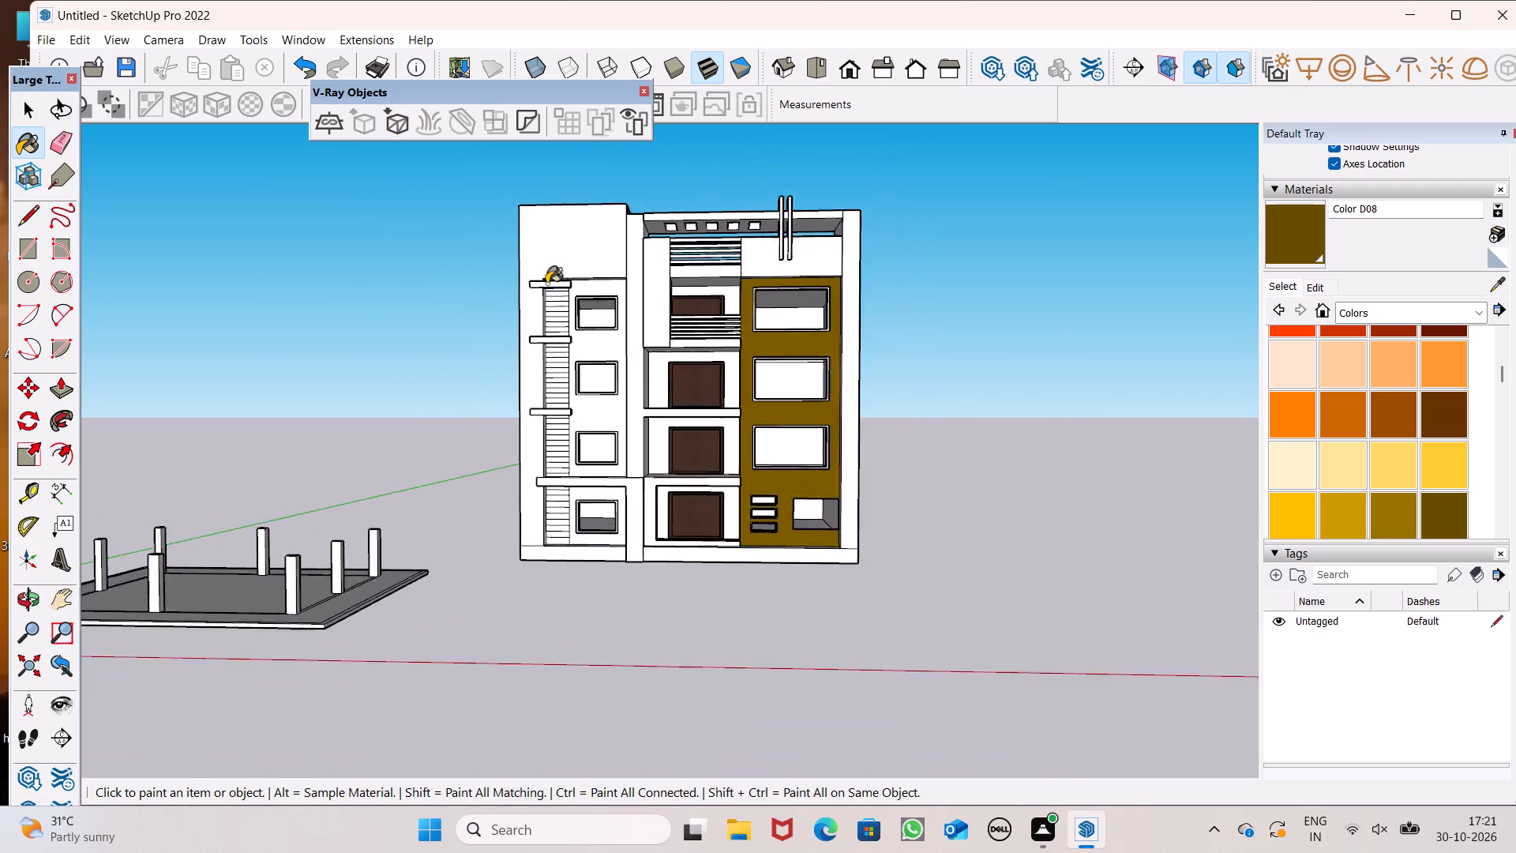
{"action": "scroll", "coordinate": [546, 284], "scroll_direction": "up", "scroll_amount": 6}
{"action": "scroll", "coordinate": [582, 302], "scroll_direction": "down", "scroll_amount": 1}
{"action": "scroll", "coordinate": [582, 302], "scroll_direction": "up", "scroll_amount": 1}
{"action": "left_click", "coordinate": [583, 288]}
{"action": "scroll", "coordinate": [547, 285], "scroll_direction": "down", "scroll_amount": 6}
{"action": "scroll", "coordinate": [654, 479], "scroll_direction": "up", "scroll_amount": 13}
{"action": "left_click", "coordinate": [541, 564]}
Paint the front face of the frame around the ground-floor balcony opening with Color D08.
{"action": "scroll", "coordinate": [567, 392], "scroll_direction": "down", "scroll_amount": 8}
{"action": "scroll", "coordinate": [585, 356], "scroll_direction": "up", "scroll_amount": 1}
{"action": "scroll", "coordinate": [585, 356], "scroll_direction": "down", "scroll_amount": 3}
{"action": "middle_click_drag", "start_coordinate": [571, 464], "coordinate": [514, 609]}
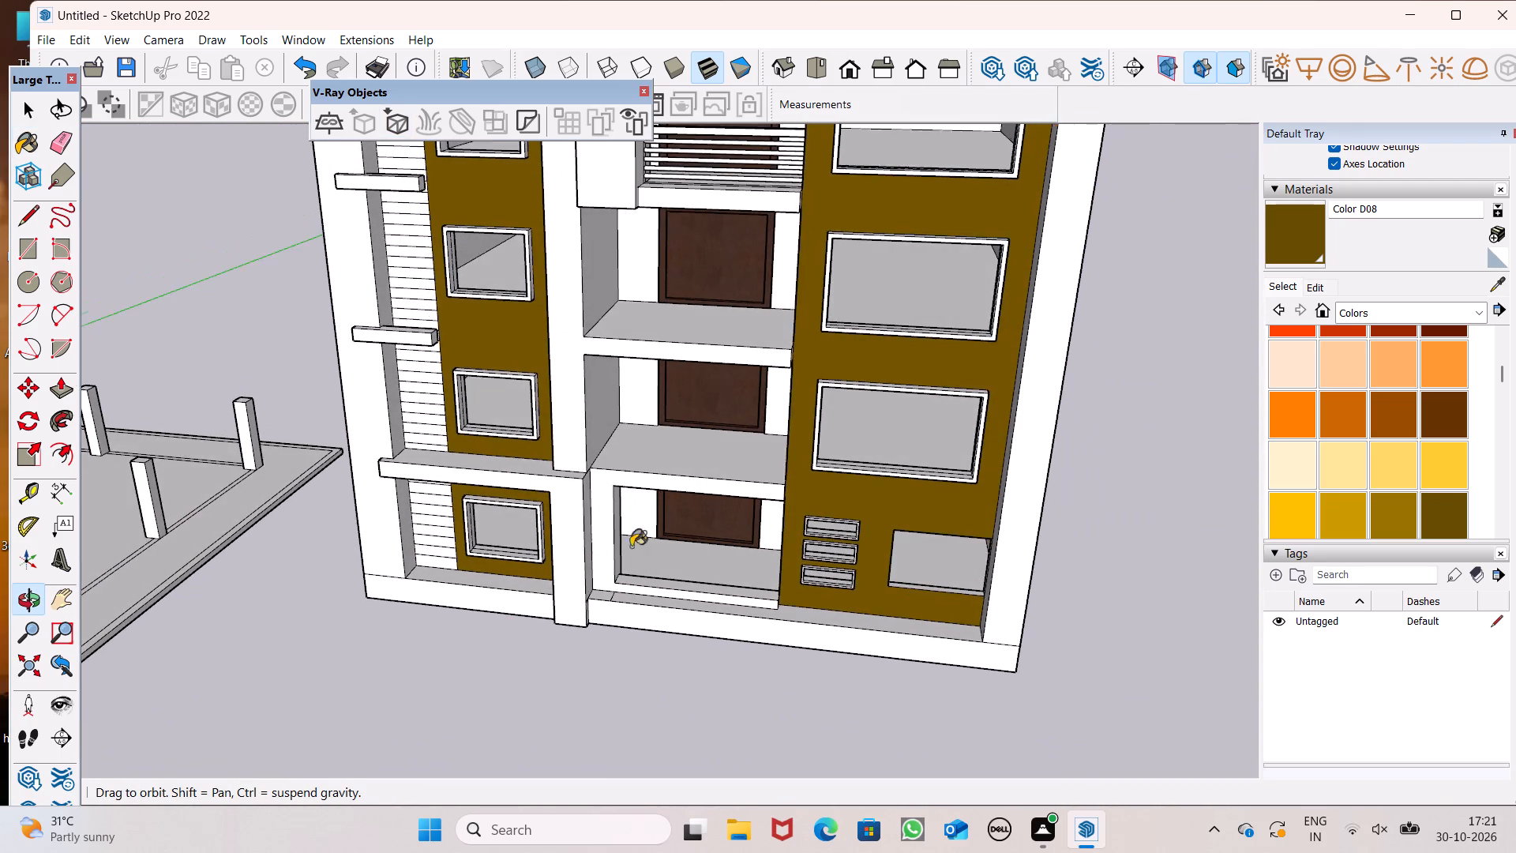
{"action": "scroll", "coordinate": [640, 544], "scroll_direction": "up", "scroll_amount": 4}
{"action": "scroll", "coordinate": [743, 503], "scroll_direction": "down", "scroll_amount": 3}
{"action": "middle_click_drag", "start_coordinate": [734, 502], "coordinate": [751, 441]}
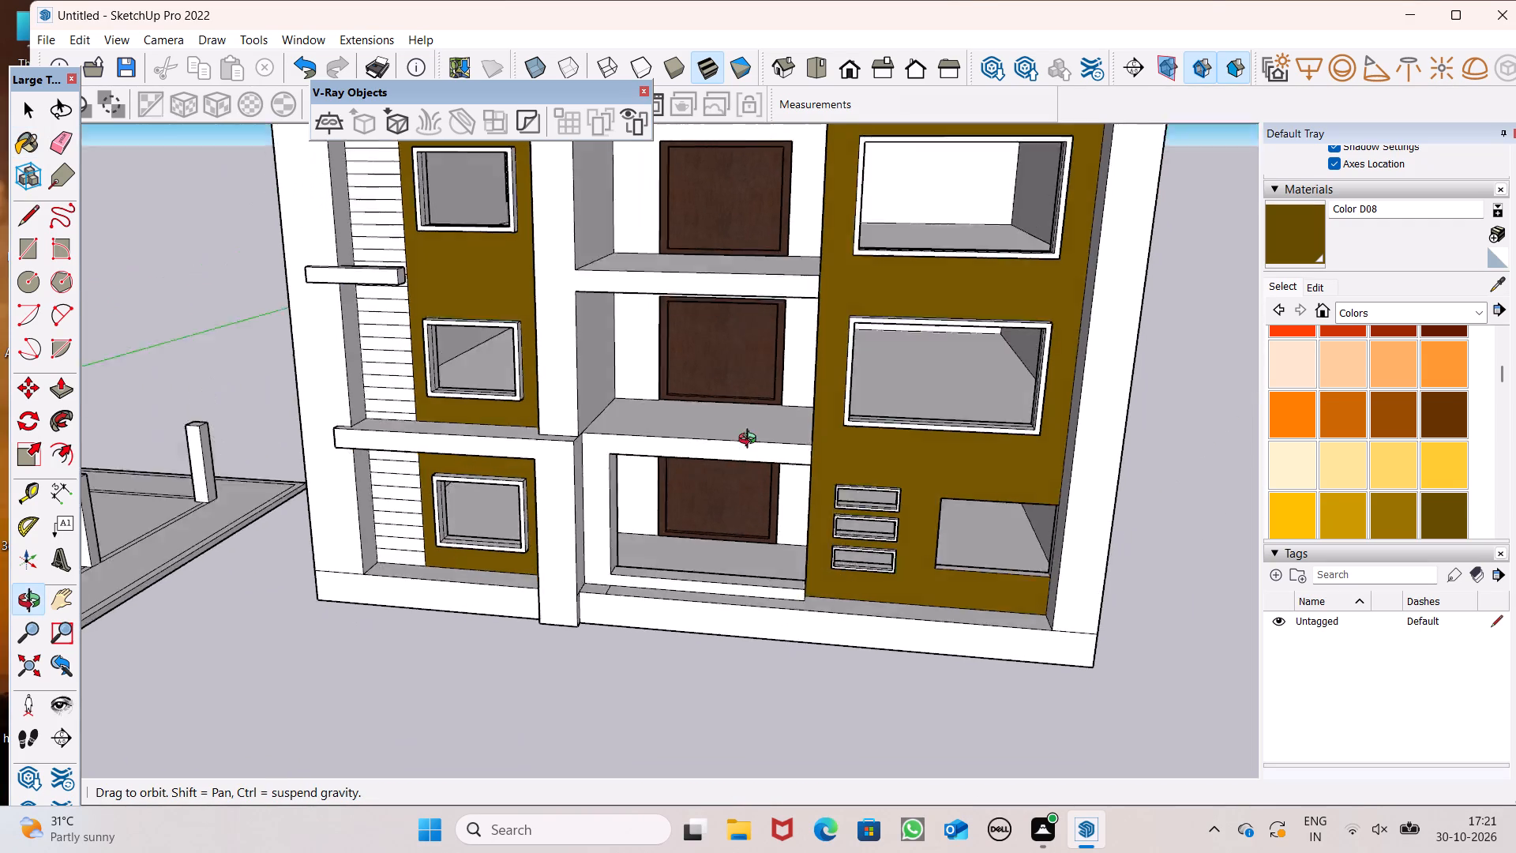
{"action": "middle_click_drag", "start_coordinate": [751, 441], "coordinate": [799, 338]}
{"action": "scroll", "coordinate": [675, 364], "scroll_direction": "up", "scroll_amount": 5}
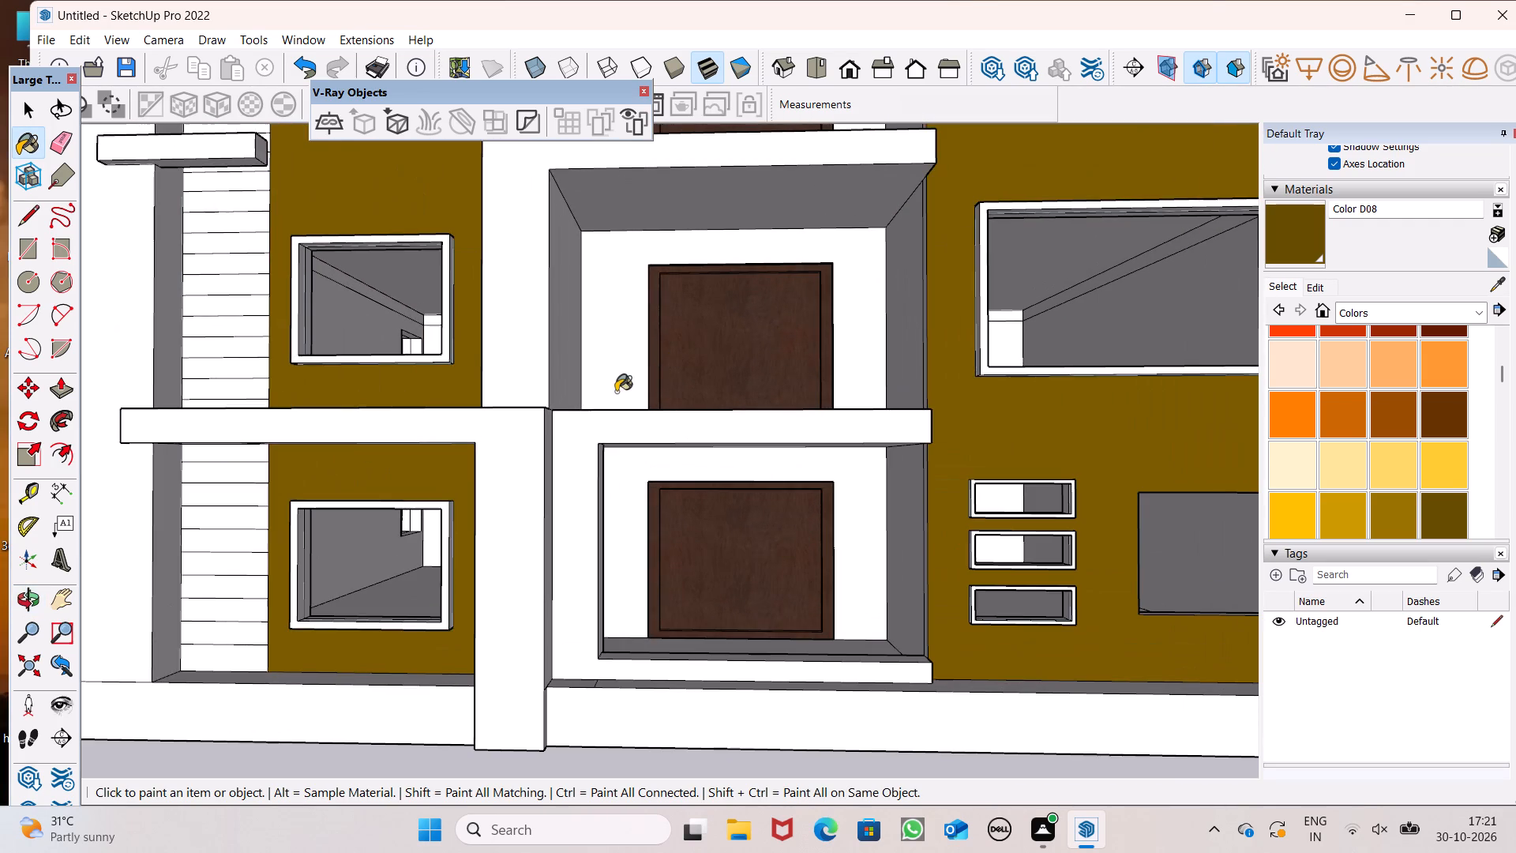
{"action": "left_click", "coordinate": [574, 468]}
Paint the ground-floor frame's inner side face, sill top, and the exposed ends of its sill and upper beam with Color D08.
{"action": "scroll", "coordinate": [580, 437], "scroll_direction": "down", "scroll_amount": 2}
{"action": "middle_click_drag", "start_coordinate": [587, 465], "coordinate": [374, 535]}
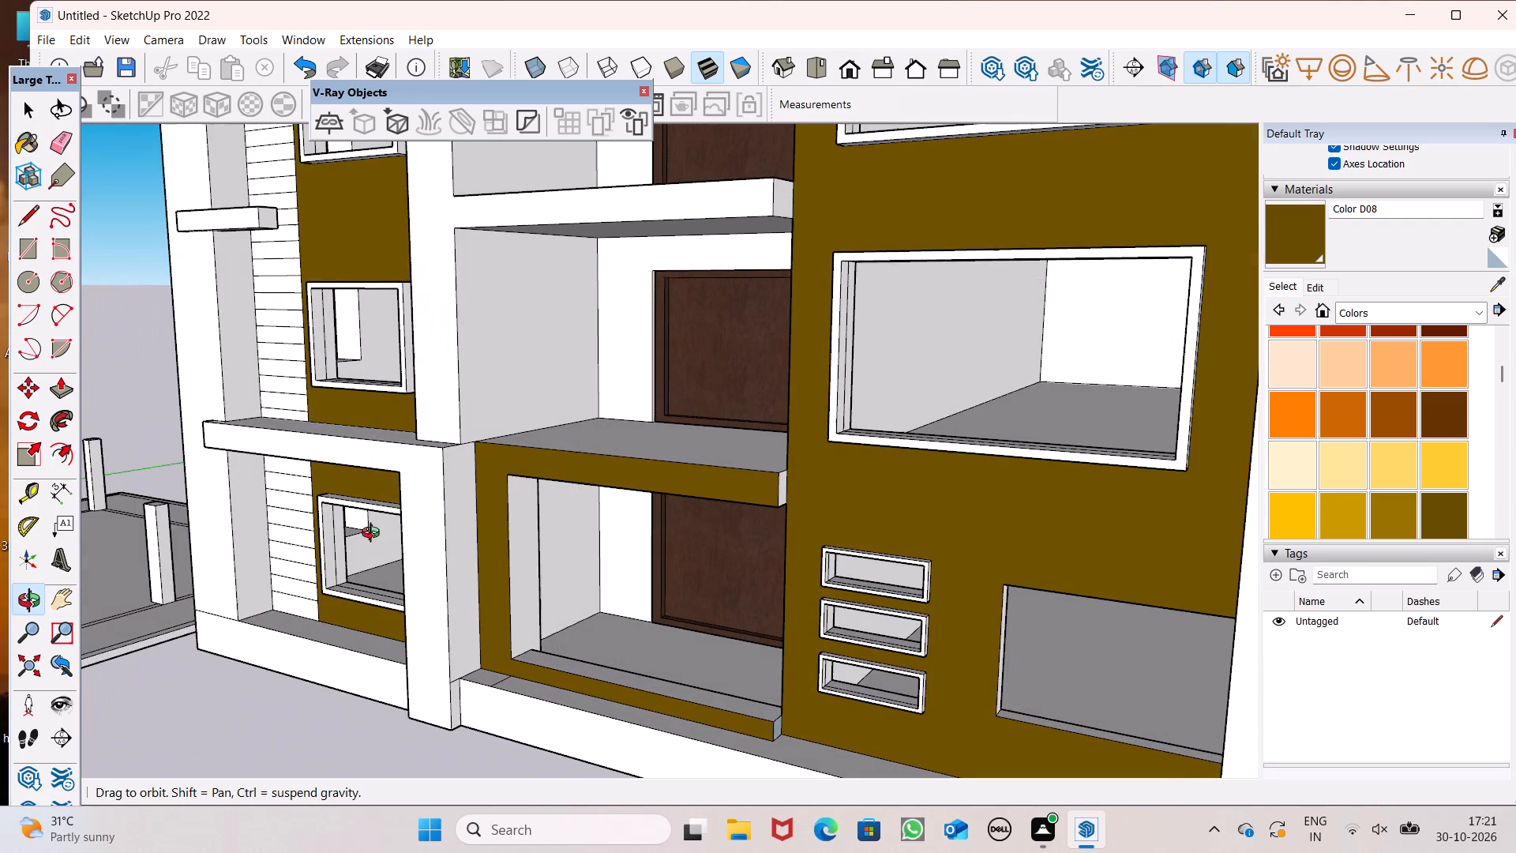
{"action": "middle_click_drag", "start_coordinate": [374, 535], "coordinate": [358, 547]}
{"action": "scroll", "coordinate": [527, 633], "scroll_direction": "up", "scroll_amount": 3}
{"action": "left_click", "coordinate": [519, 622]}
{"action": "left_click", "coordinate": [542, 675]}
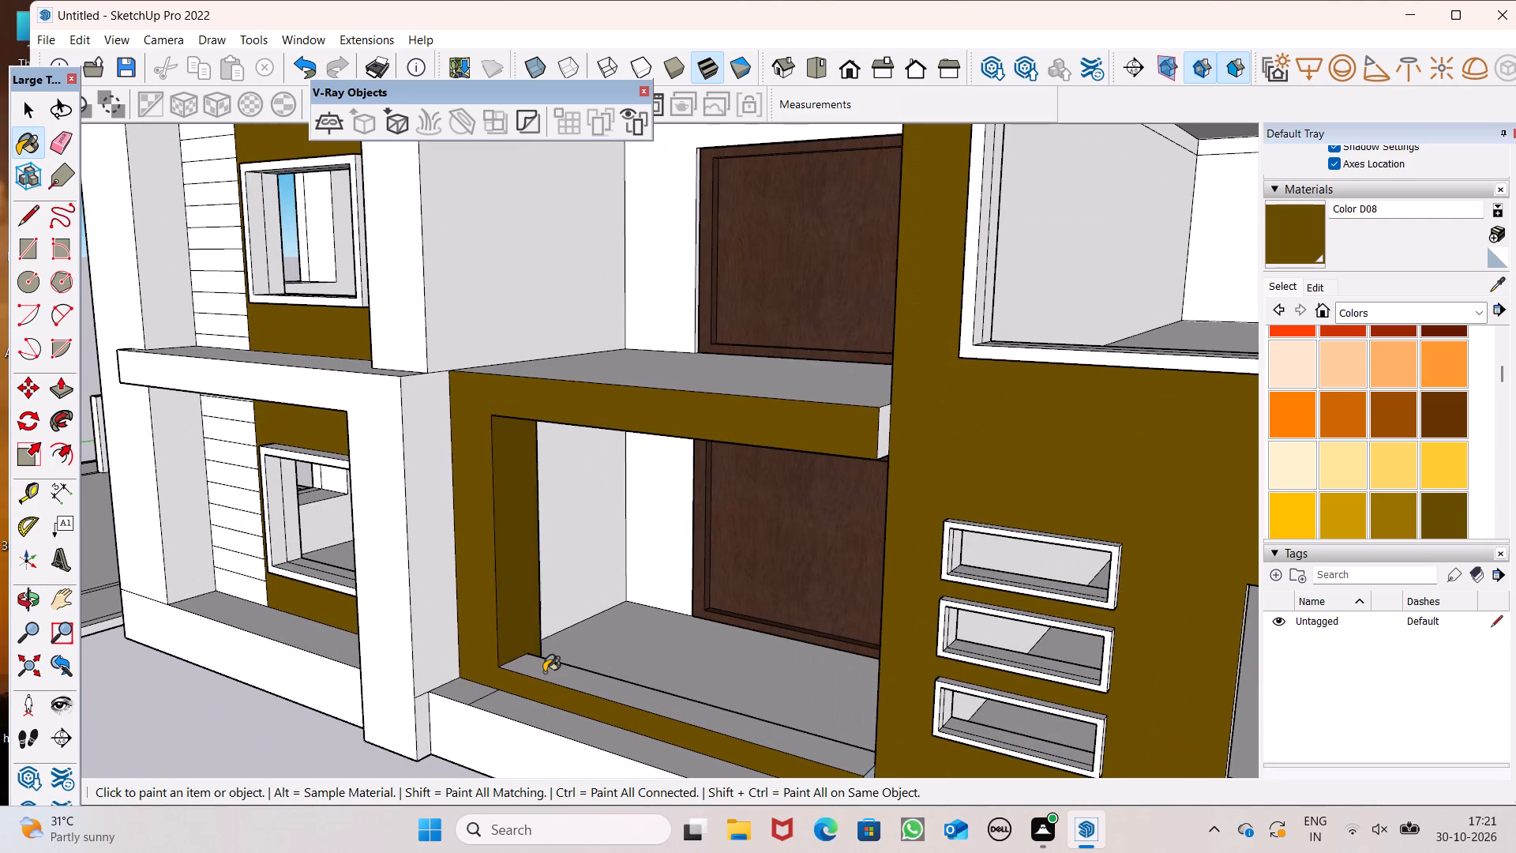
{"action": "middle_click_drag", "start_coordinate": [549, 671], "coordinate": [602, 355]}
{"action": "scroll", "coordinate": [608, 338], "scroll_direction": "down", "scroll_amount": 3}
{"action": "scroll", "coordinate": [634, 381], "scroll_direction": "up", "scroll_amount": 1}
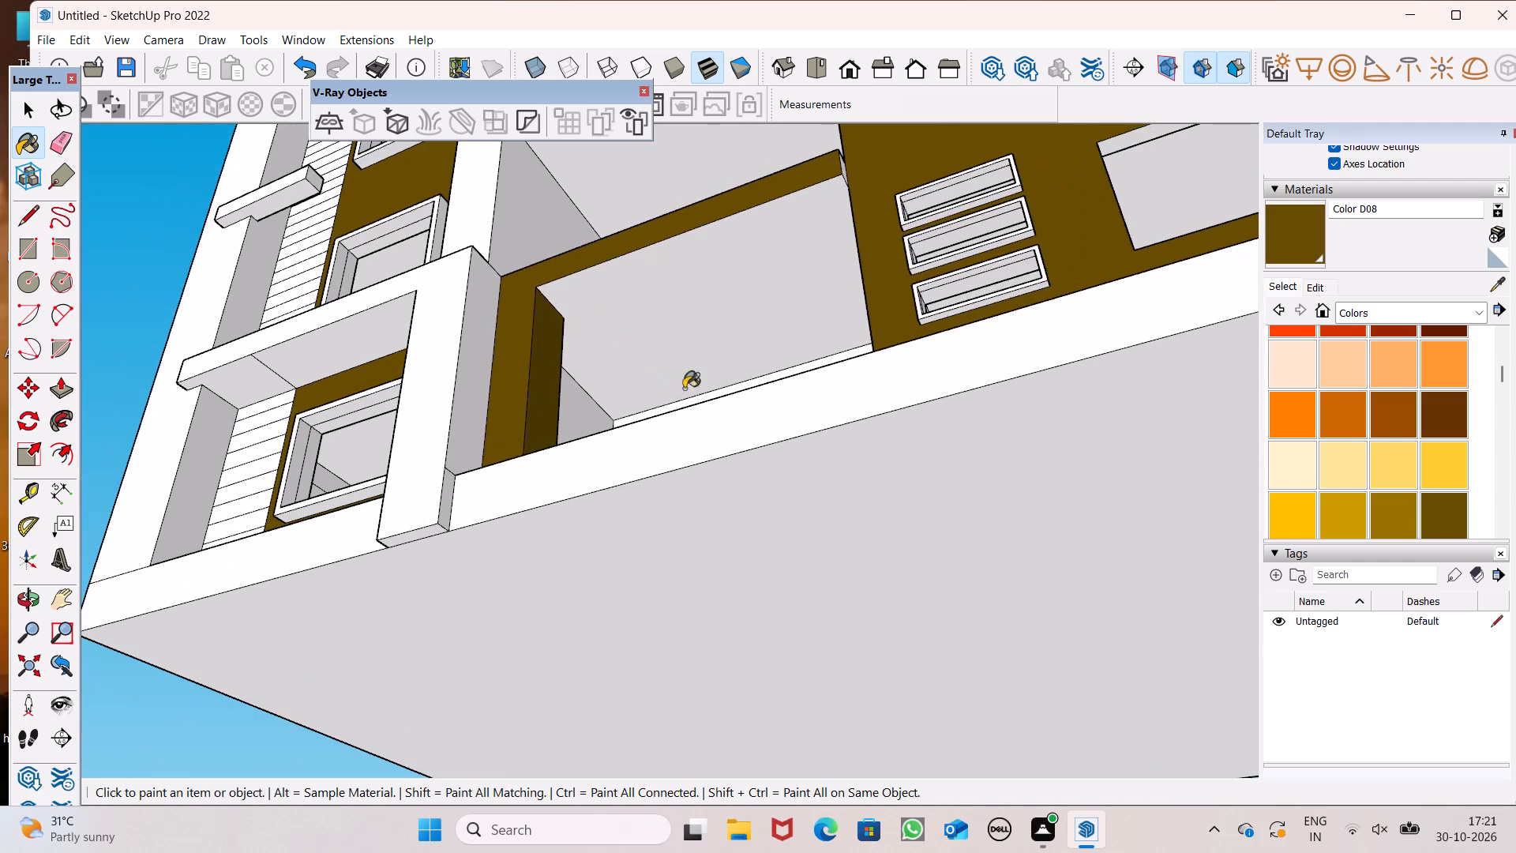
{"action": "middle_click_drag", "start_coordinate": [809, 384], "coordinate": [737, 675]}
{"action": "scroll", "coordinate": [773, 693], "scroll_direction": "down", "scroll_amount": 1}
{"action": "scroll", "coordinate": [778, 697], "scroll_direction": "up", "scroll_amount": 6}
{"action": "left_click", "coordinate": [783, 657]}
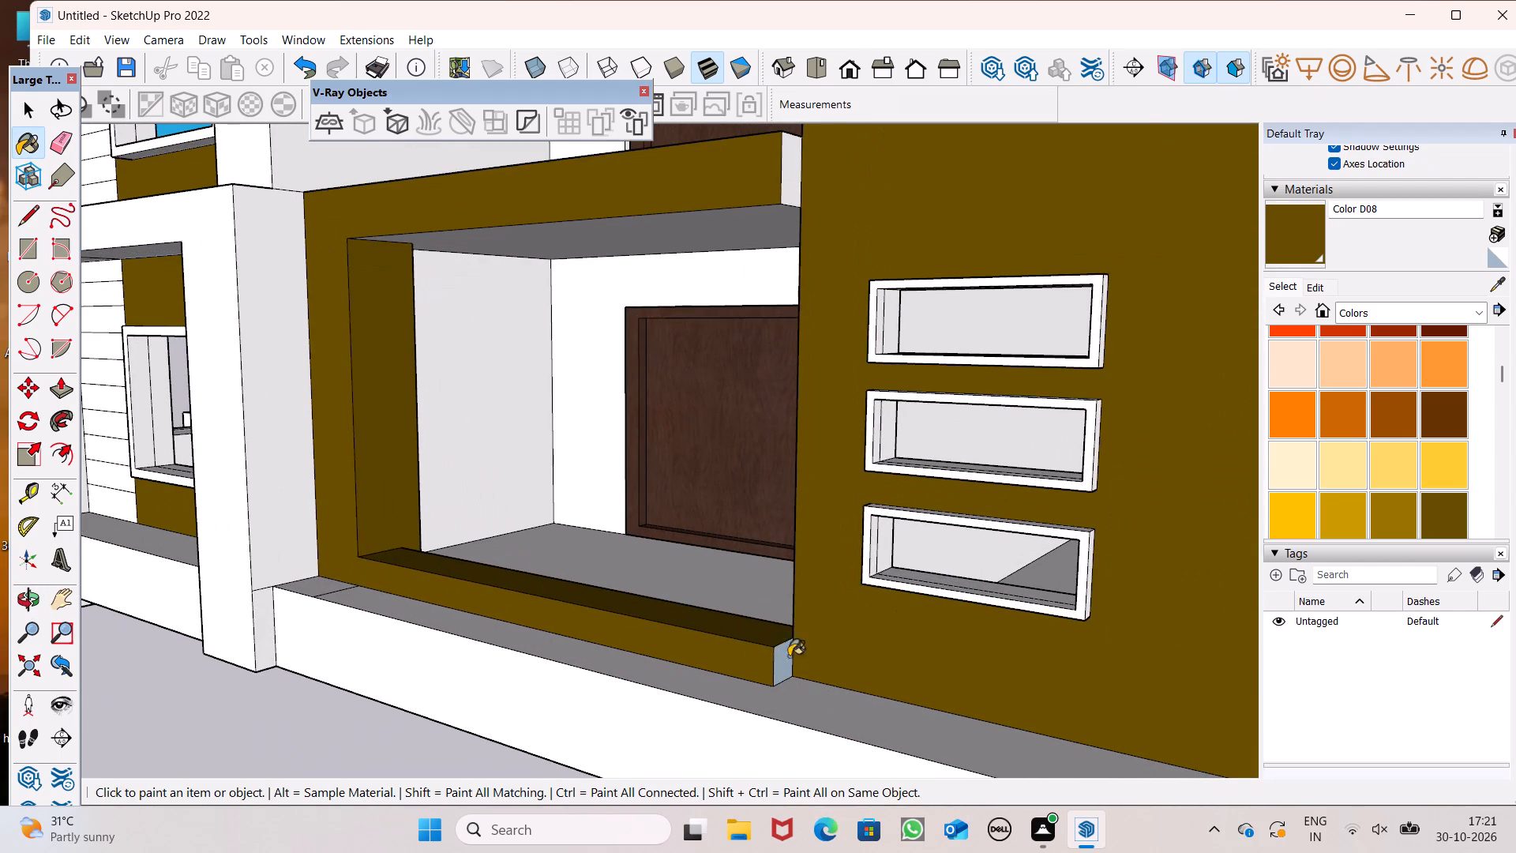
{"action": "scroll", "coordinate": [790, 699], "scroll_direction": "down", "scroll_amount": 5}
{"action": "scroll", "coordinate": [777, 708], "scroll_direction": "up", "scroll_amount": 7}
{"action": "left_click", "coordinate": [764, 266]}
Examine the painted front facade from above and below for faces still left white.
{"action": "scroll", "coordinate": [760, 314], "scroll_direction": "down", "scroll_amount": 6}
{"action": "middle_click_drag", "start_coordinate": [754, 366], "coordinate": [792, 607]}
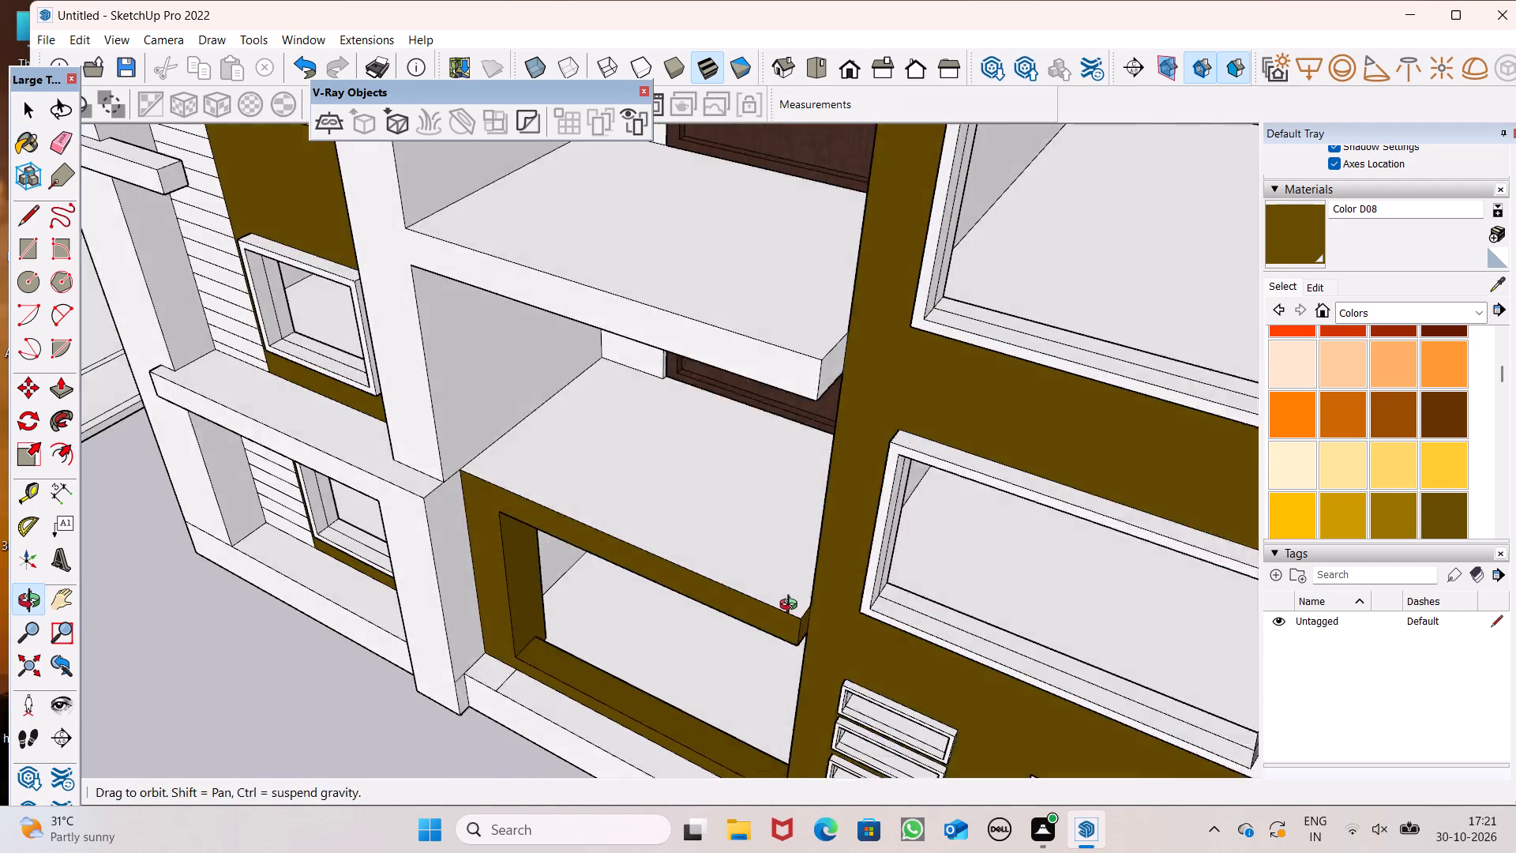
{"action": "middle_click_drag", "start_coordinate": [792, 607], "coordinate": [792, 611]}
{"action": "scroll", "coordinate": [782, 569], "scroll_direction": "down", "scroll_amount": 2}
{"action": "middle_click_drag", "start_coordinate": [855, 570], "coordinate": [905, 317]}
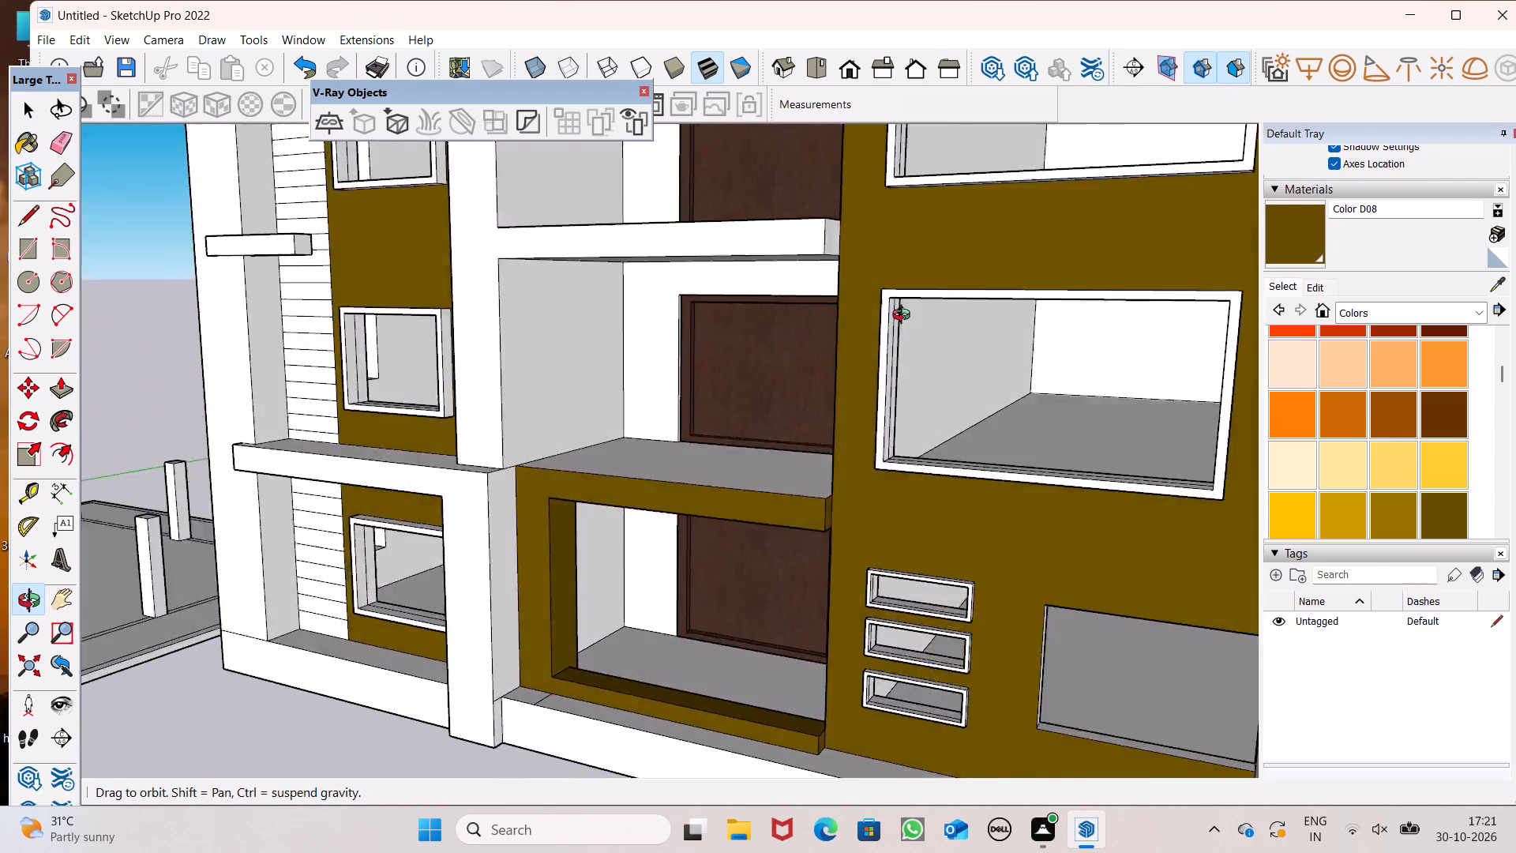
{"action": "middle_click_drag", "start_coordinate": [905, 317], "coordinate": [945, 423]}
{"action": "scroll", "coordinate": [947, 419], "scroll_direction": "up", "scroll_amount": 1}
{"action": "scroll", "coordinate": [842, 485], "scroll_direction": "down", "scroll_amount": 5}
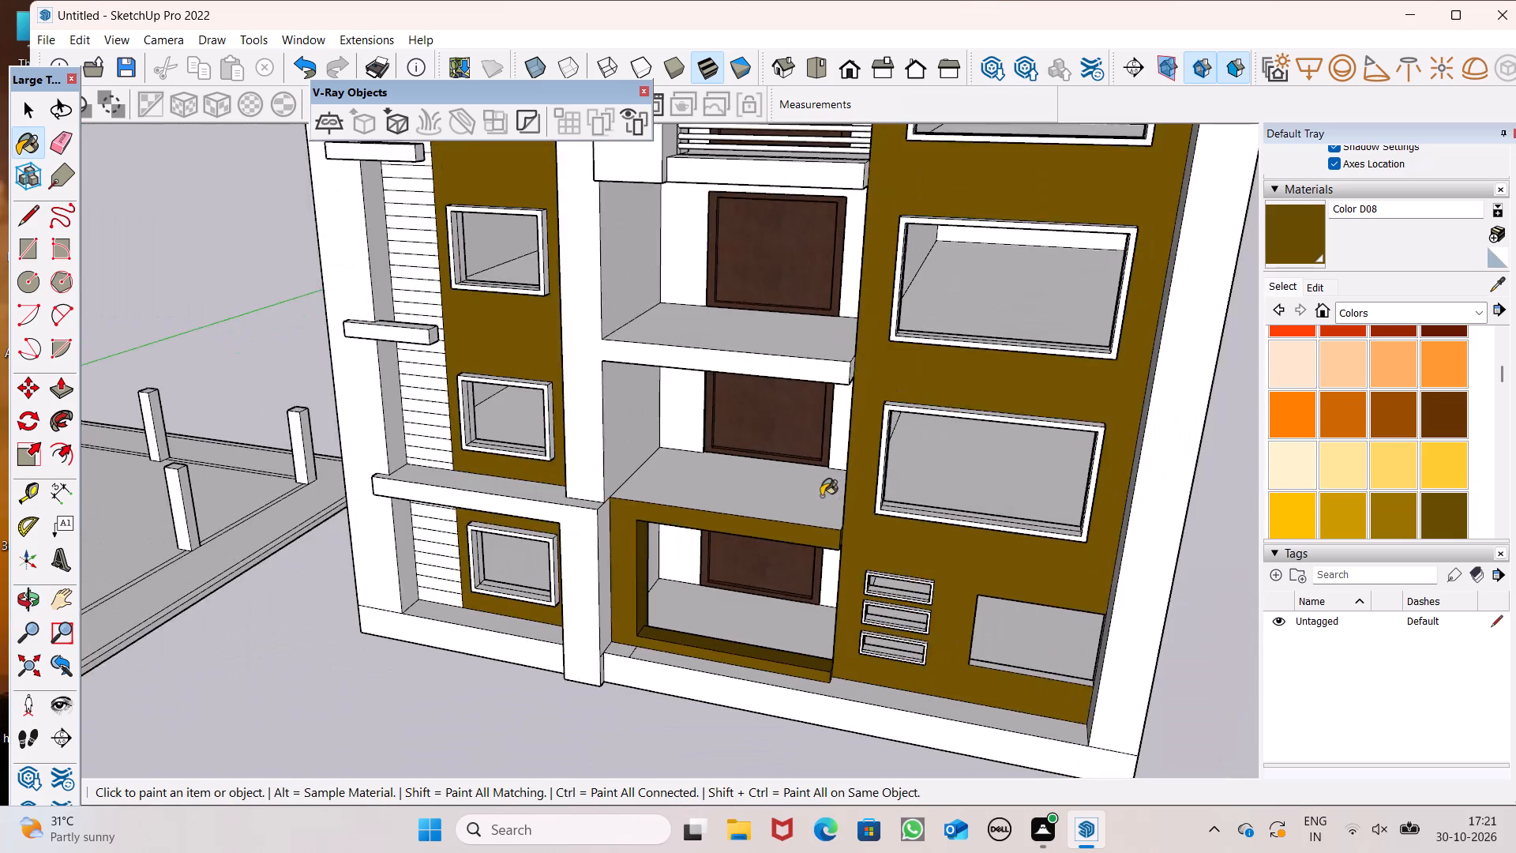
{"action": "scroll", "coordinate": [821, 496], "scroll_direction": "down", "scroll_amount": 5}
{"action": "middle_click_drag", "start_coordinate": [816, 488], "coordinate": [1004, 244]}
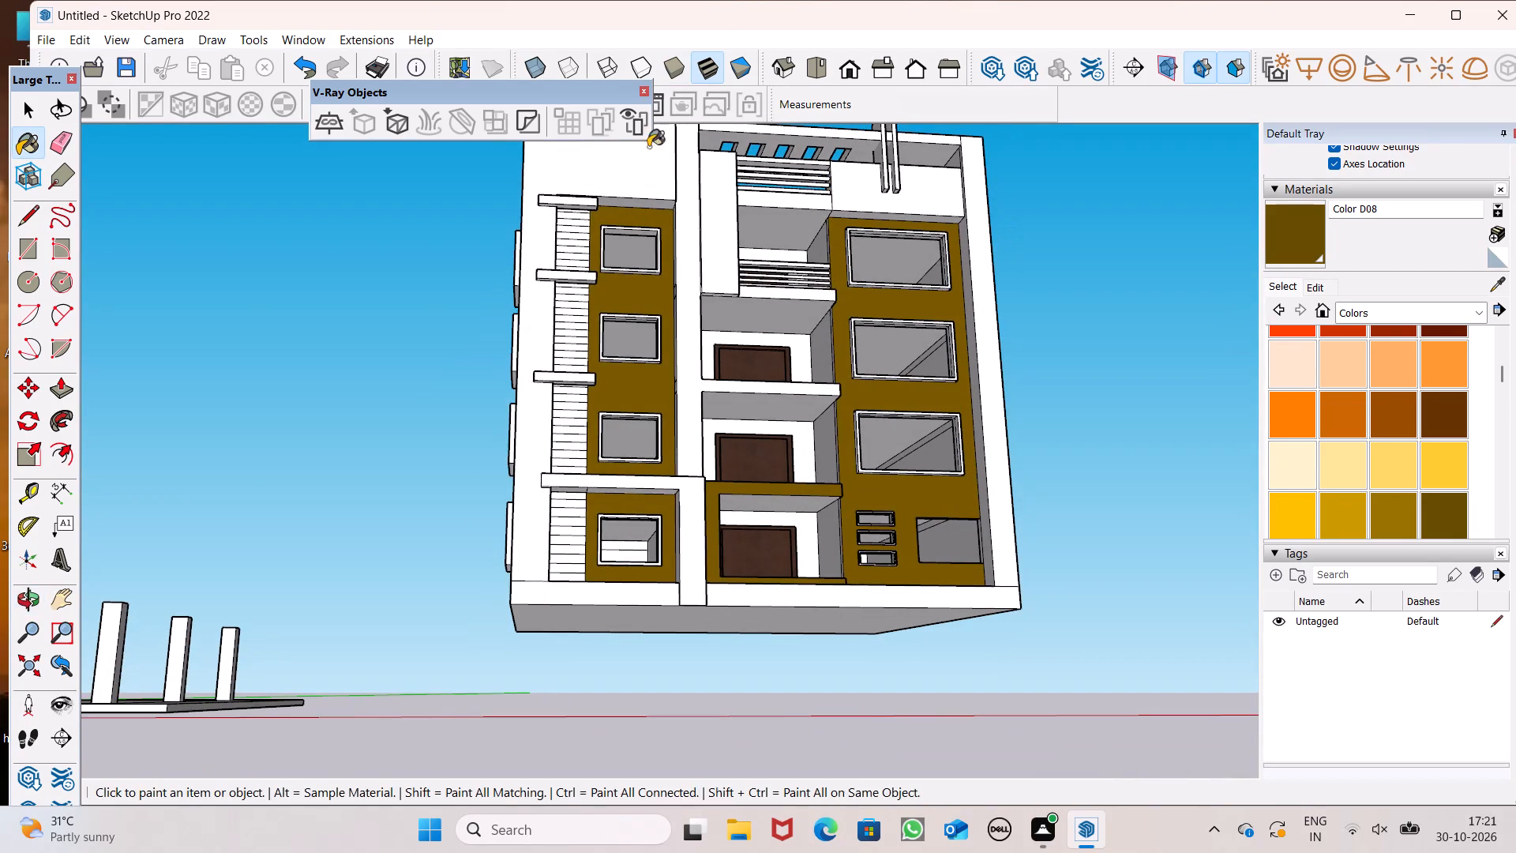
{"action": "scroll", "coordinate": [682, 442], "scroll_direction": "down", "scroll_amount": 2}
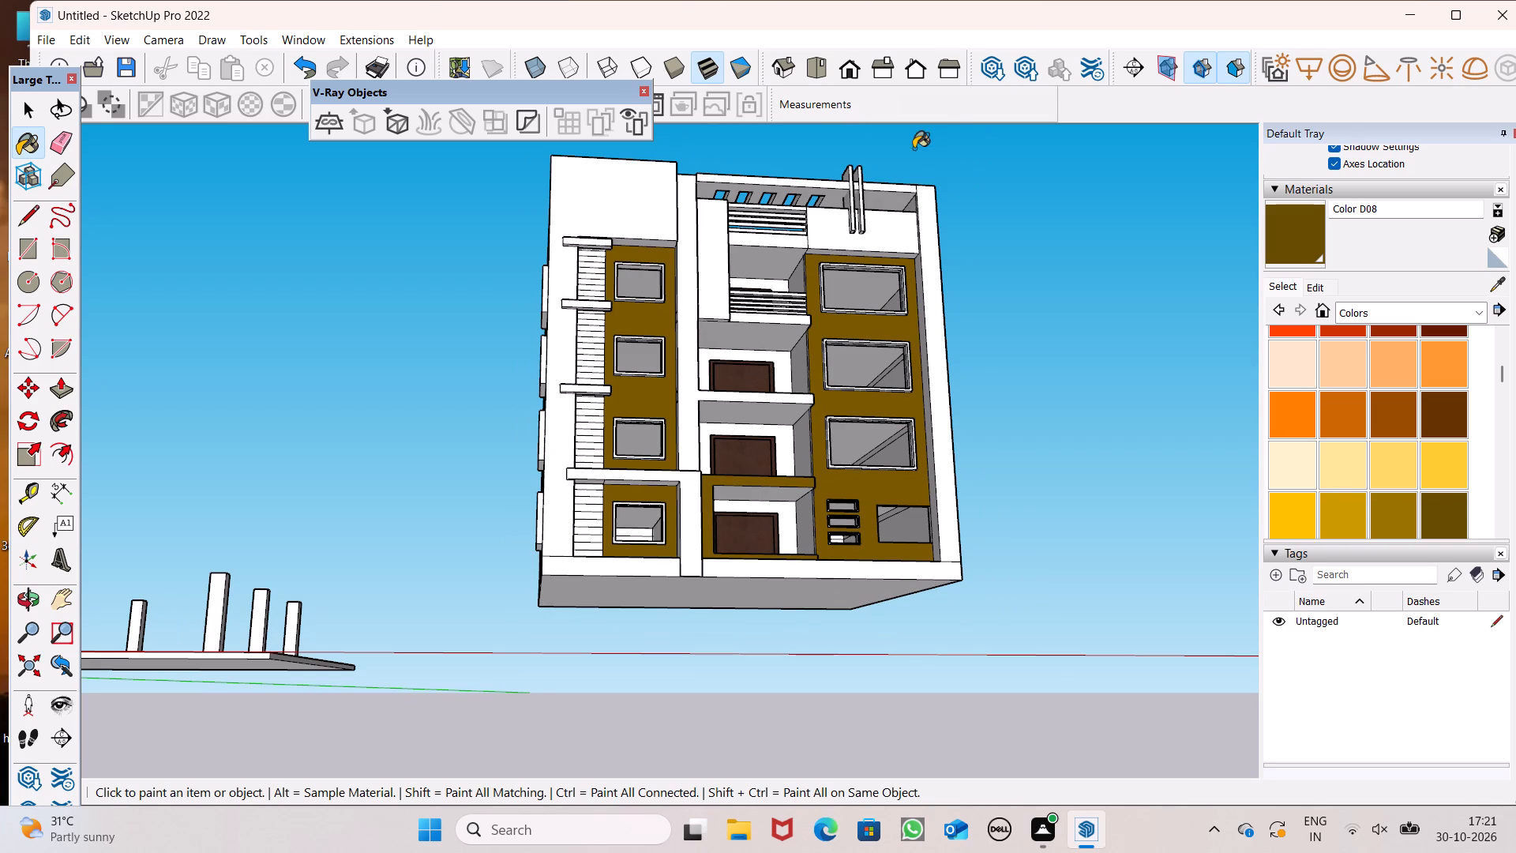
Paint the large-window wall's narrow return faces beside the railed top balcony and the balcony below it with Color D08.
{"action": "middle_click_drag", "start_coordinate": [711, 288], "coordinate": [913, 517]}
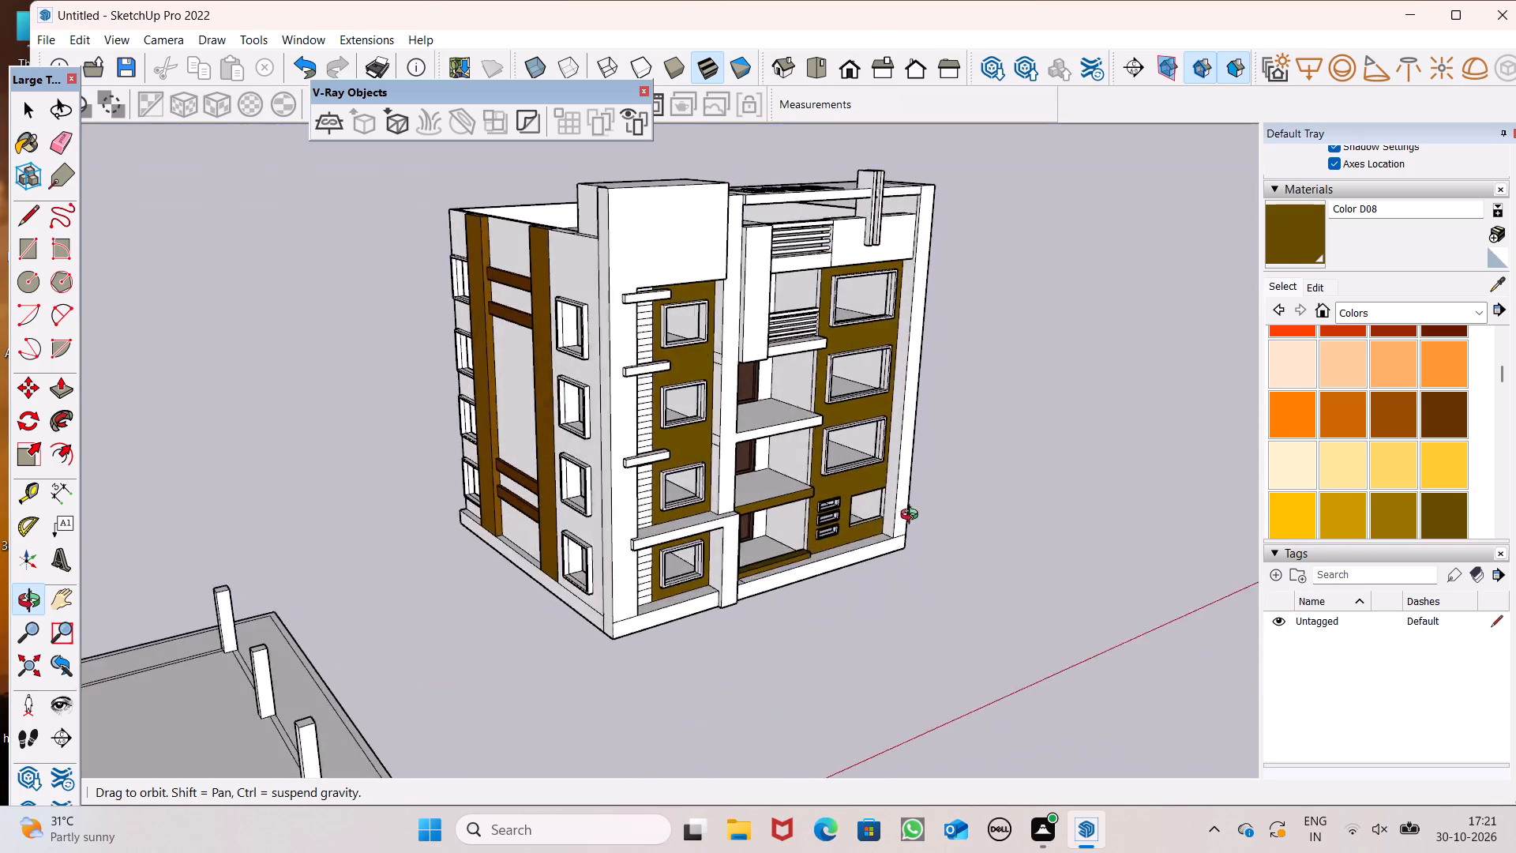
{"action": "middle_click_drag", "start_coordinate": [913, 517], "coordinate": [1071, 502]}
{"action": "scroll", "coordinate": [887, 393], "scroll_direction": "up", "scroll_amount": 7}
{"action": "scroll", "coordinate": [771, 137], "scroll_direction": "up", "scroll_amount": 3}
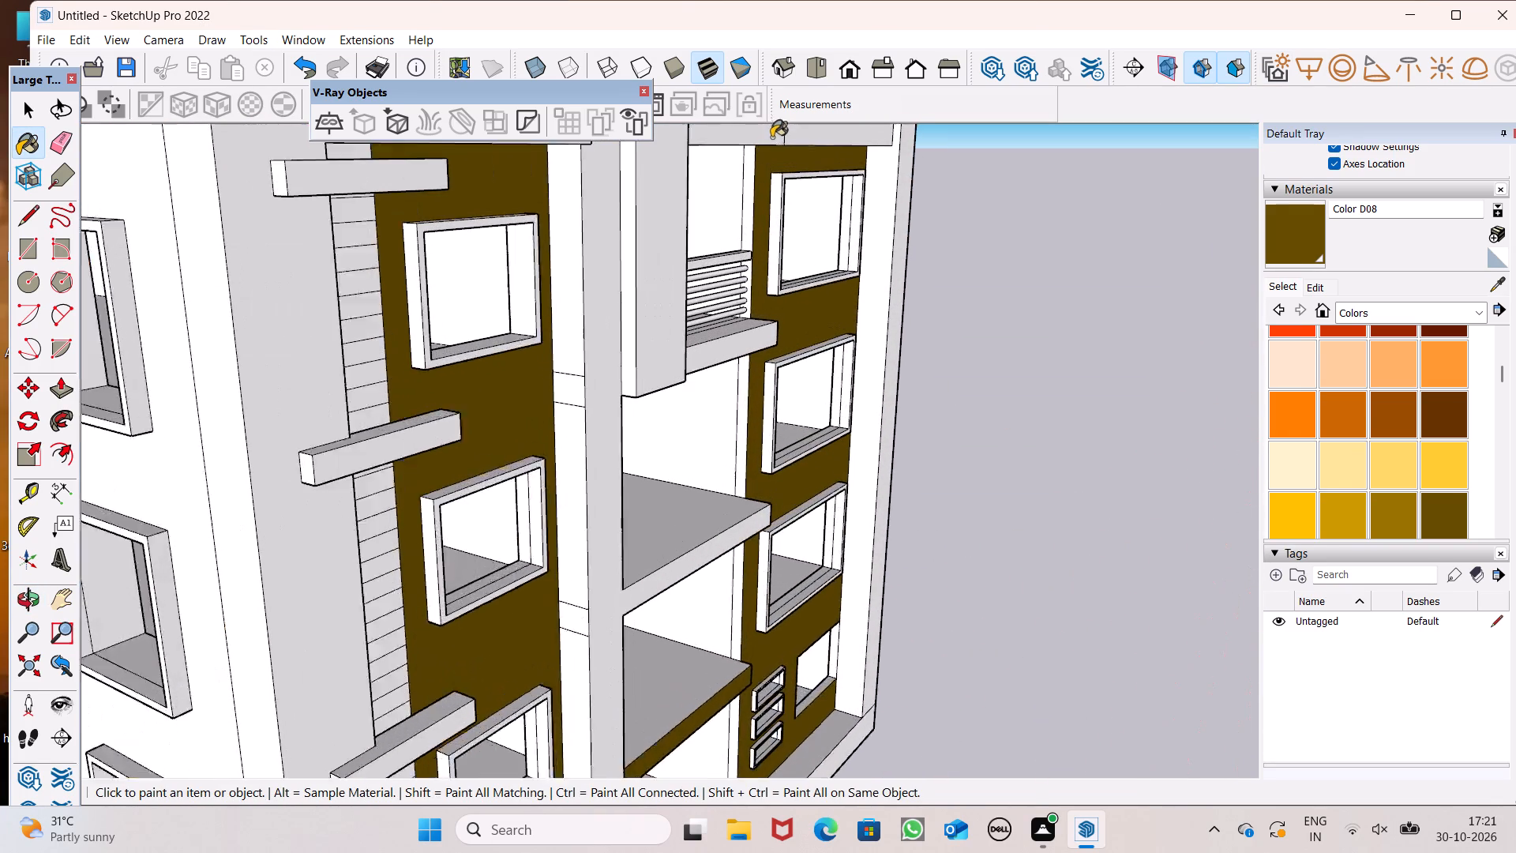
{"action": "scroll", "coordinate": [771, 137], "scroll_direction": "up", "scroll_amount": 1}
{"action": "middle_click_drag", "start_coordinate": [785, 247], "coordinate": [859, 275]}
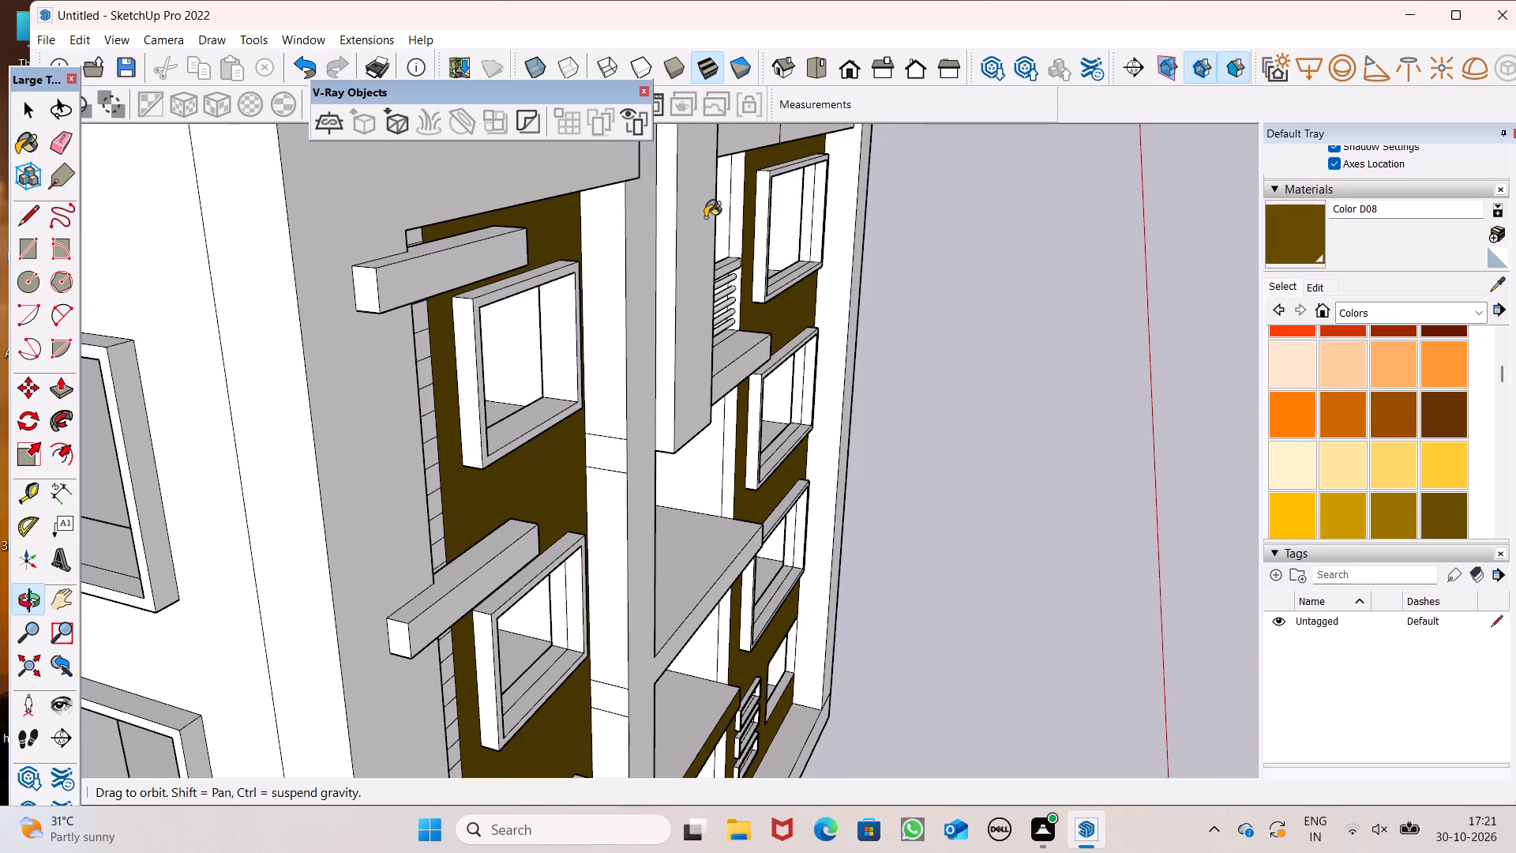
{"action": "scroll", "coordinate": [714, 212], "scroll_direction": "up", "scroll_amount": 10}
{"action": "left_click", "coordinate": [721, 231]}
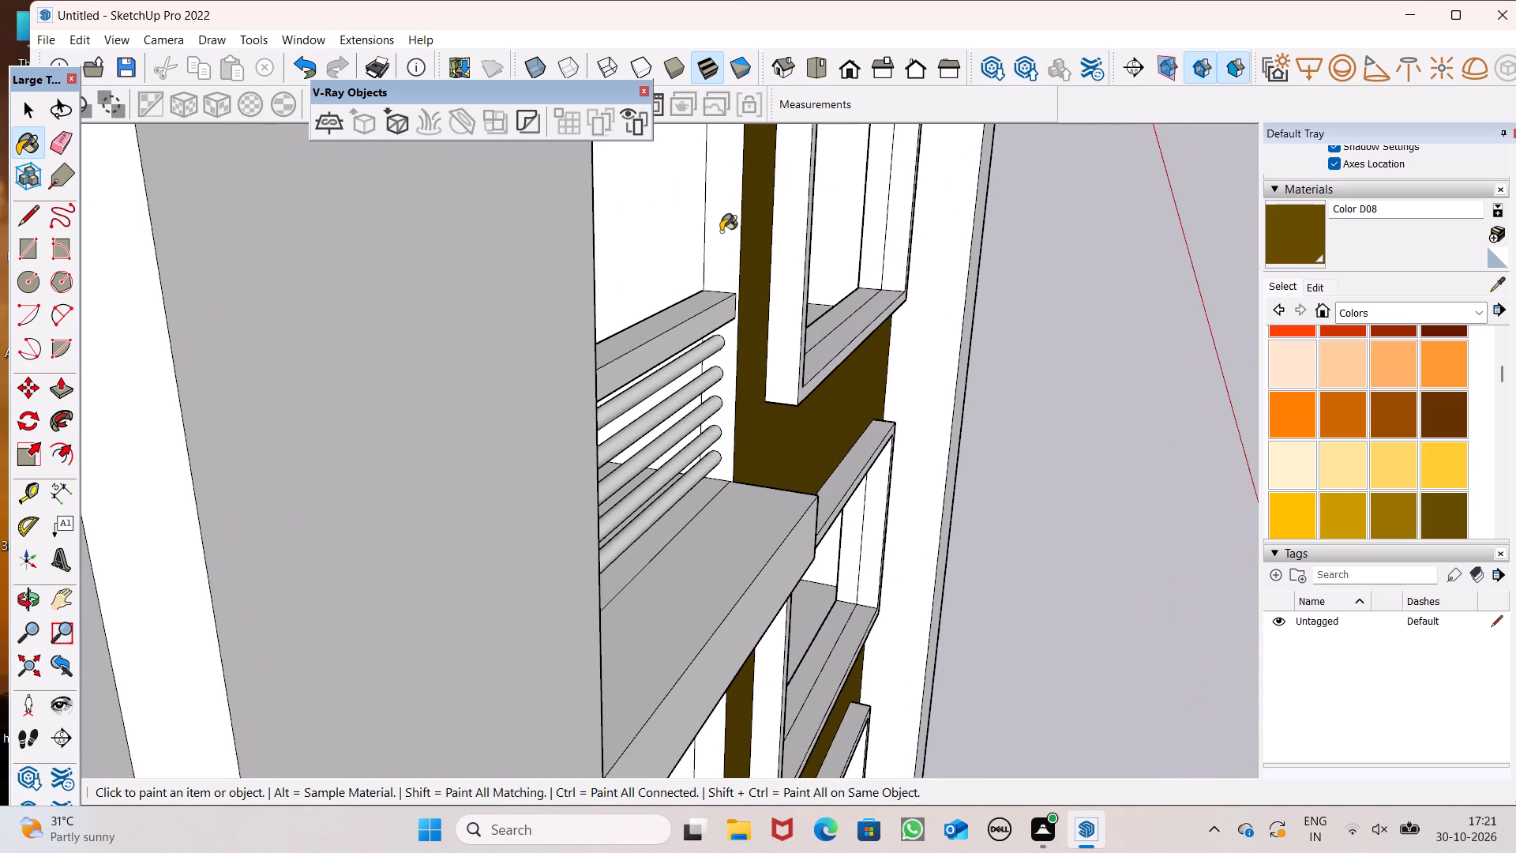
{"action": "scroll", "coordinate": [718, 225], "scroll_direction": "down", "scroll_amount": 6}
{"action": "scroll", "coordinate": [734, 288], "scroll_direction": "down", "scroll_amount": 2}
{"action": "middle_click_drag", "start_coordinate": [698, 476], "coordinate": [659, 442]}
{"action": "scroll", "coordinate": [771, 614], "scroll_direction": "up", "scroll_amount": 4}
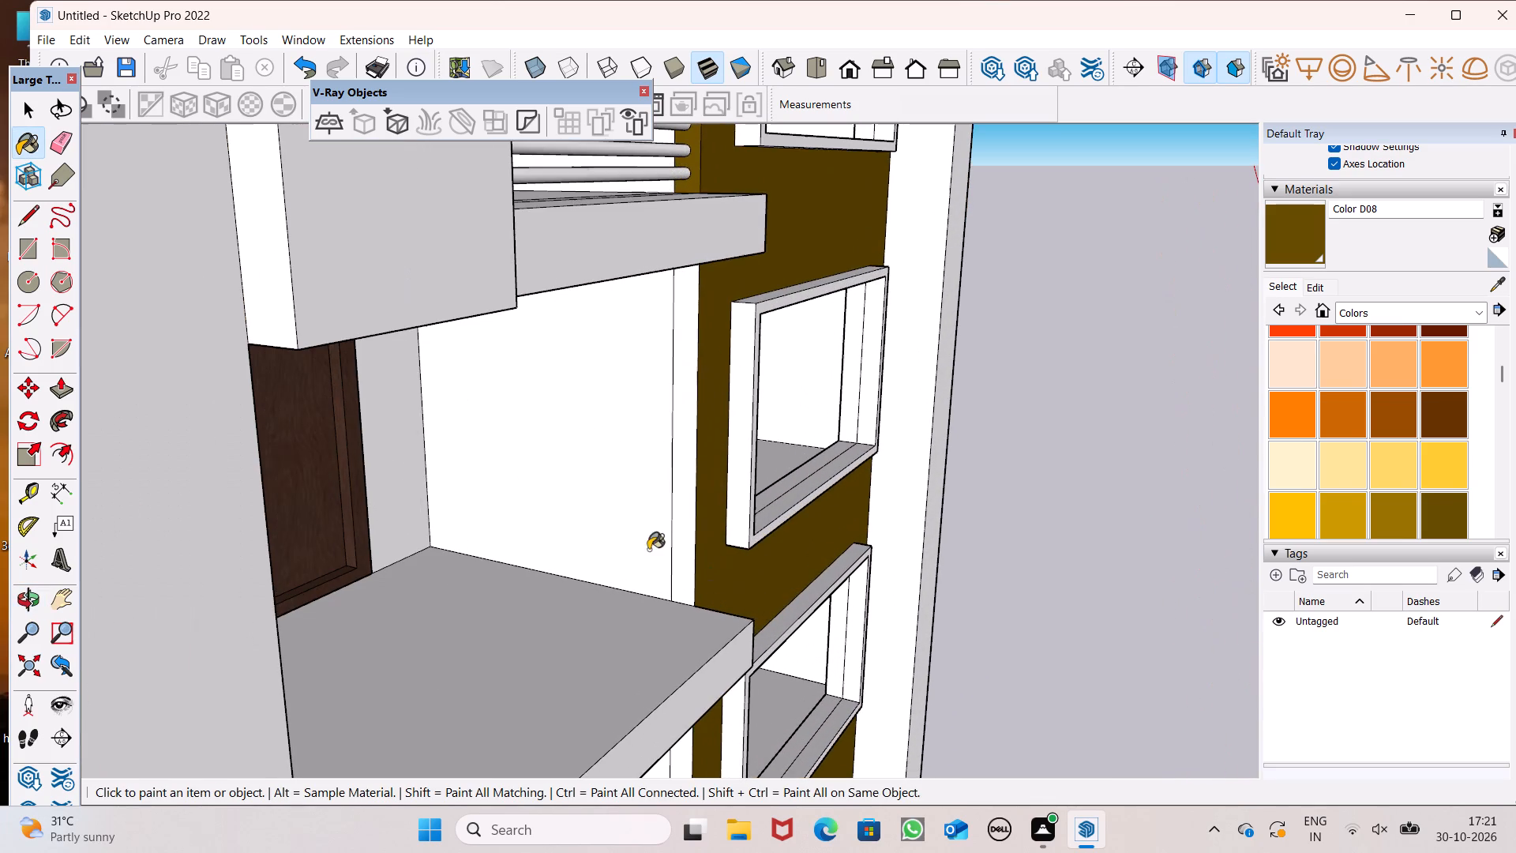
{"action": "left_click", "coordinate": [677, 464]}
Paint the large-window wall's remaining narrow return faces, beside the first-floor balcony and the ground-floor opening, with Color D08.
{"action": "scroll", "coordinate": [674, 287], "scroll_direction": "down", "scroll_amount": 9}
{"action": "scroll", "coordinate": [697, 721], "scroll_direction": "up", "scroll_amount": 2}
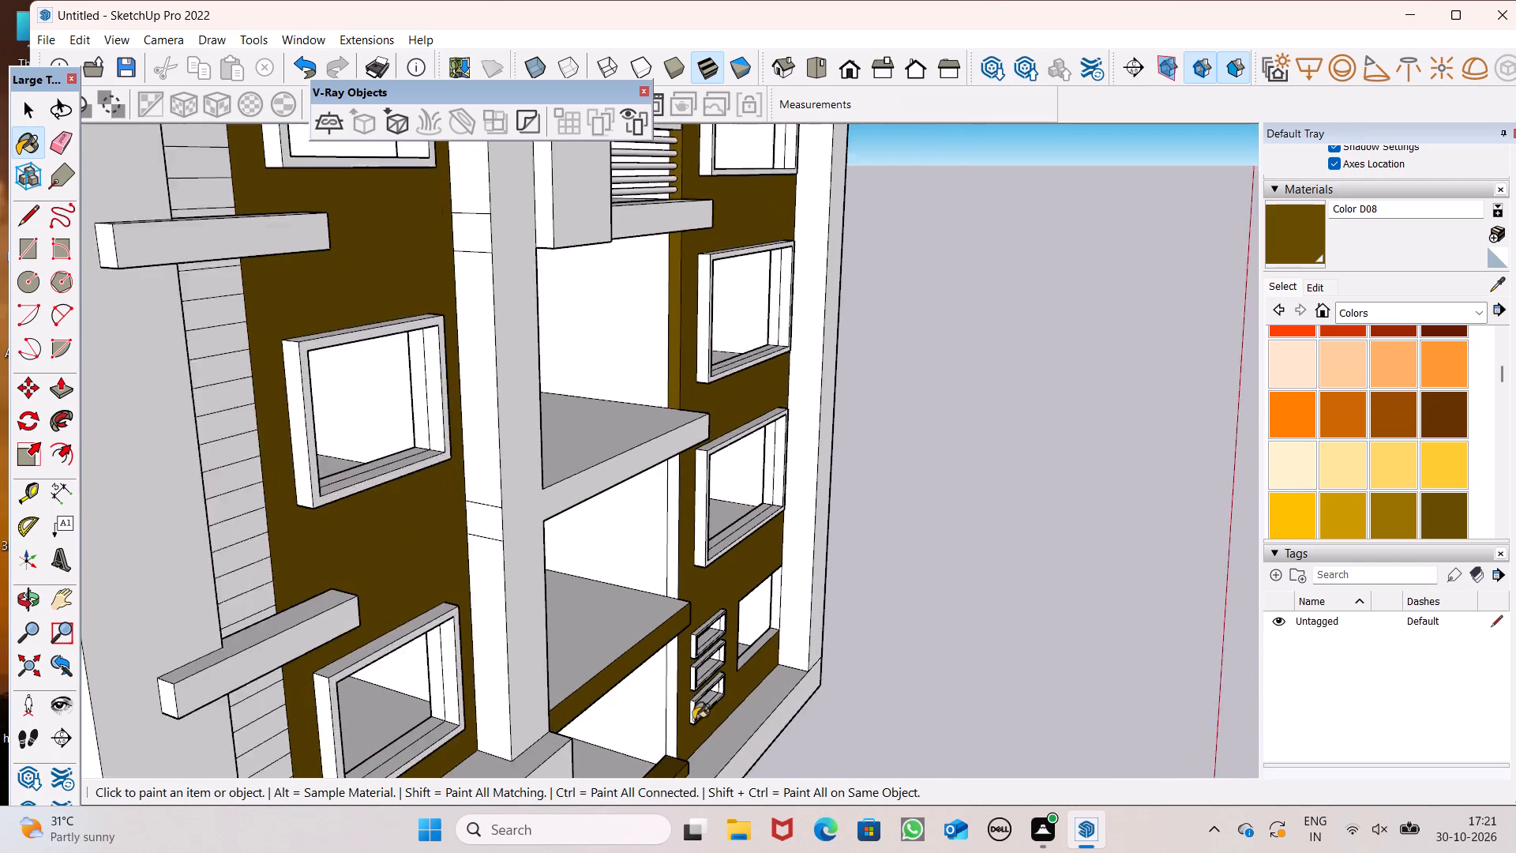
{"action": "scroll", "coordinate": [693, 720], "scroll_direction": "up", "scroll_amount": 5}
{"action": "scroll", "coordinate": [636, 395], "scroll_direction": "up", "scroll_amount": 4}
{"action": "left_click", "coordinate": [665, 393]}
{"action": "scroll", "coordinate": [670, 276], "scroll_direction": "down", "scroll_amount": 9}
{"action": "scroll", "coordinate": [671, 573], "scroll_direction": "up", "scroll_amount": 1}
{"action": "scroll", "coordinate": [671, 573], "scroll_direction": "down", "scroll_amount": 1}
{"action": "scroll", "coordinate": [671, 573], "scroll_direction": "up", "scroll_amount": 2}
{"action": "left_click", "coordinate": [672, 573]}
Compare the painted front facade with the brown pilasters and bands on the side wall.
{"action": "scroll", "coordinate": [818, 193], "scroll_direction": "down", "scroll_amount": 13}
{"action": "middle_click_drag", "start_coordinate": [804, 278], "coordinate": [838, 431]}
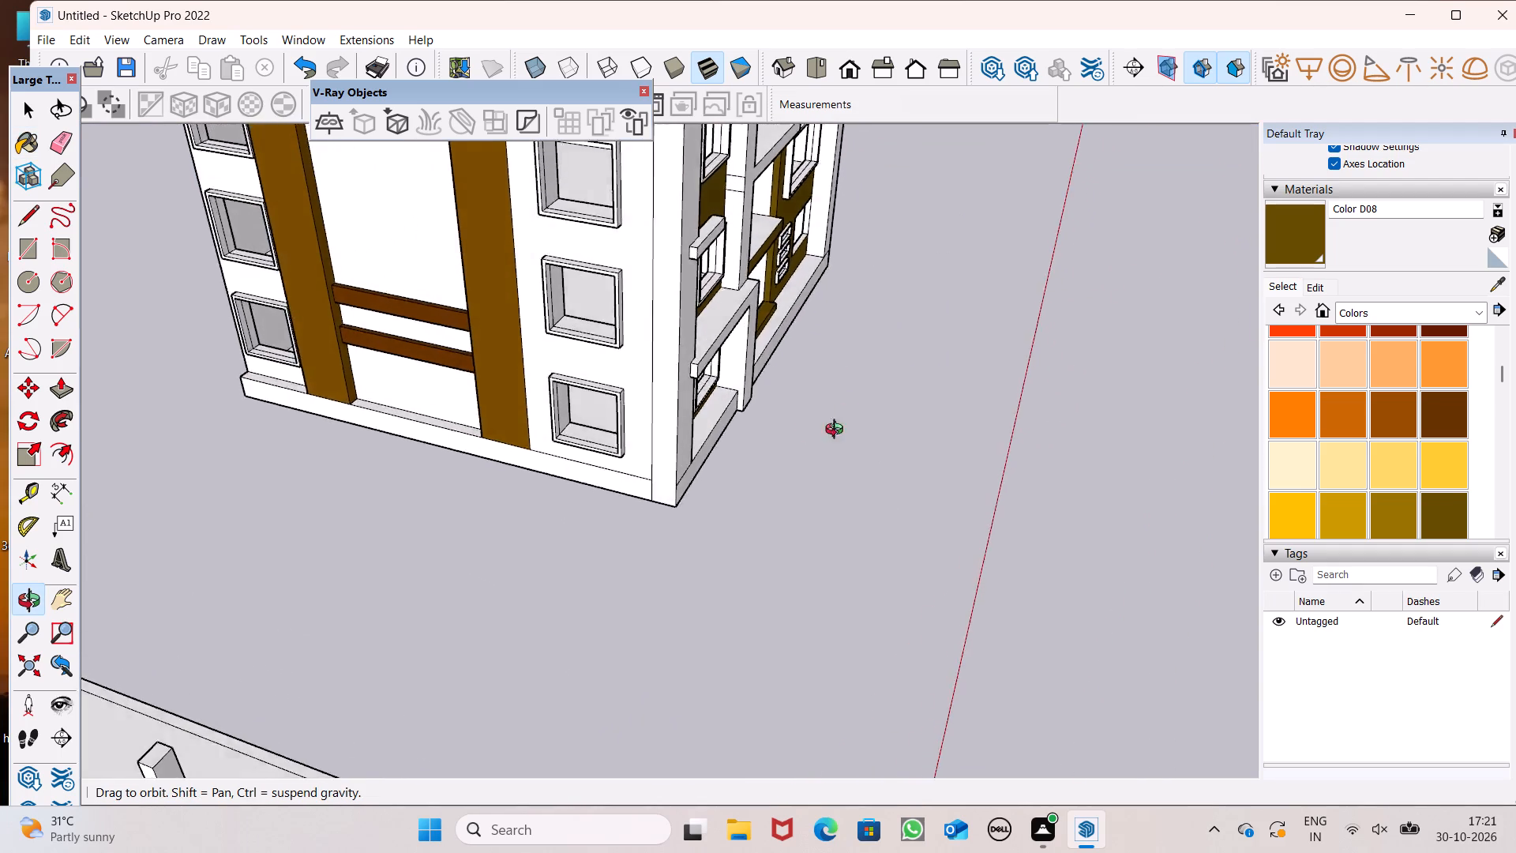
{"action": "middle_click_drag", "start_coordinate": [838, 431], "coordinate": [183, 348]}
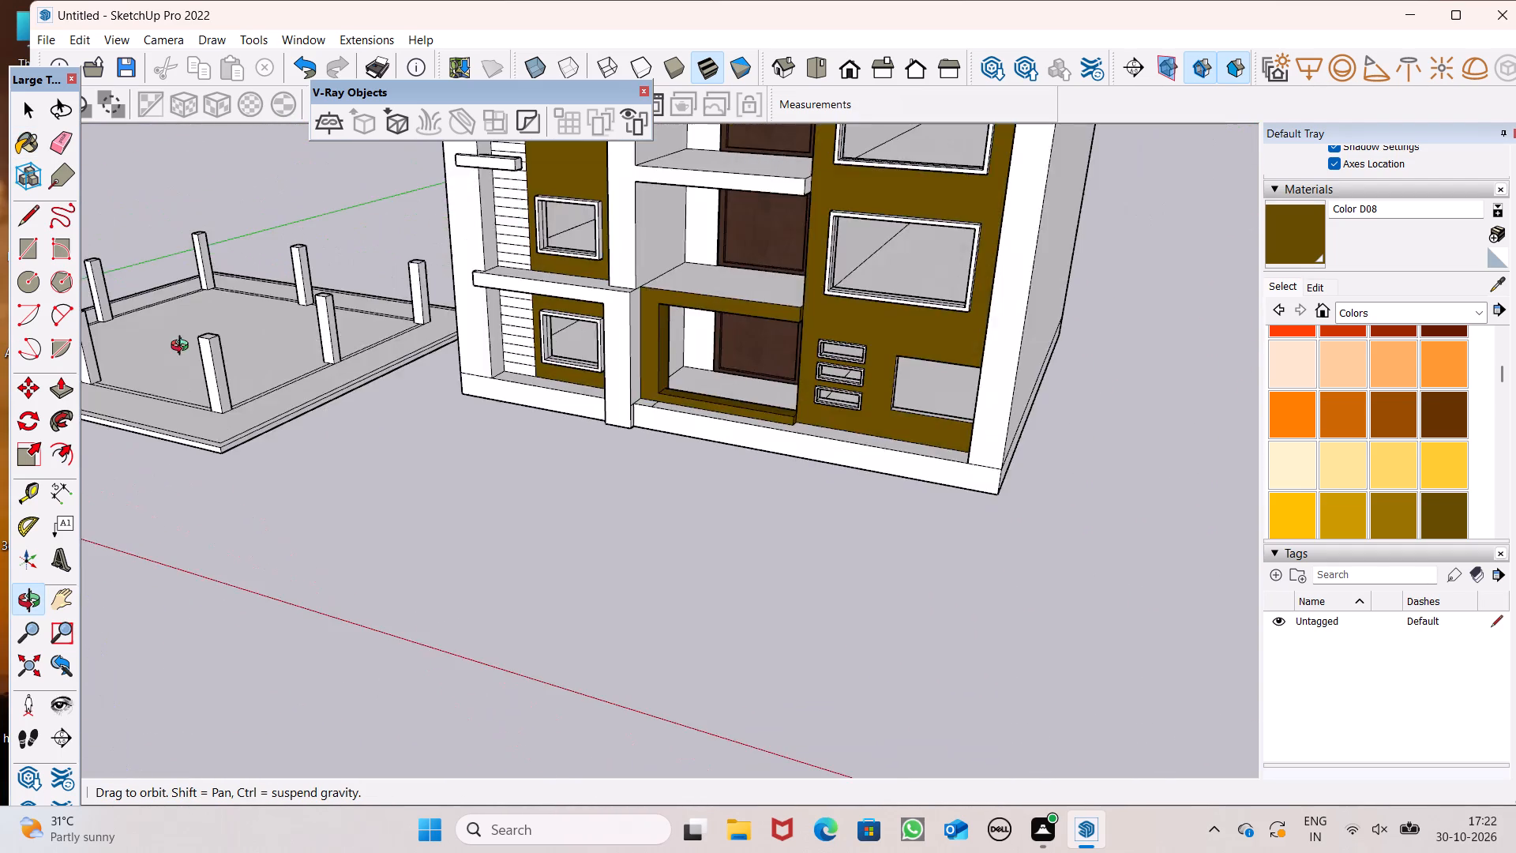
{"action": "middle_click_drag", "start_coordinate": [183, 348], "coordinate": [938, 465]}
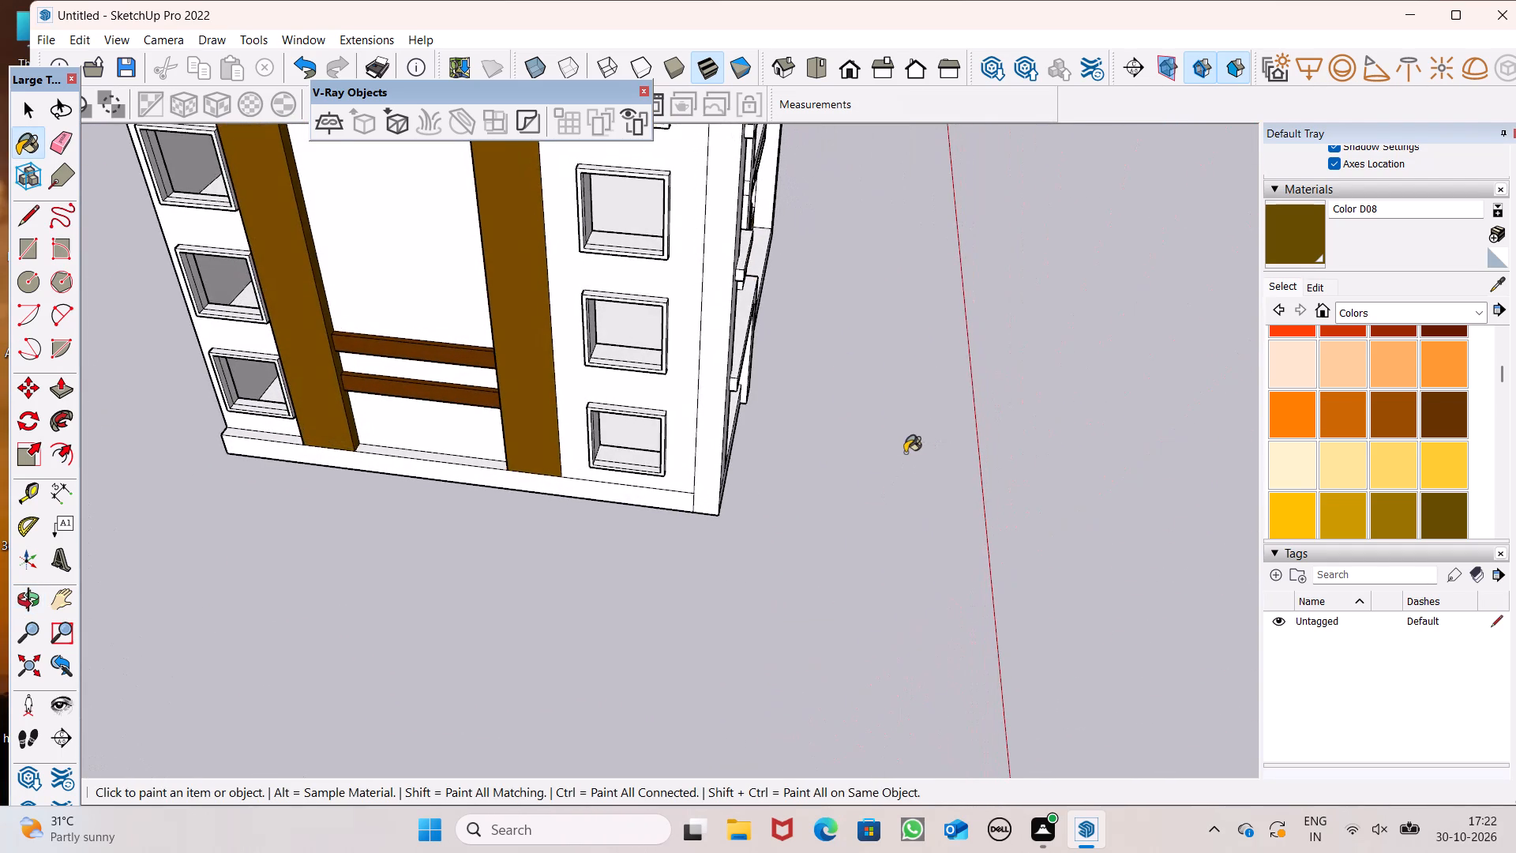
{"action": "scroll", "coordinate": [885, 453], "scroll_direction": "down", "scroll_amount": 4}
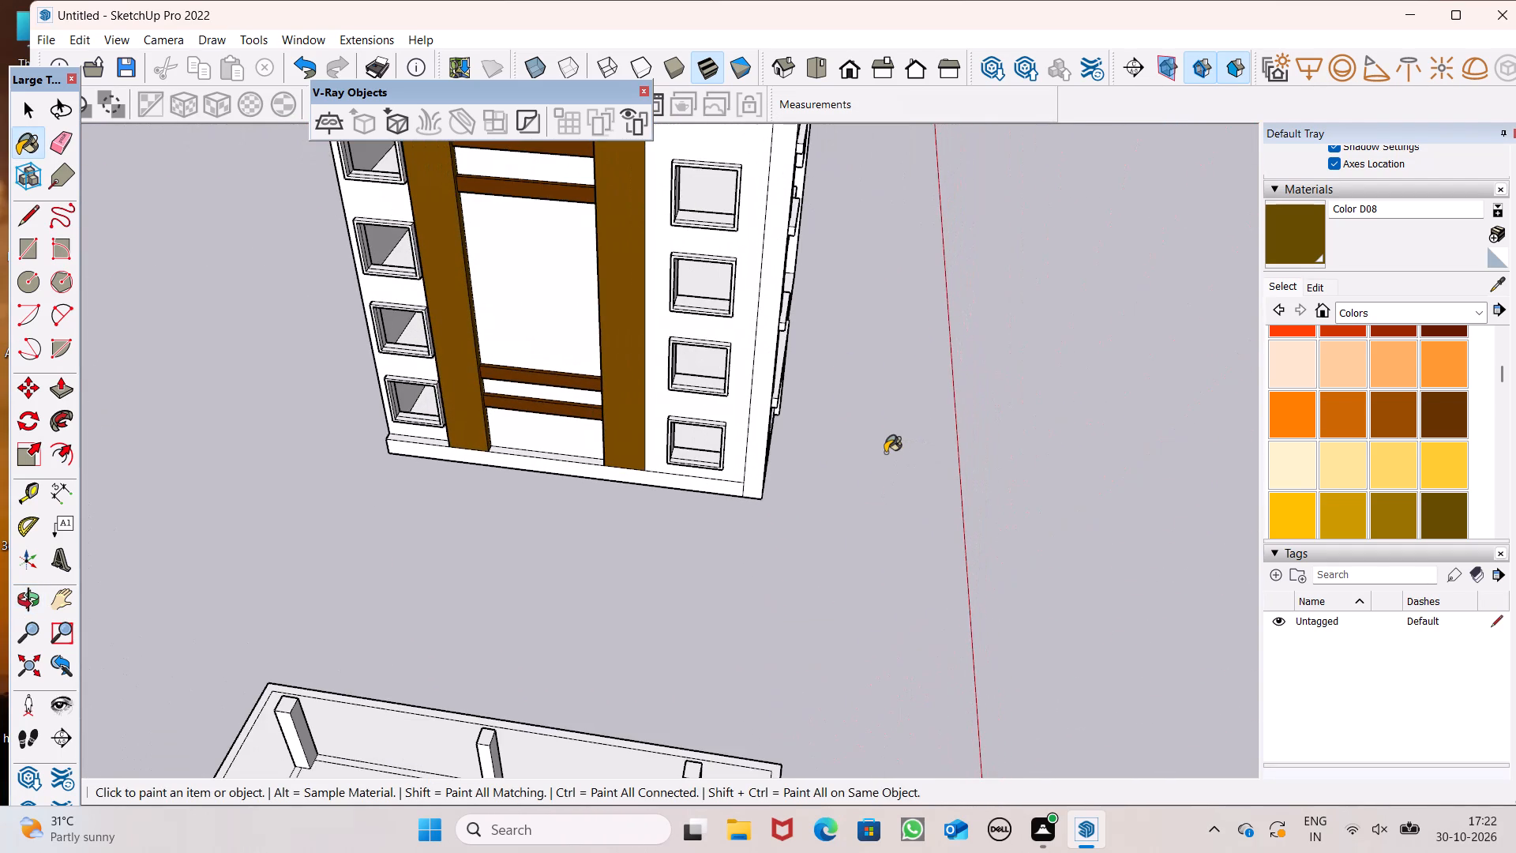
{"action": "scroll", "coordinate": [886, 448], "scroll_direction": "down", "scroll_amount": 2}
{"action": "middle_click_drag", "start_coordinate": [893, 490], "coordinate": [239, 250]}
{"action": "scroll", "coordinate": [715, 366], "scroll_direction": "down", "scroll_amount": 2}
{"action": "middle_click_drag", "start_coordinate": [788, 473], "coordinate": [794, 495]}
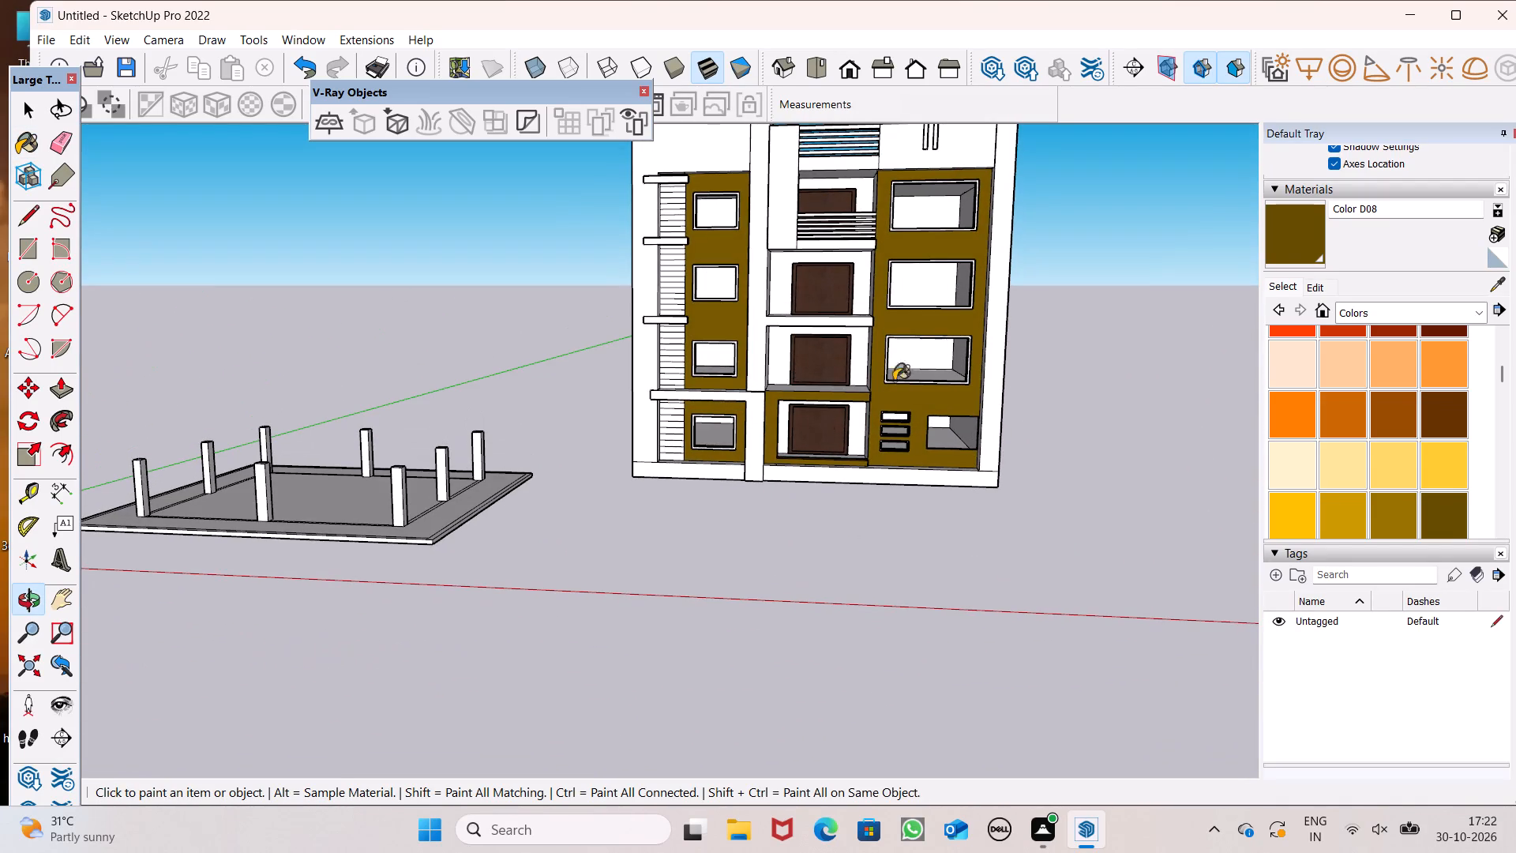
Edit Color D08, setting its blue value to 6.
{"action": "left_click", "coordinate": [1319, 291]}
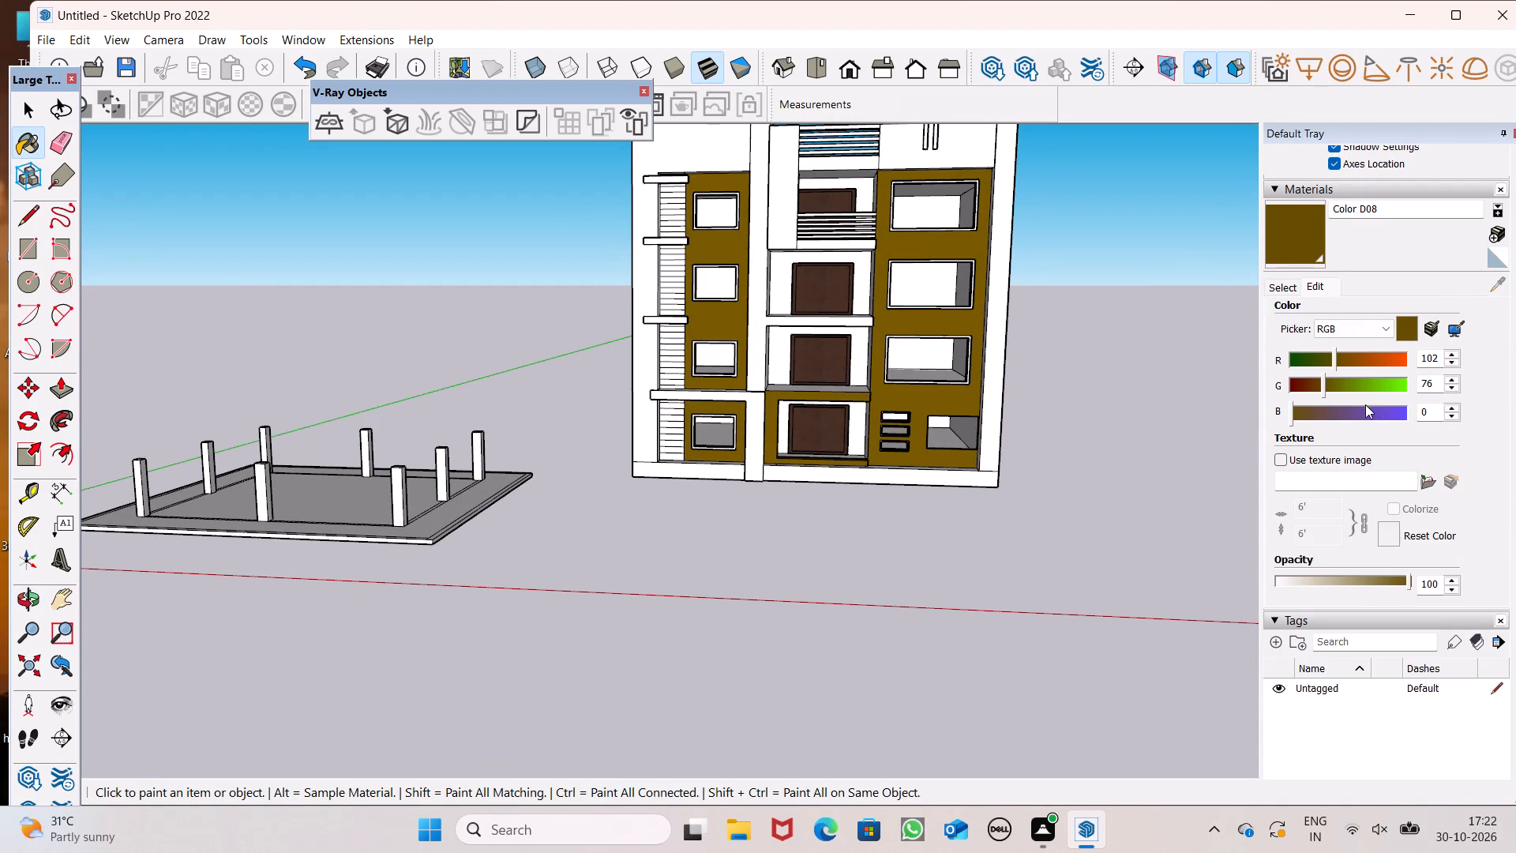
{"action": "left_click_drag", "start_coordinate": [1309, 411], "coordinate": [1307, 414]}
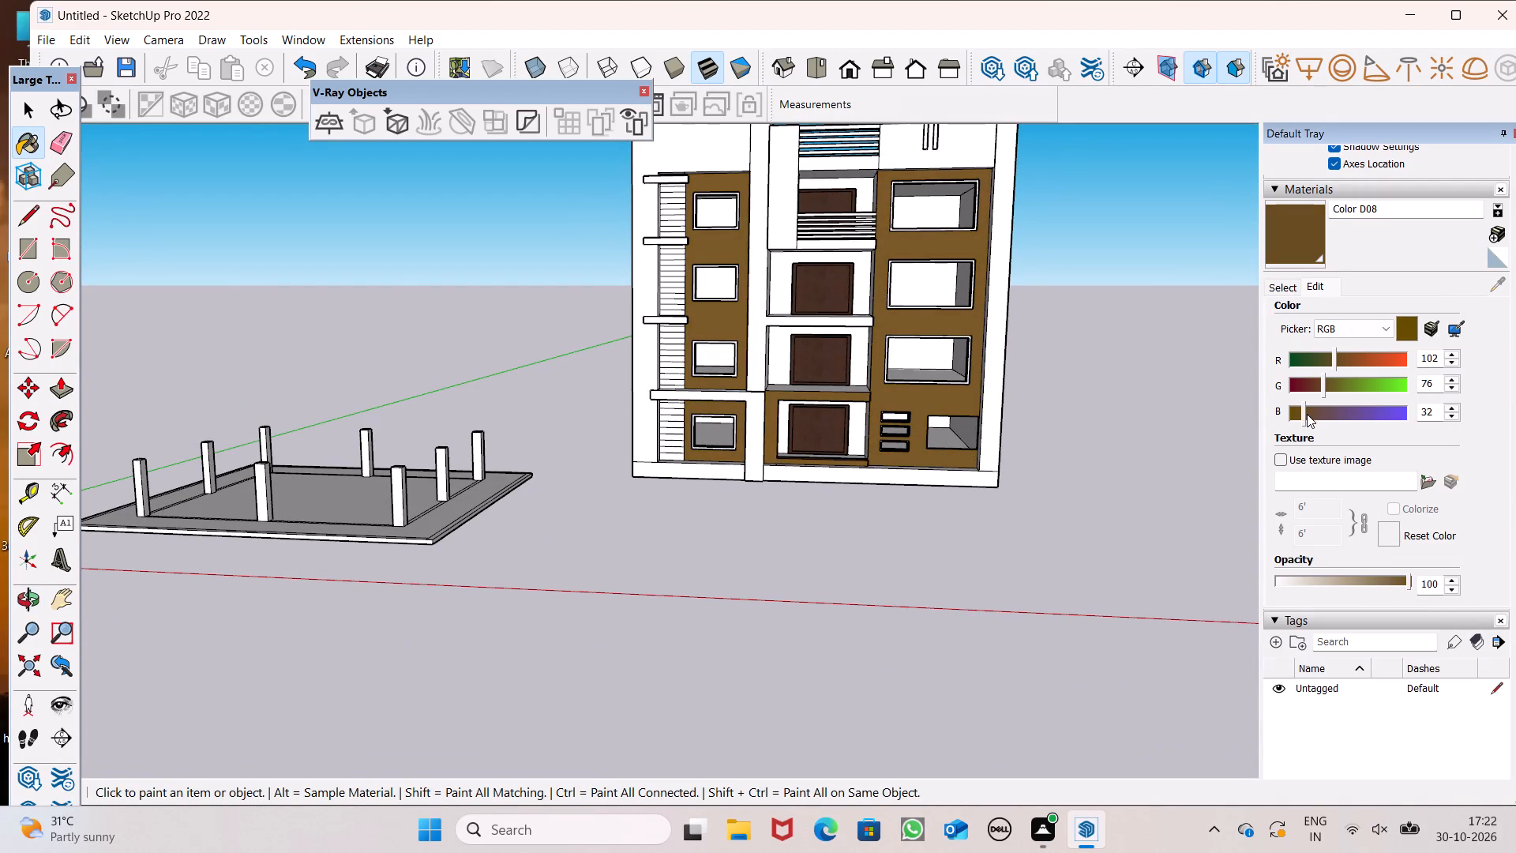
{"action": "left_click_drag", "start_coordinate": [1307, 414], "coordinate": [1296, 425]}
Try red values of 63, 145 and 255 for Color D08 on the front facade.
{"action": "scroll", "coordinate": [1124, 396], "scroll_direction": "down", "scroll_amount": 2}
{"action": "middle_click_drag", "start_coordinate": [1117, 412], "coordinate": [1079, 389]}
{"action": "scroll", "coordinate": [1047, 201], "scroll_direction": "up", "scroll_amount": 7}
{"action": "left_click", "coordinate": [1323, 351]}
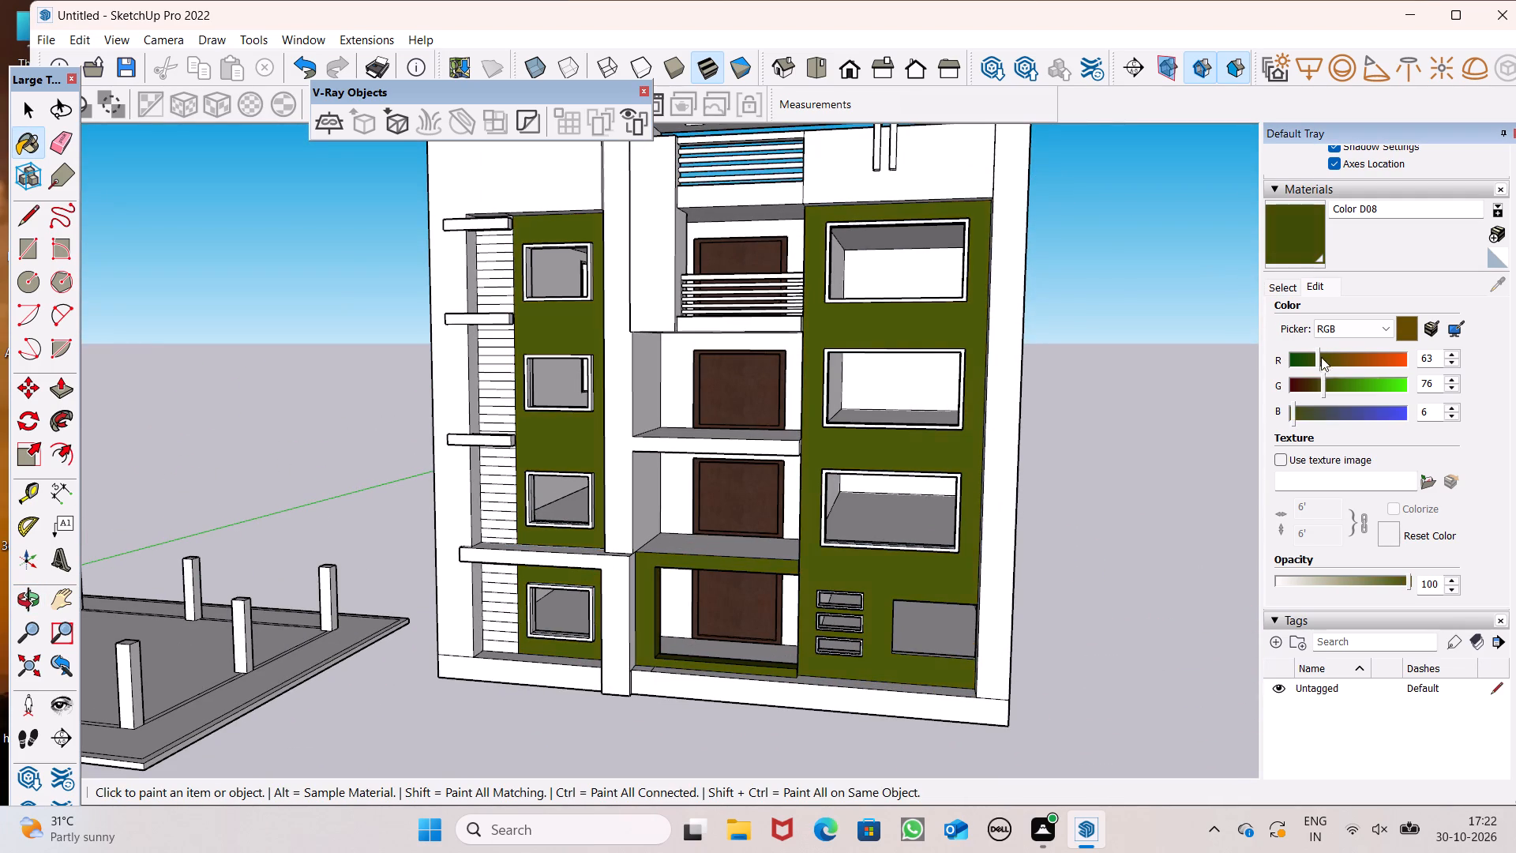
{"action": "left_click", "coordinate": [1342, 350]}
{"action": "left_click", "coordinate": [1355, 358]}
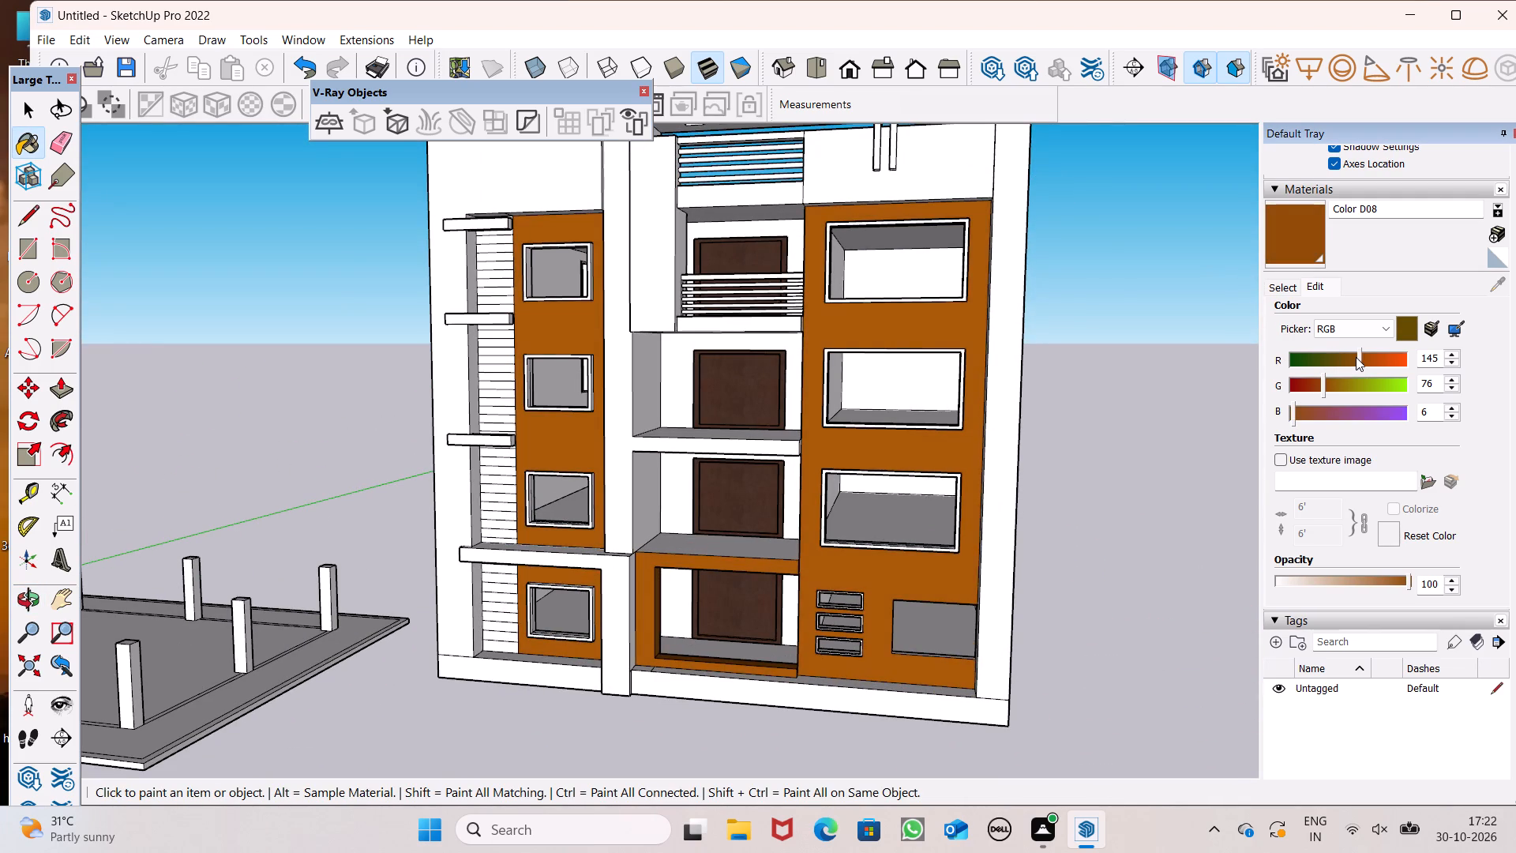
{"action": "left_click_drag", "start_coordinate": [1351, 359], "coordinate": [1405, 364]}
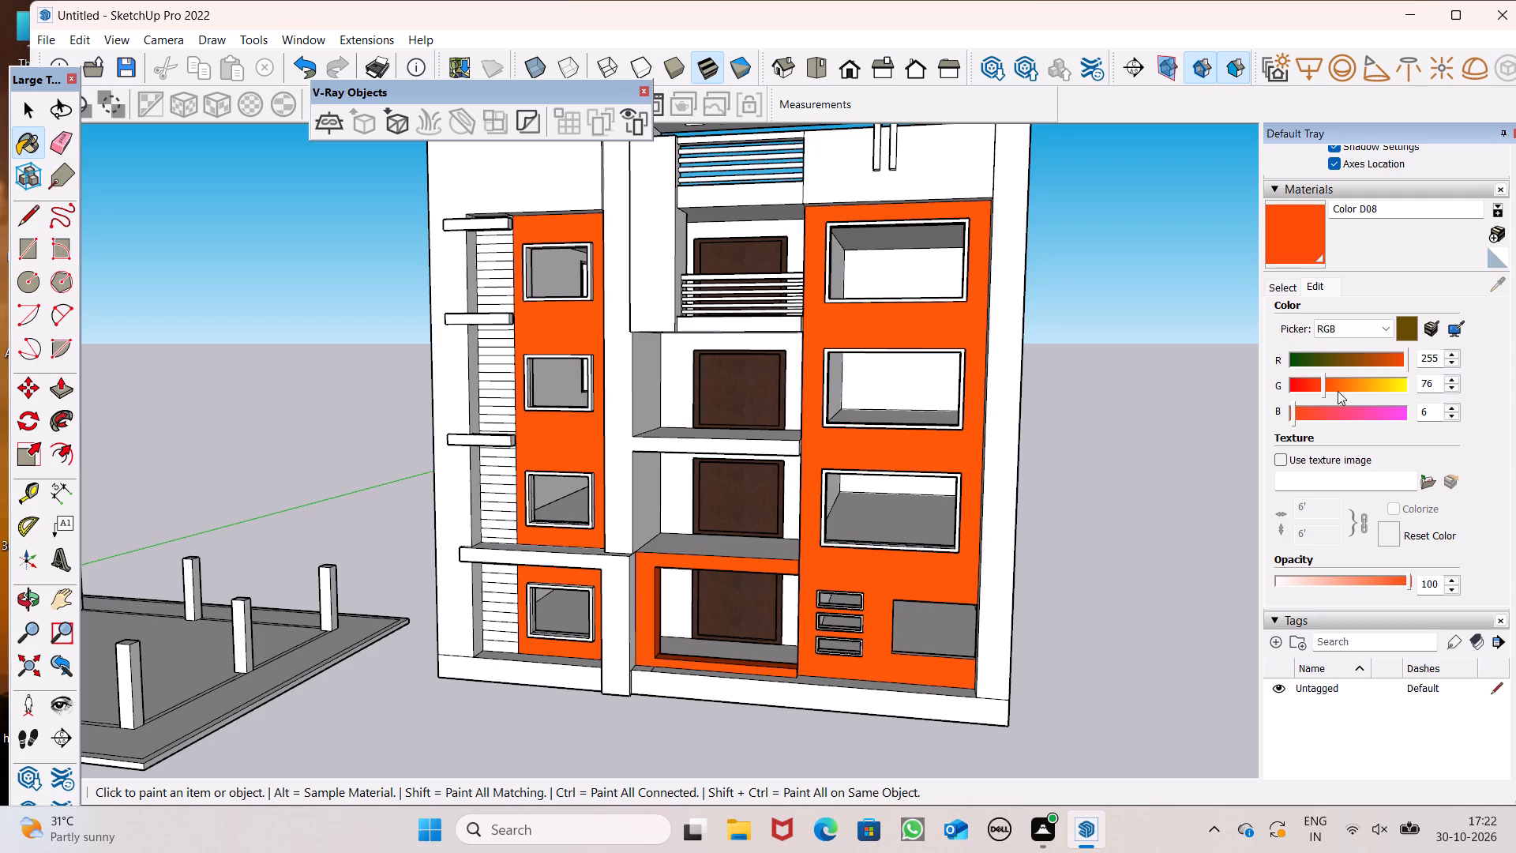
Set Color D08's green value to 104.
{"action": "left_click", "coordinate": [1334, 379]}
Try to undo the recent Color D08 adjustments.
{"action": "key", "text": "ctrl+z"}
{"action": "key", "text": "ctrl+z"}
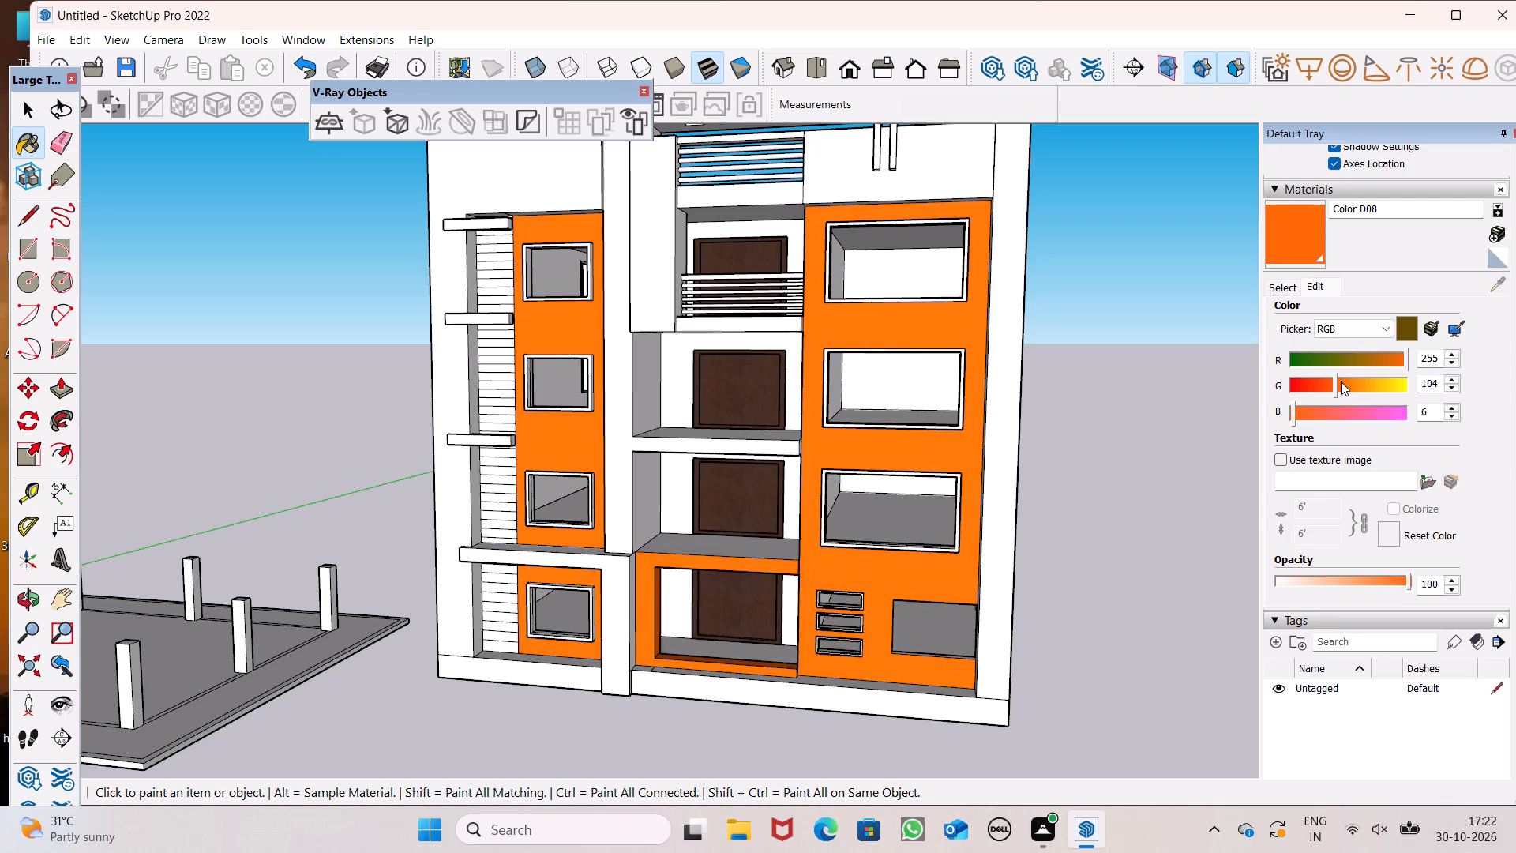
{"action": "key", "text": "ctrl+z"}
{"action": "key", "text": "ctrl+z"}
Set Color D08's red value to 127.
{"action": "left_click", "coordinate": [1350, 359]}
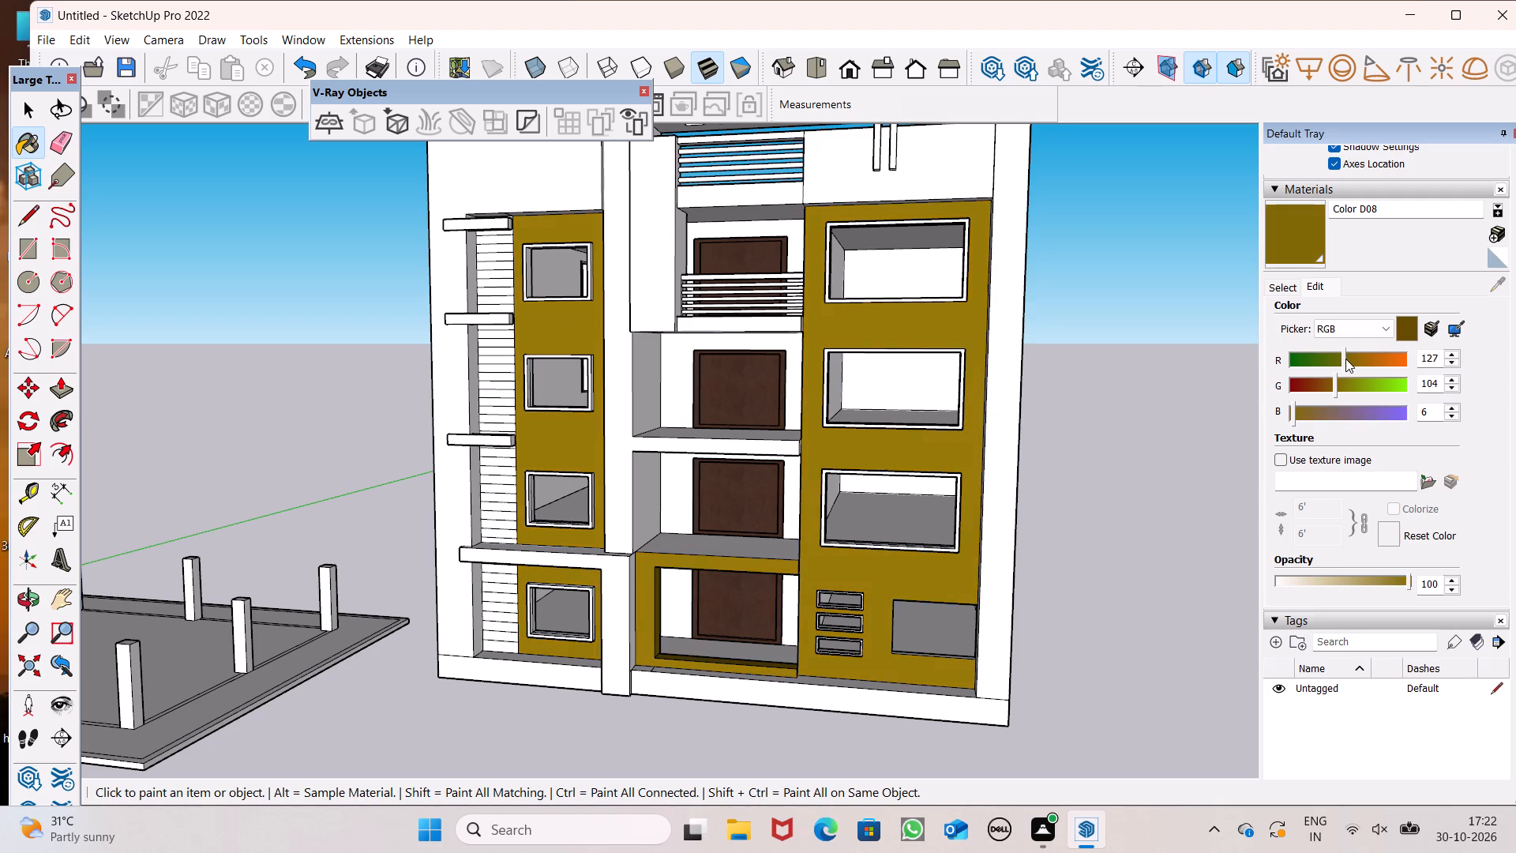
Tune Color D08 on the front facade to a dark brown with RGB 95, 67, 39.
{"action": "left_click_drag", "start_coordinate": [1343, 358], "coordinate": [1311, 369]}
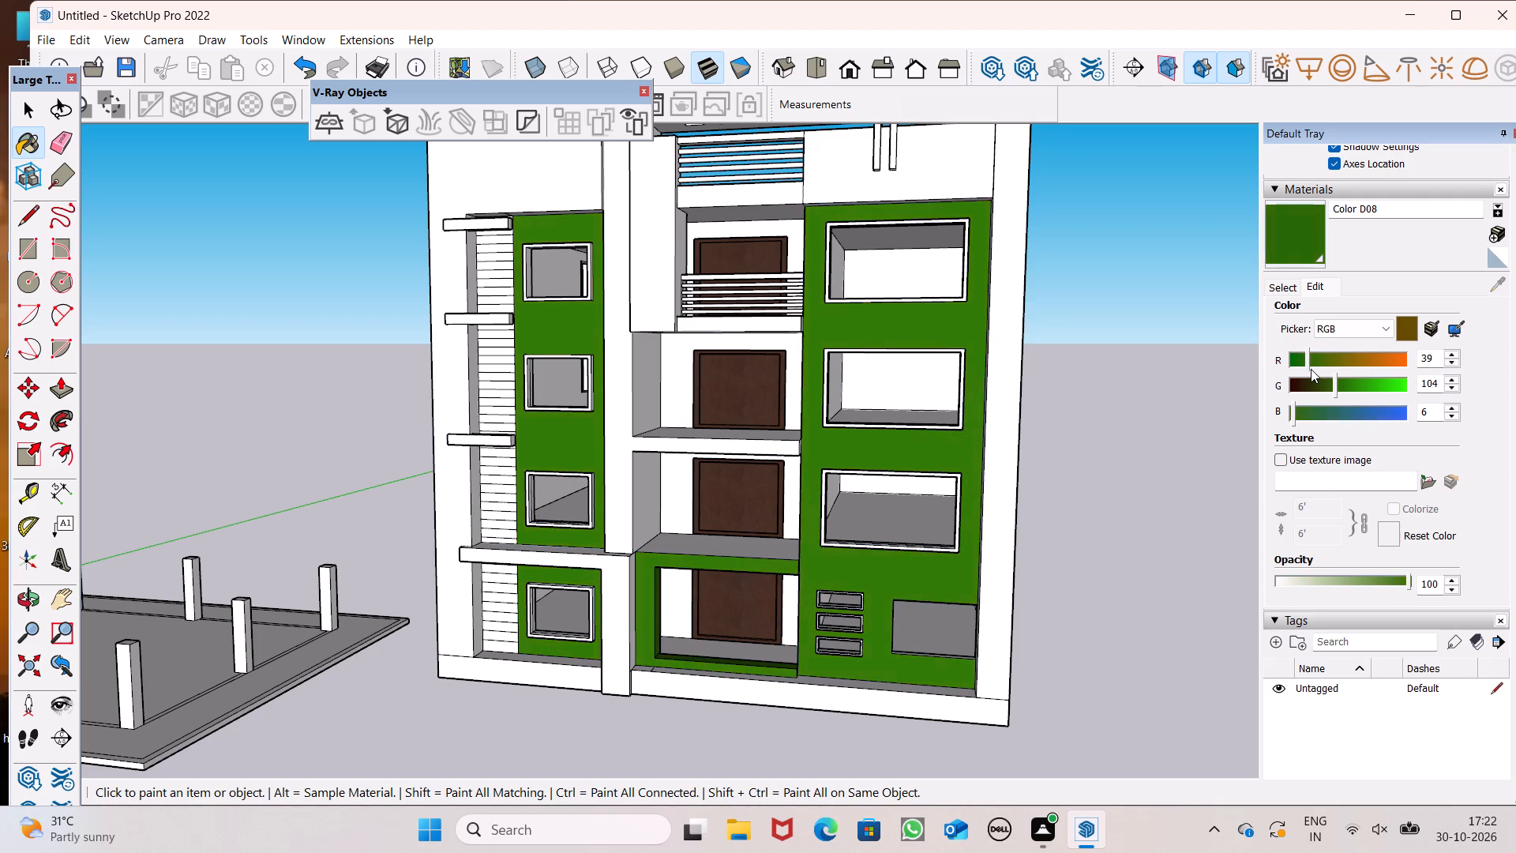
{"action": "left_click_drag", "start_coordinate": [1311, 369], "coordinate": [1300, 379]}
{"action": "left_click_drag", "start_coordinate": [1323, 356], "coordinate": [1338, 357]}
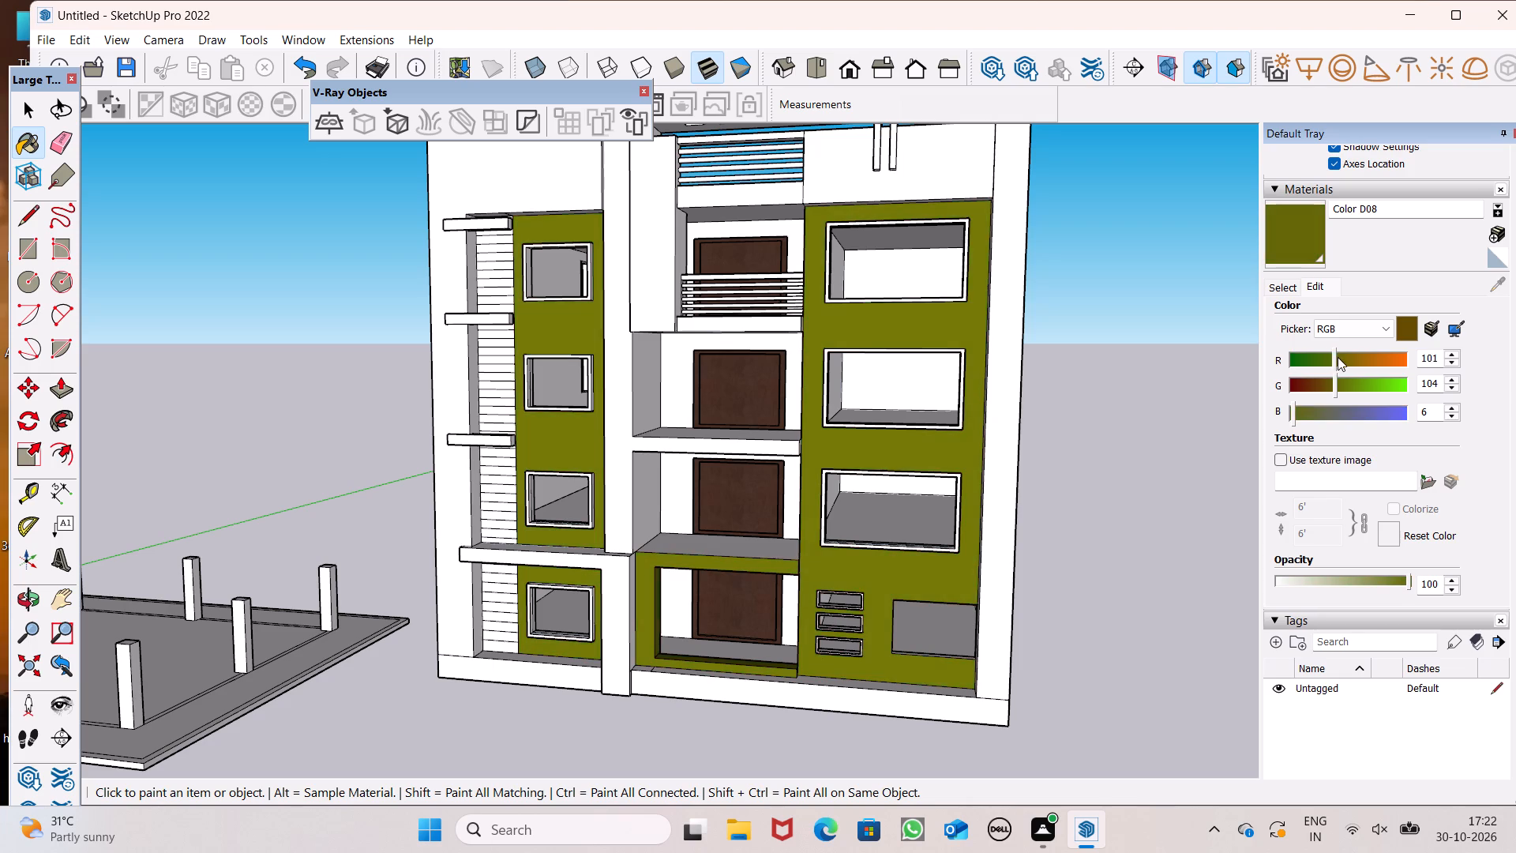
{"action": "left_click_drag", "start_coordinate": [1338, 357], "coordinate": [1342, 363]}
{"action": "left_click", "coordinate": [1333, 371]}
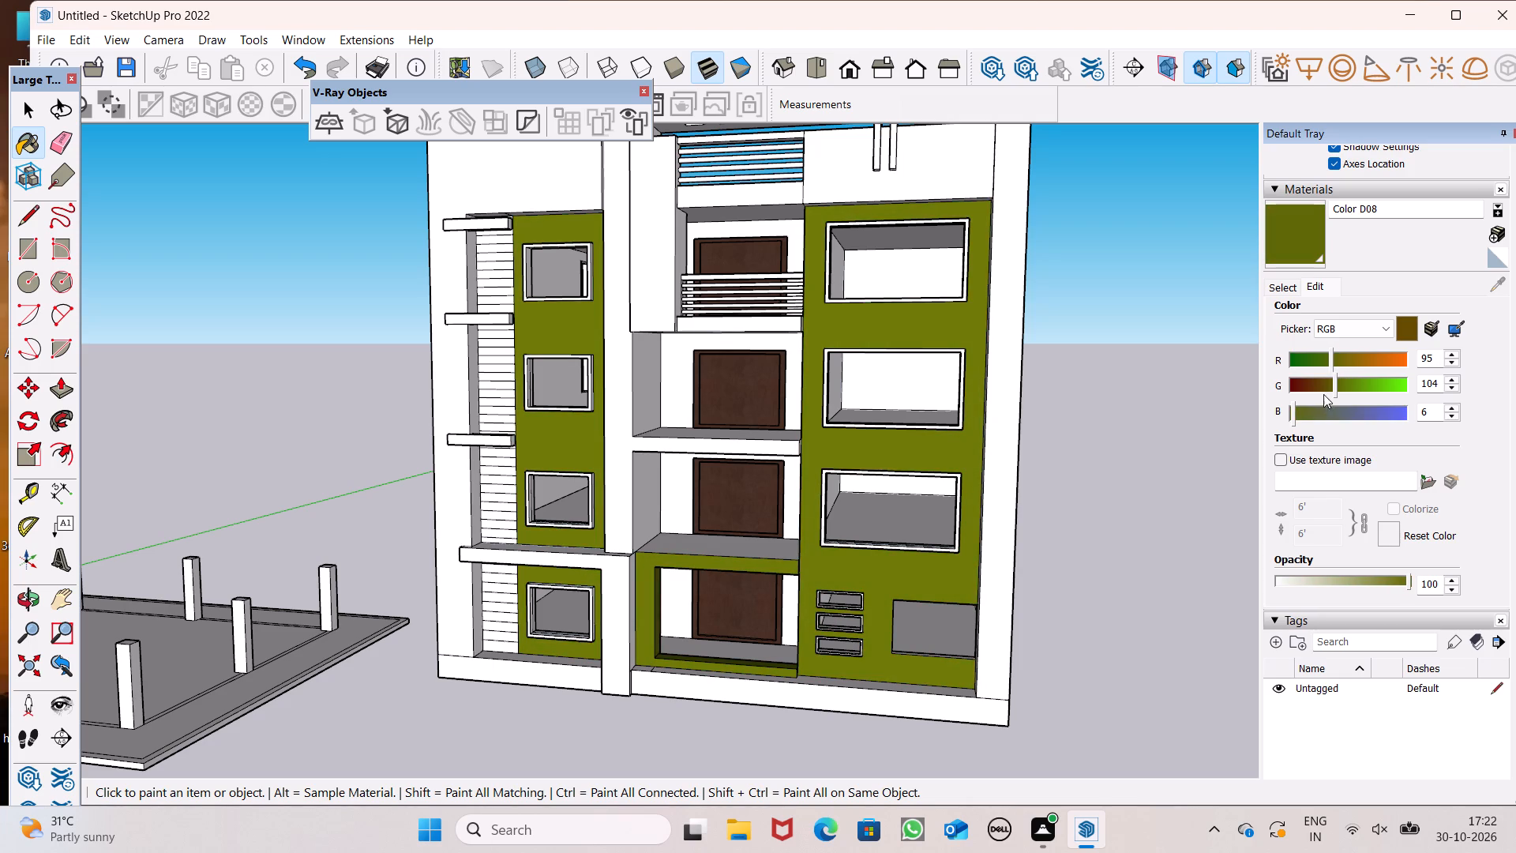
{"action": "left_click", "coordinate": [1323, 386]}
{"action": "left_click", "coordinate": [1313, 419]}
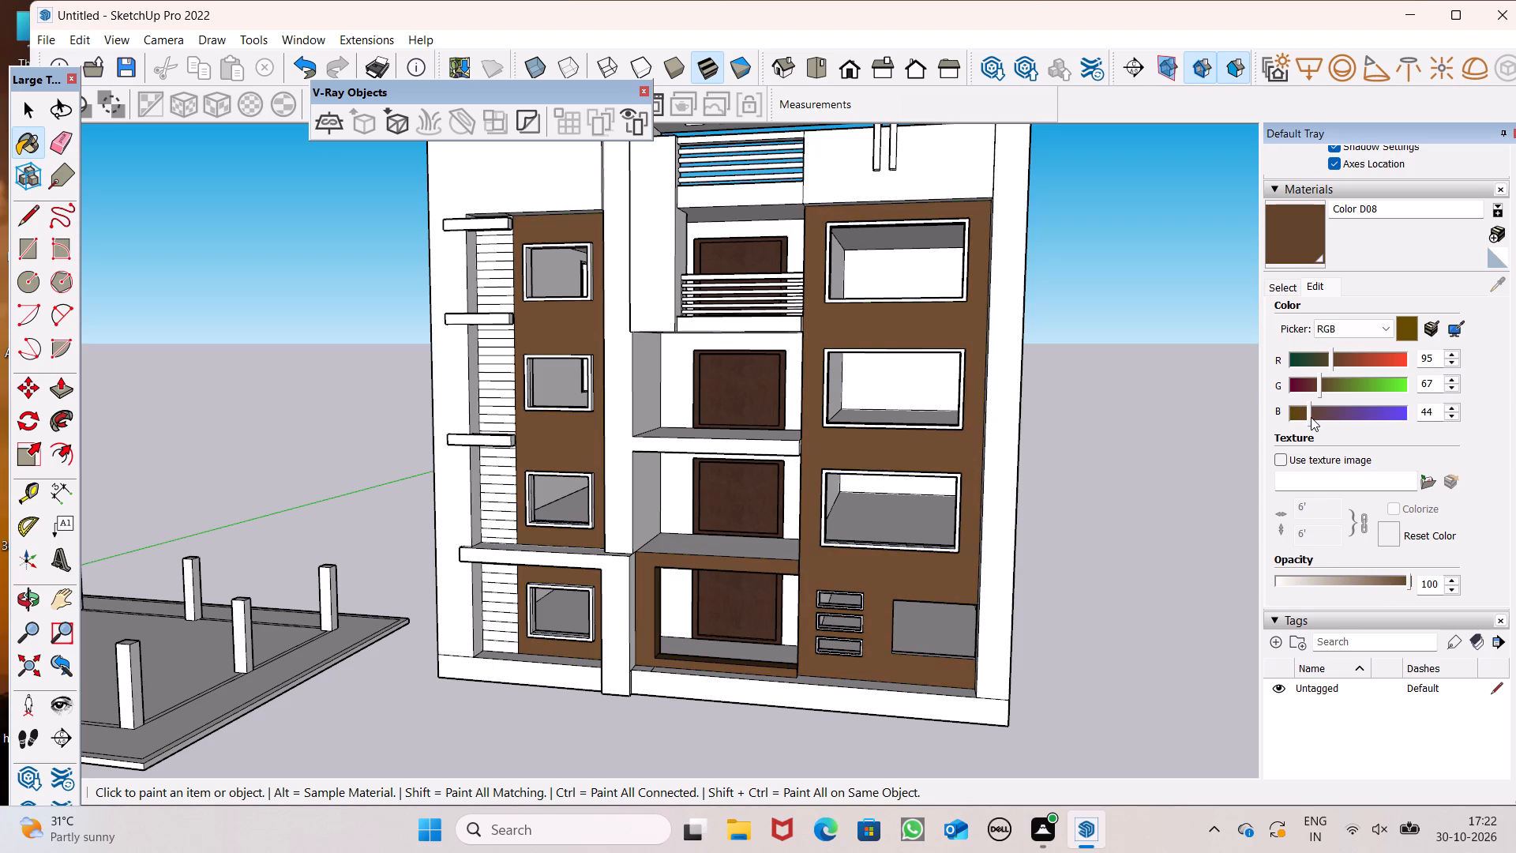
{"action": "left_click", "coordinate": [1311, 417]}
Paint the upper section of the narrow front wall beside the slatted strip with Color D07.
{"action": "scroll", "coordinate": [1256, 374], "scroll_direction": "down", "scroll_amount": 5}
{"action": "middle_click_drag", "start_coordinate": [1145, 367], "coordinate": [1297, 496]}
{"action": "scroll", "coordinate": [1304, 452], "scroll_direction": "up", "scroll_amount": 3}
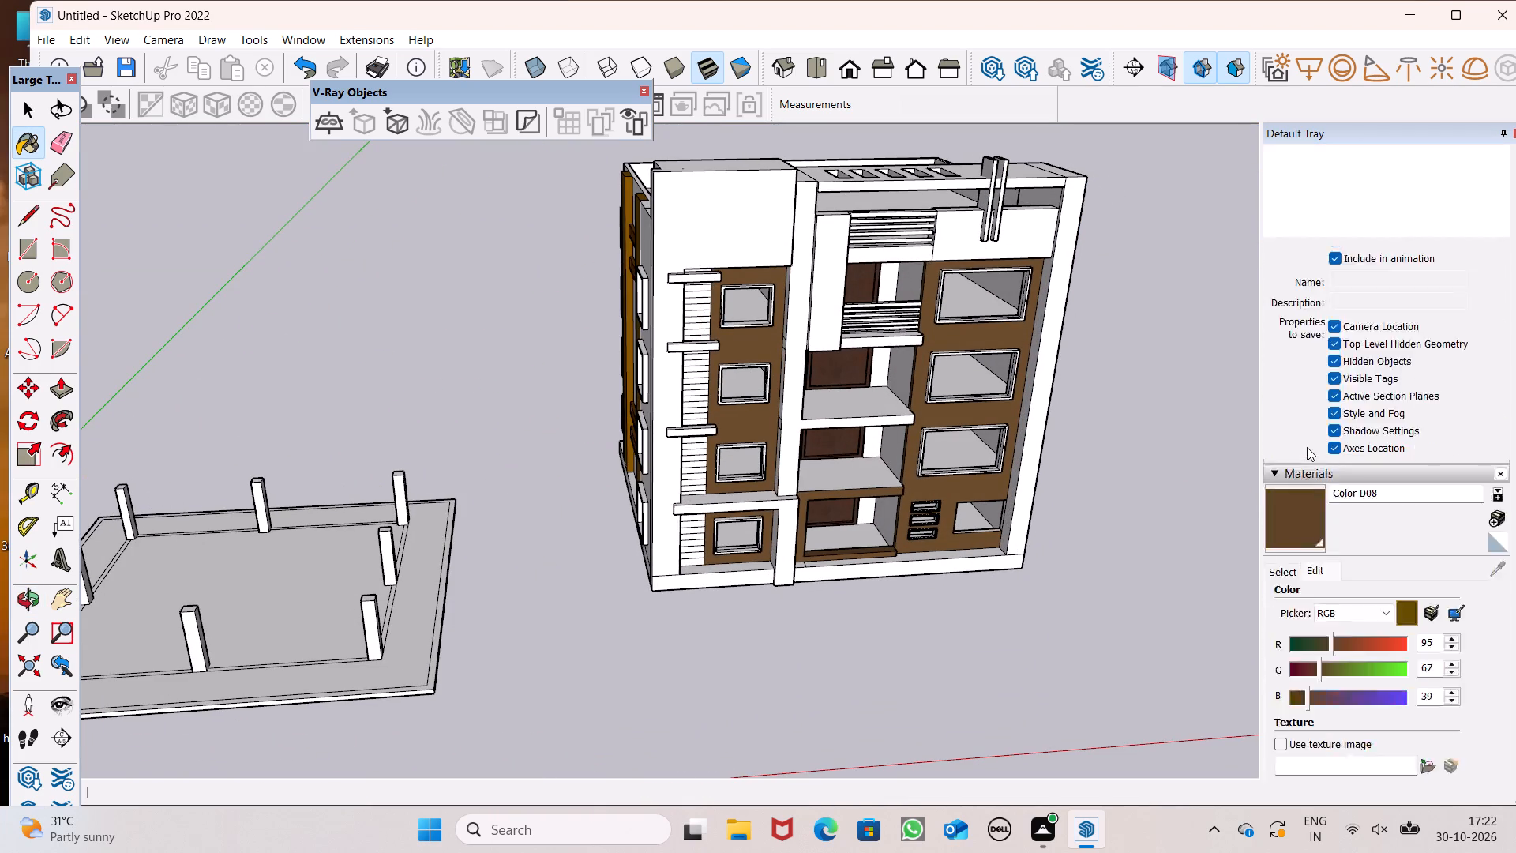
{"action": "scroll", "coordinate": [1307, 447], "scroll_direction": "up", "scroll_amount": 3}
{"action": "scroll", "coordinate": [1307, 446], "scroll_direction": "down", "scroll_amount": 7}
{"action": "left_click", "coordinate": [1265, 225]}
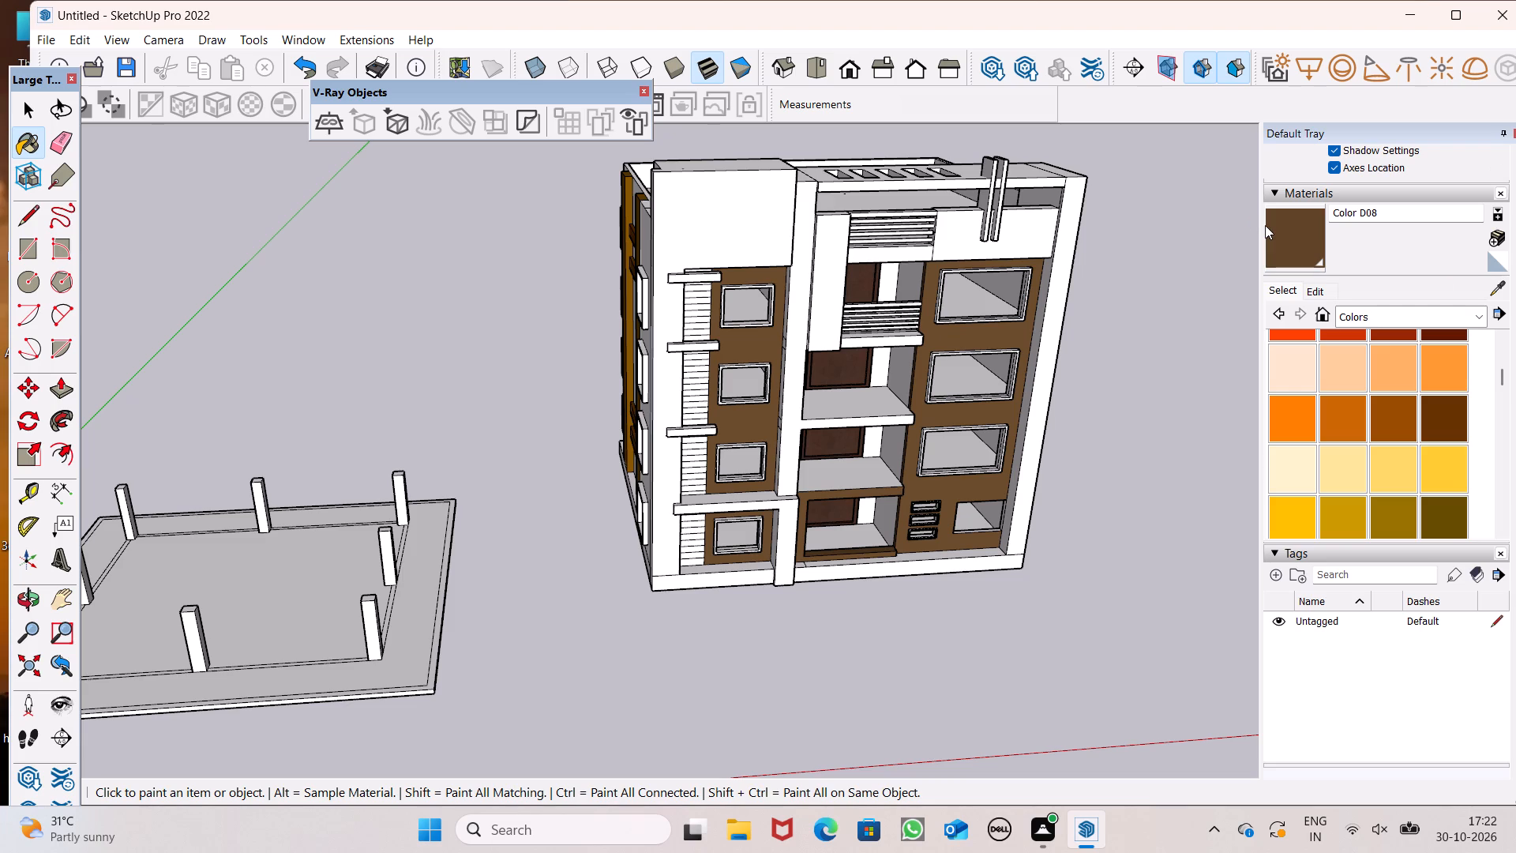
{"action": "left_click", "coordinate": [1456, 521]}
{"action": "scroll", "coordinate": [720, 329], "scroll_direction": "up", "scroll_amount": 3}
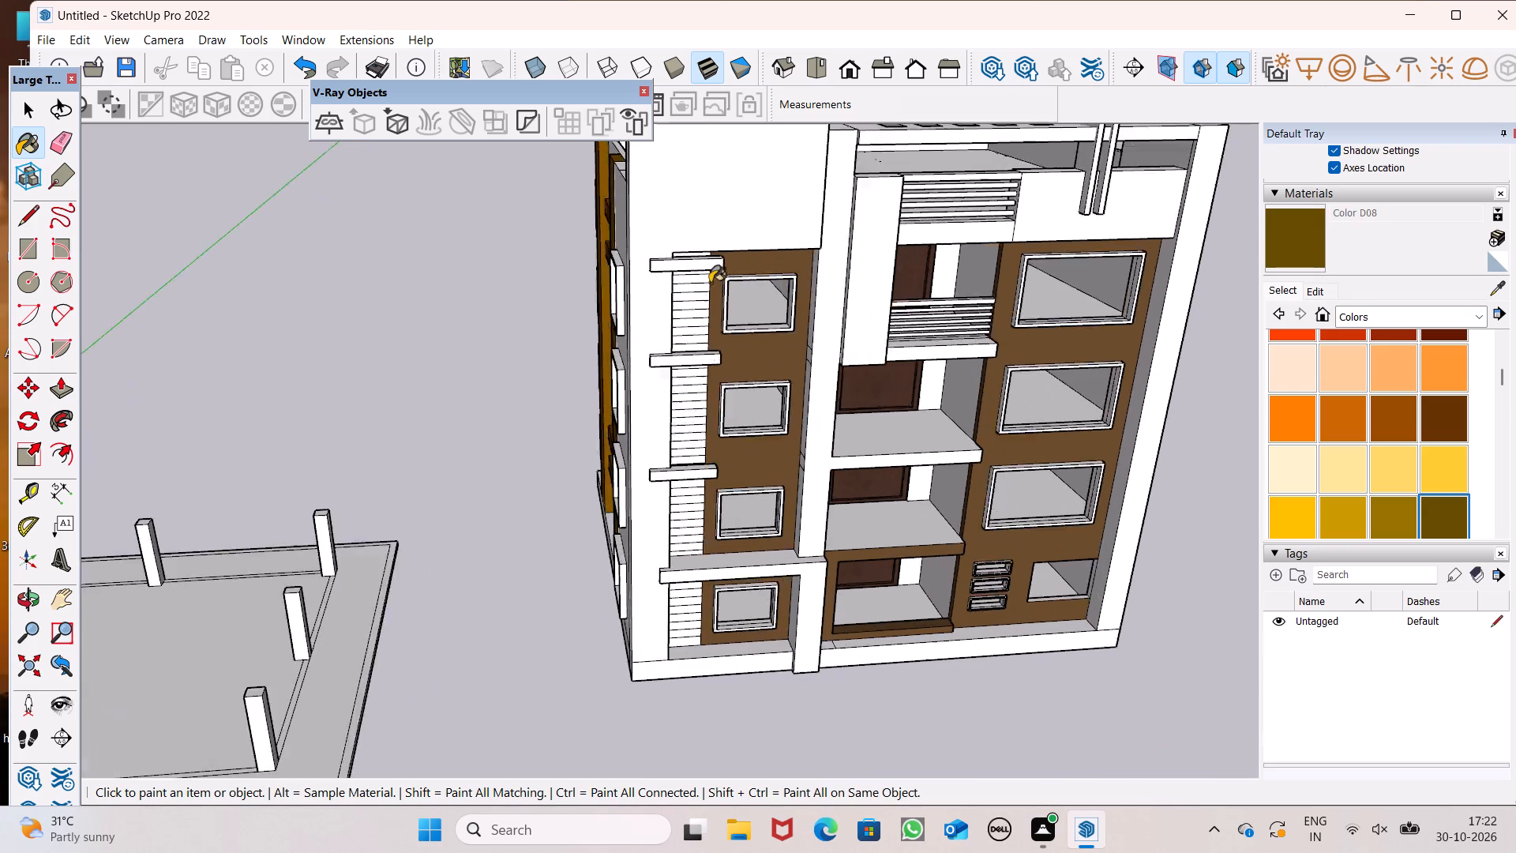
{"action": "scroll", "coordinate": [710, 283], "scroll_direction": "up", "scroll_amount": 3}
{"action": "left_click", "coordinate": [1382, 505]}
{"action": "scroll", "coordinate": [786, 370], "scroll_direction": "up", "scroll_amount": 2}
{"action": "scroll", "coordinate": [768, 368], "scroll_direction": "down", "scroll_amount": 1}
{"action": "scroll", "coordinate": [767, 368], "scroll_direction": "up", "scroll_amount": 2}
{"action": "left_click", "coordinate": [767, 368]}
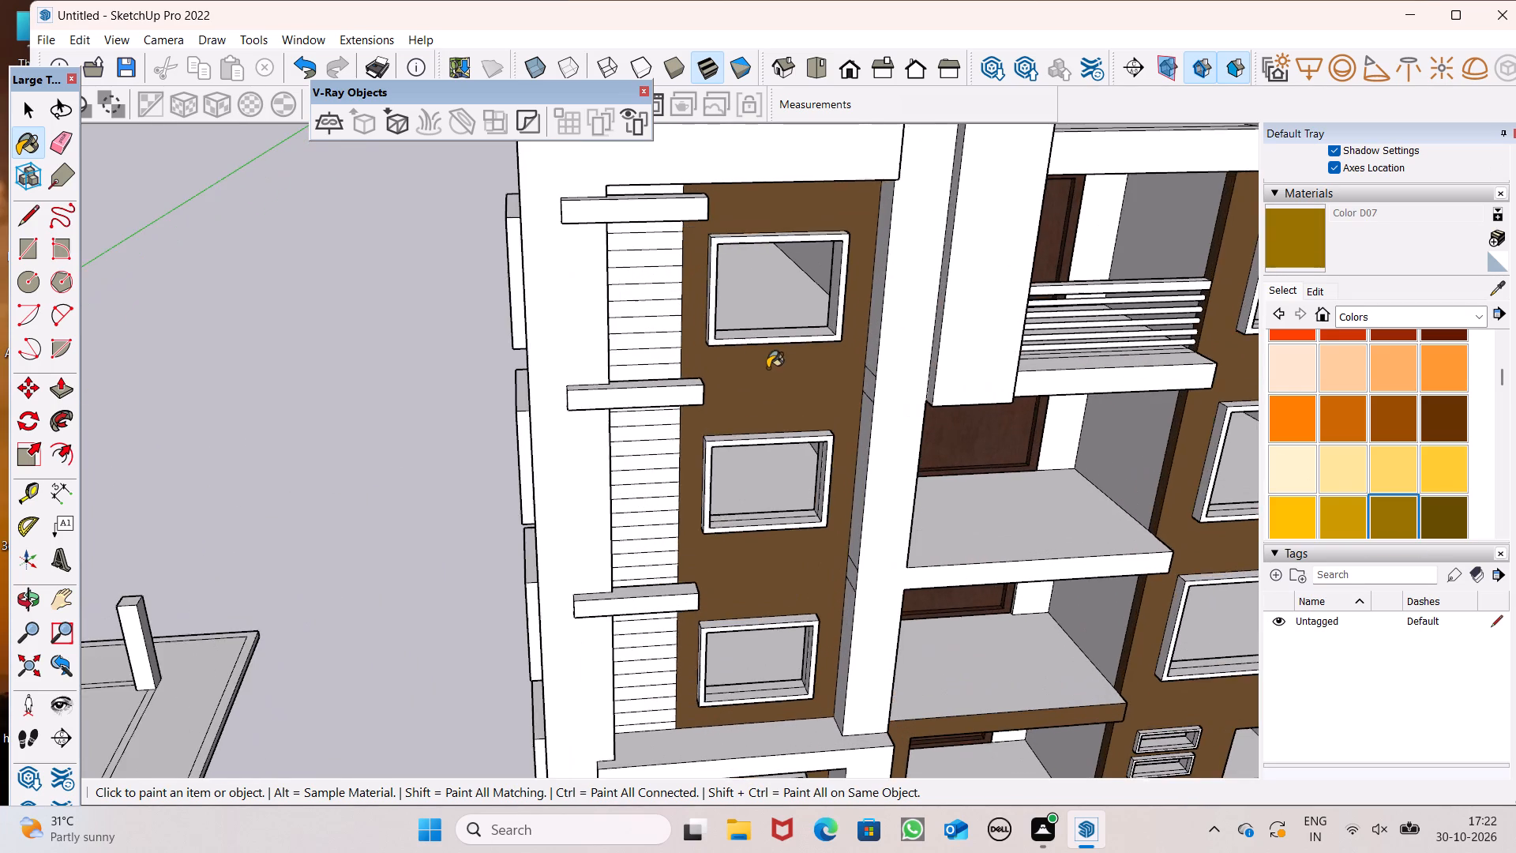
Set Color D07's blue value to 54, keeping red at 153 and green at 114.
{"action": "scroll", "coordinate": [767, 368], "scroll_direction": "down", "scroll_amount": 3}
{"action": "middle_click_drag", "start_coordinate": [804, 411], "coordinate": [700, 328]}
{"action": "scroll", "coordinate": [696, 321], "scroll_direction": "up", "scroll_amount": 1}
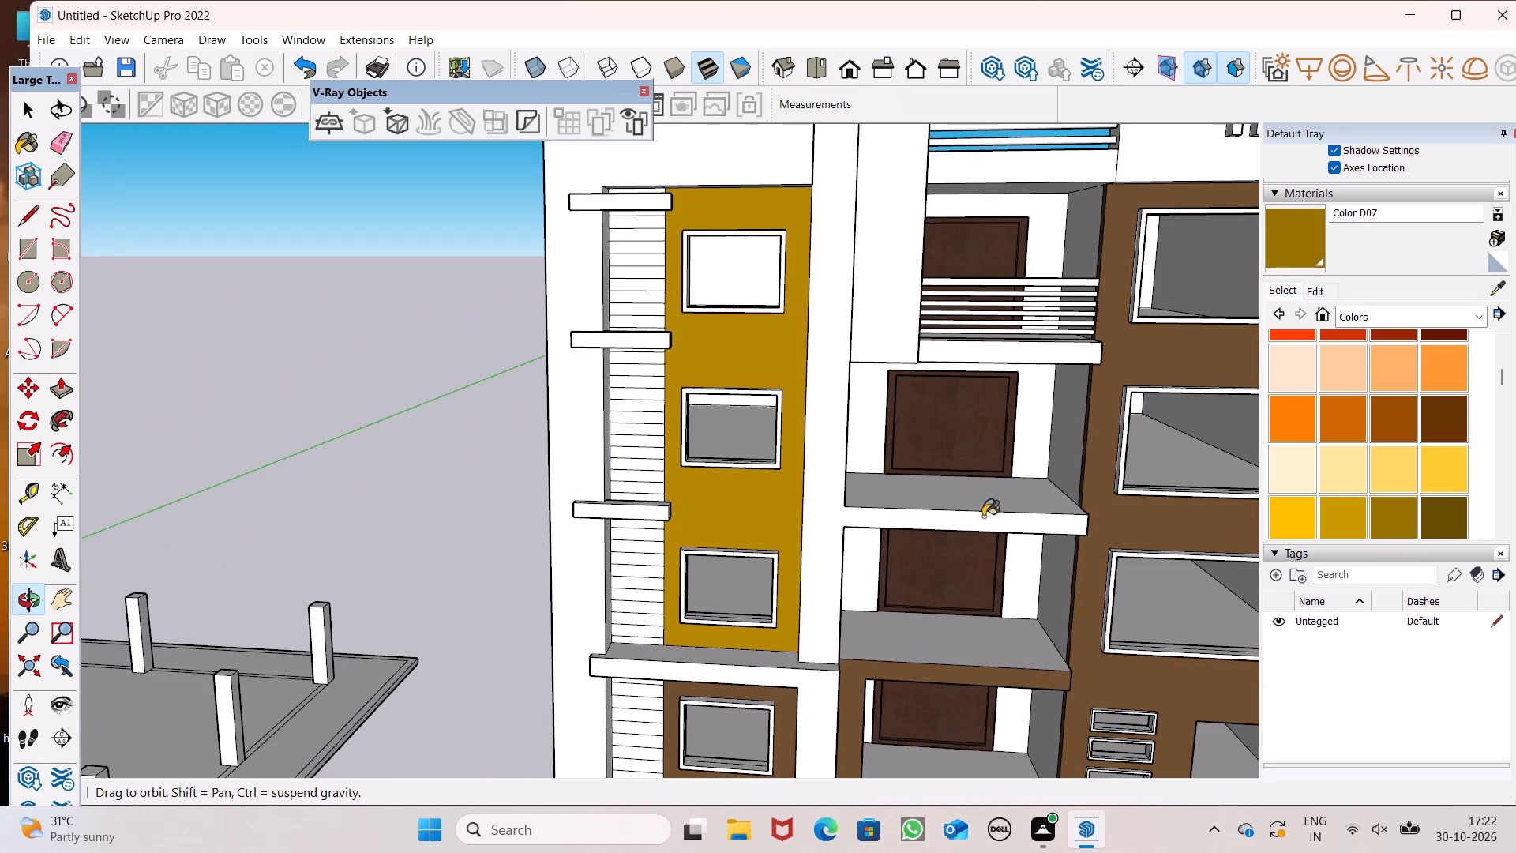
{"action": "left_click", "coordinate": [1310, 290]}
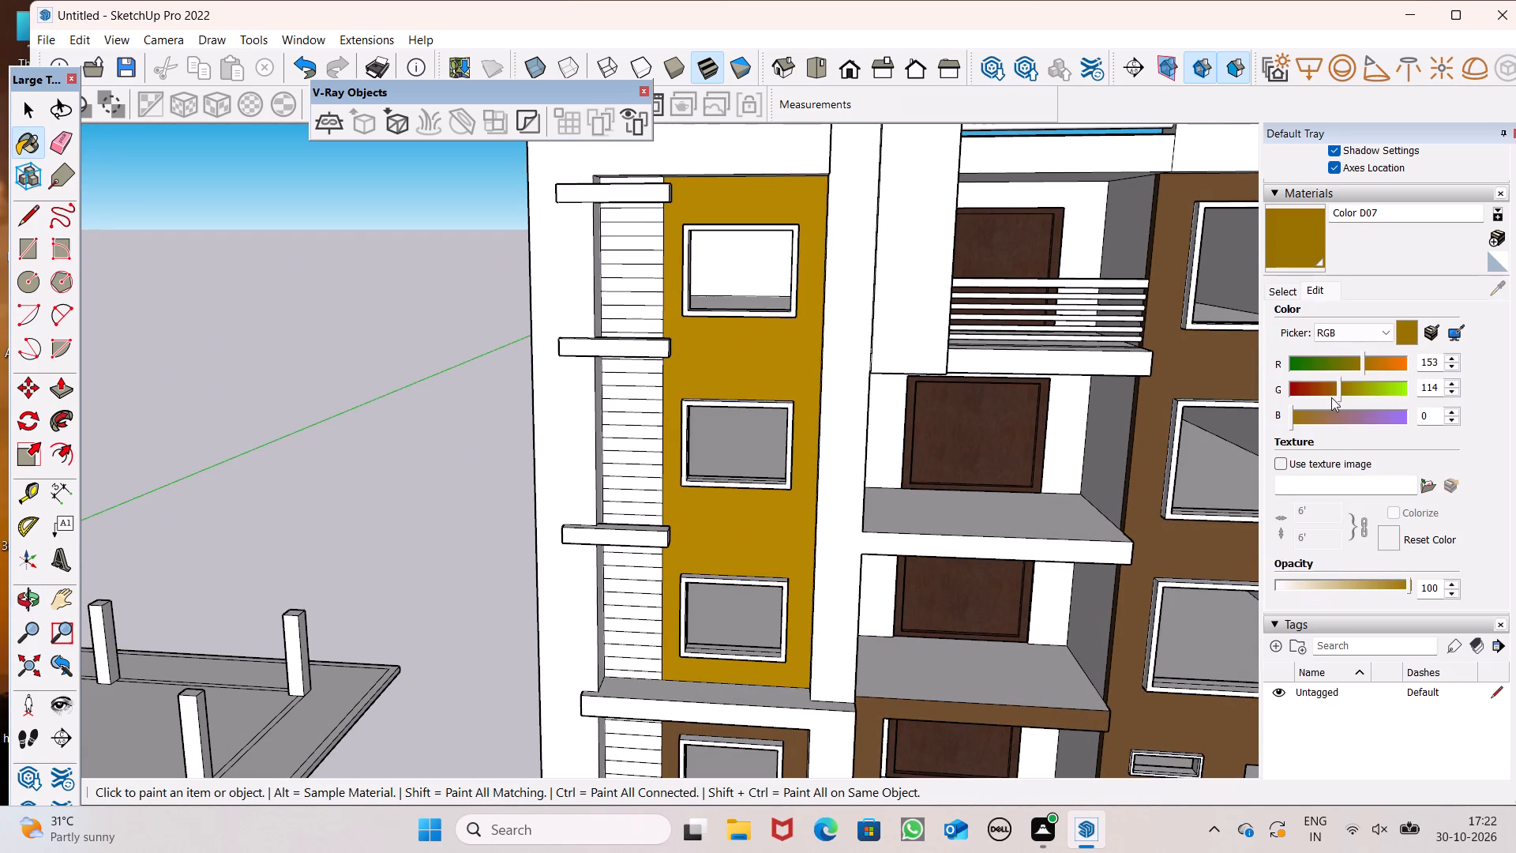
{"action": "left_click", "coordinate": [1334, 414]}
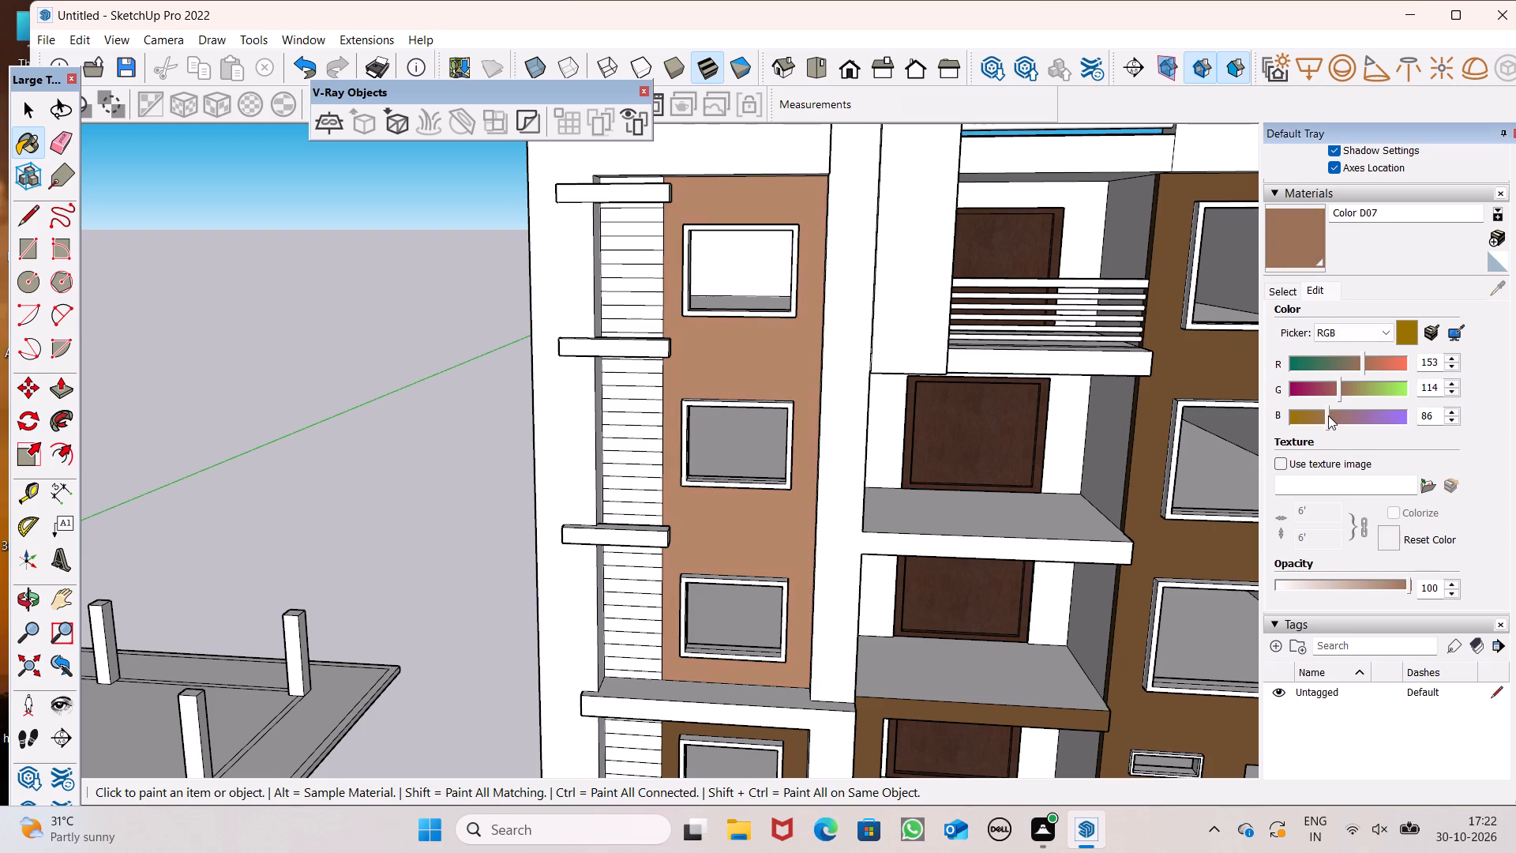
{"action": "left_click_drag", "start_coordinate": [1328, 415], "coordinate": [1317, 416]}
Paint the wide front wall with the large windows and its upper side faces along the balconies with Color D07.
{"action": "scroll", "coordinate": [598, 292], "scroll_direction": "down", "scroll_amount": 6}
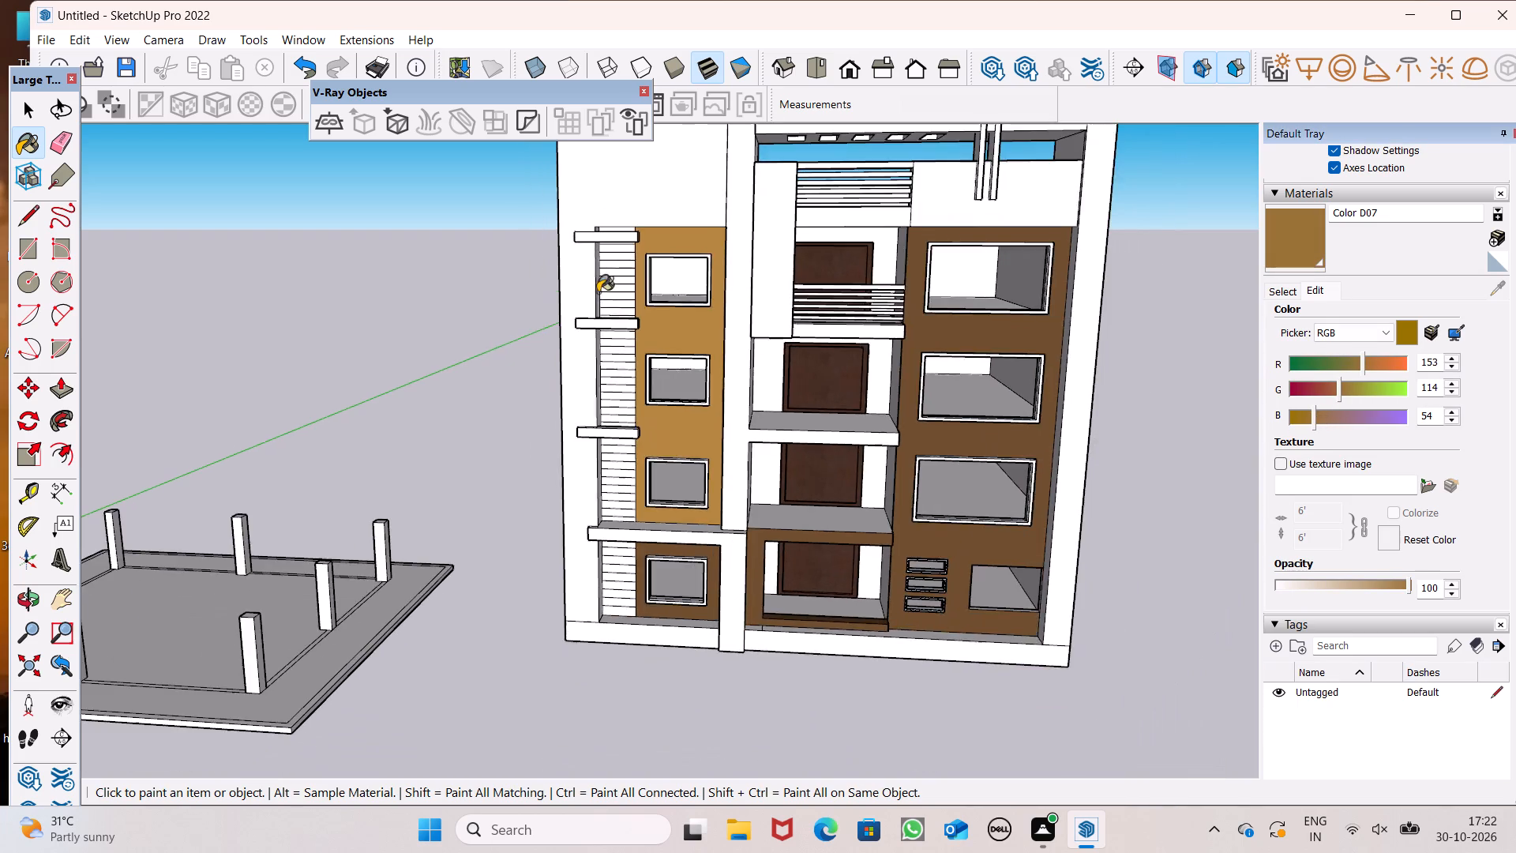
{"action": "scroll", "coordinate": [891, 297], "scroll_direction": "up", "scroll_amount": 5}
{"action": "left_click", "coordinate": [940, 343]}
{"action": "middle_click_drag", "start_coordinate": [926, 336], "coordinate": [1185, 473]}
{"action": "scroll", "coordinate": [985, 258], "scroll_direction": "up", "scroll_amount": 3}
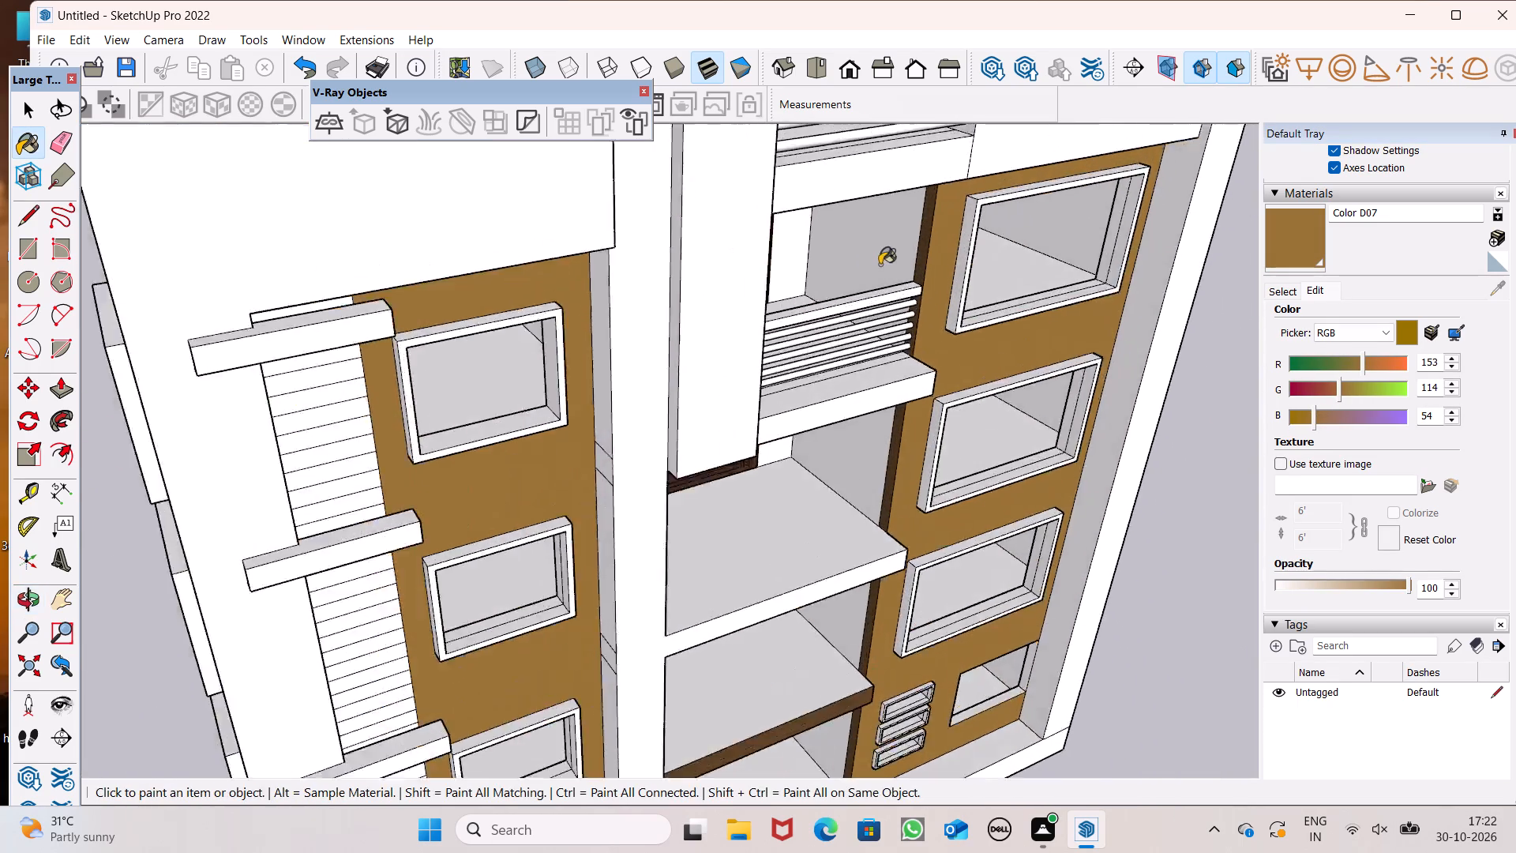
{"action": "scroll", "coordinate": [880, 265], "scroll_direction": "up", "scroll_amount": 5}
{"action": "scroll", "coordinate": [978, 267], "scroll_direction": "up", "scroll_amount": 1}
{"action": "middle_click_drag", "start_coordinate": [981, 272], "coordinate": [1046, 348]}
{"action": "scroll", "coordinate": [938, 299], "scroll_direction": "up", "scroll_amount": 2}
{"action": "scroll", "coordinate": [936, 298], "scroll_direction": "down", "scroll_amount": 1}
{"action": "scroll", "coordinate": [936, 298], "scroll_direction": "up", "scroll_amount": 2}
{"action": "left_click", "coordinate": [959, 246]}
{"action": "scroll", "coordinate": [959, 247], "scroll_direction": "down", "scroll_amount": 2}
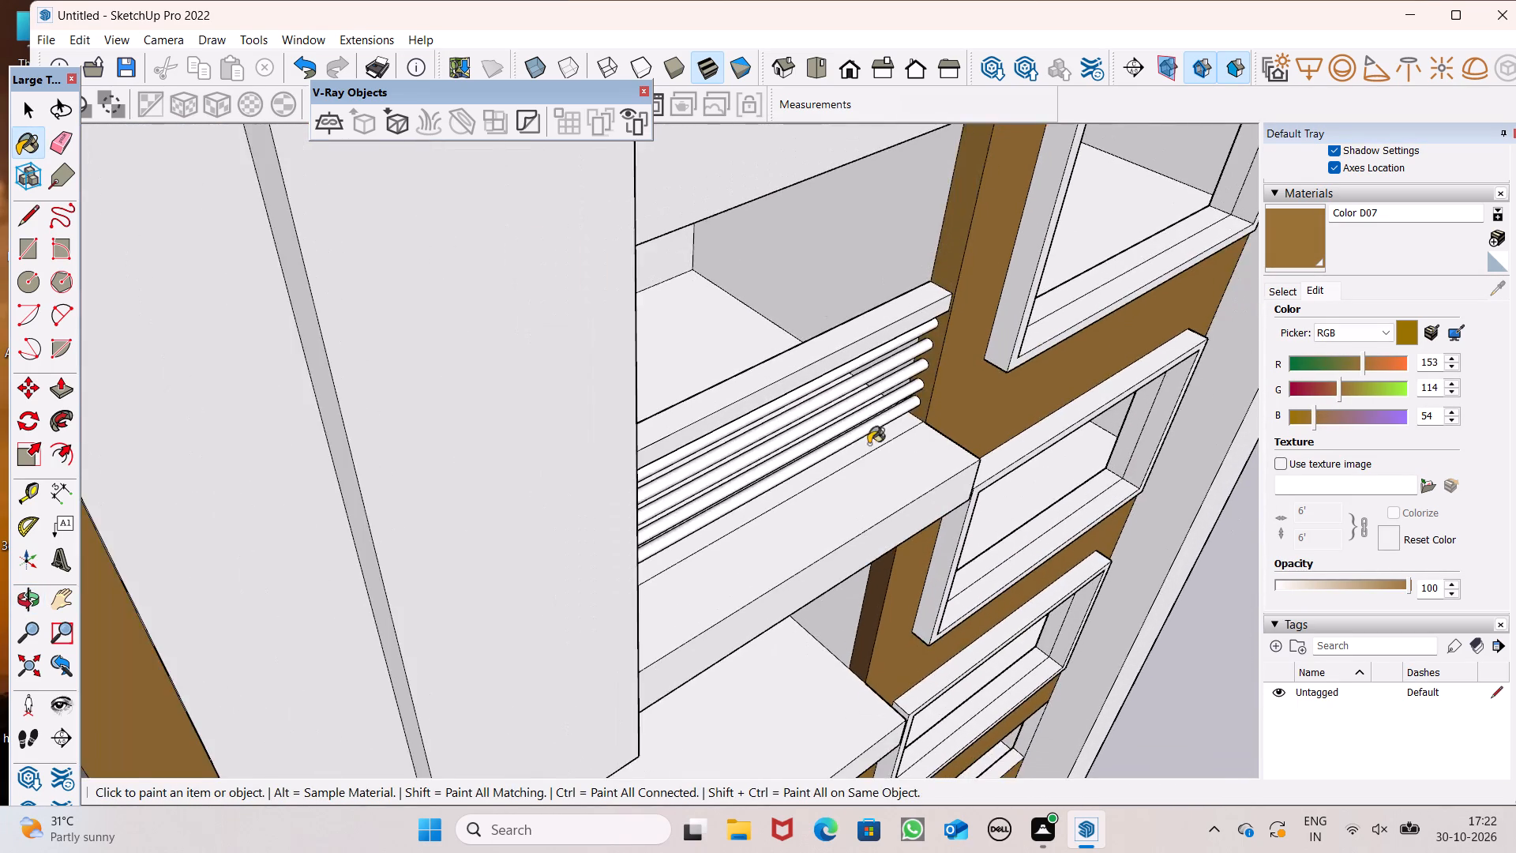
{"action": "middle_click_drag", "start_coordinate": [857, 447], "coordinate": [831, 93]}
{"action": "scroll", "coordinate": [924, 618], "scroll_direction": "up", "scroll_amount": 4}
{"action": "scroll", "coordinate": [909, 609], "scroll_direction": "down", "scroll_amount": 1}
{"action": "scroll", "coordinate": [908, 607], "scroll_direction": "up", "scroll_amount": 1}
{"action": "left_click", "coordinate": [928, 550]}
Paint the ground-floor section of the narrow front wall around its window with Color D07.
{"action": "scroll", "coordinate": [755, 213], "scroll_direction": "down", "scroll_amount": 3}
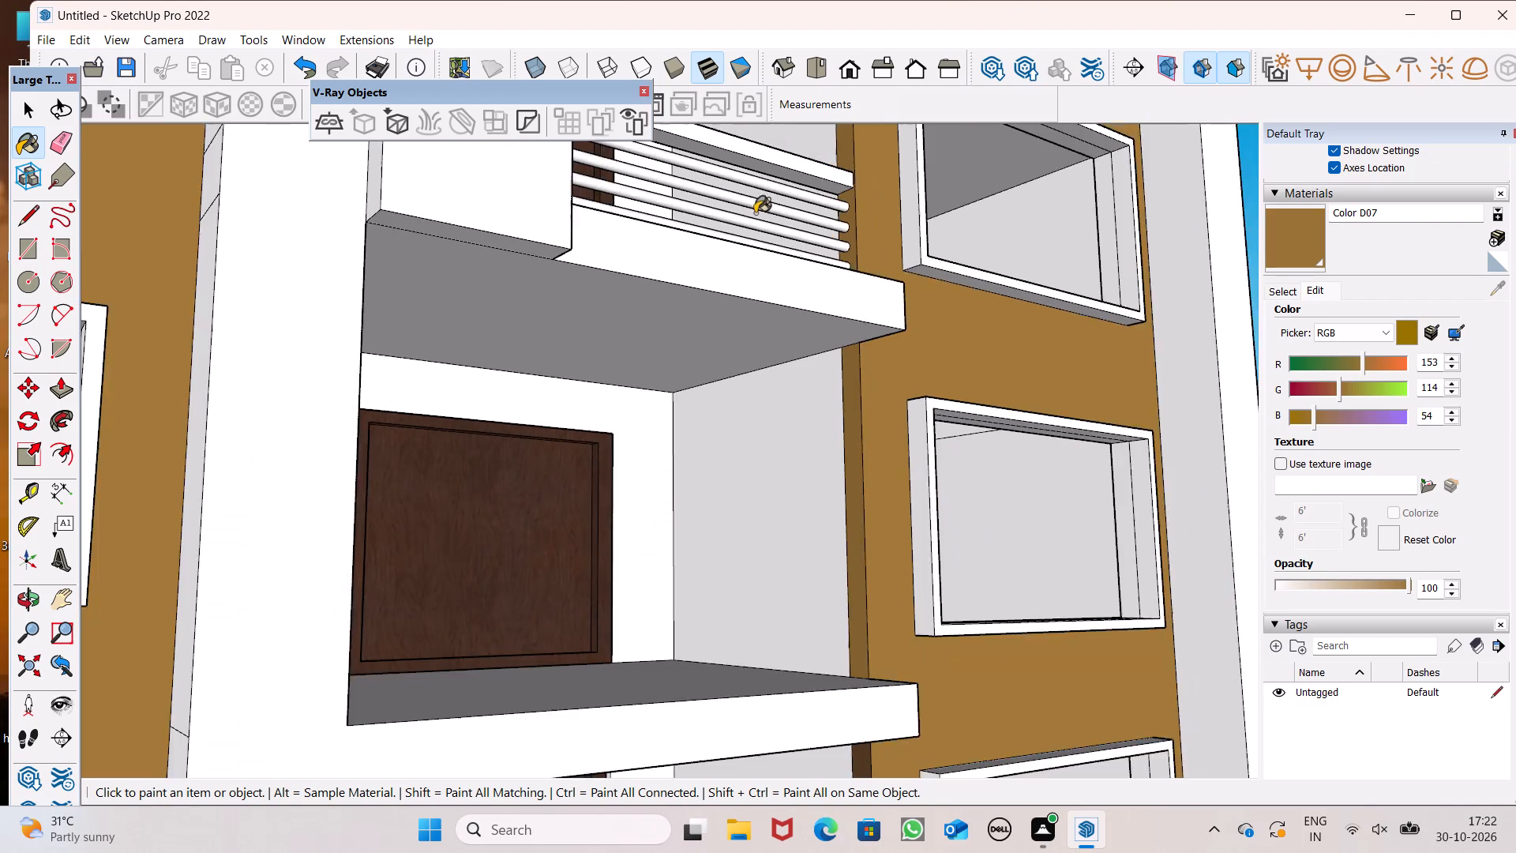
{"action": "scroll", "coordinate": [755, 213], "scroll_direction": "down", "scroll_amount": 8}
{"action": "middle_click_drag", "start_coordinate": [802, 457], "coordinate": [1028, 678]}
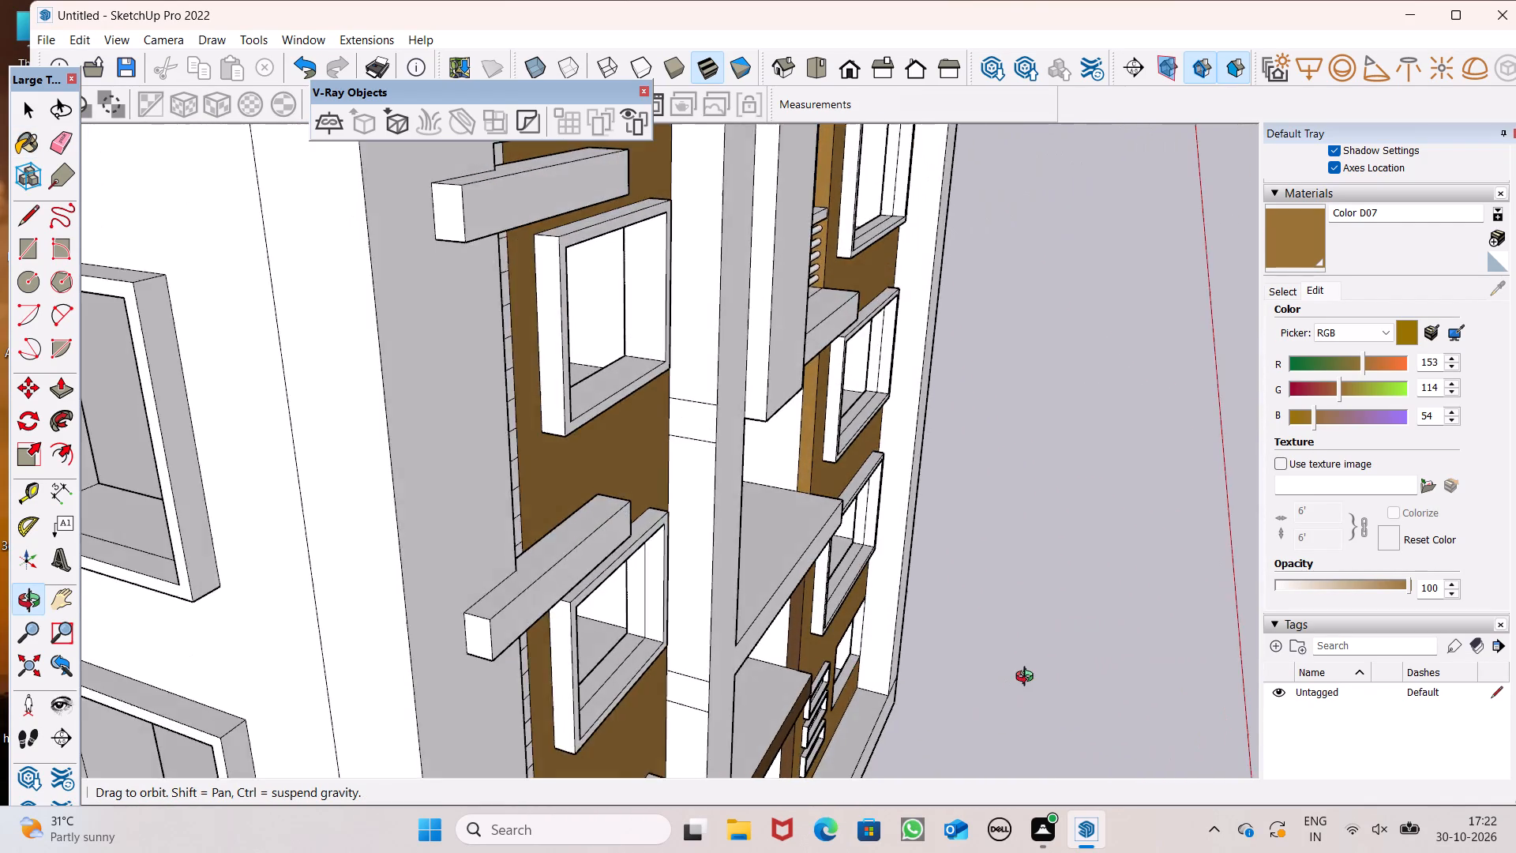
{"action": "middle_click_drag", "start_coordinate": [1028, 678], "coordinate": [657, 616]}
{"action": "scroll", "coordinate": [486, 187], "scroll_direction": "down", "scroll_amount": 11}
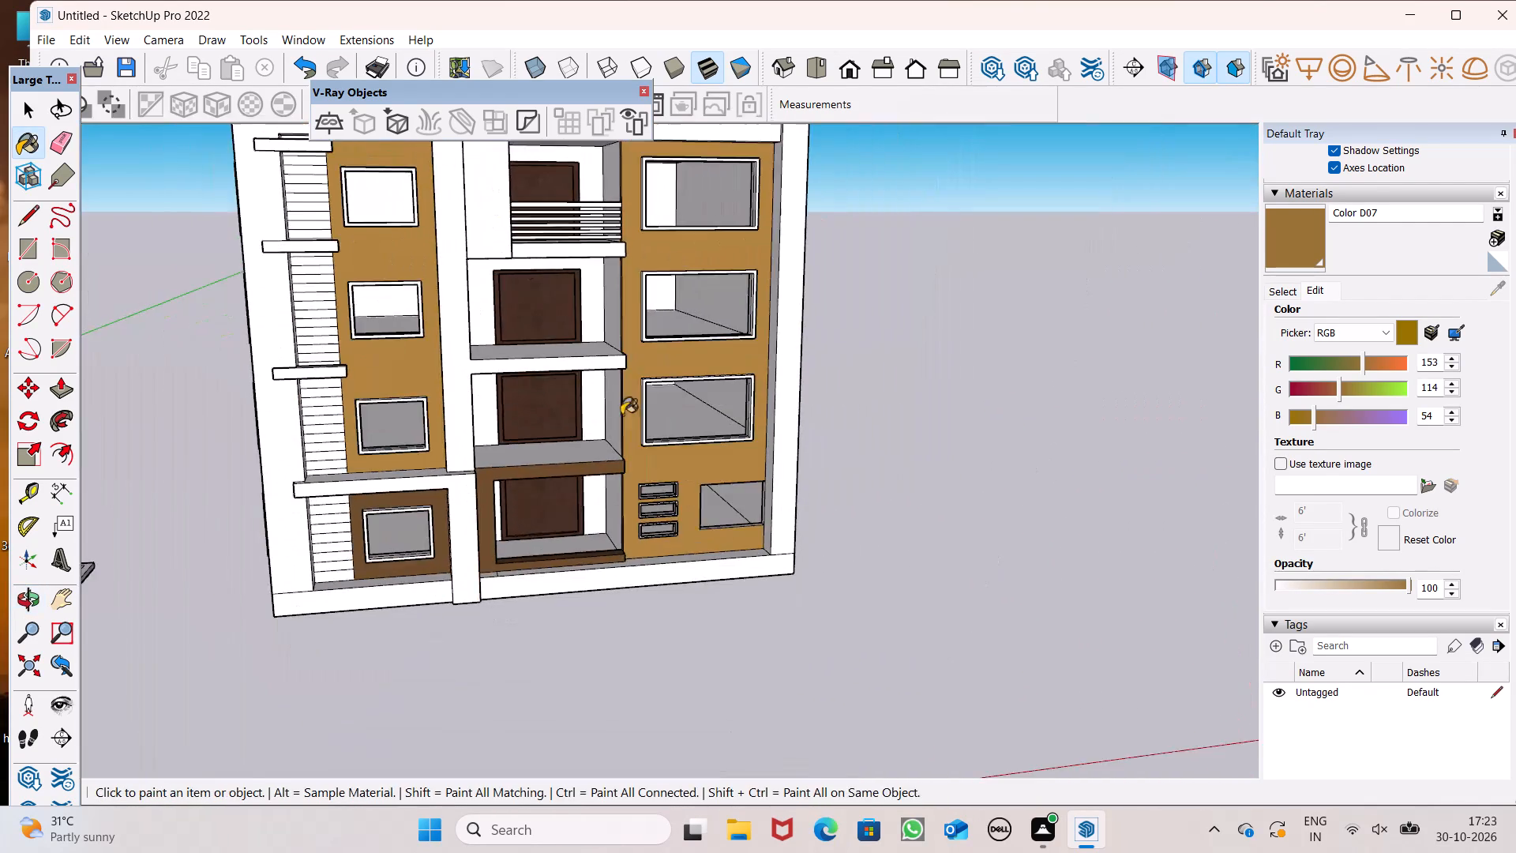
{"action": "middle_click_drag", "start_coordinate": [674, 505], "coordinate": [820, 393]}
{"action": "scroll", "coordinate": [741, 348], "scroll_direction": "down", "scroll_amount": 3}
{"action": "middle_click_drag", "start_coordinate": [699, 483], "coordinate": [627, 506]}
{"action": "scroll", "coordinate": [975, 364], "scroll_direction": "down", "scroll_amount": 6}
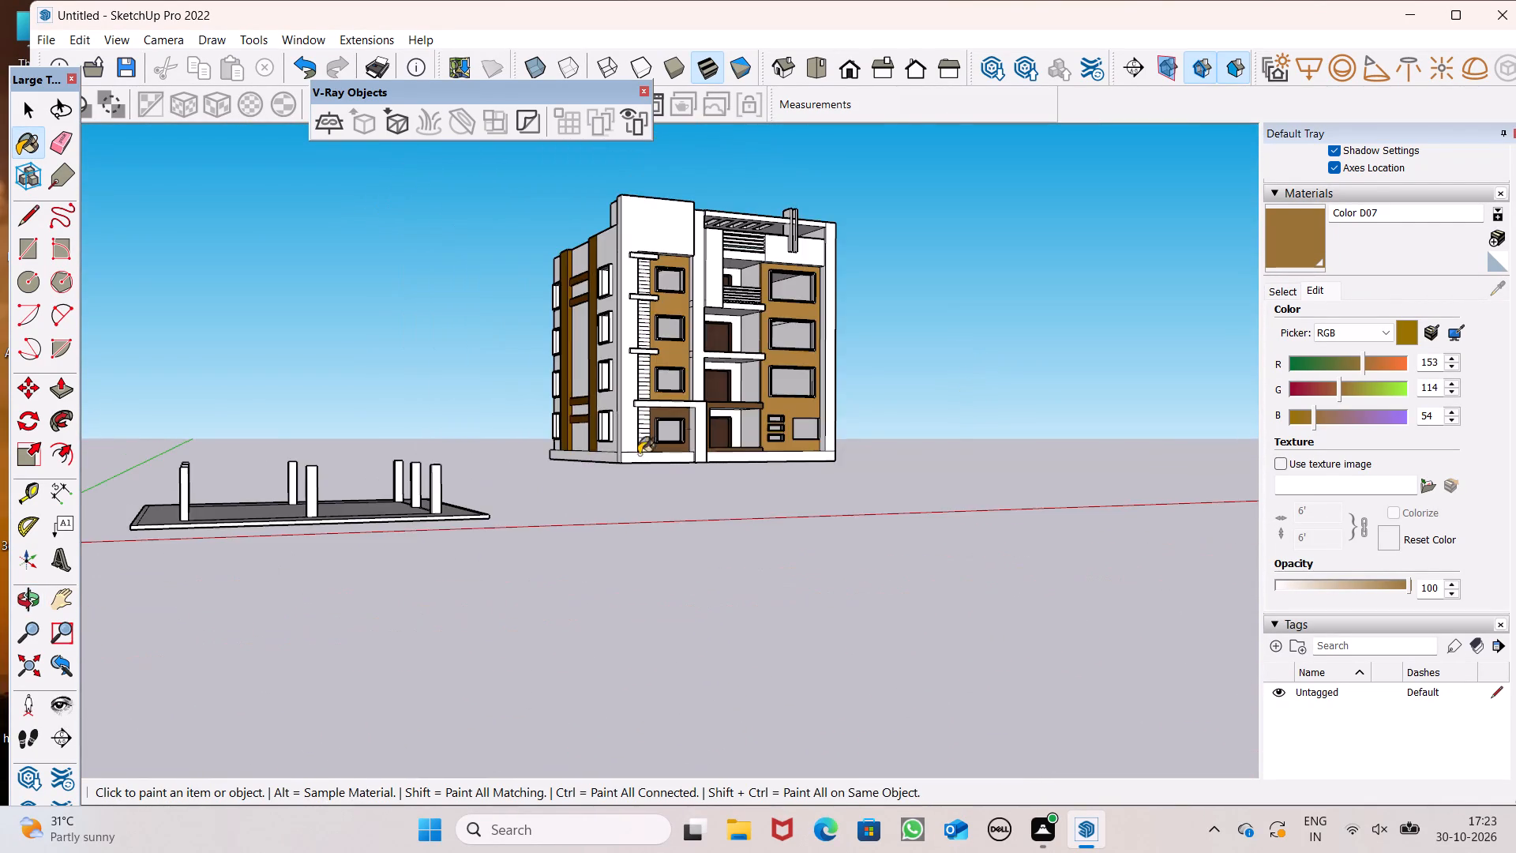
{"action": "scroll", "coordinate": [610, 454], "scroll_direction": "up", "scroll_amount": 7}
{"action": "middle_click_drag", "start_coordinate": [710, 417], "coordinate": [492, 499]}
{"action": "scroll", "coordinate": [684, 415], "scroll_direction": "up", "scroll_amount": 8}
{"action": "middle_click", "coordinate": [689, 413]}
{"action": "left_click", "coordinate": [693, 386]}
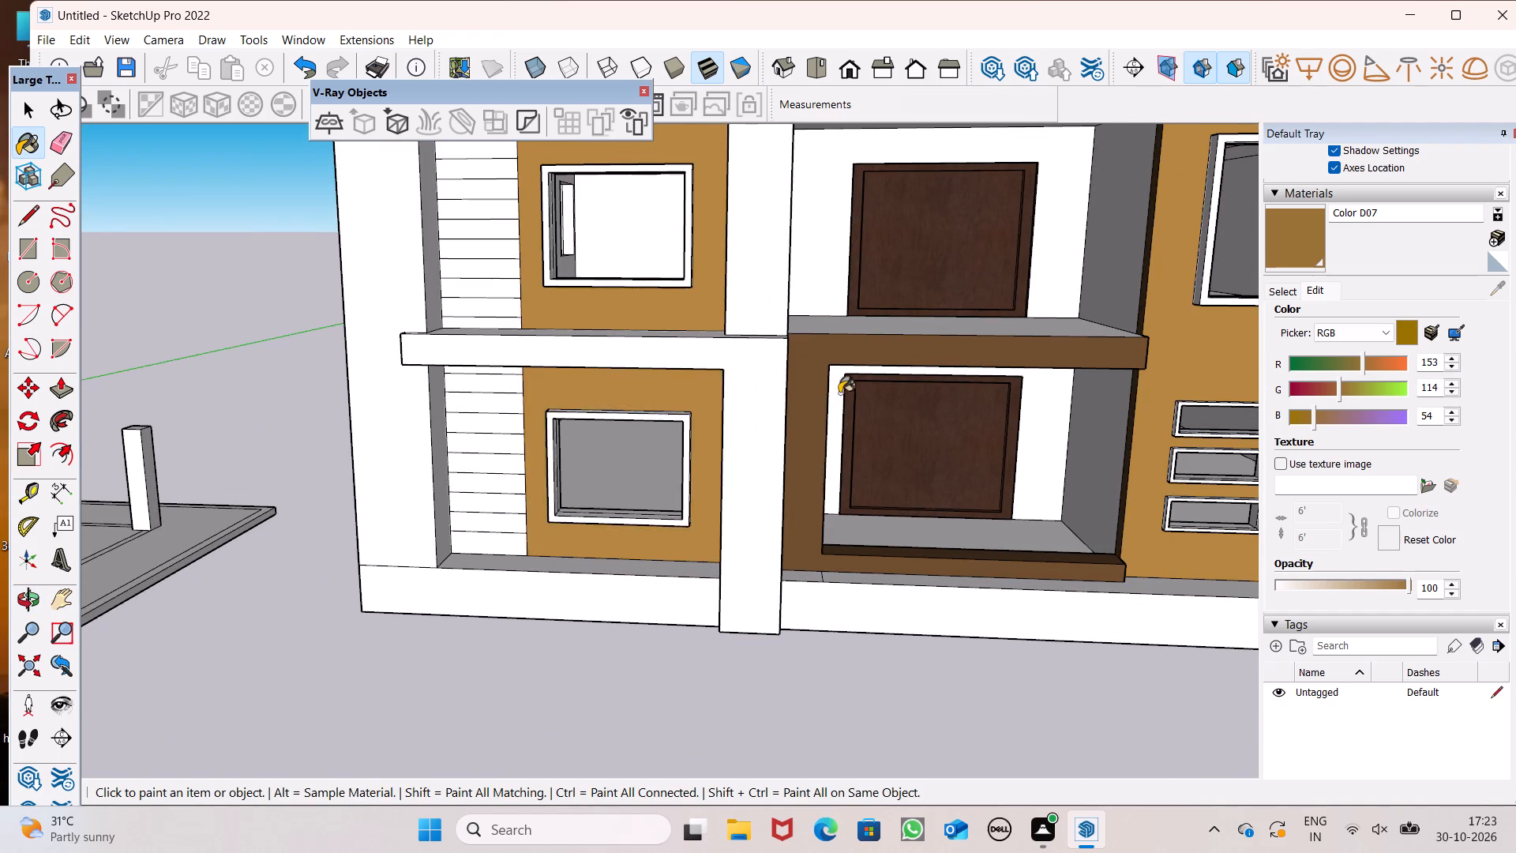
Paint the ground-floor balcony frame's front face, beam end, sill top and sill end with Color D07.
{"action": "scroll", "coordinate": [838, 375], "scroll_direction": "up", "scroll_amount": 4}
{"action": "left_click", "coordinate": [829, 352]}
{"action": "scroll", "coordinate": [679, 299], "scroll_direction": "down", "scroll_amount": 6}
{"action": "middle_click_drag", "start_coordinate": [728, 426], "coordinate": [568, 447]}
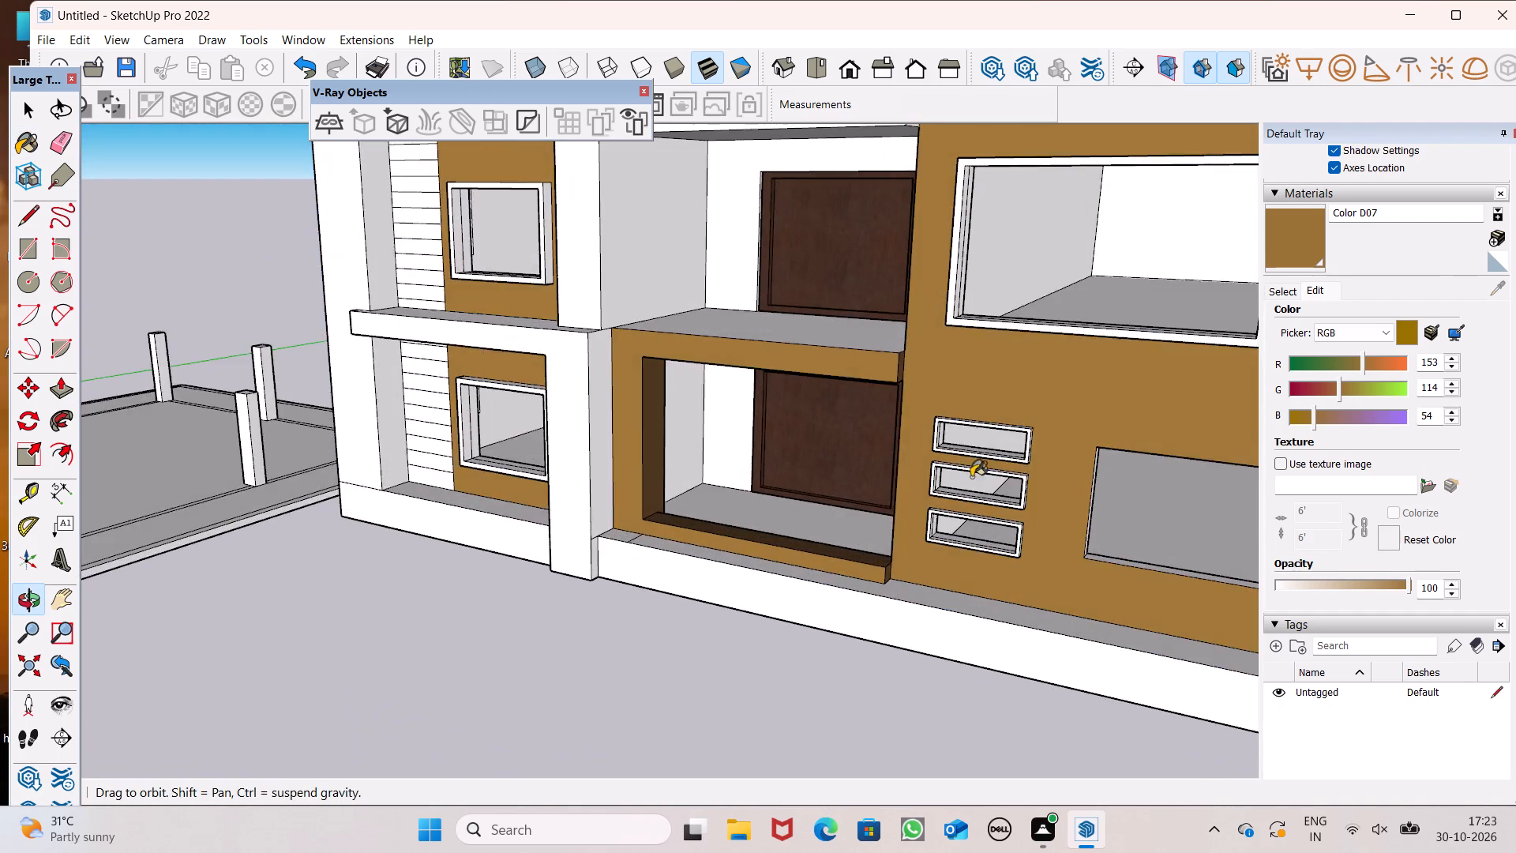
{"action": "scroll", "coordinate": [969, 460], "scroll_direction": "up", "scroll_amount": 5}
{"action": "middle_click_drag", "start_coordinate": [916, 449], "coordinate": [782, 455]}
{"action": "scroll", "coordinate": [797, 407], "scroll_direction": "up", "scroll_amount": 3}
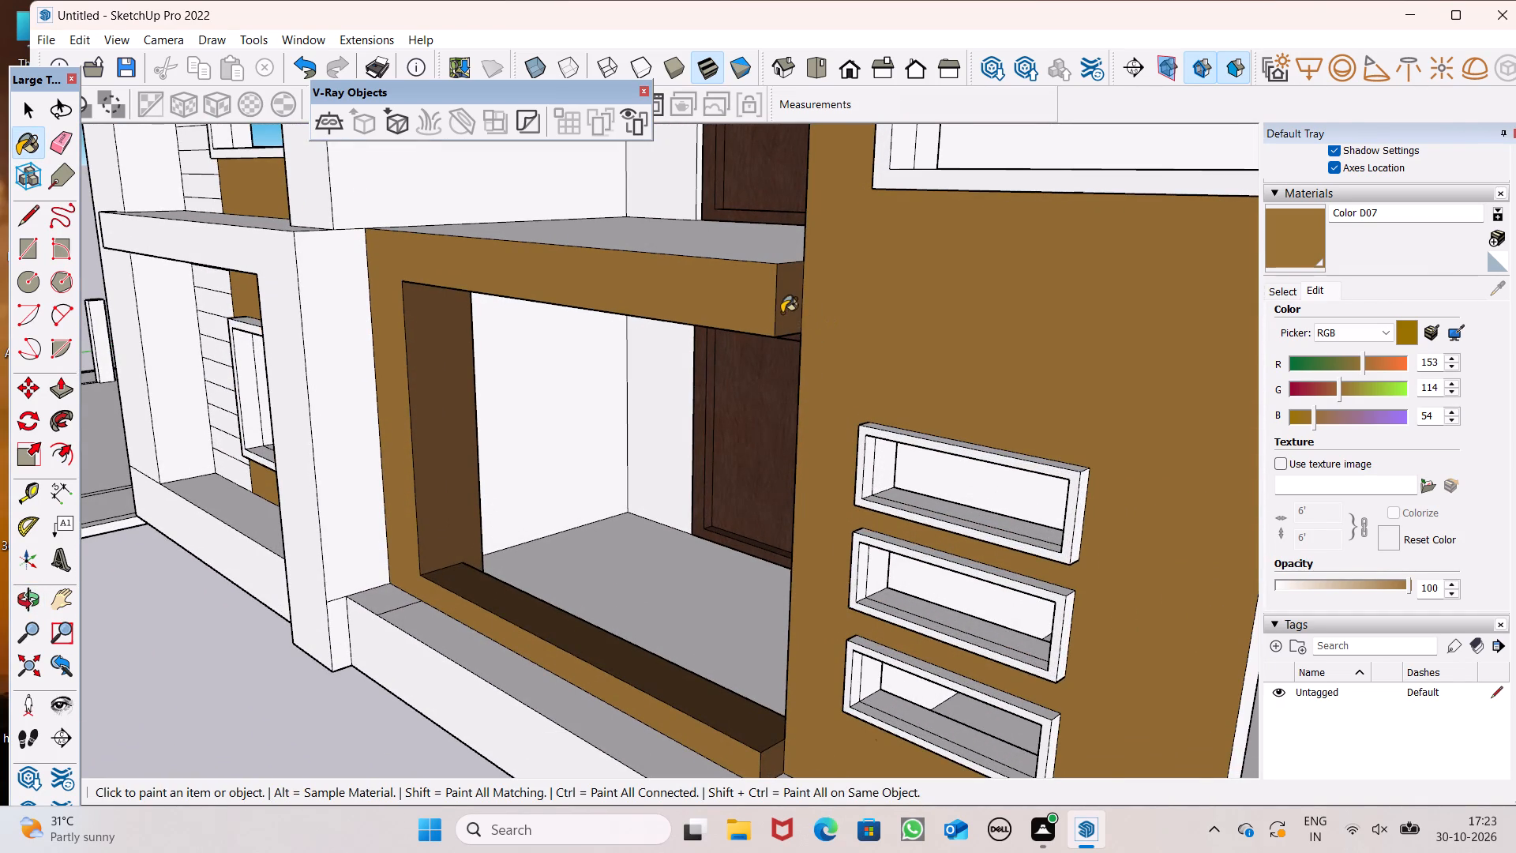
{"action": "left_click", "coordinate": [782, 312]}
{"action": "scroll", "coordinate": [827, 311], "scroll_direction": "down", "scroll_amount": 6}
{"action": "middle_click_drag", "start_coordinate": [820, 508], "coordinate": [857, 621]}
{"action": "scroll", "coordinate": [792, 678], "scroll_direction": "up", "scroll_amount": 5}
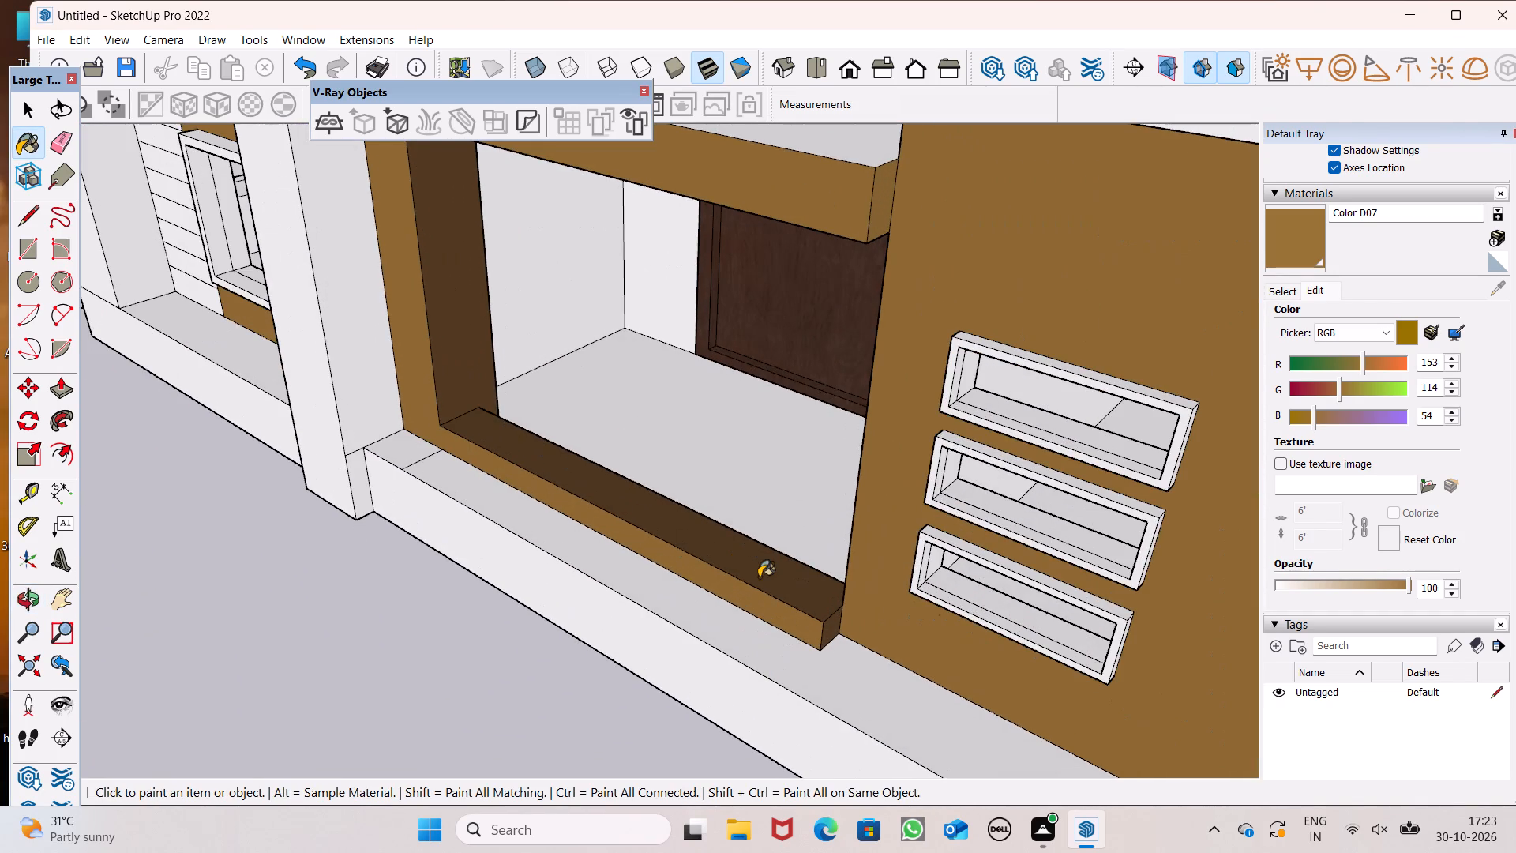
{"action": "left_click", "coordinate": [755, 575]}
{"action": "middle_click_drag", "start_coordinate": [830, 619], "coordinate": [745, 549]}
{"action": "scroll", "coordinate": [745, 549], "scroll_direction": "up", "scroll_amount": 1}
{"action": "left_click", "coordinate": [784, 637]}
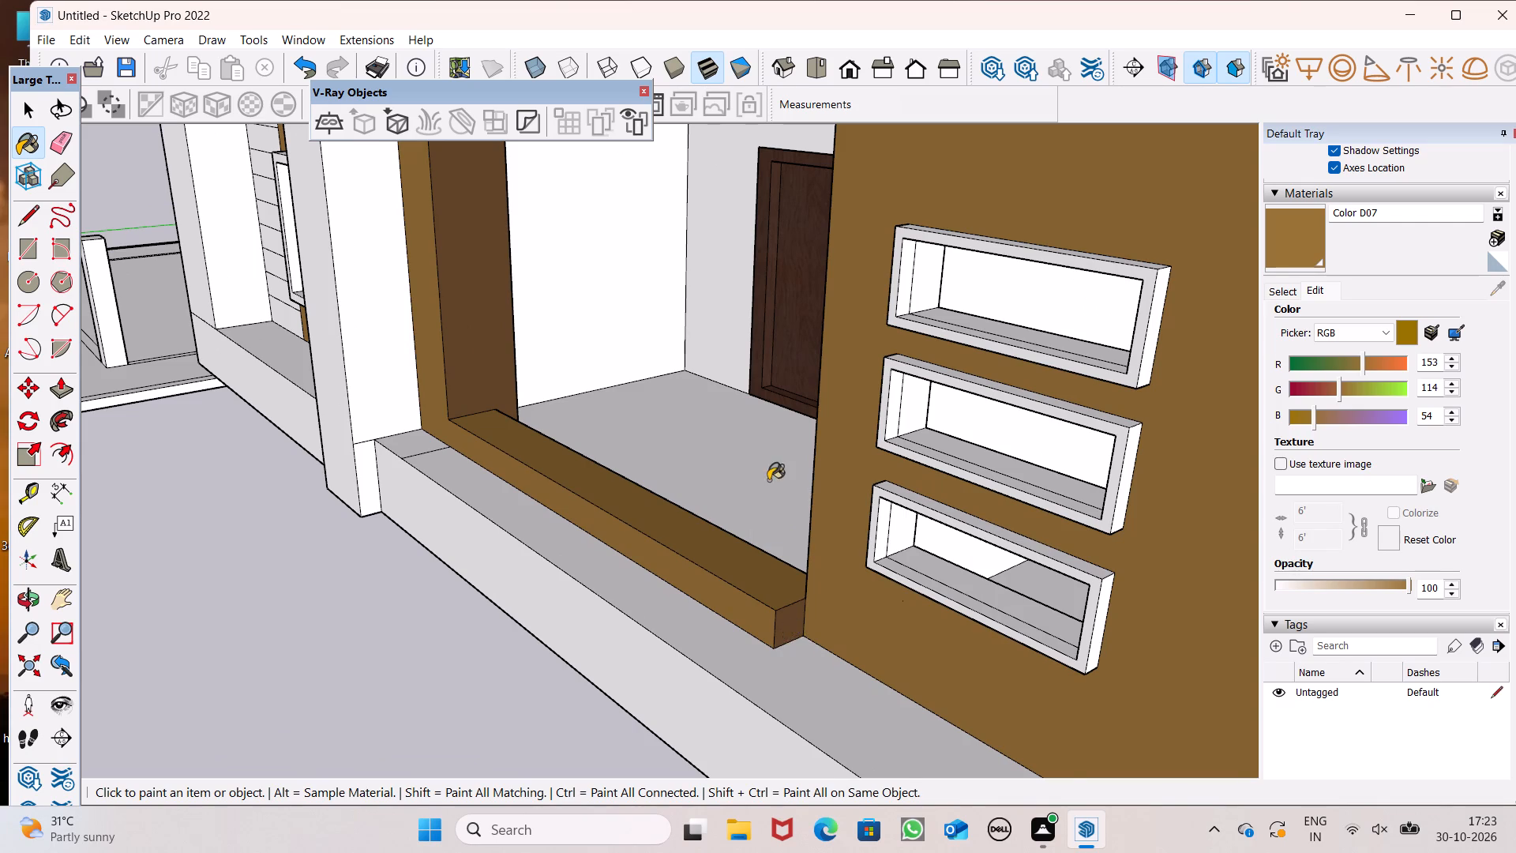
Paint the inner side face of the ground-floor balcony frame's upright with Color D07.
{"action": "scroll", "coordinate": [768, 480], "scroll_direction": "down", "scroll_amount": 7}
{"action": "middle_click_drag", "start_coordinate": [794, 505], "coordinate": [968, 432]}
{"action": "scroll", "coordinate": [915, 363], "scroll_direction": "down", "scroll_amount": 10}
{"action": "middle_click_drag", "start_coordinate": [756, 433], "coordinate": [162, 329]}
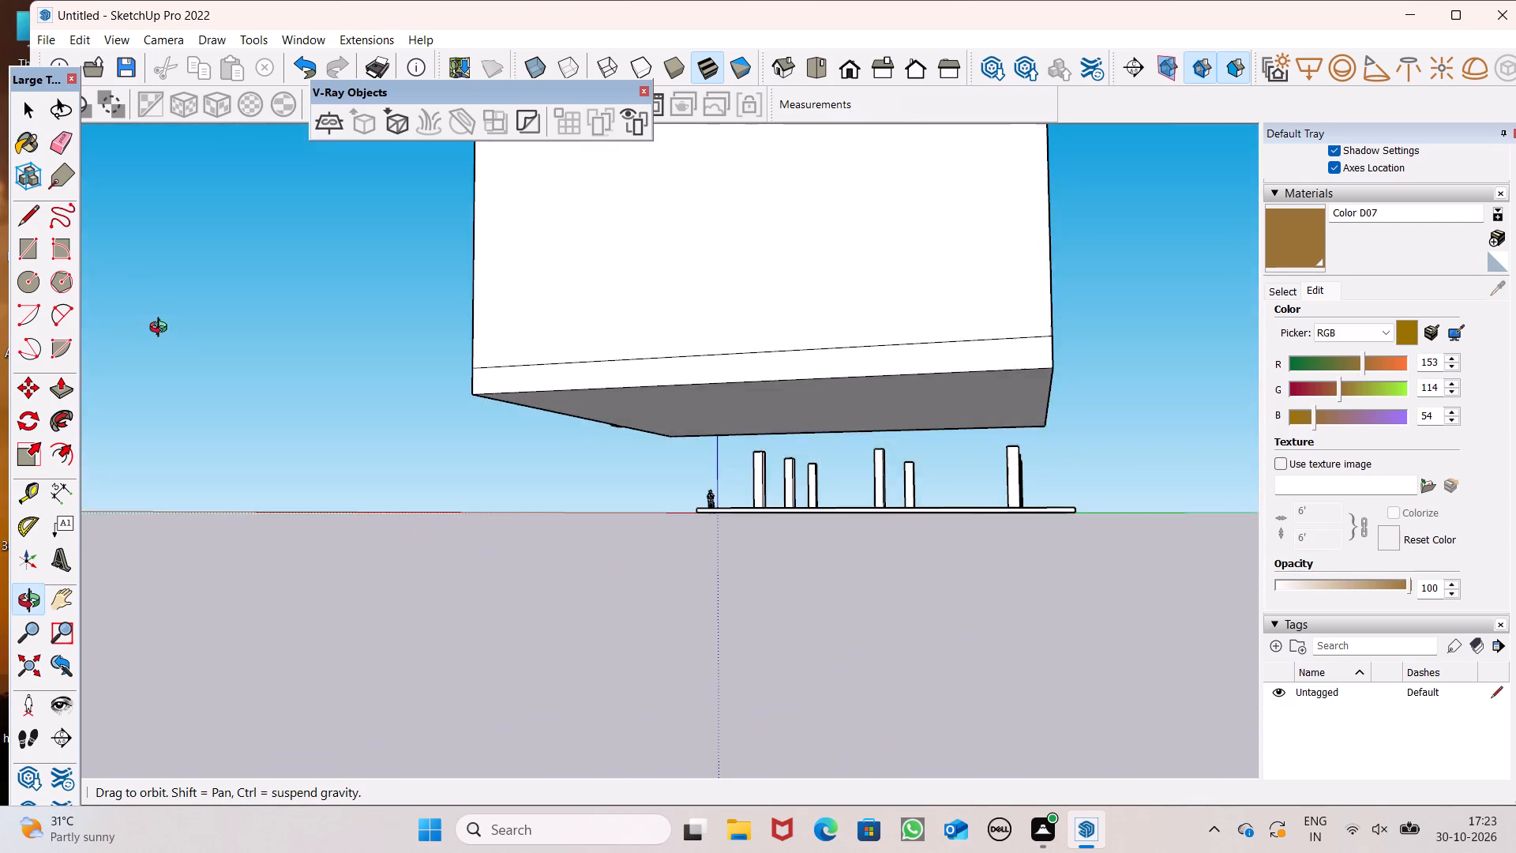
{"action": "middle_click_drag", "start_coordinate": [162, 329], "coordinate": [512, 476]}
{"action": "scroll", "coordinate": [547, 444], "scroll_direction": "up", "scroll_amount": 5}
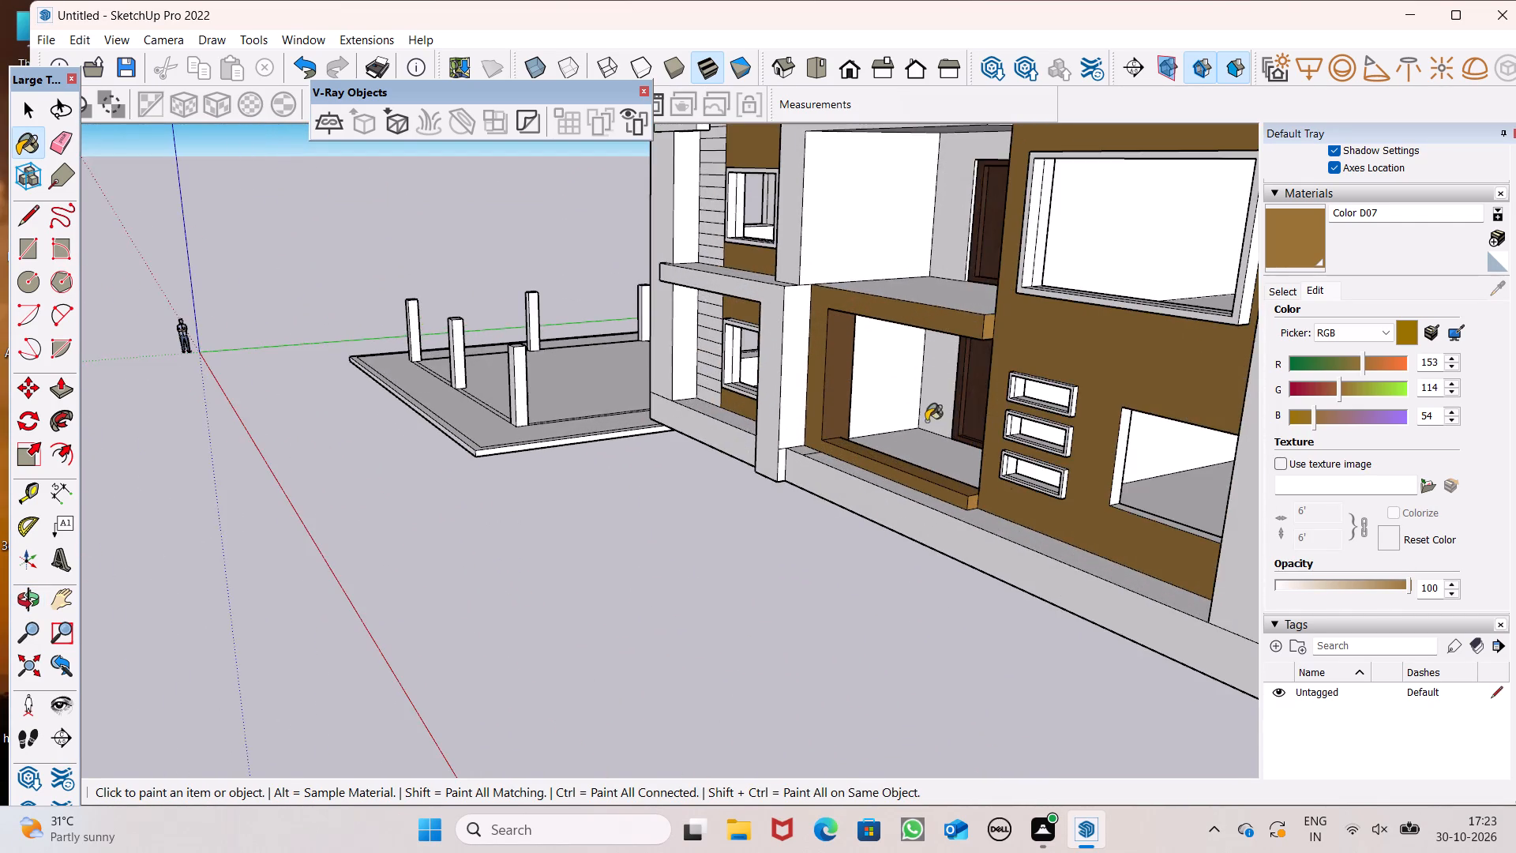
{"action": "scroll", "coordinate": [947, 413], "scroll_direction": "up", "scroll_amount": 7}
{"action": "left_click", "coordinate": [686, 329]}
{"action": "left_click", "coordinate": [725, 343]}
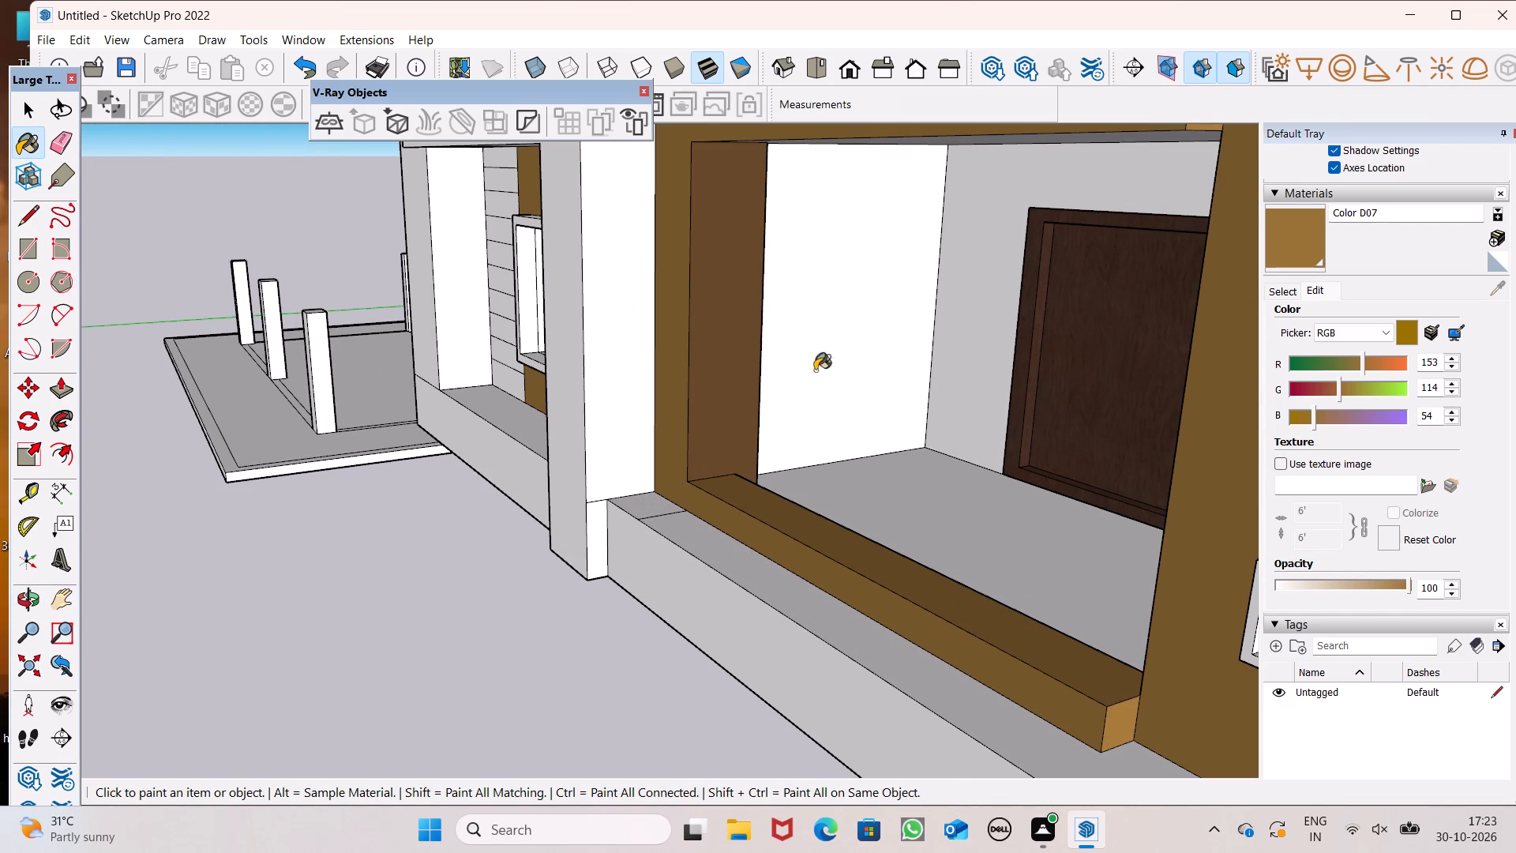
Check the ground-floor balcony frame from several angles for faces still left unpainted.
{"action": "middle_click_drag", "start_coordinate": [924, 333], "coordinate": [821, 378]}
{"action": "scroll", "coordinate": [820, 378], "scroll_direction": "up", "scroll_amount": 5}
{"action": "scroll", "coordinate": [589, 396], "scroll_direction": "down", "scroll_amount": 5}
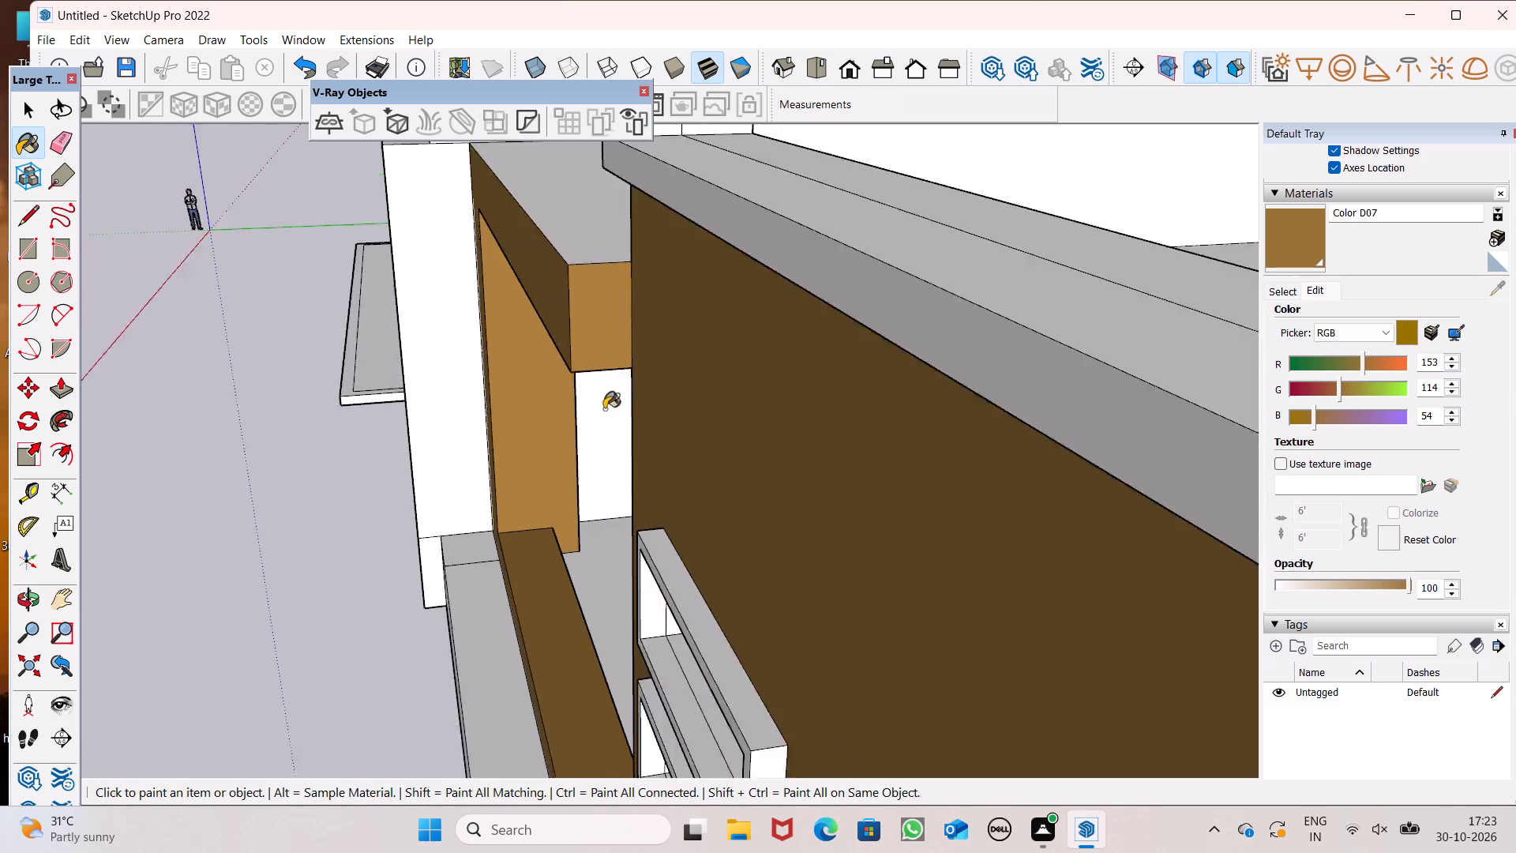
{"action": "scroll", "coordinate": [604, 409], "scroll_direction": "down", "scroll_amount": 1}
{"action": "middle_click_drag", "start_coordinate": [515, 485], "coordinate": [644, 246]}
{"action": "scroll", "coordinate": [644, 248], "scroll_direction": "up", "scroll_amount": 1}
{"action": "scroll", "coordinate": [644, 250], "scroll_direction": "down", "scroll_amount": 8}
{"action": "scroll", "coordinate": [794, 287], "scroll_direction": "down", "scroll_amount": 4}
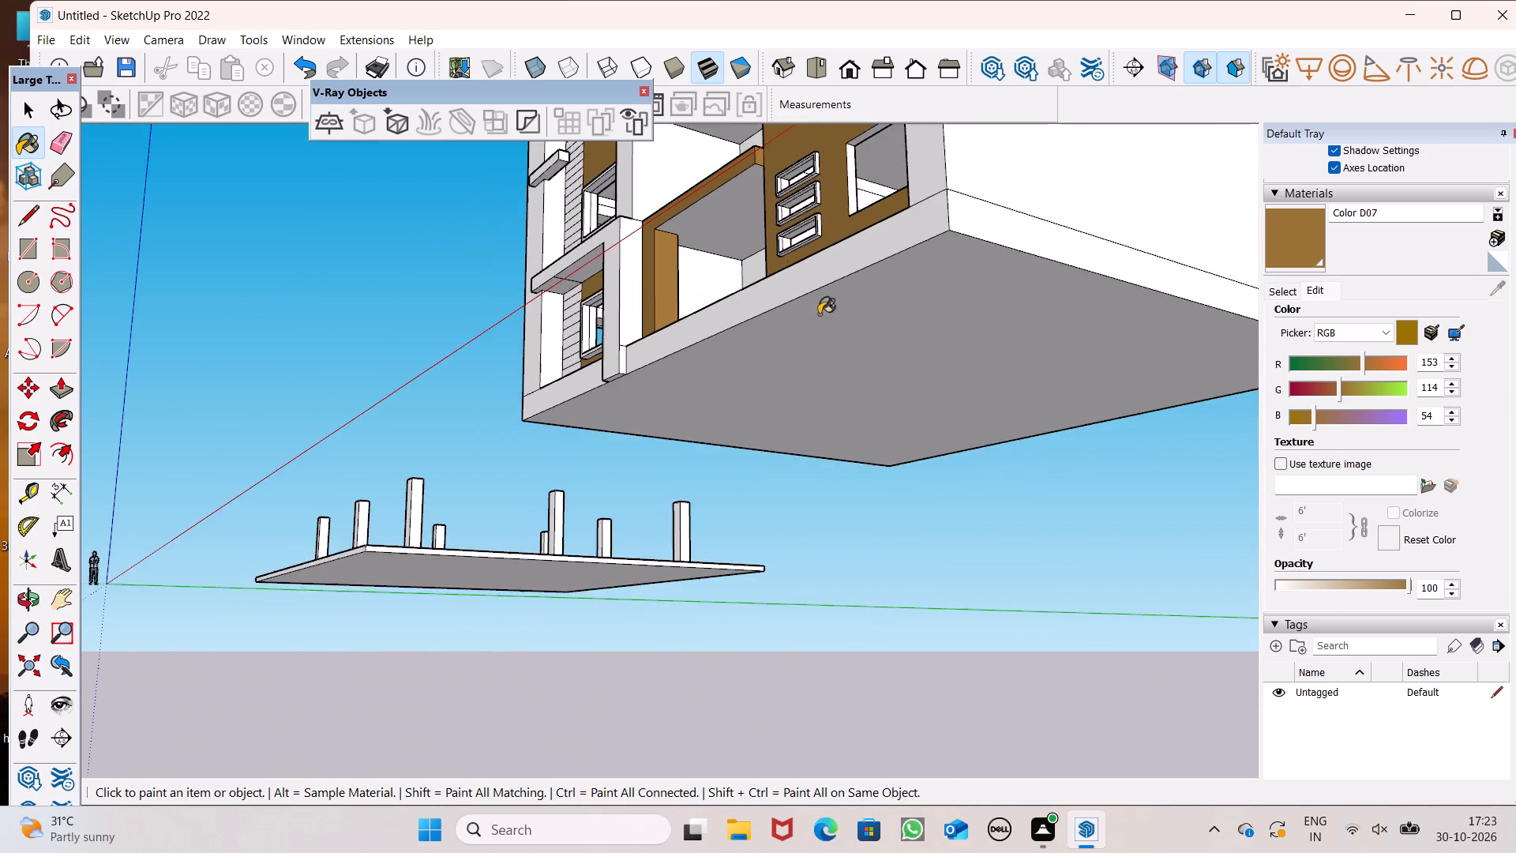
{"action": "scroll", "coordinate": [719, 289], "scroll_direction": "up", "scroll_amount": 2}
{"action": "scroll", "coordinate": [677, 239], "scroll_direction": "down", "scroll_amount": 1}
{"action": "scroll", "coordinate": [677, 239], "scroll_direction": "up", "scroll_amount": 3}
{"action": "scroll", "coordinate": [1113, 88], "scroll_direction": "down", "scroll_amount": 7}
{"action": "scroll", "coordinate": [1046, 267], "scroll_direction": "down", "scroll_amount": 6}
{"action": "middle_click_drag", "start_coordinate": [1023, 343], "coordinate": [959, 479]}
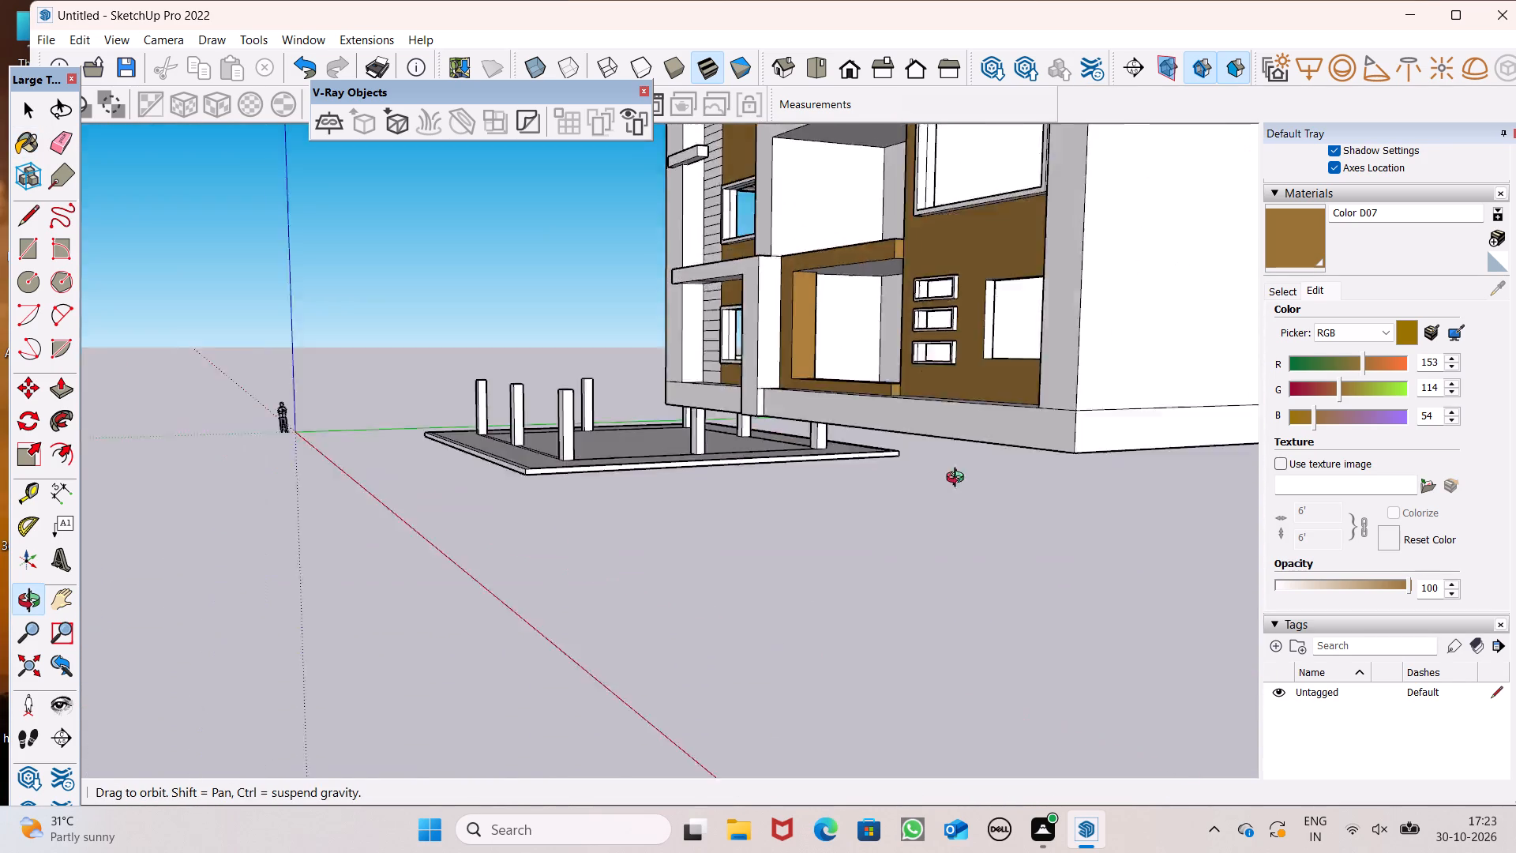
{"action": "middle_click_drag", "start_coordinate": [959, 479], "coordinate": [861, 511]}
{"action": "scroll", "coordinate": [561, 285], "scroll_direction": "up", "scroll_amount": 7}
{"action": "scroll", "coordinate": [779, 470], "scroll_direction": "up", "scroll_amount": 1}
{"action": "middle_click_drag", "start_coordinate": [775, 470], "coordinate": [753, 431]}
{"action": "scroll", "coordinate": [629, 413], "scroll_direction": "down", "scroll_amount": 7}
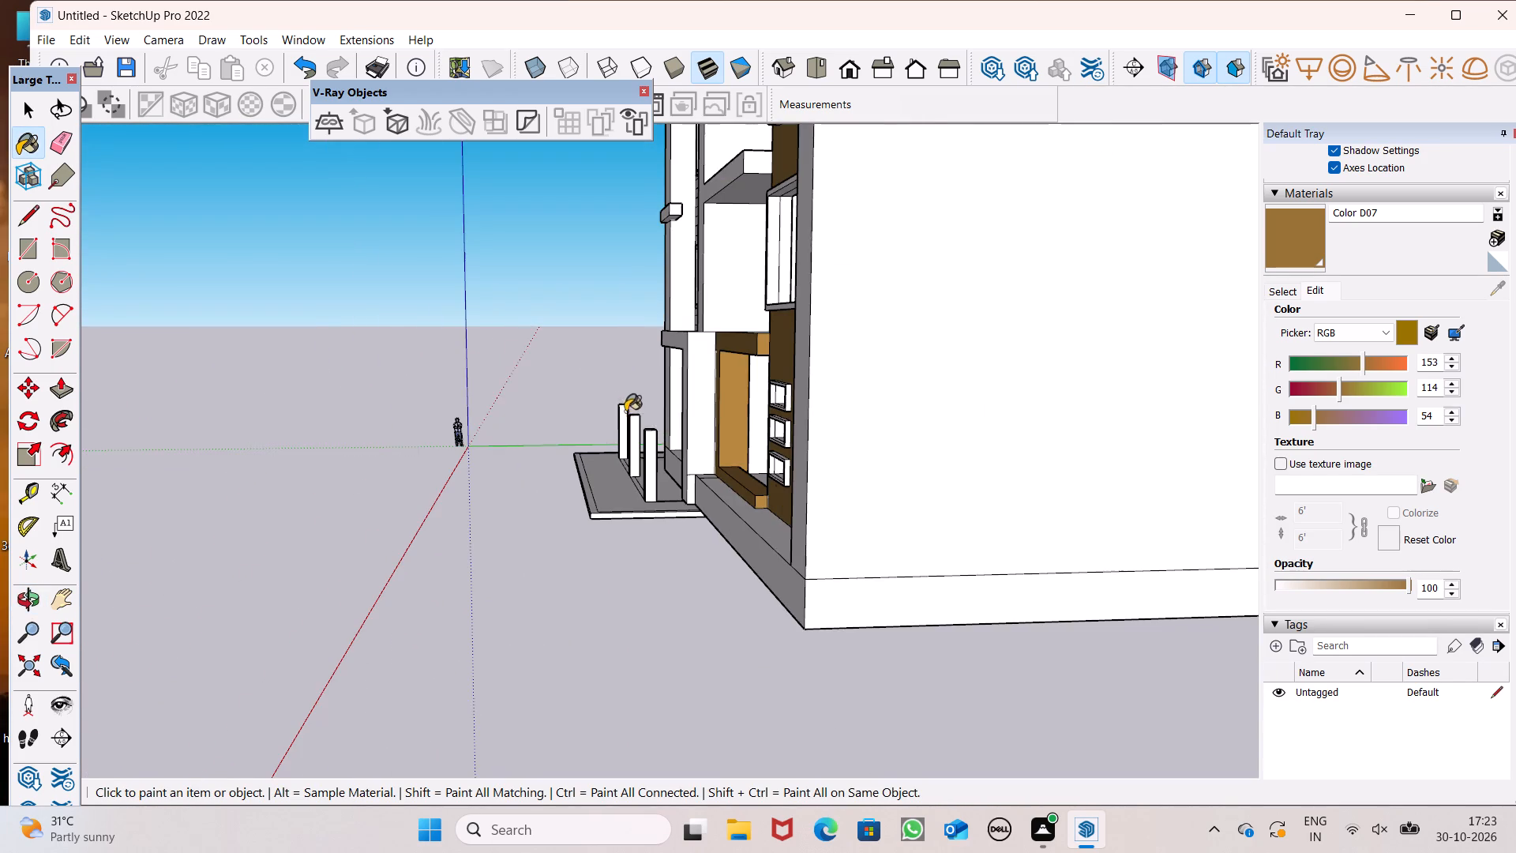
{"action": "scroll", "coordinate": [773, 473], "scroll_direction": "up", "scroll_amount": 8}
{"action": "middle_click_drag", "start_coordinate": [724, 464], "coordinate": [746, 514]}
{"action": "scroll", "coordinate": [697, 426], "scroll_direction": "up", "scroll_amount": 8}
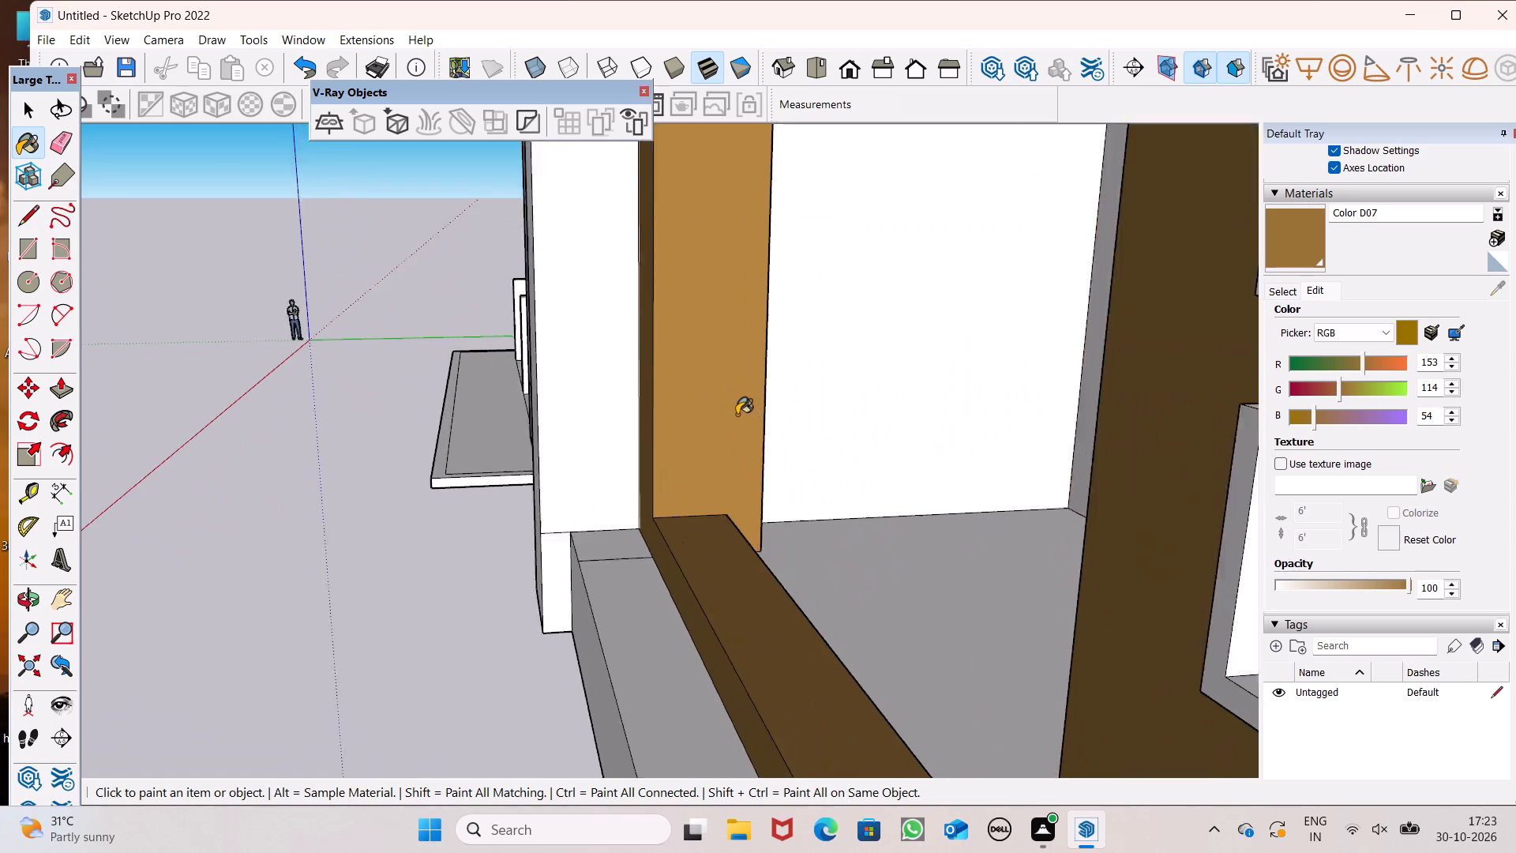
{"action": "scroll", "coordinate": [737, 415], "scroll_direction": "up", "scroll_amount": 5}
{"action": "middle_click_drag", "start_coordinate": [794, 488], "coordinate": [625, 578]}
{"action": "left_click", "coordinate": [556, 527]}
{"action": "scroll", "coordinate": [666, 526], "scroll_direction": "down", "scroll_amount": 4}
Switch to the front view and examine the repainted facade as a whole.
{"action": "middle_click_drag", "start_coordinate": [666, 528], "coordinate": [1199, 523]}
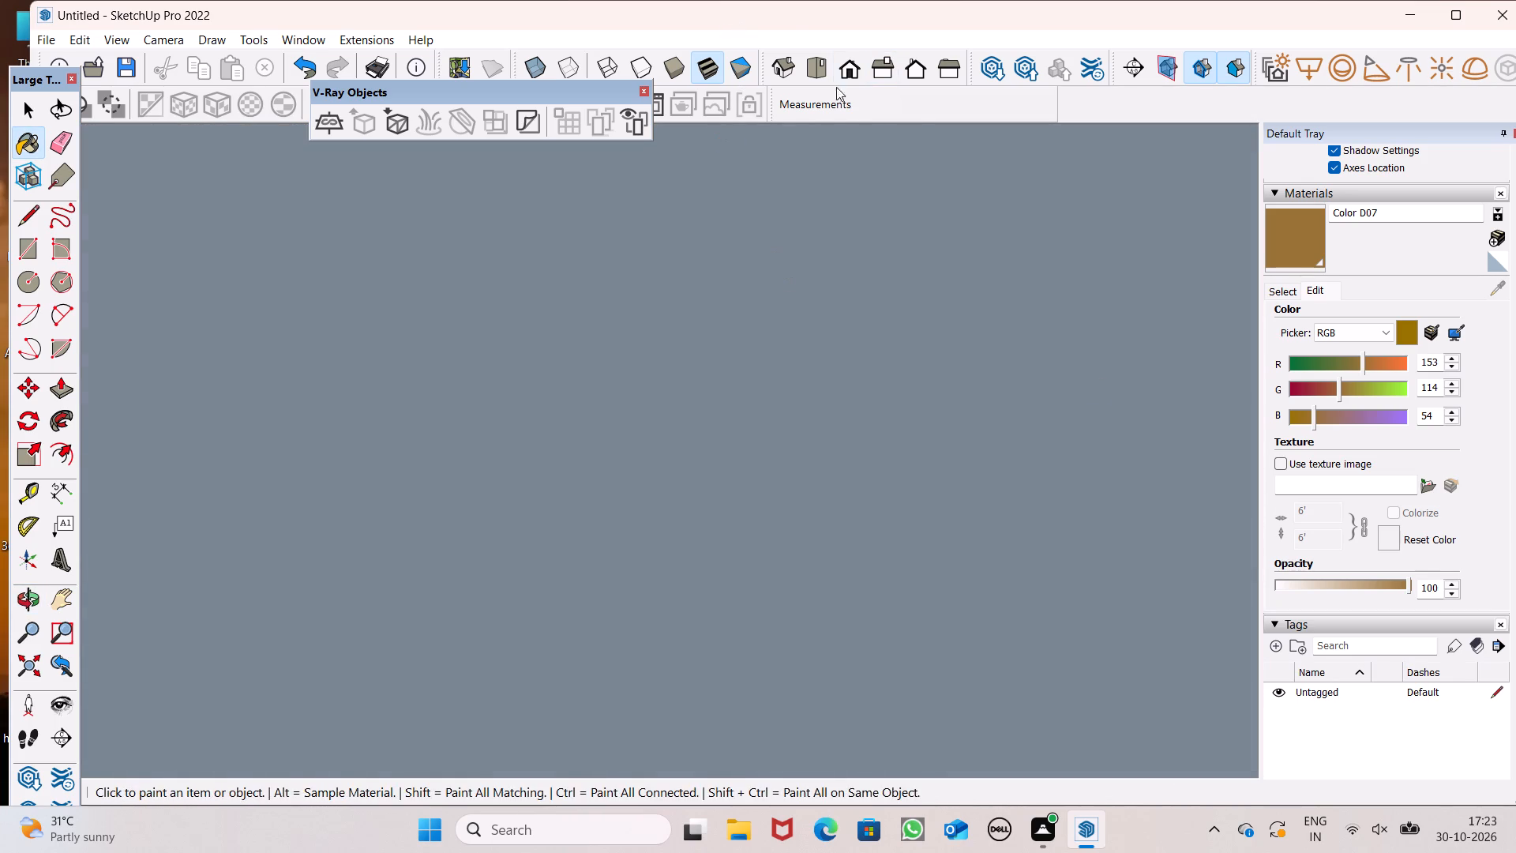
{"action": "left_click", "coordinate": [835, 87]}
{"action": "left_click", "coordinate": [845, 70]}
{"action": "scroll", "coordinate": [862, 433], "scroll_direction": "down", "scroll_amount": 8}
{"action": "scroll", "coordinate": [742, 418], "scroll_direction": "down", "scroll_amount": 7}
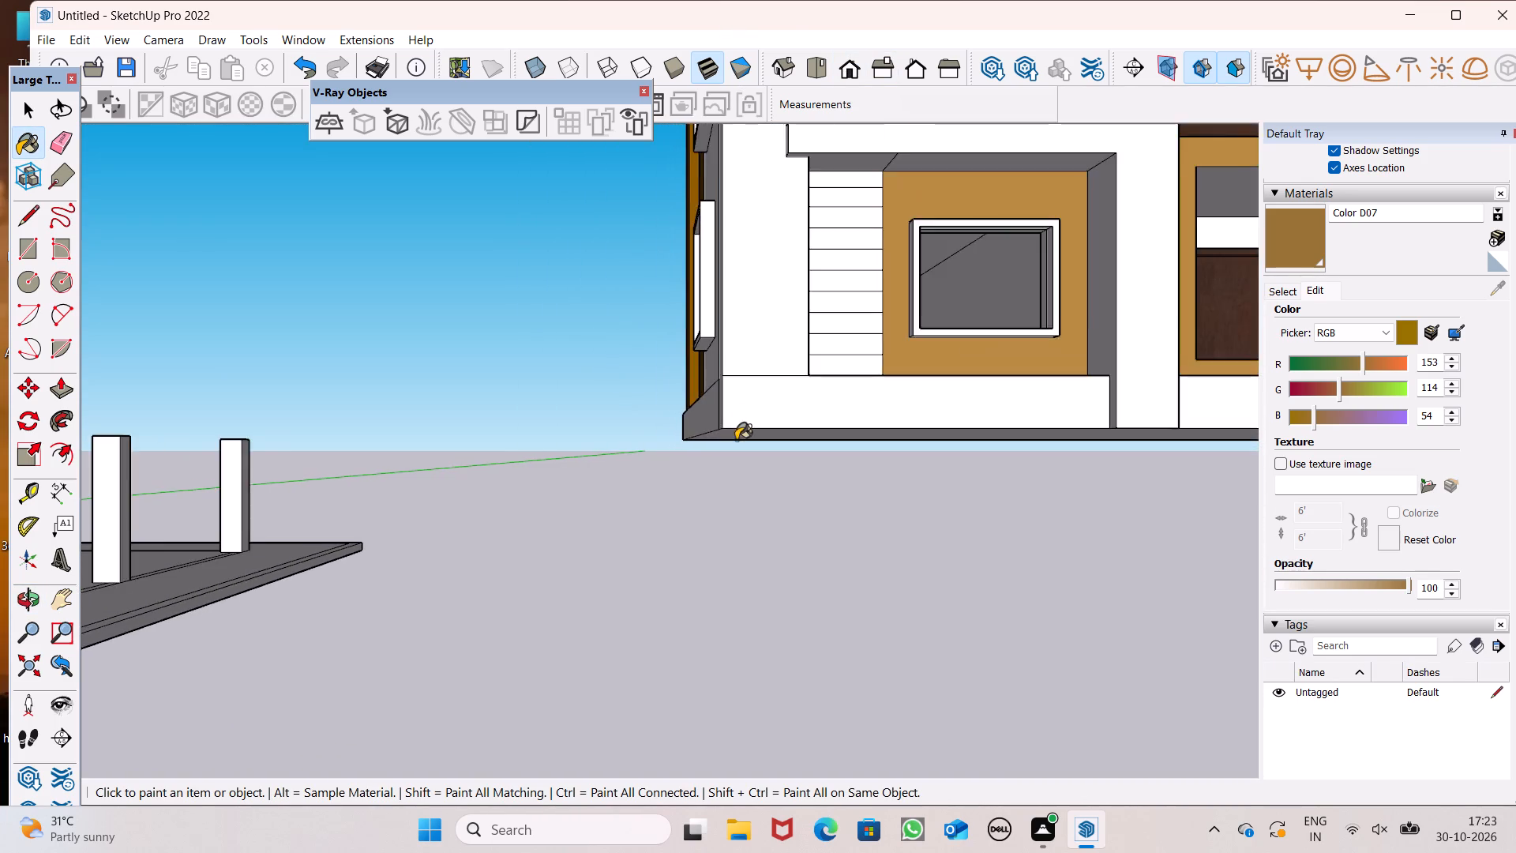
{"action": "scroll", "coordinate": [736, 440], "scroll_direction": "down", "scroll_amount": 11}
{"action": "middle_click_drag", "start_coordinate": [760, 478], "coordinate": [679, 464]}
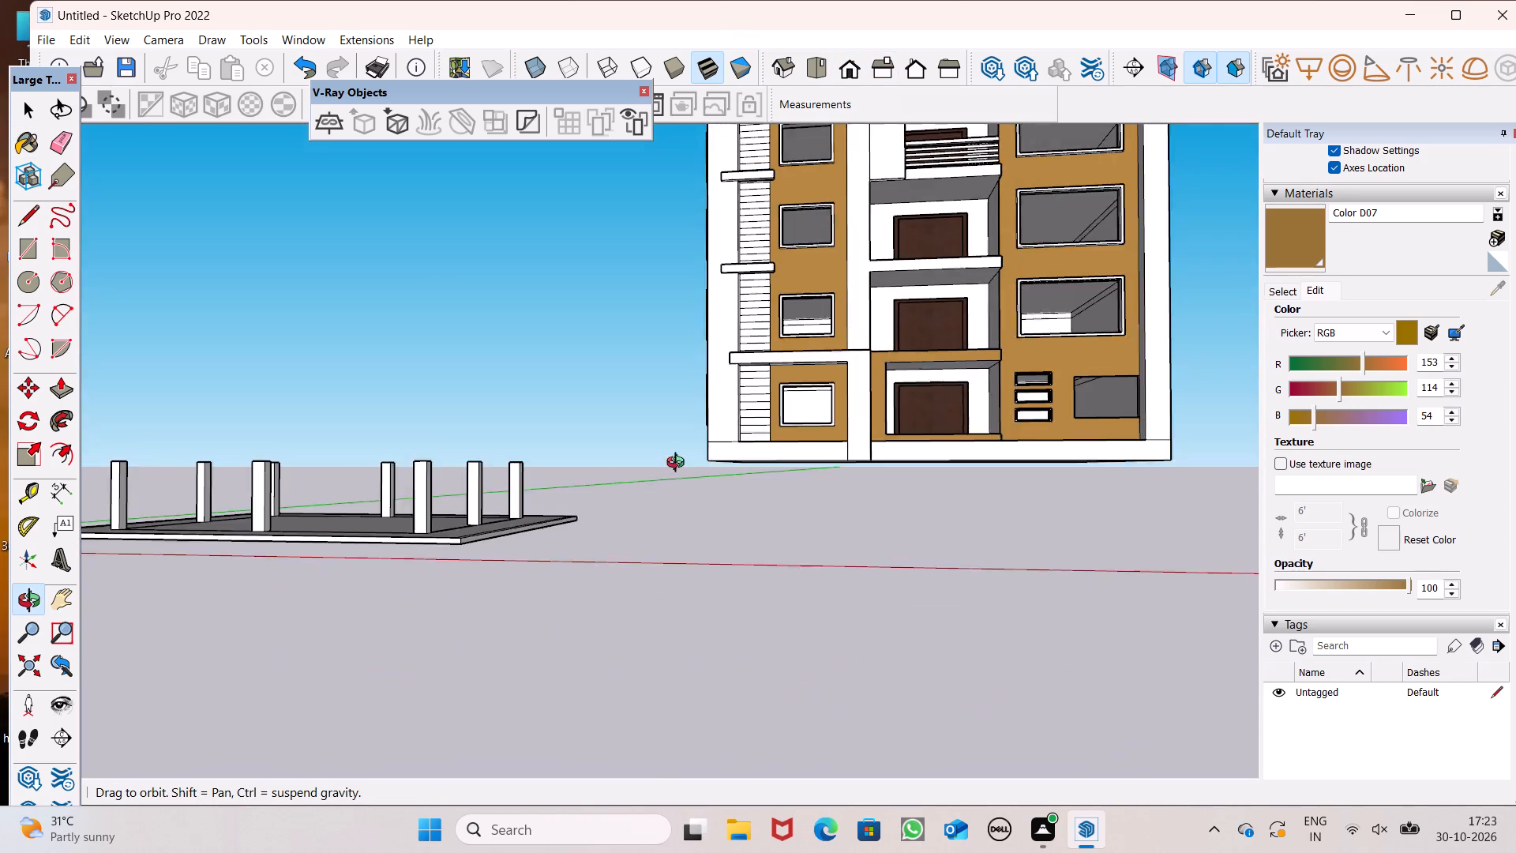
{"action": "middle_click_drag", "start_coordinate": [679, 464], "coordinate": [678, 464]}
{"action": "scroll", "coordinate": [678, 464], "scroll_direction": "up", "scroll_amount": 1}
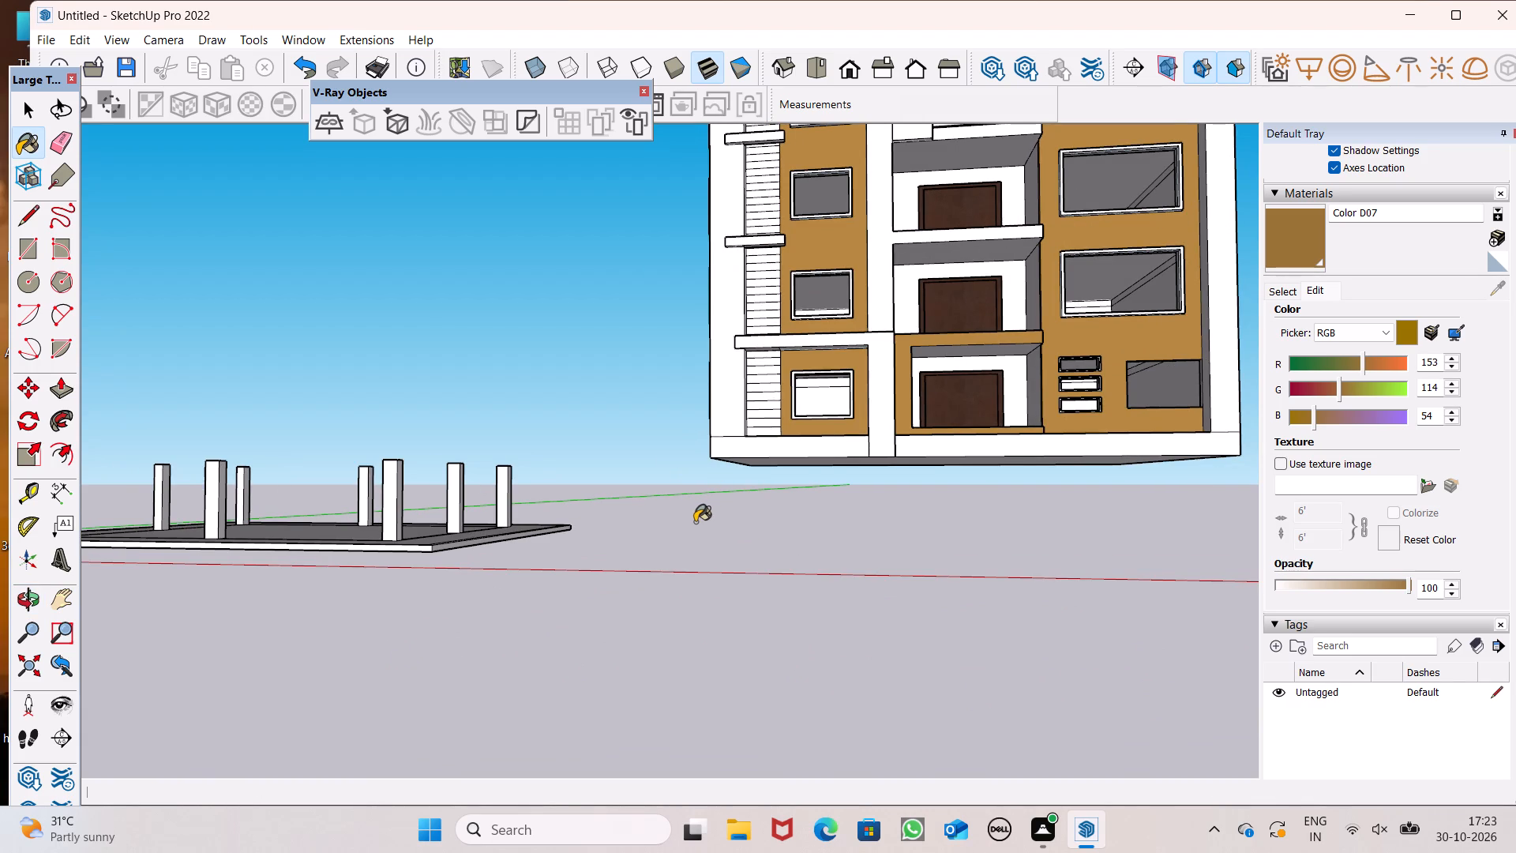
Examine the repainted front facade from several heights and distances, including the blank wall above the narrow window column.
{"action": "scroll", "coordinate": [681, 517], "scroll_direction": "down", "scroll_amount": 4}
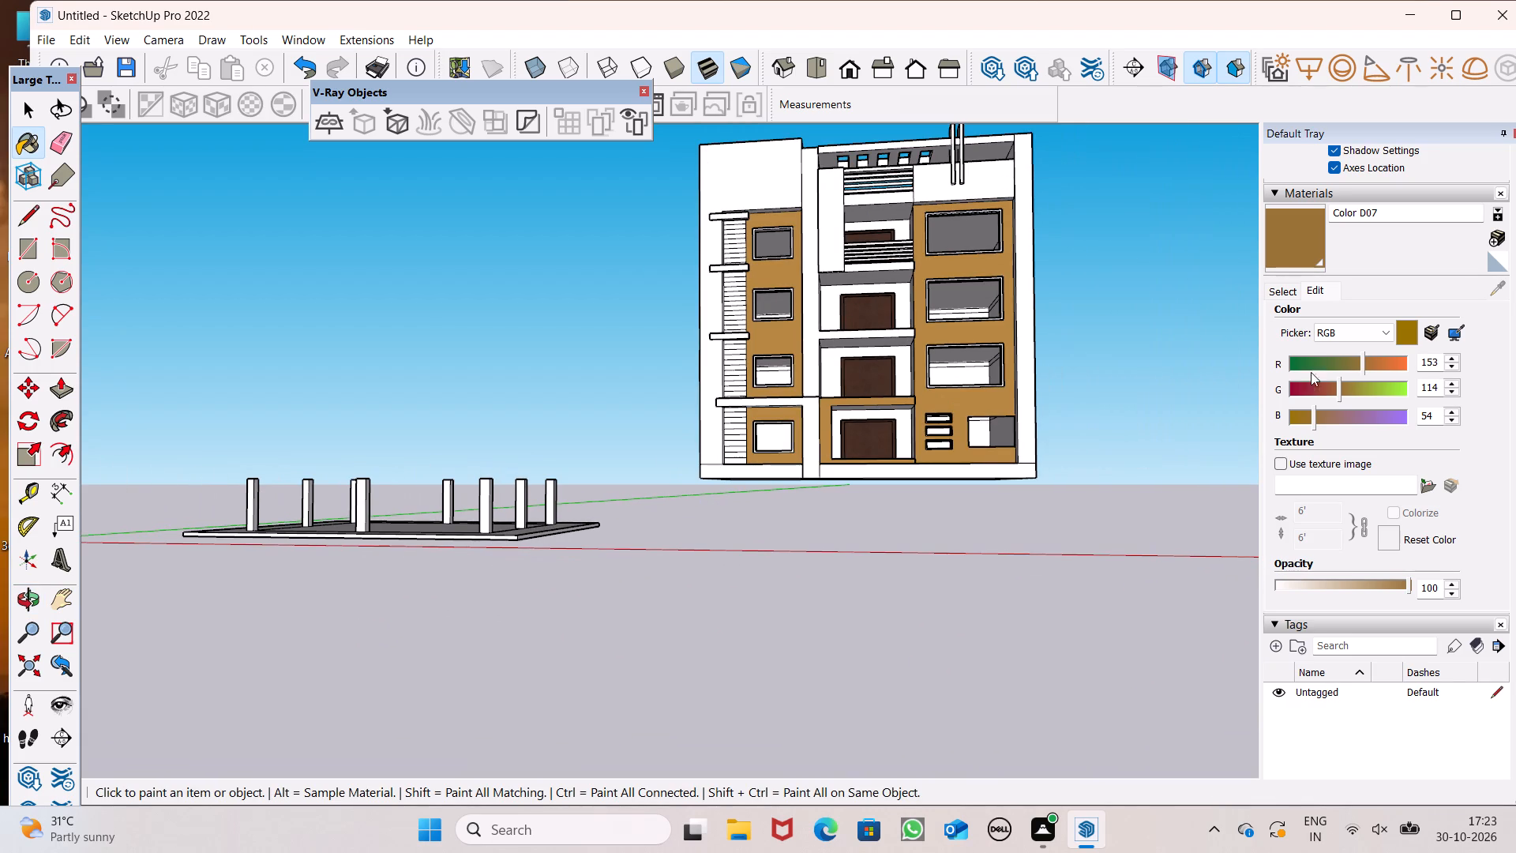
{"action": "scroll", "coordinate": [981, 387], "scroll_direction": "down", "scroll_amount": 2}
{"action": "middle_click_drag", "start_coordinate": [846, 382], "coordinate": [841, 502]}
{"action": "scroll", "coordinate": [851, 541], "scroll_direction": "up", "scroll_amount": 7}
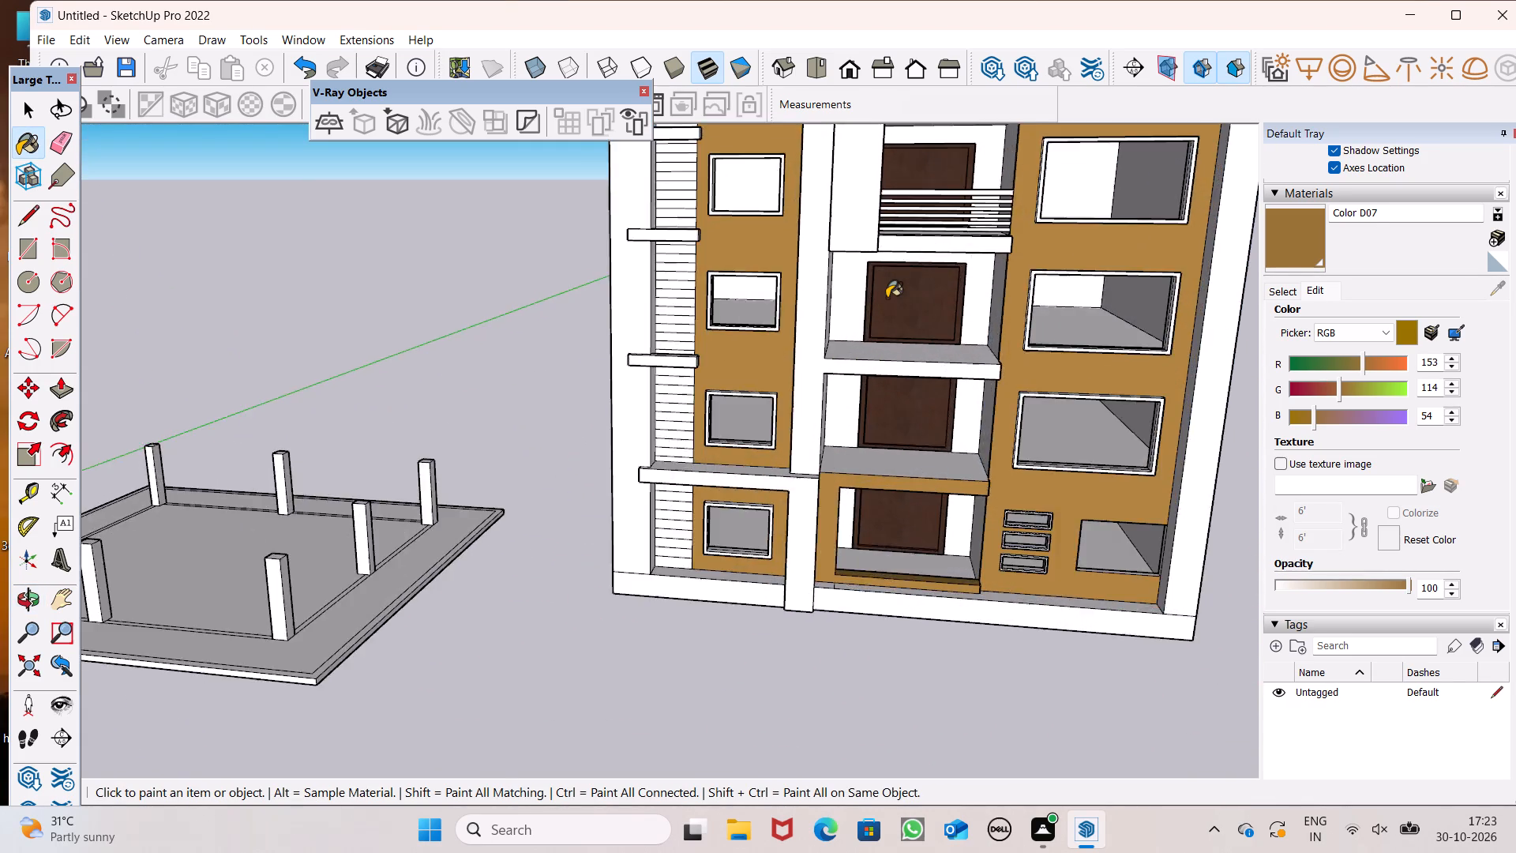
{"action": "scroll", "coordinate": [887, 298], "scroll_direction": "down", "scroll_amount": 4}
{"action": "scroll", "coordinate": [1013, 356], "scroll_direction": "down", "scroll_amount": 3}
{"action": "scroll", "coordinate": [1028, 314], "scroll_direction": "up", "scroll_amount": 4}
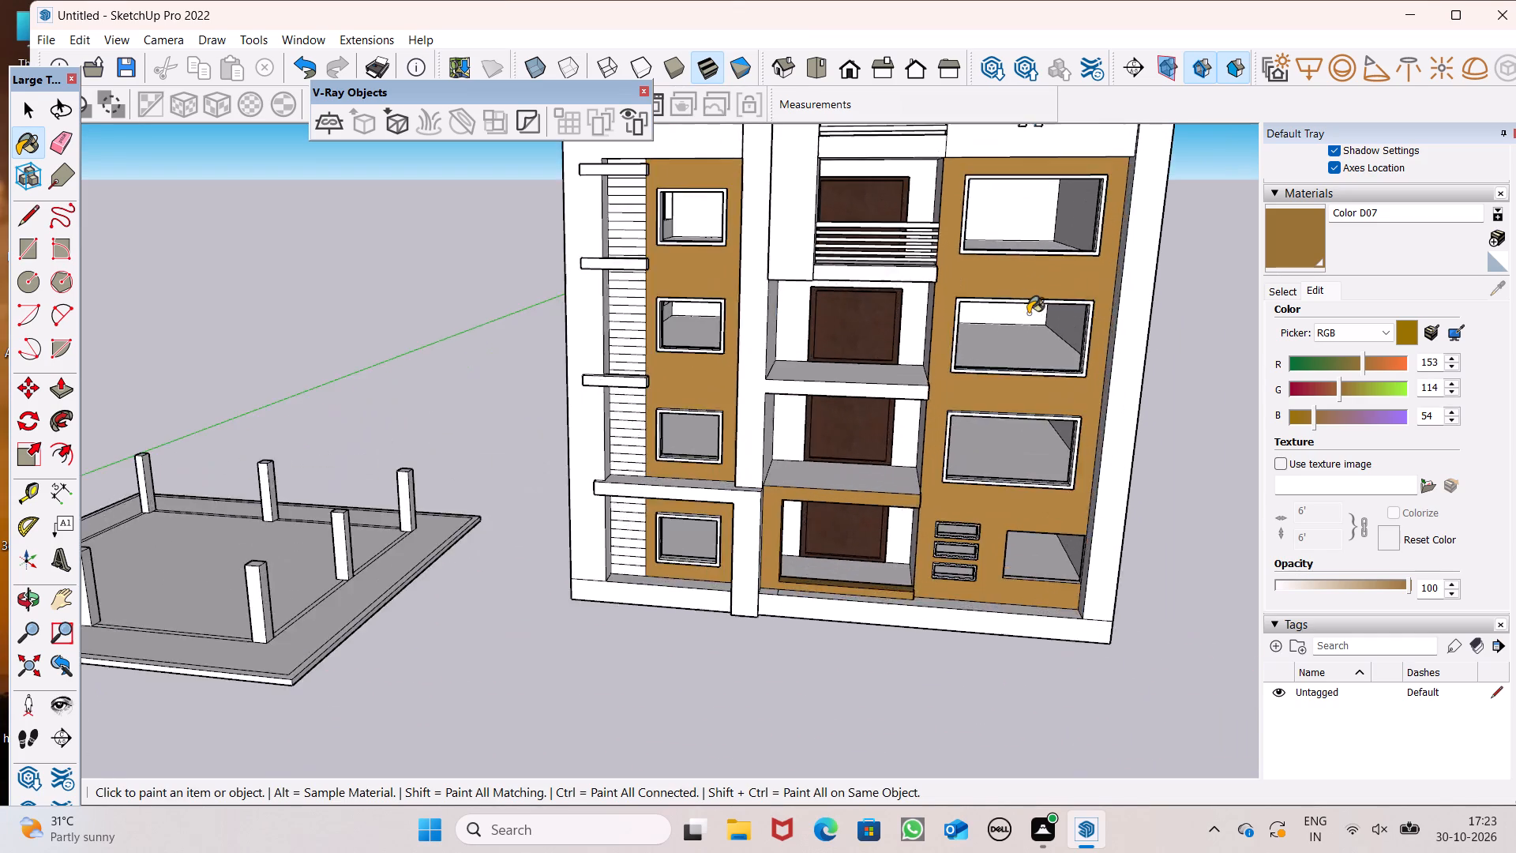
{"action": "scroll", "coordinate": [1028, 314], "scroll_direction": "up", "scroll_amount": 2}
{"action": "middle_click_drag", "start_coordinate": [979, 306], "coordinate": [974, 413]}
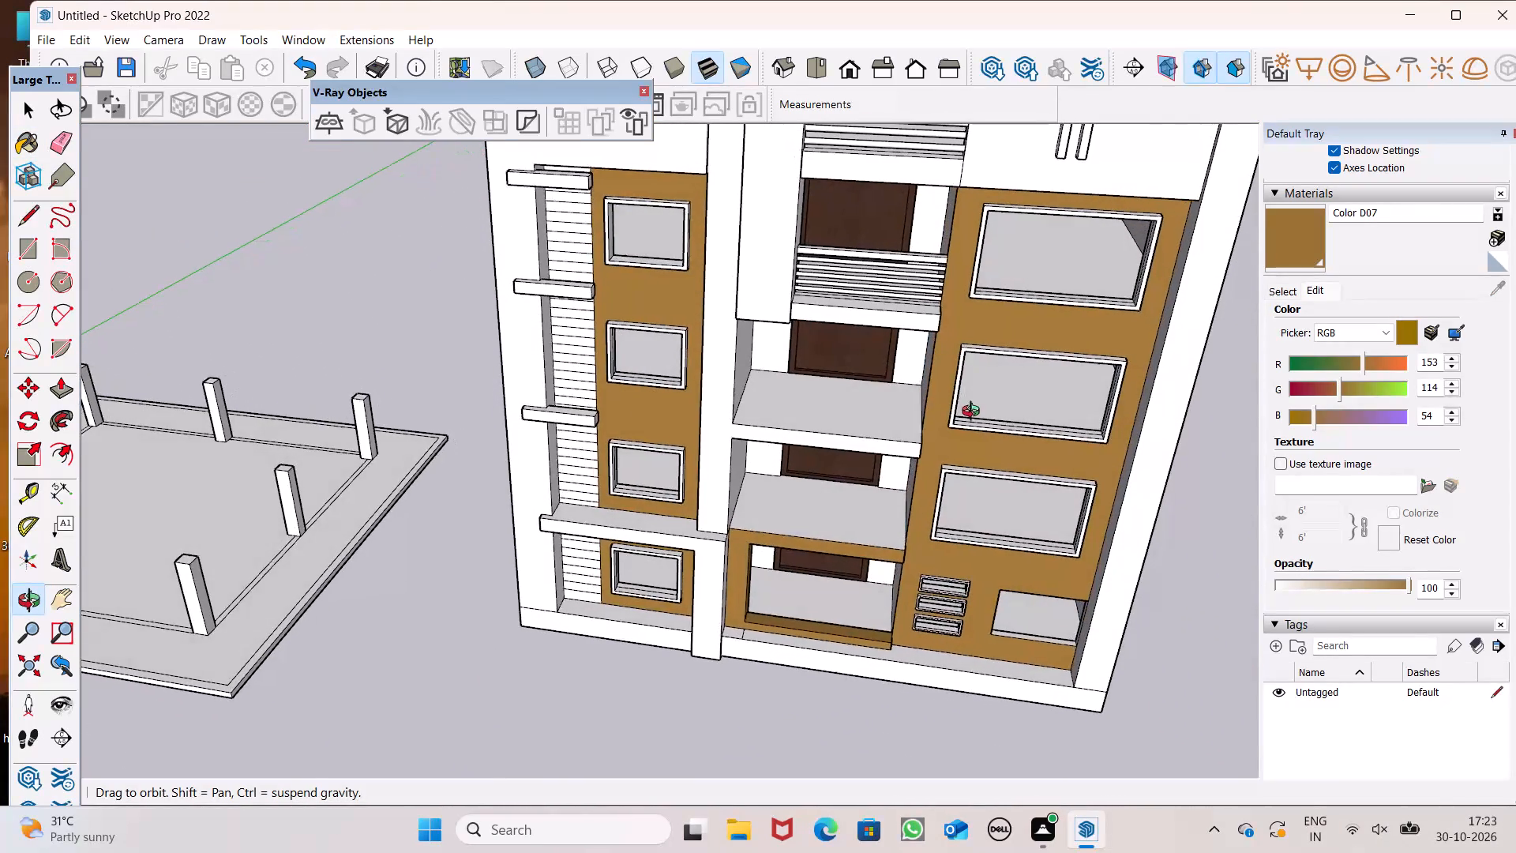
{"action": "middle_click_drag", "start_coordinate": [974, 413], "coordinate": [975, 414]}
{"action": "scroll", "coordinate": [871, 170], "scroll_direction": "up", "scroll_amount": 4}
{"action": "scroll", "coordinate": [824, 310], "scroll_direction": "down", "scroll_amount": 4}
{"action": "middle_click_drag", "start_coordinate": [835, 304], "coordinate": [861, 250]}
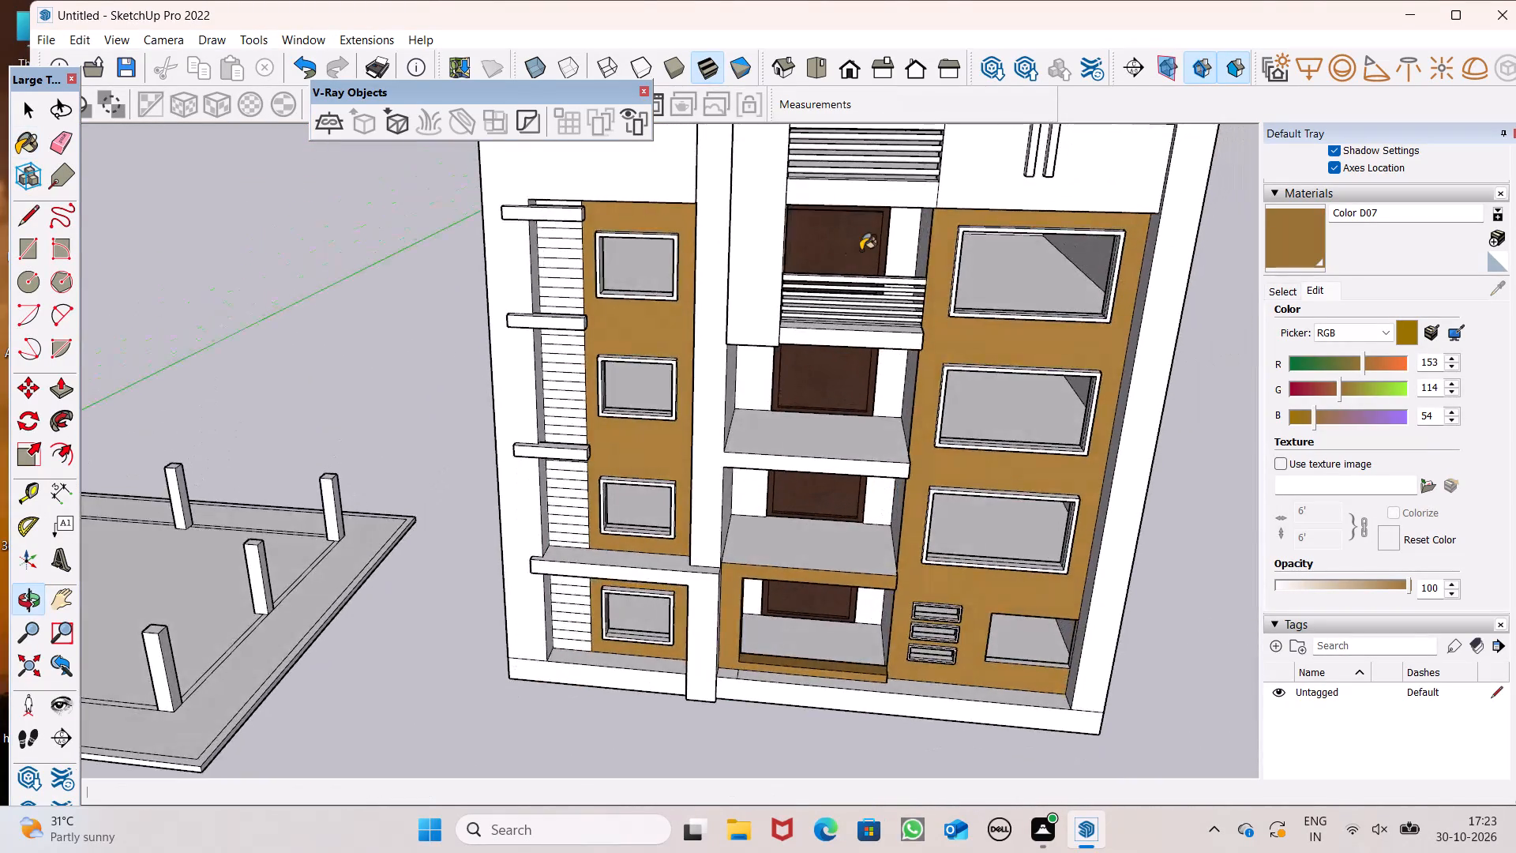
{"action": "scroll", "coordinate": [809, 280], "scroll_direction": "down", "scroll_amount": 4}
{"action": "scroll", "coordinate": [771, 206], "scroll_direction": "up", "scroll_amount": 6}
{"action": "middle_click_drag", "start_coordinate": [788, 176], "coordinate": [815, 134]}
{"action": "scroll", "coordinate": [816, 132], "scroll_direction": "up", "scroll_amount": 2}
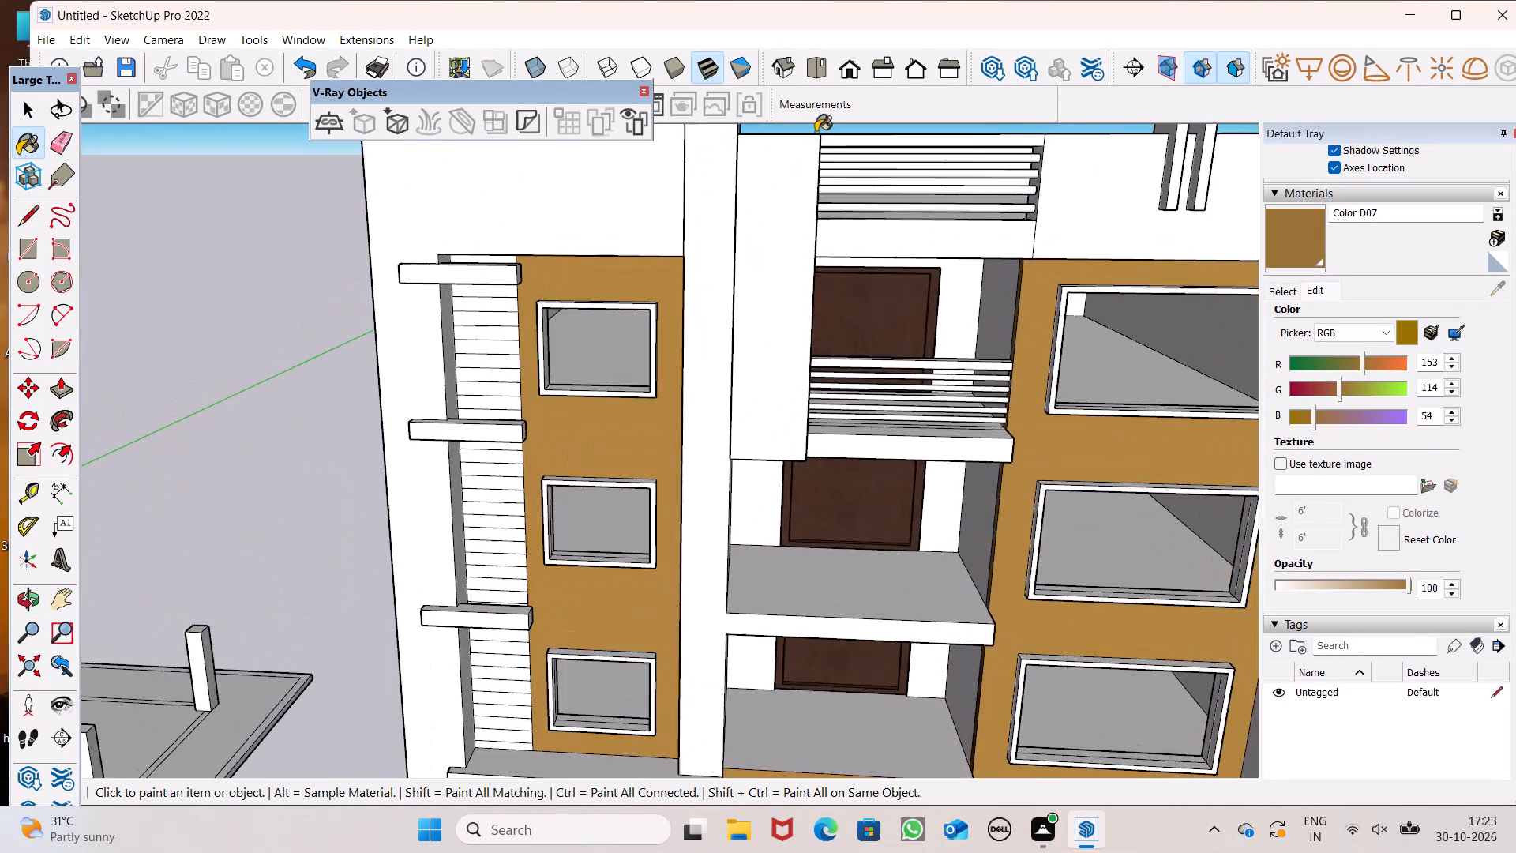
{"action": "scroll", "coordinate": [816, 132], "scroll_direction": "up", "scroll_amount": 1}
{"action": "scroll", "coordinate": [863, 370], "scroll_direction": "down", "scroll_amount": 5}
{"action": "scroll", "coordinate": [770, 326], "scroll_direction": "down", "scroll_amount": 3}
{"action": "middle_click_drag", "start_coordinate": [768, 329], "coordinate": [831, 419]}
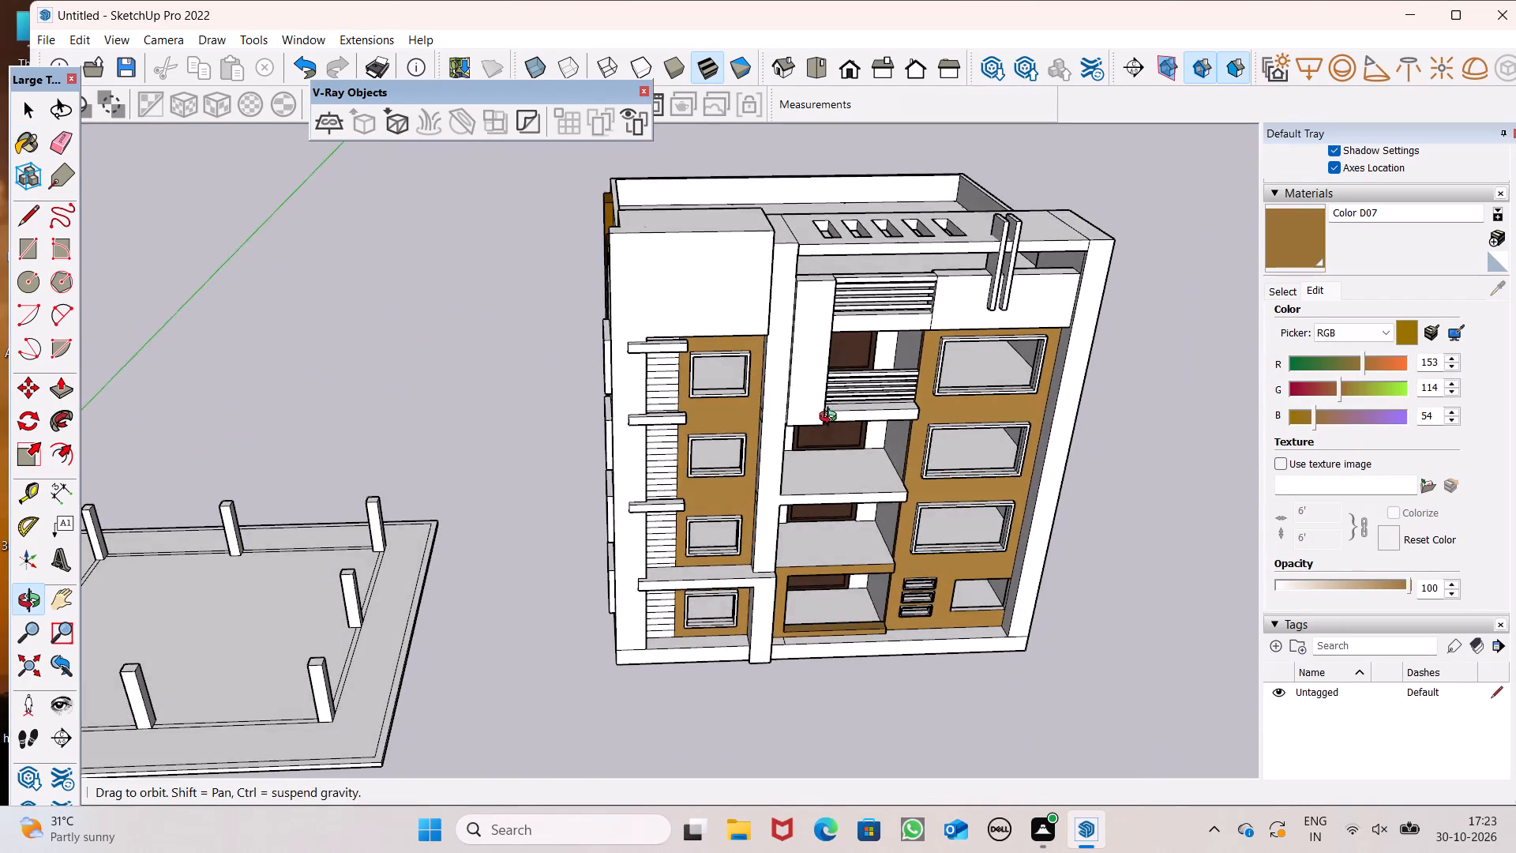
{"action": "middle_click_drag", "start_coordinate": [831, 419], "coordinate": [831, 419]}
{"action": "scroll", "coordinate": [702, 314], "scroll_direction": "up", "scroll_amount": 6}
{"action": "scroll", "coordinate": [687, 277], "scroll_direction": "down", "scroll_amount": 4}
{"action": "middle_click_drag", "start_coordinate": [721, 274], "coordinate": [616, 179]}
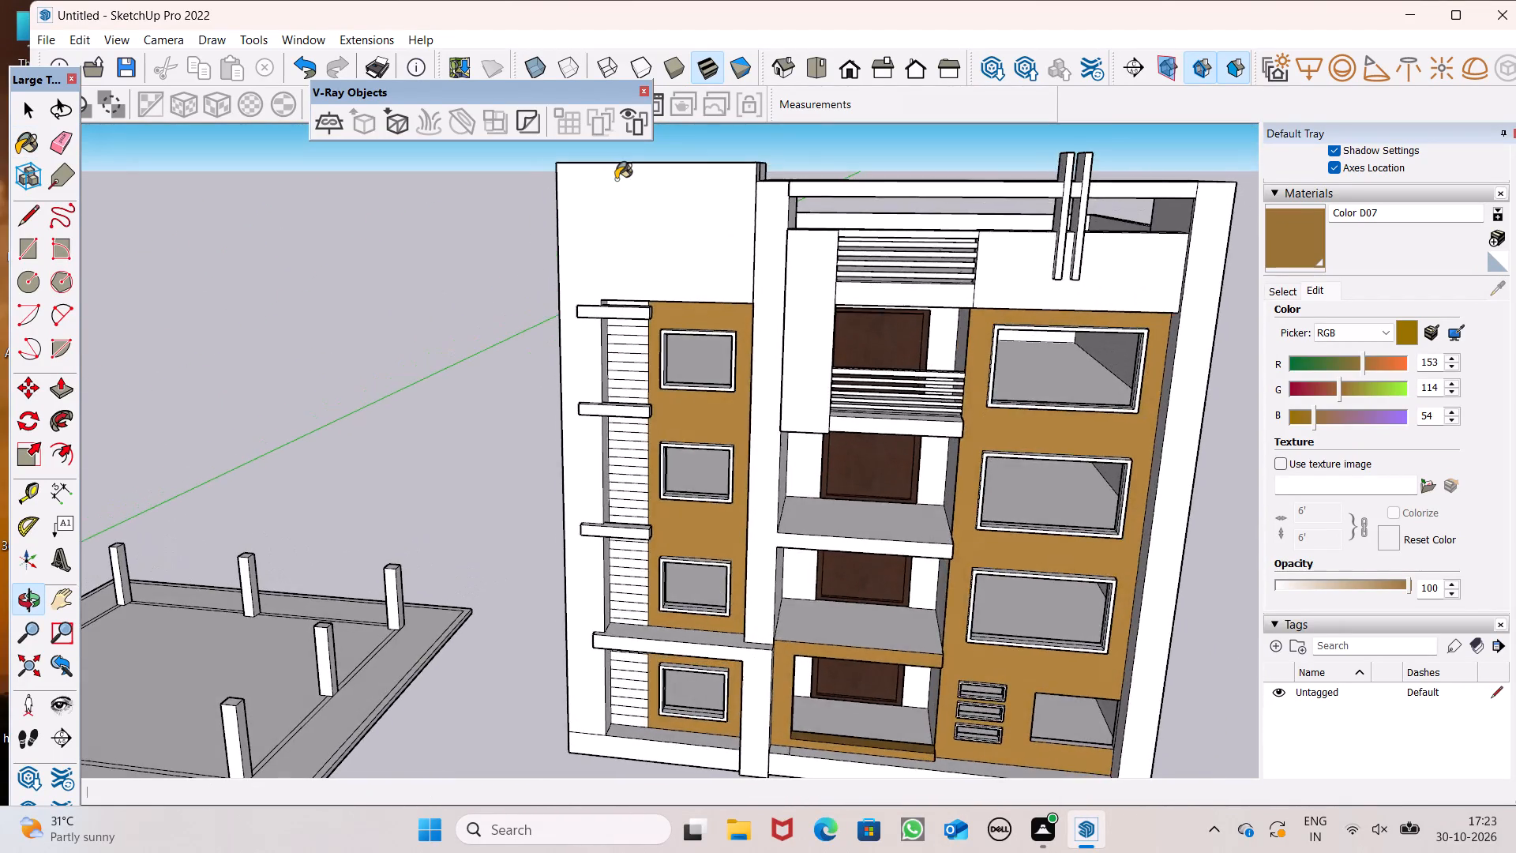
{"action": "scroll", "coordinate": [616, 179], "scroll_direction": "up", "scroll_amount": 6}
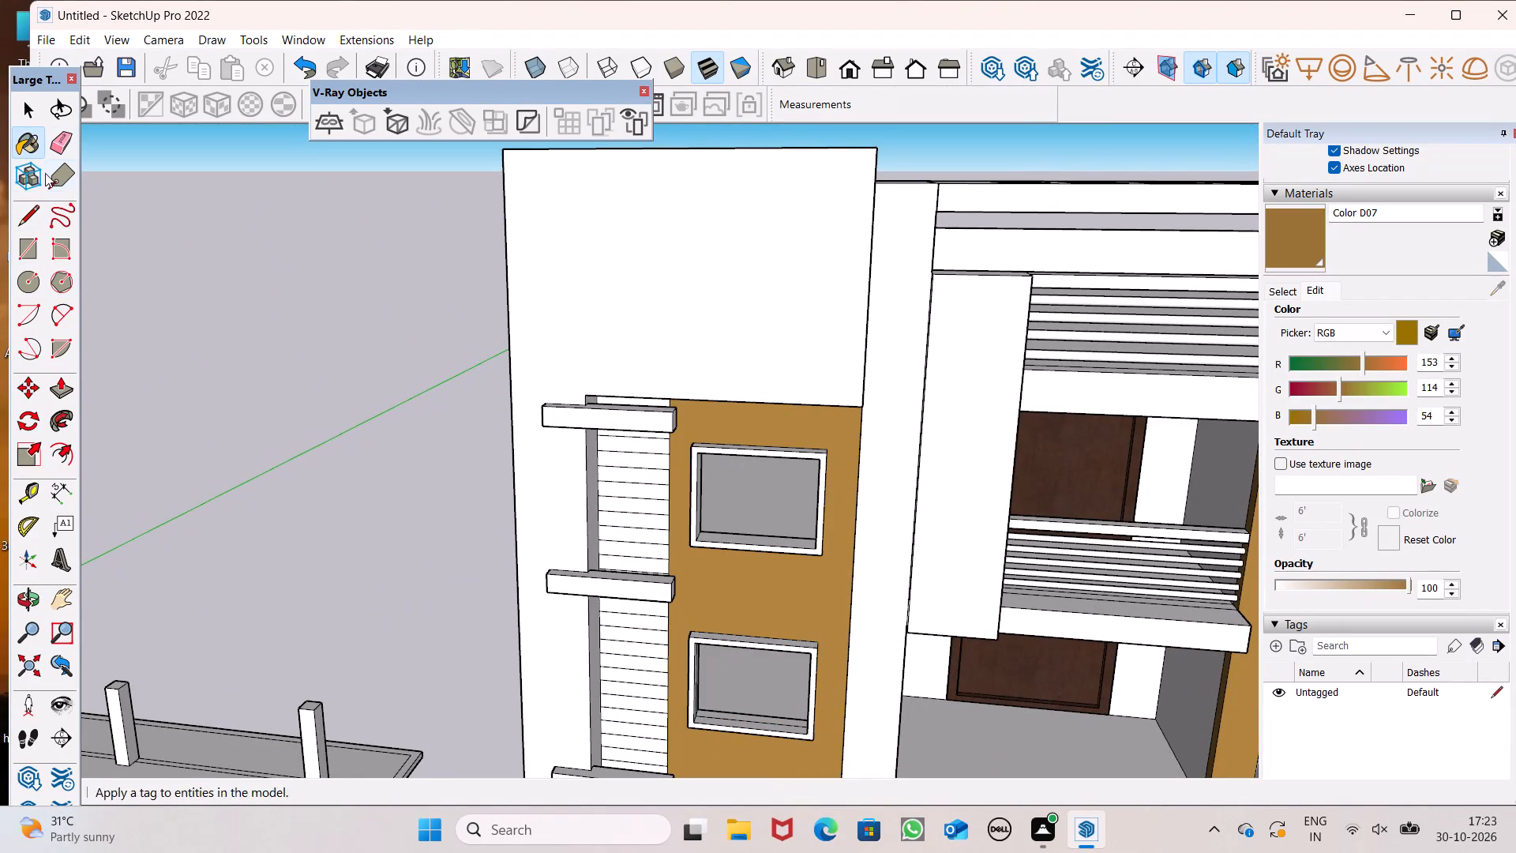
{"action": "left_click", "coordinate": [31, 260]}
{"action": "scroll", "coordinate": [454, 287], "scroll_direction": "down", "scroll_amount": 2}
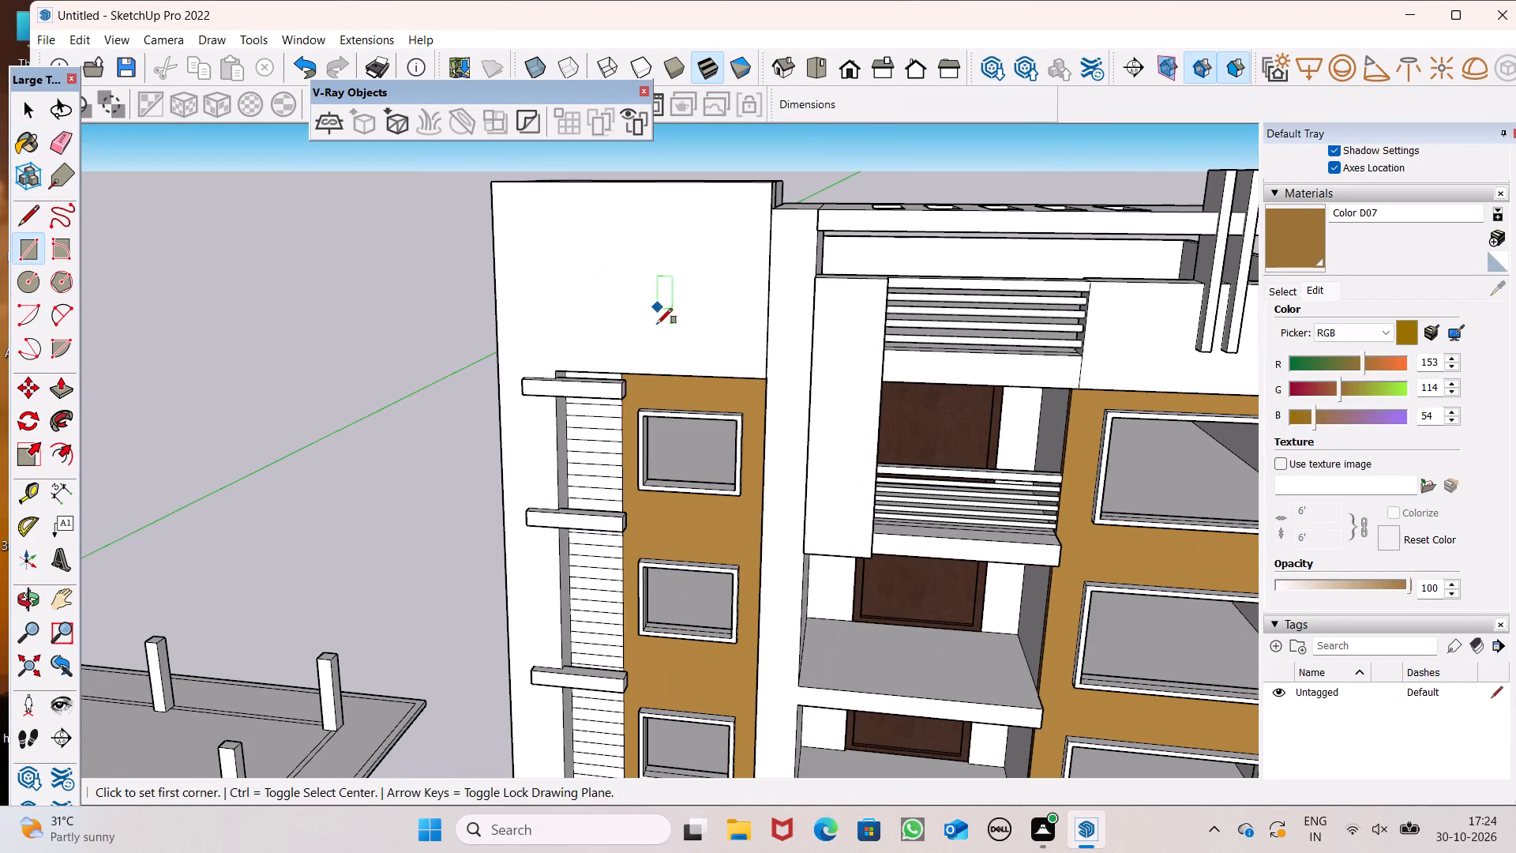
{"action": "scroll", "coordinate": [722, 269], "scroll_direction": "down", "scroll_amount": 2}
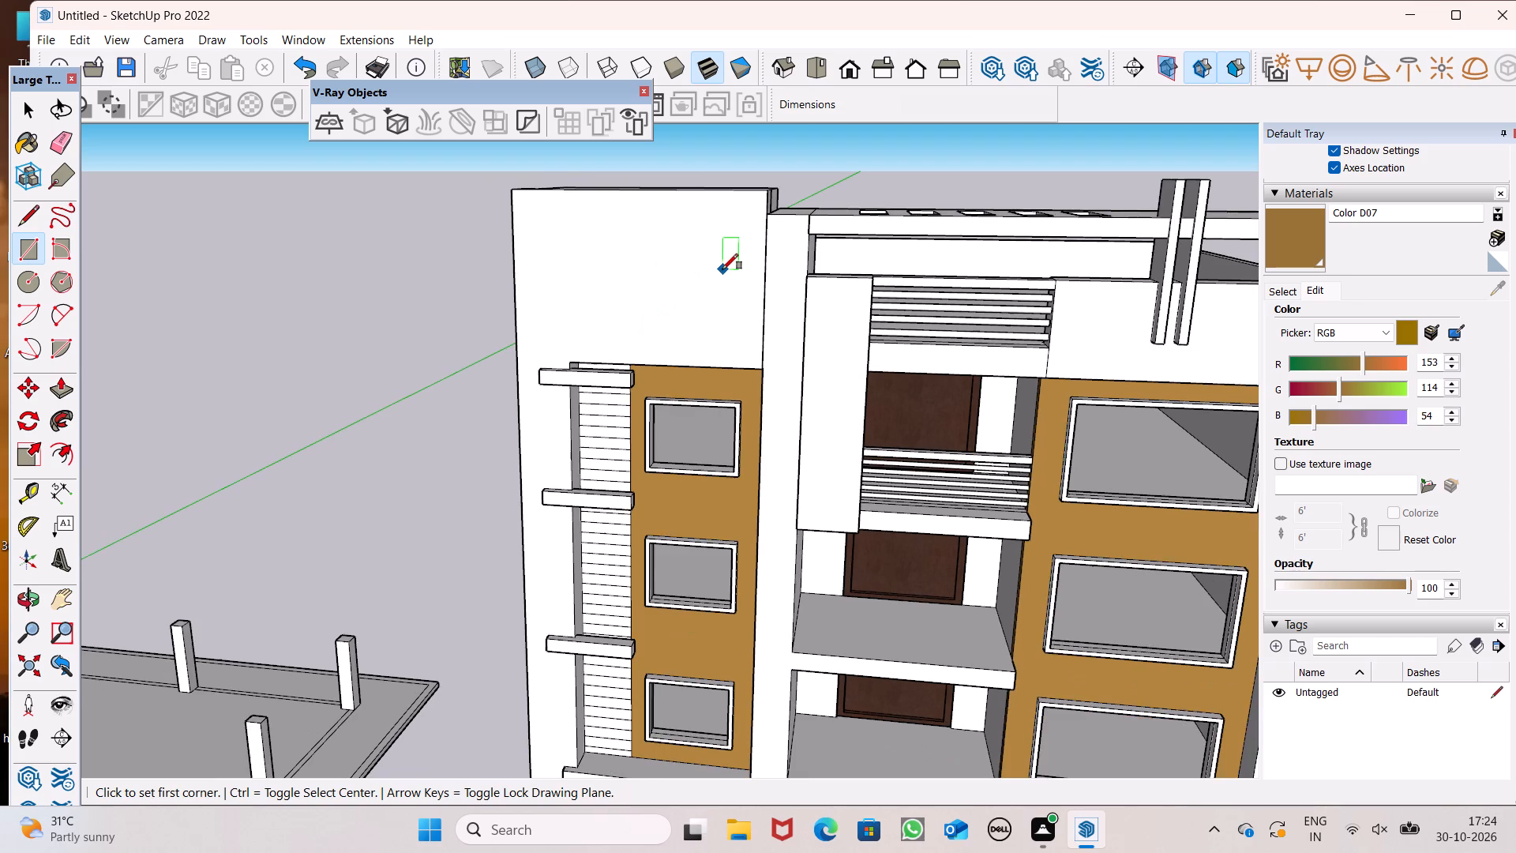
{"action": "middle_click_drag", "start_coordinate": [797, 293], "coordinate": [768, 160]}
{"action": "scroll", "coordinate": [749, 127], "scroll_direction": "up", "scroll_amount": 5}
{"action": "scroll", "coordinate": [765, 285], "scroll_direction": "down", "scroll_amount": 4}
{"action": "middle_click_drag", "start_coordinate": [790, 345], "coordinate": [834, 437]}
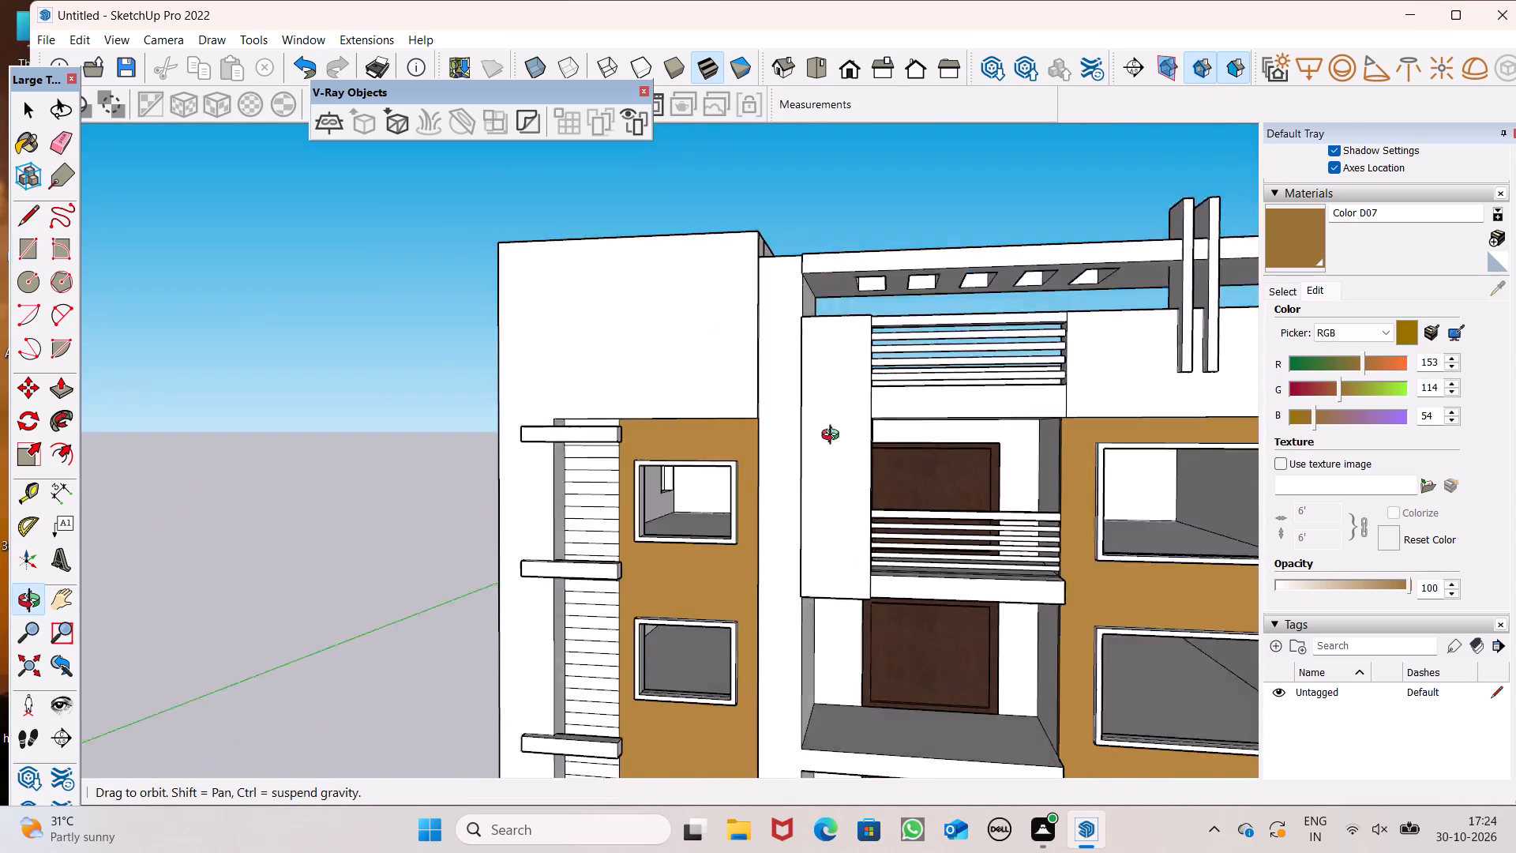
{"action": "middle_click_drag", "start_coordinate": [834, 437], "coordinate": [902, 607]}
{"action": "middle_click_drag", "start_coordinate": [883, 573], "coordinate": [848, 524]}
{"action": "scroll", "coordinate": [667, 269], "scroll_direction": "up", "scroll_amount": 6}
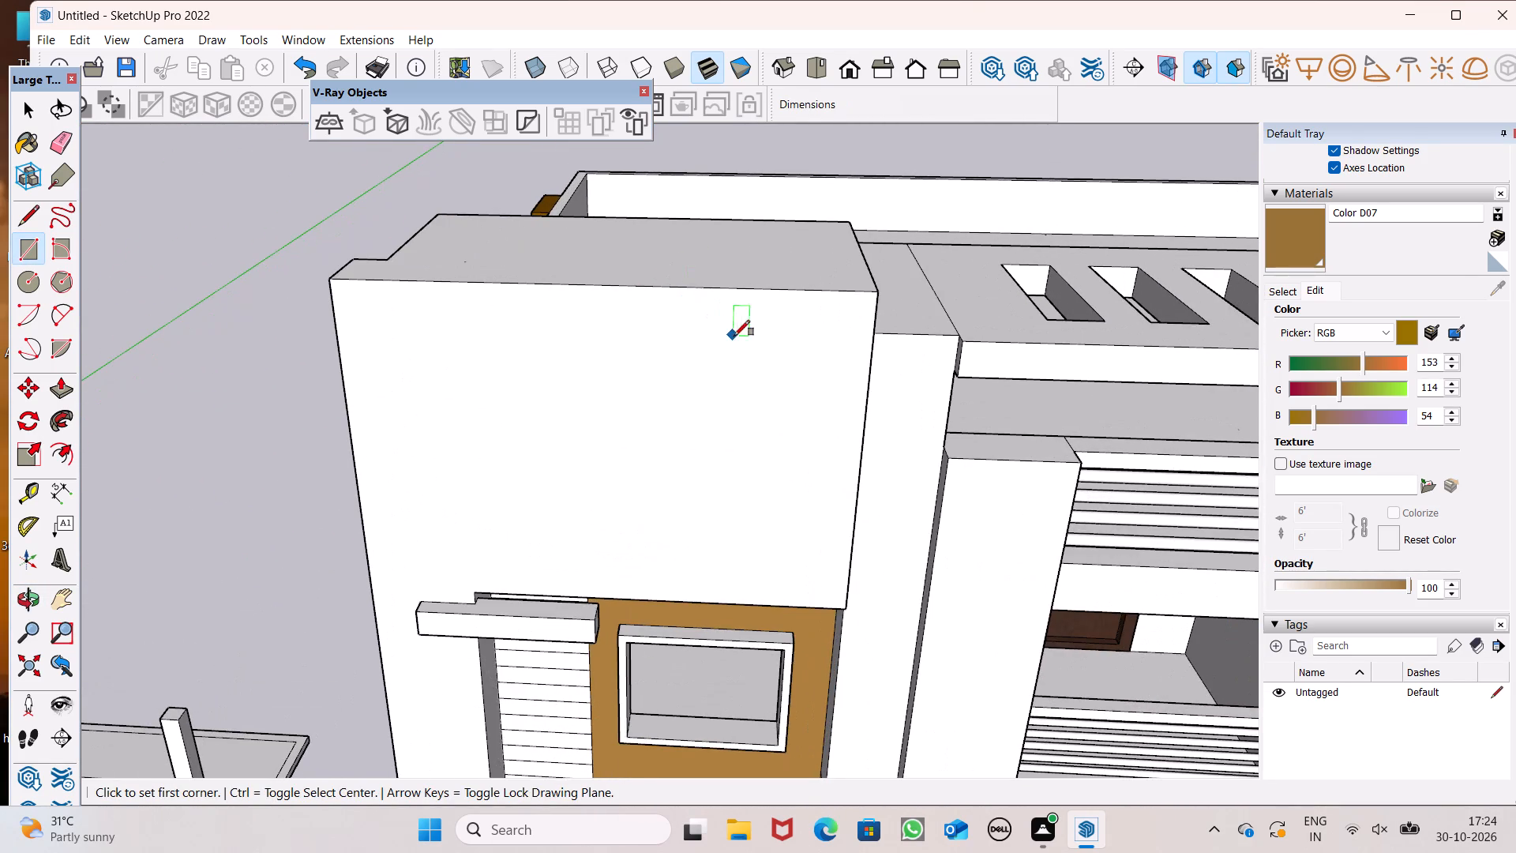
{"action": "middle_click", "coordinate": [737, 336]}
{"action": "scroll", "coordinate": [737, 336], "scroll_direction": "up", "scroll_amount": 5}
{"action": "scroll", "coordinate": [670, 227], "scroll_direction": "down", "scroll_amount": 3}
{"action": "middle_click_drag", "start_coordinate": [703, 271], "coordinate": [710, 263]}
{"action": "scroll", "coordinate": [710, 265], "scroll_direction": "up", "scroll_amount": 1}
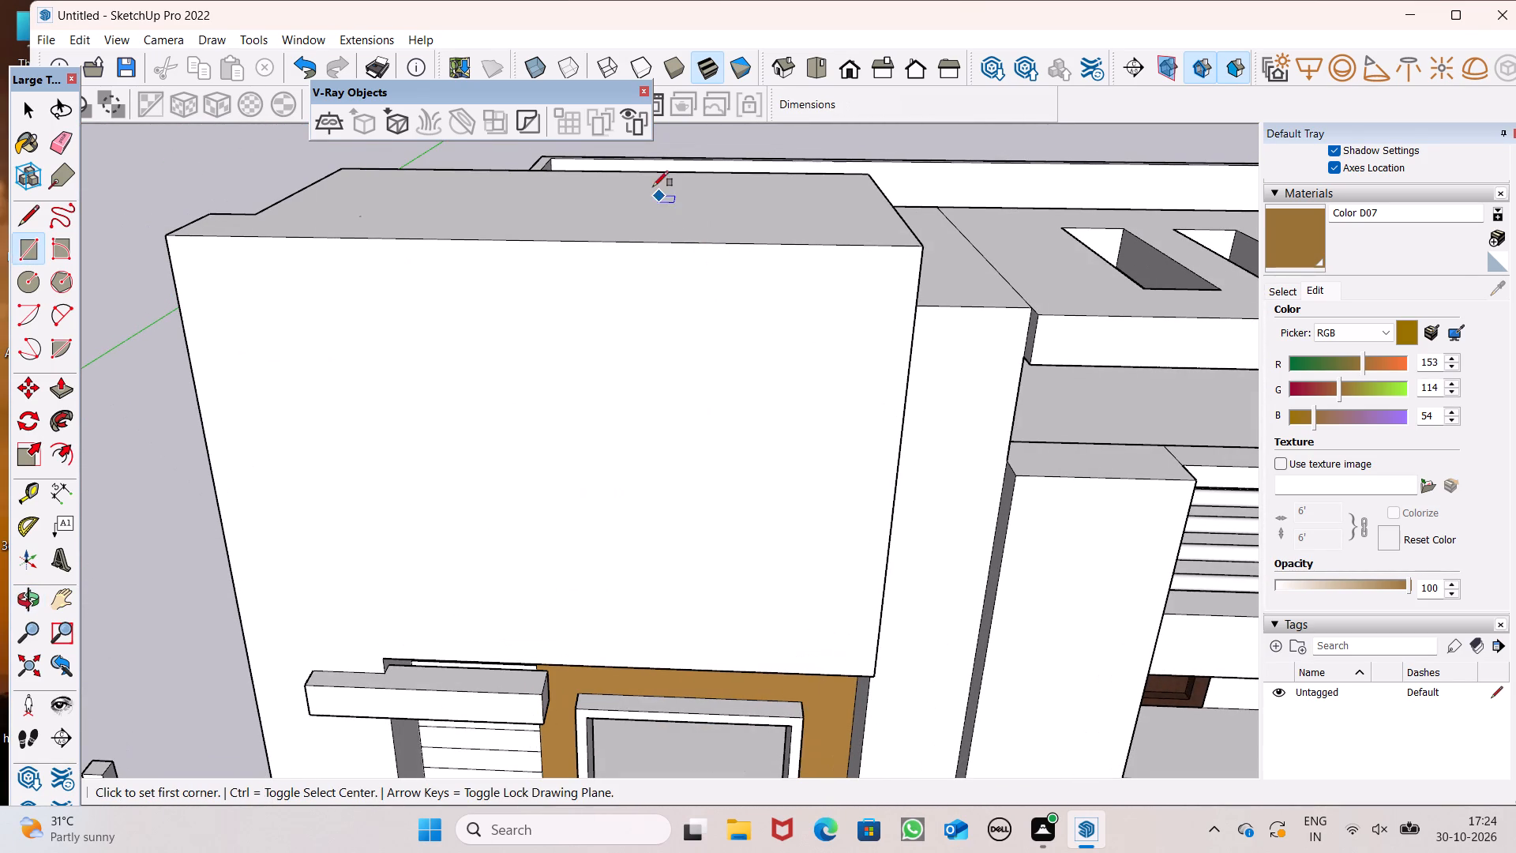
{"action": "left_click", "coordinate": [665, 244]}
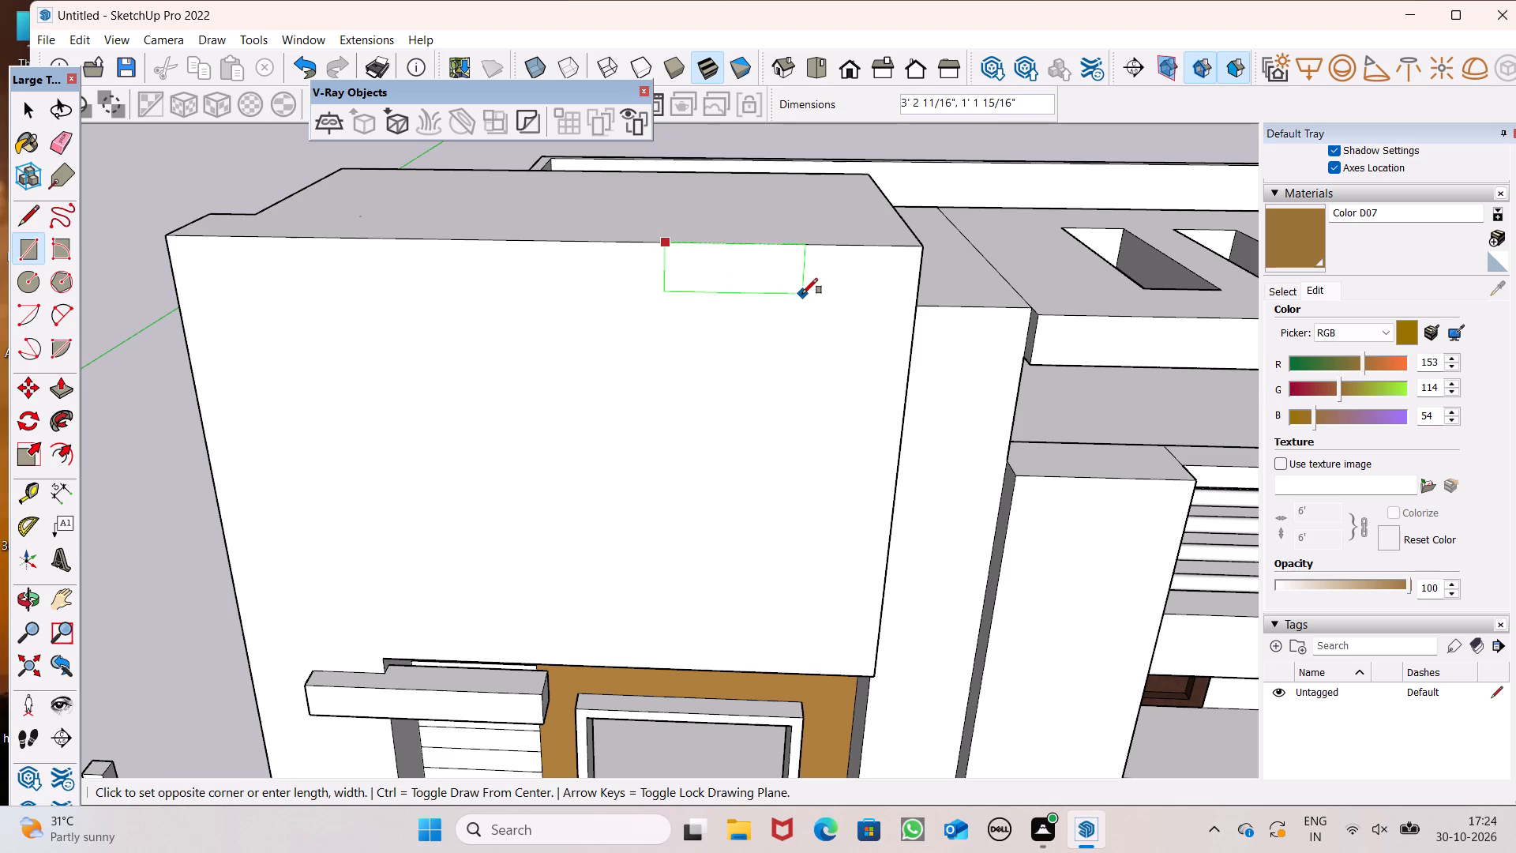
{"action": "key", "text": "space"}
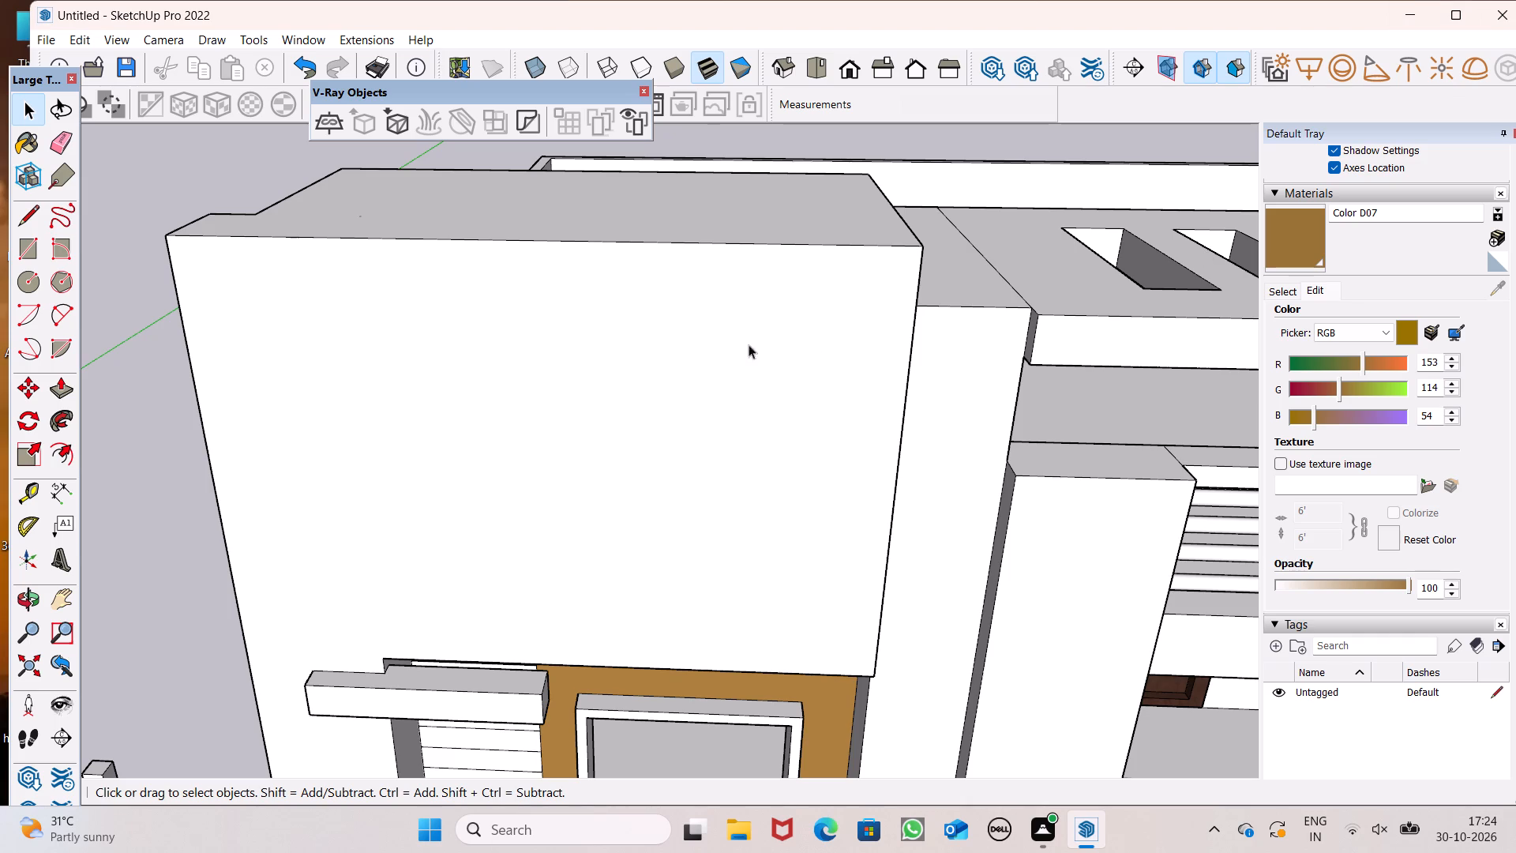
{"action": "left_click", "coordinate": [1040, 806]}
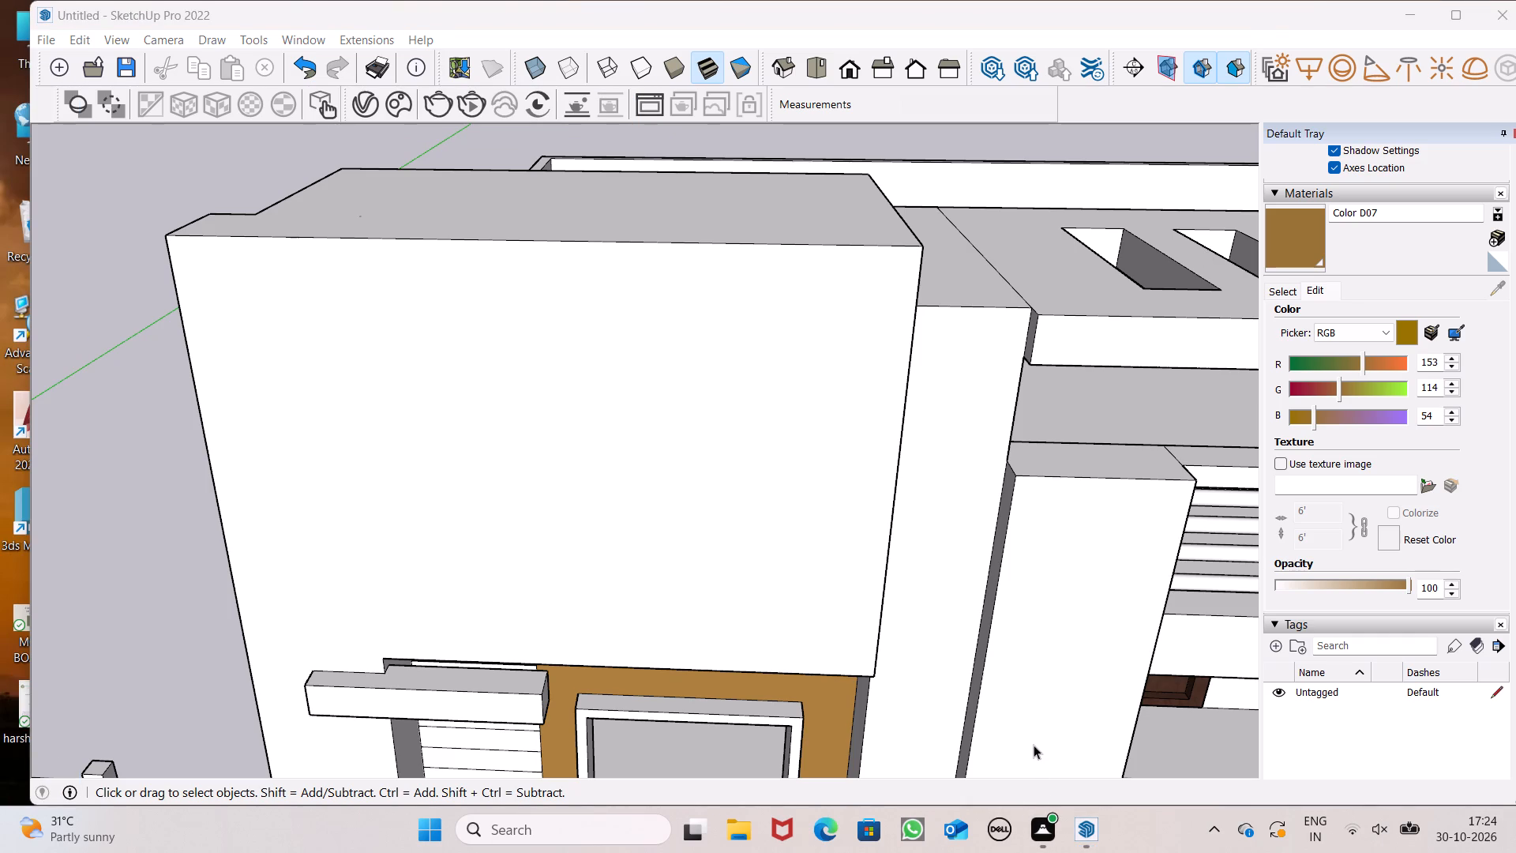
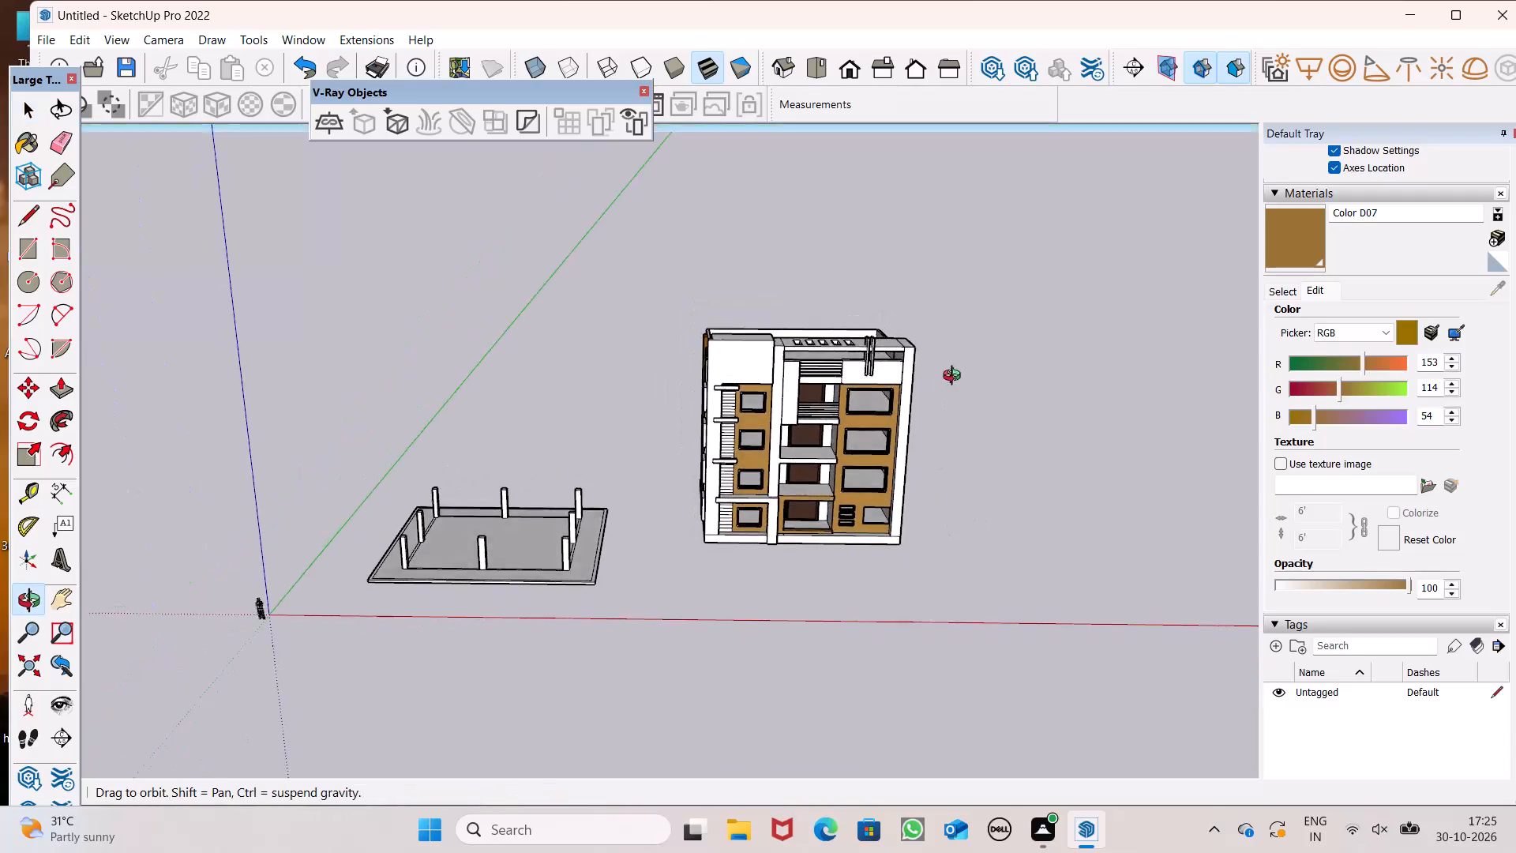
Examine the apartment building's front and side facades, including its window openings, balconies and roof edge.
{"action": "scroll", "coordinate": [873, 360], "scroll_direction": "up", "scroll_amount": 5}
{"action": "scroll", "coordinate": [816, 438], "scroll_direction": "down", "scroll_amount": 1}
{"action": "scroll", "coordinate": [816, 438], "scroll_direction": "up", "scroll_amount": 2}
{"action": "scroll", "coordinate": [817, 424], "scroll_direction": "down", "scroll_amount": 2}
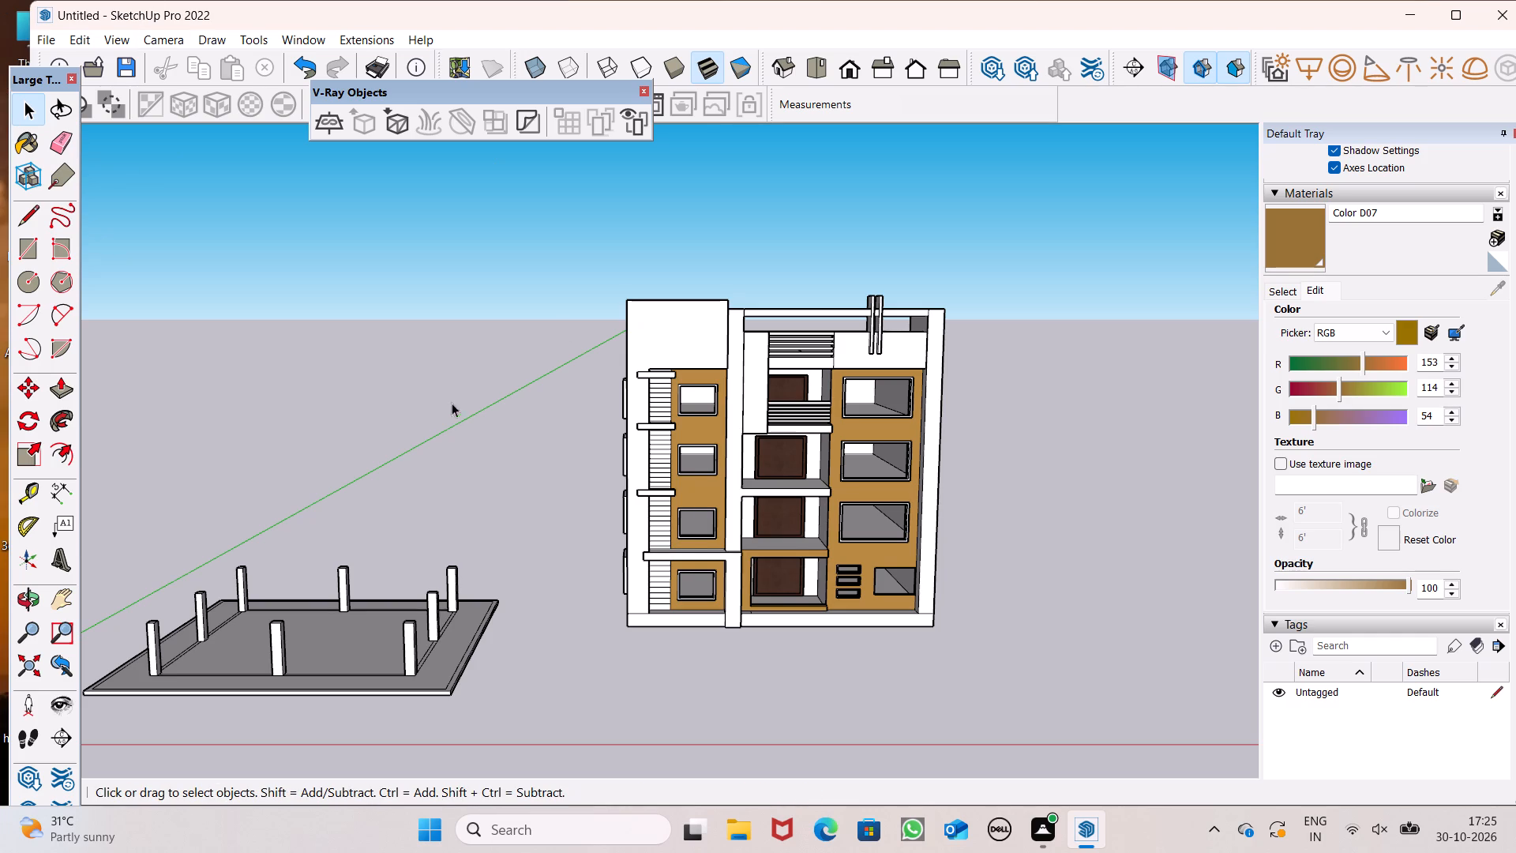
{"action": "scroll", "coordinate": [866, 388], "scroll_direction": "down", "scroll_amount": 2}
{"action": "middle_click_drag", "start_coordinate": [807, 472], "coordinate": [1165, 409]}
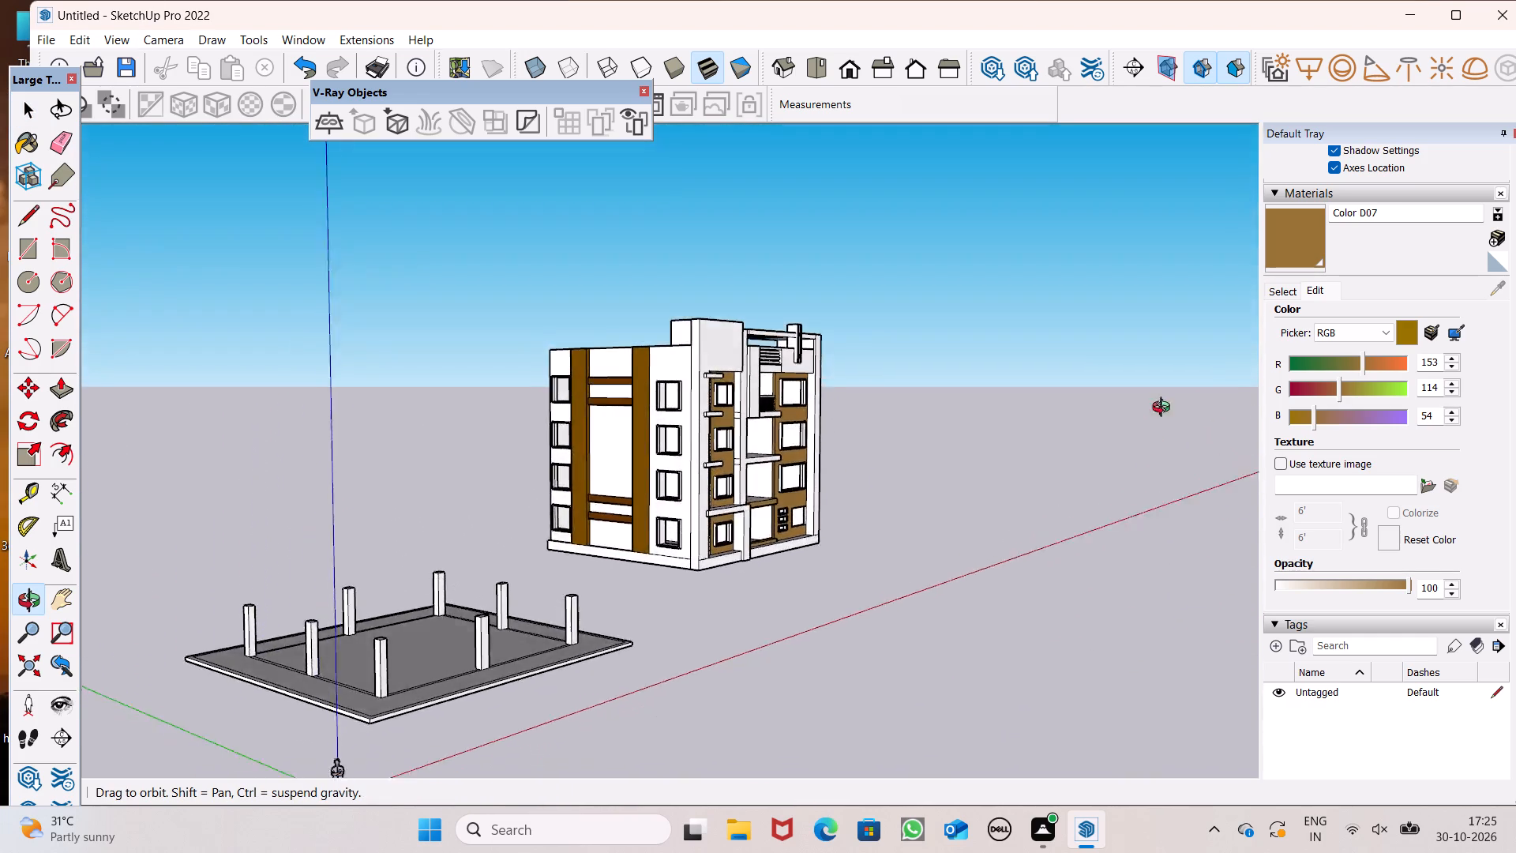
{"action": "middle_click_drag", "start_coordinate": [1165, 409], "coordinate": [1147, 391]}
{"action": "scroll", "coordinate": [857, 369], "scroll_direction": "up", "scroll_amount": 6}
{"action": "scroll", "coordinate": [760, 347], "scroll_direction": "down", "scroll_amount": 5}
{"action": "middle_click_drag", "start_coordinate": [748, 420], "coordinate": [278, 544]}
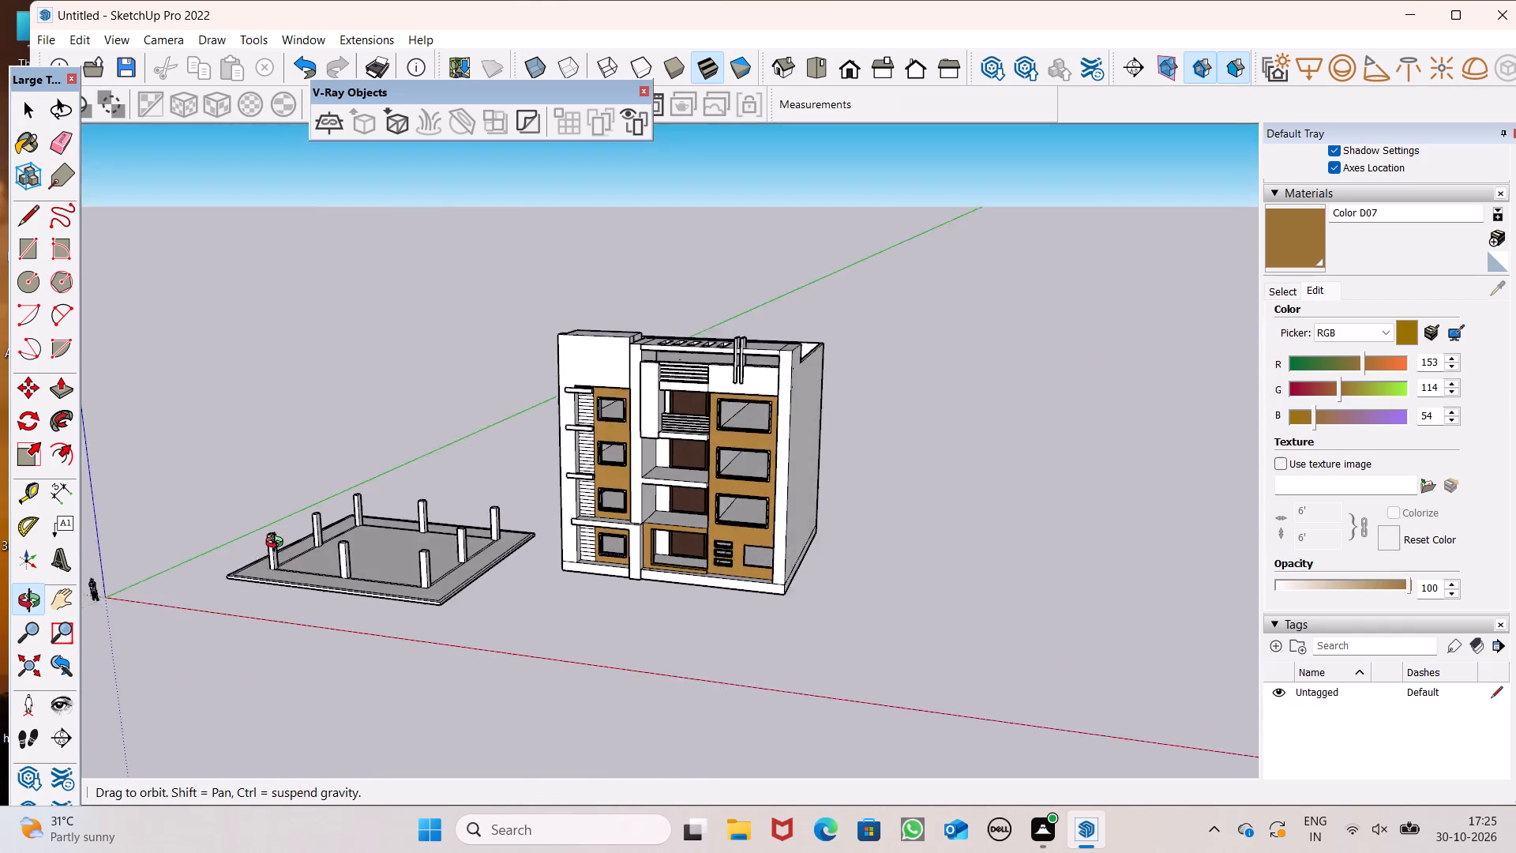
{"action": "middle_click_drag", "start_coordinate": [278, 544], "coordinate": [296, 520]}
{"action": "scroll", "coordinate": [345, 500], "scroll_direction": "up", "scroll_amount": 2}
{"action": "scroll", "coordinate": [513, 430], "scroll_direction": "down", "scroll_amount": 3}
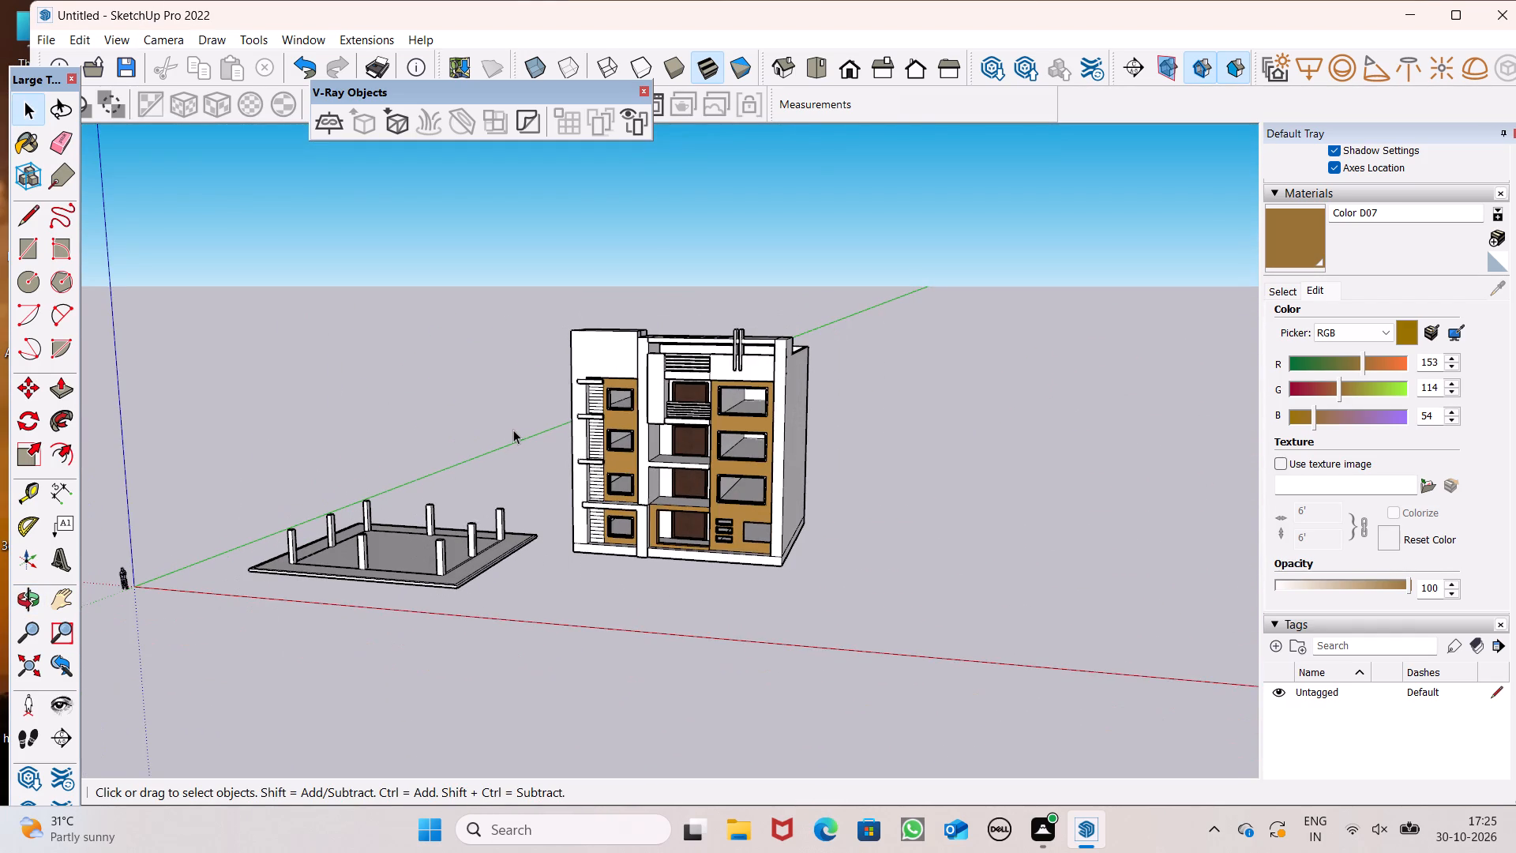
{"action": "scroll", "coordinate": [513, 430], "scroll_direction": "up", "scroll_amount": 1}
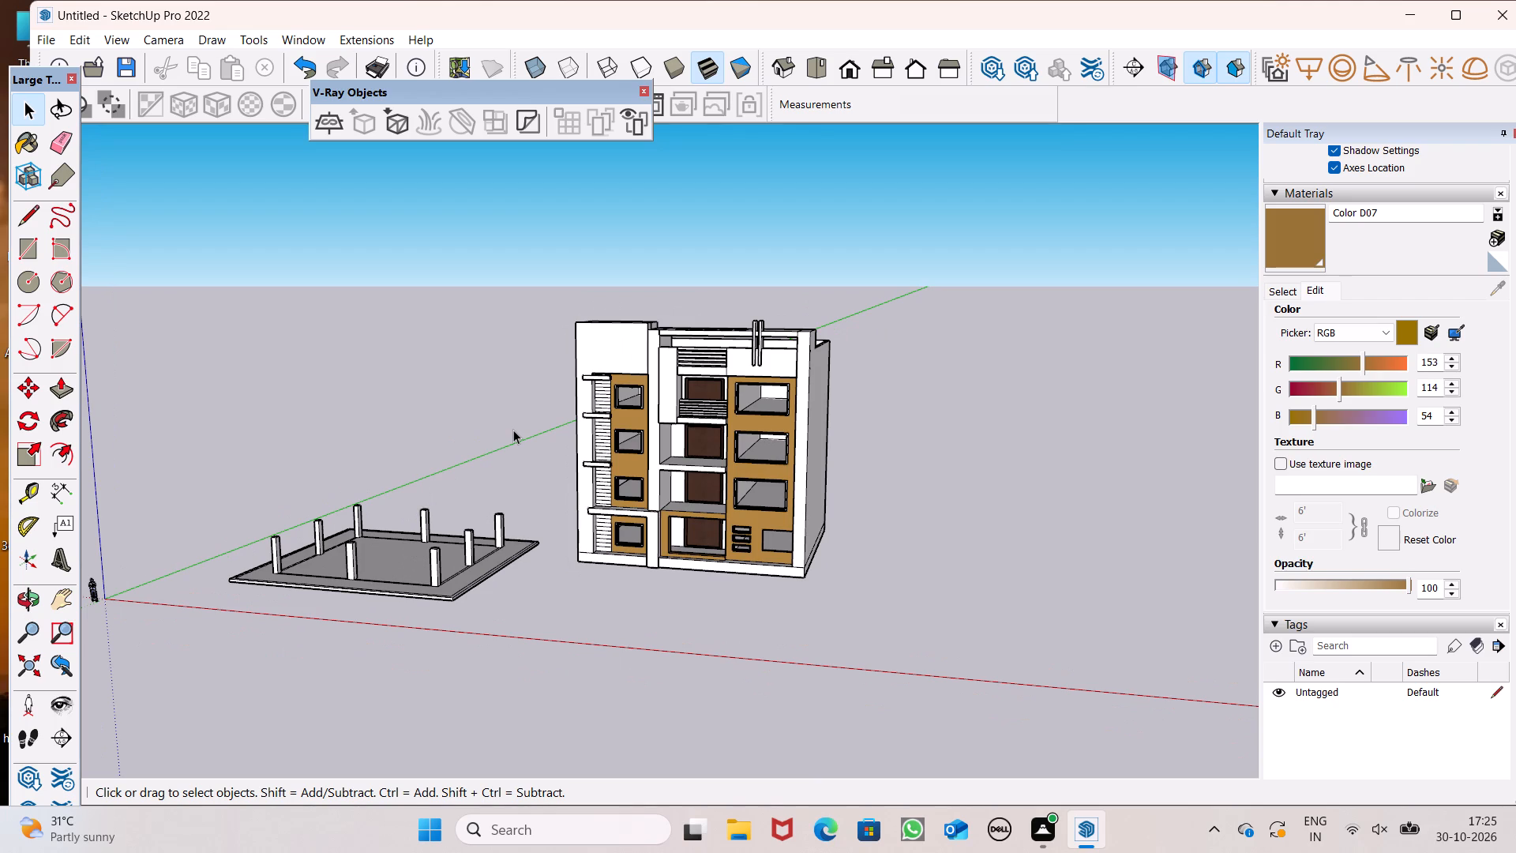
{"action": "scroll", "coordinate": [660, 470], "scroll_direction": "down", "scroll_amount": 2}
{"action": "middle_click_drag", "start_coordinate": [767, 608], "coordinate": [868, 622]}
{"action": "scroll", "coordinate": [670, 465], "scroll_direction": "up", "scroll_amount": 2}
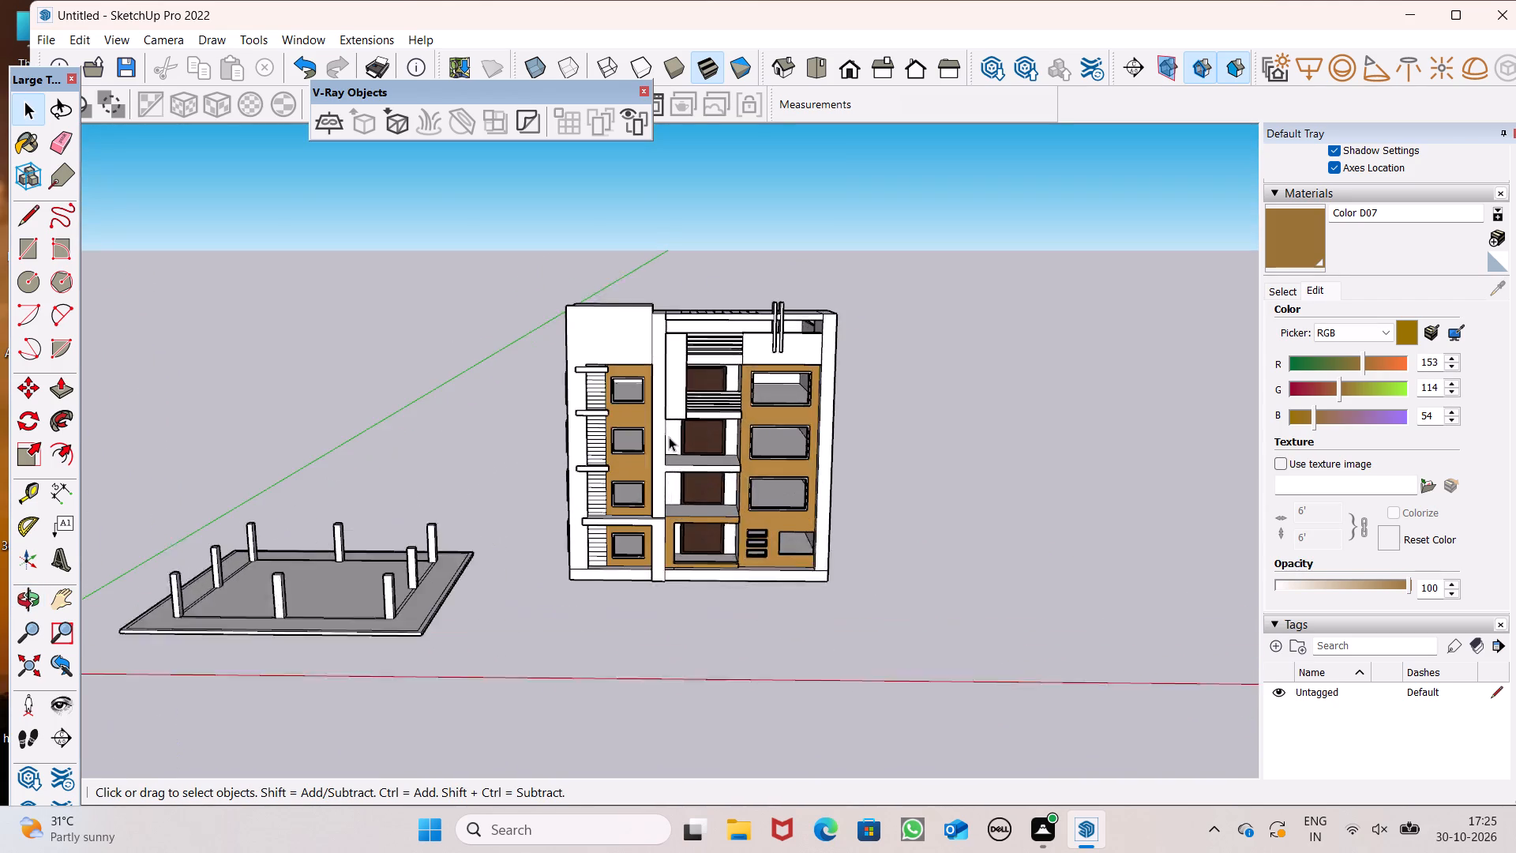
{"action": "scroll", "coordinate": [669, 437], "scroll_direction": "up", "scroll_amount": 2}
{"action": "scroll", "coordinate": [450, 407], "scroll_direction": "down", "scroll_amount": 1}
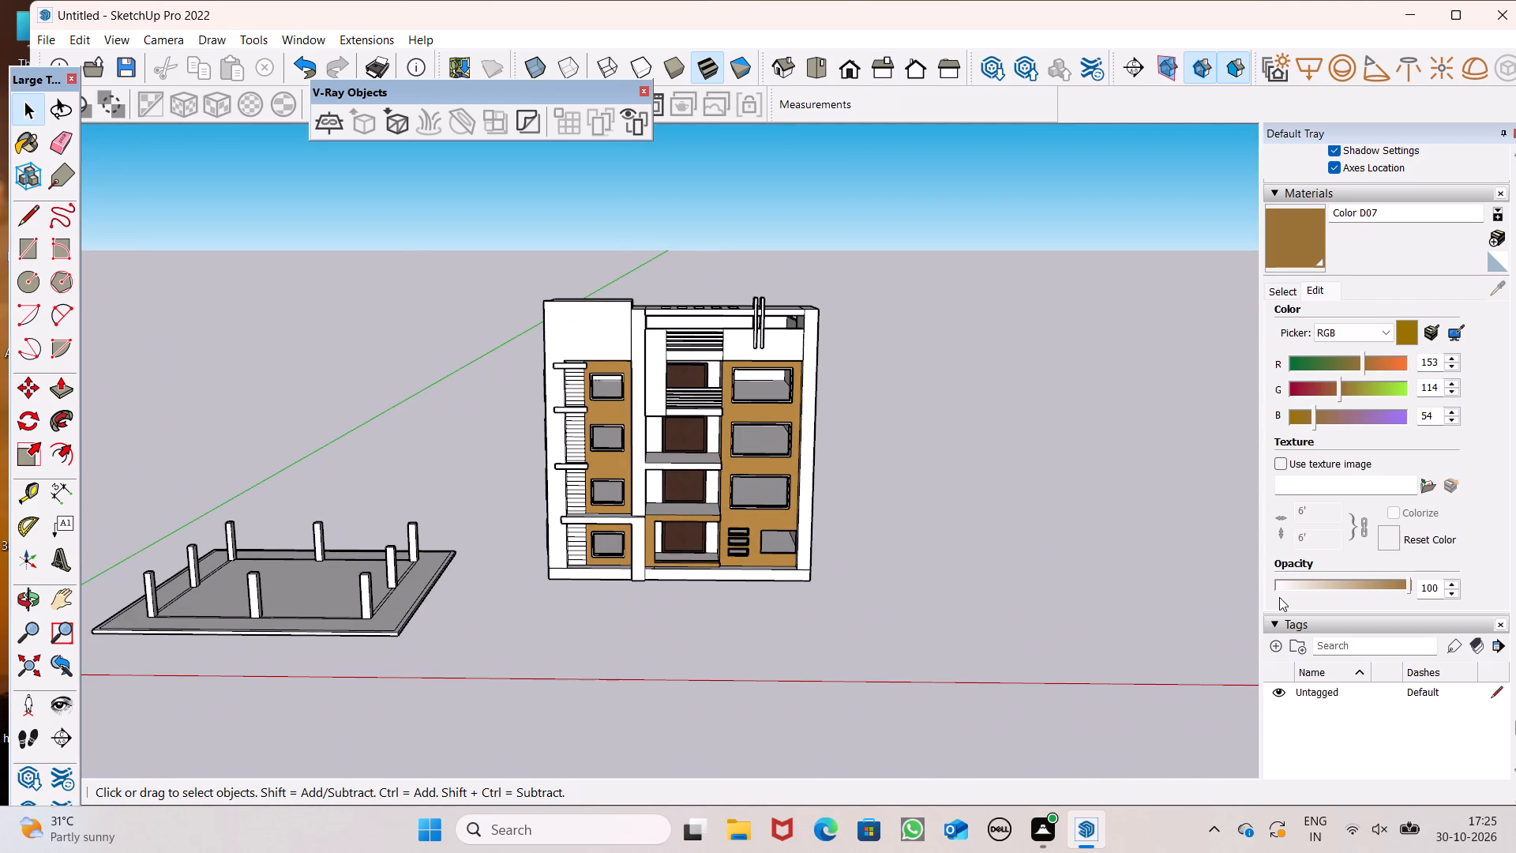
{"action": "scroll", "coordinate": [1007, 485], "scroll_direction": "down", "scroll_amount": 4}
{"action": "middle_click_drag", "start_coordinate": [1015, 535], "coordinate": [766, 607]}
{"action": "scroll", "coordinate": [781, 515], "scroll_direction": "up", "scroll_amount": 1}
{"action": "scroll", "coordinate": [779, 523], "scroll_direction": "down", "scroll_amount": 1}
{"action": "middle_click_drag", "start_coordinate": [765, 544], "coordinate": [984, 501]}
{"action": "scroll", "coordinate": [741, 510], "scroll_direction": "up", "scroll_amount": 12}
{"action": "scroll", "coordinate": [709, 484], "scroll_direction": "down", "scroll_amount": 4}
{"action": "scroll", "coordinate": [707, 489], "scroll_direction": "up", "scroll_amount": 1}
{"action": "middle_click_drag", "start_coordinate": [707, 490], "coordinate": [708, 381]}
{"action": "scroll", "coordinate": [535, 366], "scroll_direction": "down", "scroll_amount": 2}
{"action": "scroll", "coordinate": [535, 366], "scroll_direction": "up", "scroll_amount": 1}
{"action": "scroll", "coordinate": [533, 366], "scroll_direction": "down", "scroll_amount": 1}
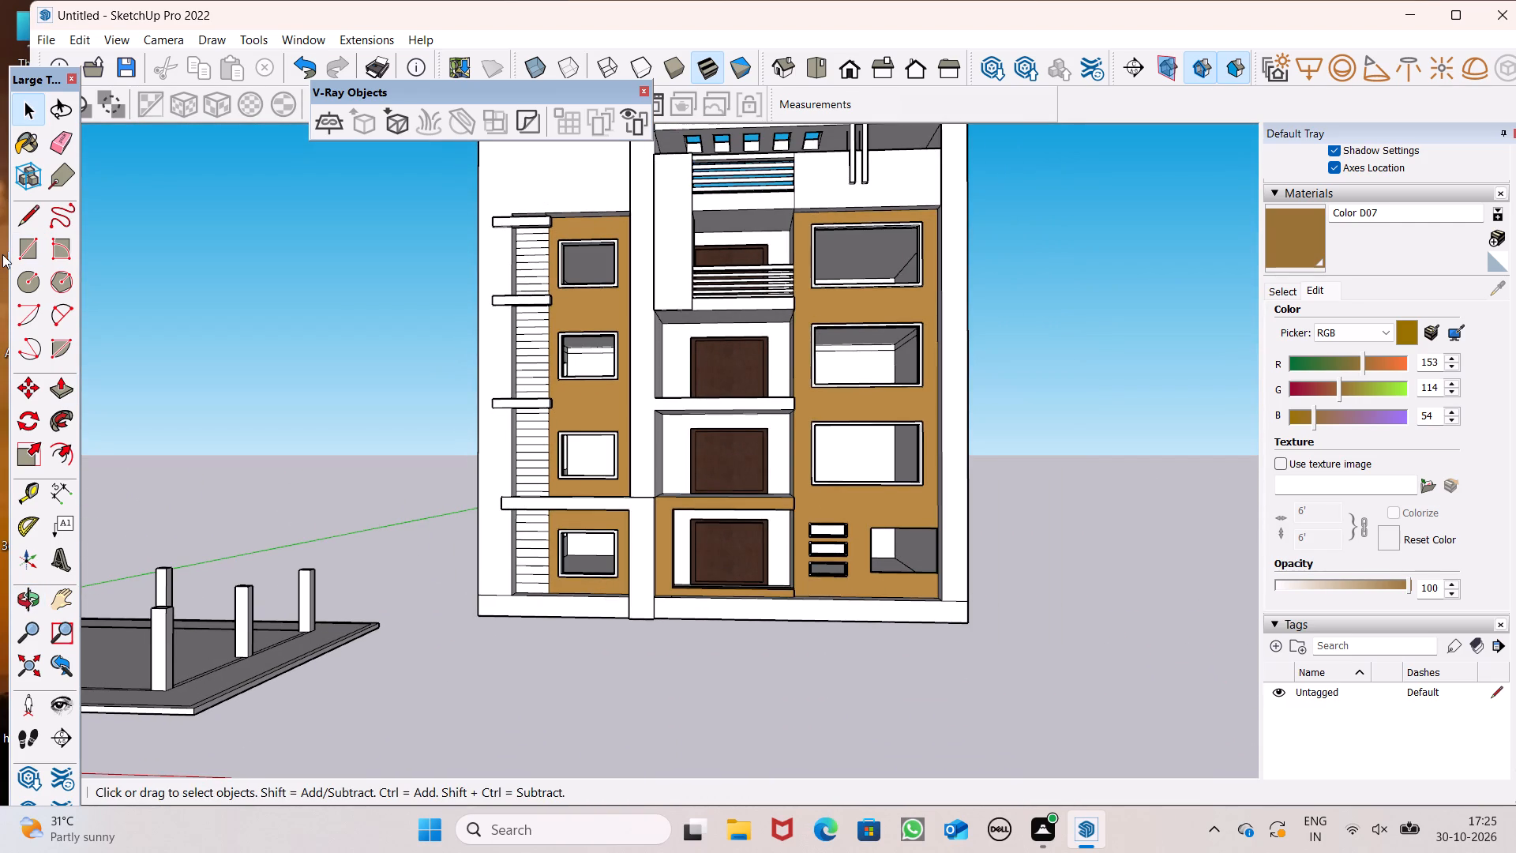
Draw a vertical rectangle about 5' 9" by 4' 2" in the open space beside the building.
{"action": "left_click", "coordinate": [28, 242]}
{"action": "scroll", "coordinate": [6, 324], "scroll_direction": "down", "scroll_amount": 5}
{"action": "scroll", "coordinate": [410, 448], "scroll_direction": "down", "scroll_amount": 5}
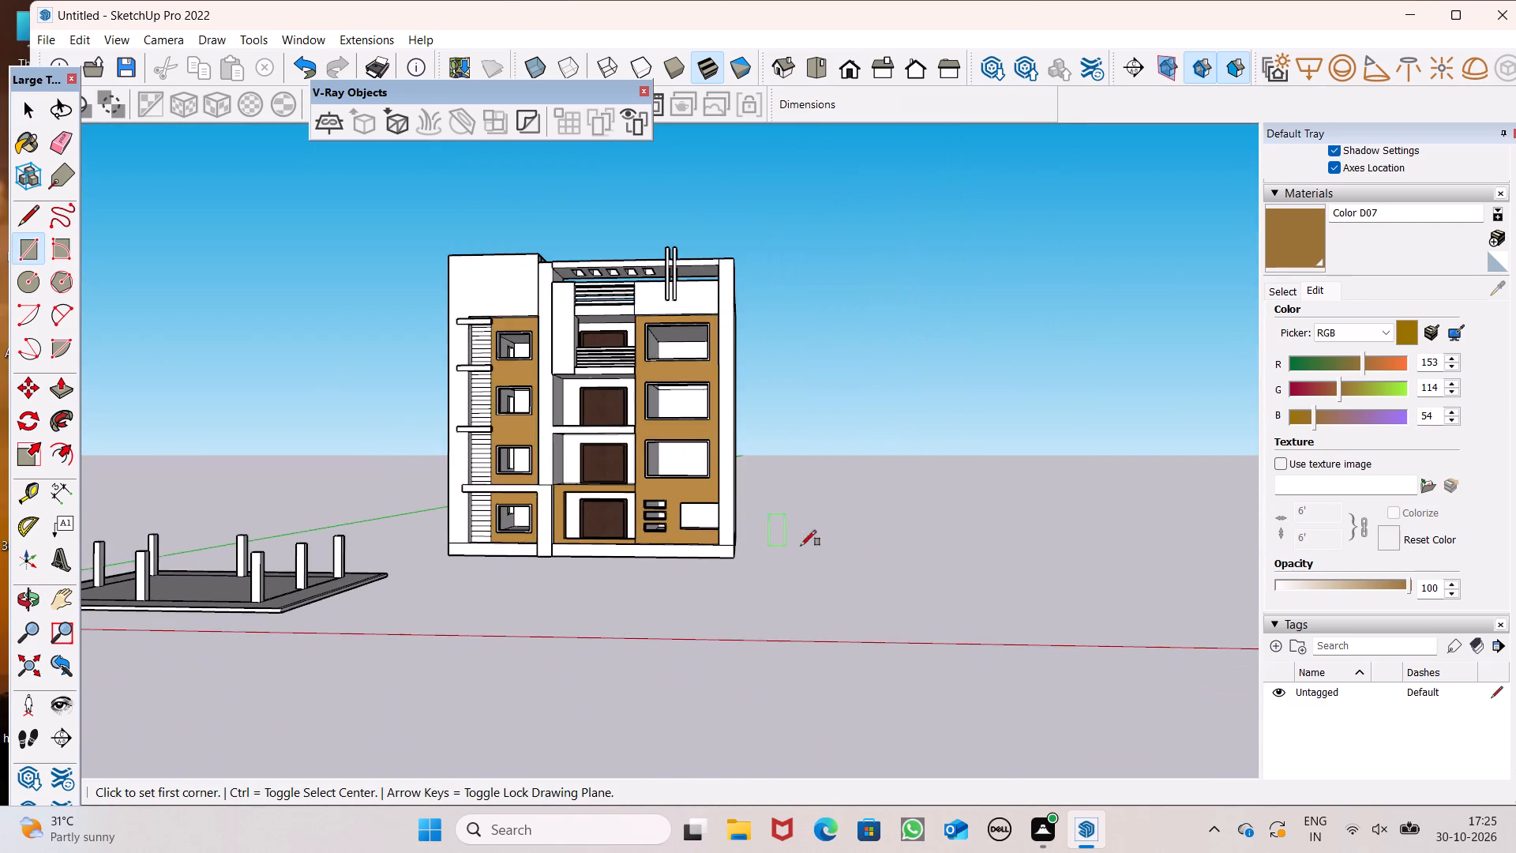
{"action": "scroll", "coordinate": [860, 546], "scroll_direction": "up", "scroll_amount": 5}
{"action": "left_click", "coordinate": [778, 426]}
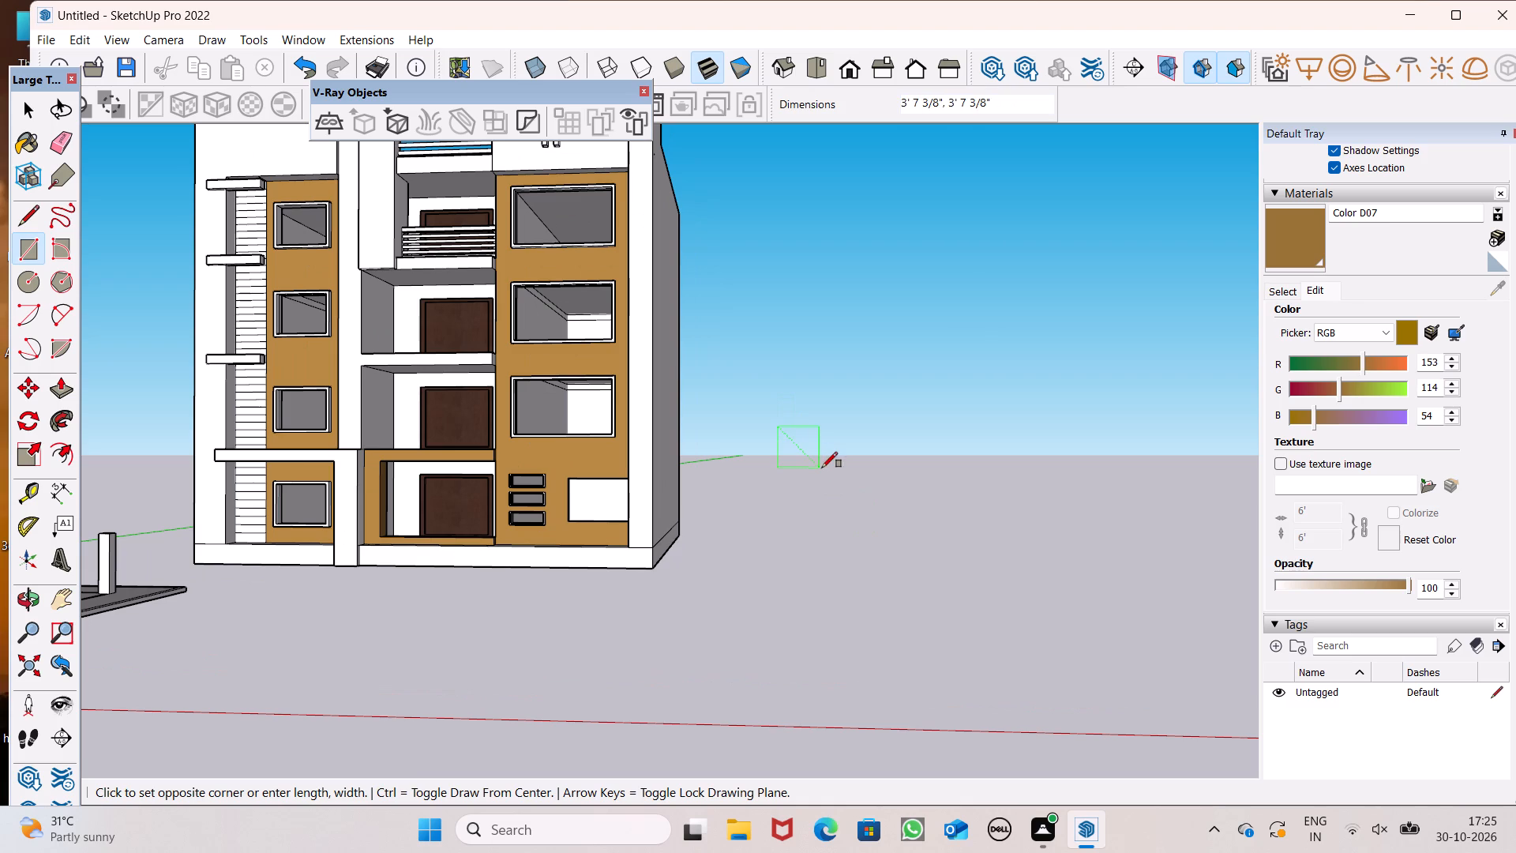
{"action": "left_click", "coordinate": [844, 474]}
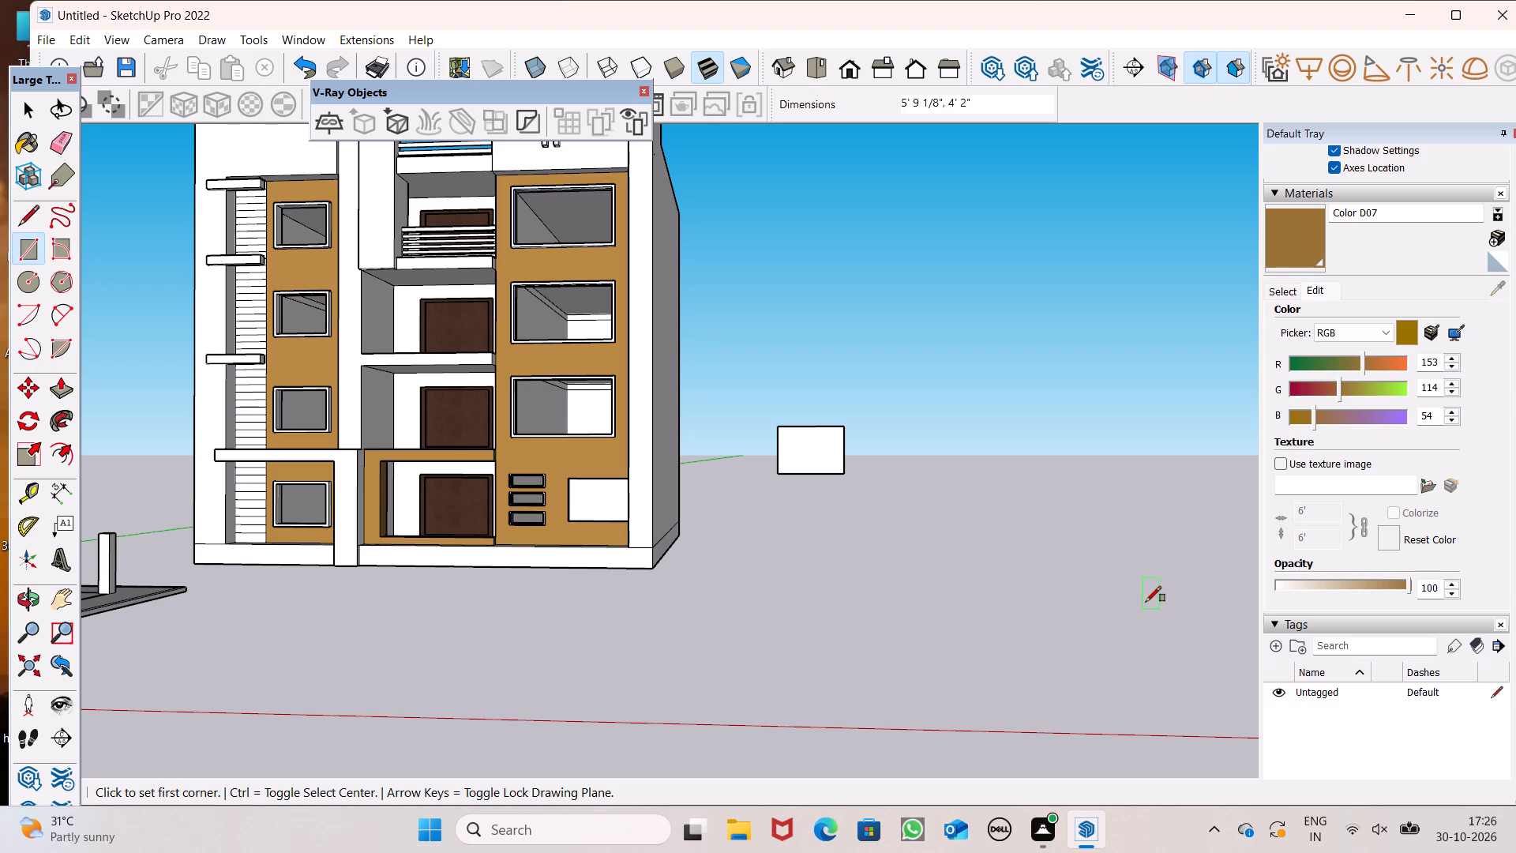
Offset the standalone rectangle's edges inward about 1 11/16" to form a narrow frame border.
{"action": "scroll", "coordinate": [1207, 612], "scroll_direction": "down", "scroll_amount": 2}
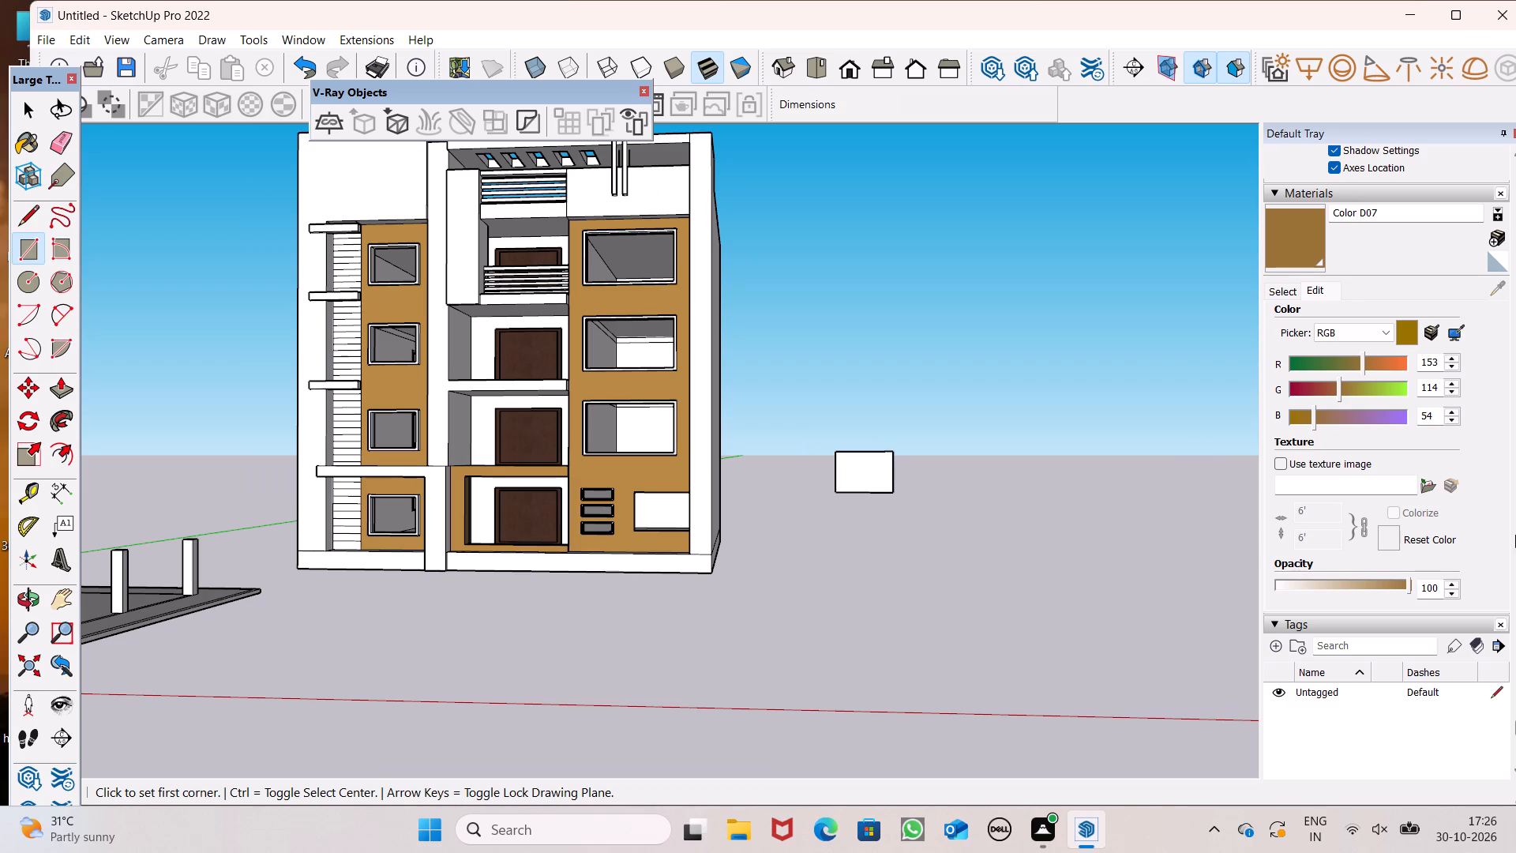
{"action": "scroll", "coordinate": [1305, 733], "scroll_direction": "down", "scroll_amount": 1}
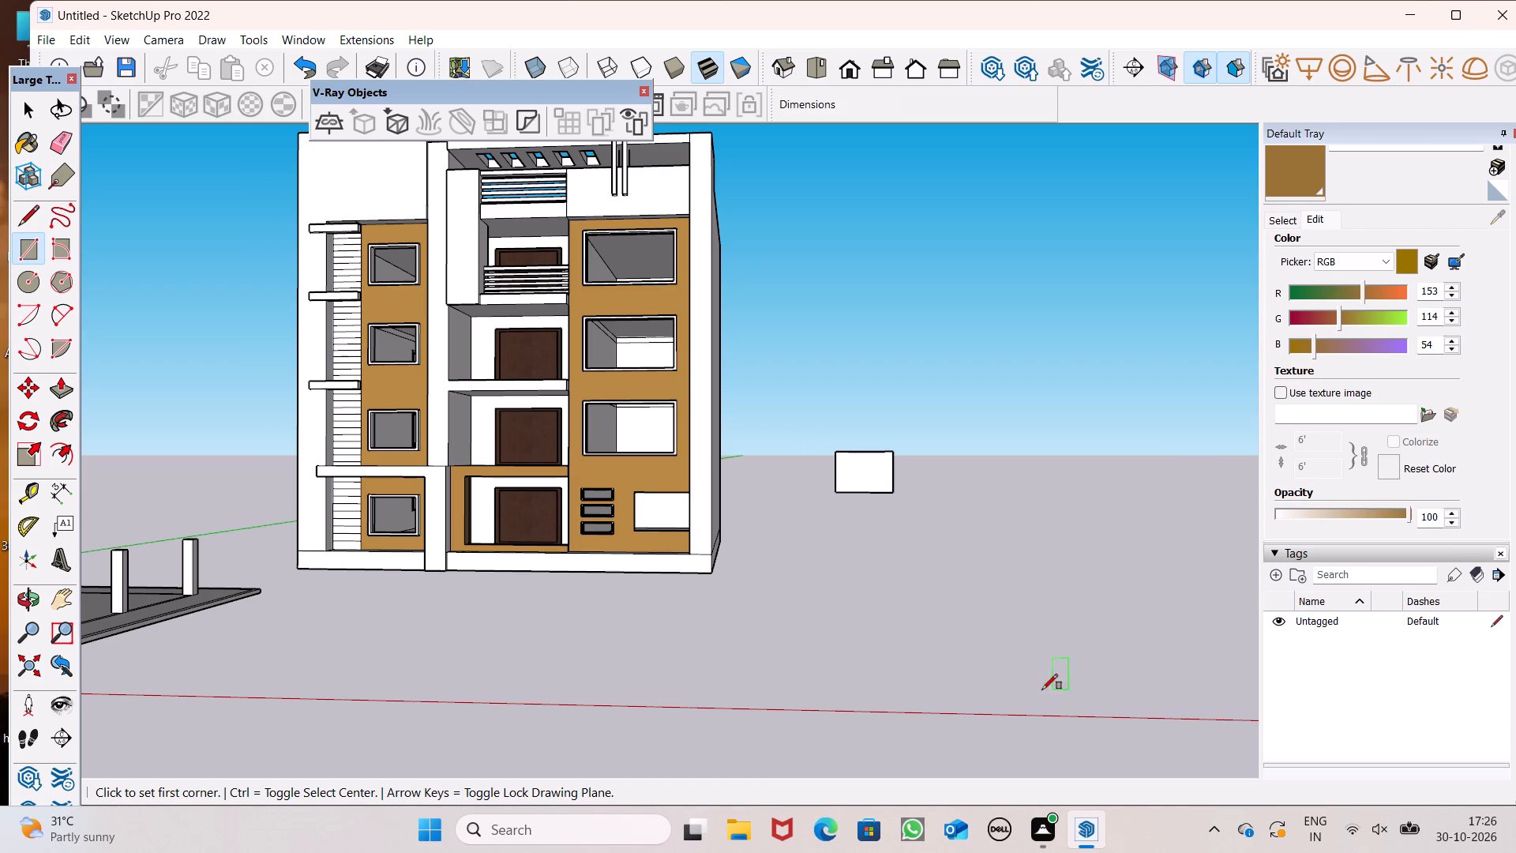
{"action": "scroll", "coordinate": [853, 389], "scroll_direction": "up", "scroll_amount": 4}
{"action": "scroll", "coordinate": [853, 392], "scroll_direction": "down", "scroll_amount": 1}
{"action": "scroll", "coordinate": [853, 393], "scroll_direction": "up", "scroll_amount": 1}
{"action": "scroll", "coordinate": [846, 438], "scroll_direction": "down", "scroll_amount": 3}
{"action": "middle_click_drag", "start_coordinate": [889, 556], "coordinate": [886, 609]}
{"action": "scroll", "coordinate": [887, 611], "scroll_direction": "up", "scroll_amount": 4}
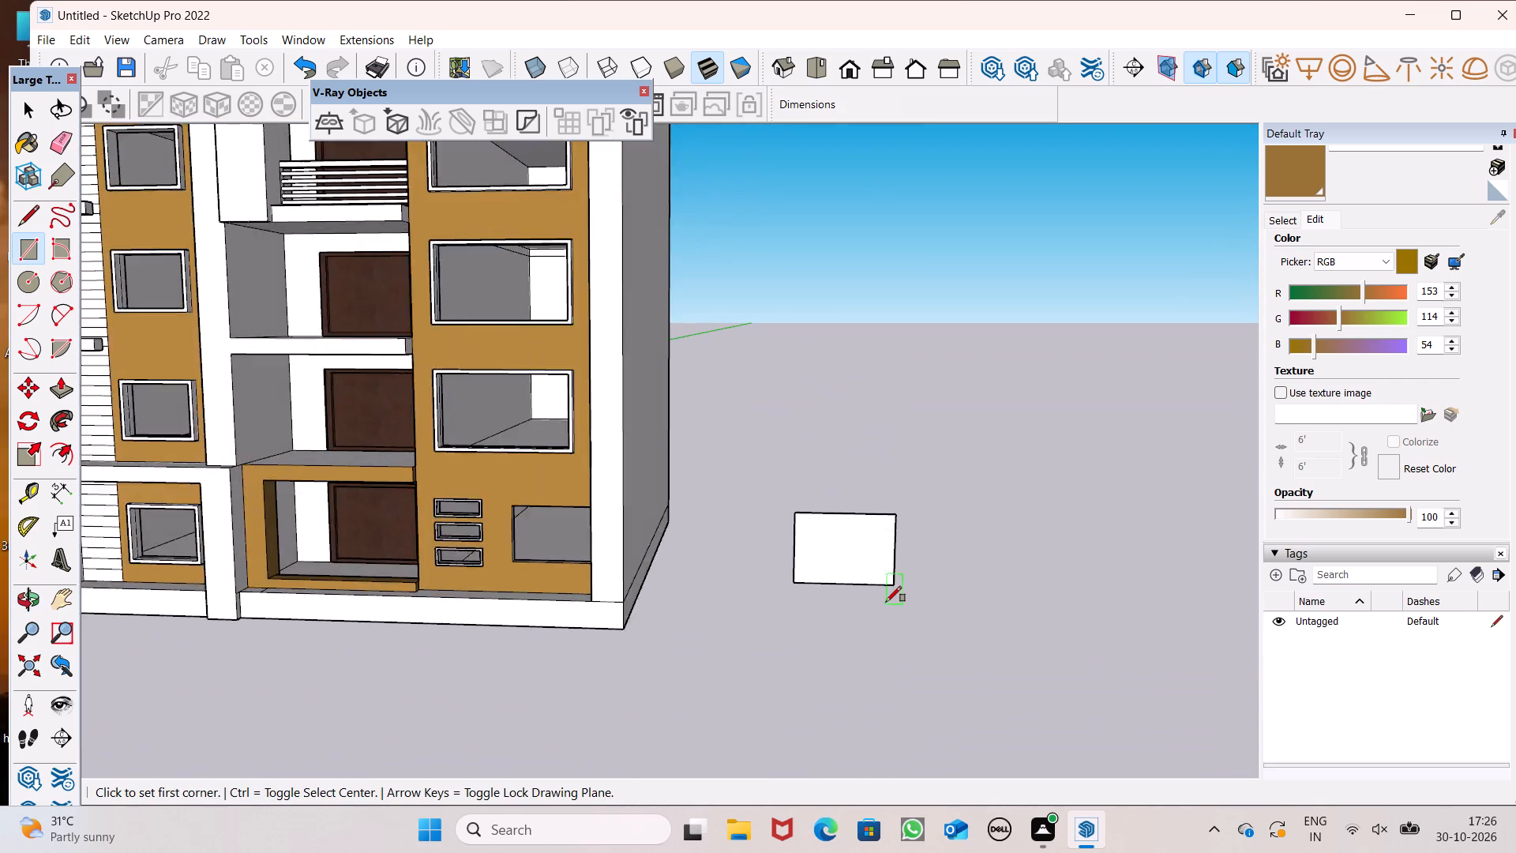
{"action": "scroll", "coordinate": [886, 602], "scroll_direction": "up", "scroll_amount": 4}
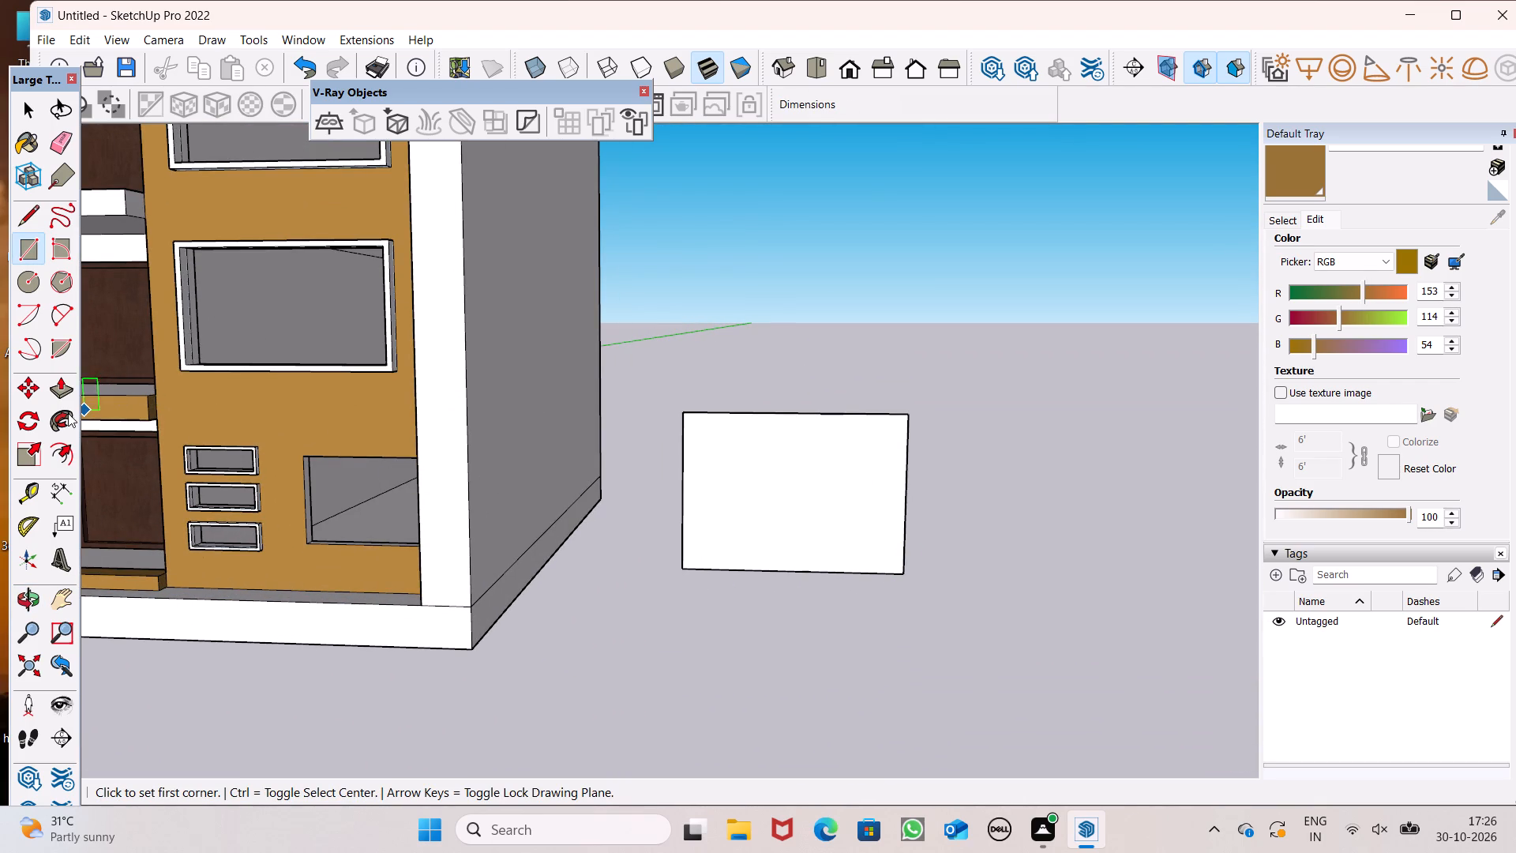
{"action": "left_click", "coordinate": [56, 460]}
{"action": "scroll", "coordinate": [652, 508], "scroll_direction": "up", "scroll_amount": 6}
{"action": "scroll", "coordinate": [726, 486], "scroll_direction": "down", "scroll_amount": 4}
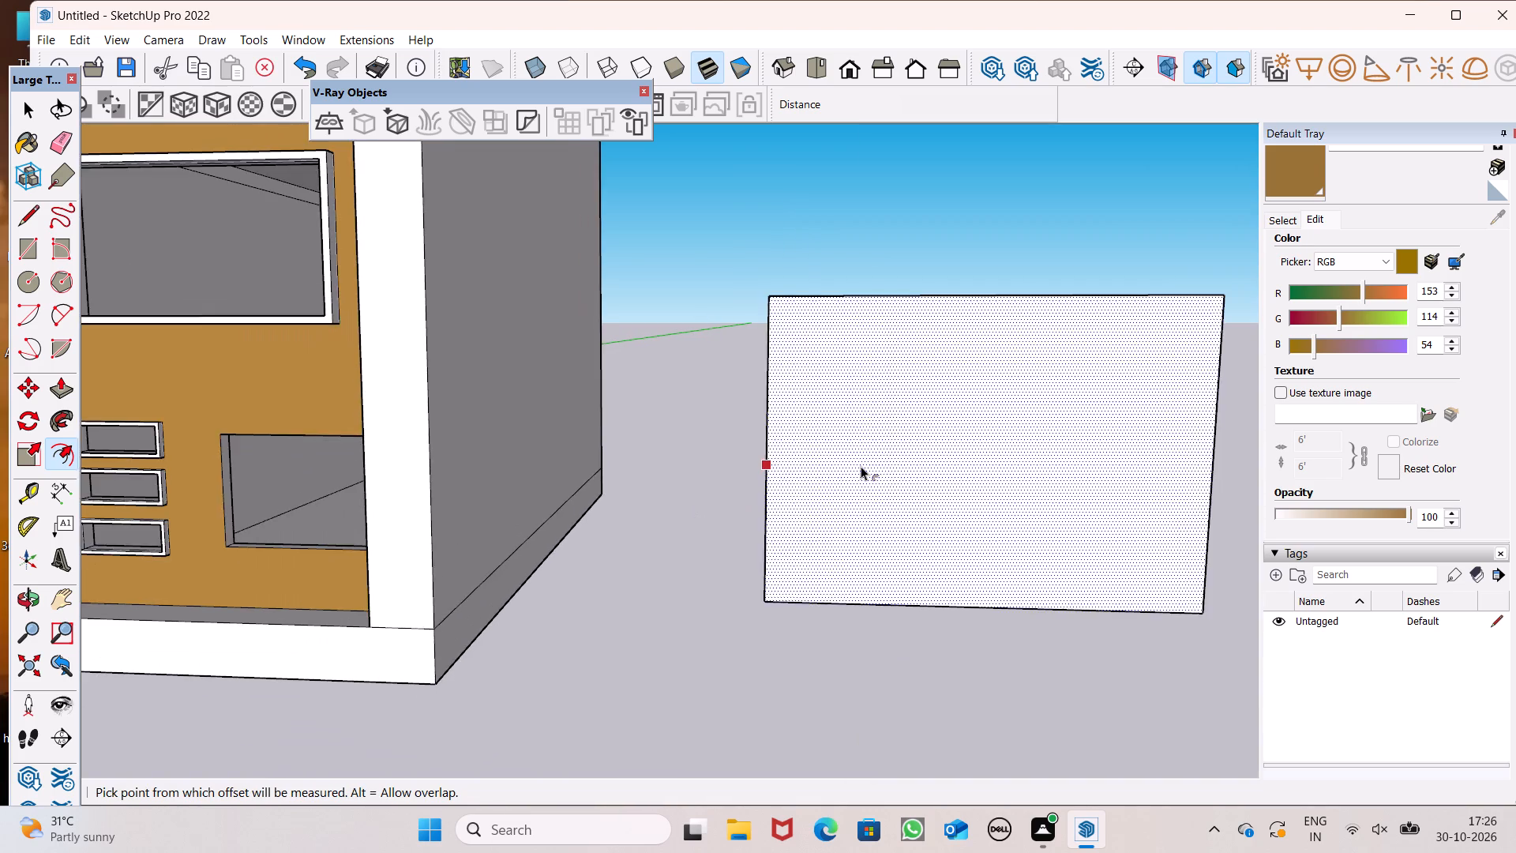
{"action": "scroll", "coordinate": [861, 466], "scroll_direction": "down", "scroll_amount": 3}
{"action": "scroll", "coordinate": [947, 430], "scroll_direction": "up", "scroll_amount": 3}
{"action": "scroll", "coordinate": [850, 418], "scroll_direction": "down", "scroll_amount": 2}
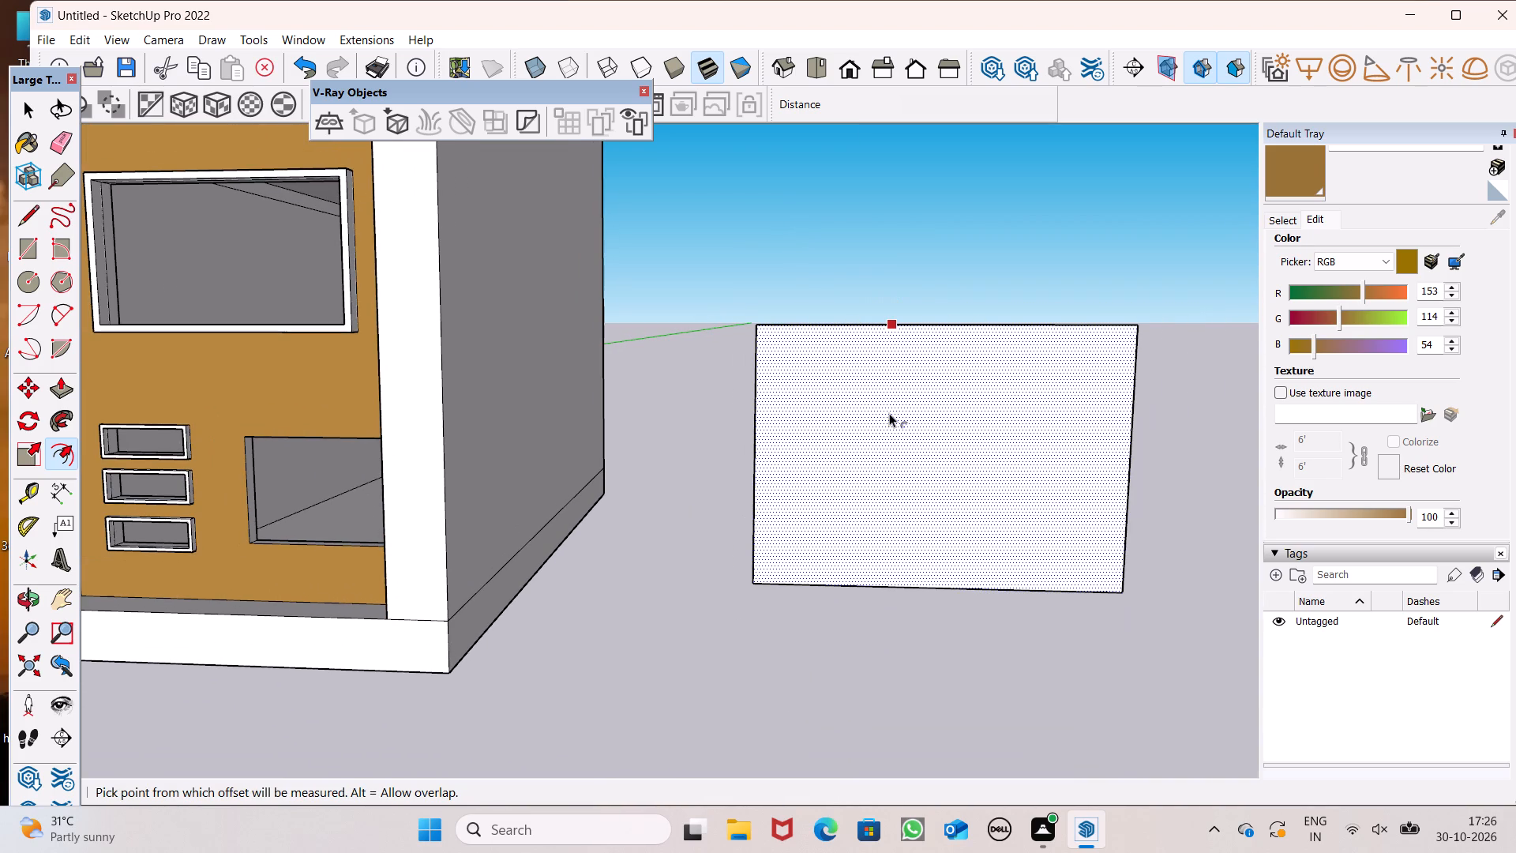
{"action": "left_click_drag", "start_coordinate": [889, 413], "coordinate": [839, 344]}
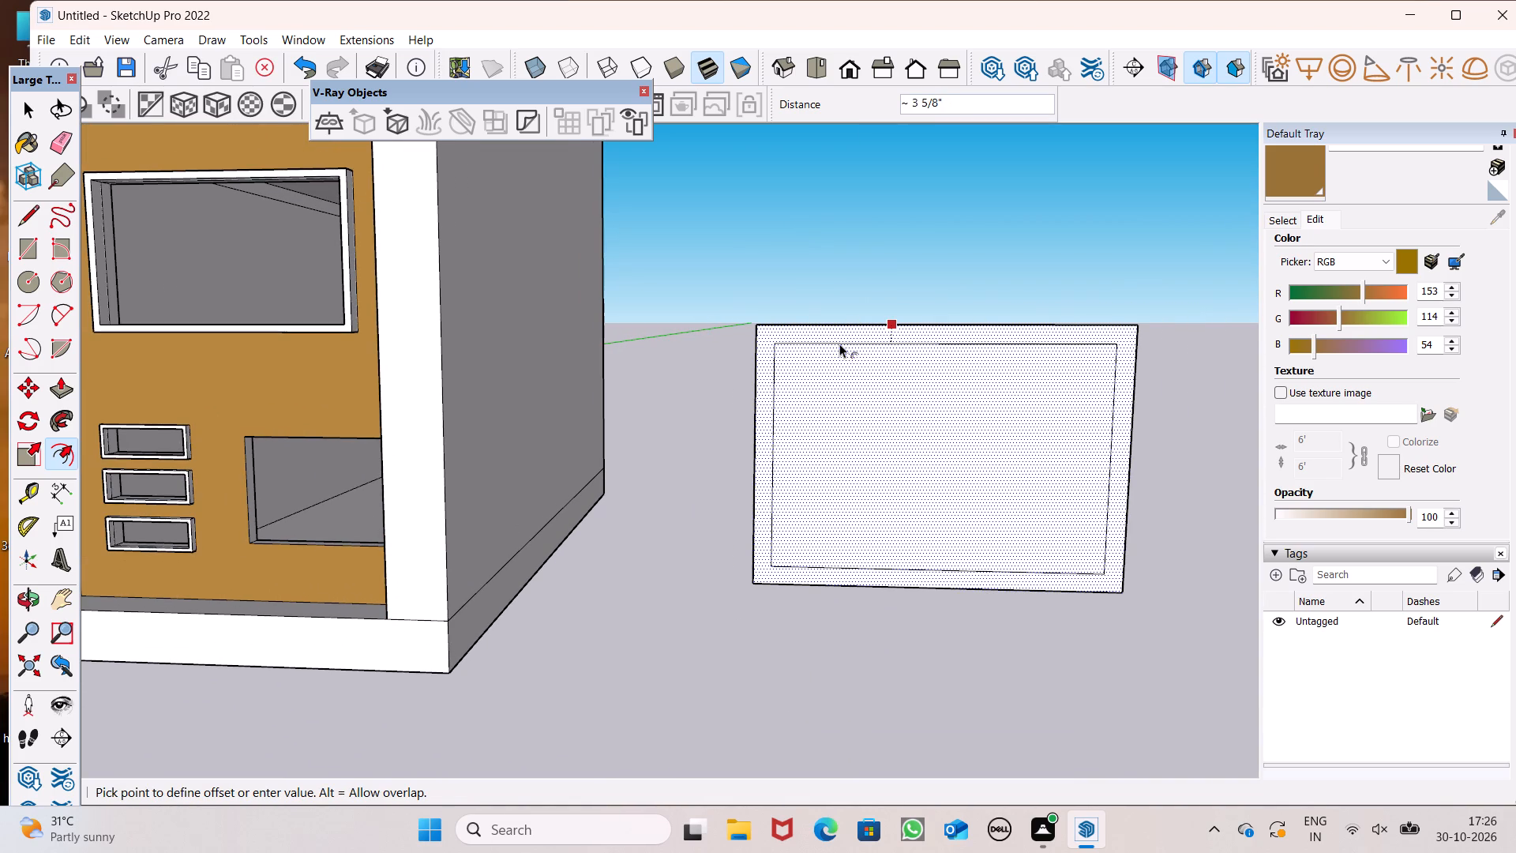
{"action": "left_click_drag", "start_coordinate": [839, 344], "coordinate": [832, 334]}
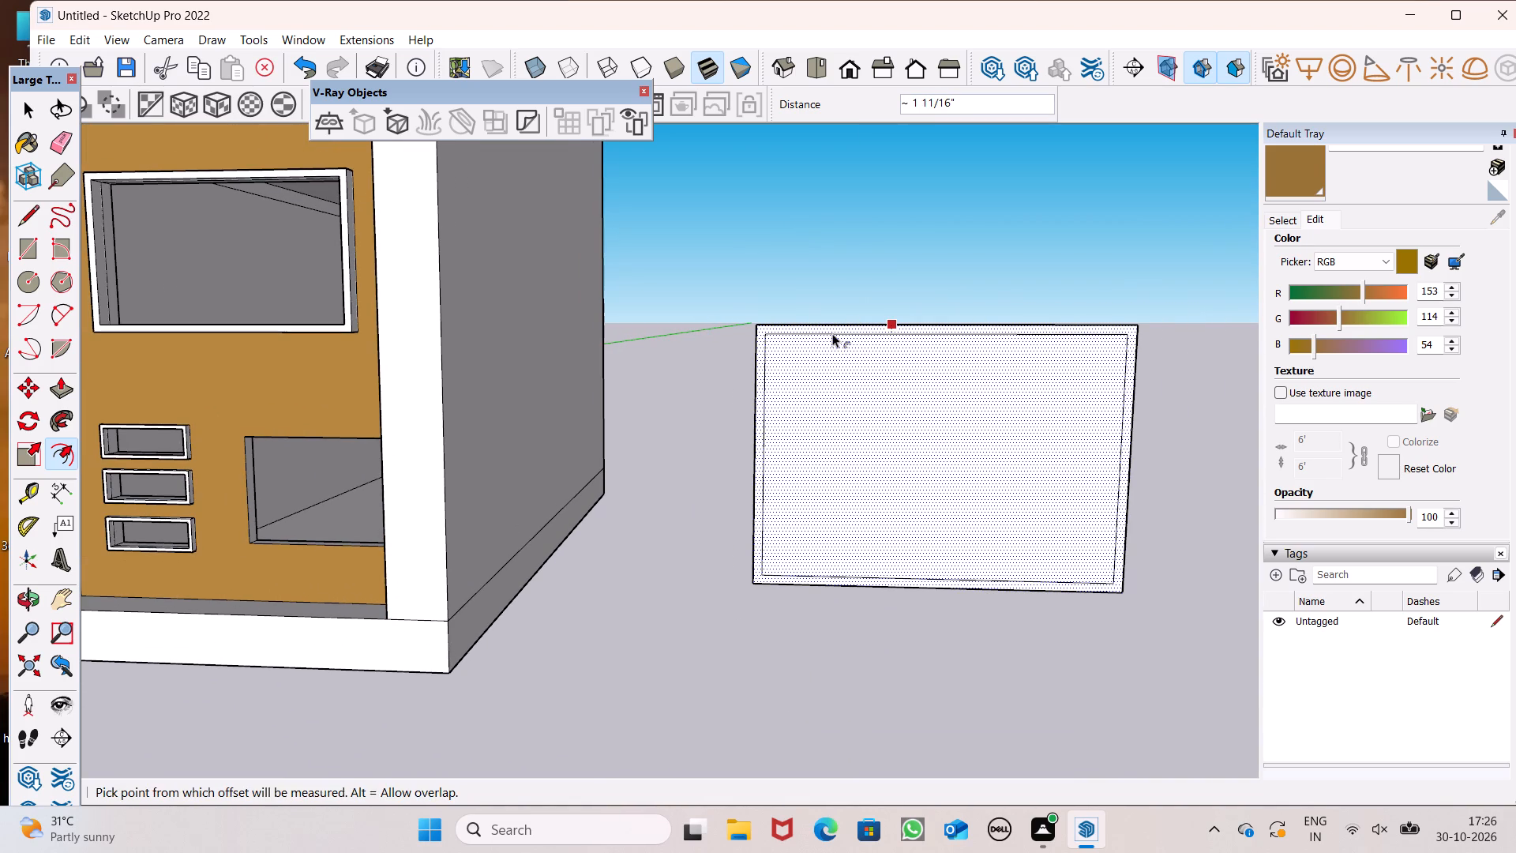
{"action": "key", "text": "space"}
{"action": "left_click", "coordinate": [774, 247]}
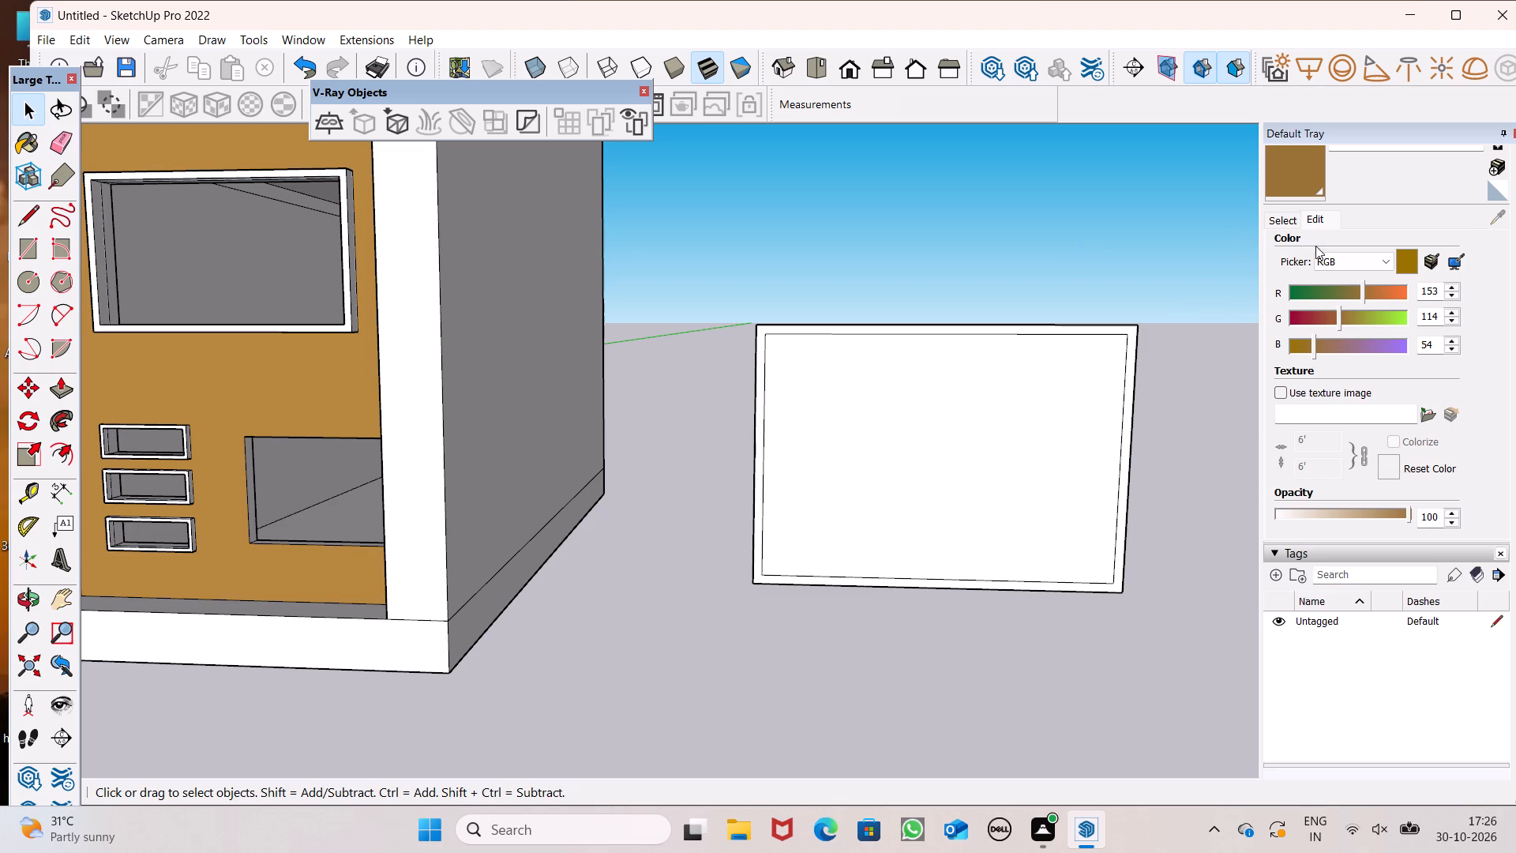
Paint the front and back faces of the narrow frame border with the dark brown Color C08.
{"action": "left_click", "coordinate": [1285, 223]}
{"action": "left_click", "coordinate": [1454, 436]}
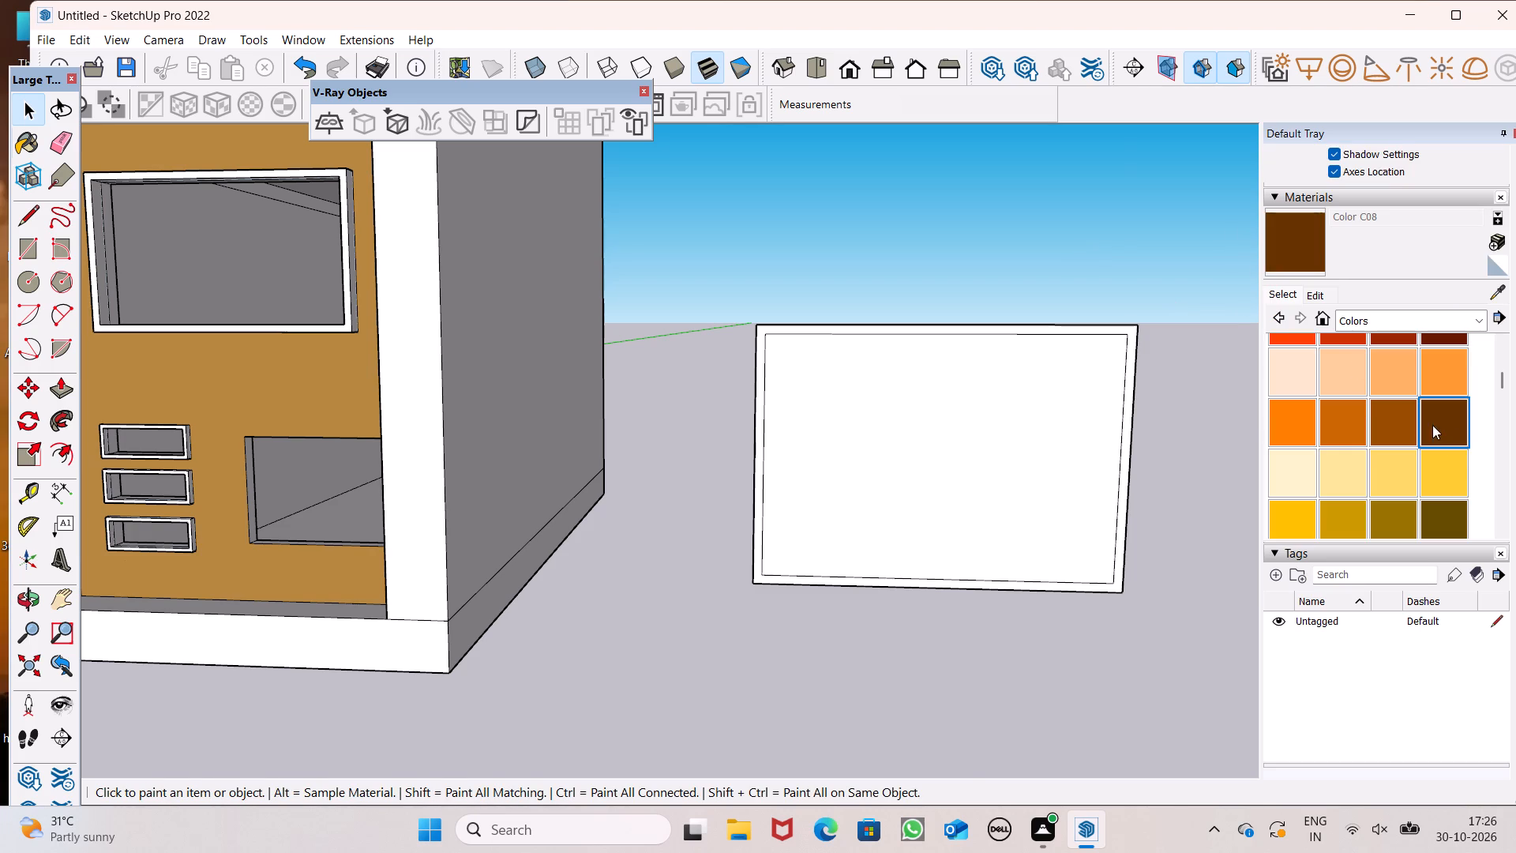
{"action": "scroll", "coordinate": [1219, 441], "scroll_direction": "up", "scroll_amount": 4}
{"action": "scroll", "coordinate": [1048, 376], "scroll_direction": "down", "scroll_amount": 3}
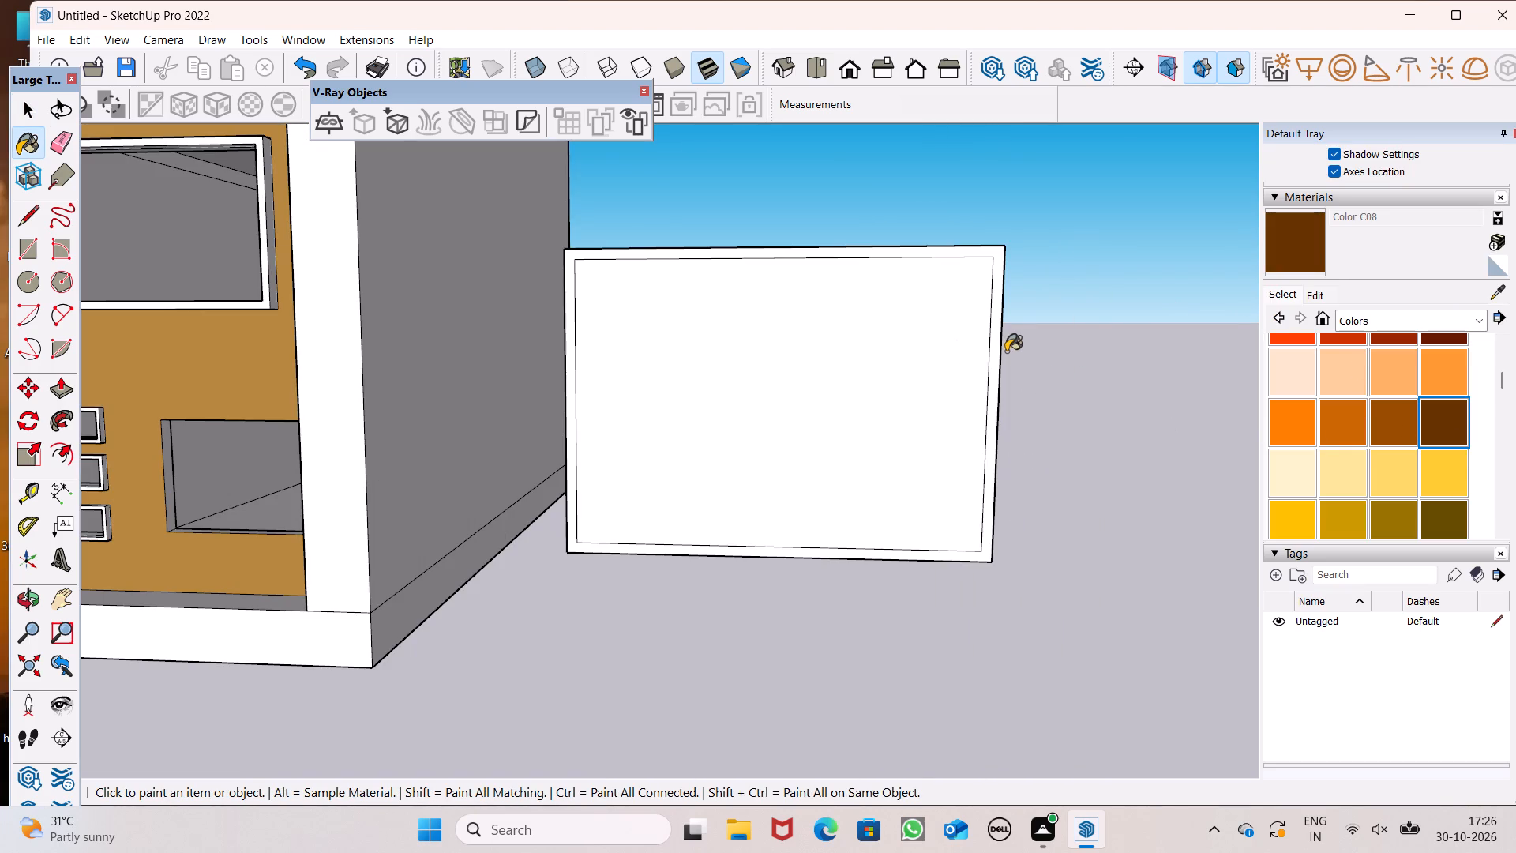
{"action": "left_click", "coordinate": [999, 346]}
{"action": "scroll", "coordinate": [992, 186], "scroll_direction": "down", "scroll_amount": 8}
{"action": "middle_click_drag", "start_coordinate": [981, 288], "coordinate": [16, 405]}
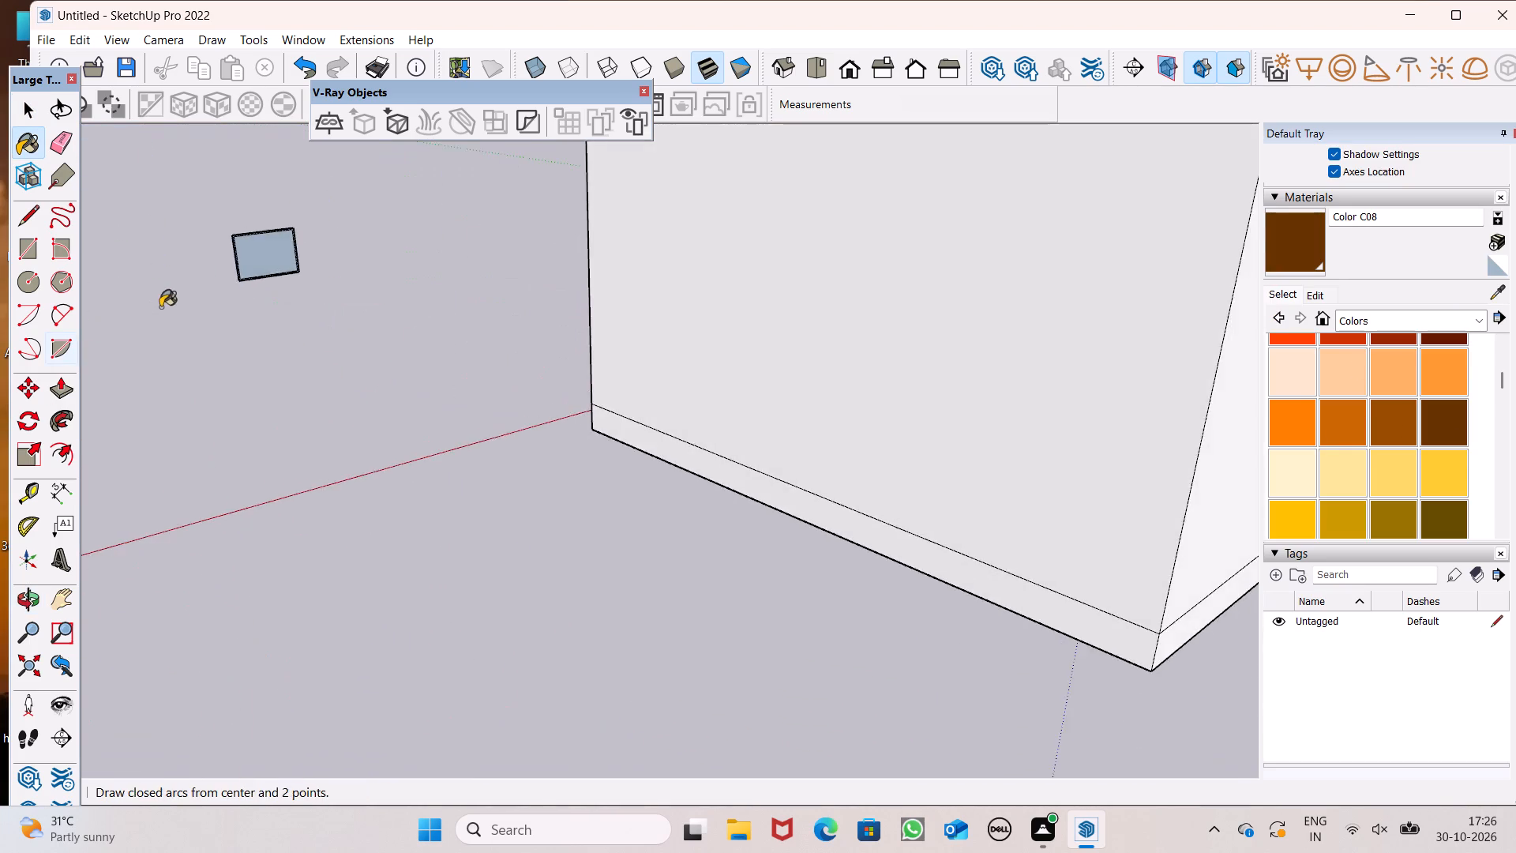
{"action": "scroll", "coordinate": [170, 302], "scroll_direction": "up", "scroll_amount": 20}
{"action": "scroll", "coordinate": [170, 302], "scroll_direction": "up", "scroll_amount": 1}
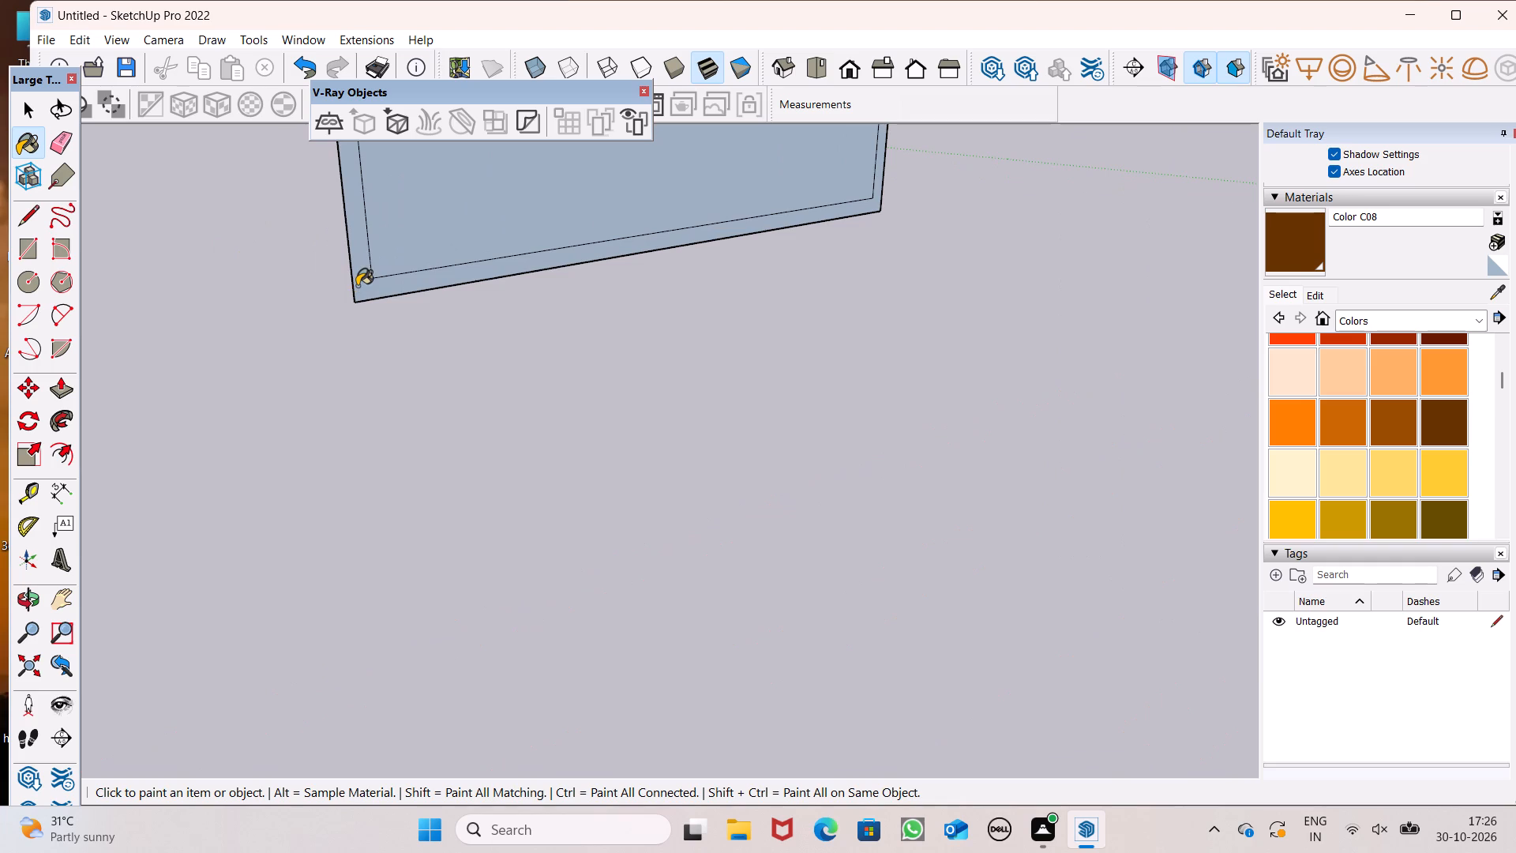
{"action": "left_click", "coordinate": [357, 286]}
Push/Pull the brown frame border out from the back side by about 3 1/4".
{"action": "scroll", "coordinate": [339, 299], "scroll_direction": "down", "scroll_amount": 5}
{"action": "left_click", "coordinate": [58, 393]}
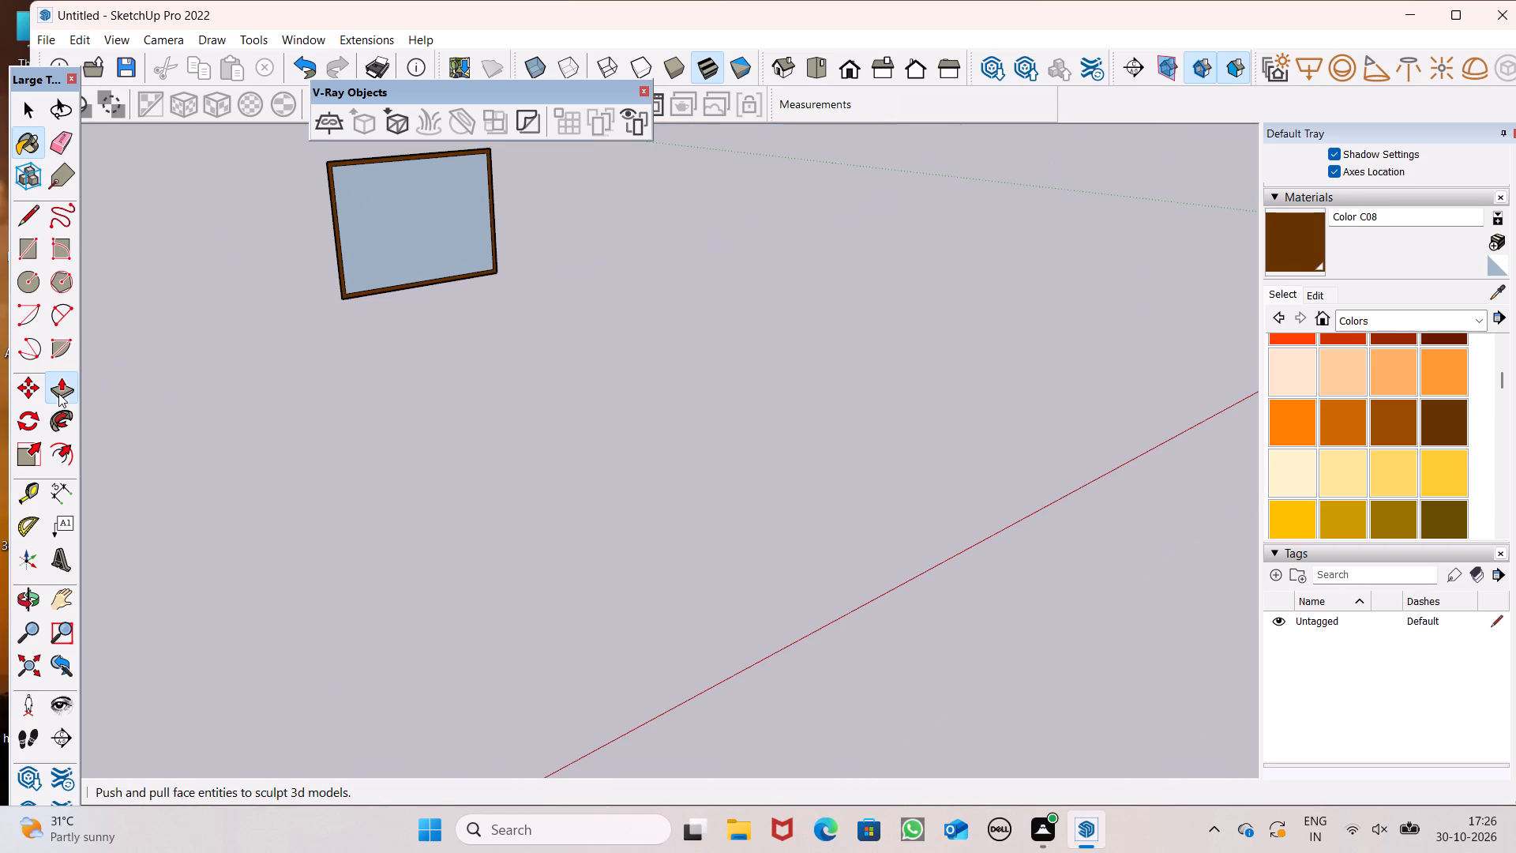
{"action": "middle_click_drag", "start_coordinate": [362, 361], "coordinate": [542, 426]}
{"action": "scroll", "coordinate": [406, 370], "scroll_direction": "up", "scroll_amount": 7}
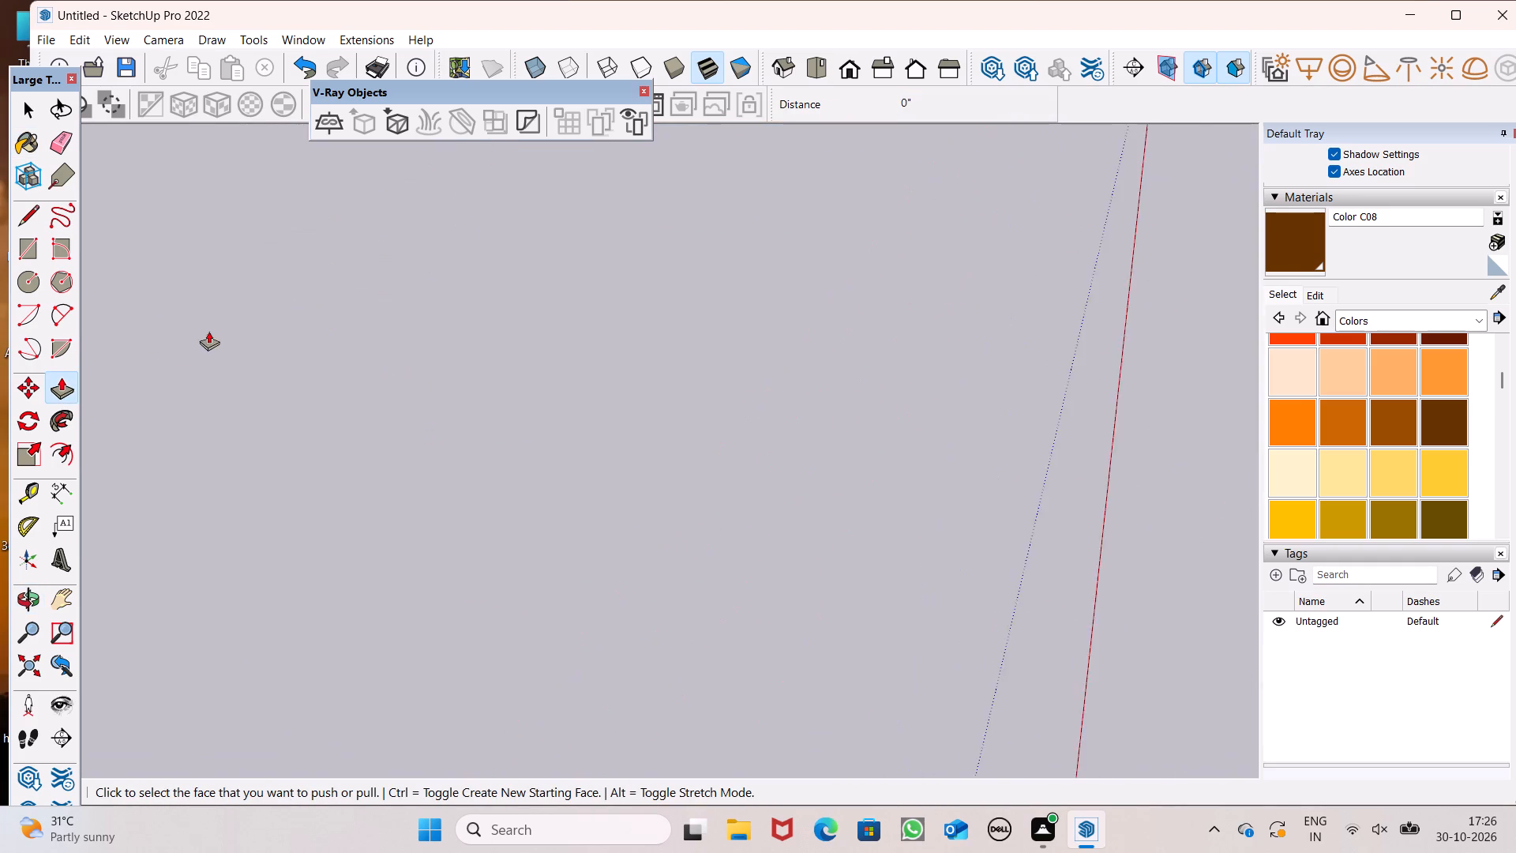
{"action": "scroll", "coordinate": [220, 348], "scroll_direction": "down", "scroll_amount": 10}
{"action": "scroll", "coordinate": [187, 349], "scroll_direction": "up", "scroll_amount": 12}
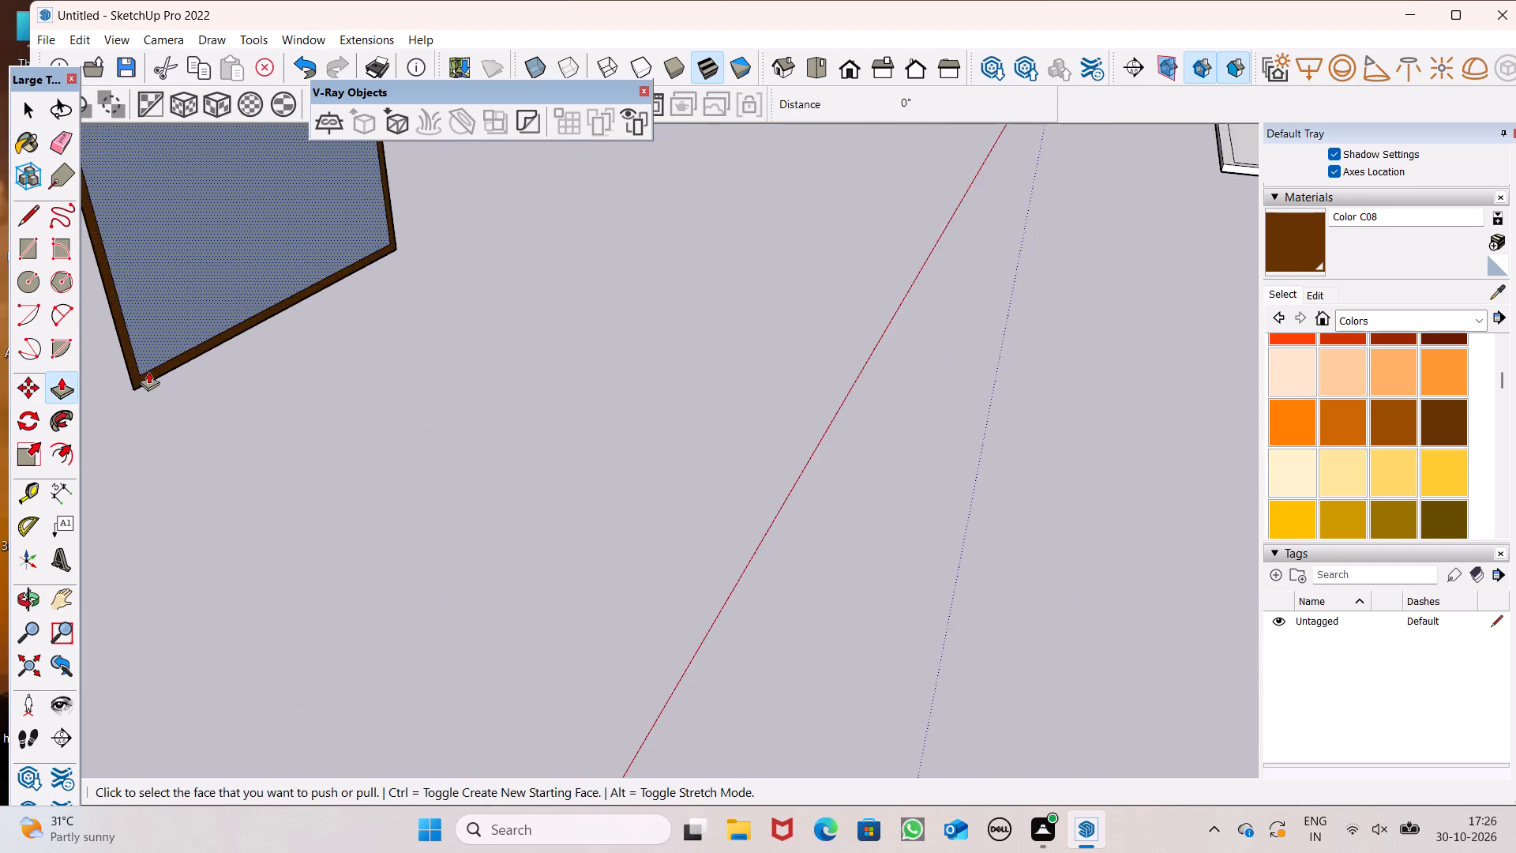
{"action": "scroll", "coordinate": [148, 371], "scroll_direction": "up", "scroll_amount": 6}
{"action": "scroll", "coordinate": [328, 456], "scroll_direction": "down", "scroll_amount": 3}
{"action": "scroll", "coordinate": [333, 460], "scroll_direction": "up", "scroll_amount": 1}
{"action": "scroll", "coordinate": [333, 460], "scroll_direction": "down", "scroll_amount": 2}
{"action": "scroll", "coordinate": [243, 395], "scroll_direction": "up", "scroll_amount": 6}
{"action": "scroll", "coordinate": [304, 421], "scroll_direction": "down", "scroll_amount": 6}
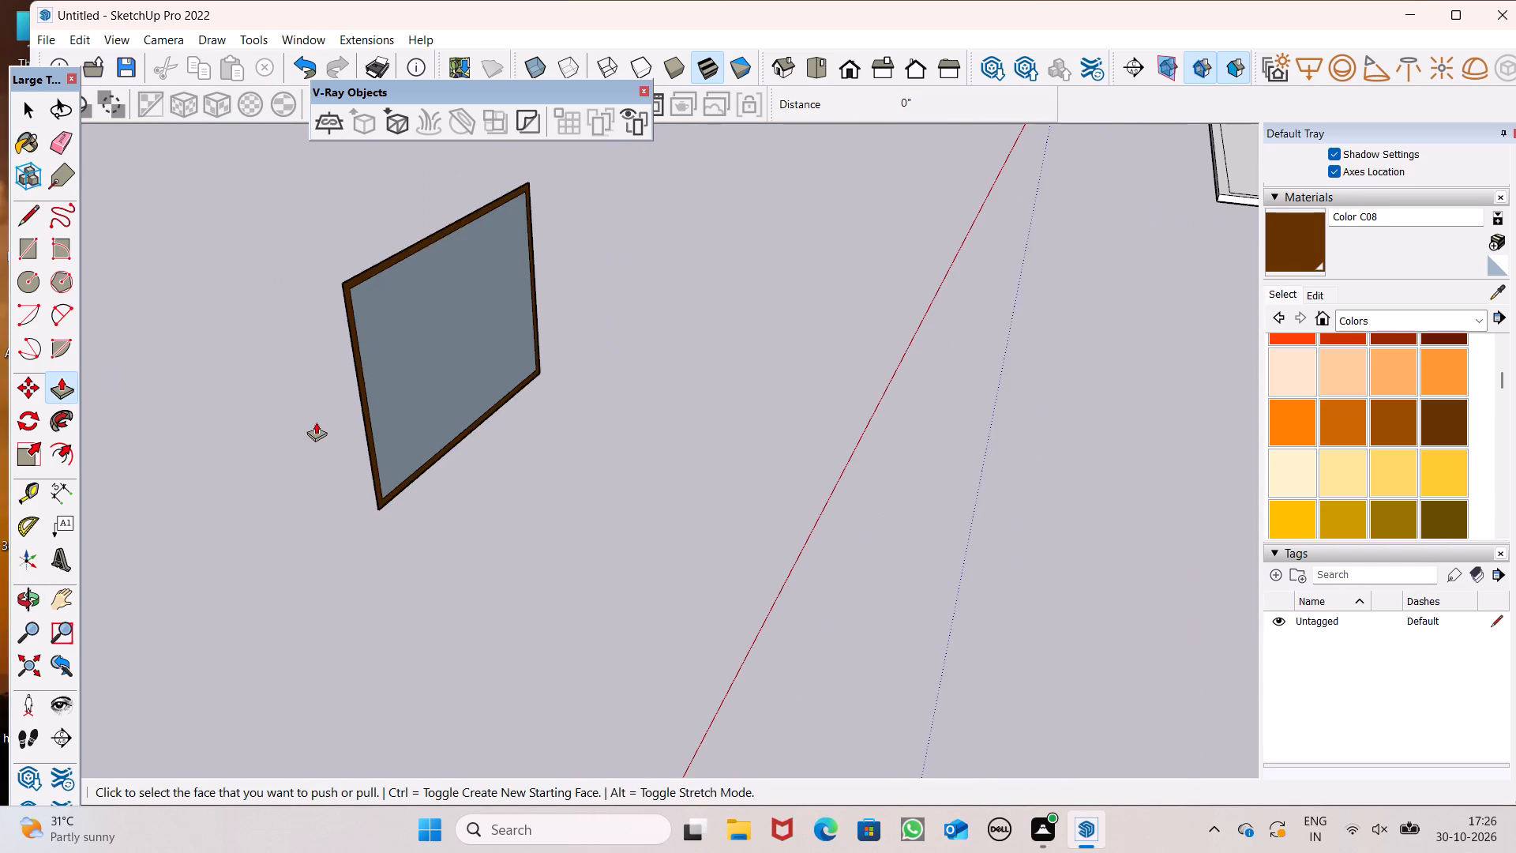
{"action": "middle_click_drag", "start_coordinate": [316, 422], "coordinate": [302, 404]}
{"action": "scroll", "coordinate": [302, 404], "scroll_direction": "up", "scroll_amount": 1}
{"action": "scroll", "coordinate": [452, 479], "scroll_direction": "up", "scroll_amount": 1}
{"action": "scroll", "coordinate": [377, 473], "scroll_direction": "up", "scroll_amount": 3}
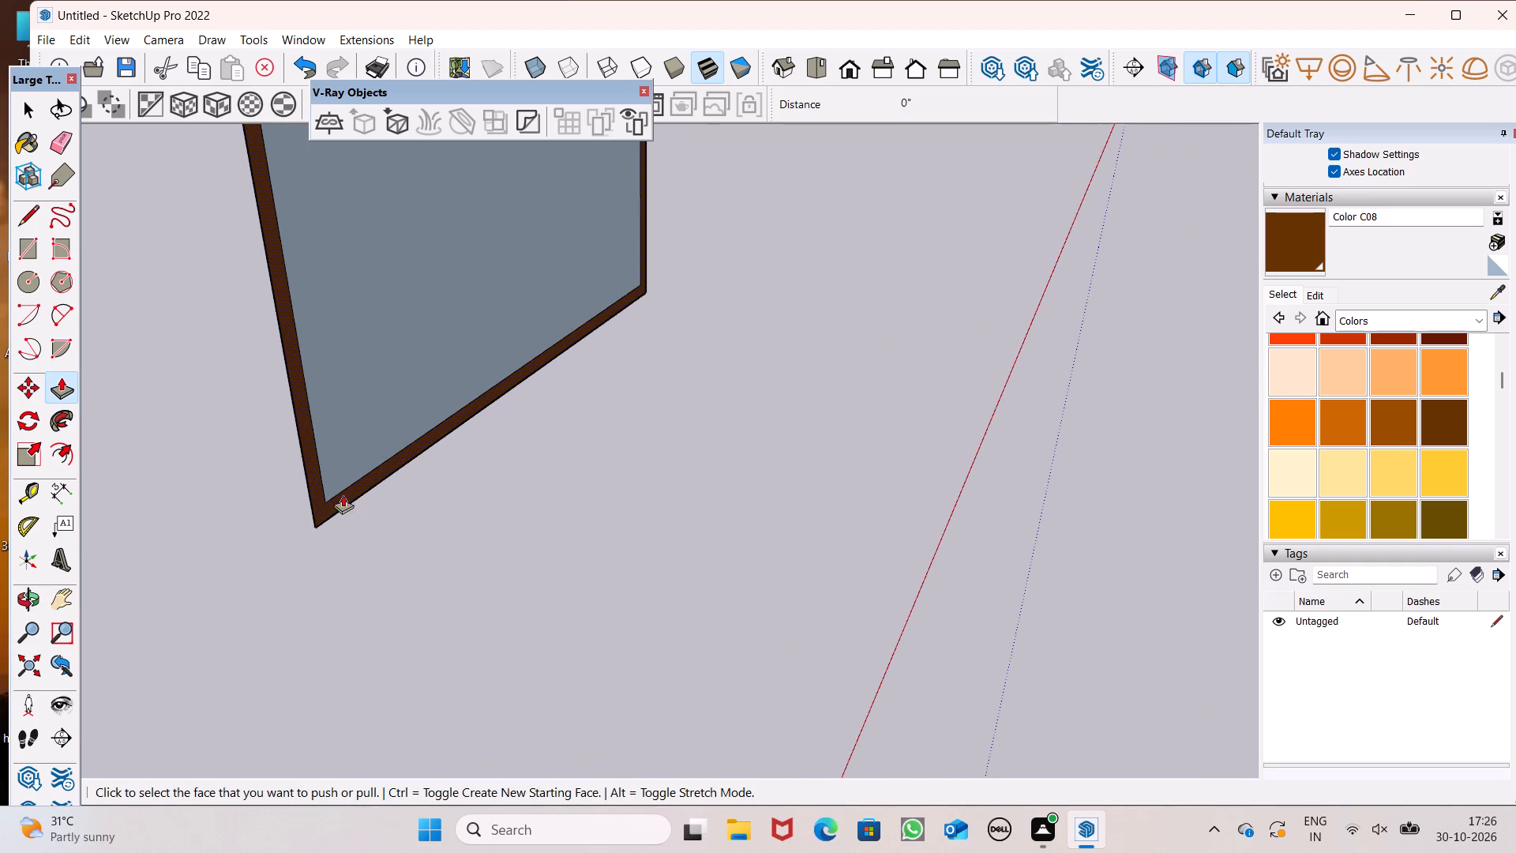
{"action": "left_click_drag", "start_coordinate": [331, 508], "coordinate": [355, 530]}
Paint the pane inside the brown frame with Translucent Glass Gray from the Glass and Mirrors materials.
{"action": "scroll", "coordinate": [403, 506], "scroll_direction": "down", "scroll_amount": 2}
{"action": "middle_click_drag", "start_coordinate": [419, 518], "coordinate": [1175, 472]}
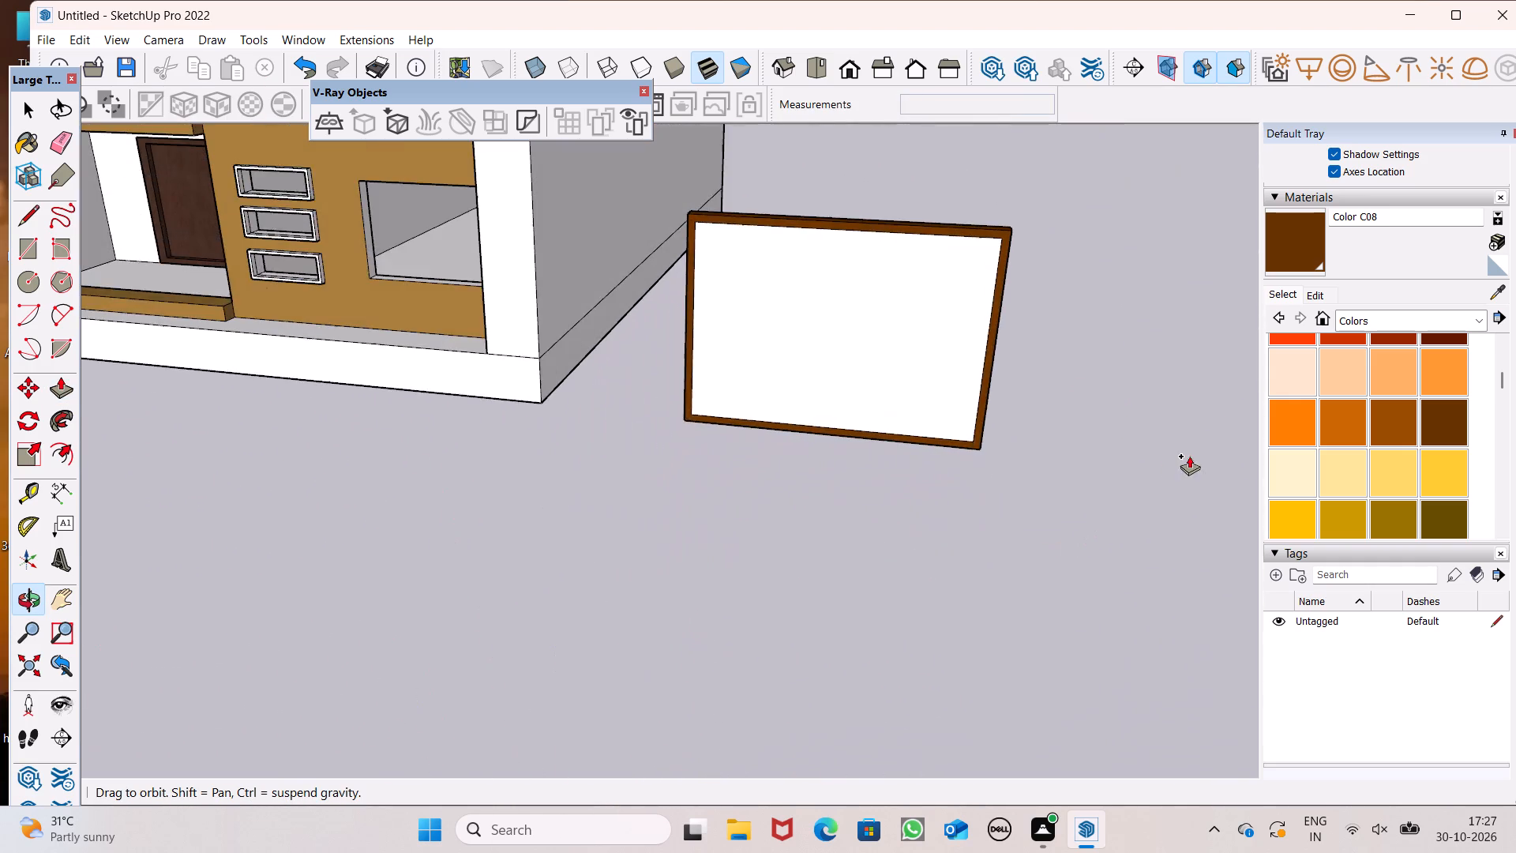
{"action": "left_click", "coordinate": [1370, 328]}
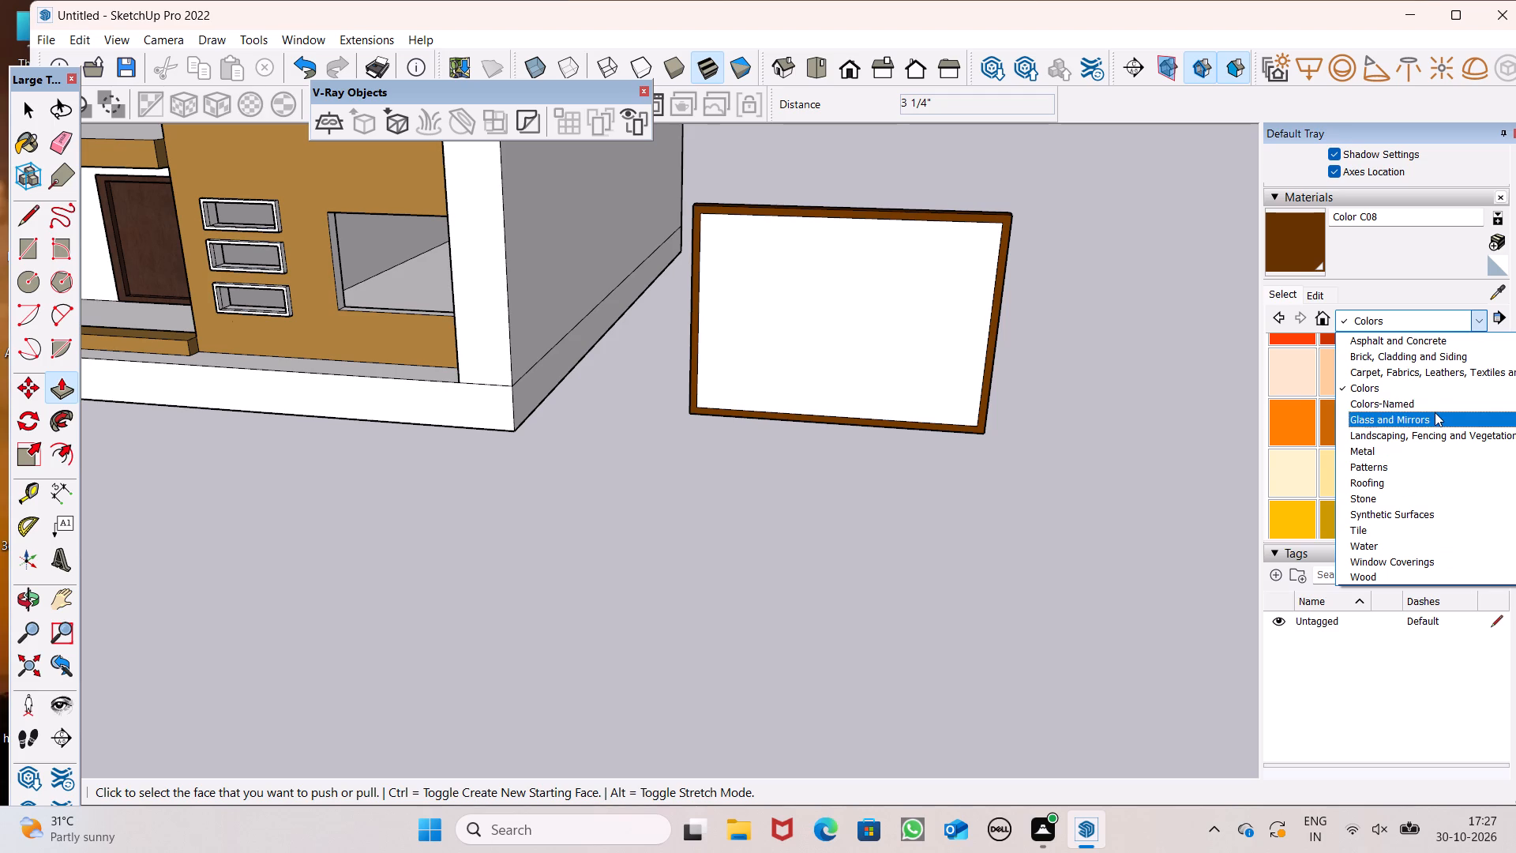
{"action": "left_click", "coordinate": [1435, 412]}
{"action": "left_click", "coordinate": [1460, 421]}
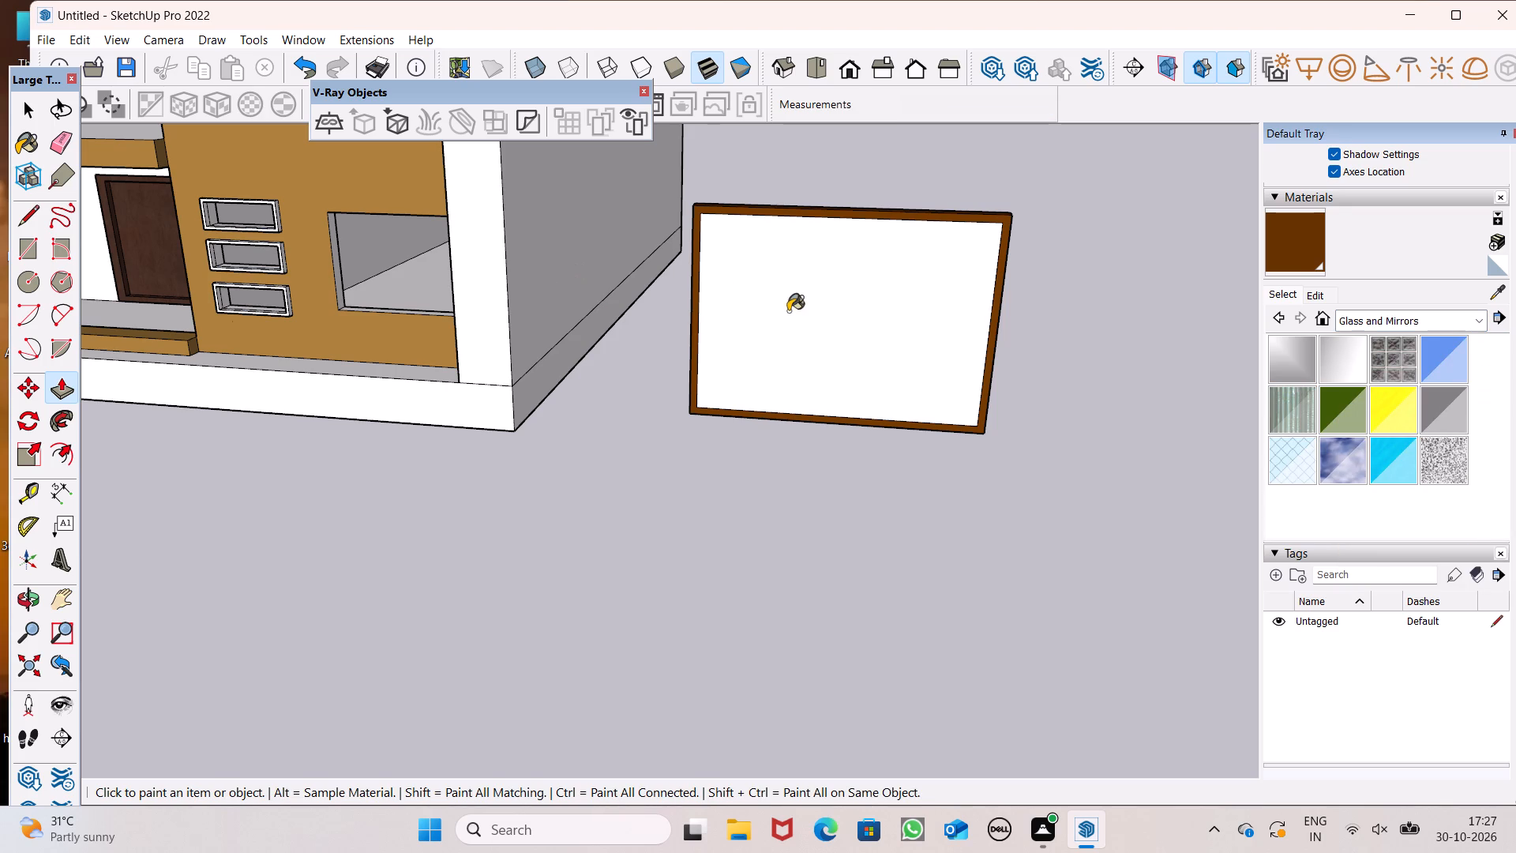
{"action": "left_click", "coordinate": [812, 320]}
{"action": "middle_click_drag", "start_coordinate": [866, 418], "coordinate": [877, 329]}
{"action": "scroll", "coordinate": [878, 329], "scroll_direction": "up", "scroll_amount": 1}
{"action": "scroll", "coordinate": [894, 366], "scroll_direction": "down", "scroll_amount": 11}
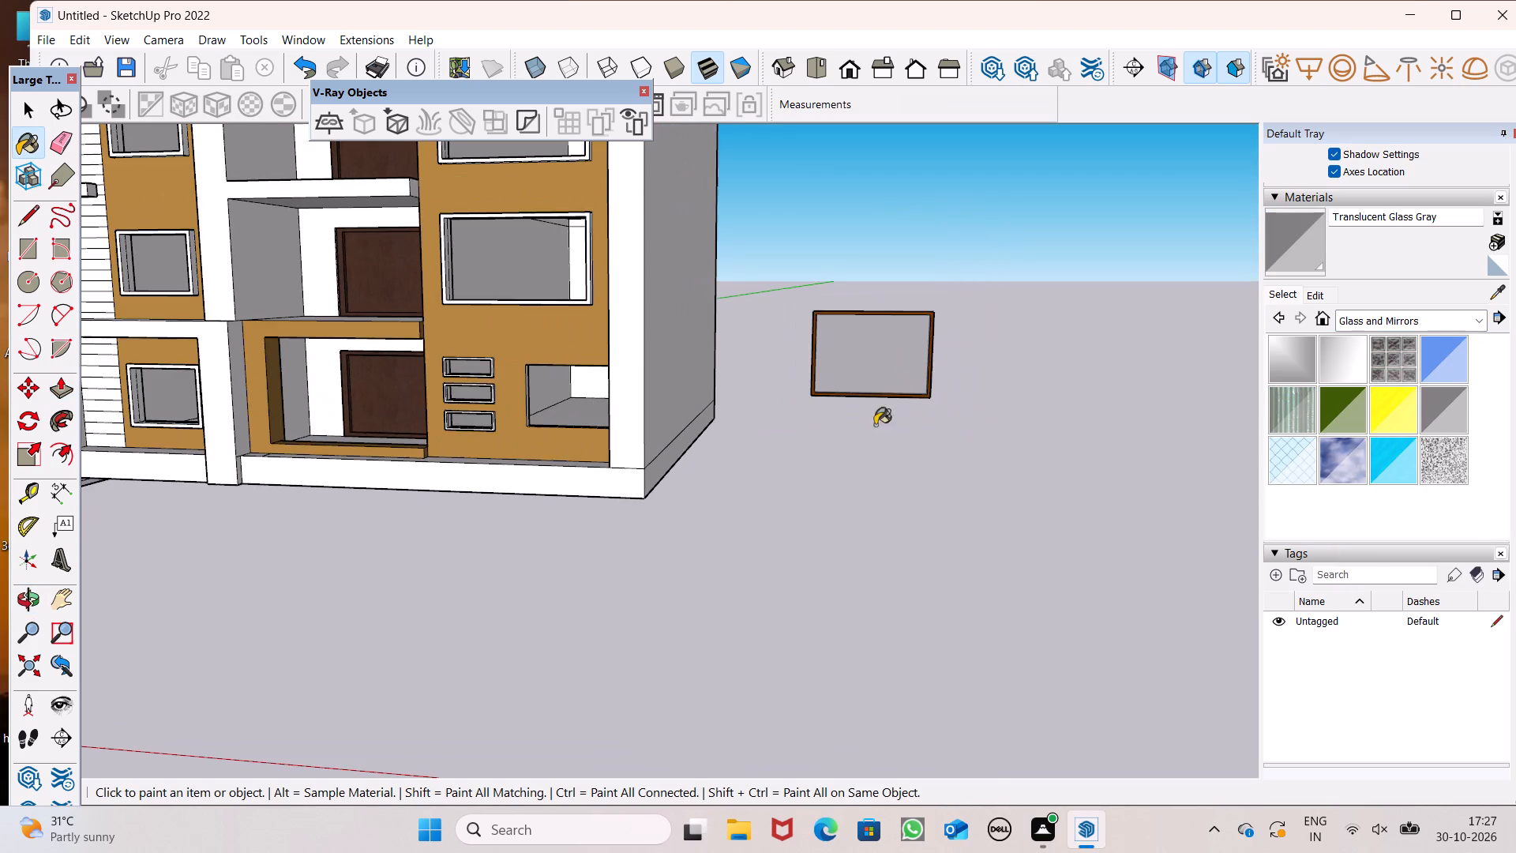
{"action": "scroll", "coordinate": [853, 452], "scroll_direction": "down", "scroll_amount": 5}
{"action": "middle_click_drag", "start_coordinate": [867, 469], "coordinate": [864, 430]}
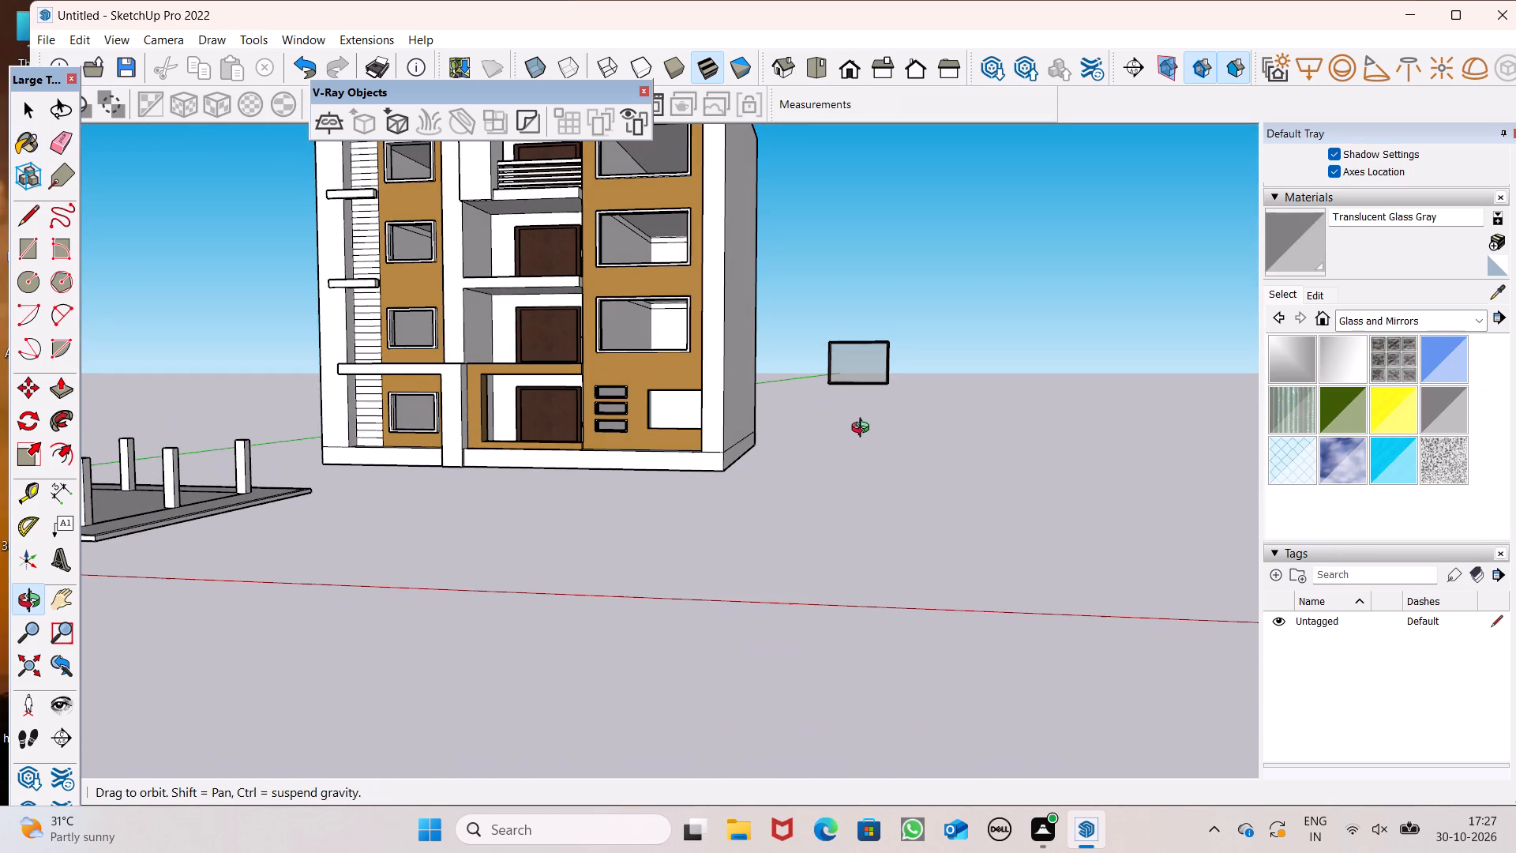
{"action": "middle_click_drag", "start_coordinate": [864, 430], "coordinate": [867, 431]}
{"action": "key", "text": "space"}
{"action": "scroll", "coordinate": [883, 396], "scroll_direction": "up", "scroll_amount": 3}
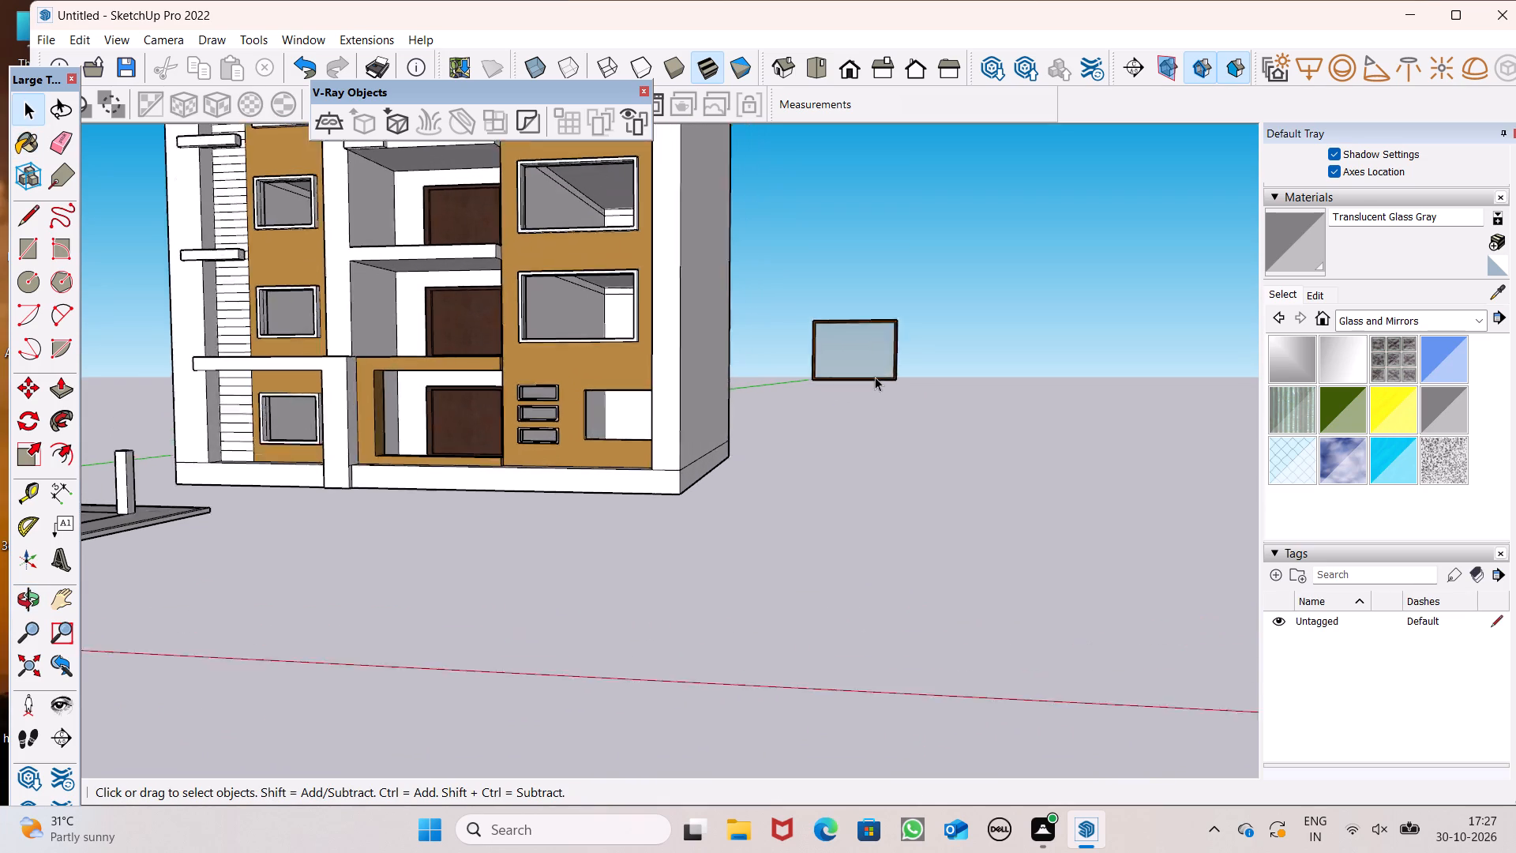
Select the whole brown-framed glass window beside the building and make it a group.
{"action": "scroll", "coordinate": [875, 377], "scroll_direction": "up", "scroll_amount": 2}
{"action": "triple_click", "coordinate": [867, 350]}
{"action": "left_click", "coordinate": [867, 350]}
{"action": "right_click", "coordinate": [867, 349]}
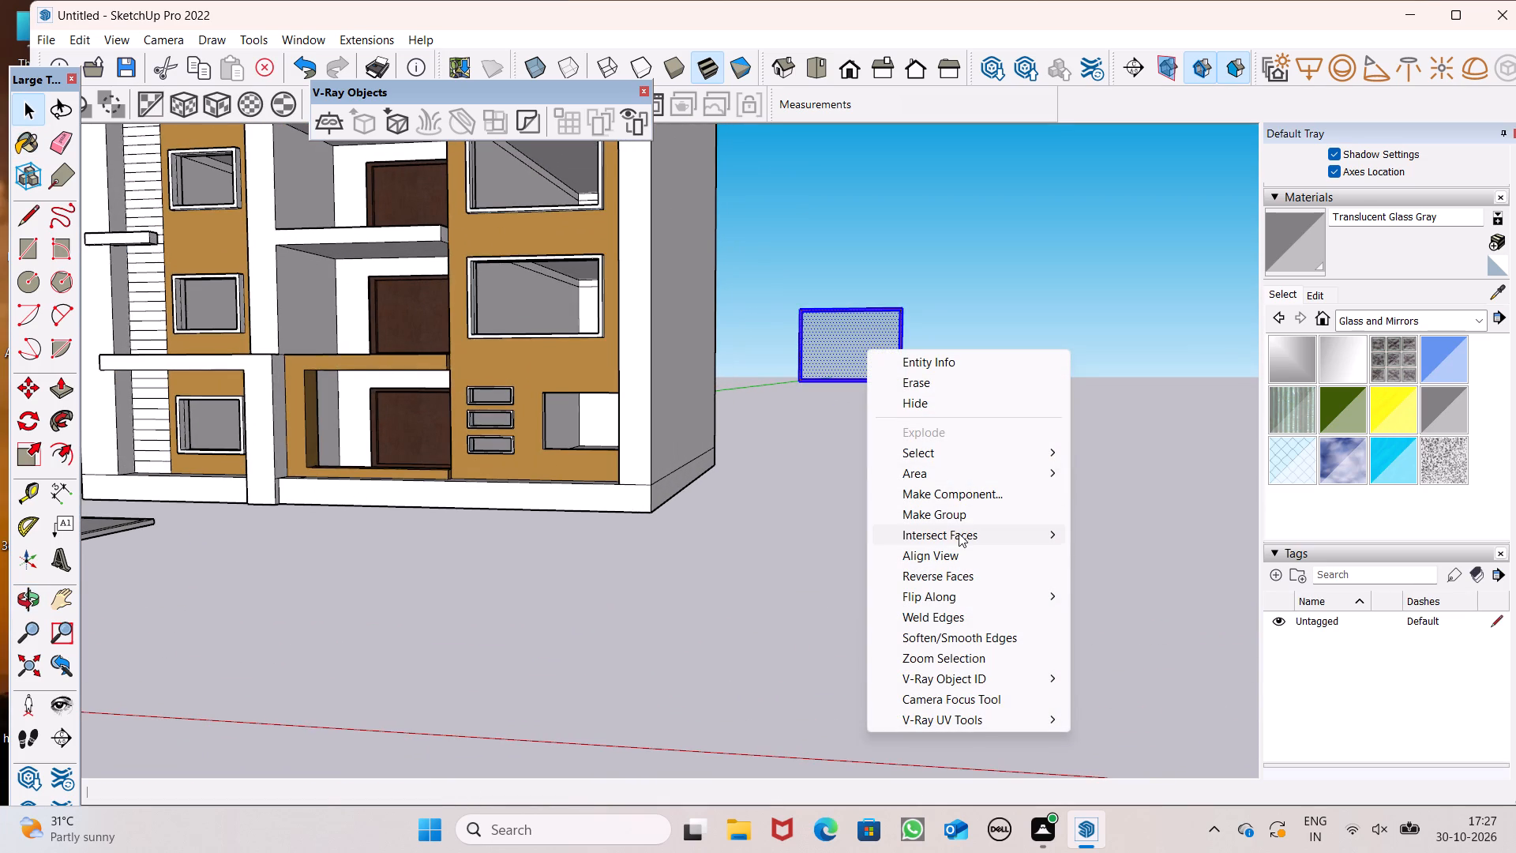
{"action": "left_click", "coordinate": [959, 520]}
Move the window group from beside the building to the front of the ground-floor opening next to the slatted strip.
{"action": "scroll", "coordinate": [921, 485], "scroll_direction": "down", "scroll_amount": 6}
{"action": "key", "text": "m"}
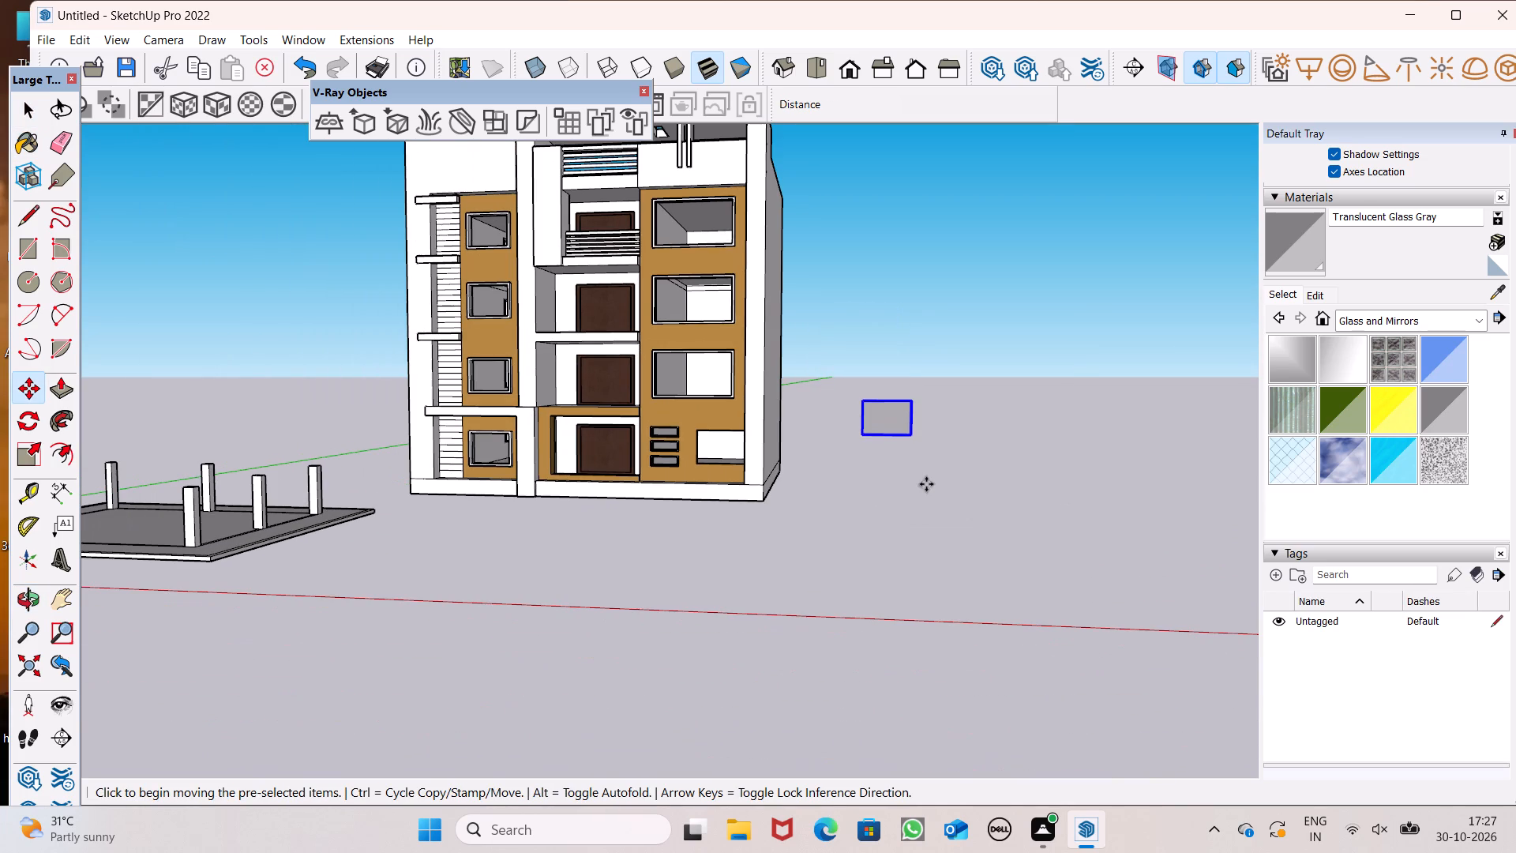
{"action": "key", "text": "Return"}
{"action": "left_click_drag", "start_coordinate": [912, 438], "coordinate": [542, 444]}
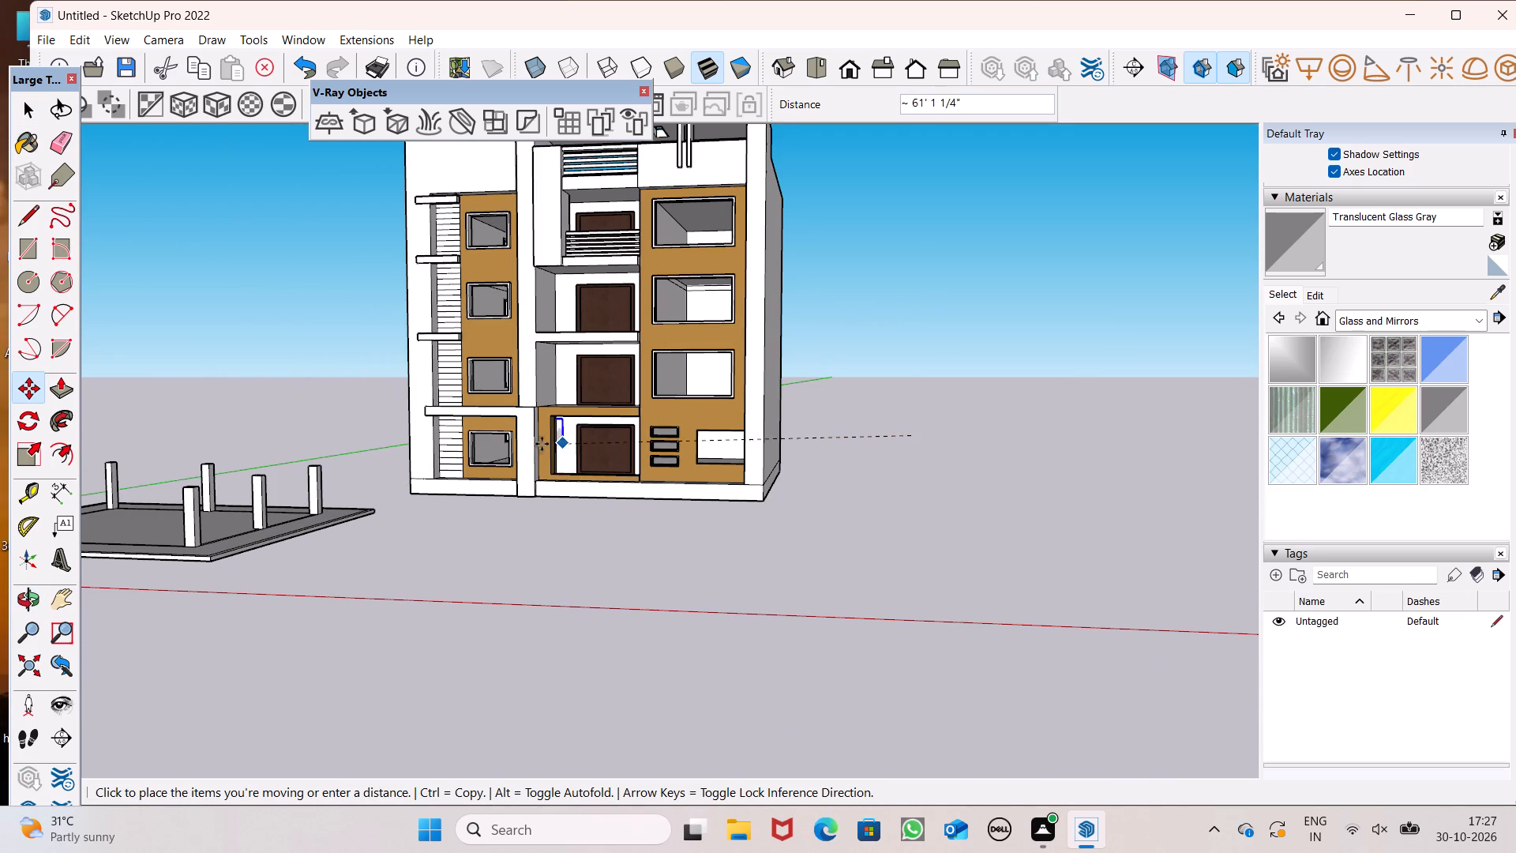
{"action": "left_click_drag", "start_coordinate": [542, 444], "coordinate": [510, 464]}
Move the window group by its lower corner closer to the ground-floor opening next to the slatted strip.
{"action": "scroll", "coordinate": [477, 430], "scroll_direction": "up", "scroll_amount": 8}
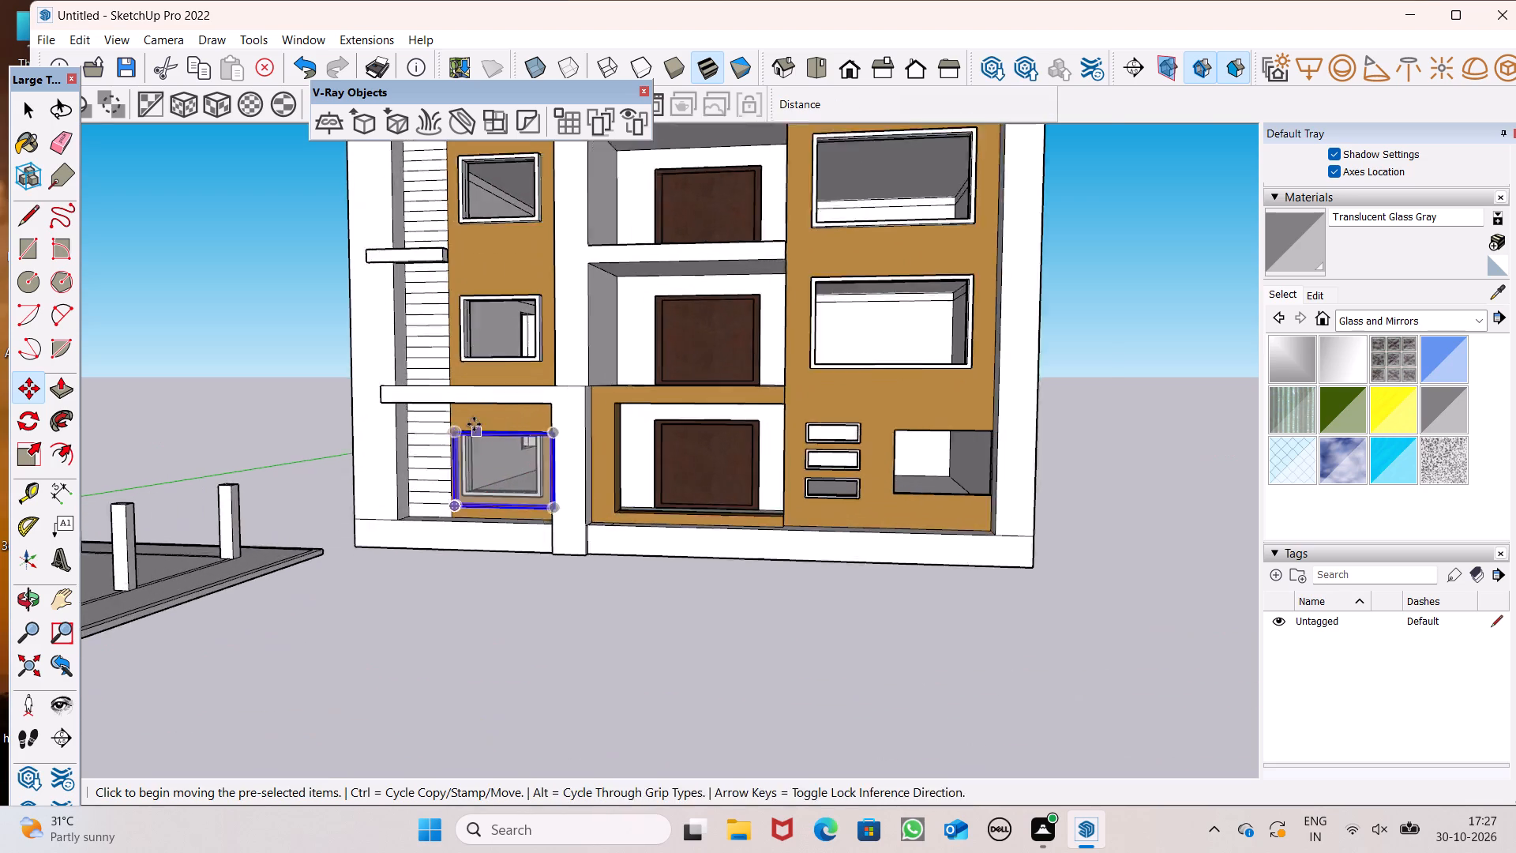
{"action": "scroll", "coordinate": [474, 424], "scroll_direction": "up", "scroll_amount": 8}
{"action": "scroll", "coordinate": [454, 449], "scroll_direction": "down", "scroll_amount": 5}
{"action": "middle_click_drag", "start_coordinate": [550, 509], "coordinate": [621, 569]}
{"action": "scroll", "coordinate": [617, 577], "scroll_direction": "up", "scroll_amount": 1}
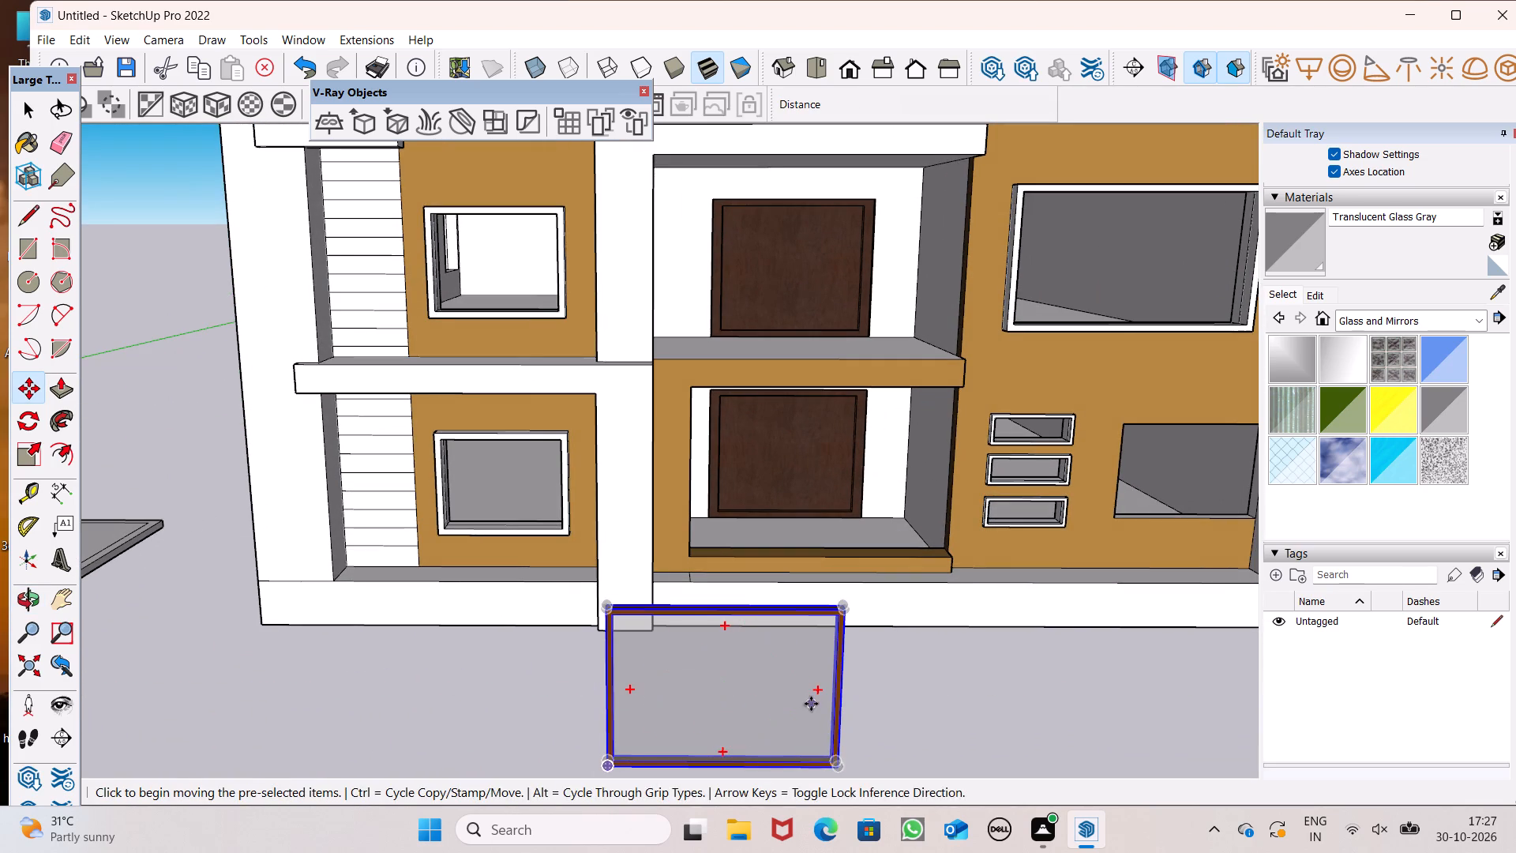
{"action": "left_click_drag", "start_coordinate": [840, 770], "coordinate": [746, 709]}
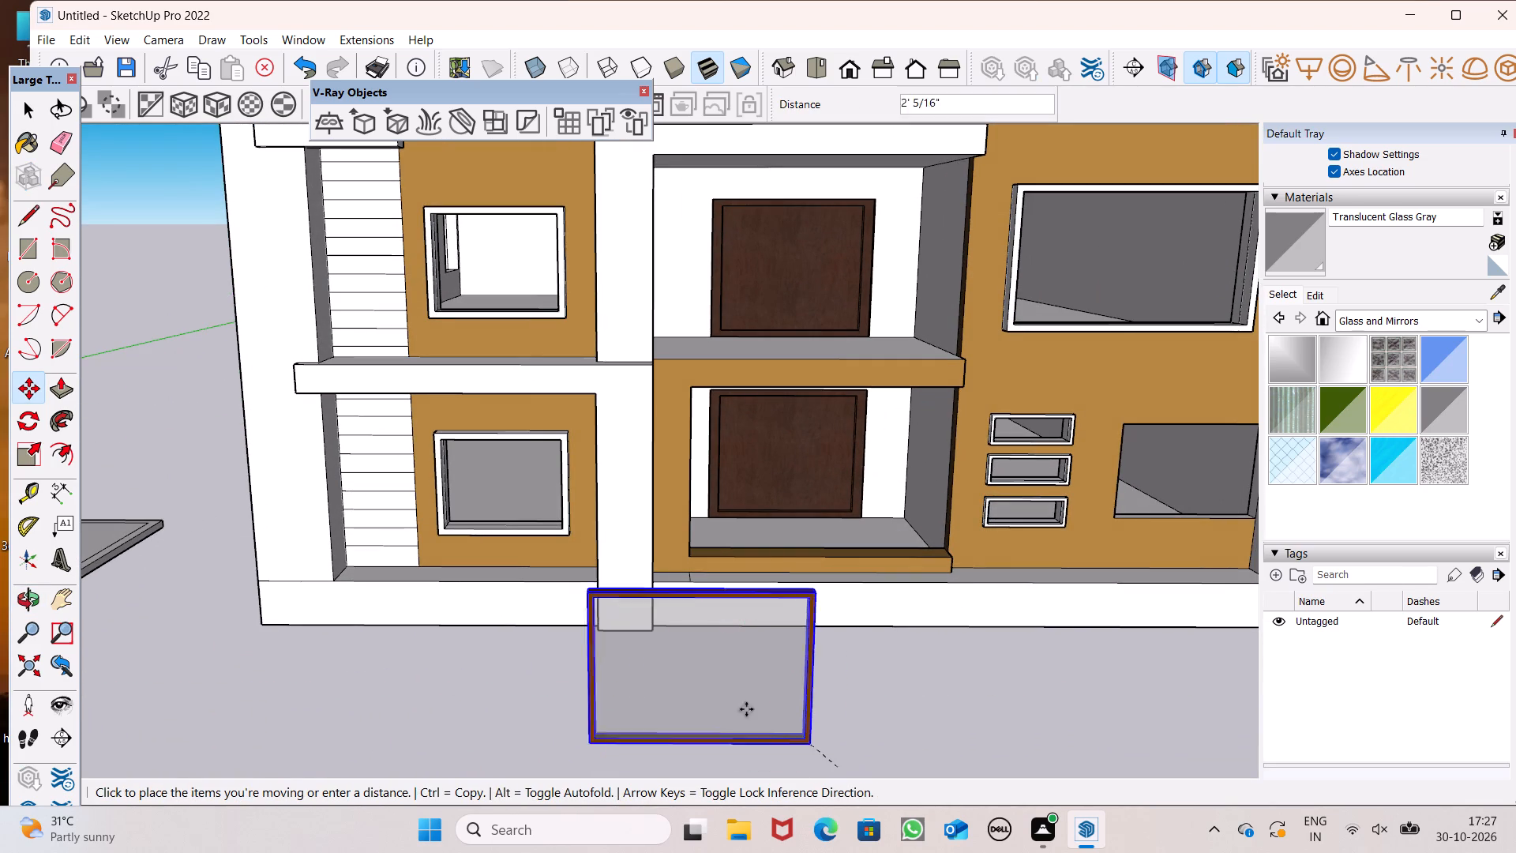
{"action": "left_click_drag", "start_coordinate": [746, 709], "coordinate": [555, 524]}
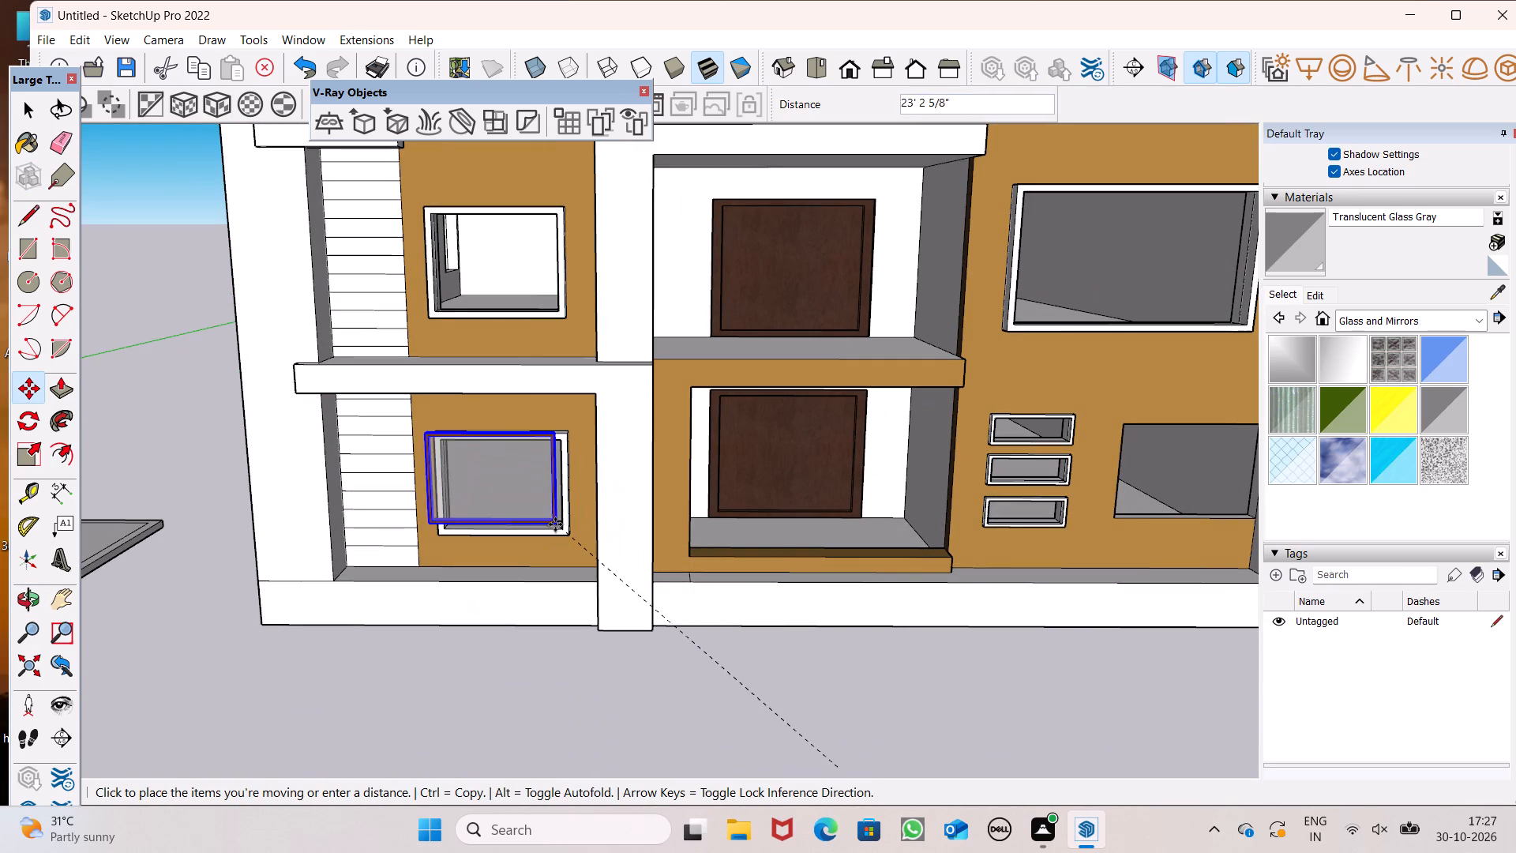
{"action": "left_click_drag", "start_coordinate": [555, 524], "coordinate": [558, 527]}
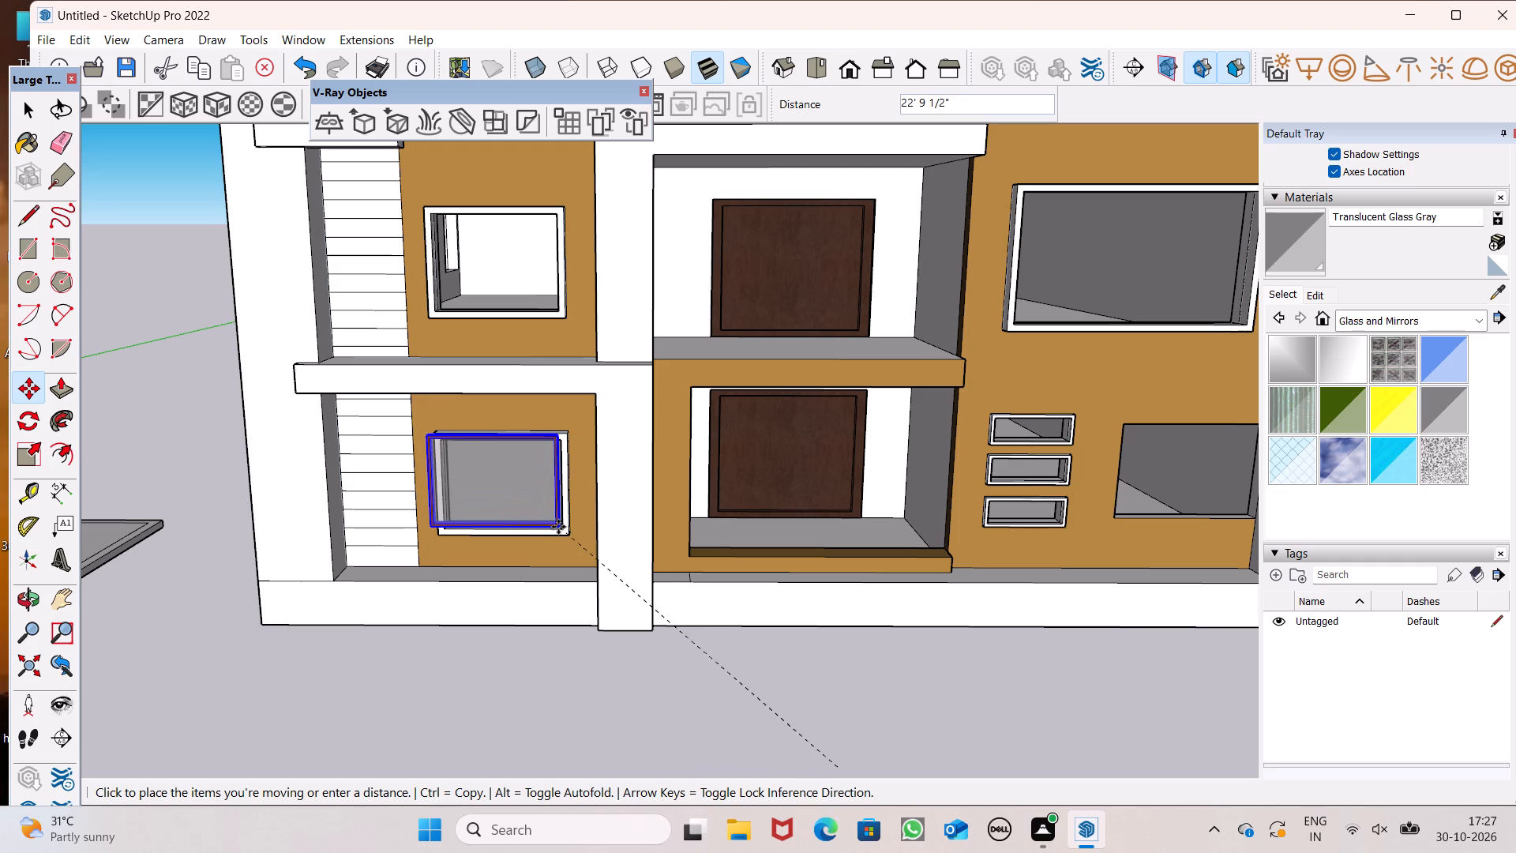
{"action": "left_click_drag", "start_coordinate": [558, 527], "coordinate": [556, 492]}
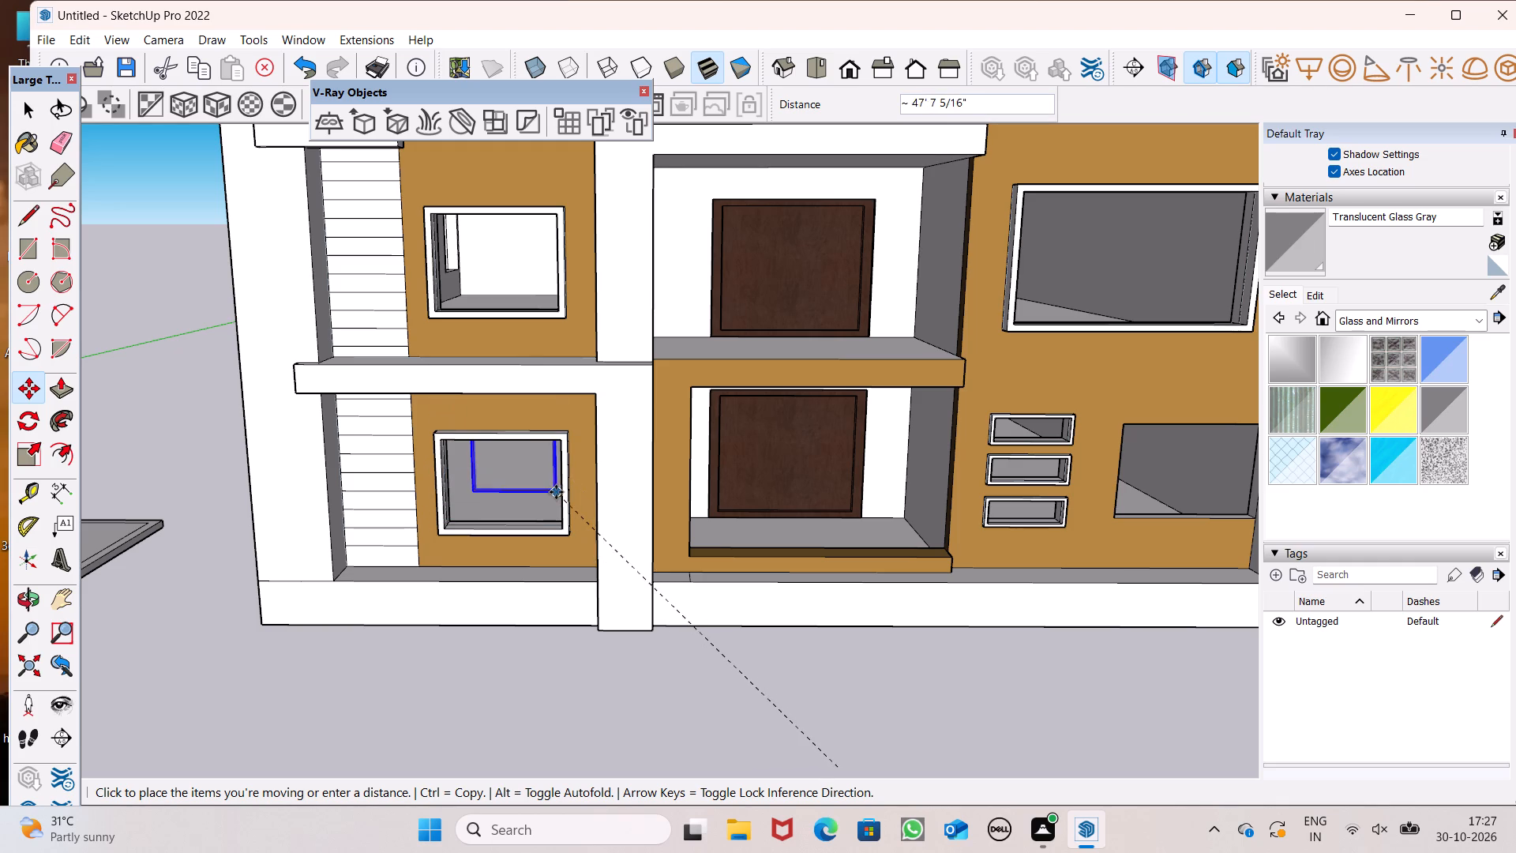
{"action": "left_click_drag", "start_coordinate": [556, 492], "coordinate": [564, 526]}
Move the window group so its lower corner snaps to the inner lower corner of the white opening surround.
{"action": "scroll", "coordinate": [504, 512], "scroll_direction": "up", "scroll_amount": 15}
{"action": "middle_click_drag", "start_coordinate": [666, 552], "coordinate": [591, 570]}
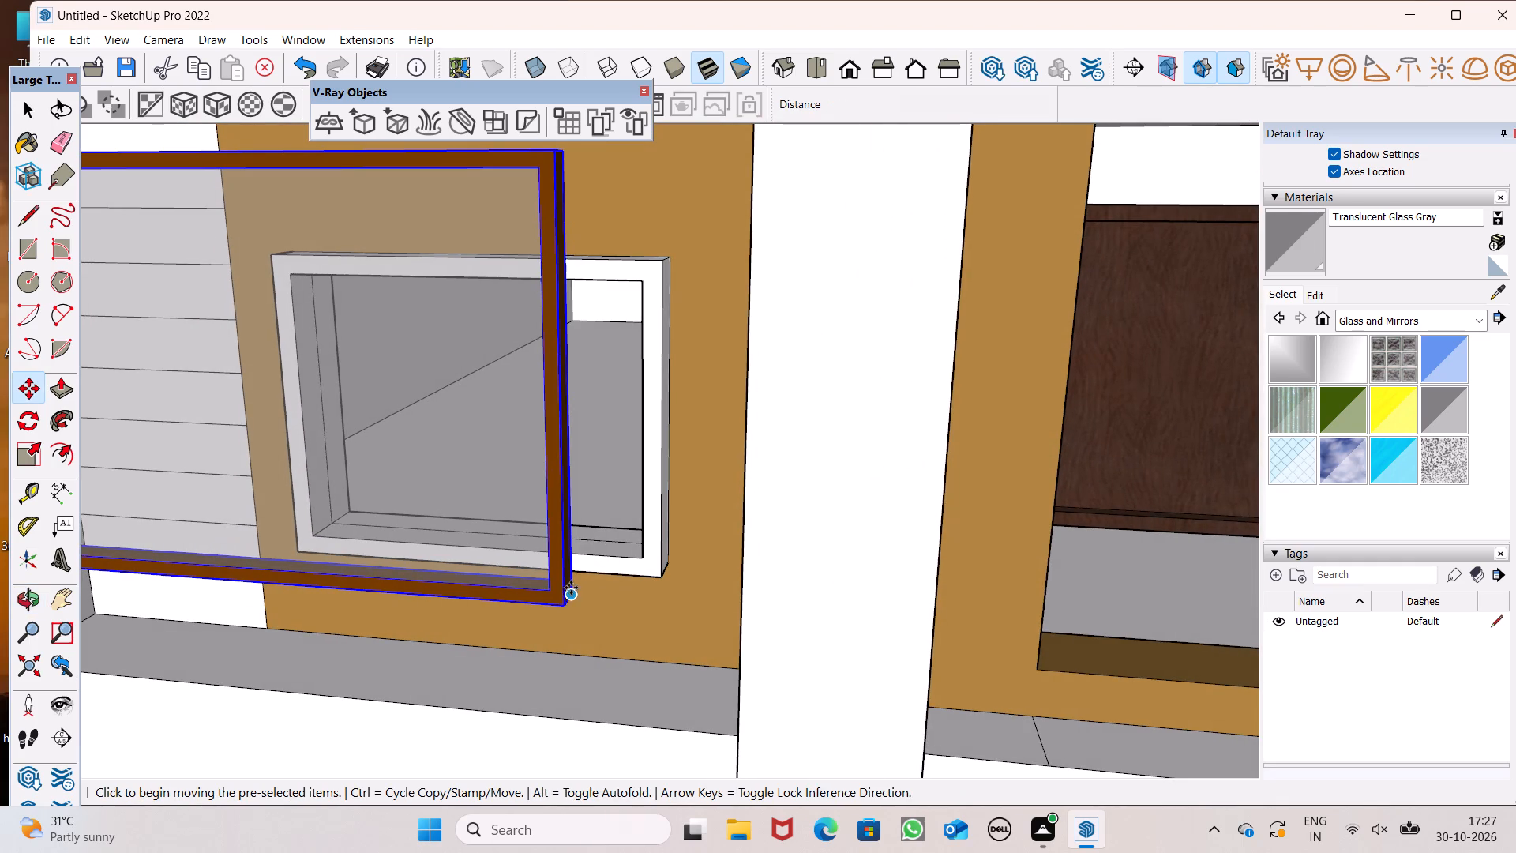
{"action": "left_click_drag", "start_coordinate": [563, 607], "coordinate": [636, 554]}
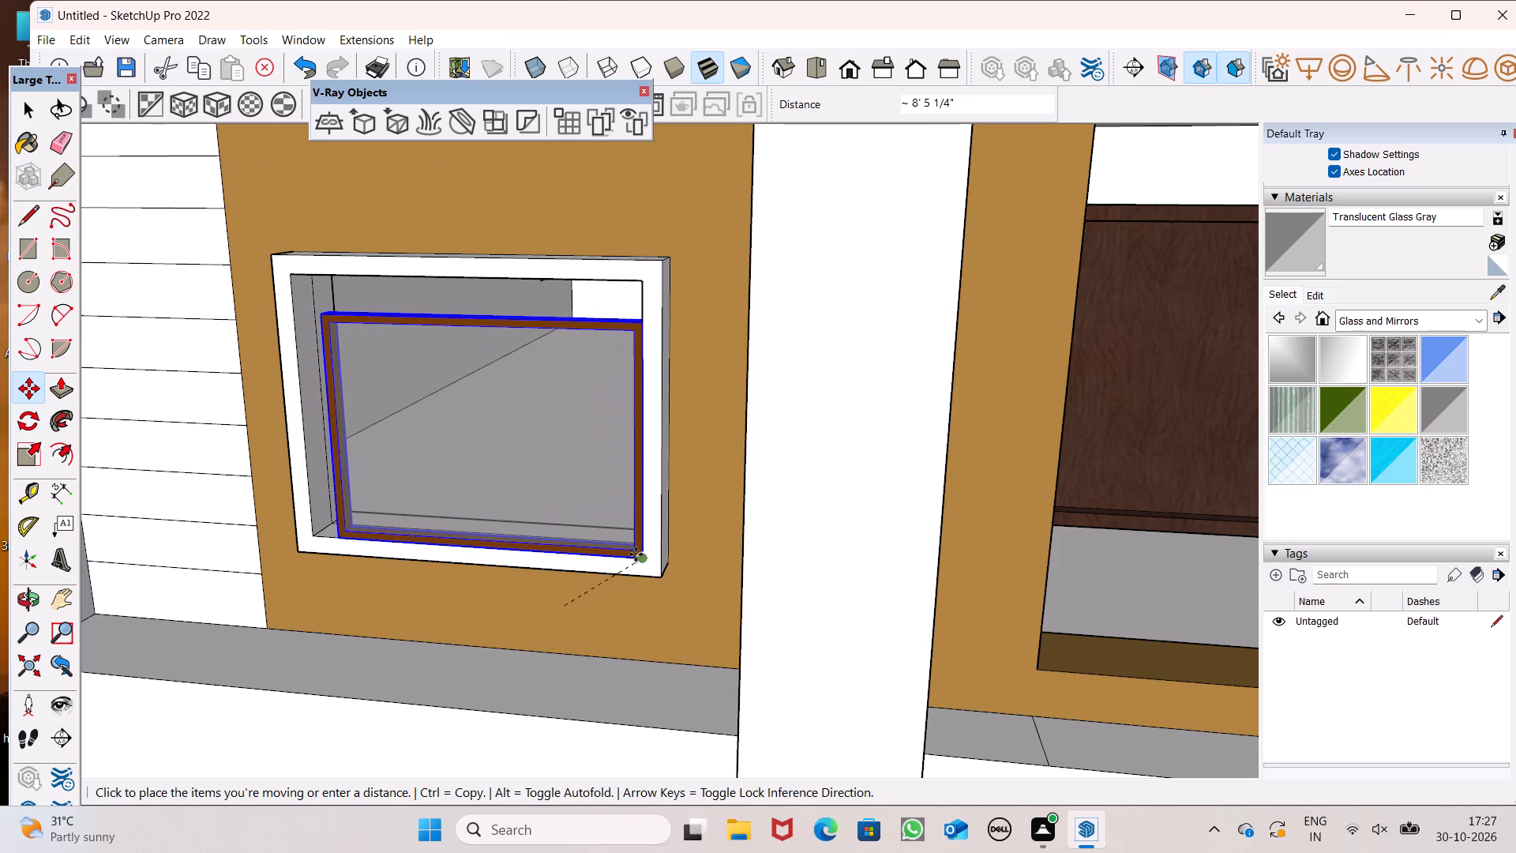
{"action": "left_click_drag", "start_coordinate": [636, 554], "coordinate": [640, 558]}
Scale the window group's width along the red axis to reach the far inner side of the white surround.
{"action": "scroll", "coordinate": [575, 523], "scroll_direction": "down", "scroll_amount": 3}
{"action": "middle_click_drag", "start_coordinate": [574, 532], "coordinate": [812, 529]}
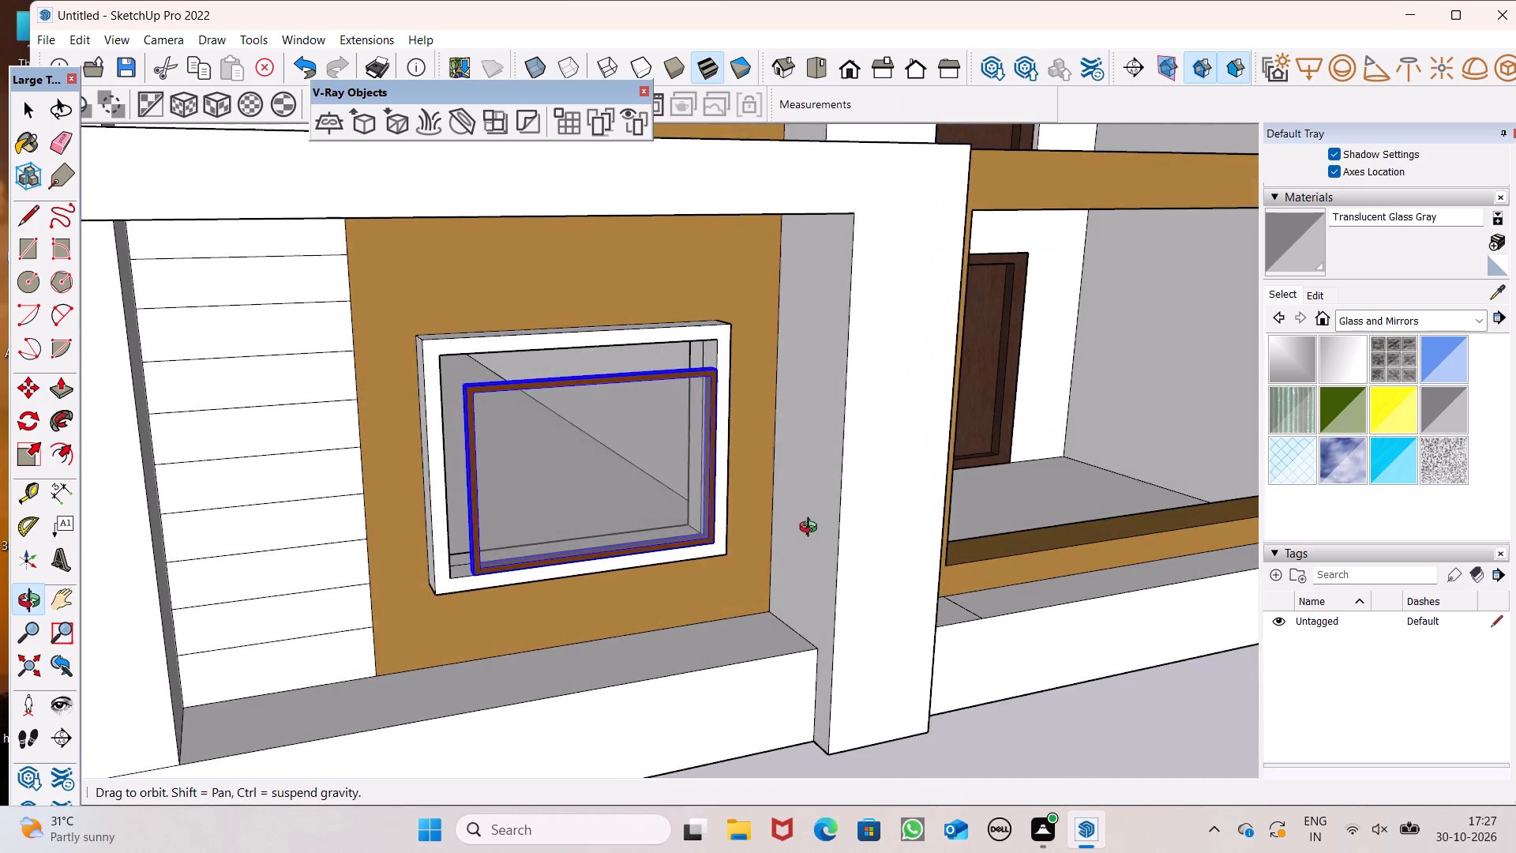
{"action": "middle_click_drag", "start_coordinate": [812, 529], "coordinate": [802, 557]}
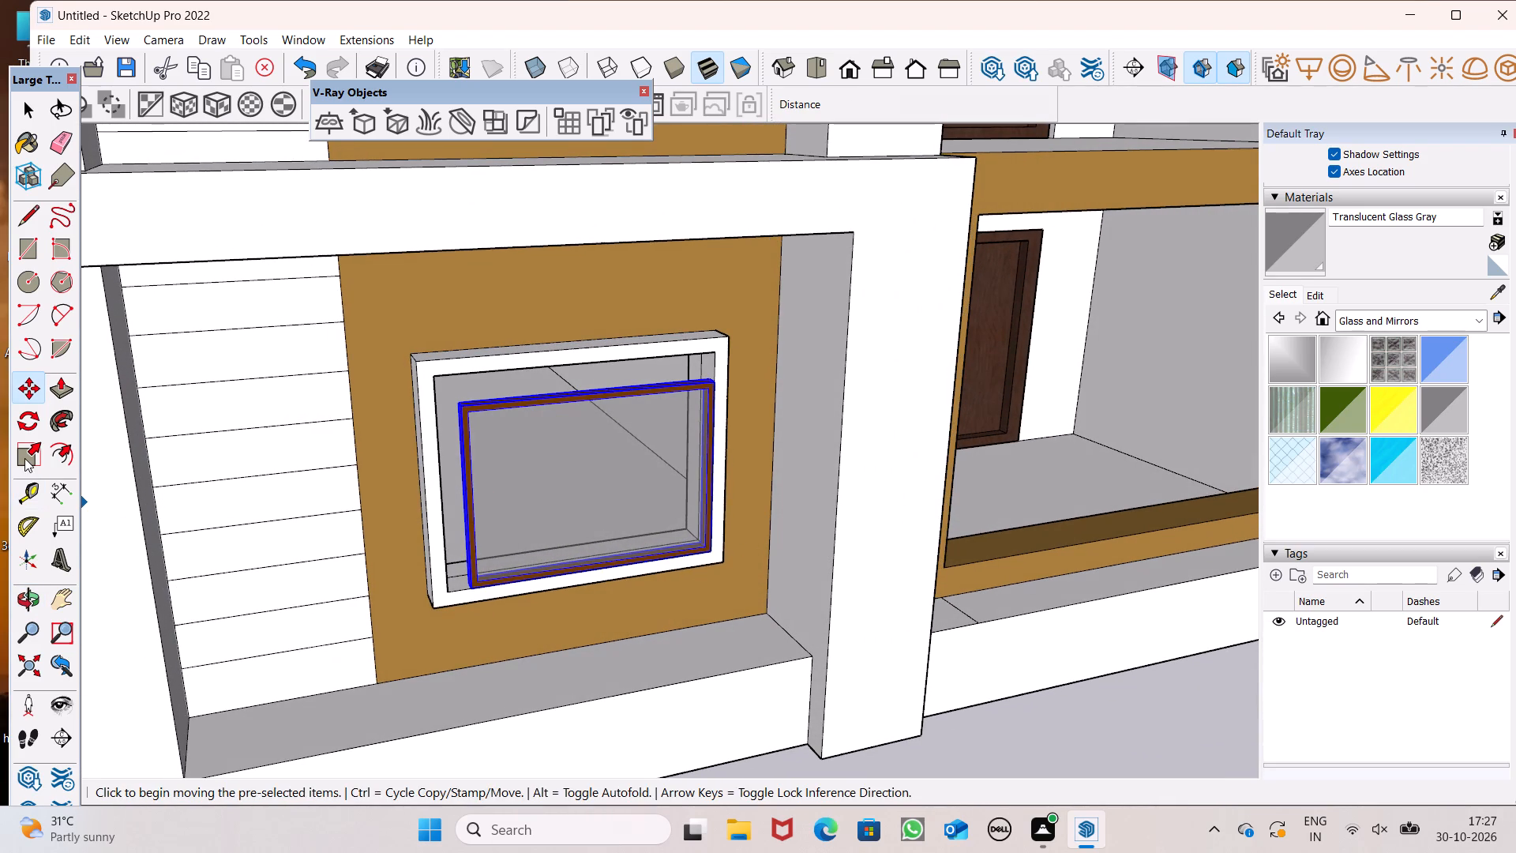
{"action": "left_click", "coordinate": [28, 456]}
{"action": "scroll", "coordinate": [445, 483], "scroll_direction": "up", "scroll_amount": 6}
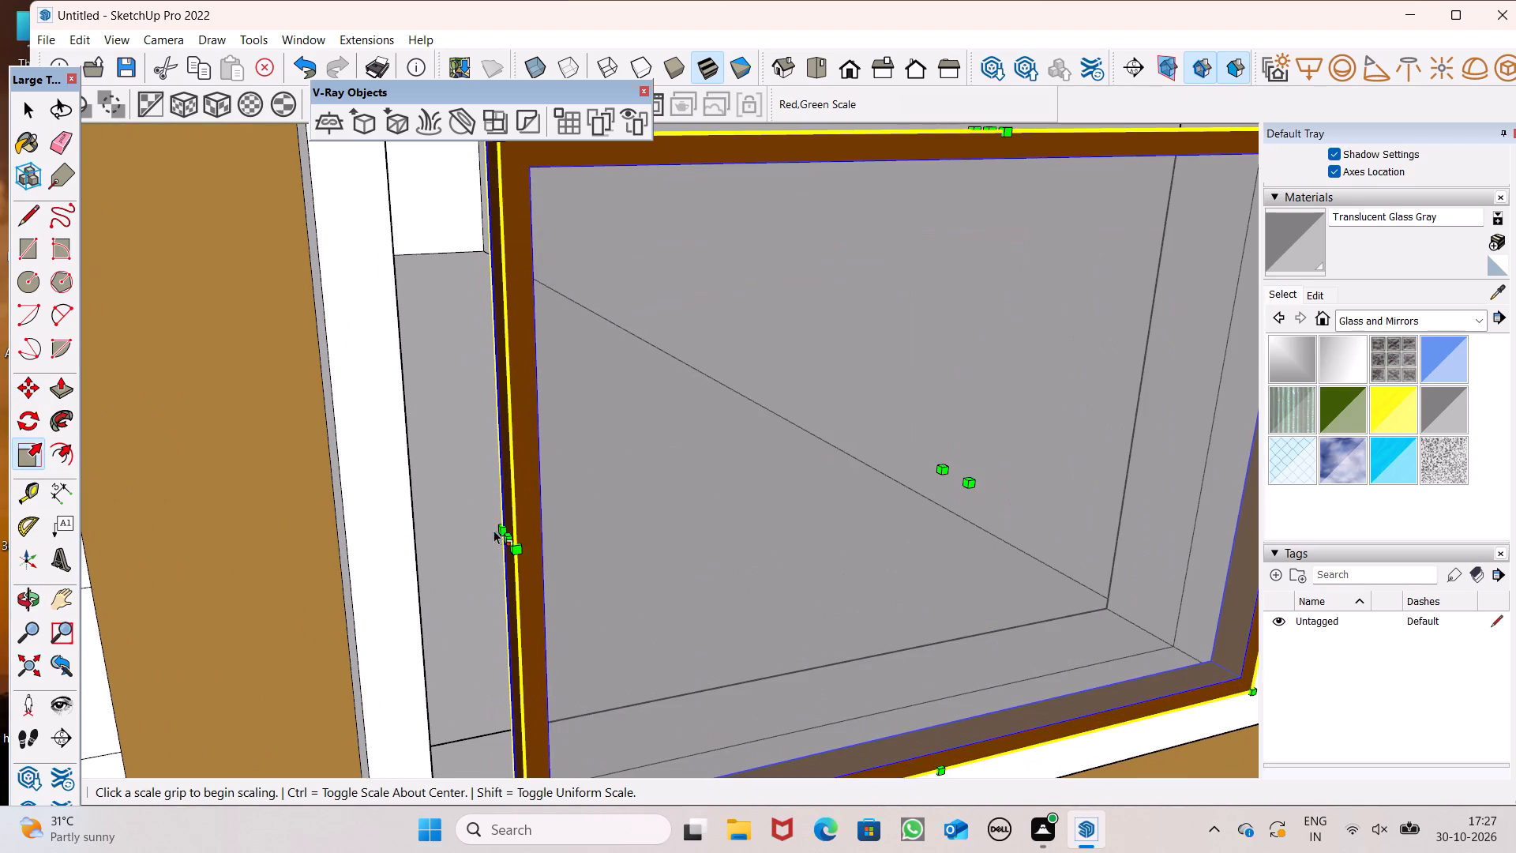
{"action": "left_click_drag", "start_coordinate": [509, 538], "coordinate": [411, 544]}
Scale the window group's height by about 1.16 along the blue axis to reach the top of the white surround.
{"action": "scroll", "coordinate": [413, 551], "scroll_direction": "down", "scroll_amount": 7}
{"action": "scroll", "coordinate": [557, 416], "scroll_direction": "up", "scroll_amount": 4}
{"action": "scroll", "coordinate": [651, 400], "scroll_direction": "down", "scroll_amount": 6}
{"action": "scroll", "coordinate": [666, 310], "scroll_direction": "up", "scroll_amount": 5}
{"action": "scroll", "coordinate": [686, 347], "scroll_direction": "down", "scroll_amount": 6}
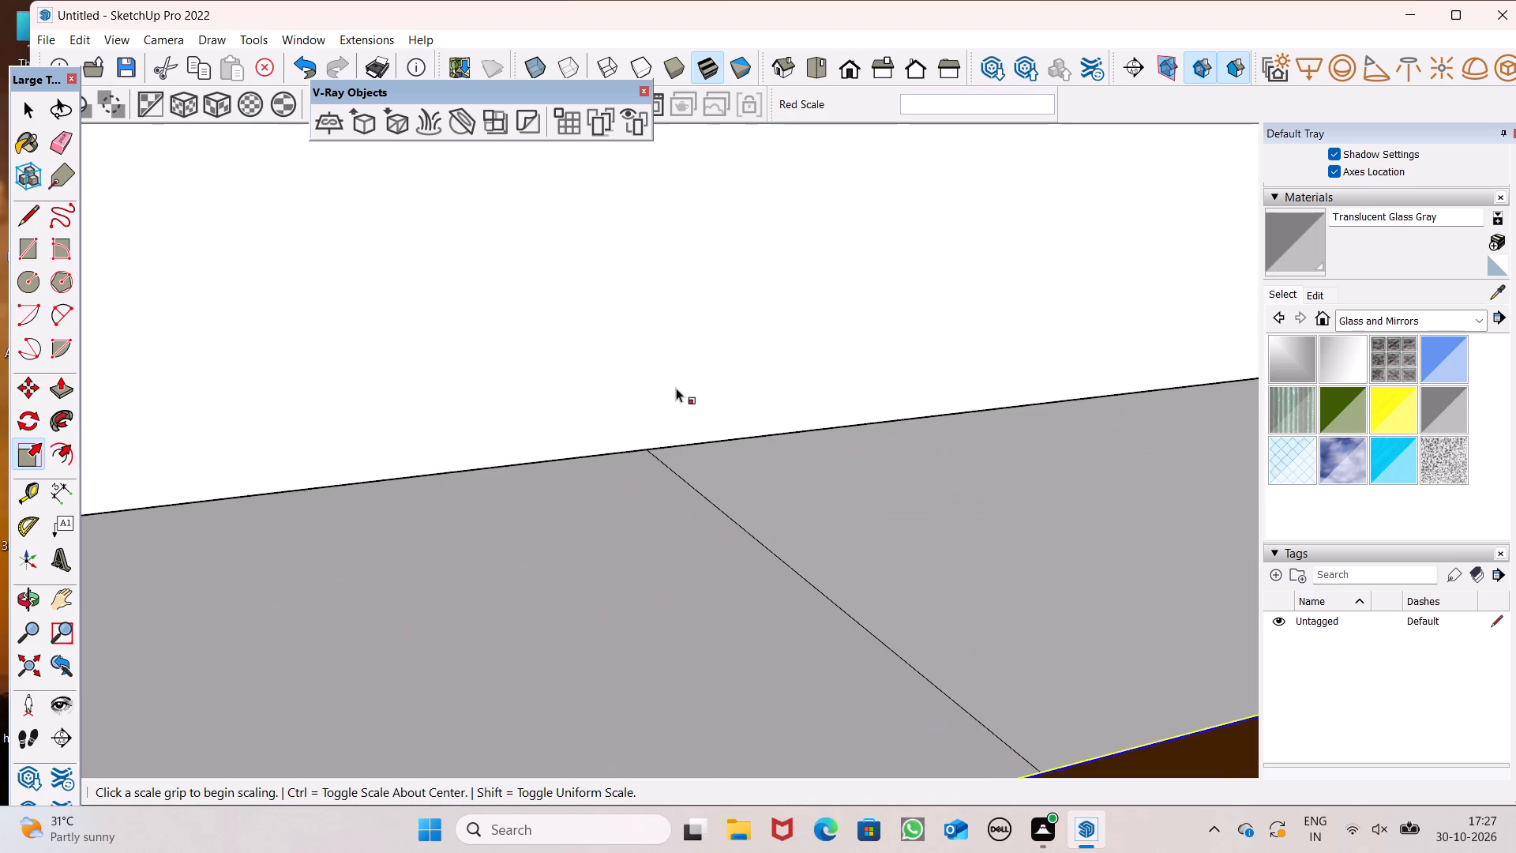
{"action": "scroll", "coordinate": [768, 453], "scroll_direction": "down", "scroll_amount": 2}
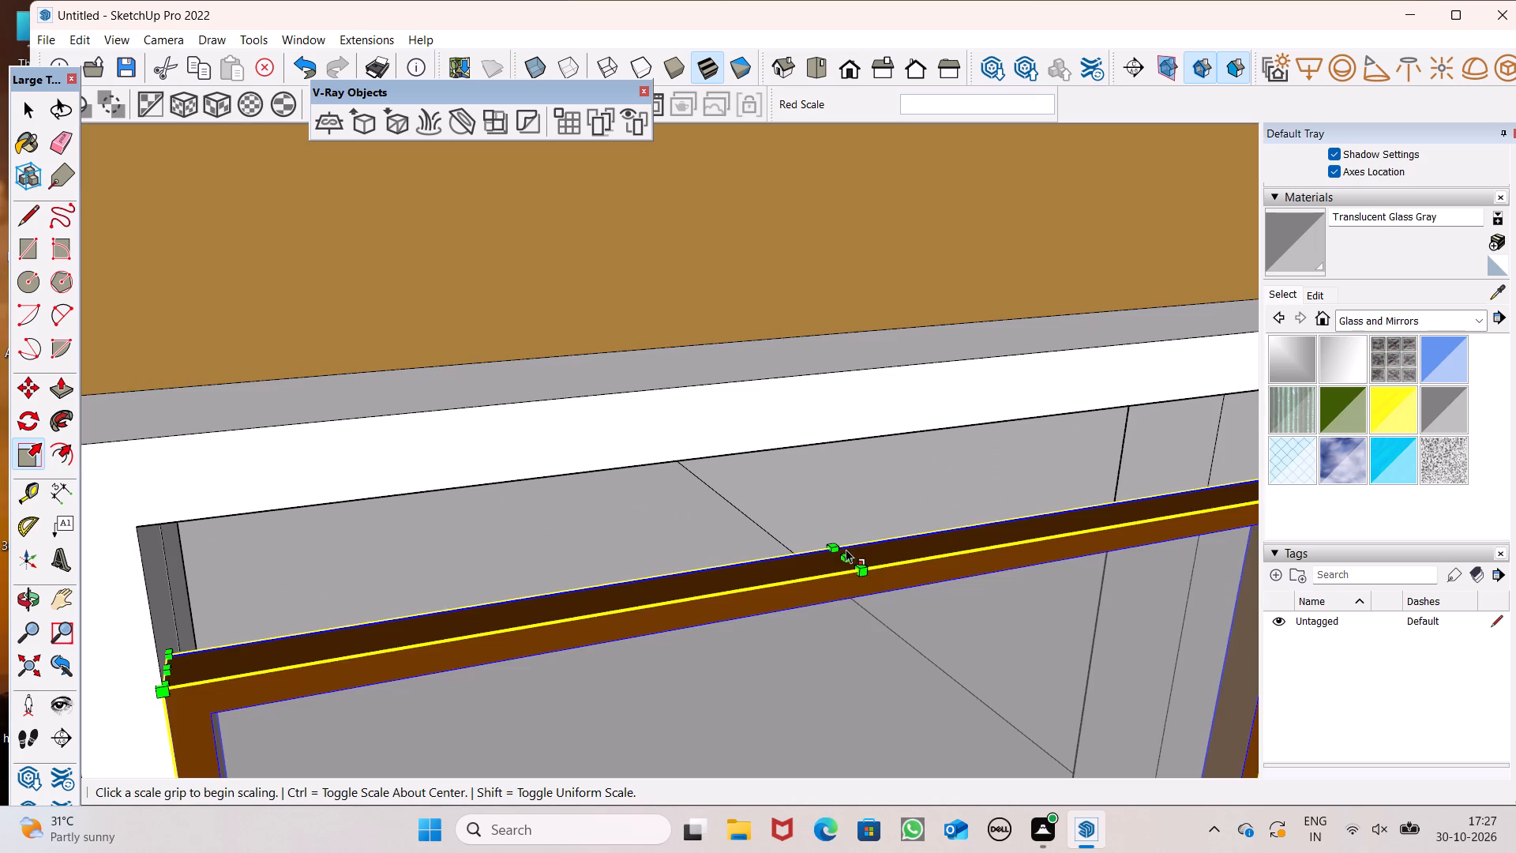
{"action": "left_click", "coordinate": [846, 550]}
{"action": "left_click_drag", "start_coordinate": [850, 557], "coordinate": [789, 442]}
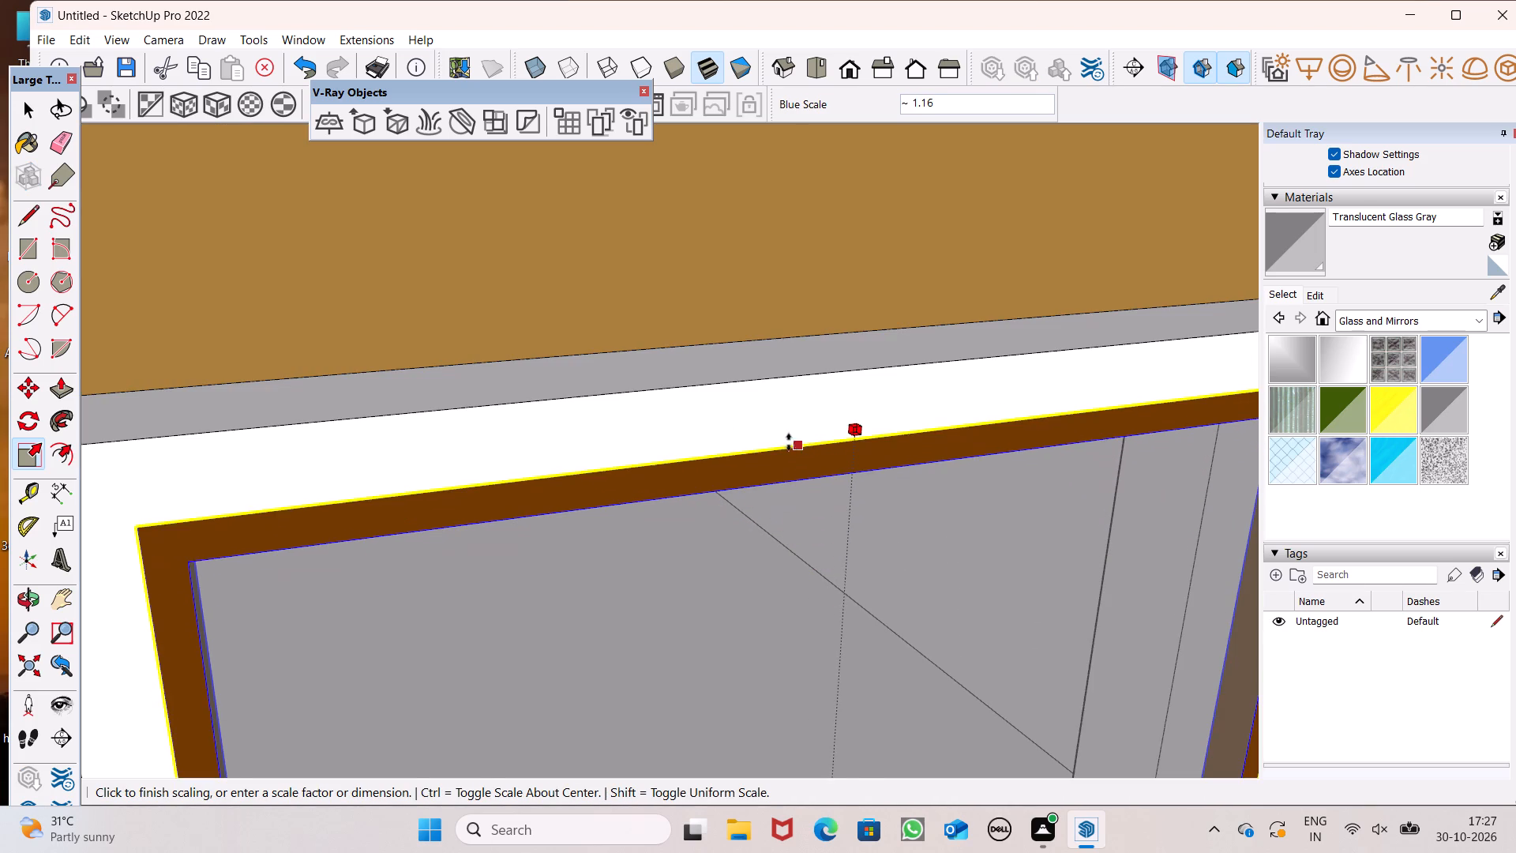
{"action": "left_click_drag", "start_coordinate": [789, 442], "coordinate": [787, 442]}
{"action": "scroll", "coordinate": [614, 426], "scroll_direction": "down", "scroll_amount": 16}
{"action": "scroll", "coordinate": [610, 430], "scroll_direction": "down", "scroll_amount": 5}
{"action": "middle_click_drag", "start_coordinate": [617, 455], "coordinate": [587, 439]}
{"action": "scroll", "coordinate": [524, 432], "scroll_direction": "down", "scroll_amount": 6}
{"action": "key", "text": "space"}
{"action": "left_click", "coordinate": [194, 442]}
Move the fitted window group slightly inward from the front edge of the ground-floor surround, using its lower corner.
{"action": "scroll", "coordinate": [554, 438], "scroll_direction": "up", "scroll_amount": 1}
{"action": "scroll", "coordinate": [596, 423], "scroll_direction": "down", "scroll_amount": 3}
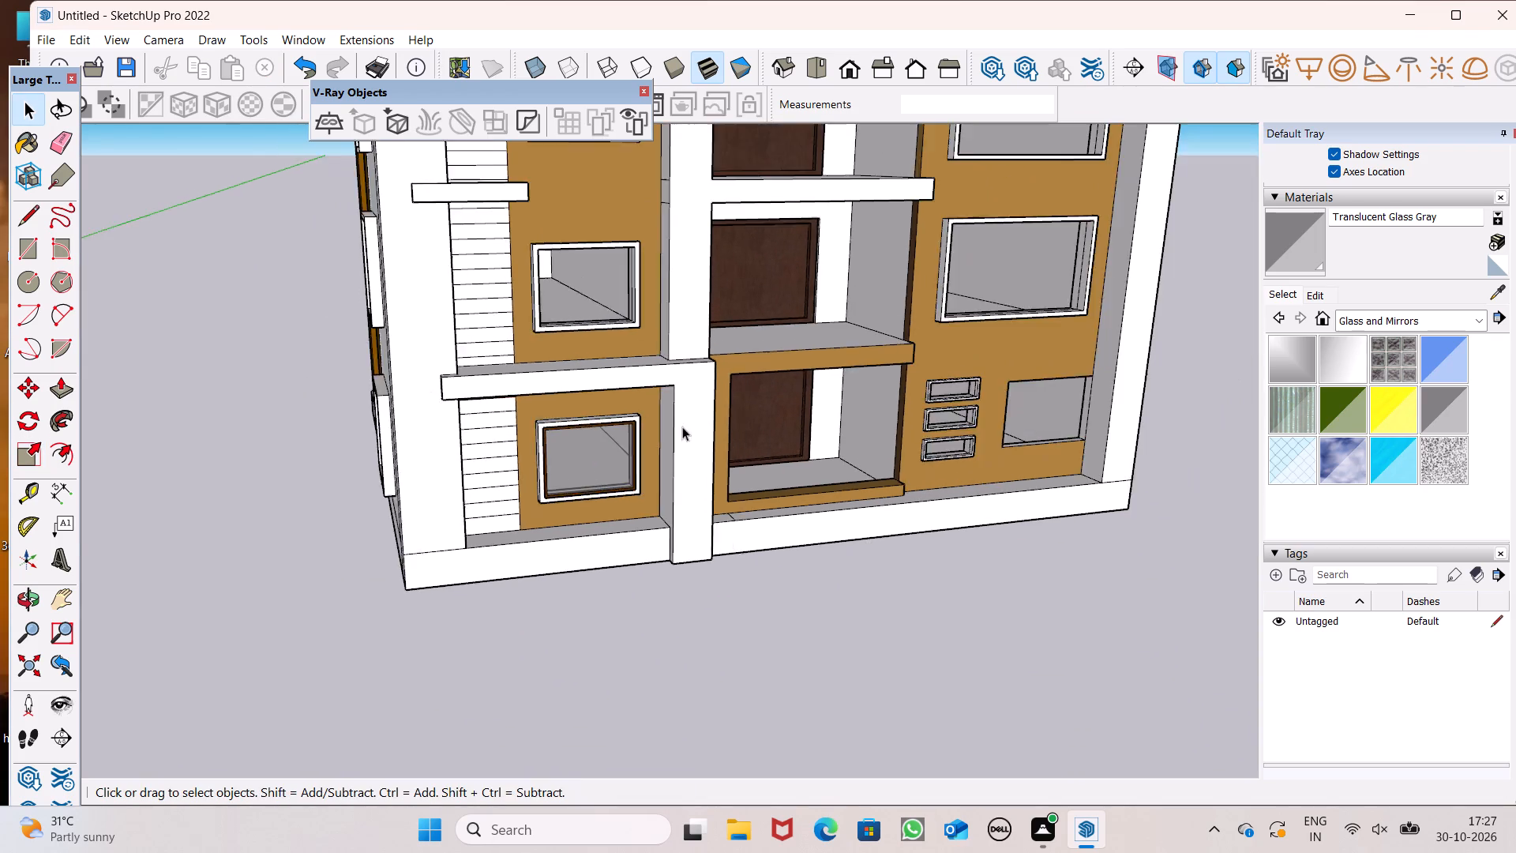
{"action": "middle_click_drag", "start_coordinate": [683, 426], "coordinate": [545, 410]}
{"action": "scroll", "coordinate": [458, 392], "scroll_direction": "up", "scroll_amount": 8}
{"action": "middle_click_drag", "start_coordinate": [554, 457], "coordinate": [536, 502]}
{"action": "scroll", "coordinate": [647, 526], "scroll_direction": "up", "scroll_amount": 7}
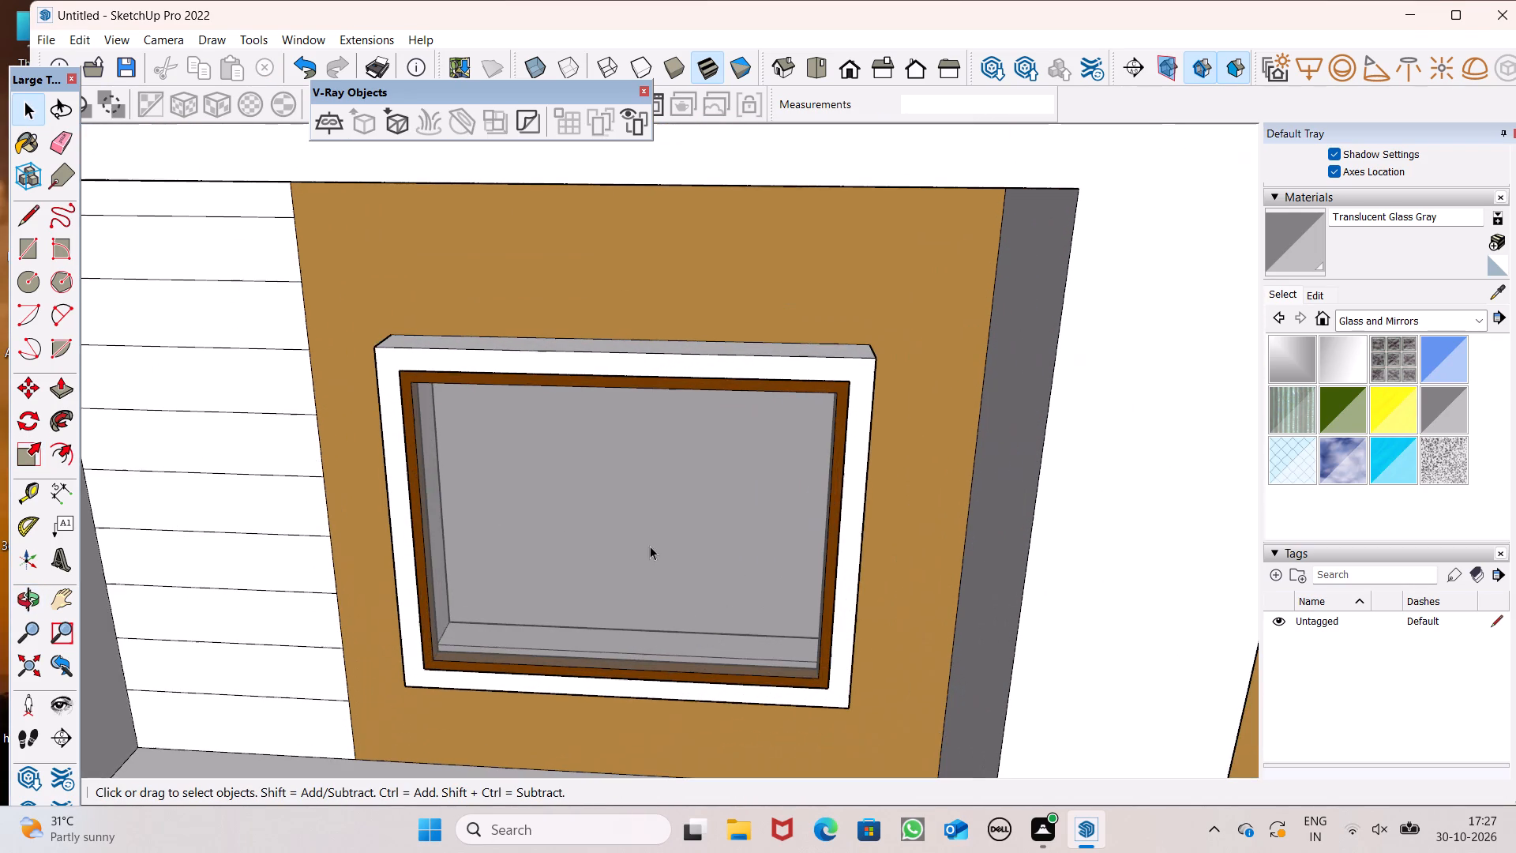
{"action": "left_click", "coordinate": [669, 569]}
{"action": "key", "text": "m"}
{"action": "key", "text": "Return"}
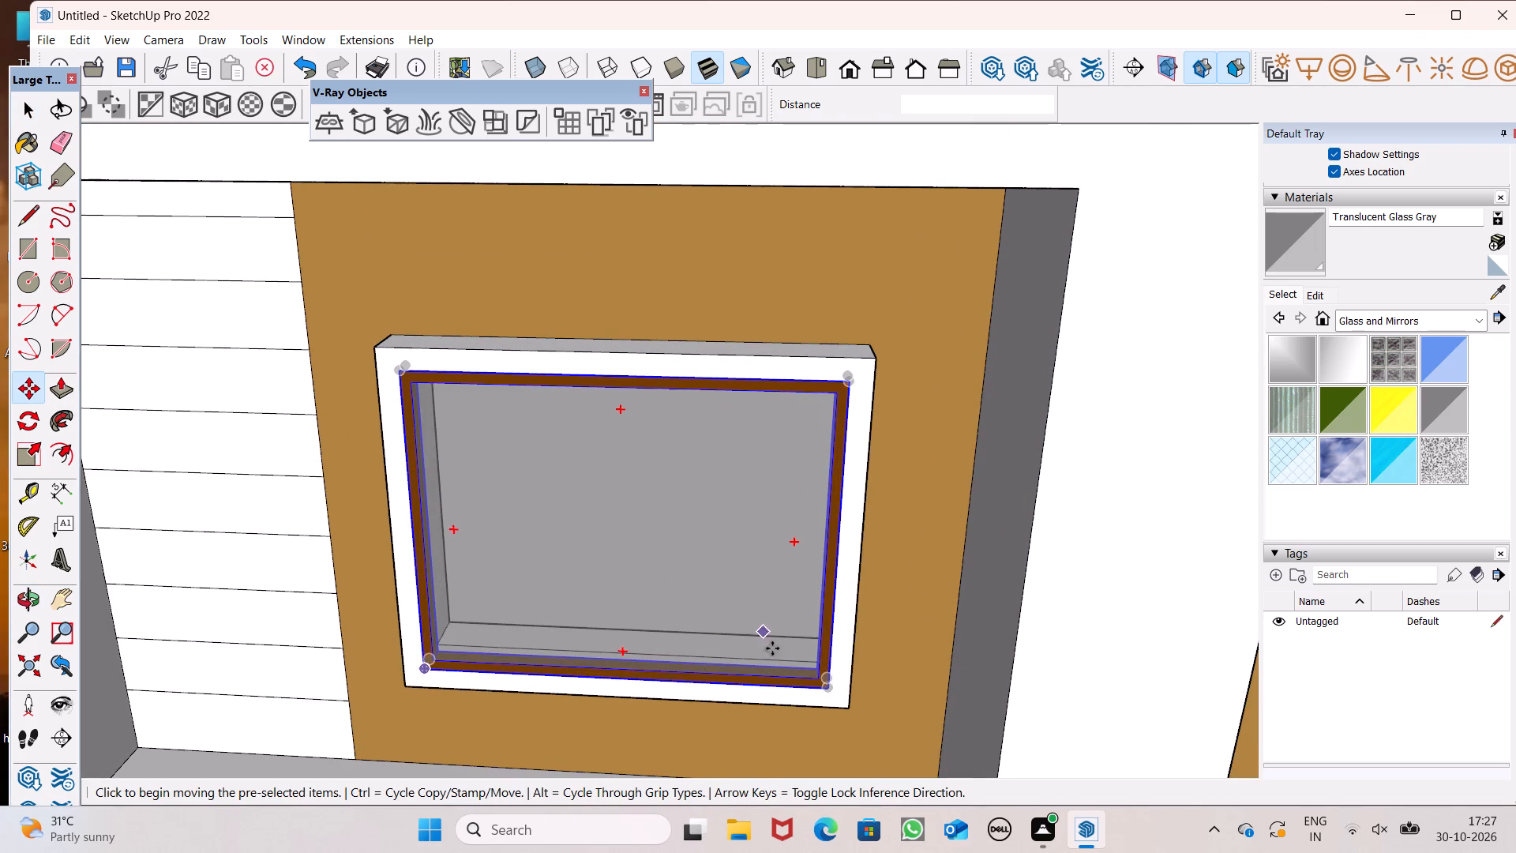
{"action": "scroll", "coordinate": [792, 670], "scroll_direction": "up", "scroll_amount": 4}
{"action": "scroll", "coordinate": [801, 671], "scroll_direction": "down", "scroll_amount": 1}
{"action": "scroll", "coordinate": [803, 671], "scroll_direction": "up", "scroll_amount": 3}
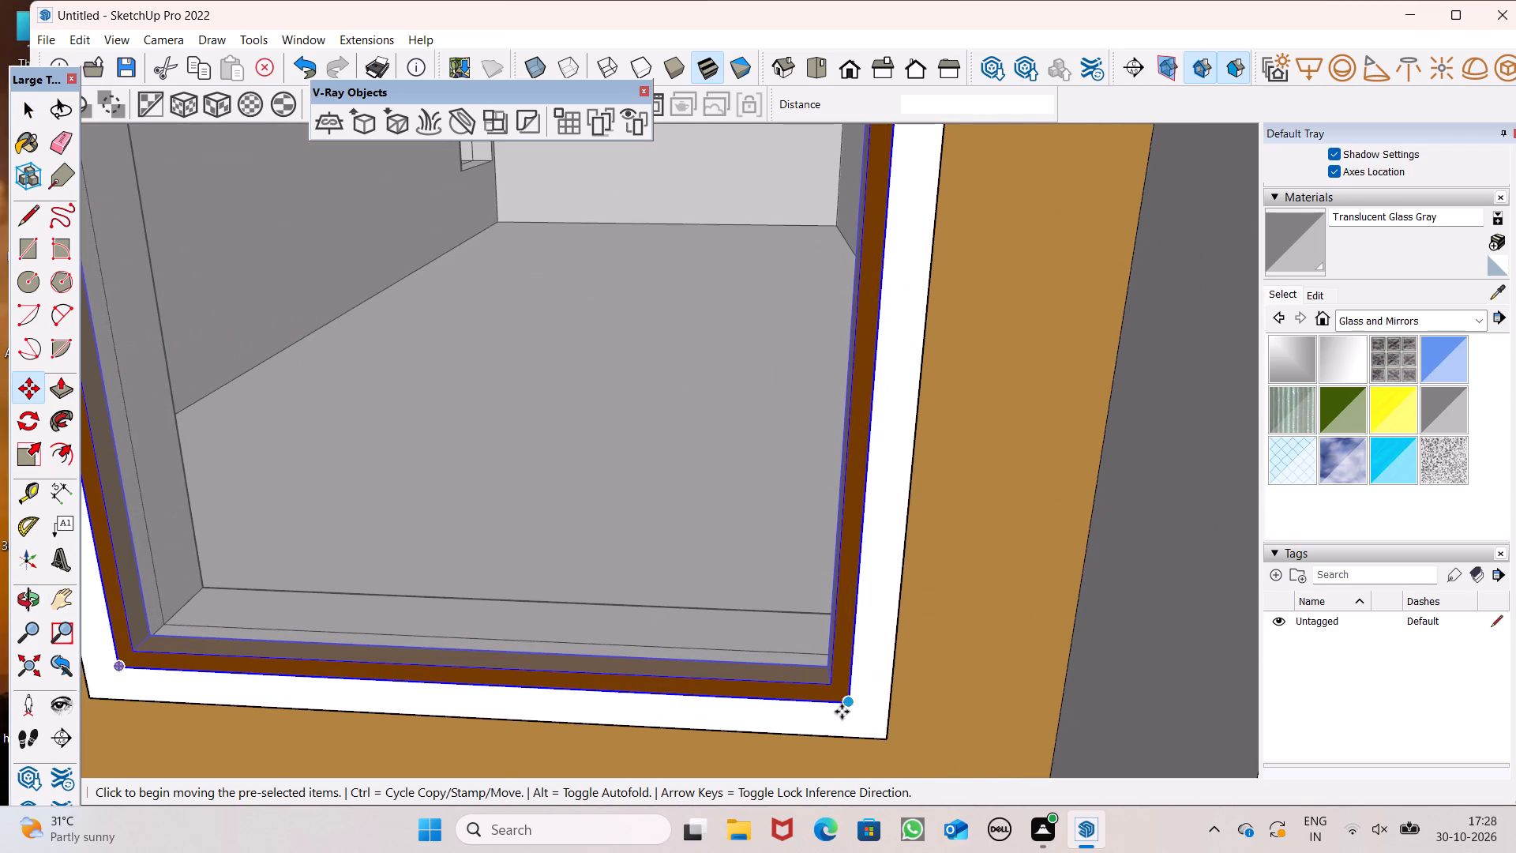
{"action": "scroll", "coordinate": [835, 712], "scroll_direction": "up", "scroll_amount": 8}
{"action": "left_click_drag", "start_coordinate": [869, 694], "coordinate": [867, 677]}
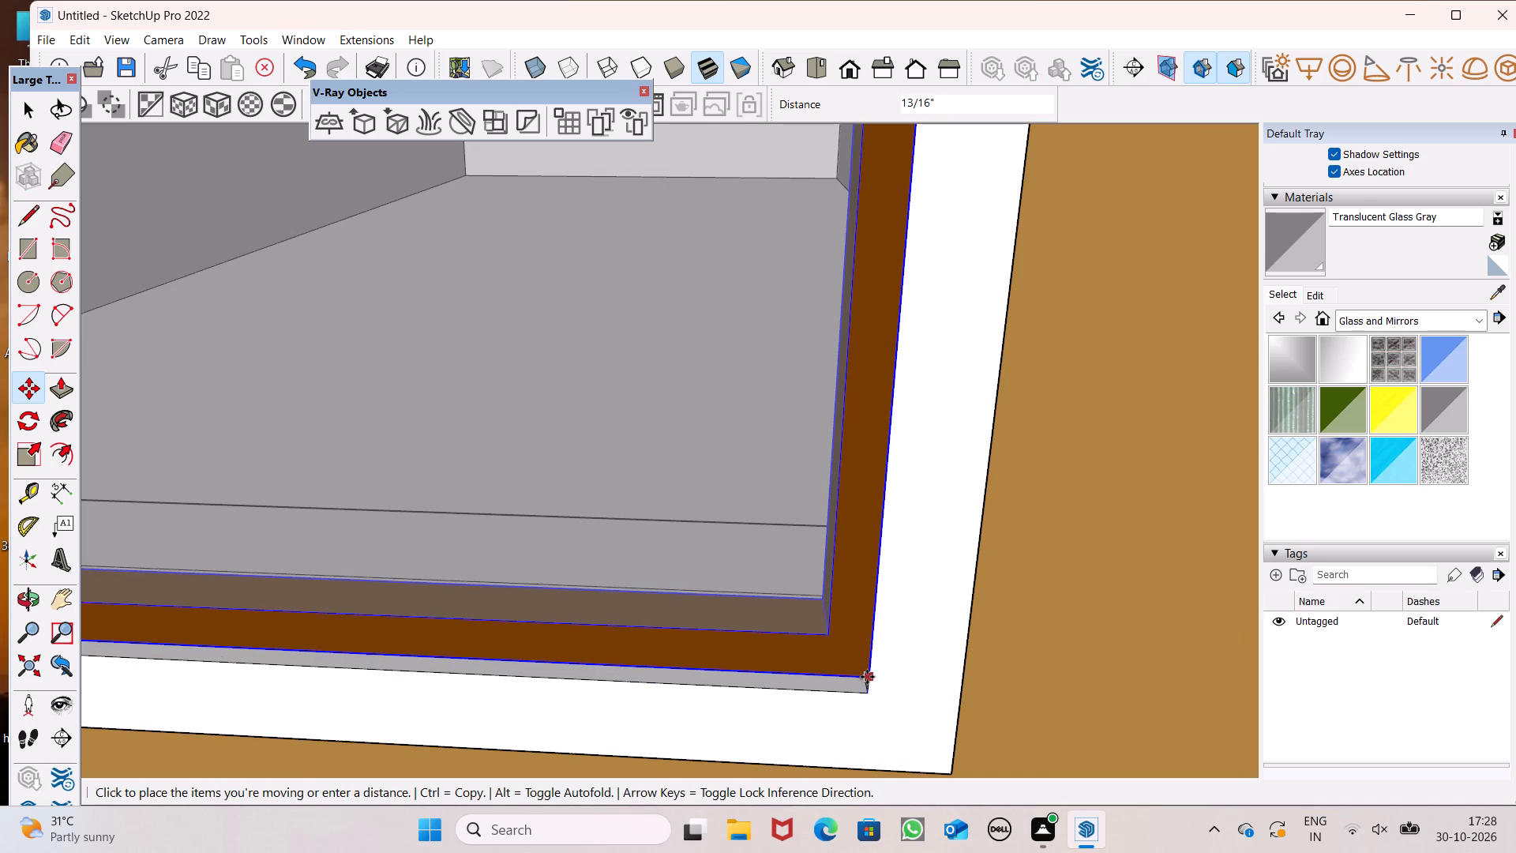
{"action": "left_click_drag", "start_coordinate": [867, 677], "coordinate": [868, 684]}
Move the window group slightly deeper into the ground-floor opening, using its lower corner, and clear the selection.
{"action": "scroll", "coordinate": [836, 573], "scroll_direction": "down", "scroll_amount": 3}
{"action": "middle_click_drag", "start_coordinate": [872, 648], "coordinate": [927, 584]}
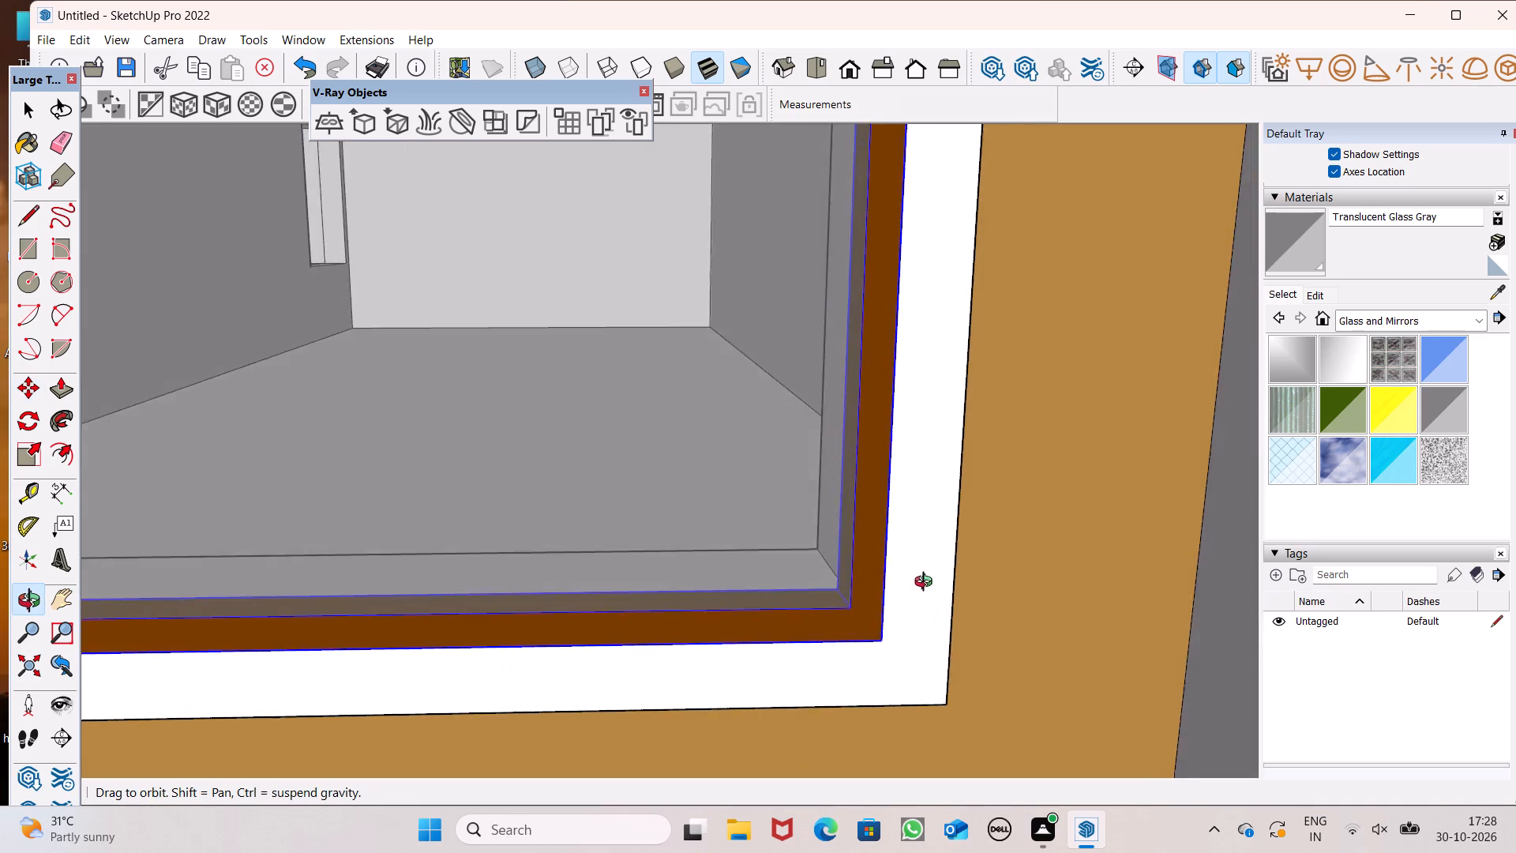
{"action": "middle_click_drag", "start_coordinate": [927, 584], "coordinate": [927, 532]}
{"action": "scroll", "coordinate": [897, 630], "scroll_direction": "up", "scroll_amount": 8}
{"action": "middle_click_drag", "start_coordinate": [861, 639], "coordinate": [957, 682]}
{"action": "scroll", "coordinate": [955, 670], "scroll_direction": "up", "scroll_amount": 6}
{"action": "scroll", "coordinate": [902, 622], "scroll_direction": "up", "scroll_amount": 1}
{"action": "middle_click_drag", "start_coordinate": [902, 627], "coordinate": [898, 699]}
{"action": "scroll", "coordinate": [897, 707], "scroll_direction": "up", "scroll_amount": 1}
{"action": "left_click_drag", "start_coordinate": [880, 659], "coordinate": [880, 659]}
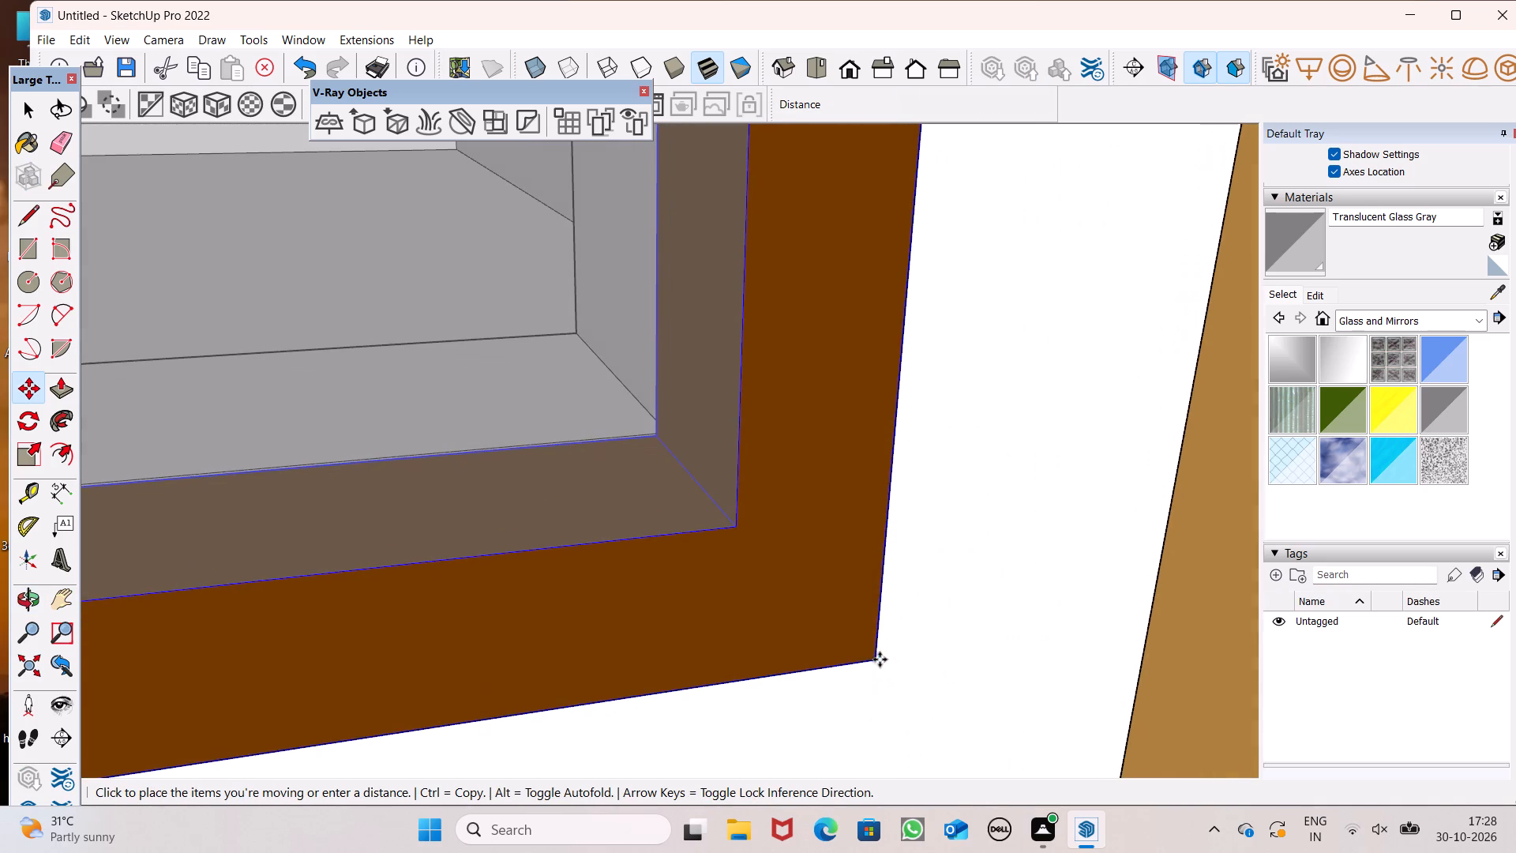
{"action": "left_click_drag", "start_coordinate": [880, 659], "coordinate": [852, 620]}
{"action": "scroll", "coordinate": [822, 532], "scroll_direction": "down", "scroll_amount": 3}
{"action": "scroll", "coordinate": [757, 390], "scroll_direction": "down", "scroll_amount": 8}
{"action": "scroll", "coordinate": [701, 438], "scroll_direction": "down", "scroll_amount": 9}
{"action": "scroll", "coordinate": [753, 487], "scroll_direction": "down", "scroll_amount": 8}
{"action": "middle_click_drag", "start_coordinate": [775, 508], "coordinate": [756, 525]}
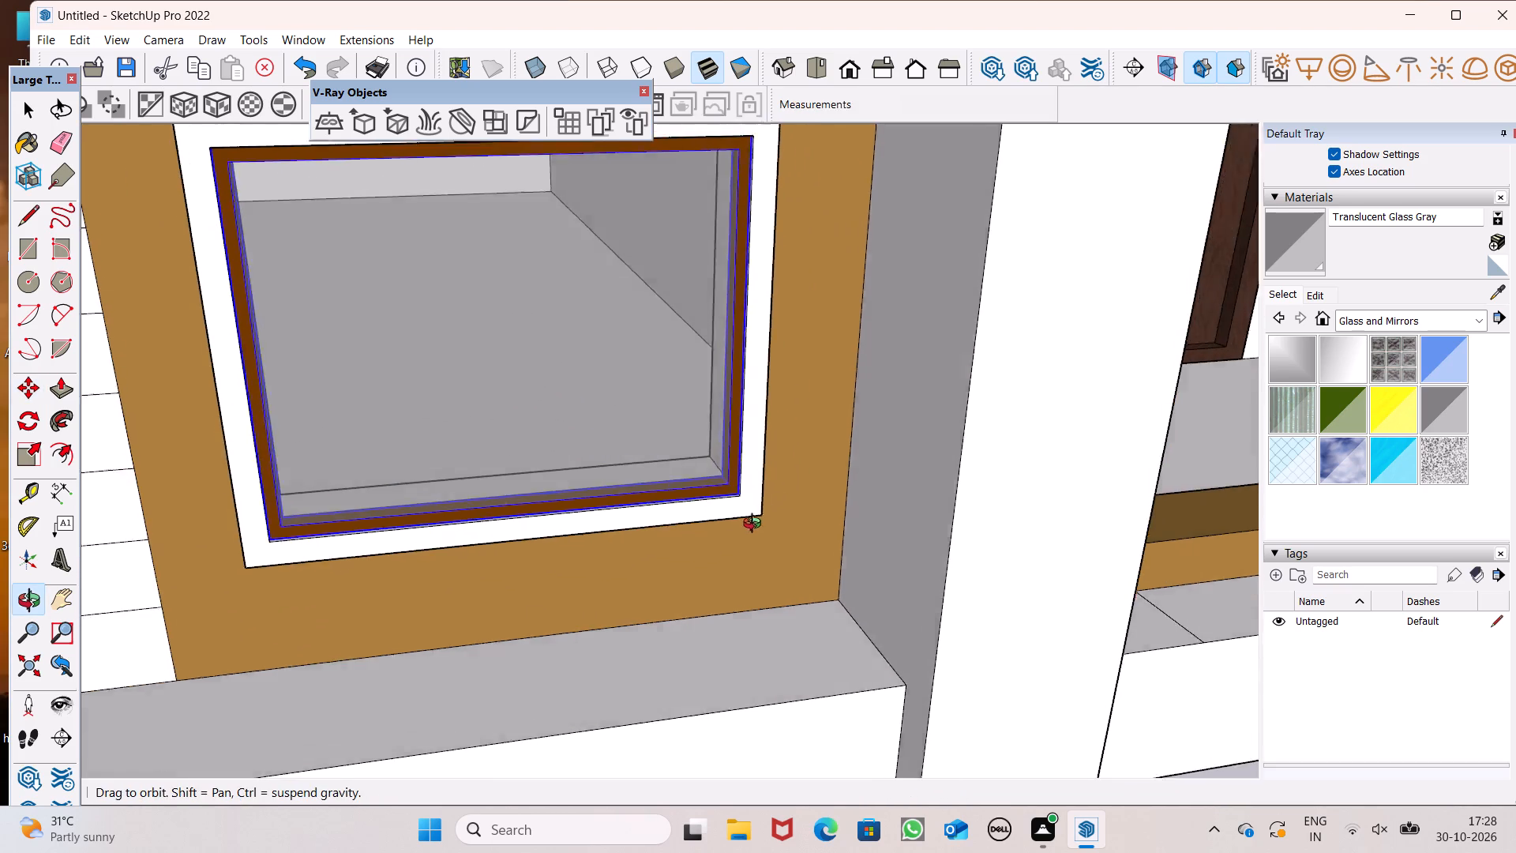
{"action": "middle_click_drag", "start_coordinate": [756, 525], "coordinate": [724, 502]}
{"action": "scroll", "coordinate": [683, 464], "scroll_direction": "down", "scroll_amount": 11}
{"action": "middle_click_drag", "start_coordinate": [703, 460], "coordinate": [632, 454]}
{"action": "key", "text": "space"}
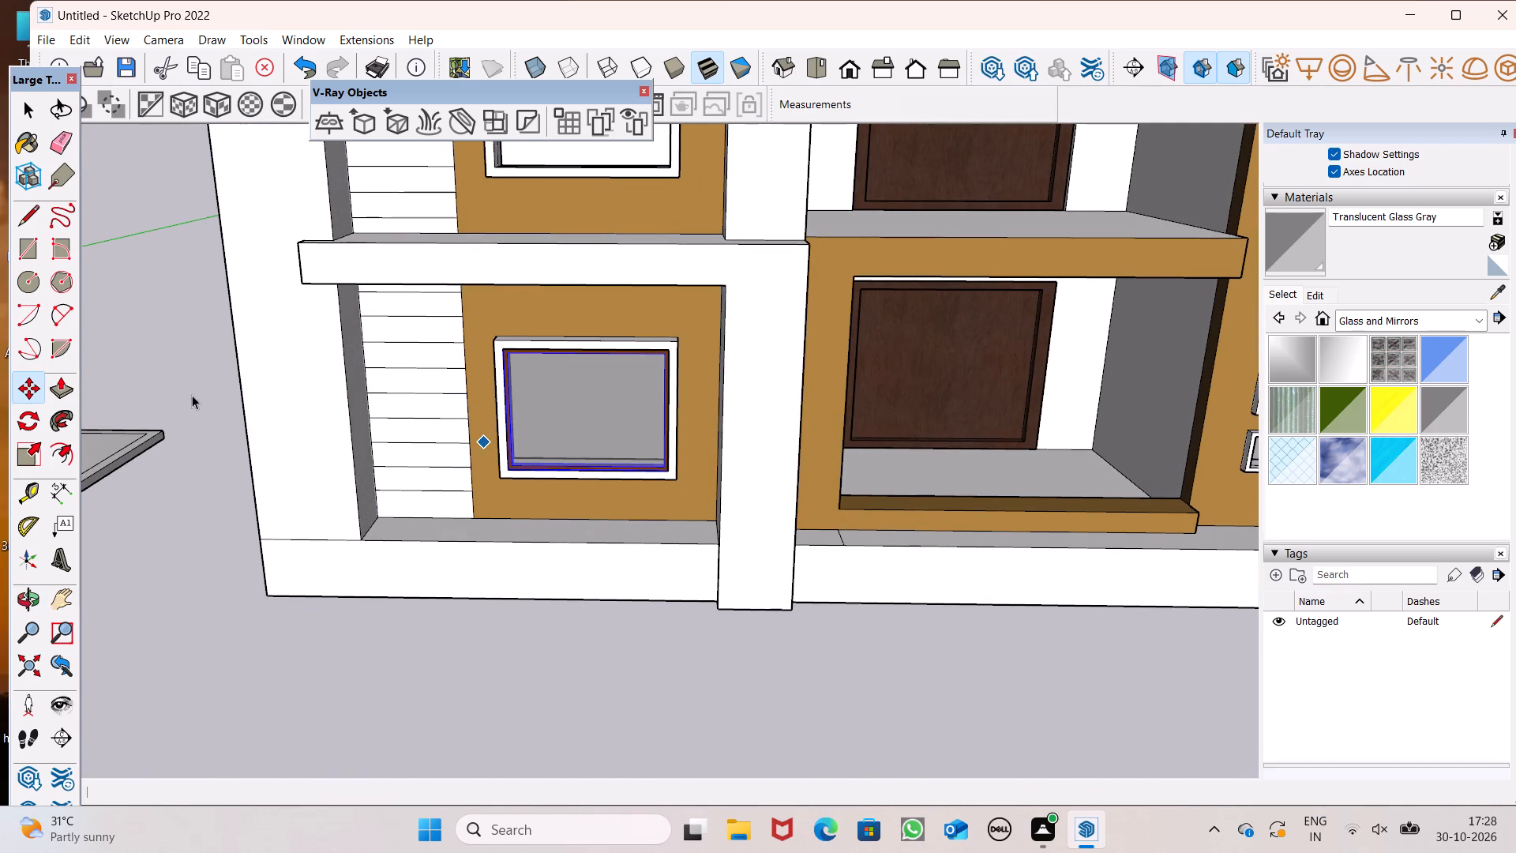
{"action": "left_click", "coordinate": [192, 393]}
Copy the ground-floor window group 11' 5 11/16" up into the opening directly above it.
{"action": "scroll", "coordinate": [449, 427], "scroll_direction": "up", "scroll_amount": 2}
{"action": "scroll", "coordinate": [531, 474], "scroll_direction": "down", "scroll_amount": 11}
{"action": "scroll", "coordinate": [550, 421], "scroll_direction": "up", "scroll_amount": 5}
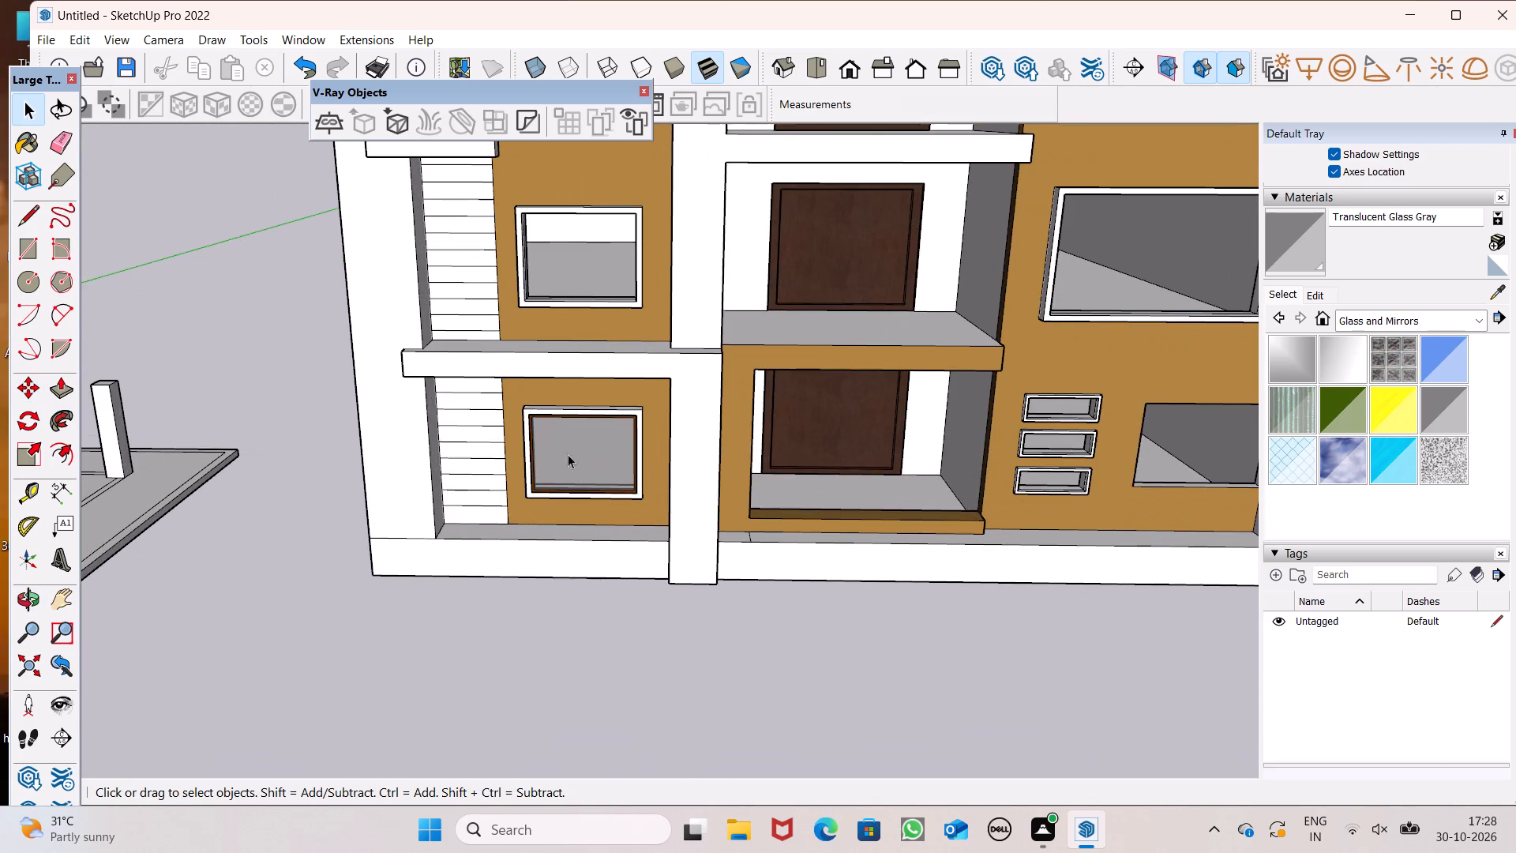
{"action": "left_click", "coordinate": [585, 472]}
{"action": "scroll", "coordinate": [617, 608], "scroll_direction": "down", "scroll_amount": 4}
{"action": "scroll", "coordinate": [553, 386], "scroll_direction": "up", "scroll_amount": 6}
{"action": "scroll", "coordinate": [541, 445], "scroll_direction": "down", "scroll_amount": 4}
{"action": "scroll", "coordinate": [530, 487], "scroll_direction": "up", "scroll_amount": 1}
{"action": "scroll", "coordinate": [526, 495], "scroll_direction": "down", "scroll_amount": 2}
{"action": "key", "text": "m"}
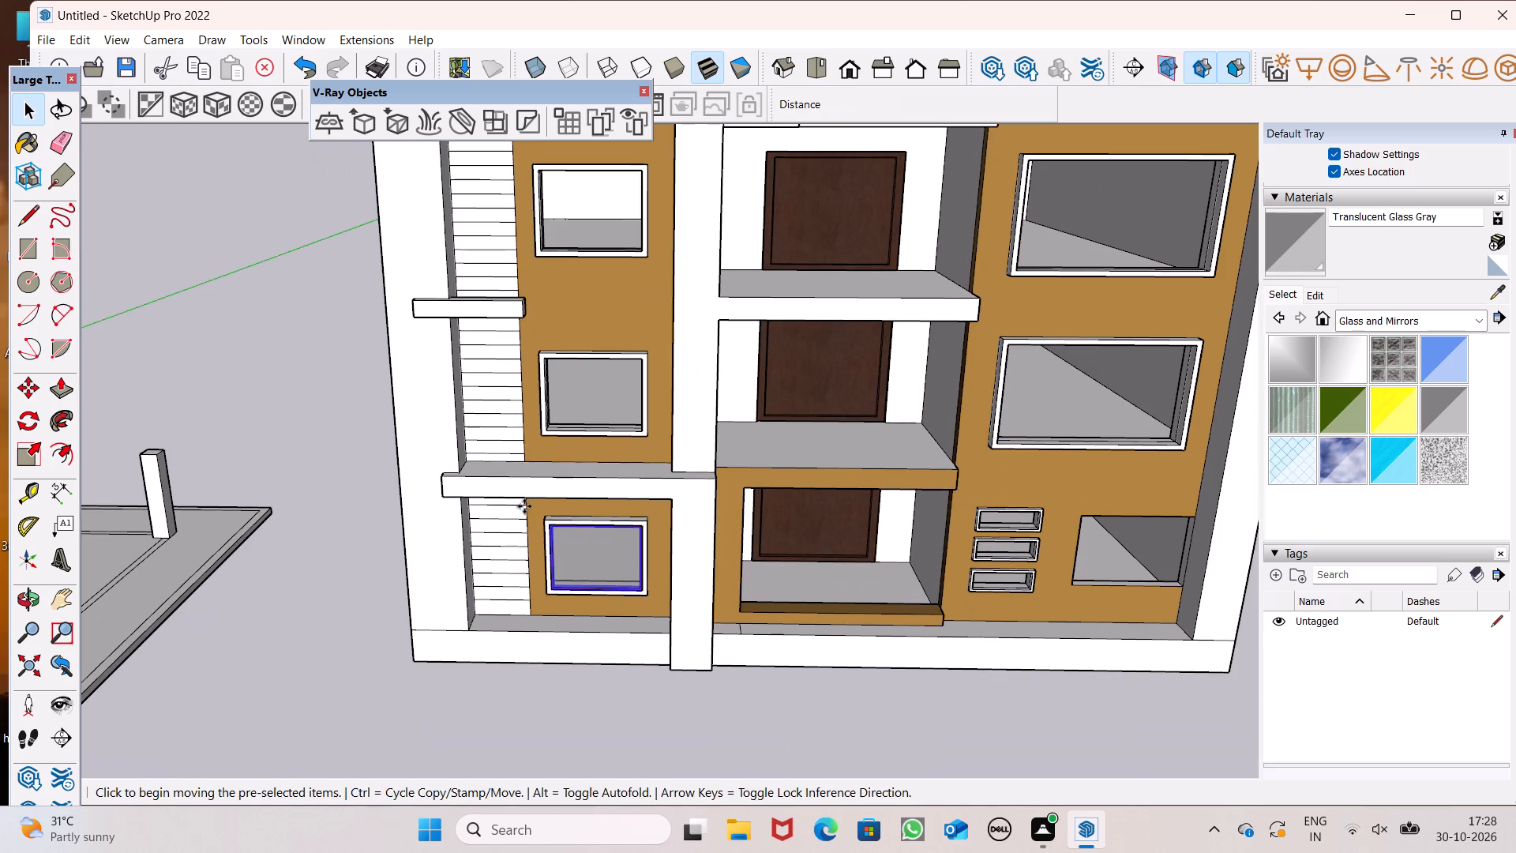
{"action": "key", "text": "Return"}
{"action": "scroll", "coordinate": [617, 571], "scroll_direction": "up", "scroll_amount": 4}
{"action": "scroll", "coordinate": [635, 594], "scroll_direction": "down", "scroll_amount": 5}
{"action": "scroll", "coordinate": [588, 470], "scroll_direction": "up", "scroll_amount": 6}
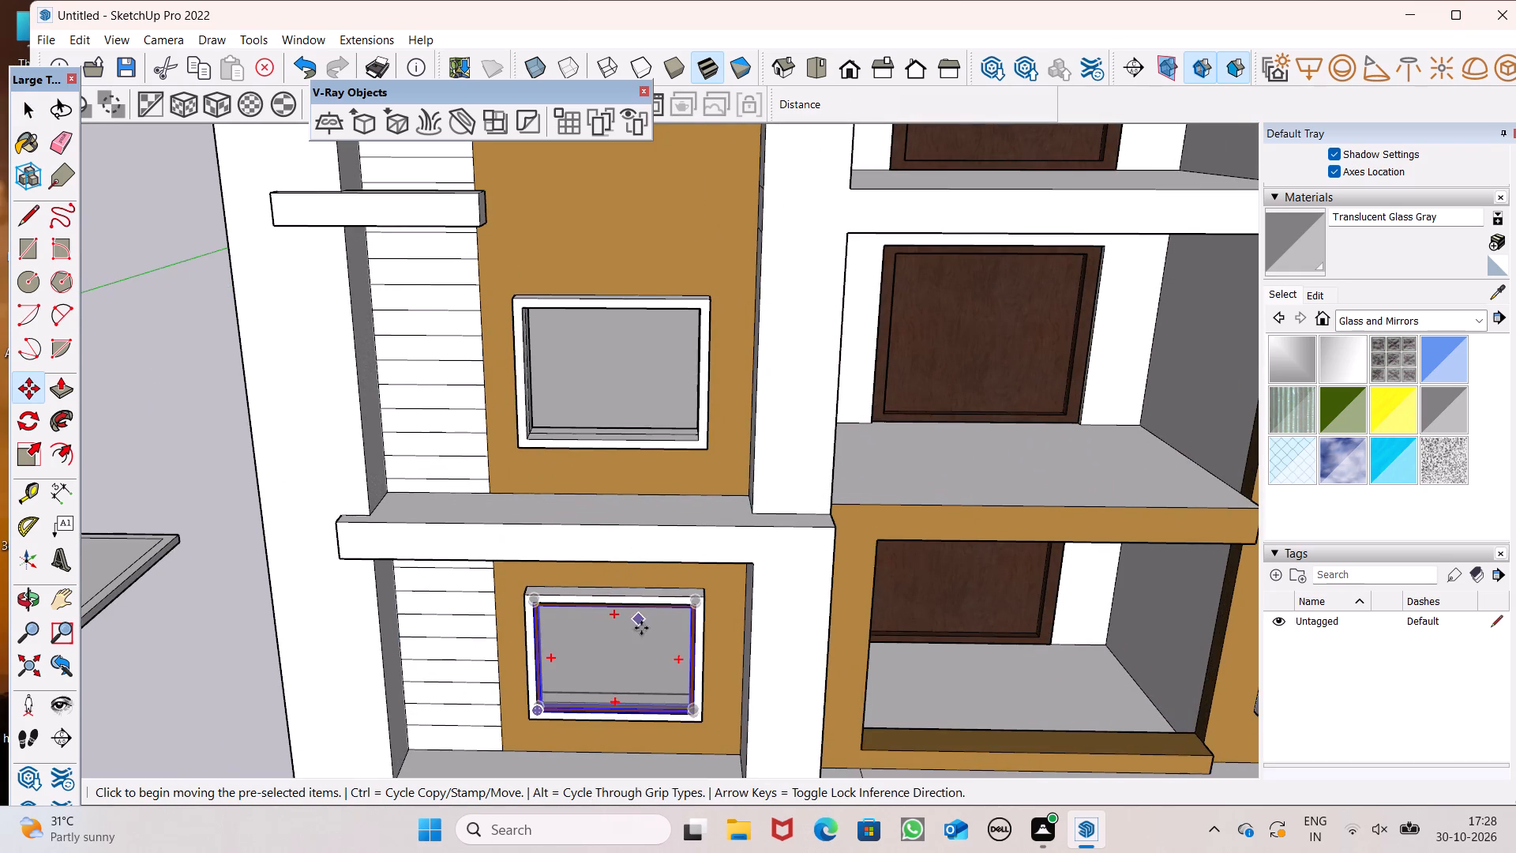
{"action": "left_click_drag", "start_coordinate": [692, 712], "coordinate": [677, 559]}
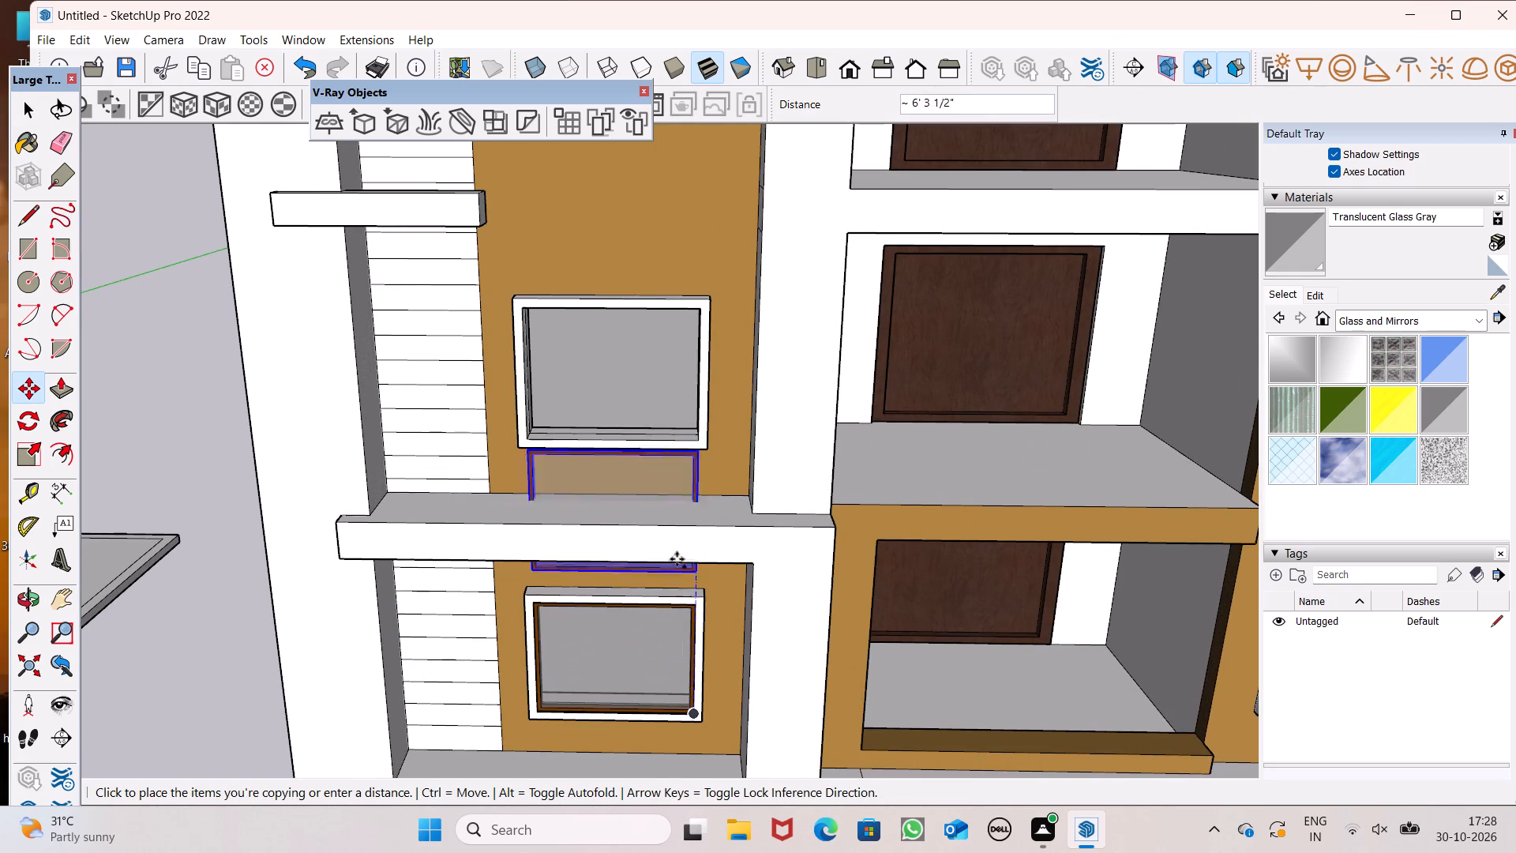
{"action": "left_click_drag", "start_coordinate": [677, 559], "coordinate": [698, 440]}
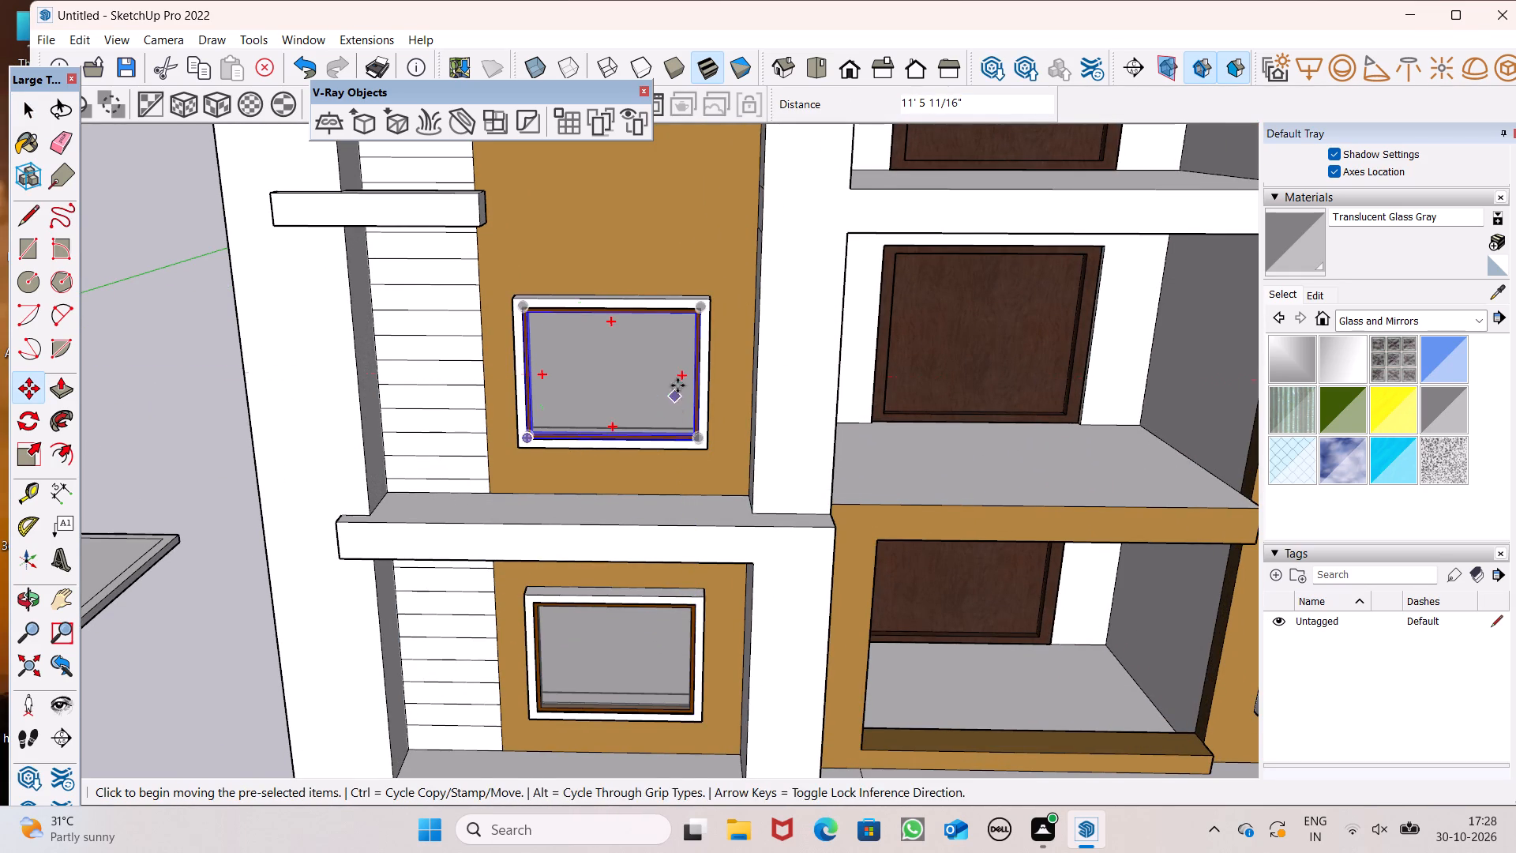
Copy the first-floor window group up into the second-floor opening of the same column, aligning their lower corners.
{"action": "scroll", "coordinate": [683, 378], "scroll_direction": "up", "scroll_amount": 8}
{"action": "middle_click_drag", "start_coordinate": [719, 487], "coordinate": [709, 598]}
{"action": "scroll", "coordinate": [711, 577], "scroll_direction": "up", "scroll_amount": 8}
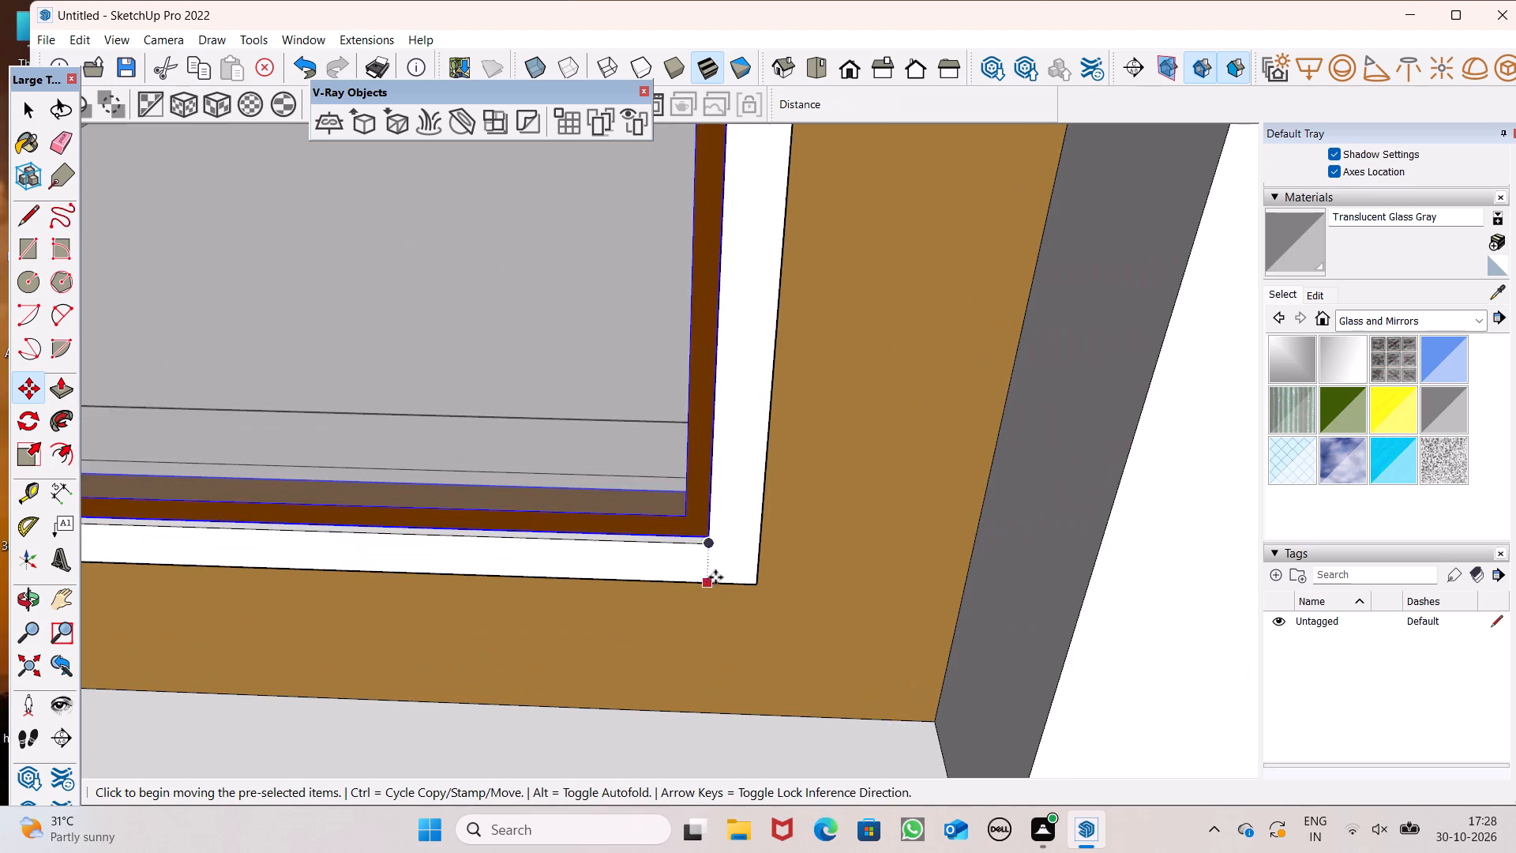
{"action": "scroll", "coordinate": [715, 577], "scroll_direction": "down", "scroll_amount": 7}
{"action": "scroll", "coordinate": [797, 461], "scroll_direction": "down", "scroll_amount": 4}
{"action": "scroll", "coordinate": [774, 566], "scroll_direction": "down", "scroll_amount": 12}
{"action": "scroll", "coordinate": [761, 464], "scroll_direction": "up", "scroll_amount": 4}
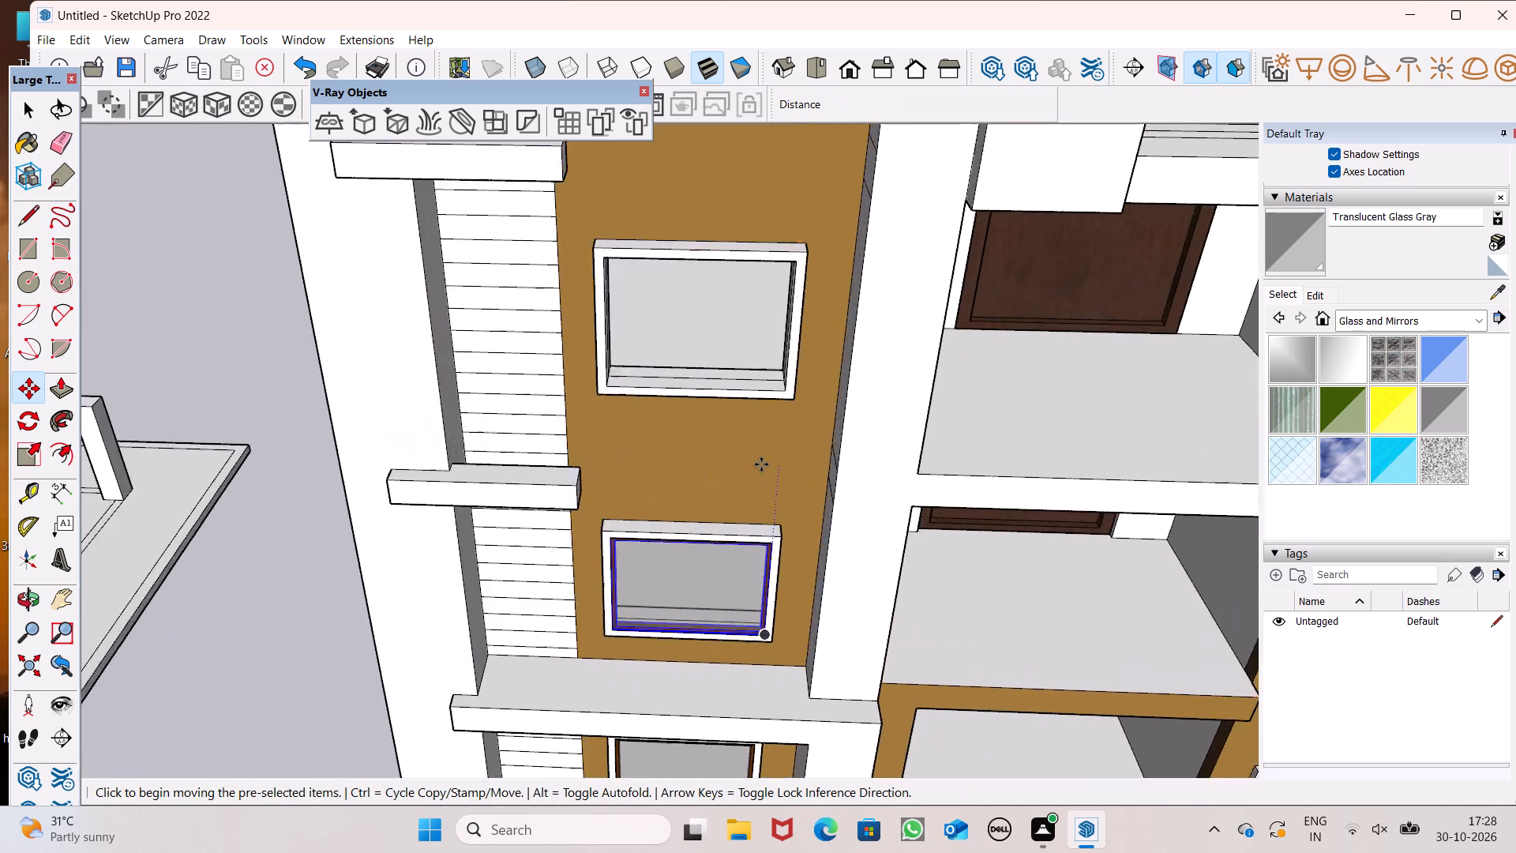
{"action": "scroll", "coordinate": [761, 481], "scroll_direction": "down", "scroll_amount": 5}
{"action": "middle_click_drag", "start_coordinate": [748, 532], "coordinate": [807, 456]}
{"action": "scroll", "coordinate": [721, 358], "scroll_direction": "up", "scroll_amount": 5}
{"action": "scroll", "coordinate": [735, 626], "scroll_direction": "down", "scroll_amount": 2}
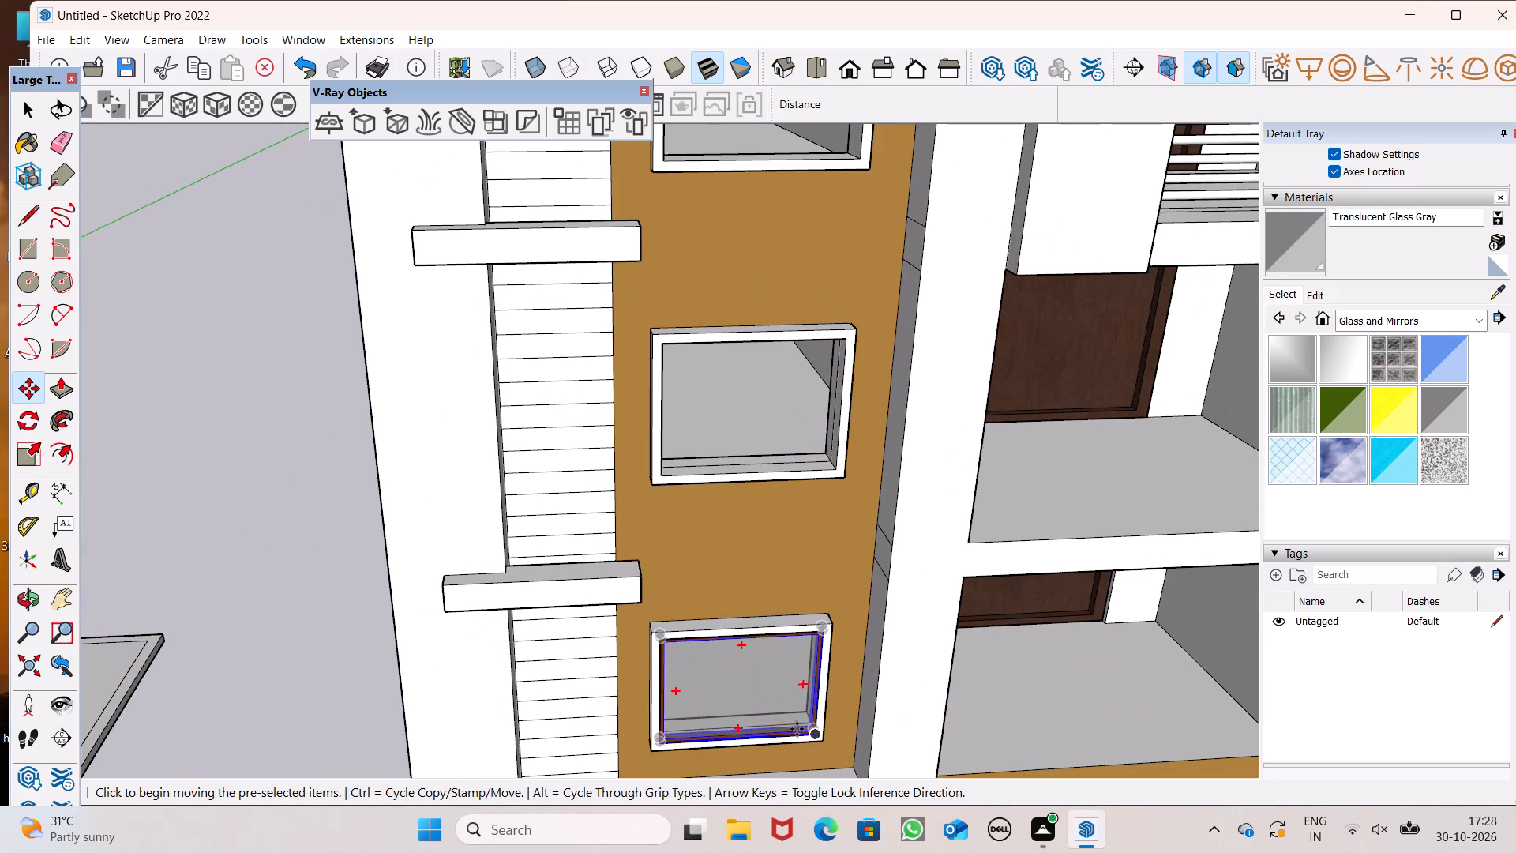
{"action": "left_click_drag", "start_coordinate": [816, 735], "coordinate": [800, 524]}
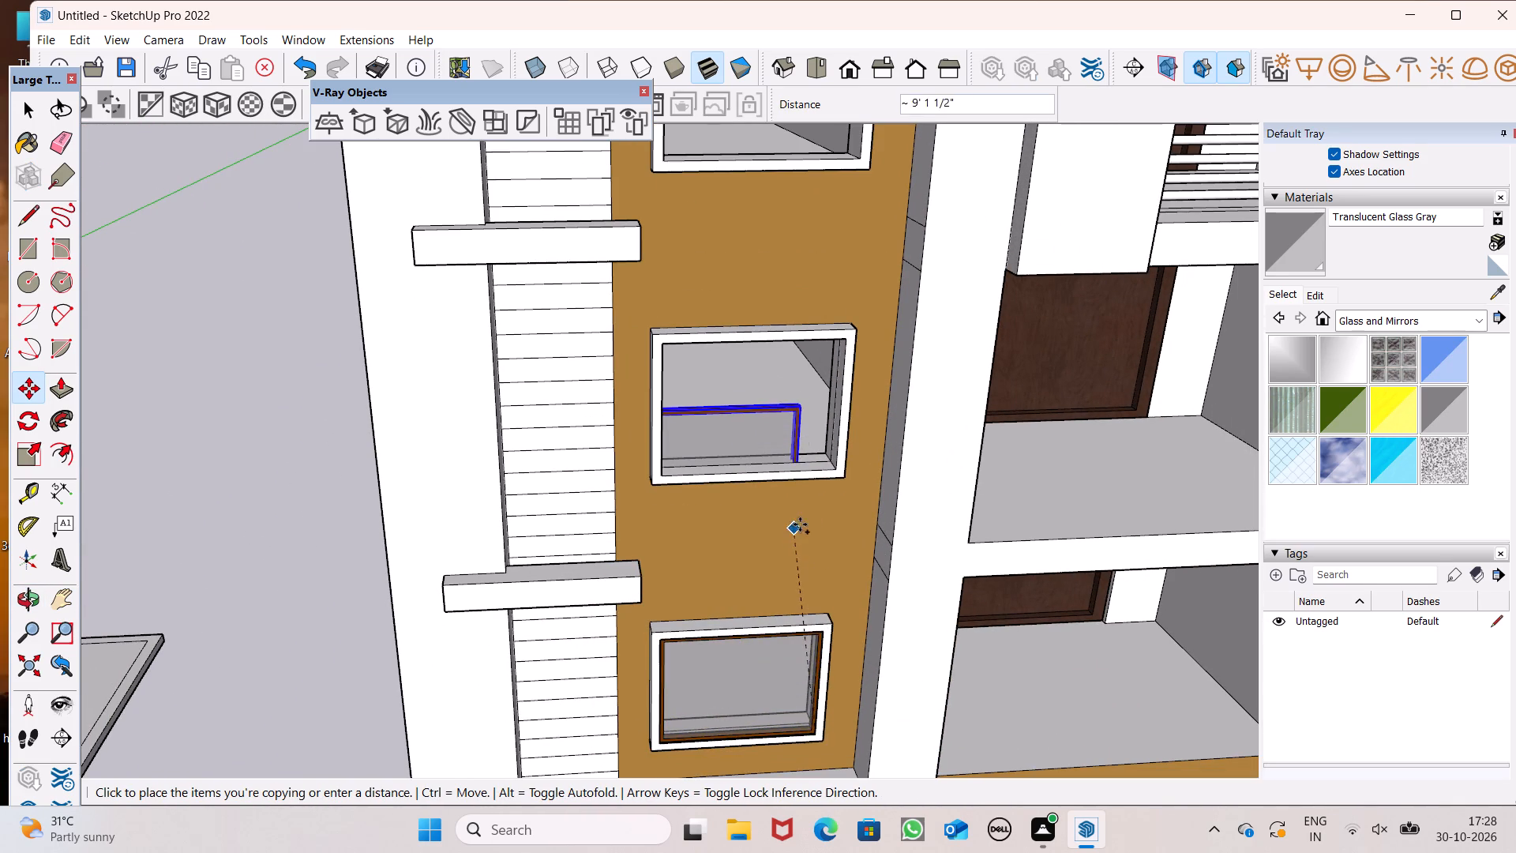
{"action": "left_click_drag", "start_coordinate": [800, 524], "coordinate": [827, 470]}
{"action": "scroll", "coordinate": [633, 391], "scroll_direction": "down", "scroll_amount": 6}
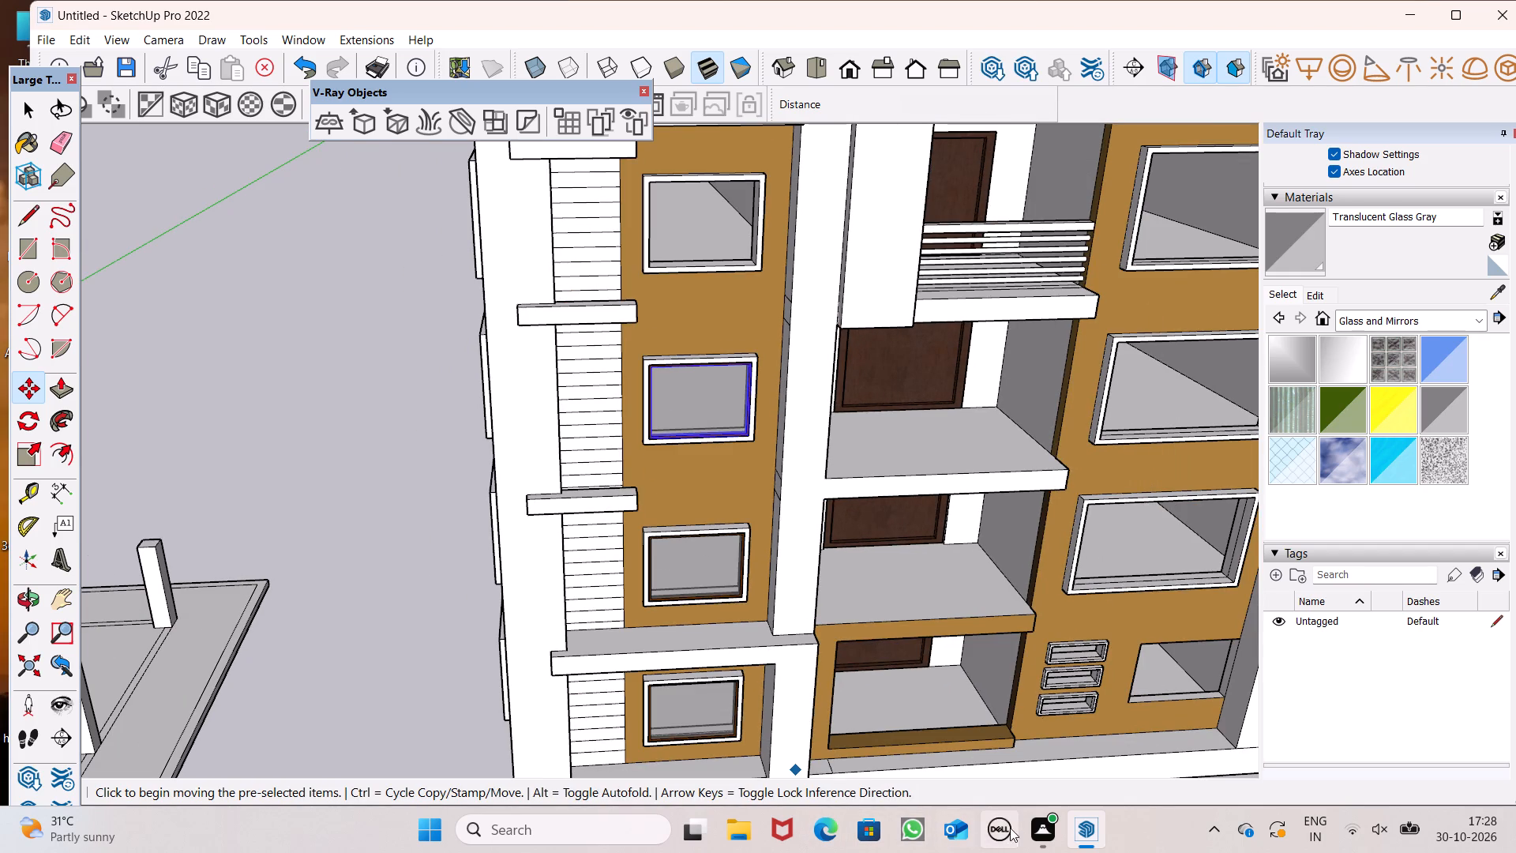
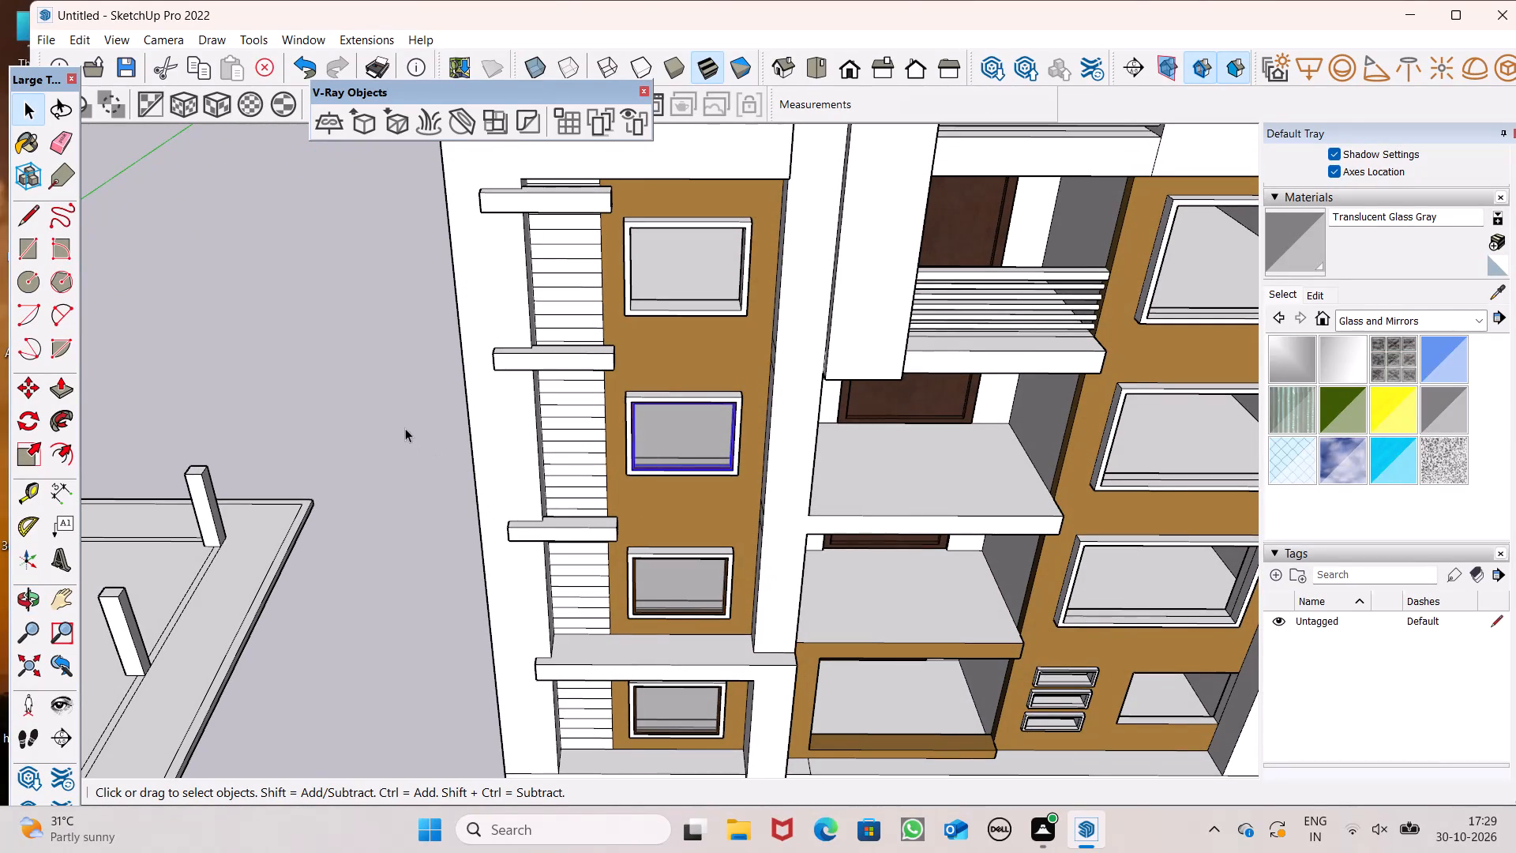
Clear the selection and examine the fitted windows of the narrow column from several angles, checking how they sit in their surrounds.
{"action": "key", "text": "space"}
{"action": "left_click", "coordinate": [381, 402]}
{"action": "scroll", "coordinate": [728, 479], "scroll_direction": "up", "scroll_amount": 7}
{"action": "scroll", "coordinate": [714, 520], "scroll_direction": "down", "scroll_amount": 5}
{"action": "middle_click_drag", "start_coordinate": [734, 527], "coordinate": [748, 576]}
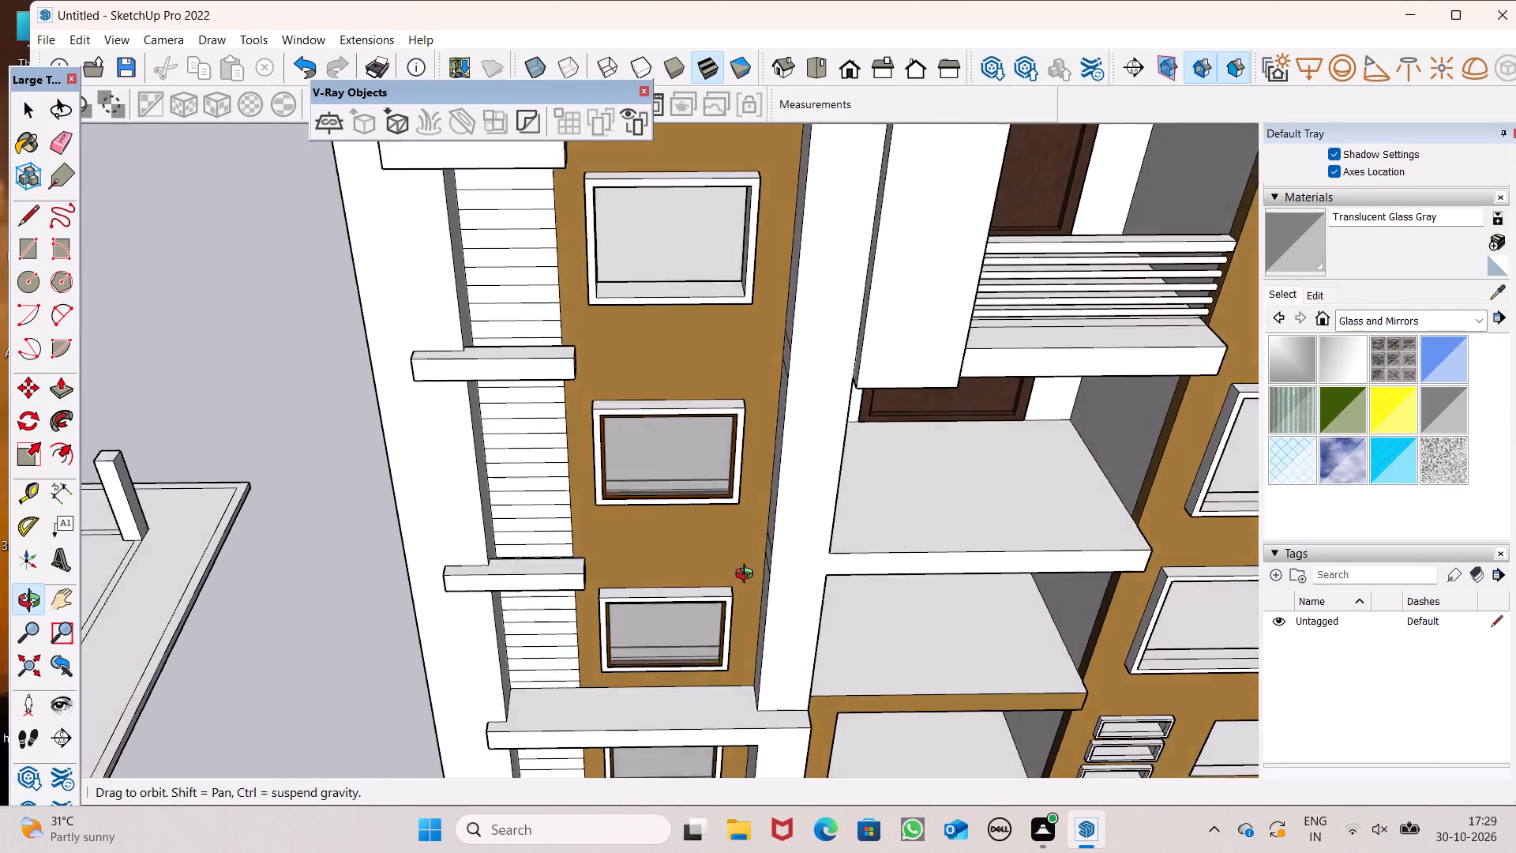
{"action": "middle_click_drag", "start_coordinate": [748, 576], "coordinate": [689, 571]}
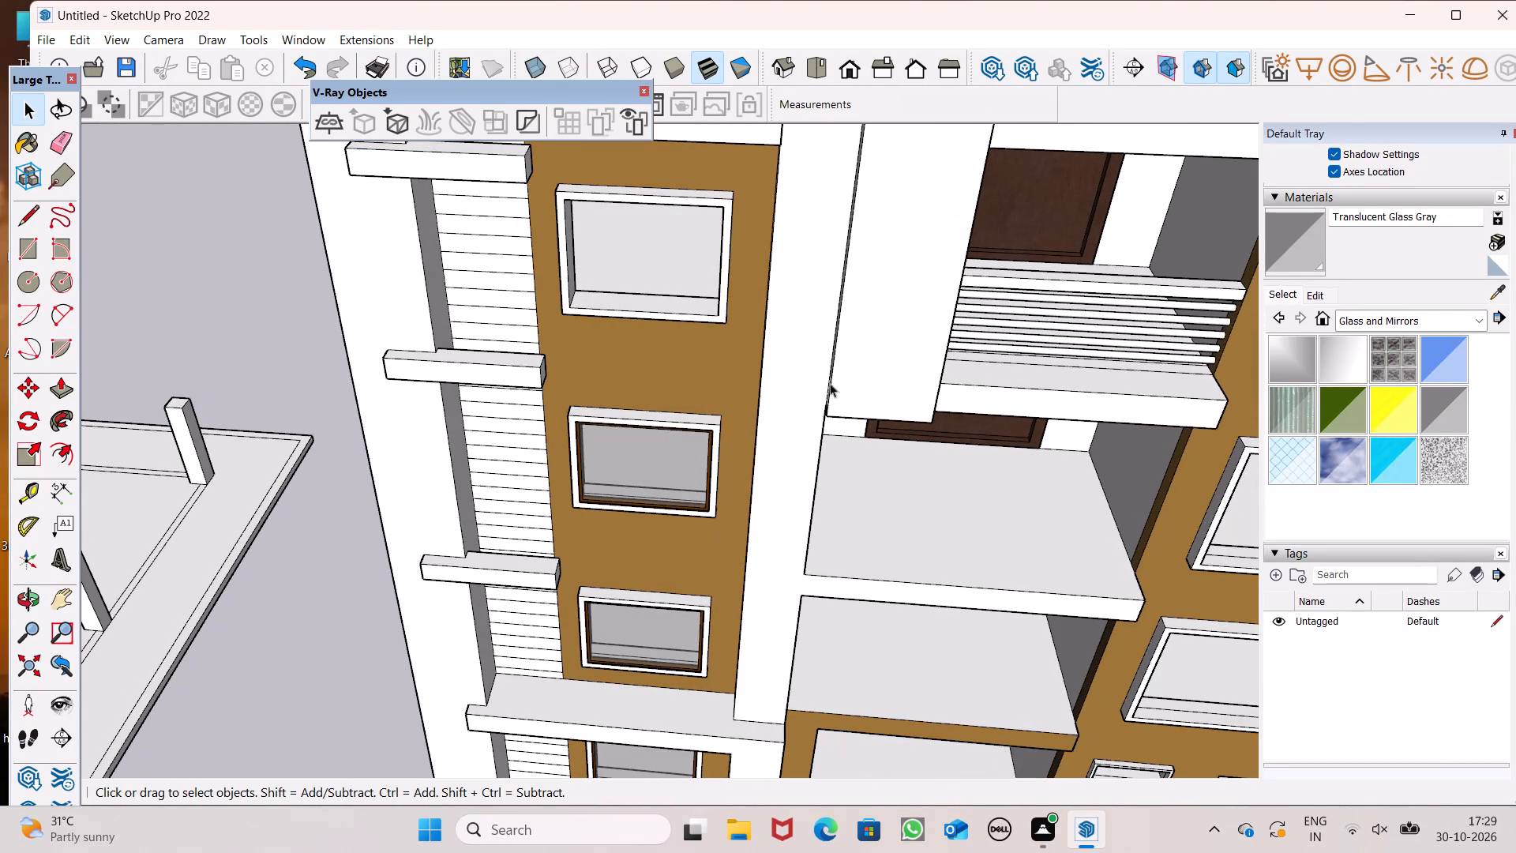
{"action": "scroll", "coordinate": [749, 482], "scroll_direction": "up", "scroll_amount": 6}
{"action": "scroll", "coordinate": [659, 449], "scroll_direction": "down", "scroll_amount": 2}
{"action": "middle_click_drag", "start_coordinate": [683, 474], "coordinate": [699, 551]}
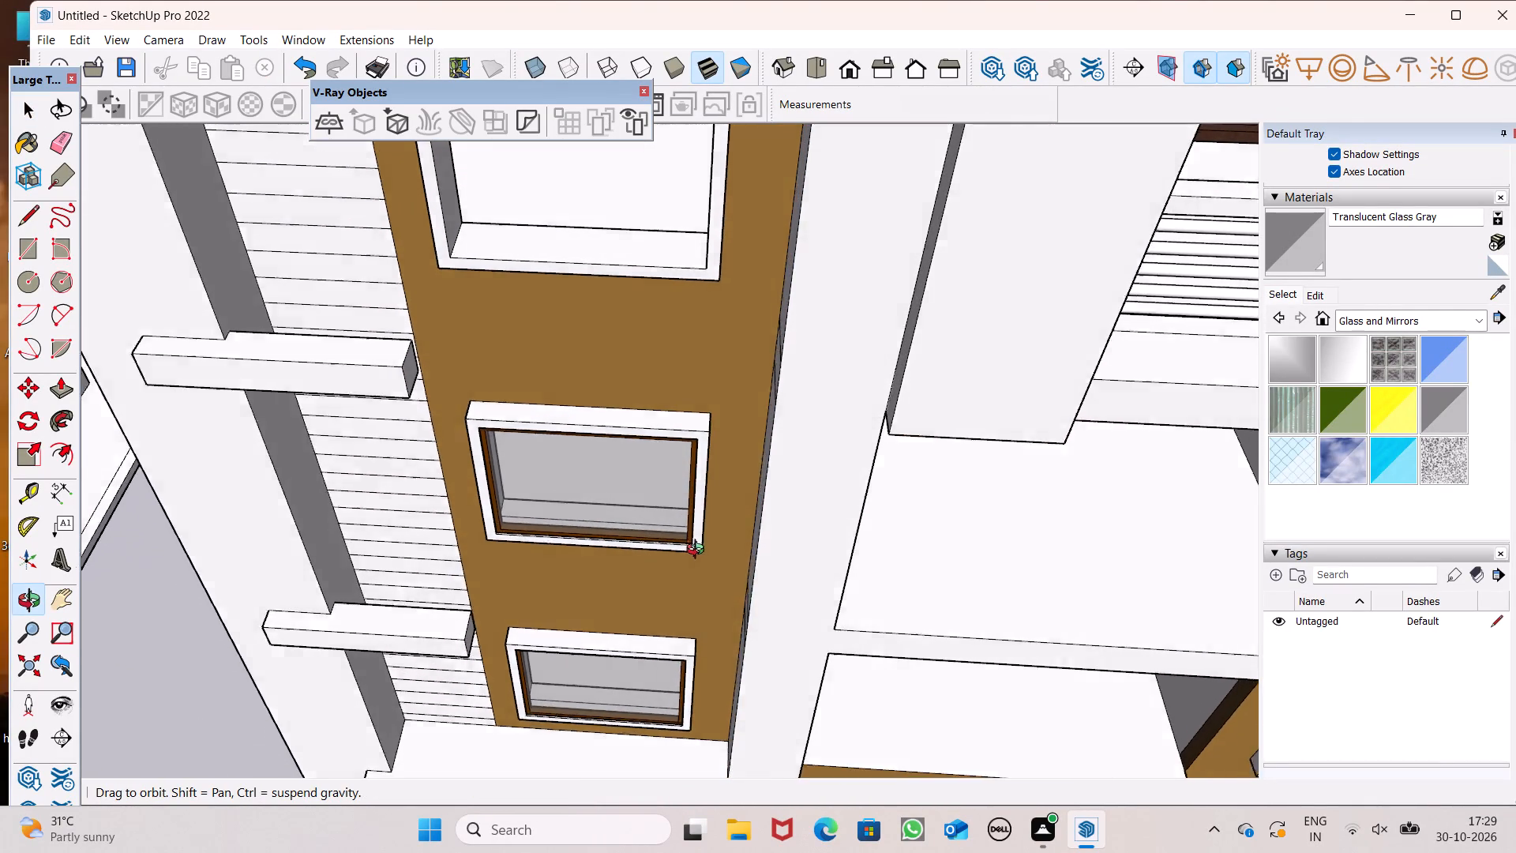
{"action": "middle_click_drag", "start_coordinate": [699, 551], "coordinate": [977, 0]}
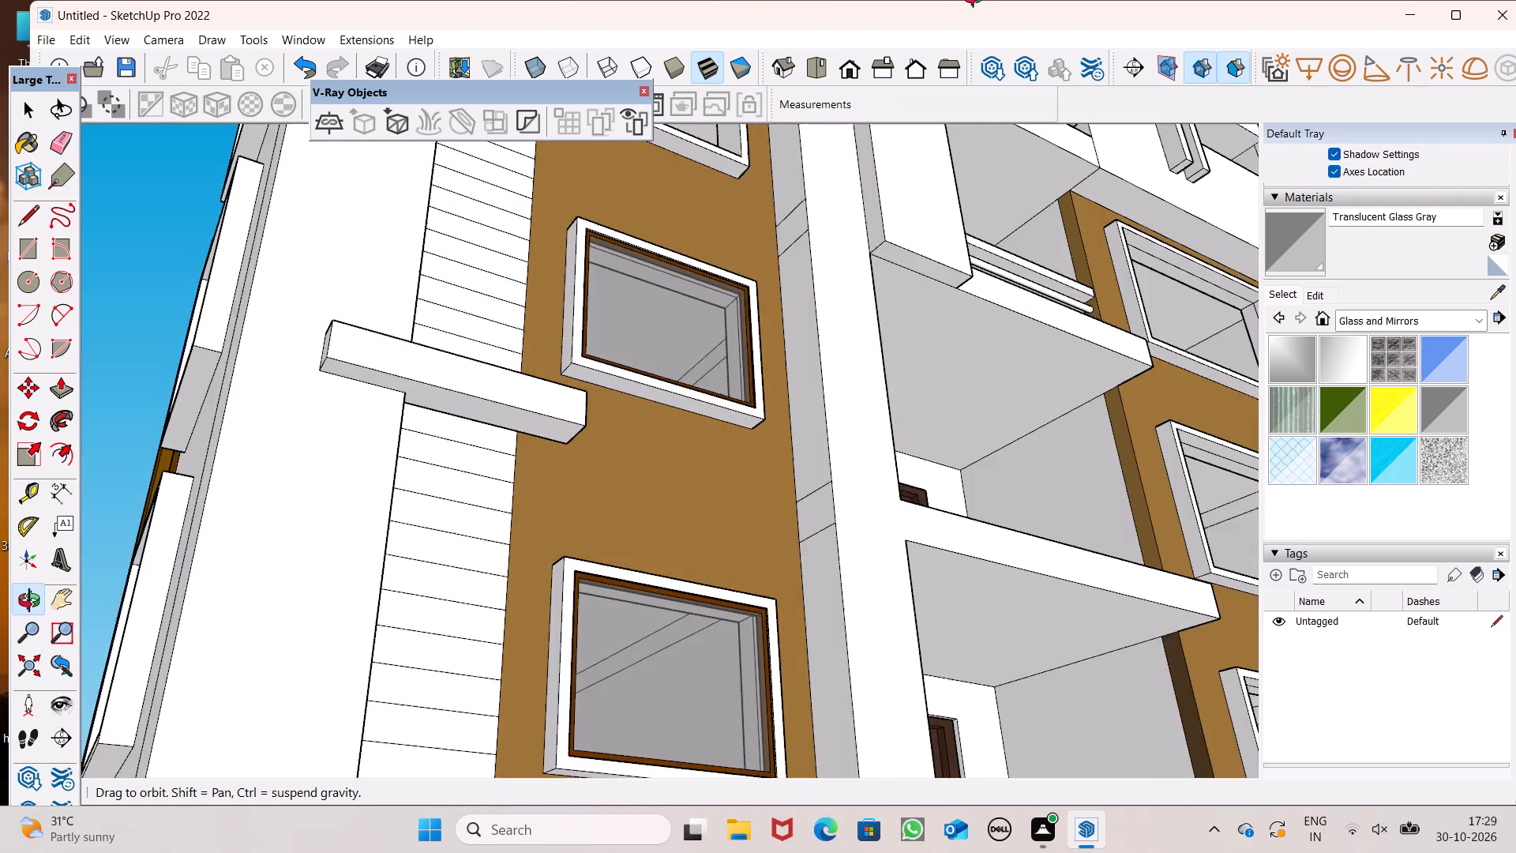
{"action": "middle_click_drag", "start_coordinate": [977, 0], "coordinate": [1007, 154]}
{"action": "scroll", "coordinate": [764, 391], "scroll_direction": "up", "scroll_amount": 4}
{"action": "scroll", "coordinate": [742, 468], "scroll_direction": "down", "scroll_amount": 1}
{"action": "scroll", "coordinate": [742, 469], "scroll_direction": "up", "scroll_amount": 3}
{"action": "middle_click_drag", "start_coordinate": [796, 559], "coordinate": [782, 701]}
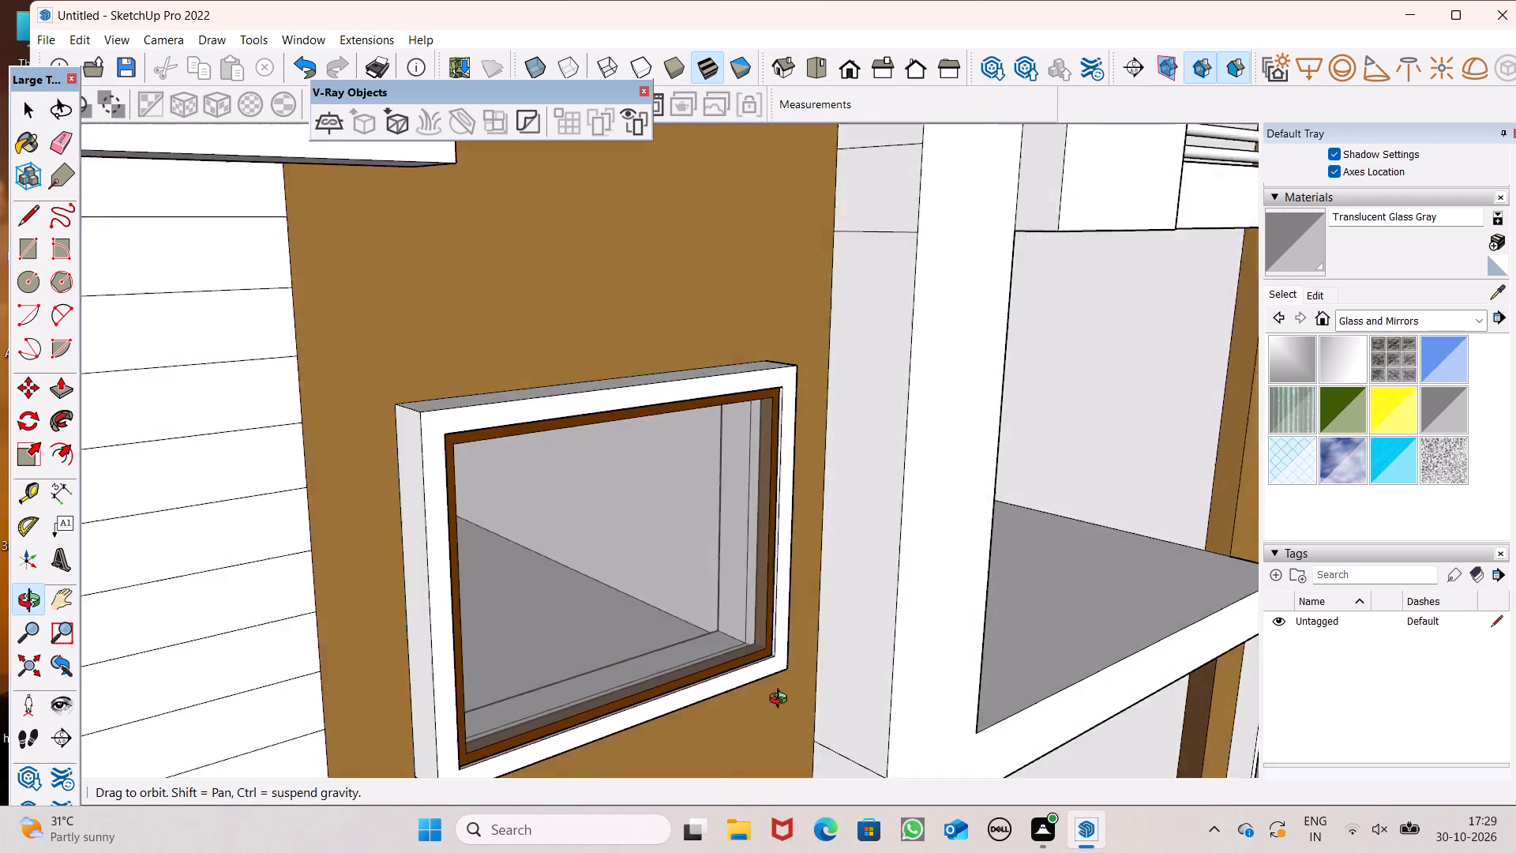
{"action": "middle_click_drag", "start_coordinate": [782, 701], "coordinate": [450, 636]}
{"action": "scroll", "coordinate": [682, 541], "scroll_direction": "down", "scroll_amount": 7}
{"action": "middle_click_drag", "start_coordinate": [524, 497], "coordinate": [340, 443]}
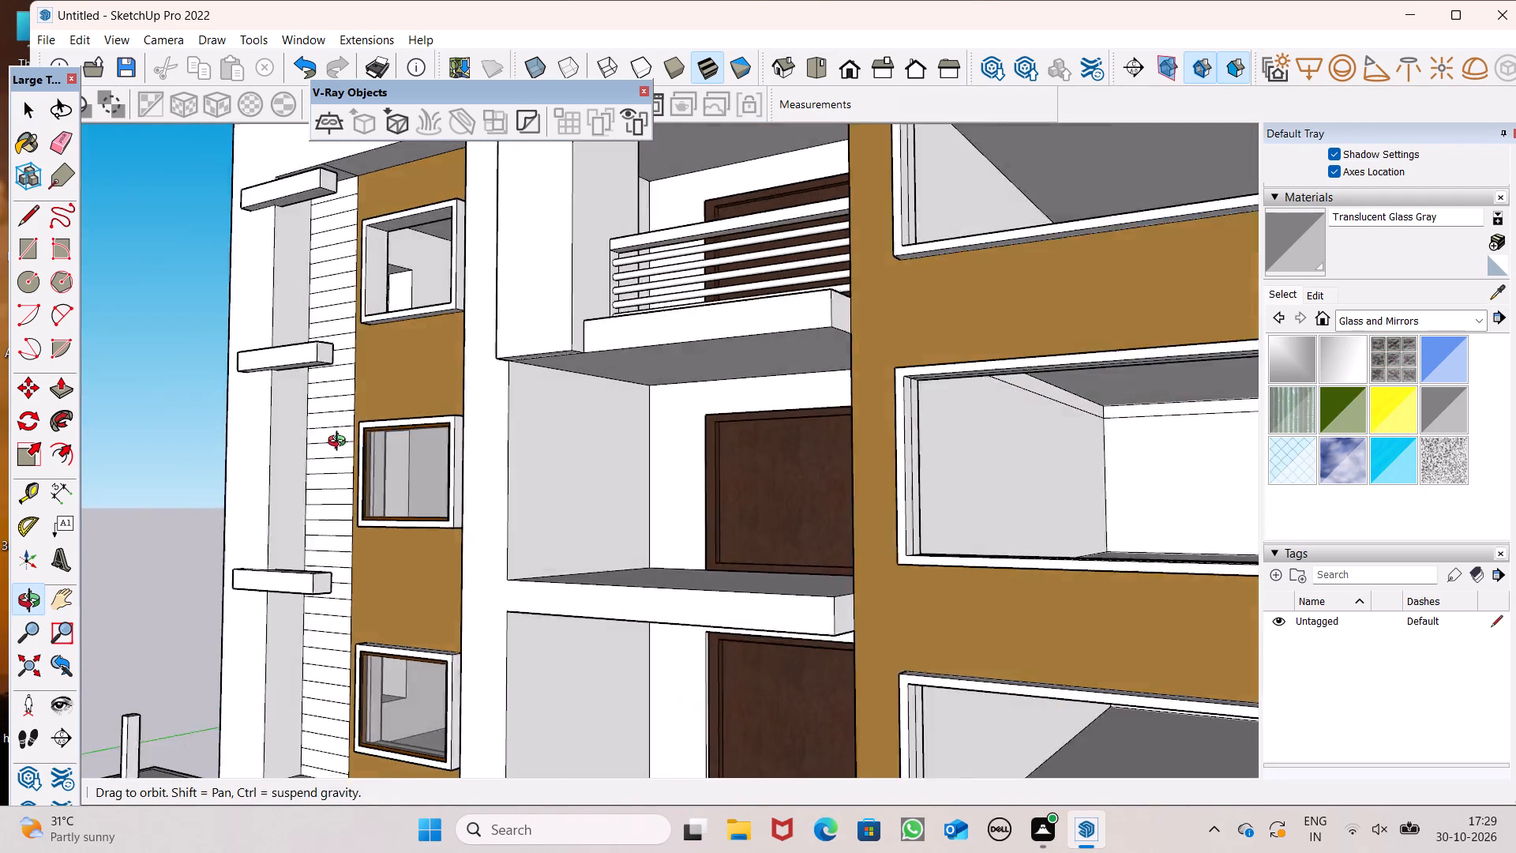
{"action": "middle_click_drag", "start_coordinate": [340, 443], "coordinate": [885, 589]}
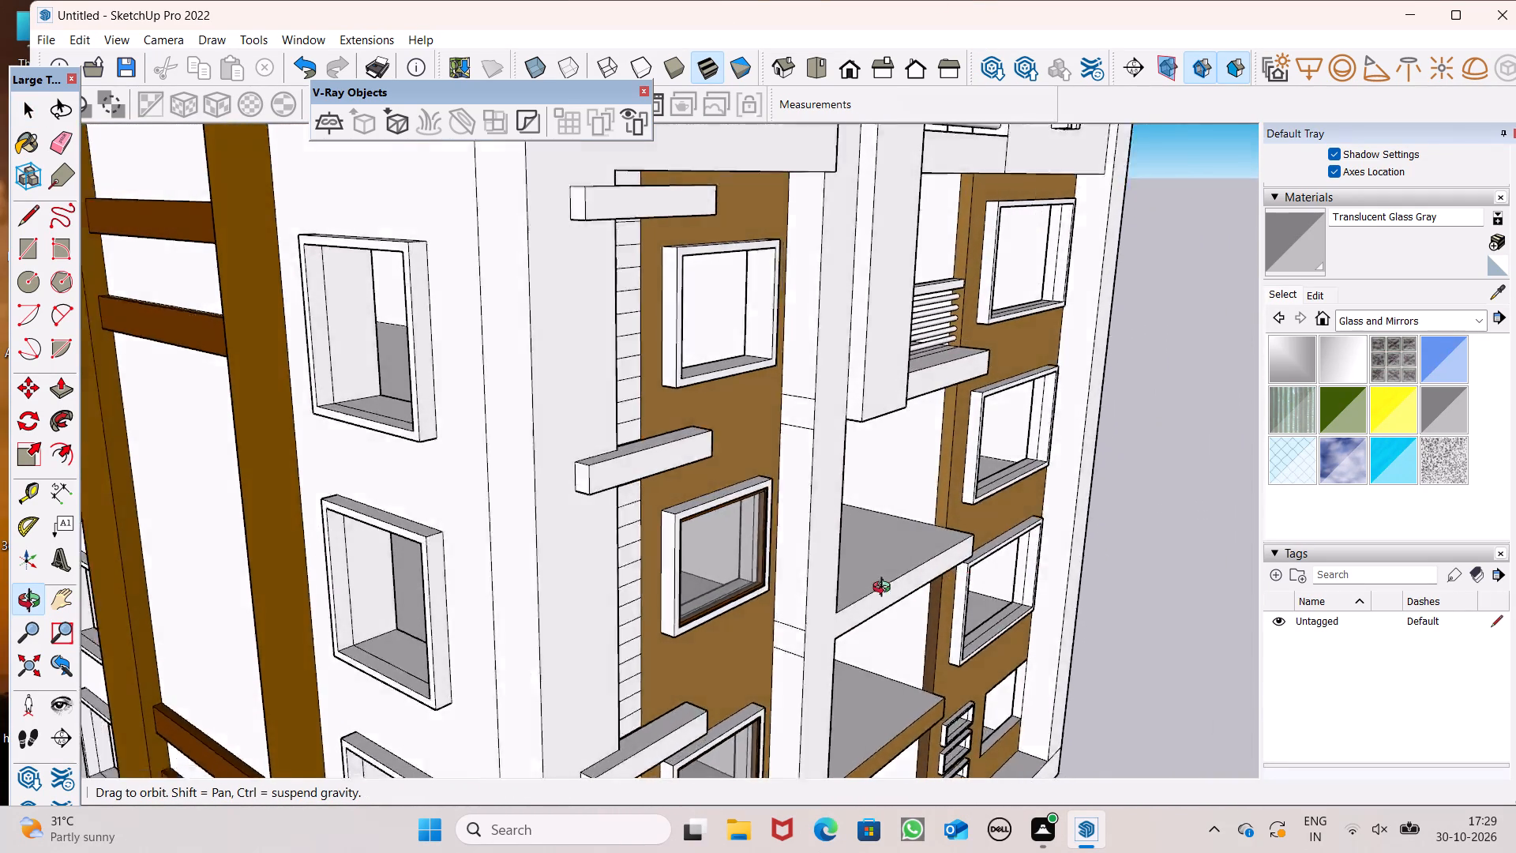
{"action": "middle_click_drag", "start_coordinate": [885, 589], "coordinate": [721, 629]}
{"action": "scroll", "coordinate": [700, 556], "scroll_direction": "down", "scroll_amount": 5}
{"action": "middle_click_drag", "start_coordinate": [693, 581], "coordinate": [577, 569]}
{"action": "scroll", "coordinate": [584, 577], "scroll_direction": "up", "scroll_amount": 1}
{"action": "scroll", "coordinate": [569, 424], "scroll_direction": "down", "scroll_amount": 2}
{"action": "scroll", "coordinate": [536, 378], "scroll_direction": "up", "scroll_amount": 3}
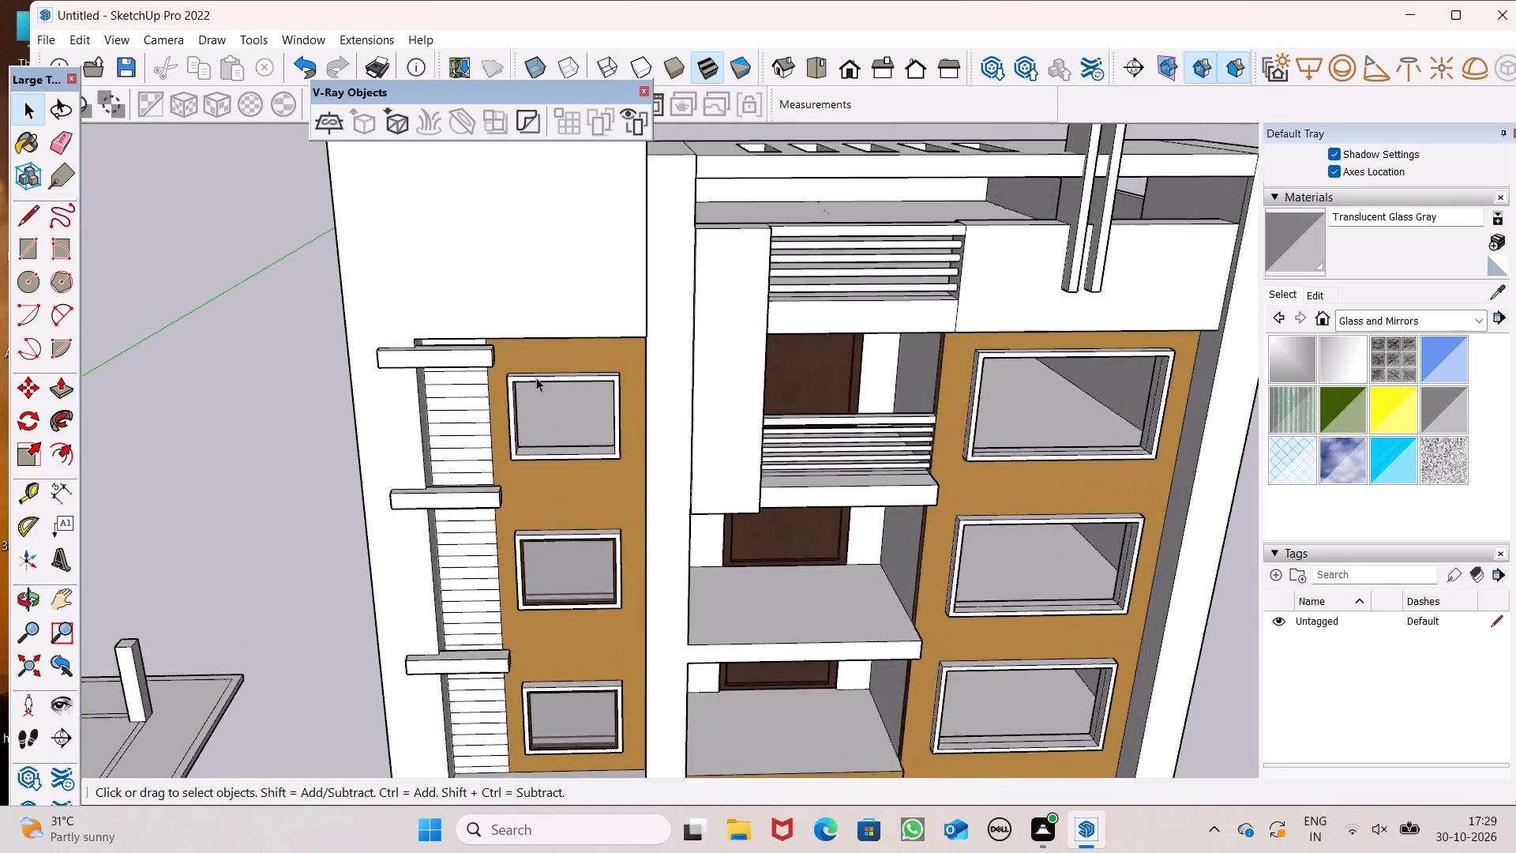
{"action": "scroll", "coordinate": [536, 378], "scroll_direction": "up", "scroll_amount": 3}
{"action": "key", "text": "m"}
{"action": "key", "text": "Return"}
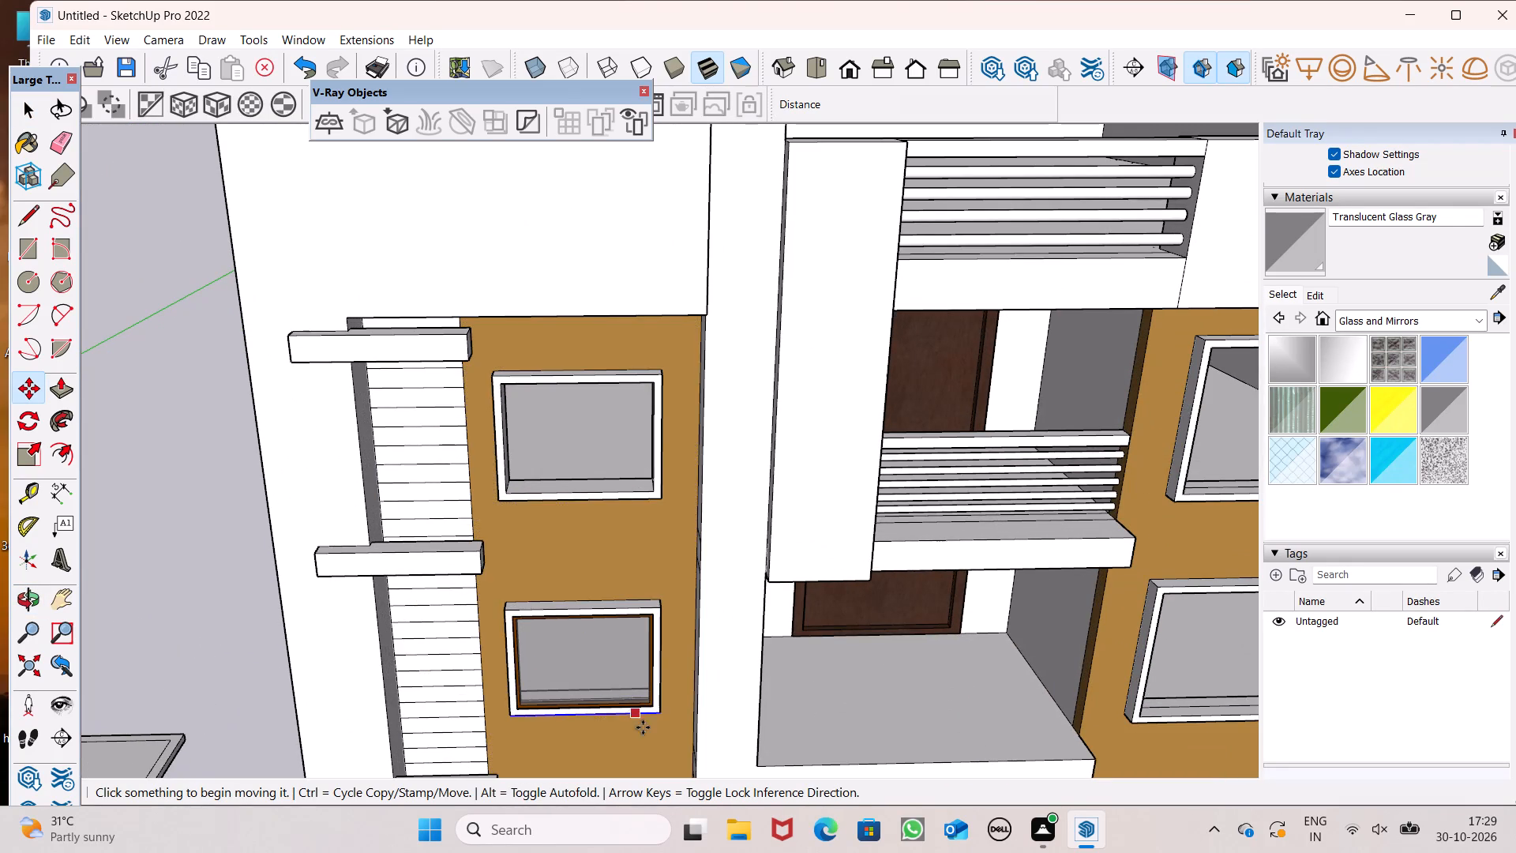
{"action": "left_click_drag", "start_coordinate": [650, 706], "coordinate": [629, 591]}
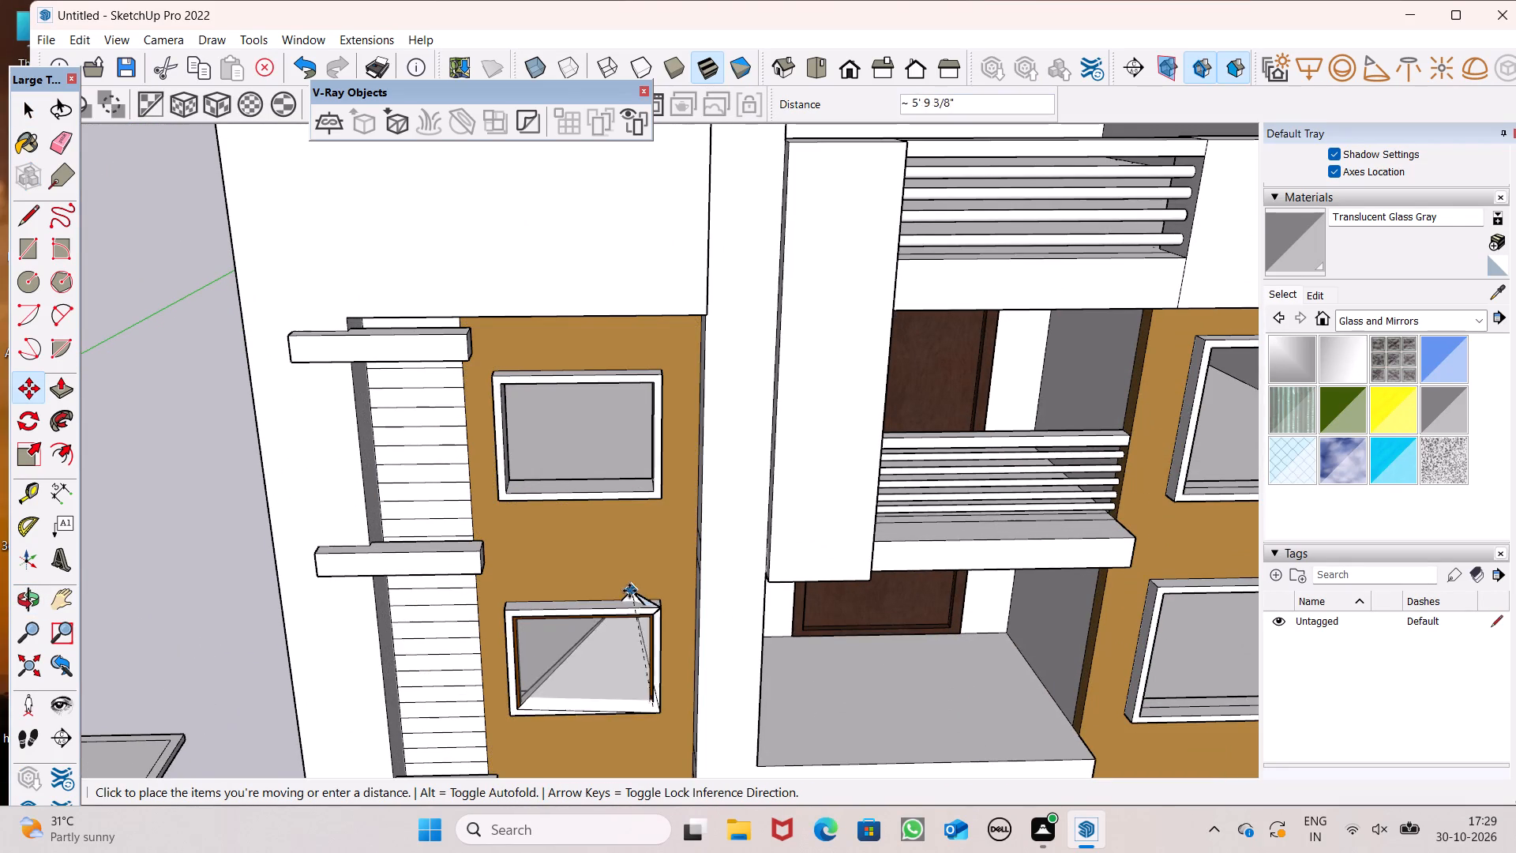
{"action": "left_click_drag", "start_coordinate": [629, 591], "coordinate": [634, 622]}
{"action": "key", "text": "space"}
Copy the second-floor window group up into the top-floor opening of the narrow column and clear the selection.
{"action": "left_click", "coordinate": [626, 656]}
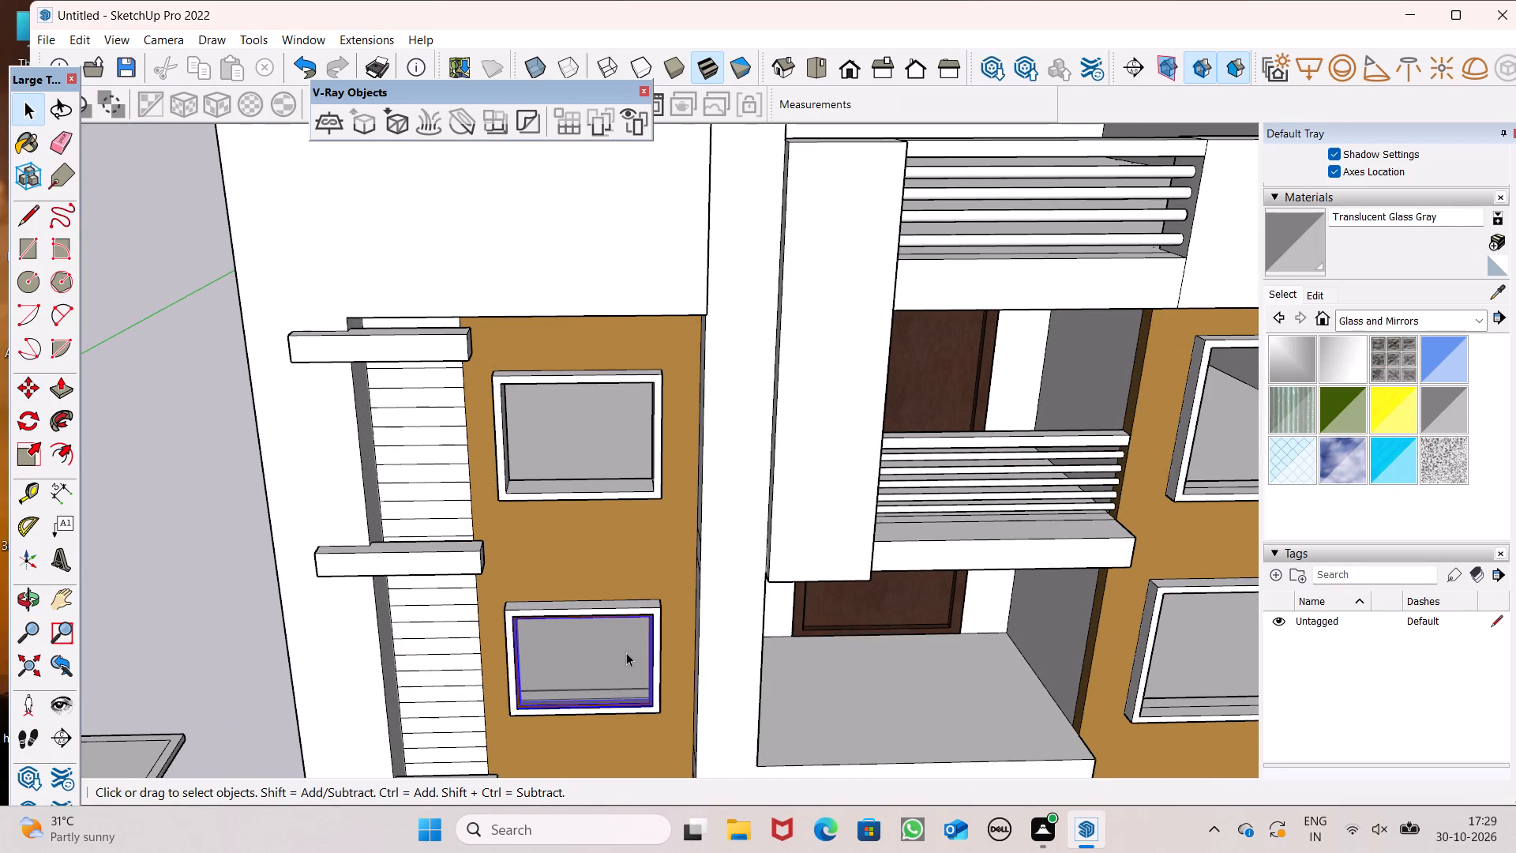
{"action": "key", "text": "m"}
{"action": "key", "text": "Return"}
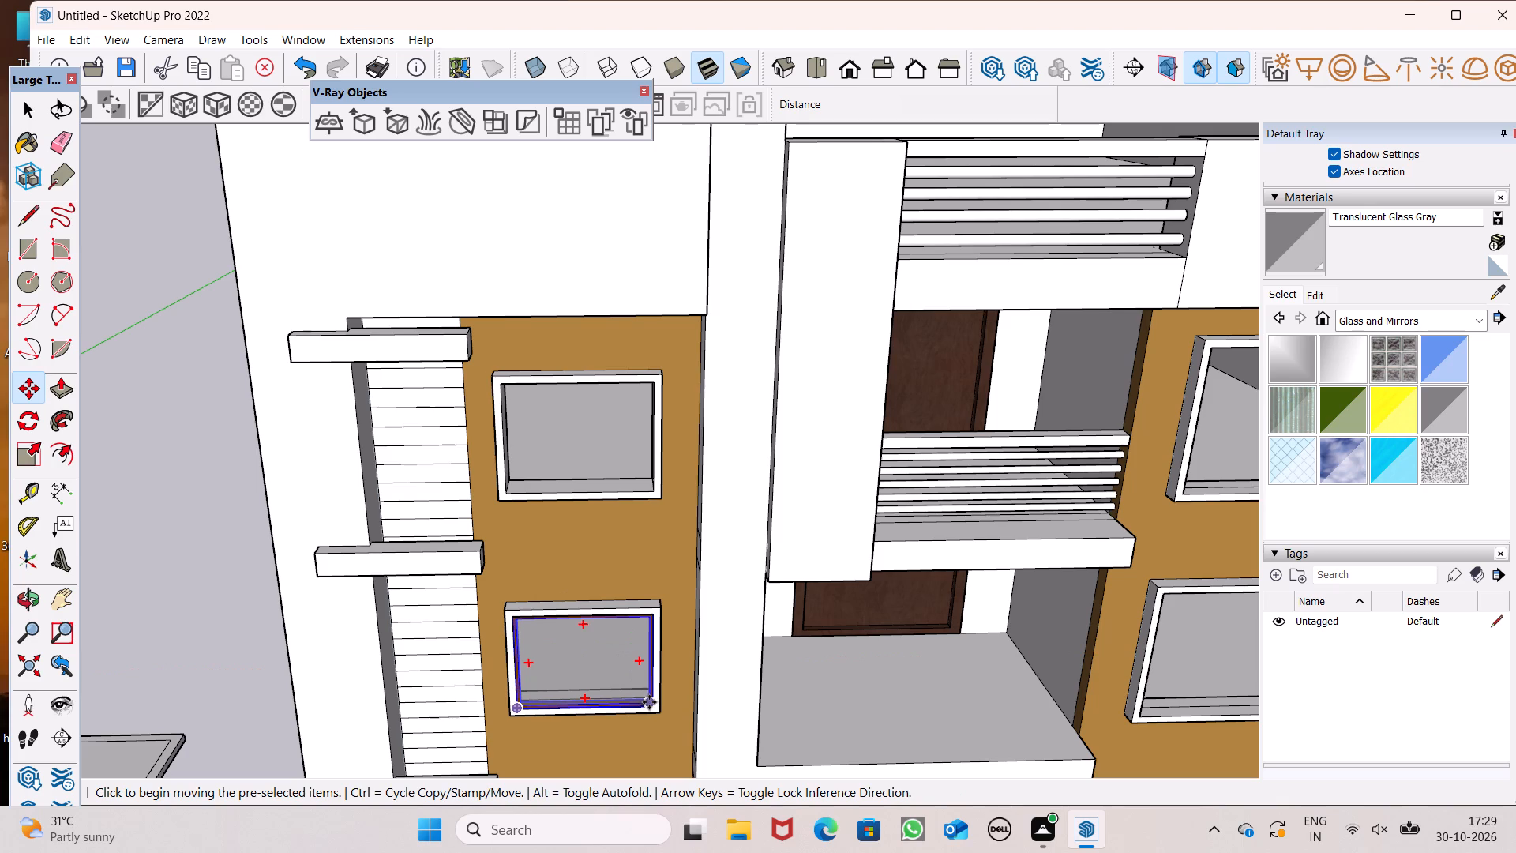
{"action": "left_click_drag", "start_coordinate": [649, 702], "coordinate": [644, 486]}
{"action": "scroll", "coordinate": [633, 484], "scroll_direction": "up", "scroll_amount": 2}
{"action": "scroll", "coordinate": [614, 450], "scroll_direction": "down", "scroll_amount": 4}
{"action": "key", "text": "space"}
{"action": "left_click", "coordinate": [230, 463]}
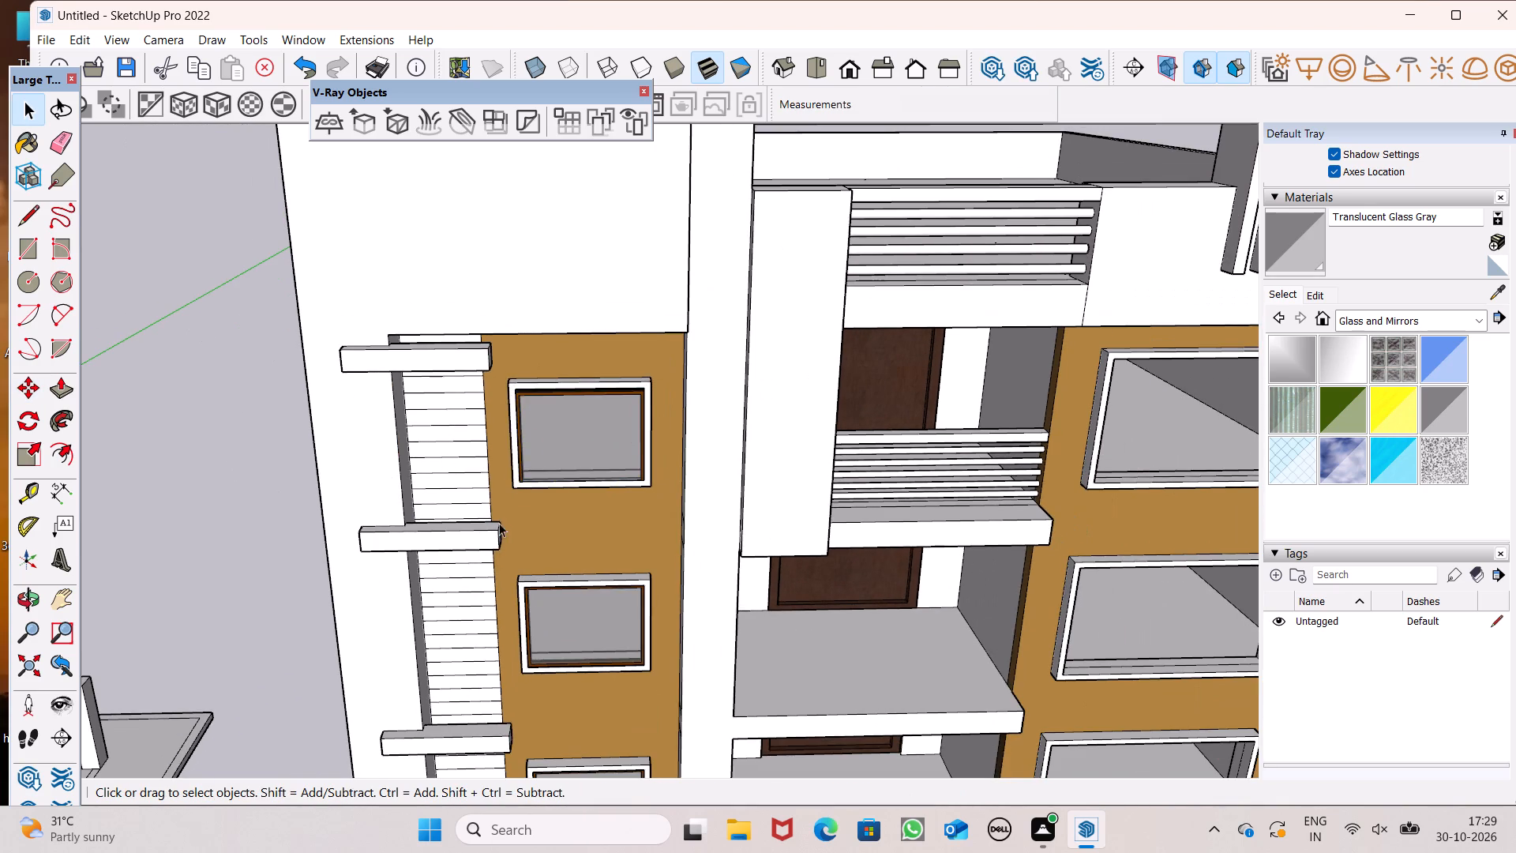
Move the top-floor window group so its lower-right front corner meets the front inner corner of its white surround.
{"action": "scroll", "coordinate": [515, 510], "scroll_direction": "up", "scroll_amount": 7}
{"action": "middle_click_drag", "start_coordinate": [692, 517], "coordinate": [621, 581]}
{"action": "scroll", "coordinate": [636, 524], "scroll_direction": "up", "scroll_amount": 3}
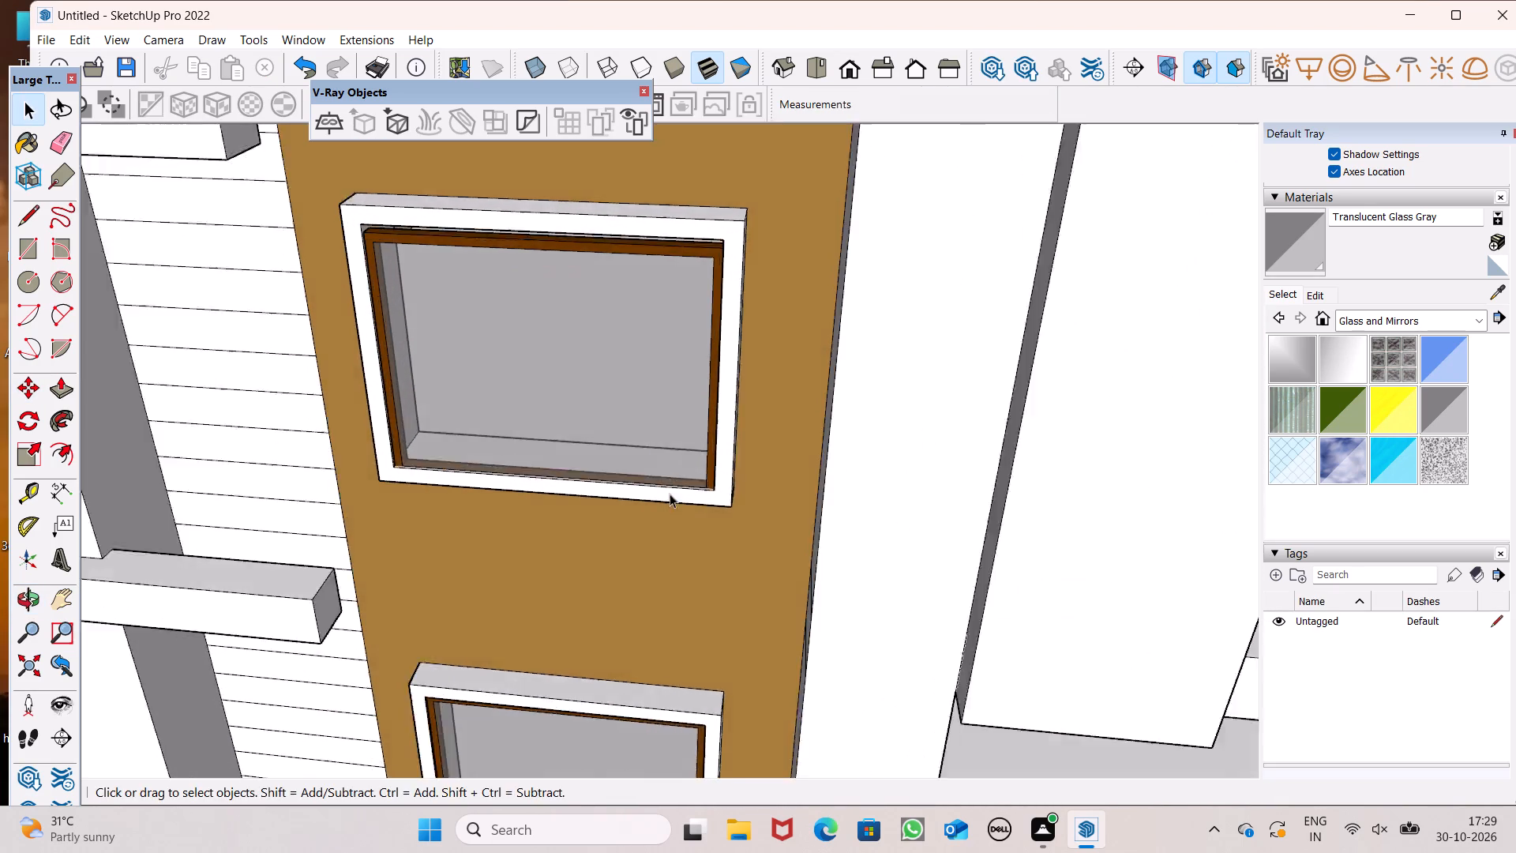
{"action": "scroll", "coordinate": [670, 494], "scroll_direction": "up", "scroll_amount": 3}
{"action": "middle_click_drag", "start_coordinate": [709, 508], "coordinate": [714, 519]}
{"action": "left_click", "coordinate": [732, 479]}
{"action": "scroll", "coordinate": [874, 517], "scroll_direction": "down", "scroll_amount": 2}
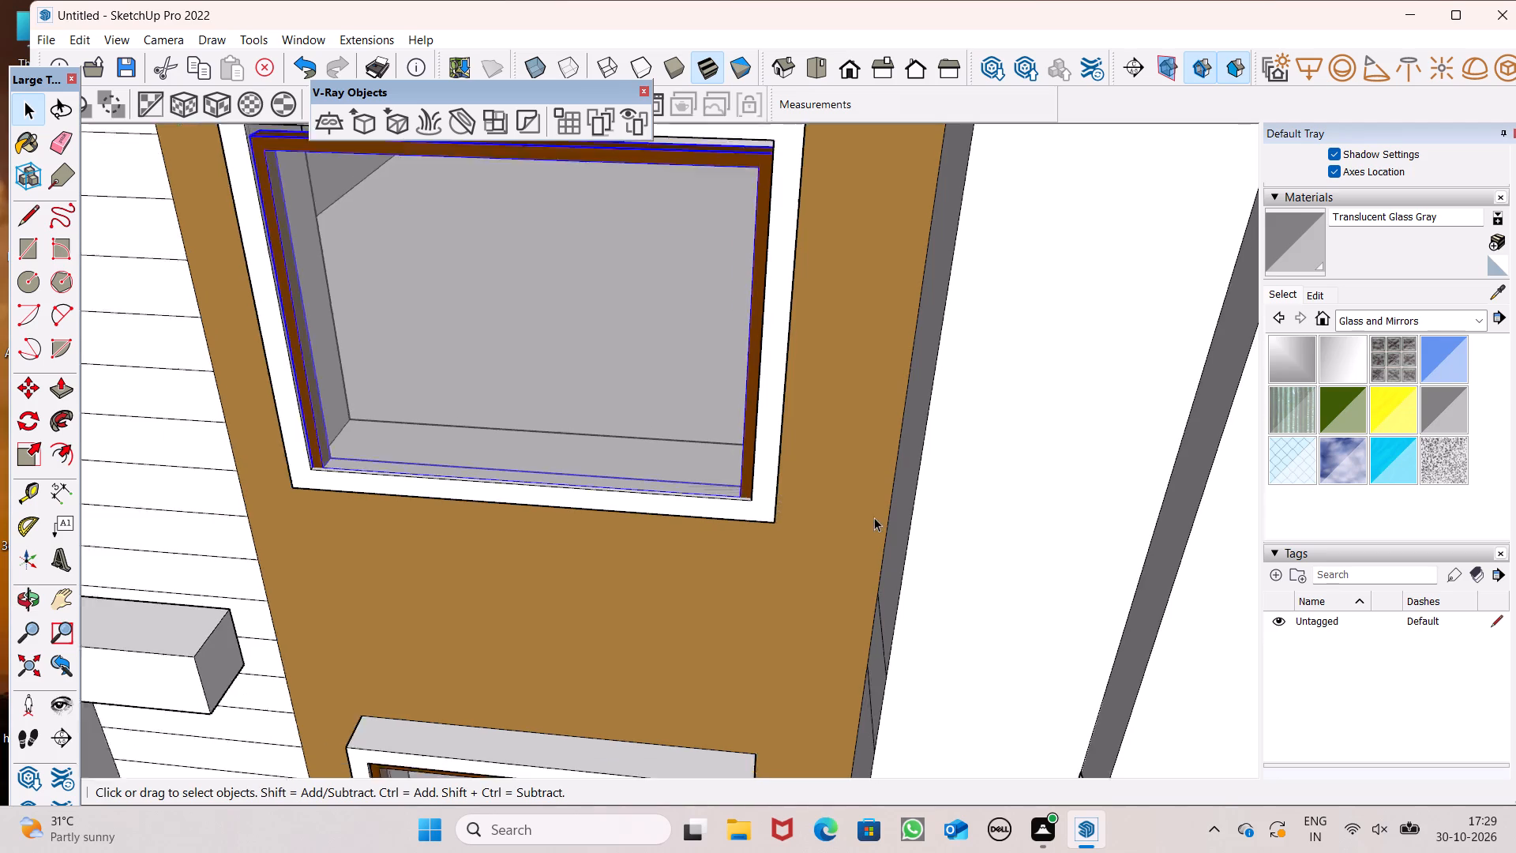
{"action": "scroll", "coordinate": [874, 517], "scroll_direction": "down", "scroll_amount": 1}
{"action": "middle_click_drag", "start_coordinate": [880, 523], "coordinate": [913, 444]}
{"action": "key", "text": "m"}
{"action": "key", "text": "Return"}
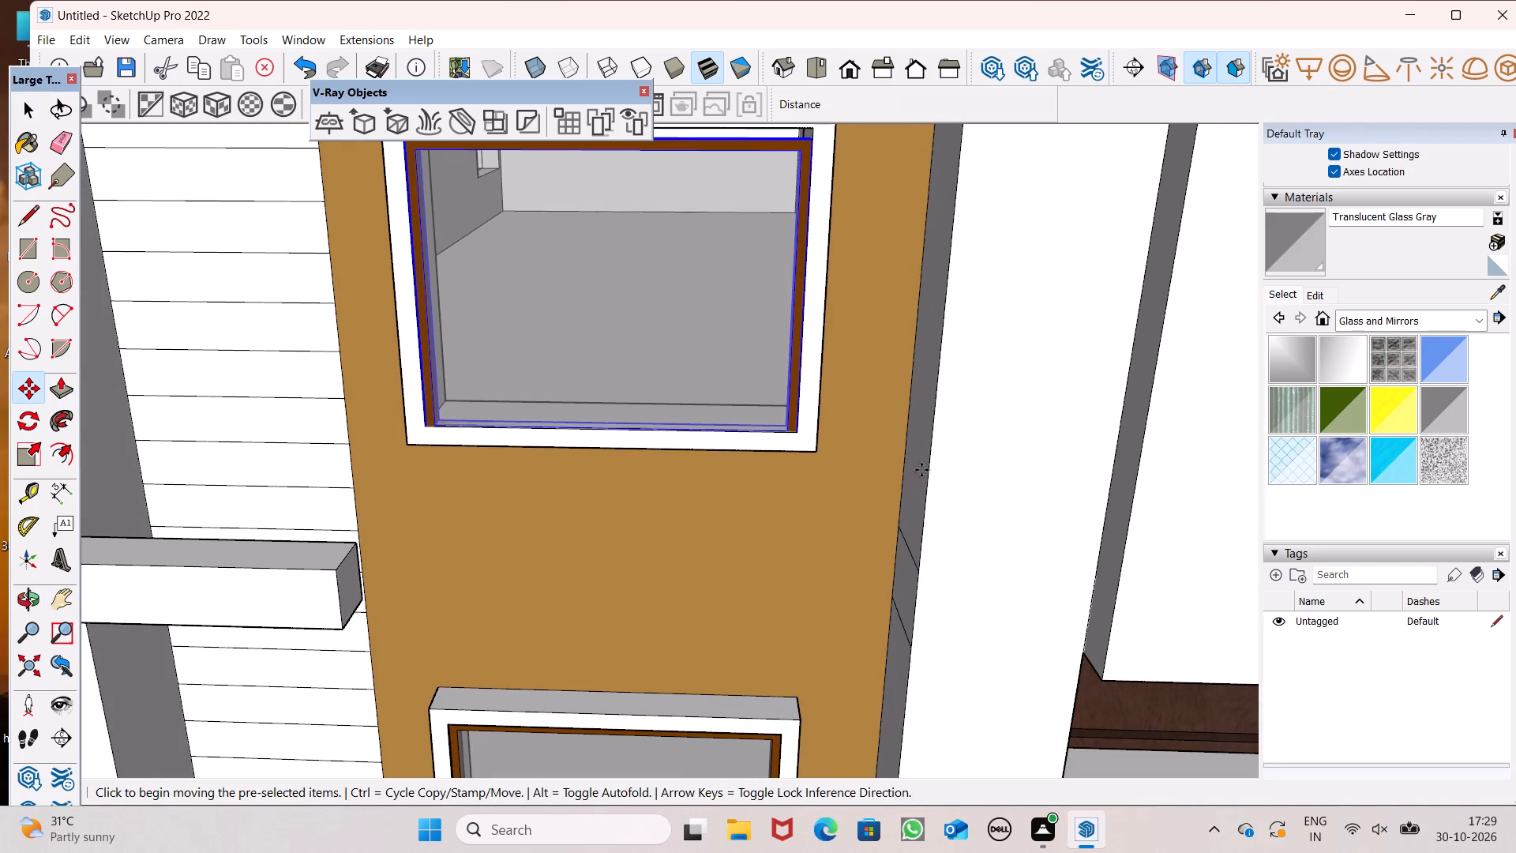
{"action": "scroll", "coordinate": [888, 453], "scroll_direction": "down", "scroll_amount": 5}
{"action": "scroll", "coordinate": [817, 354], "scroll_direction": "up", "scroll_amount": 6}
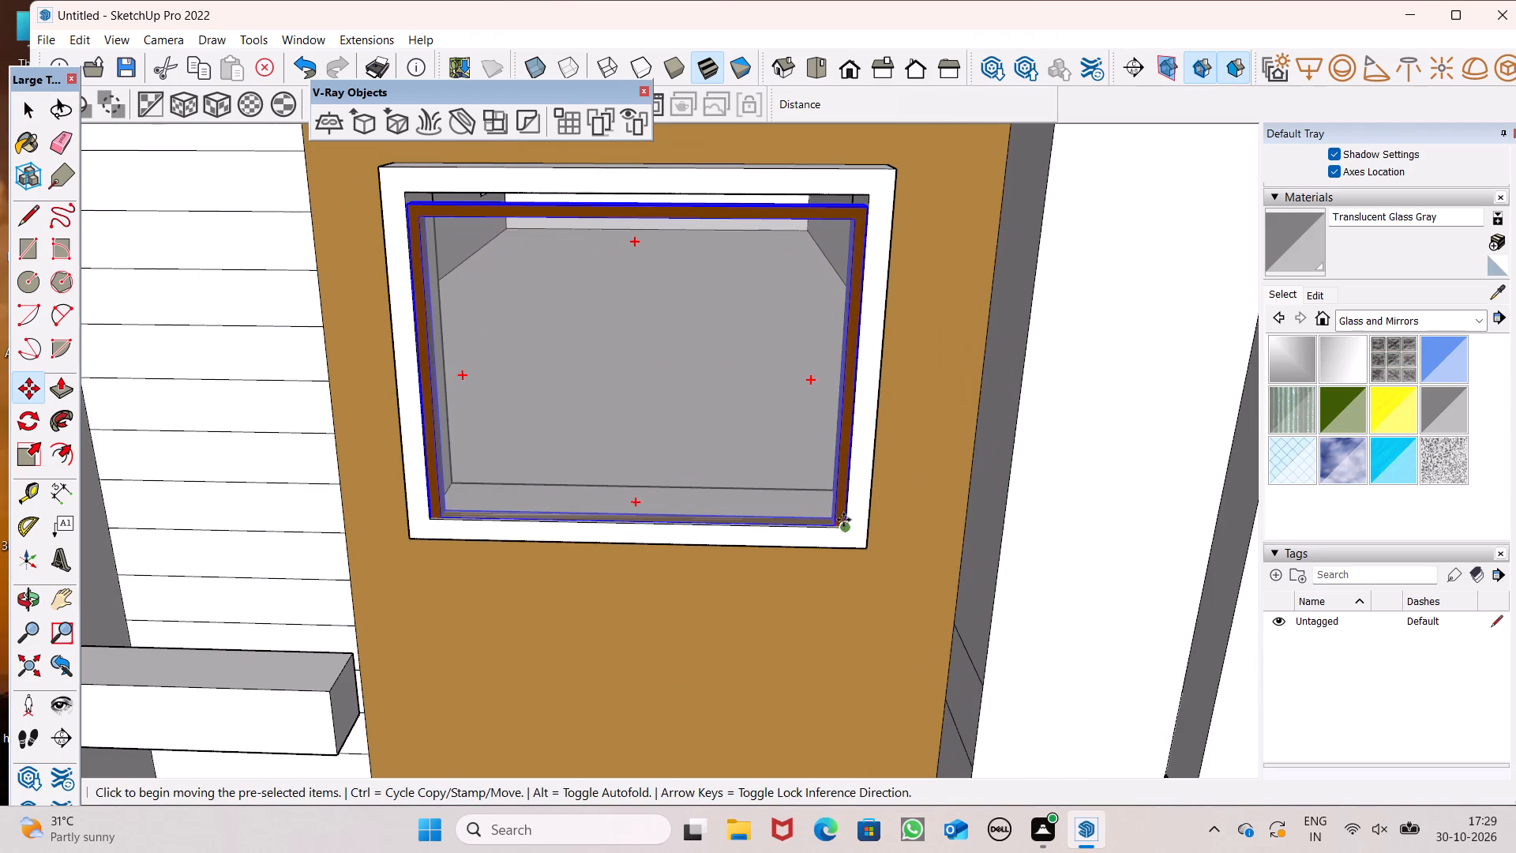
{"action": "left_click_drag", "start_coordinate": [843, 528], "coordinate": [847, 518]}
{"action": "scroll", "coordinate": [839, 513], "scroll_direction": "up", "scroll_amount": 7}
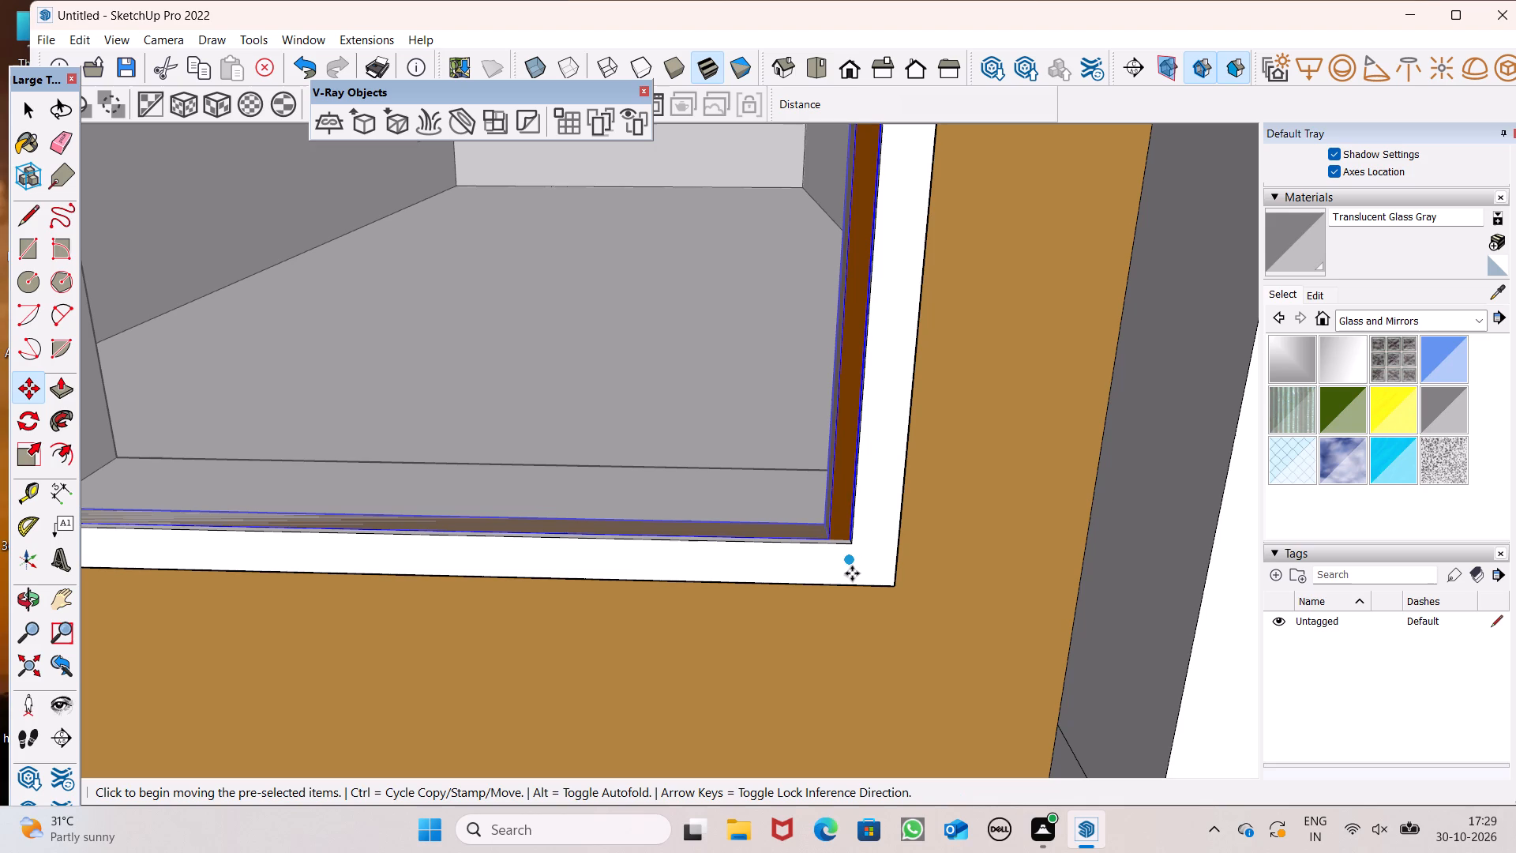
{"action": "left_click_drag", "start_coordinate": [850, 564], "coordinate": [846, 538]}
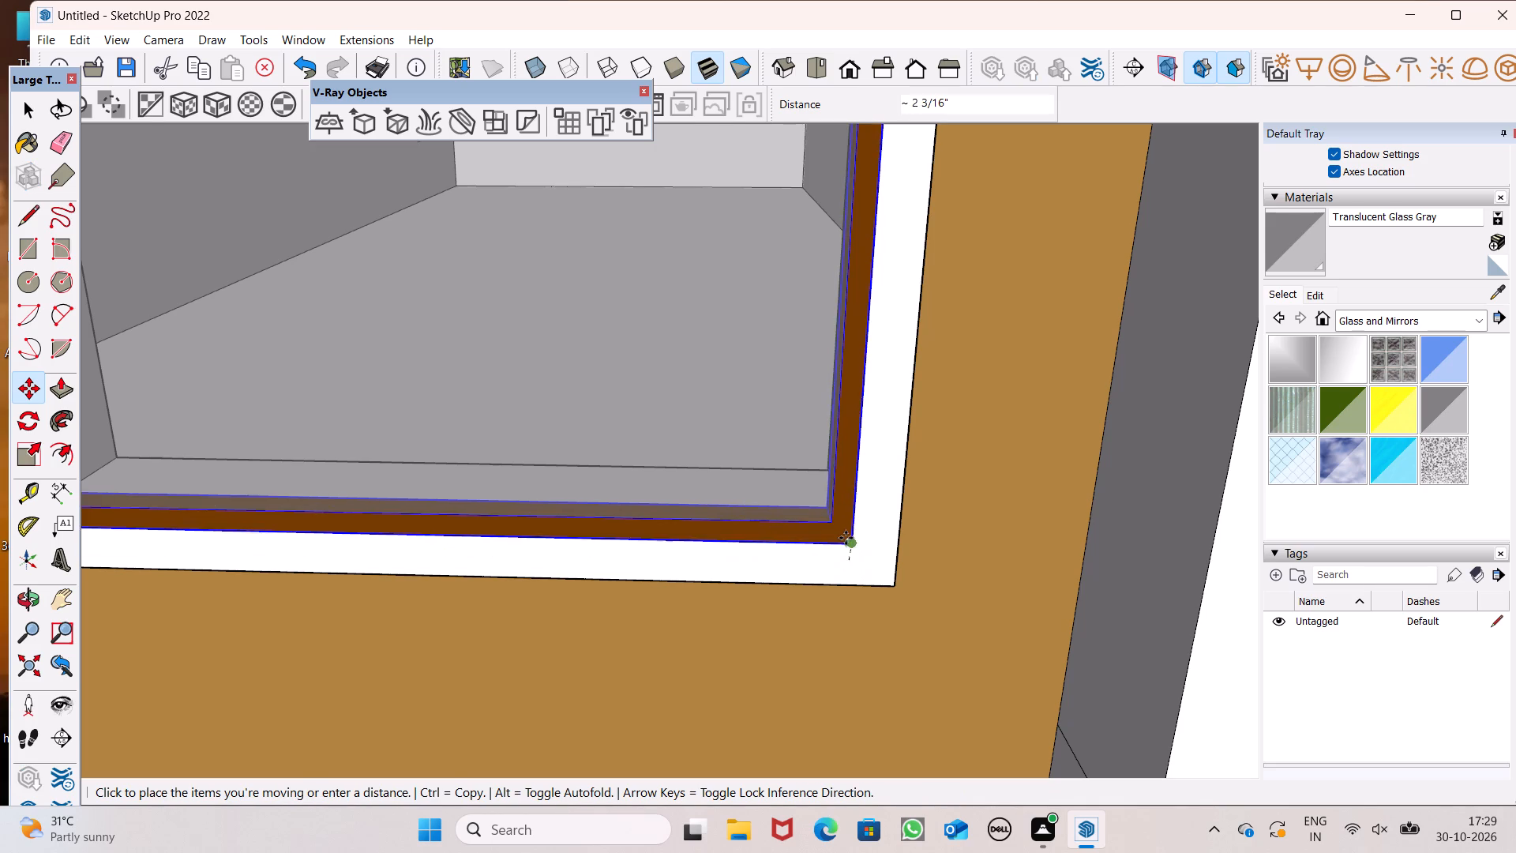
{"action": "left_click_drag", "start_coordinate": [846, 538], "coordinate": [846, 545]}
Move the top-floor window group 7/8" inward from the surround's front edge, using its lower-right corner, and clear the selection.
{"action": "scroll", "coordinate": [847, 490], "scroll_direction": "down", "scroll_amount": 7}
{"action": "middle_click_drag", "start_coordinate": [738, 467], "coordinate": [763, 577]}
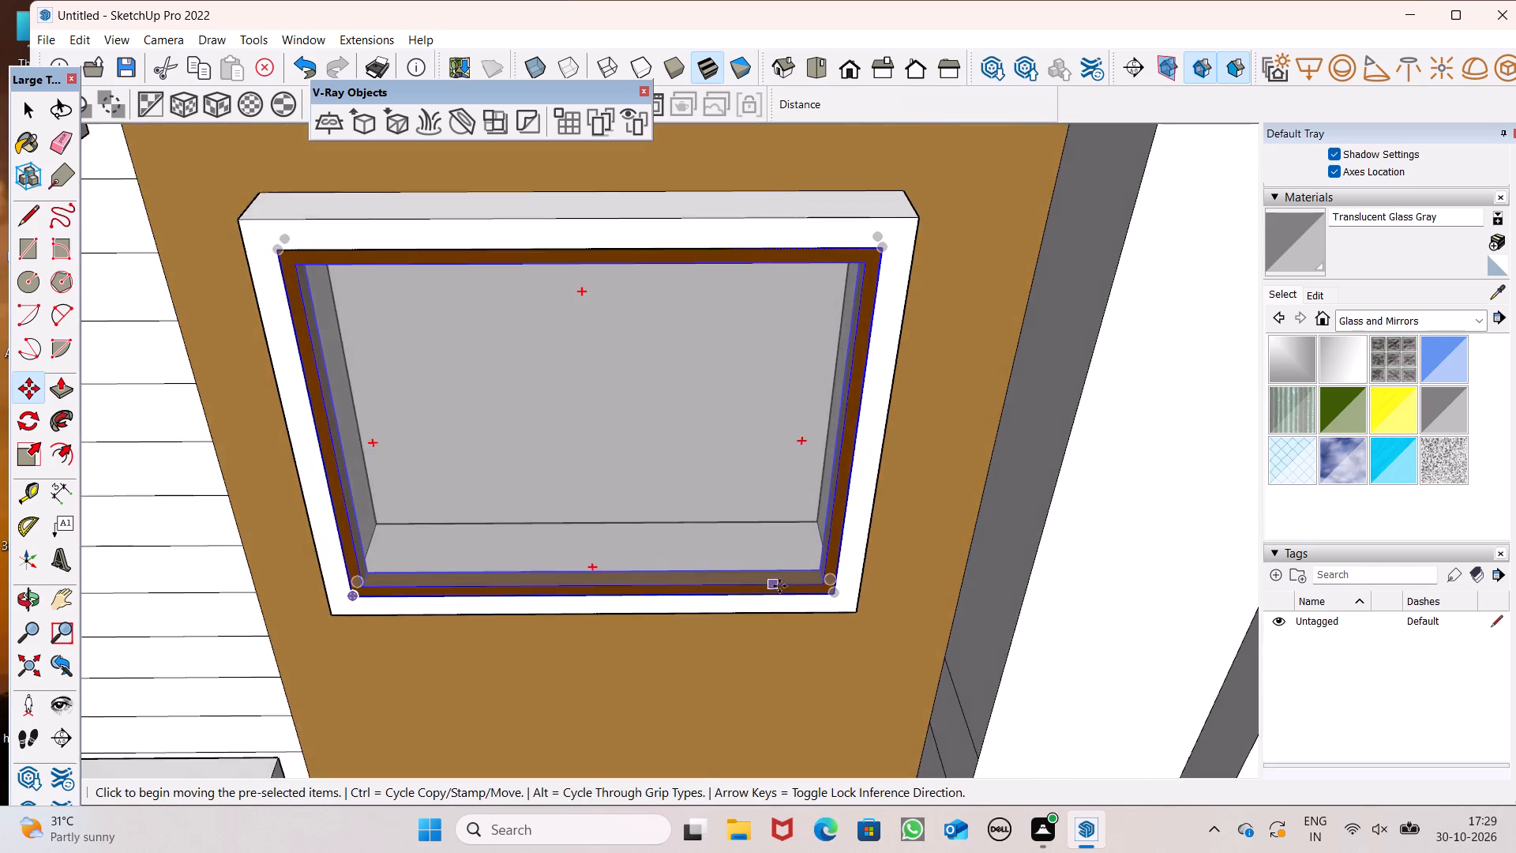
{"action": "scroll", "coordinate": [789, 592], "scroll_direction": "up", "scroll_amount": 8}
{"action": "scroll", "coordinate": [879, 596], "scroll_direction": "down", "scroll_amount": 1}
{"action": "scroll", "coordinate": [879, 596], "scroll_direction": "up", "scroll_amount": 4}
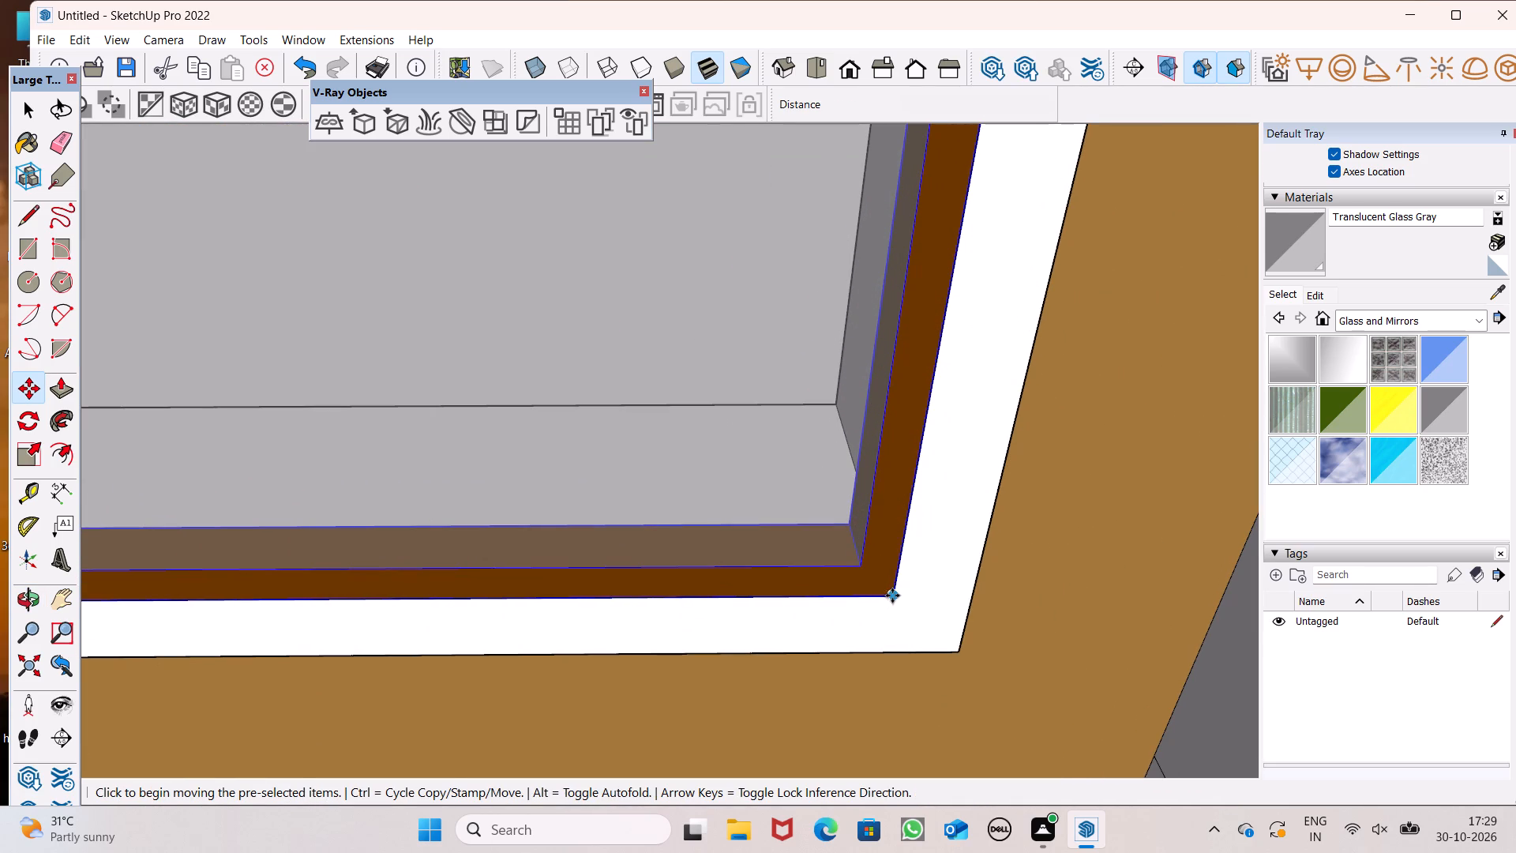
{"action": "left_click_drag", "start_coordinate": [892, 595], "coordinate": [892, 582]}
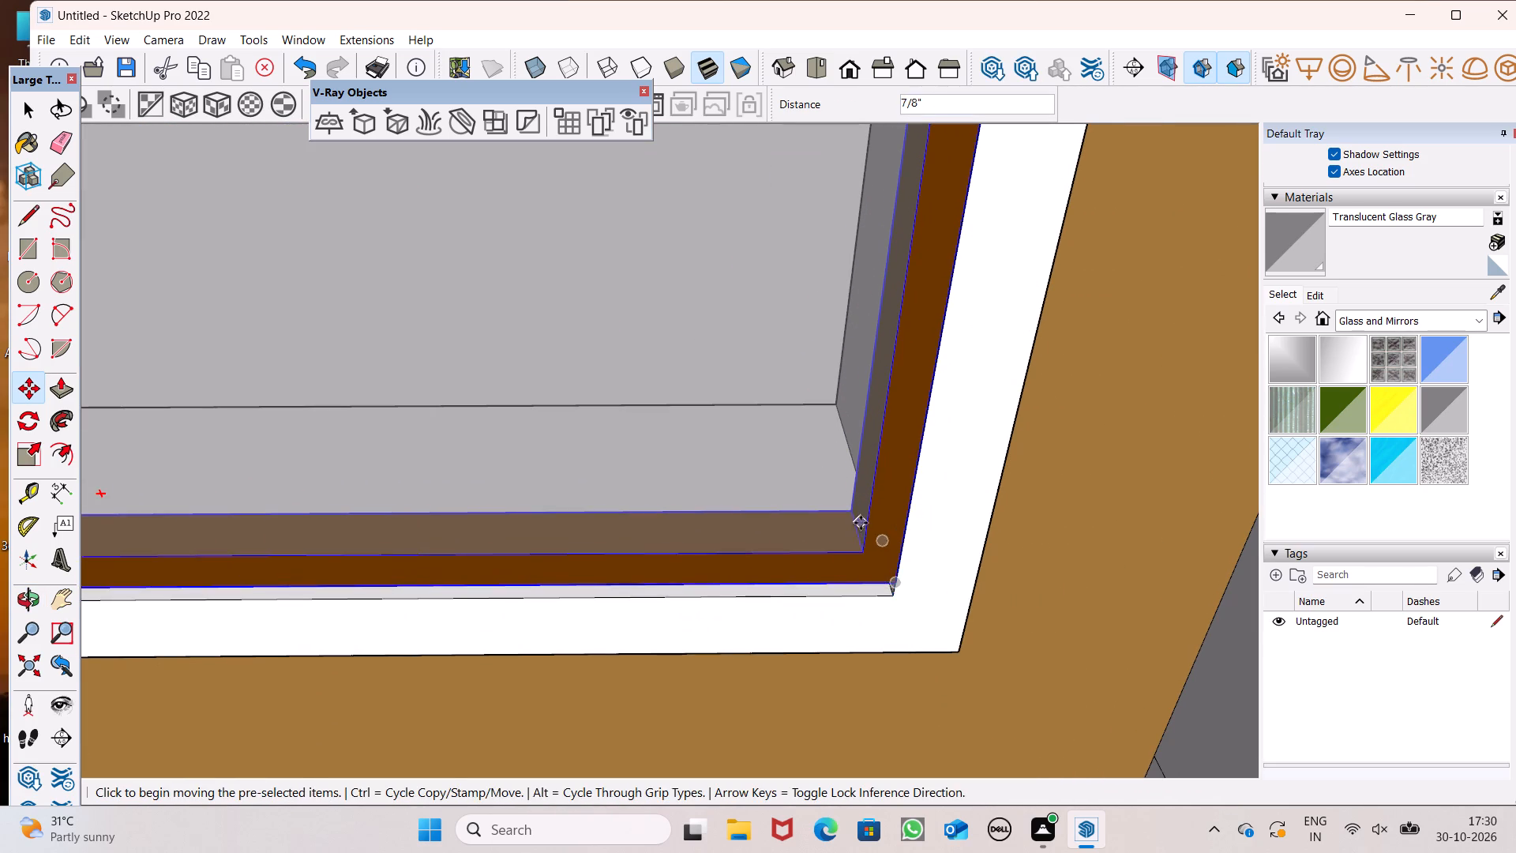
{"action": "scroll", "coordinate": [861, 523], "scroll_direction": "down", "scroll_amount": 6}
{"action": "middle_click_drag", "start_coordinate": [866, 543], "coordinate": [862, 502]}
{"action": "scroll", "coordinate": [846, 519], "scroll_direction": "down", "scroll_amount": 1}
{"action": "scroll", "coordinate": [824, 434], "scroll_direction": "down", "scroll_amount": 15}
{"action": "key", "text": "space"}
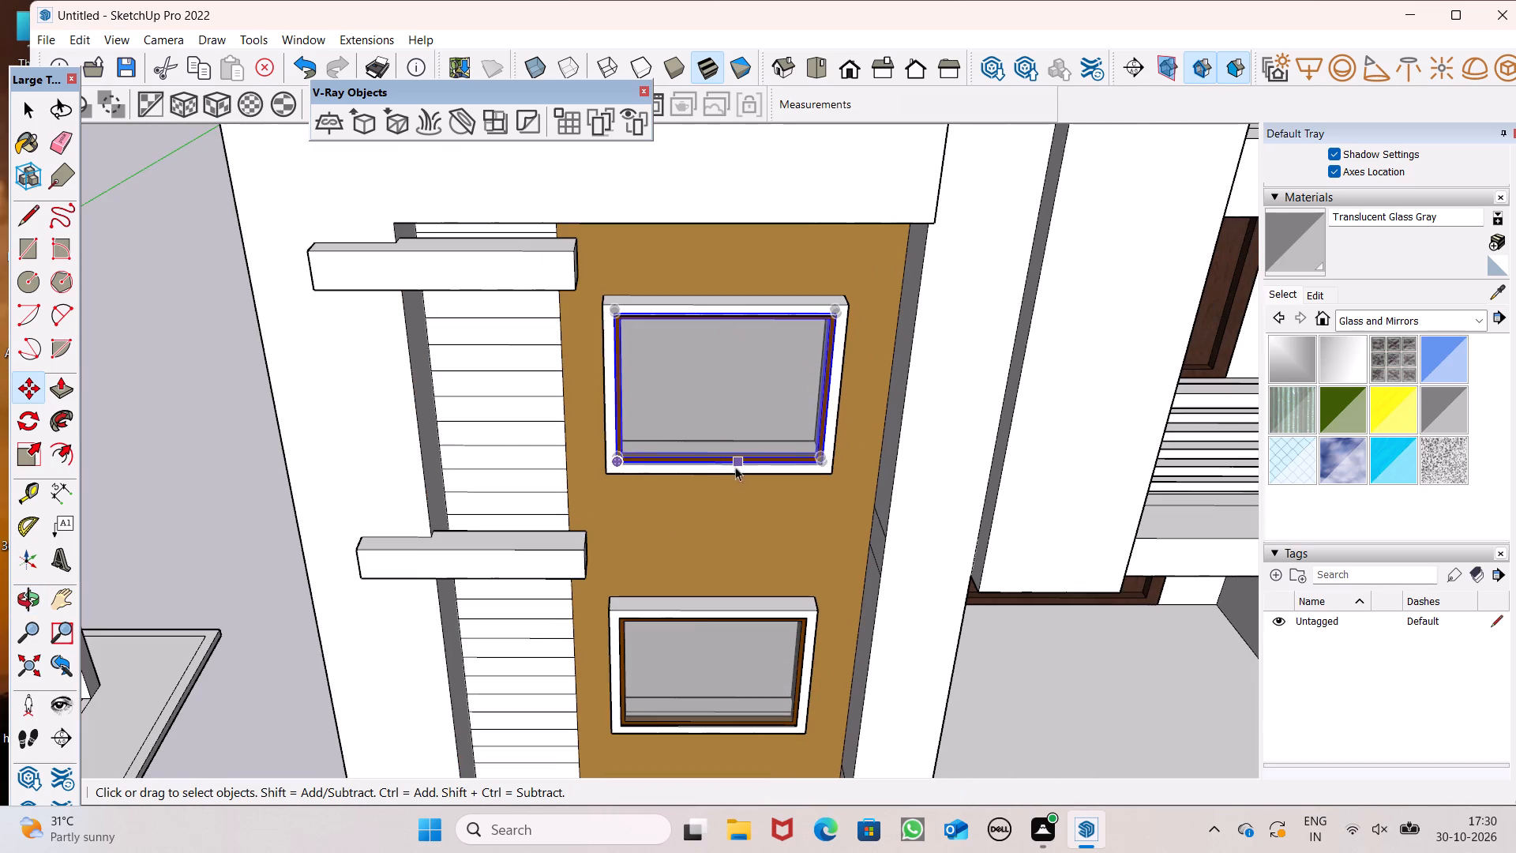
{"action": "left_click", "coordinate": [219, 413]}
Copy the narrow column's top-floor window group about 34' across into the lower-right corner of the wide top-floor opening.
{"action": "scroll", "coordinate": [643, 482], "scroll_direction": "up", "scroll_amount": 8}
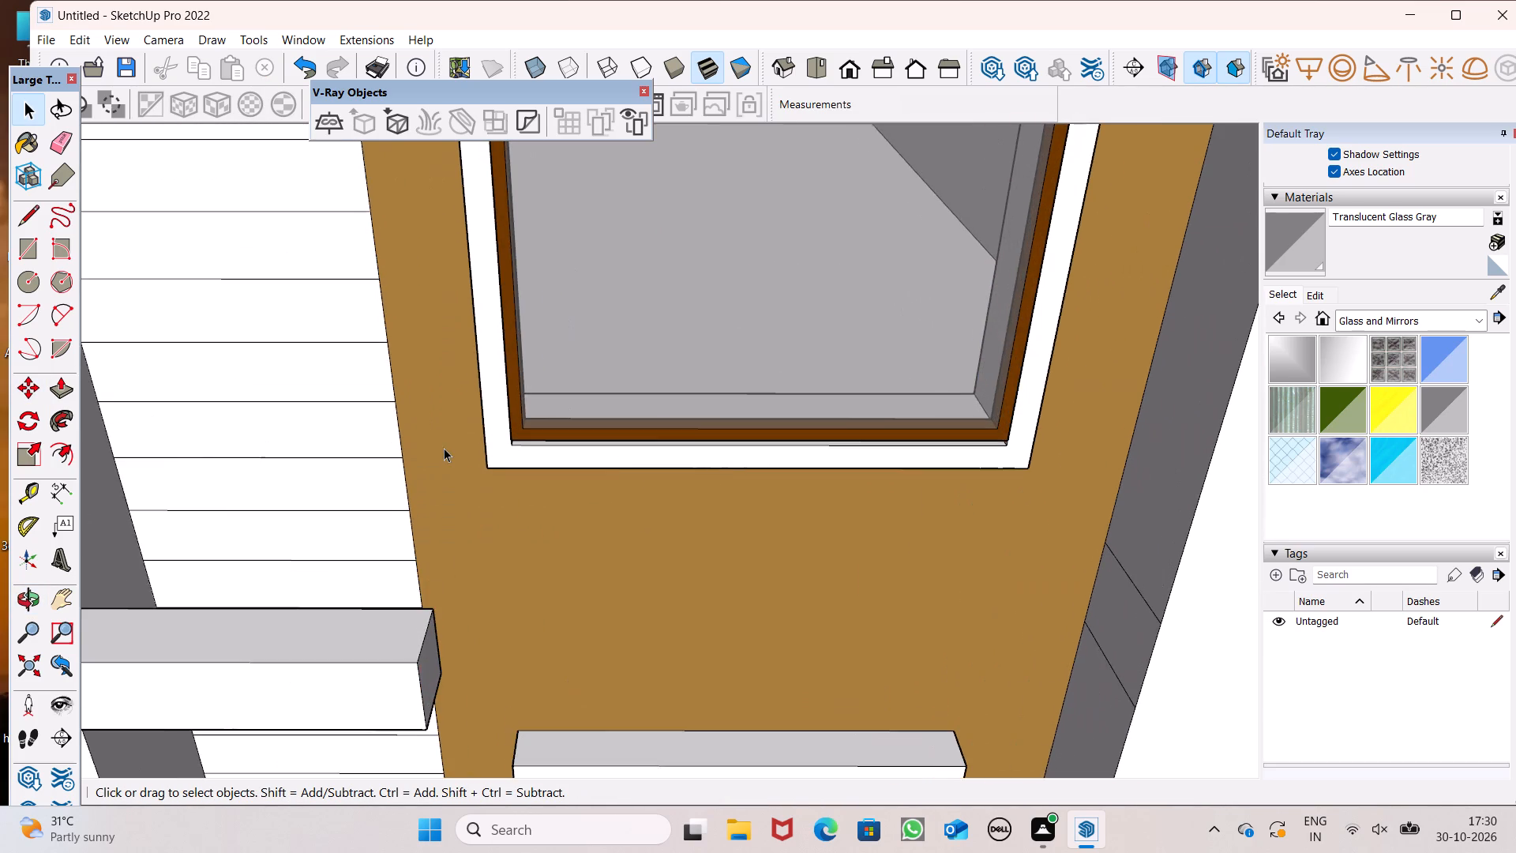
{"action": "scroll", "coordinate": [444, 448], "scroll_direction": "down", "scroll_amount": 16}
{"action": "scroll", "coordinate": [428, 451], "scroll_direction": "down", "scroll_amount": 5}
{"action": "middle_click_drag", "start_coordinate": [518, 484], "coordinate": [454, 295]}
{"action": "scroll", "coordinate": [454, 295], "scroll_direction": "up", "scroll_amount": 1}
{"action": "scroll", "coordinate": [685, 599], "scroll_direction": "down", "scroll_amount": 3}
{"action": "scroll", "coordinate": [774, 571], "scroll_direction": "up", "scroll_amount": 4}
{"action": "scroll", "coordinate": [757, 568], "scroll_direction": "down", "scroll_amount": 2}
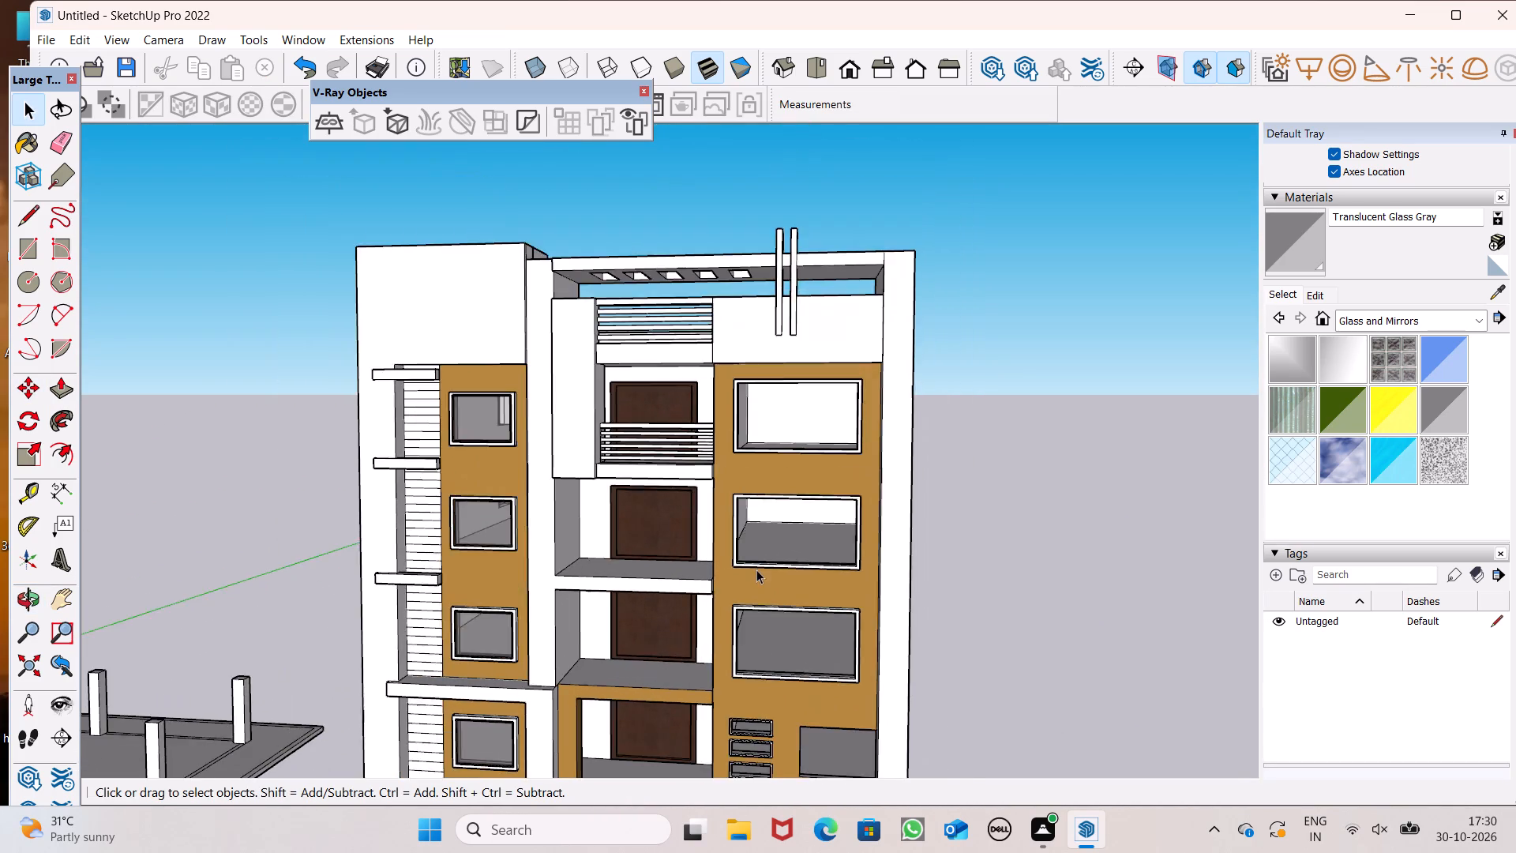
{"action": "scroll", "coordinate": [756, 569], "scroll_direction": "down", "scroll_amount": 1}
{"action": "middle_click_drag", "start_coordinate": [780, 585], "coordinate": [796, 630]}
{"action": "scroll", "coordinate": [796, 630], "scroll_direction": "up", "scroll_amount": 1}
{"action": "left_click", "coordinate": [445, 421]}
{"action": "scroll", "coordinate": [443, 424], "scroll_direction": "down", "scroll_amount": 6}
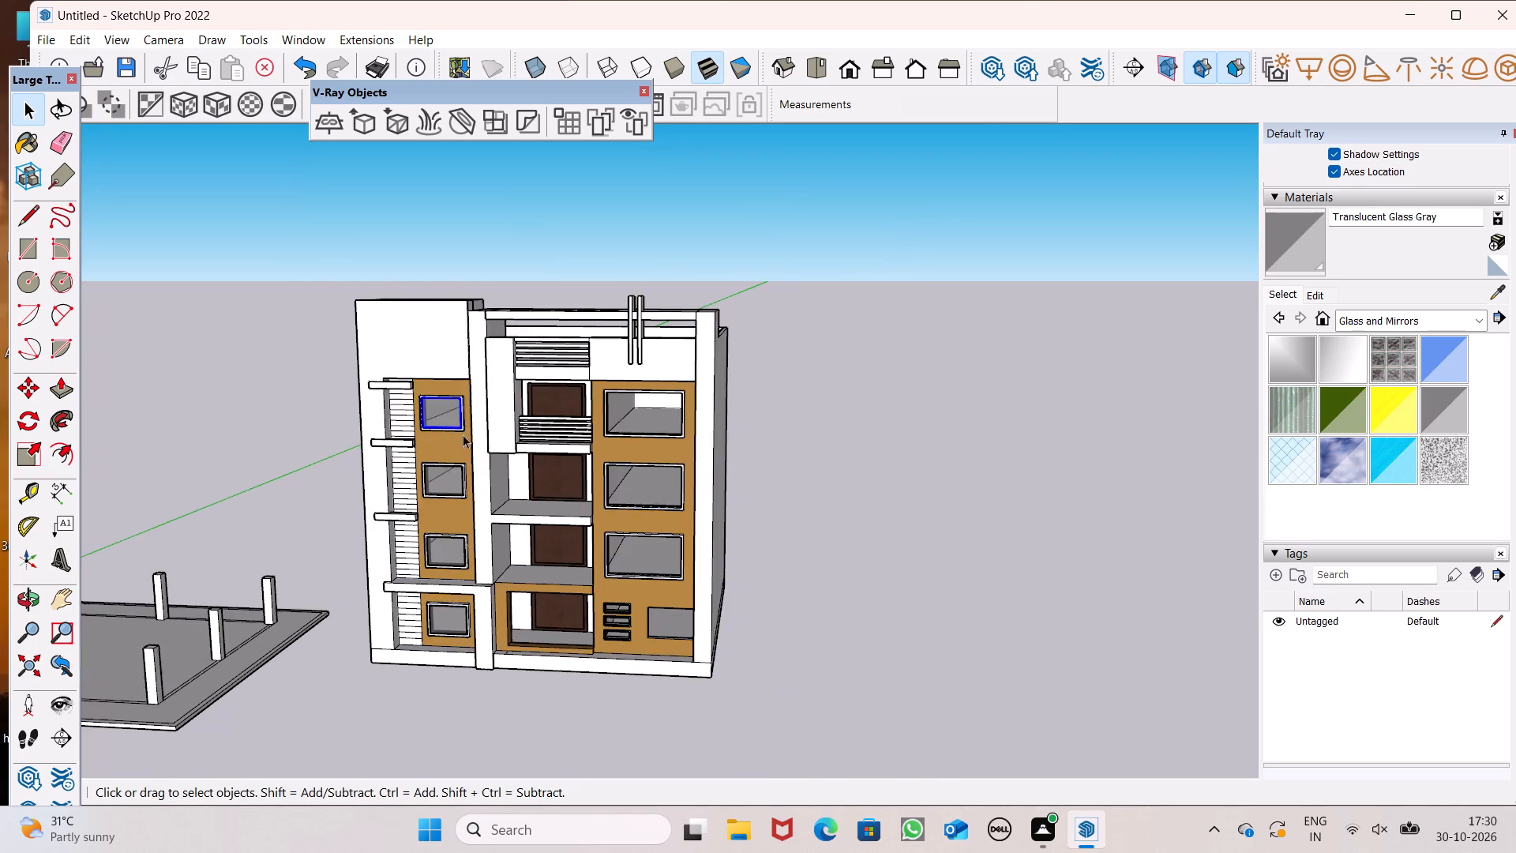
{"action": "scroll", "coordinate": [669, 401], "scroll_direction": "up", "scroll_amount": 5}
{"action": "type", "text": ",m"}
{"action": "key", "text": "Return"}
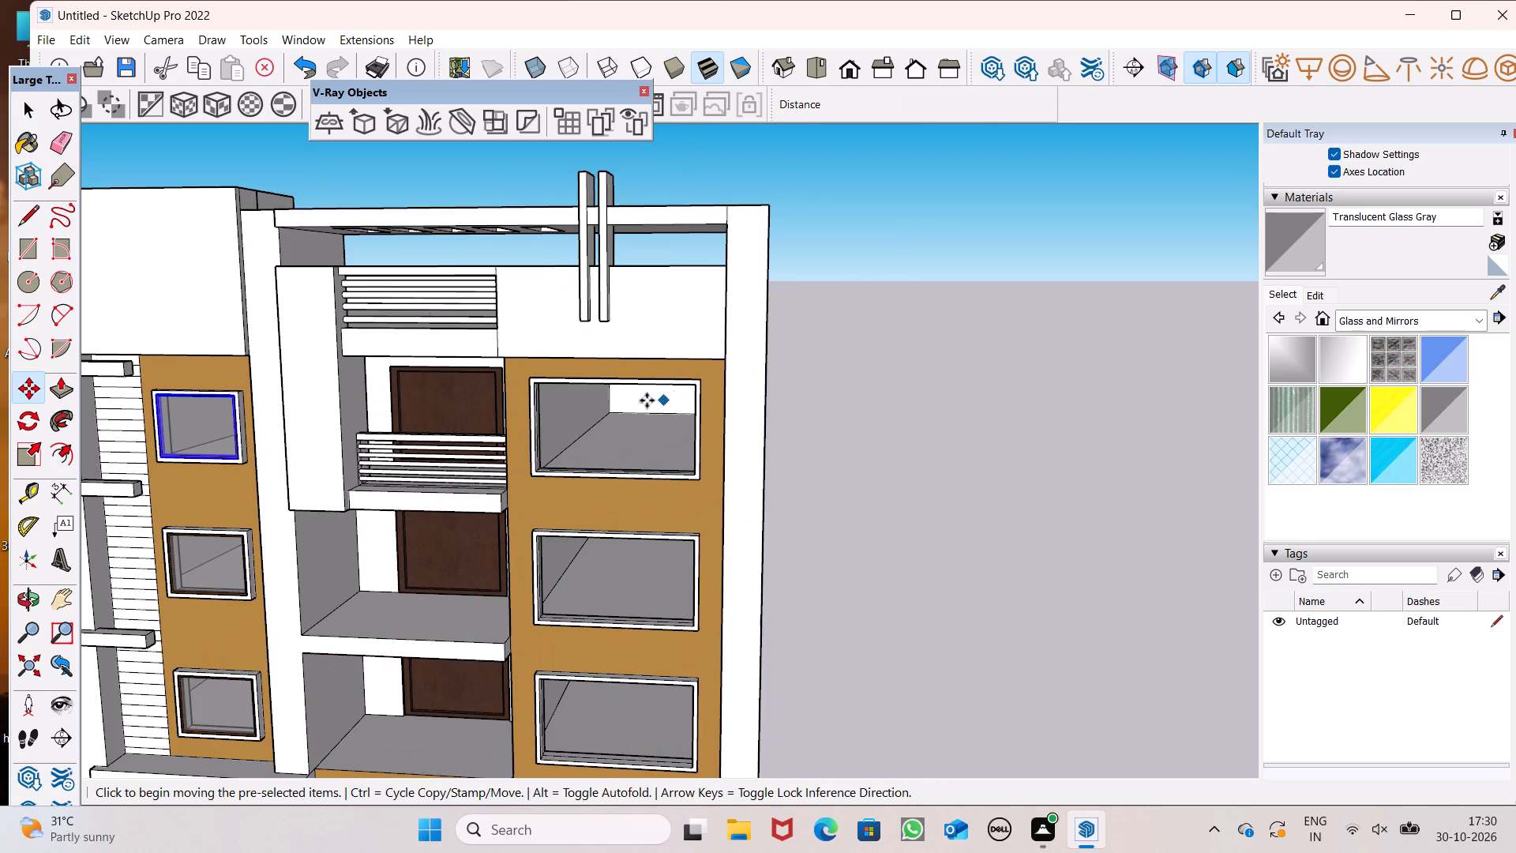
{"action": "scroll", "coordinate": [274, 424], "scroll_direction": "up", "scroll_amount": 2}
{"action": "left_click_drag", "start_coordinate": [227, 465], "coordinate": [252, 479]}
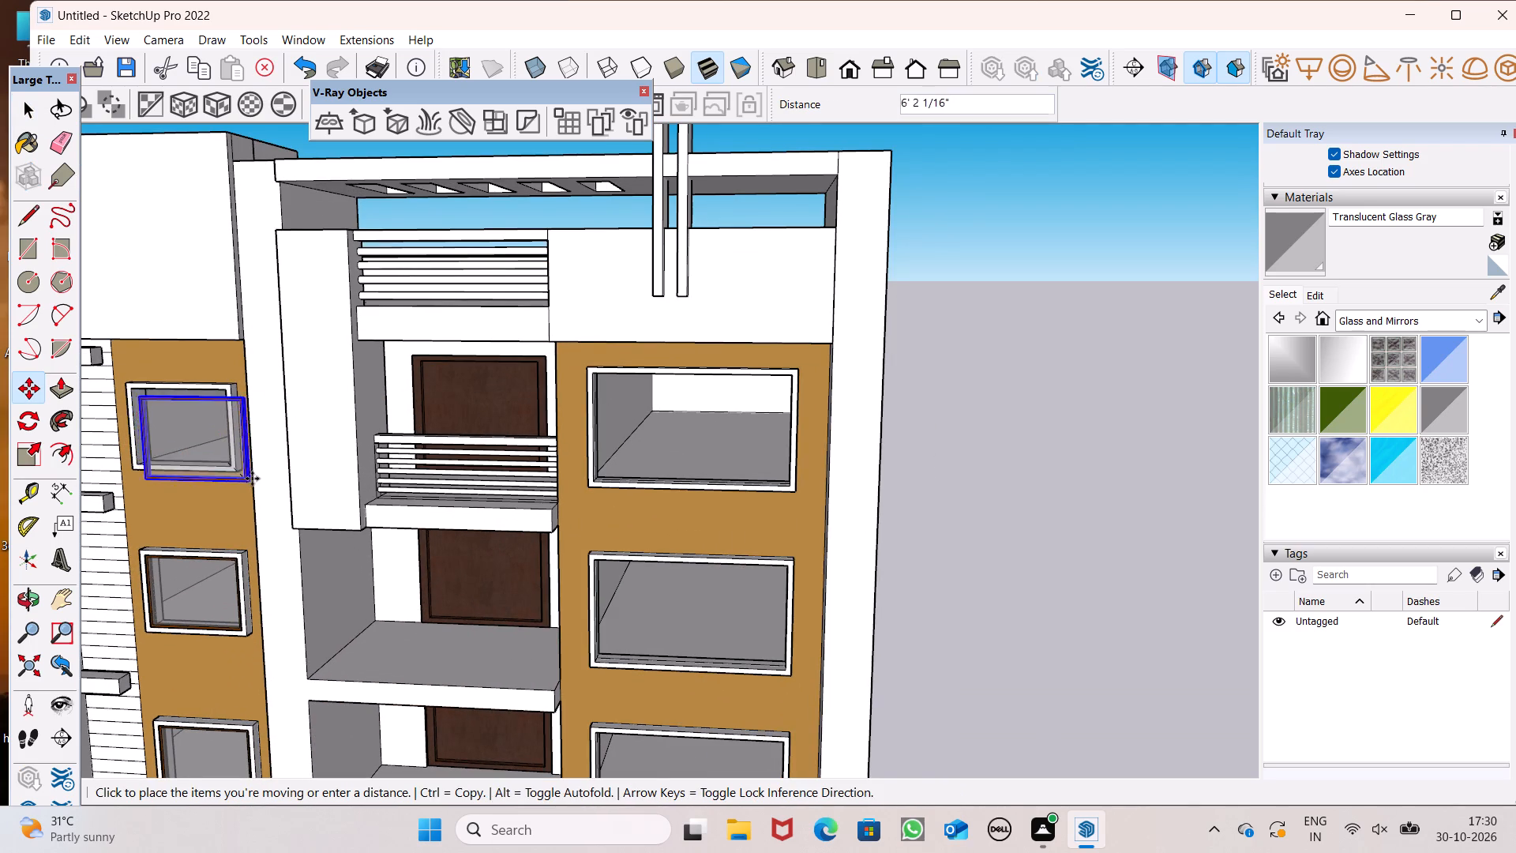
{"action": "left_click_drag", "start_coordinate": [252, 479], "coordinate": [772, 476]}
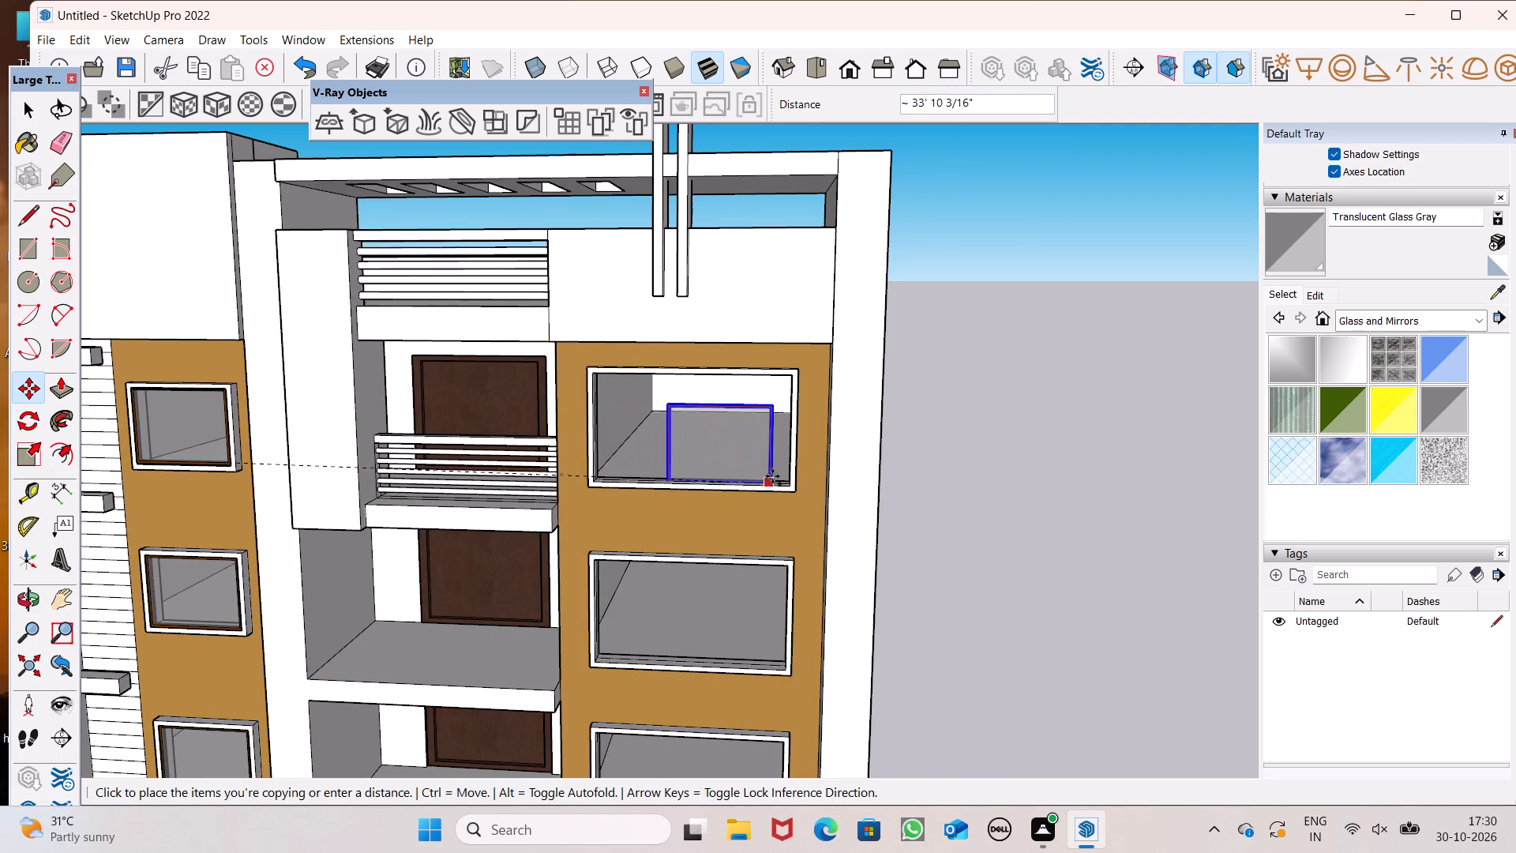
{"action": "left_click_drag", "start_coordinate": [772, 476], "coordinate": [779, 476]}
Move the copied window group so its lower-right corner meets the front inner corner of the wide top-floor surround.
{"action": "scroll", "coordinate": [768, 463], "scroll_direction": "up", "scroll_amount": 8}
{"action": "middle_click_drag", "start_coordinate": [816, 522], "coordinate": [854, 598]}
{"action": "scroll", "coordinate": [854, 593], "scroll_direction": "up", "scroll_amount": 2}
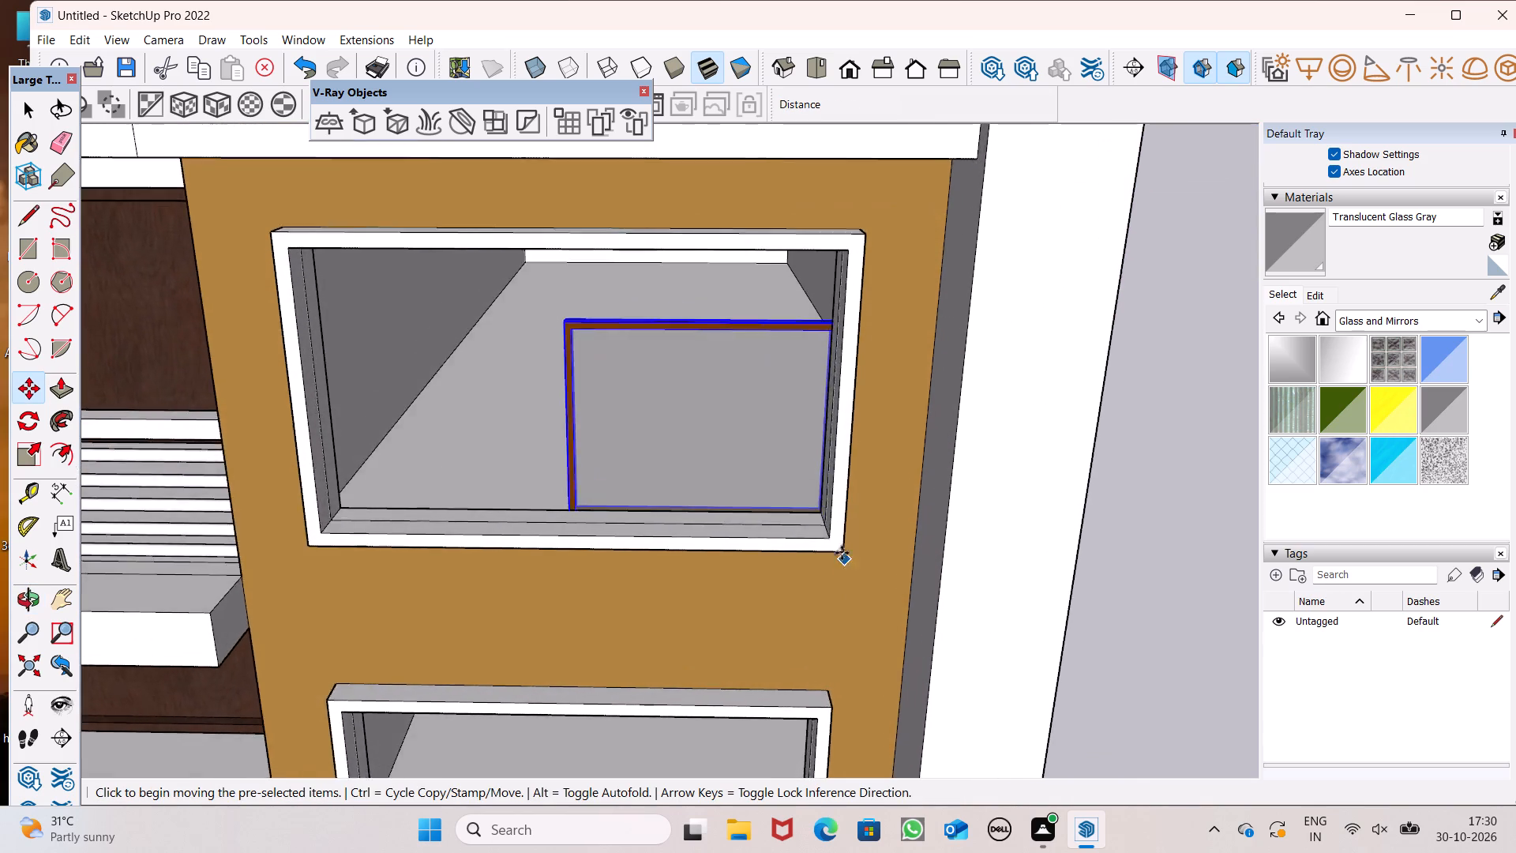
{"action": "scroll", "coordinate": [842, 553], "scroll_direction": "up", "scroll_amount": 2}
{"action": "scroll", "coordinate": [839, 546], "scroll_direction": "down", "scroll_amount": 1}
{"action": "scroll", "coordinate": [839, 543], "scroll_direction": "up", "scroll_amount": 2}
{"action": "middle_click_drag", "start_coordinate": [824, 548], "coordinate": [795, 490]}
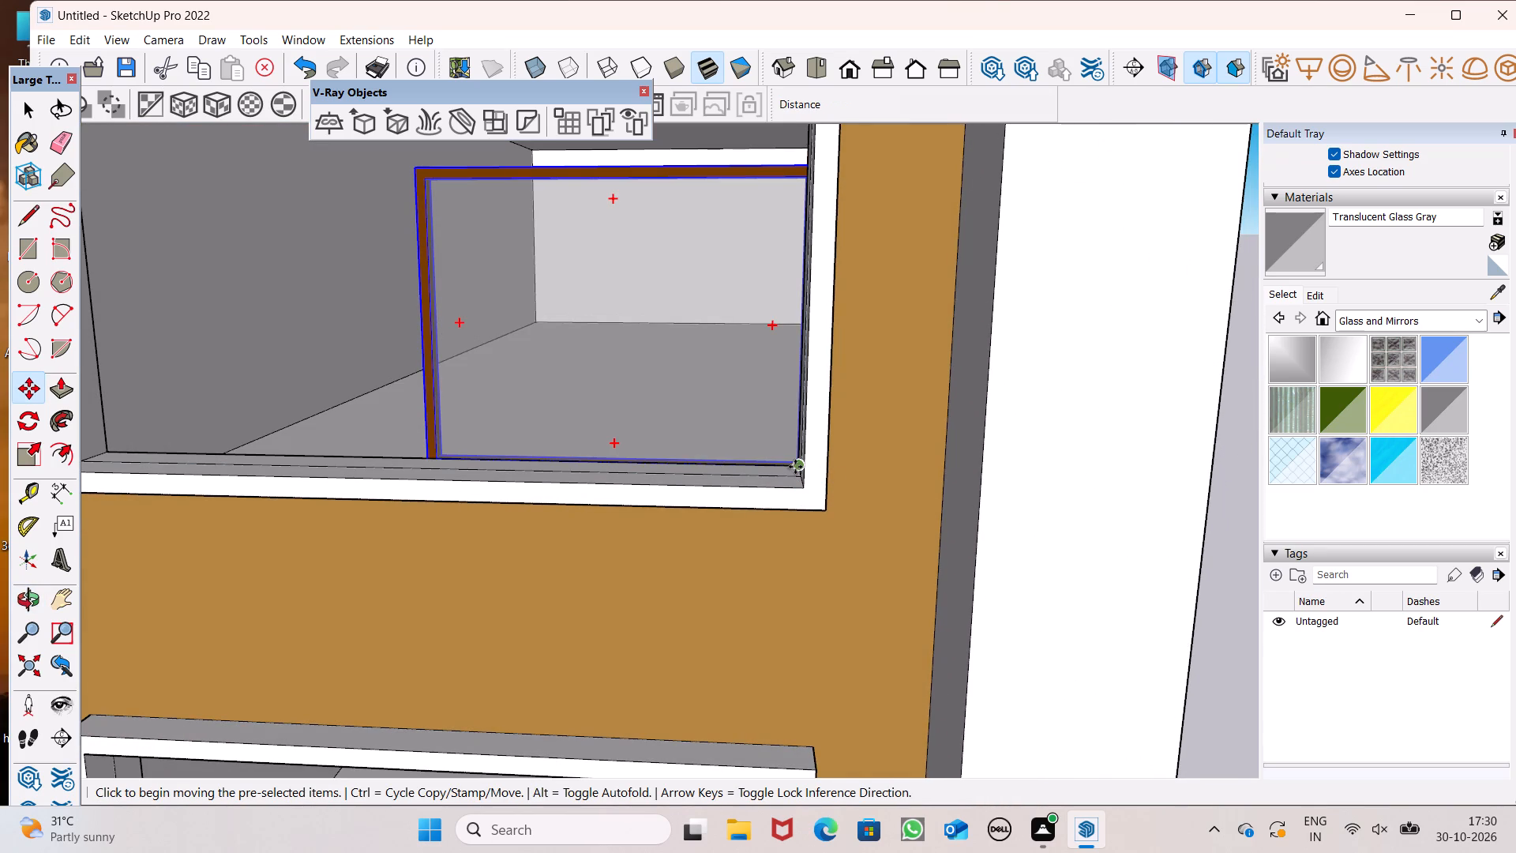
{"action": "left_click_drag", "start_coordinate": [795, 467], "coordinate": [755, 450]}
{"action": "left_click", "coordinate": [746, 438]}
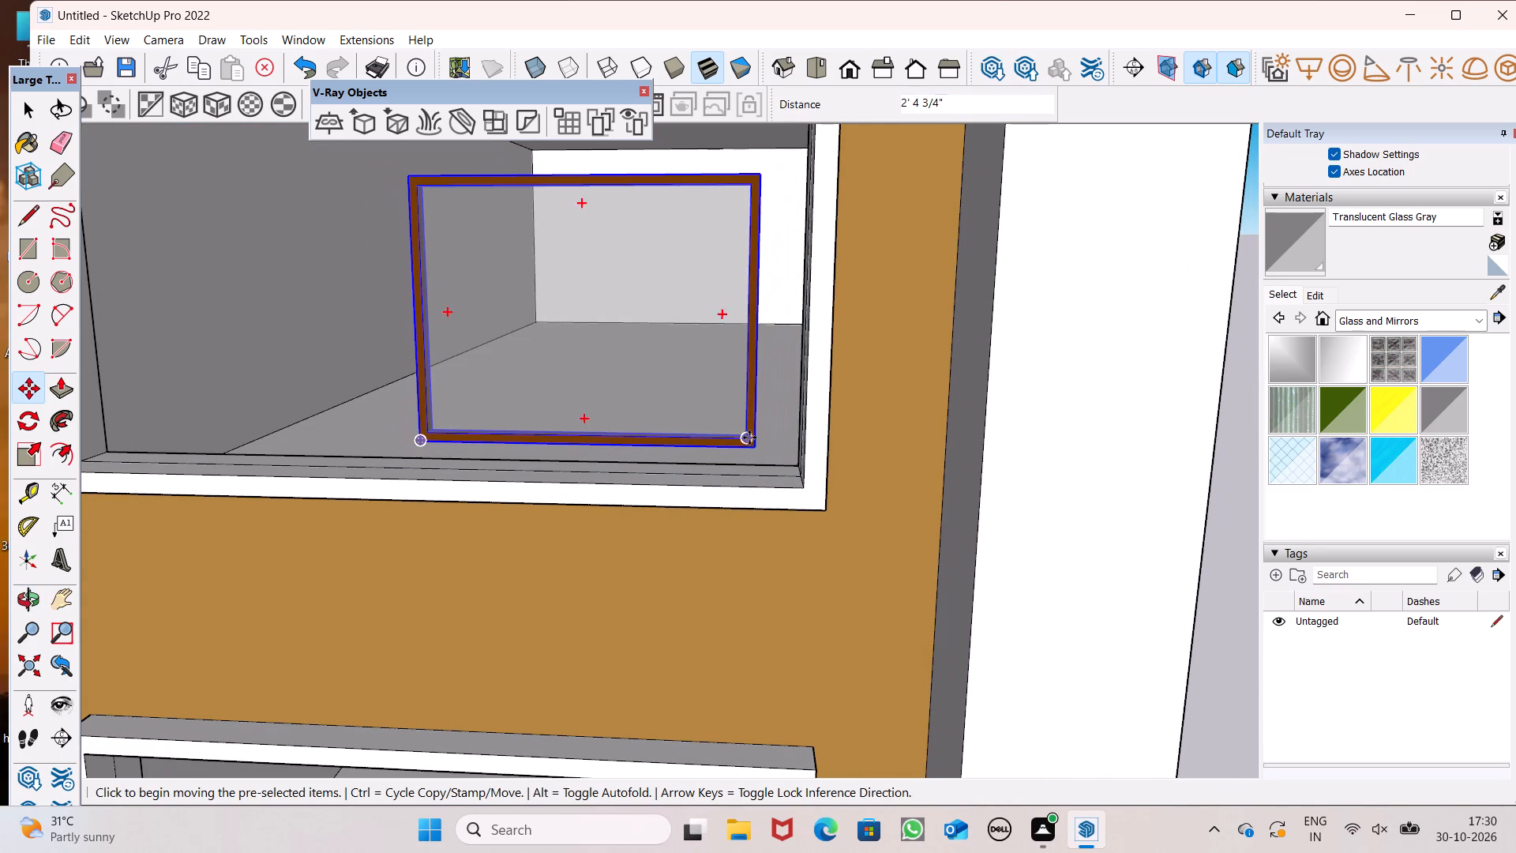
{"action": "left_click_drag", "start_coordinate": [761, 452], "coordinate": [805, 479]}
Move the copied window group slightly inward from the wide surround's front edge, using its lower-right corner.
{"action": "middle_click_drag", "start_coordinate": [815, 498], "coordinate": [876, 643]}
{"action": "scroll", "coordinate": [855, 609], "scroll_direction": "up", "scroll_amount": 13}
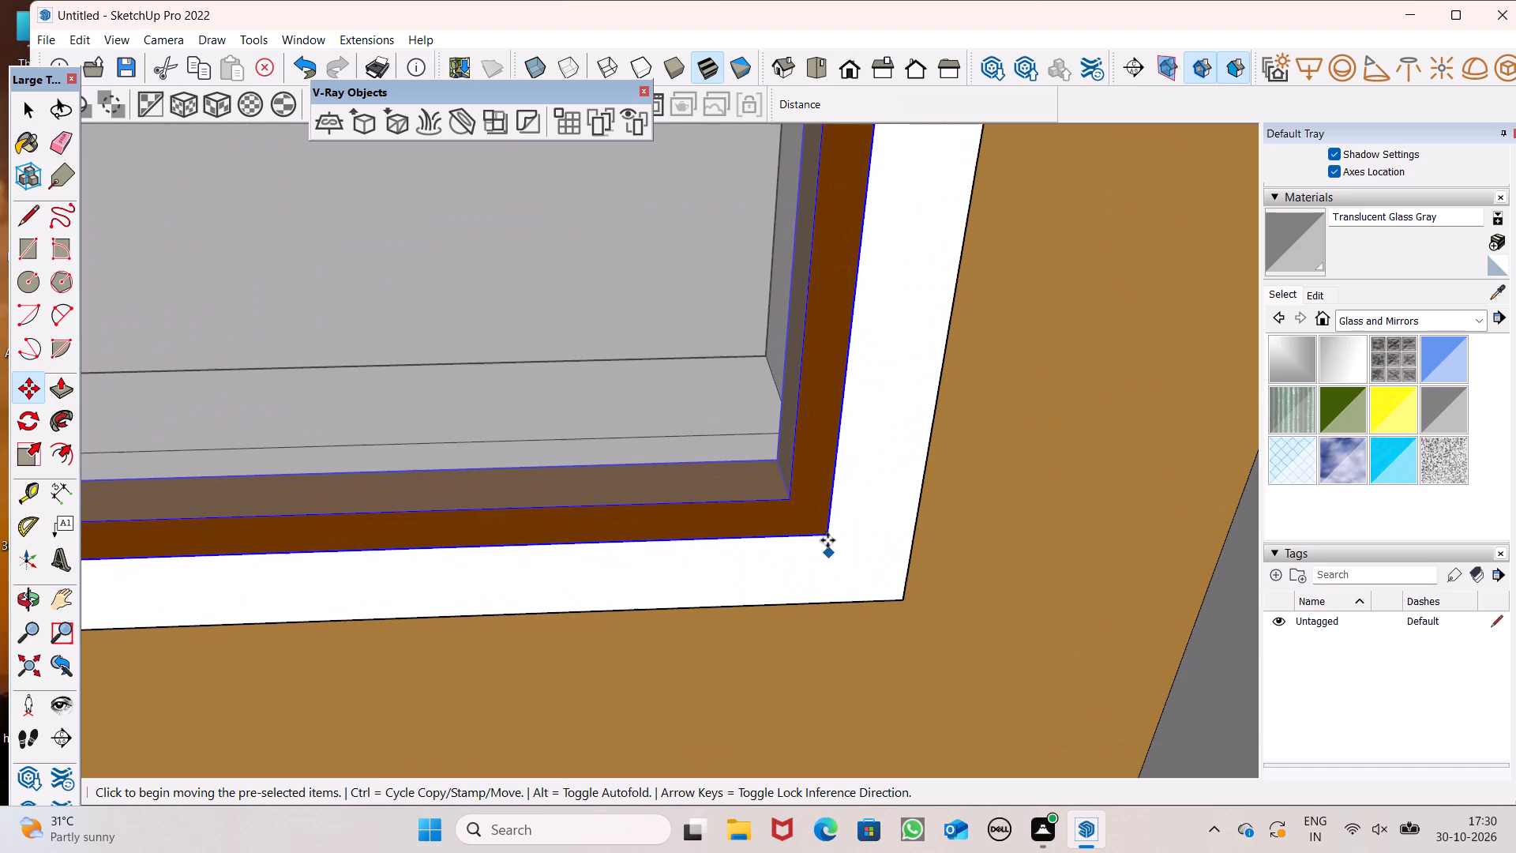
{"action": "left_click_drag", "start_coordinate": [824, 533], "coordinate": [817, 503]}
{"action": "scroll", "coordinate": [863, 473], "scroll_direction": "down", "scroll_amount": 4}
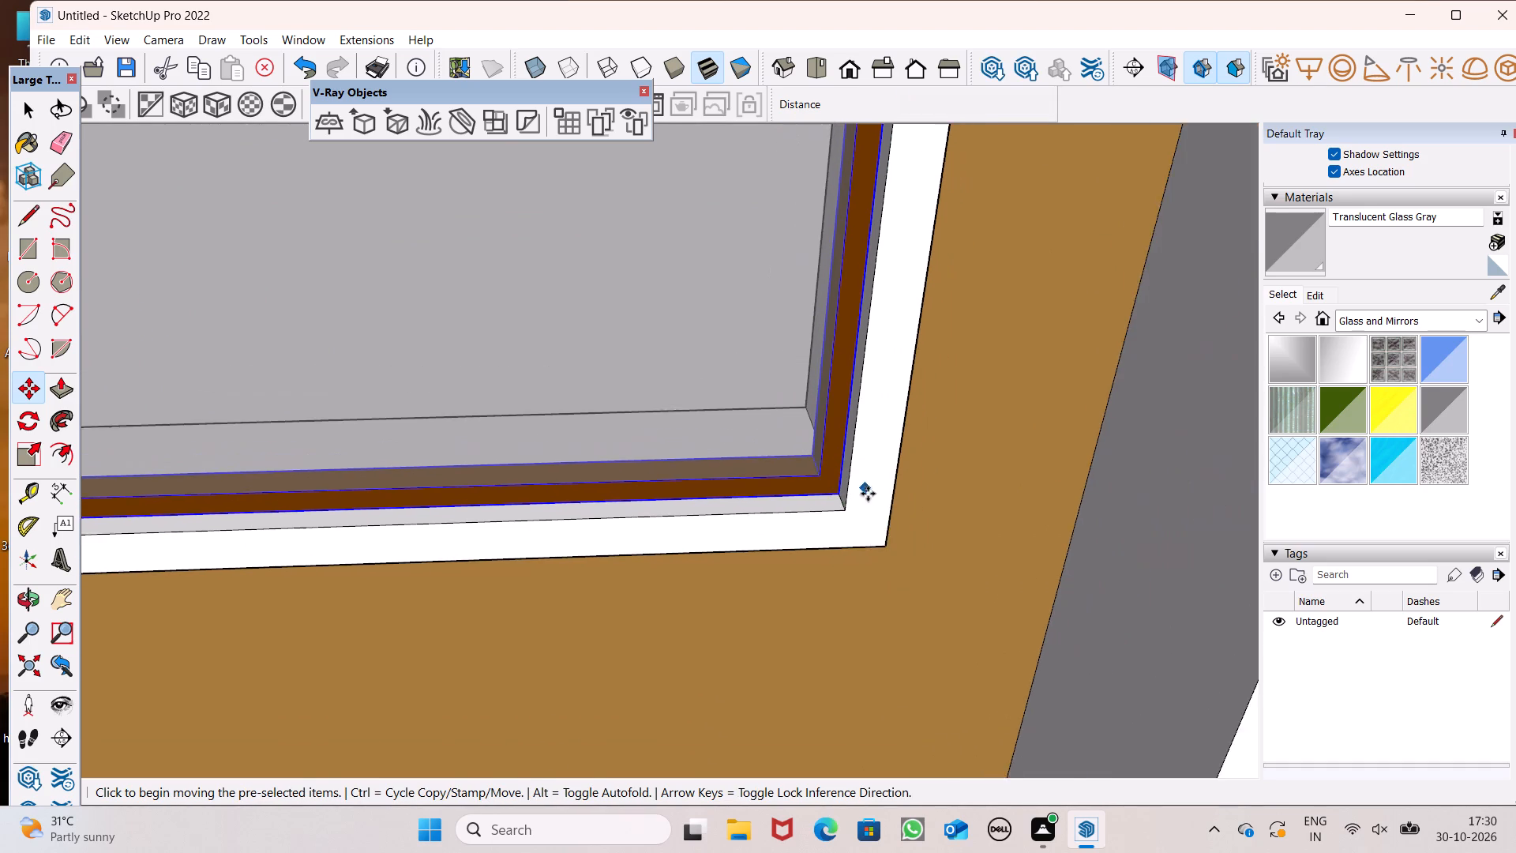
{"action": "scroll", "coordinate": [868, 494], "scroll_direction": "down", "scroll_amount": 19}
{"action": "middle_click_drag", "start_coordinate": [794, 517], "coordinate": [944, 565]}
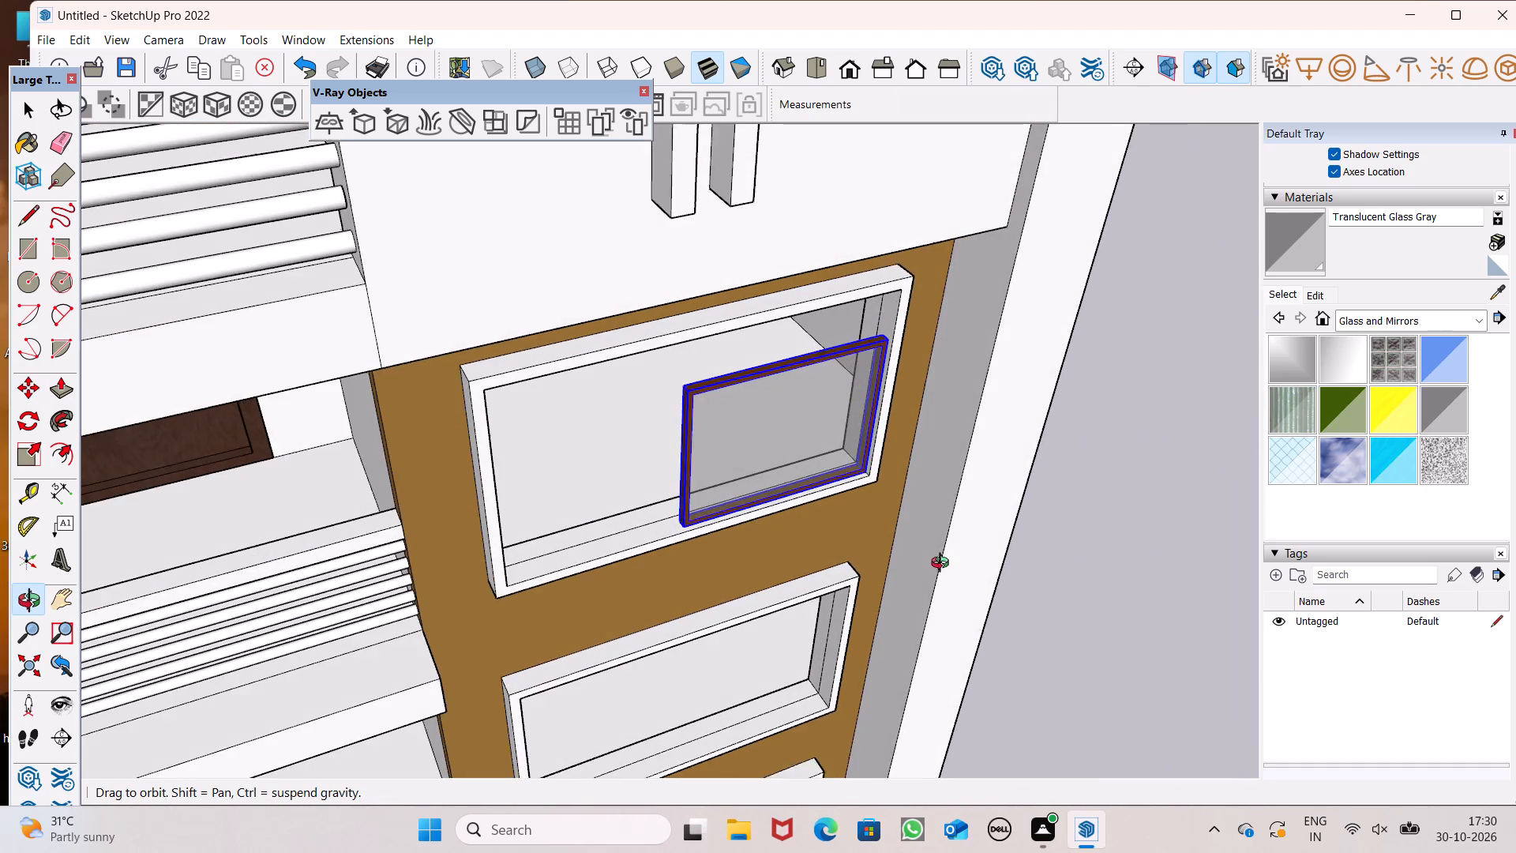
Stretch the copied window group horizontally with the Scale tool until it reaches the wide top-floor opening's left inner side.
{"action": "middle_click_drag", "start_coordinate": [944, 565], "coordinate": [958, 524]}
{"action": "scroll", "coordinate": [622, 479], "scroll_direction": "up", "scroll_amount": 1}
{"action": "middle_click_drag", "start_coordinate": [620, 494], "coordinate": [745, 486]}
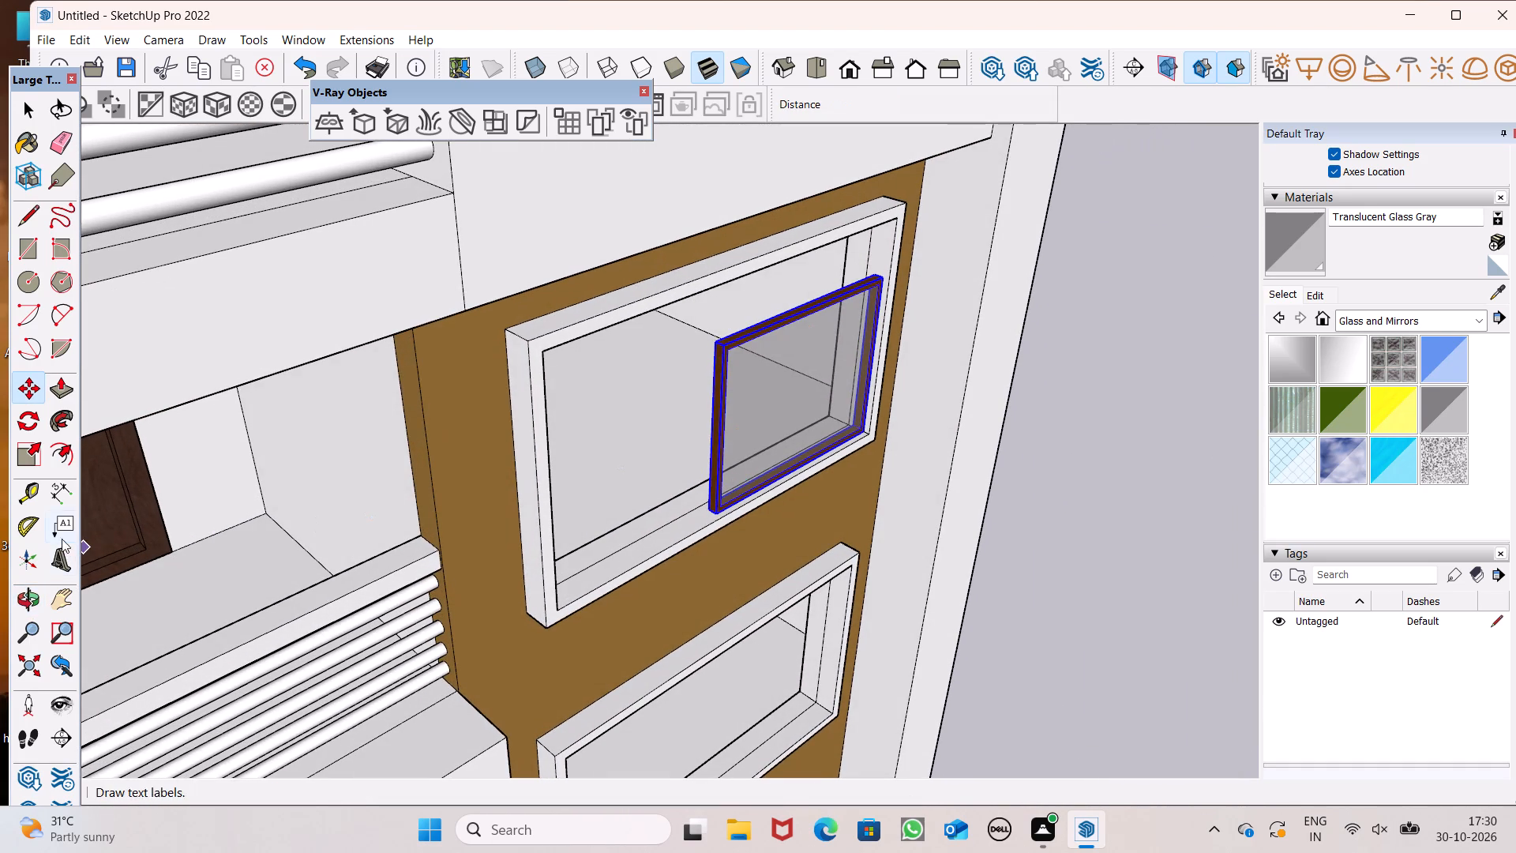
{"action": "left_click", "coordinate": [43, 464]}
{"action": "middle_click_drag", "start_coordinate": [405, 556], "coordinate": [431, 596]}
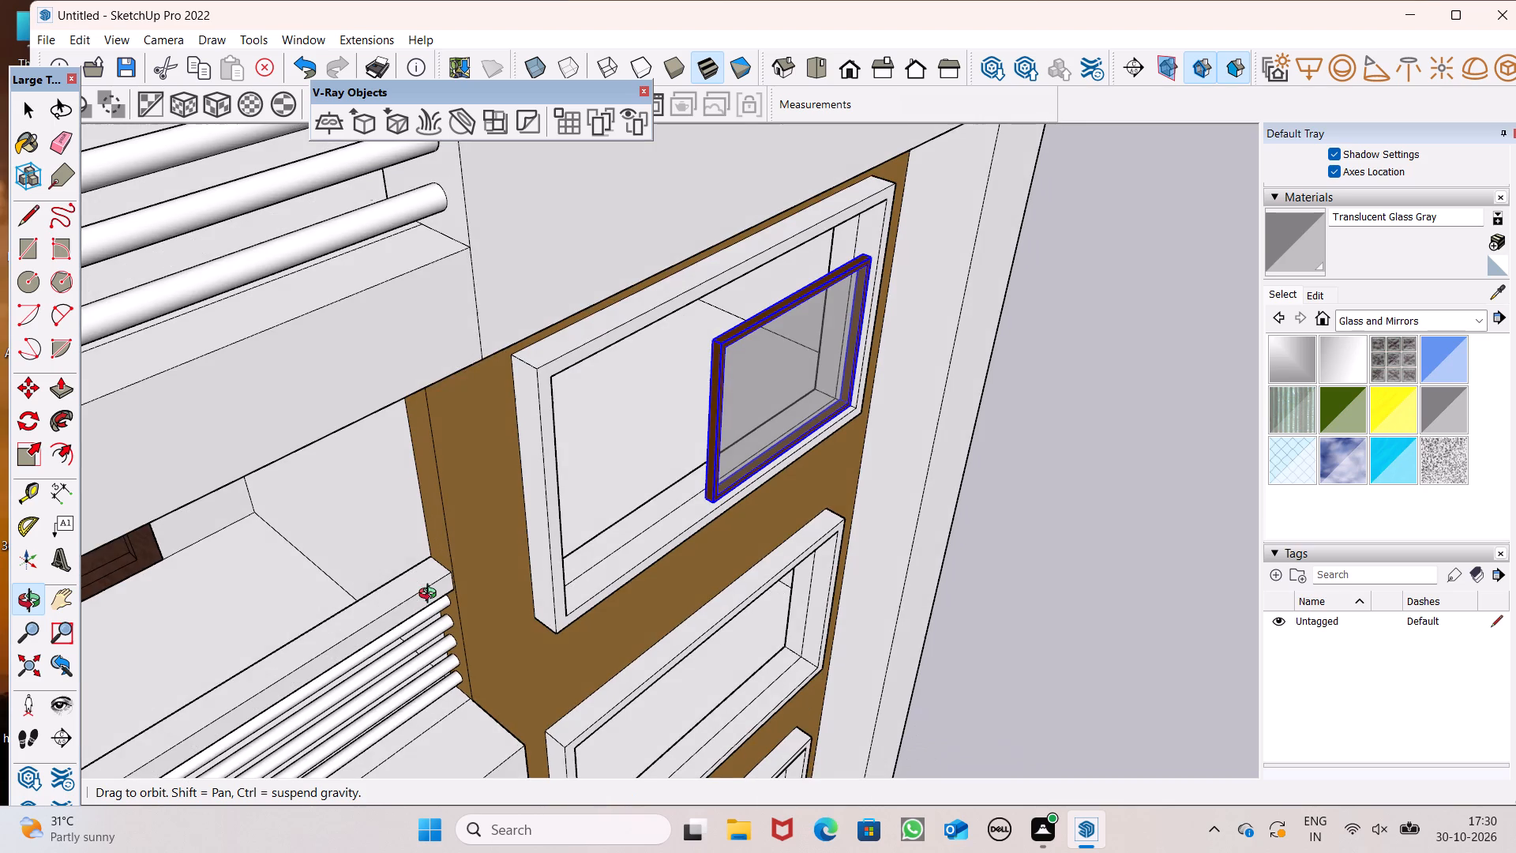
{"action": "middle_click_drag", "start_coordinate": [431, 596], "coordinate": [476, 591]}
{"action": "scroll", "coordinate": [757, 475], "scroll_direction": "up", "scroll_amount": 4}
{"action": "scroll", "coordinate": [651, 423], "scroll_direction": "down", "scroll_amount": 3}
{"action": "scroll", "coordinate": [676, 405], "scroll_direction": "up", "scroll_amount": 4}
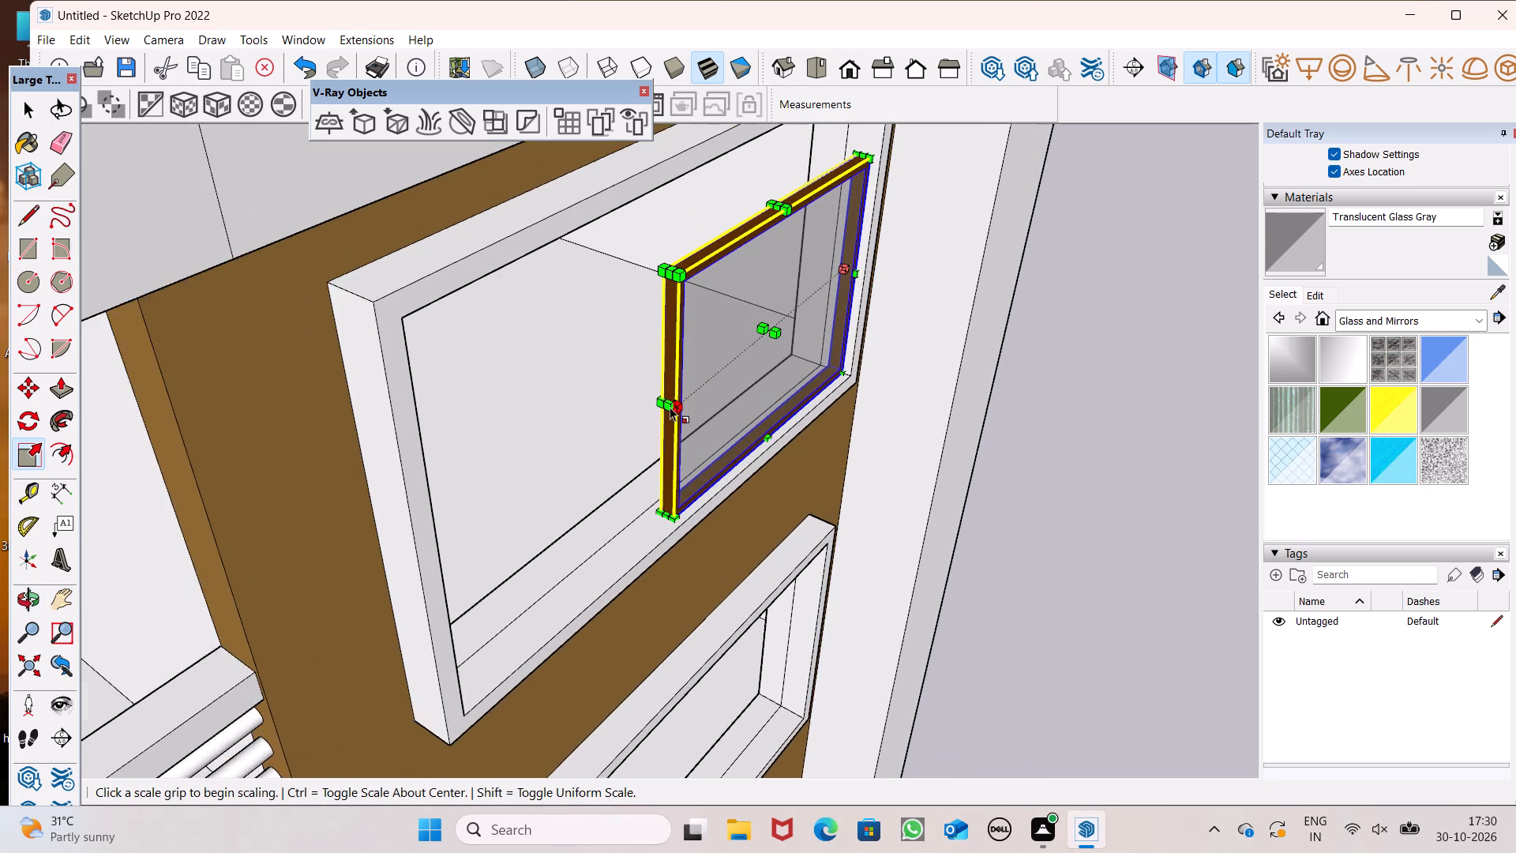
{"action": "left_click_drag", "start_coordinate": [666, 408], "coordinate": [396, 537]}
{"action": "scroll", "coordinate": [416, 516], "scroll_direction": "down", "scroll_amount": 4}
{"action": "scroll", "coordinate": [570, 207], "scroll_direction": "up", "scroll_amount": 1}
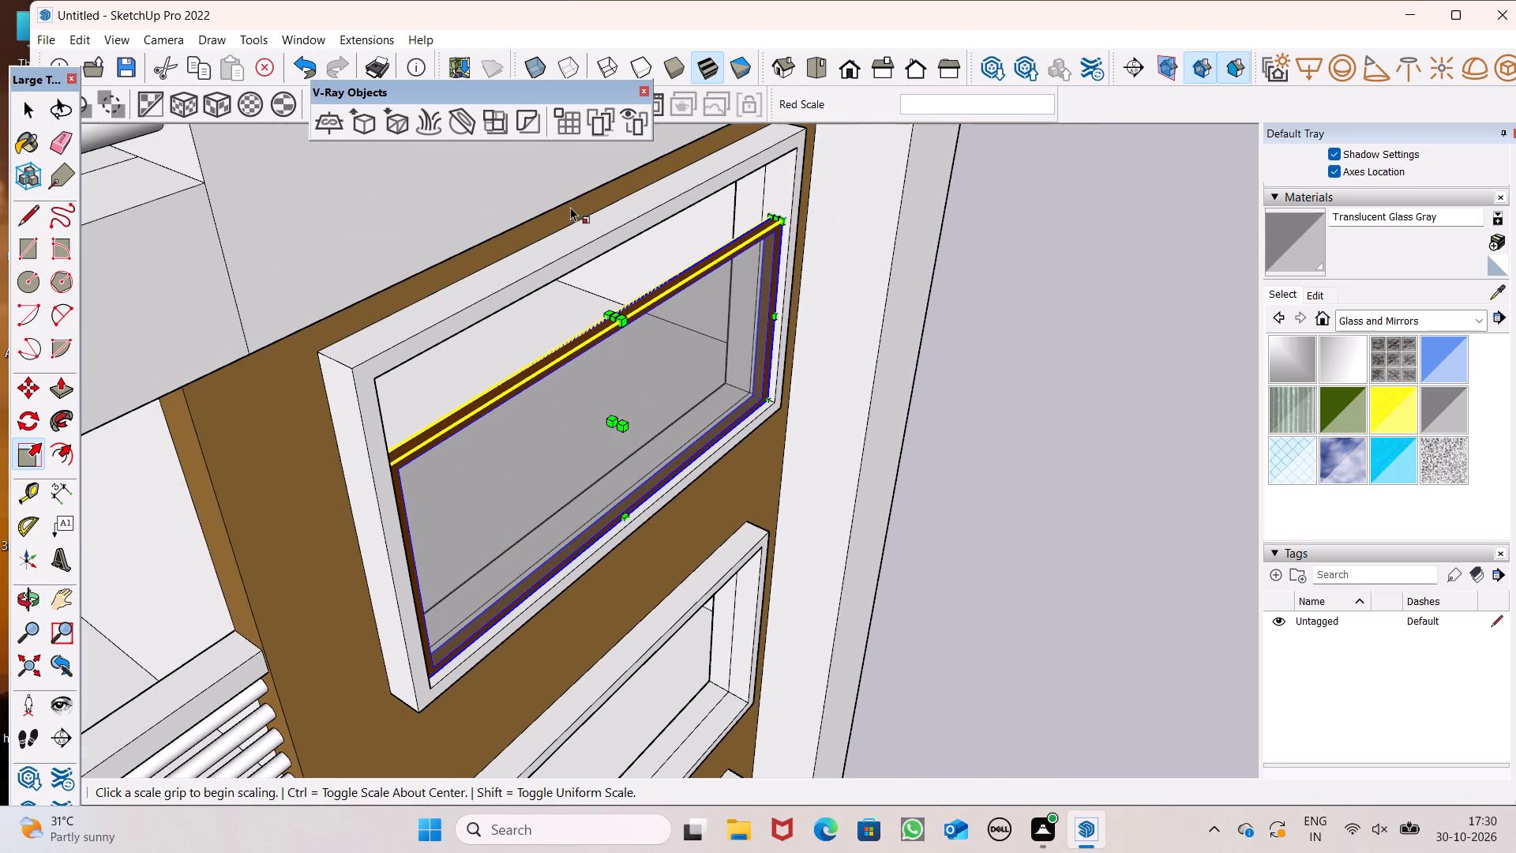
Stretch the same window group upward to the top inner edge of the wide top-floor opening and clear the selection.
{"action": "scroll", "coordinate": [570, 207], "scroll_direction": "up", "scroll_amount": 3}
{"action": "scroll", "coordinate": [605, 269], "scroll_direction": "up", "scroll_amount": 4}
{"action": "left_click_drag", "start_coordinate": [648, 407], "coordinate": [556, 315]}
{"action": "scroll", "coordinate": [525, 325], "scroll_direction": "down", "scroll_amount": 7}
{"action": "middle_click_drag", "start_coordinate": [553, 377], "coordinate": [411, 230]}
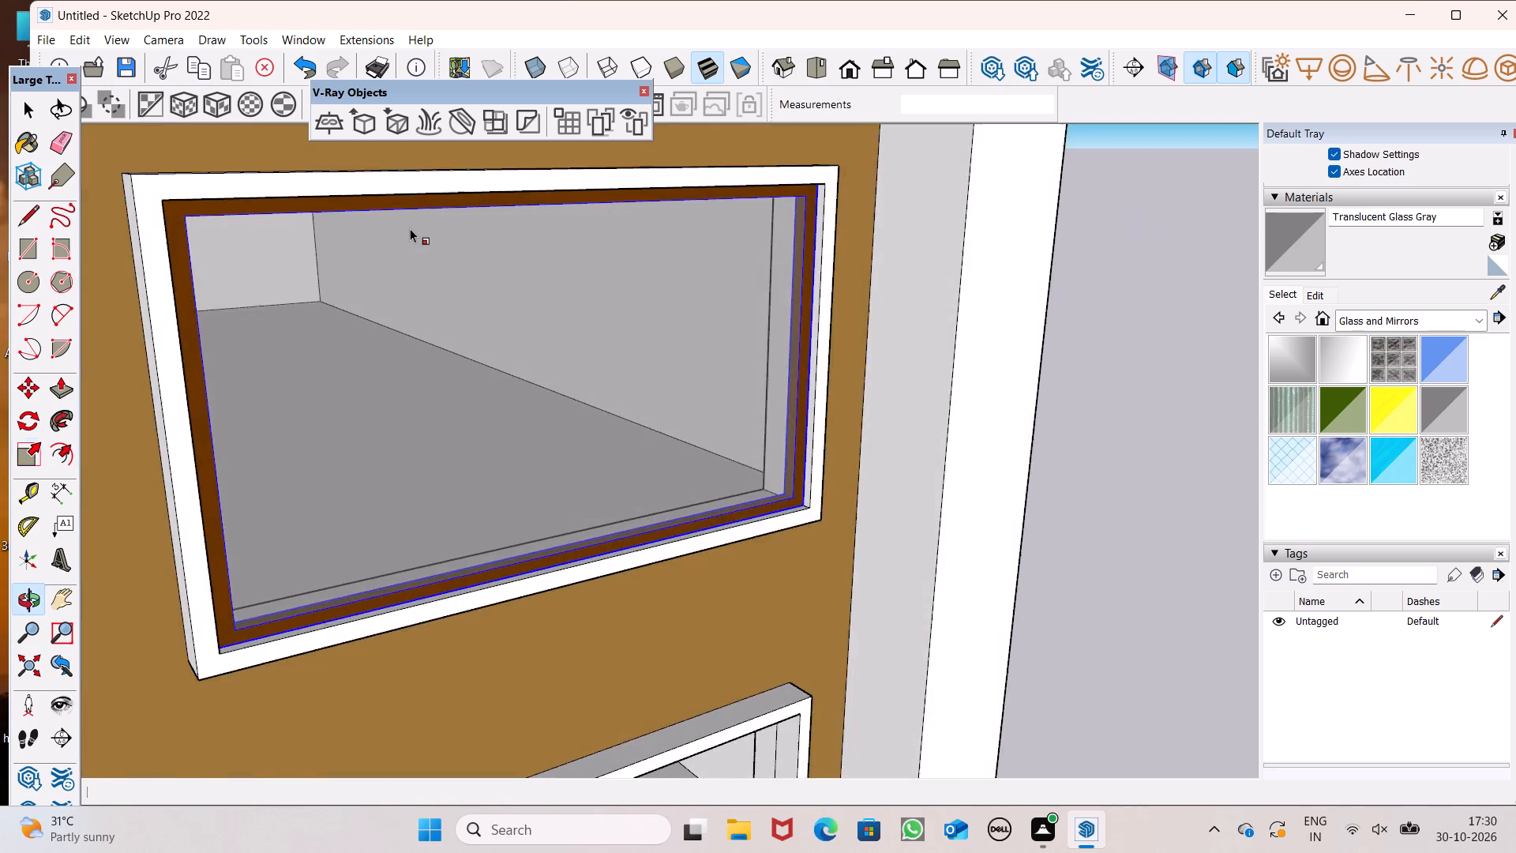
{"action": "scroll", "coordinate": [410, 228], "scroll_direction": "down", "scroll_amount": 7}
{"action": "middle_click_drag", "start_coordinate": [514, 336], "coordinate": [417, 246]}
{"action": "scroll", "coordinate": [413, 248], "scroll_direction": "up", "scroll_amount": 1}
{"action": "key", "text": "space"}
{"action": "left_click_drag", "start_coordinate": [1118, 428], "coordinate": [1067, 400]}
{"action": "scroll", "coordinate": [708, 236], "scroll_direction": "down", "scroll_amount": 6}
{"action": "scroll", "coordinate": [688, 254], "scroll_direction": "up", "scroll_amount": 1}
{"action": "scroll", "coordinate": [683, 255], "scroll_direction": "down", "scroll_amount": 1}
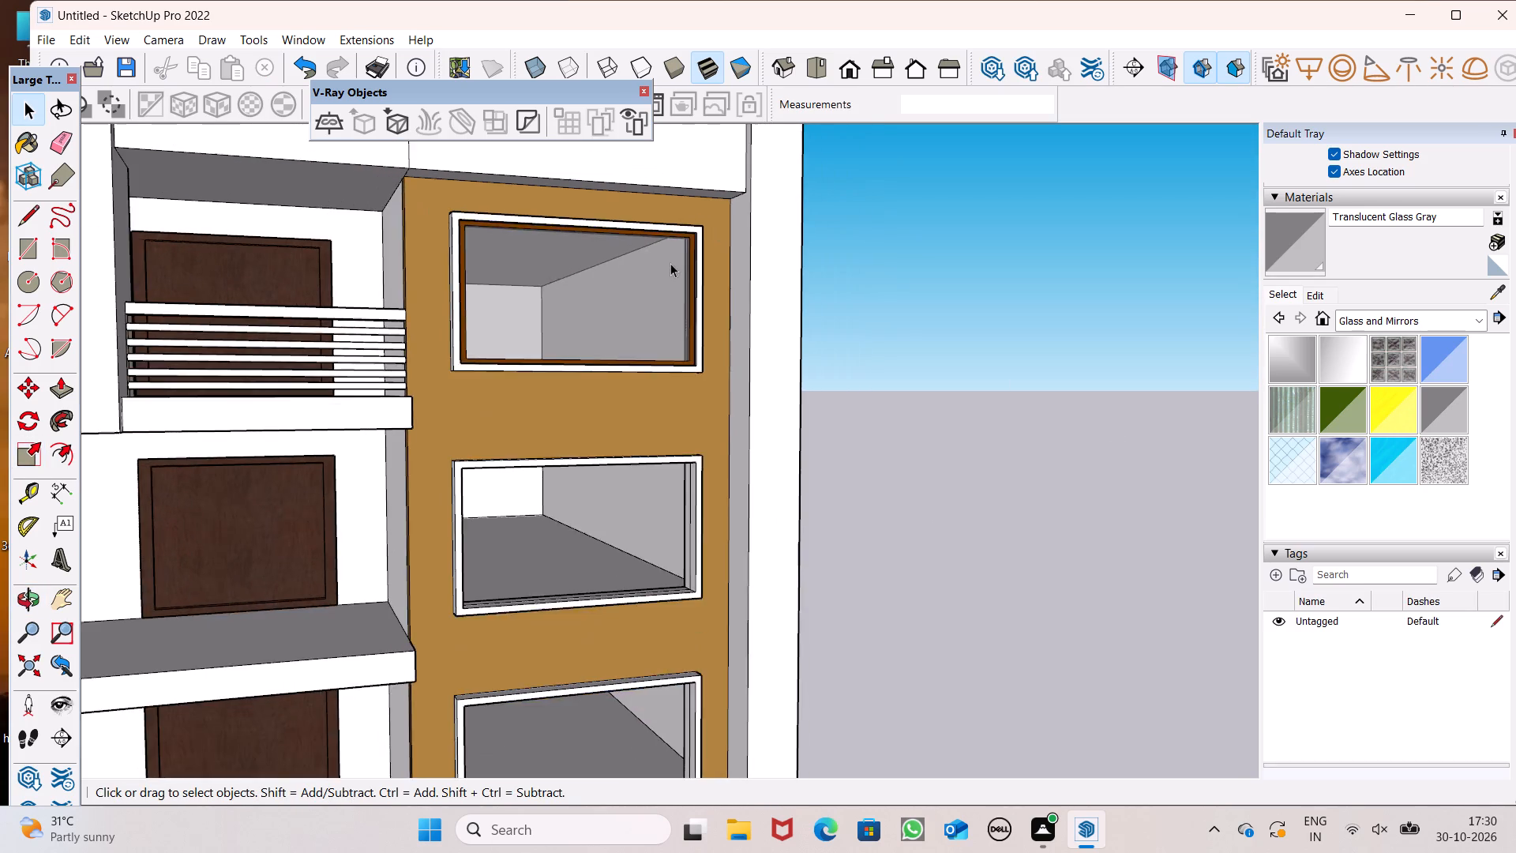
Copy the wide top-floor window group straight down into the matching opening one floor below, using its lower-right corner.
{"action": "scroll", "coordinate": [665, 271], "scroll_direction": "down", "scroll_amount": 3}
{"action": "middle_click_drag", "start_coordinate": [711, 309], "coordinate": [540, 343]}
{"action": "scroll", "coordinate": [540, 343], "scroll_direction": "up", "scroll_amount": 1}
{"action": "left_click", "coordinate": [607, 311]}
{"action": "scroll", "coordinate": [689, 304], "scroll_direction": "down", "scroll_amount": 4}
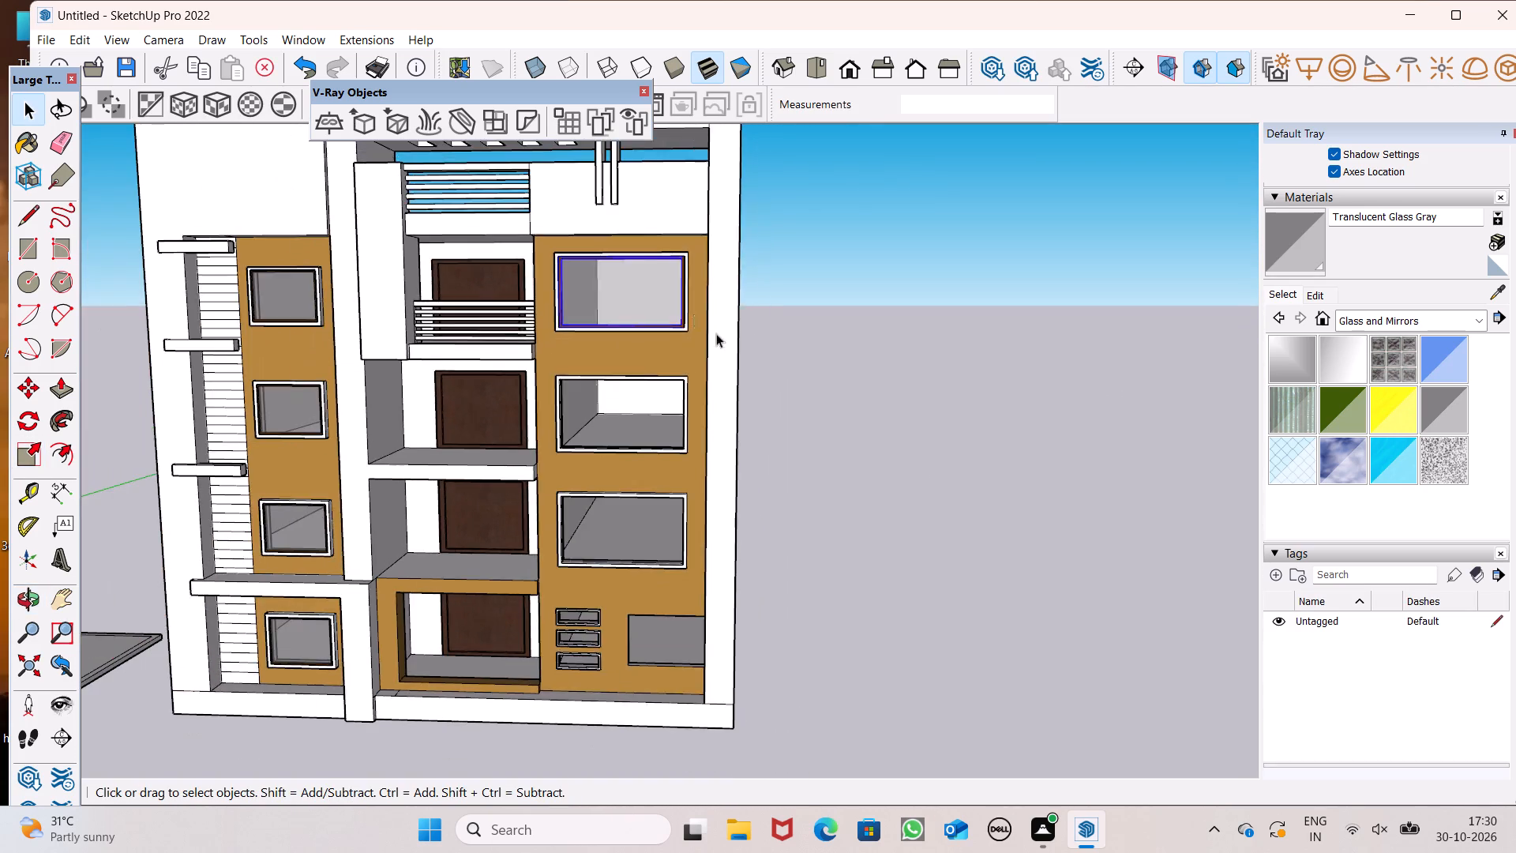
{"action": "middle_click_drag", "start_coordinate": [716, 334], "coordinate": [654, 239]}
{"action": "middle_click_drag", "start_coordinate": [734, 463], "coordinate": [790, 498]}
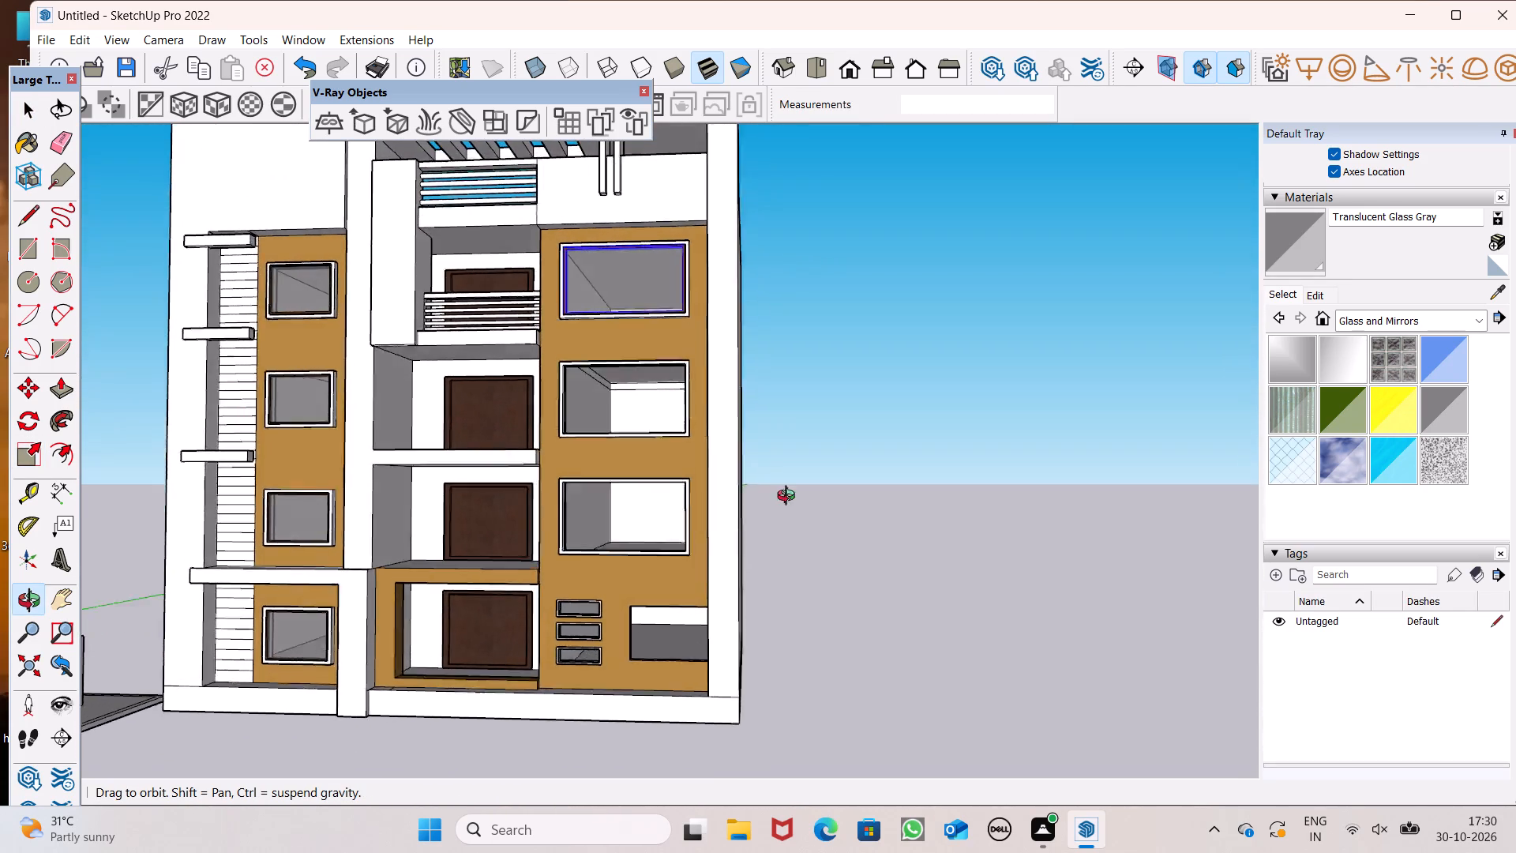
{"action": "middle_click_drag", "start_coordinate": [790, 498], "coordinate": [812, 517]}
{"action": "key", "text": "m"}
{"action": "key", "text": "Return"}
{"action": "scroll", "coordinate": [693, 375], "scroll_direction": "up", "scroll_amount": 4}
{"action": "scroll", "coordinate": [677, 342], "scroll_direction": "down", "scroll_amount": 1}
{"action": "scroll", "coordinate": [677, 338], "scroll_direction": "up", "scroll_amount": 1}
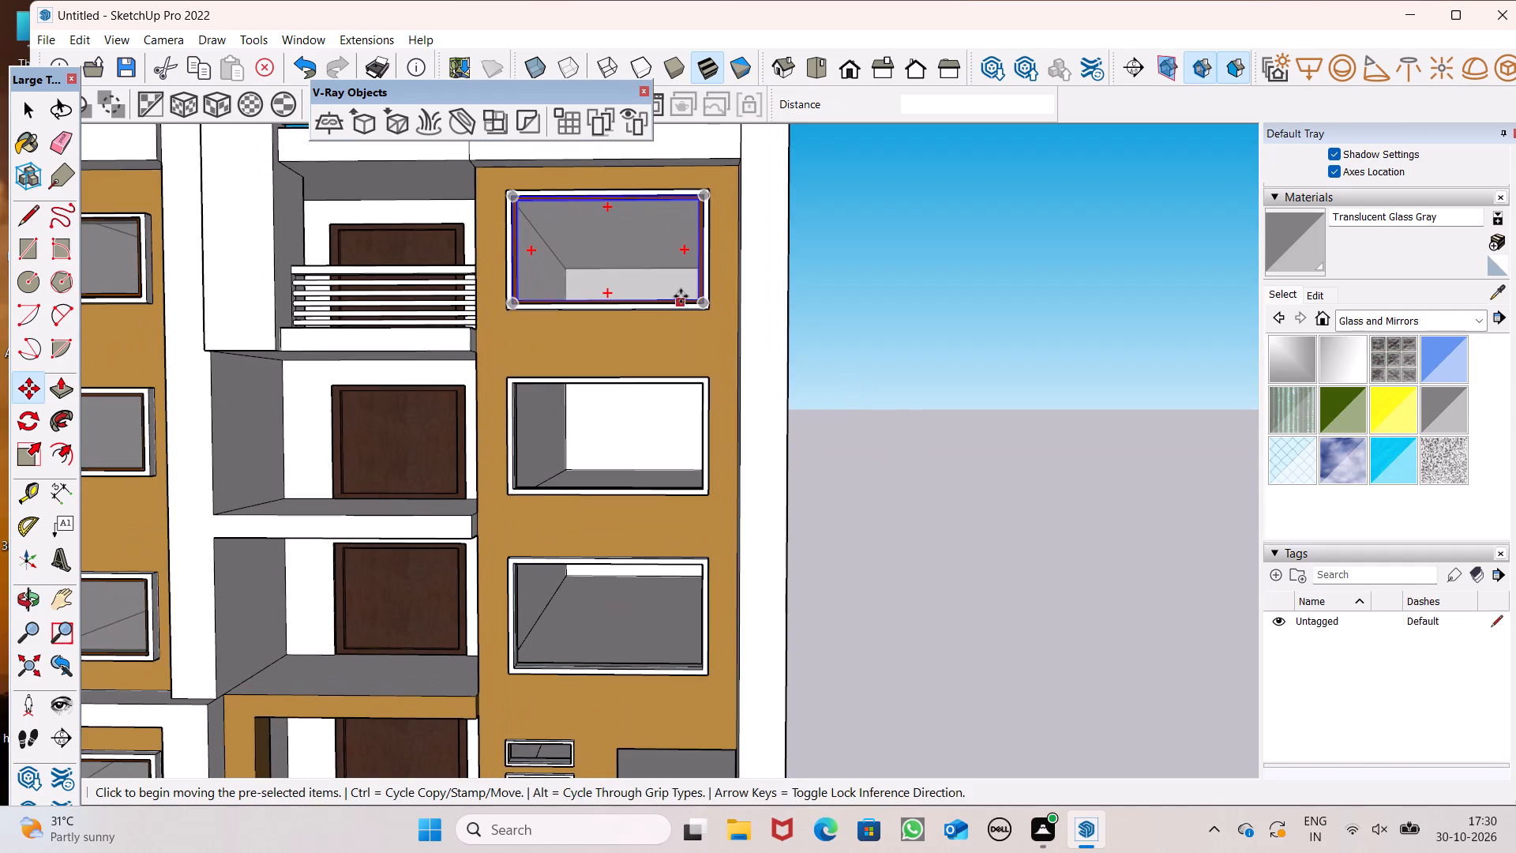
{"action": "left_click_drag", "start_coordinate": [699, 301], "coordinate": [700, 470]}
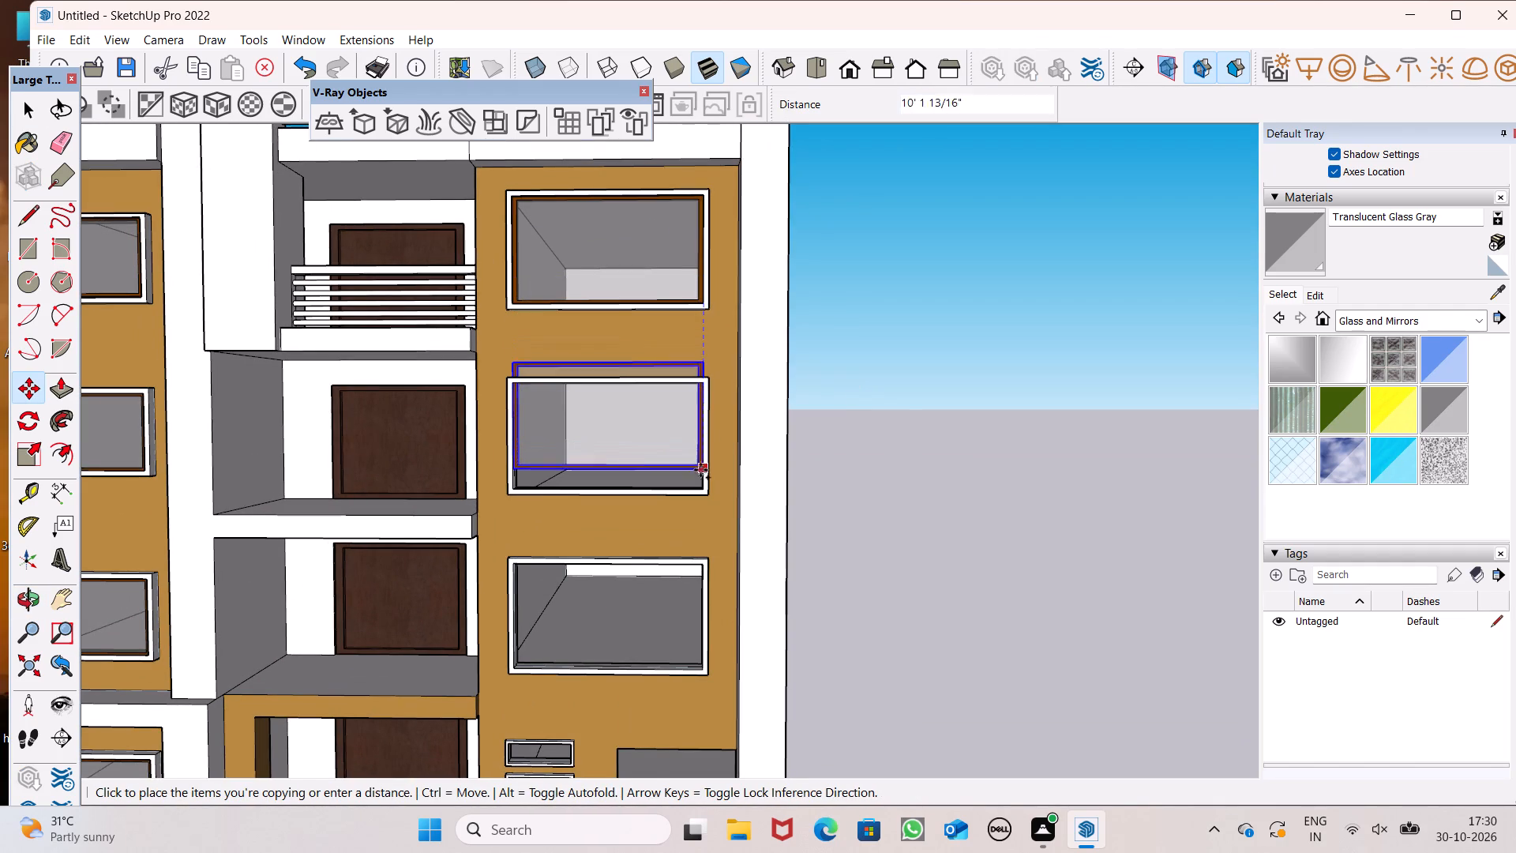
{"action": "left_click_drag", "start_coordinate": [700, 470], "coordinate": [694, 487]}
{"action": "scroll", "coordinate": [707, 441], "scroll_direction": "up", "scroll_amount": 5}
{"action": "middle_click_drag", "start_coordinate": [755, 476], "coordinate": [754, 648]}
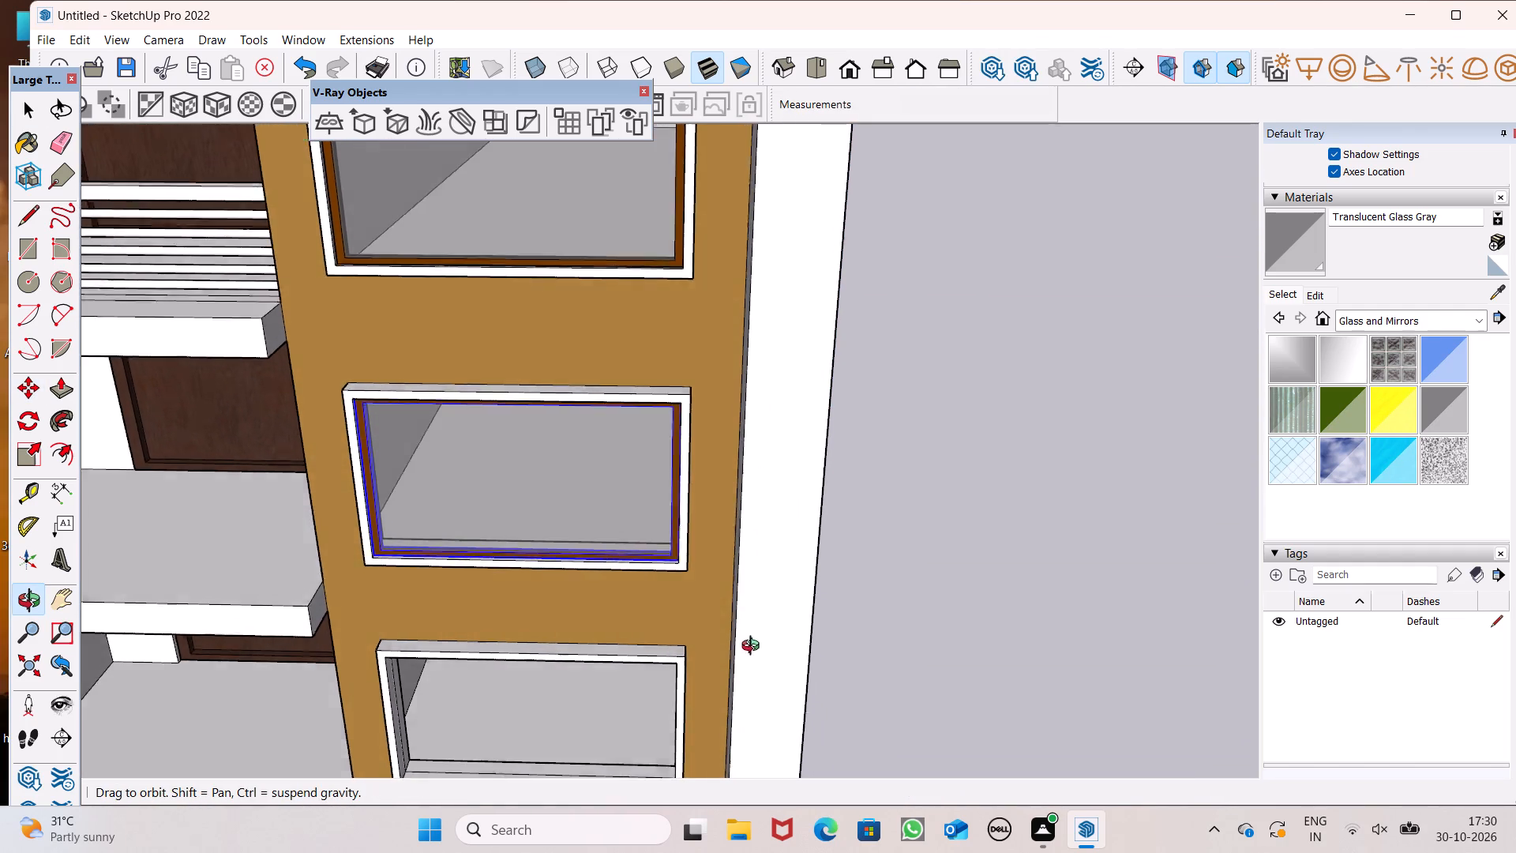
{"action": "middle_click_drag", "start_coordinate": [754, 648], "coordinate": [754, 650]}
Copy the second wide window group 11' 2 5/16" down into the third wide opening and clear the selection.
{"action": "scroll", "coordinate": [670, 457], "scroll_direction": "down", "scroll_amount": 13}
{"action": "middle_click_drag", "start_coordinate": [677, 609], "coordinate": [699, 489]}
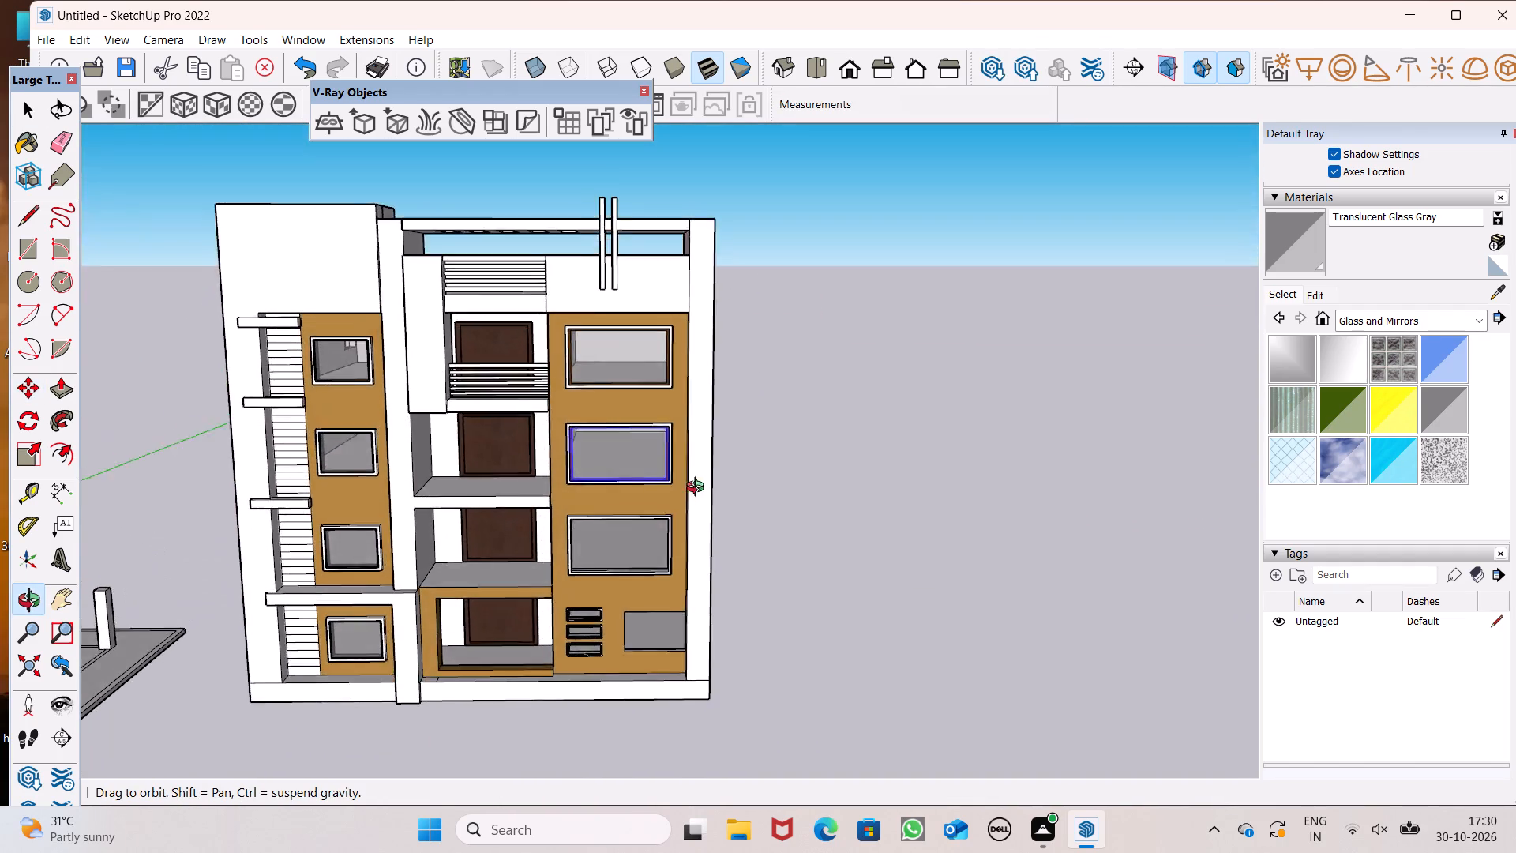
{"action": "middle_click_drag", "start_coordinate": [699, 489], "coordinate": [689, 464]}
{"action": "scroll", "coordinate": [685, 476], "scroll_direction": "up", "scroll_amount": 7}
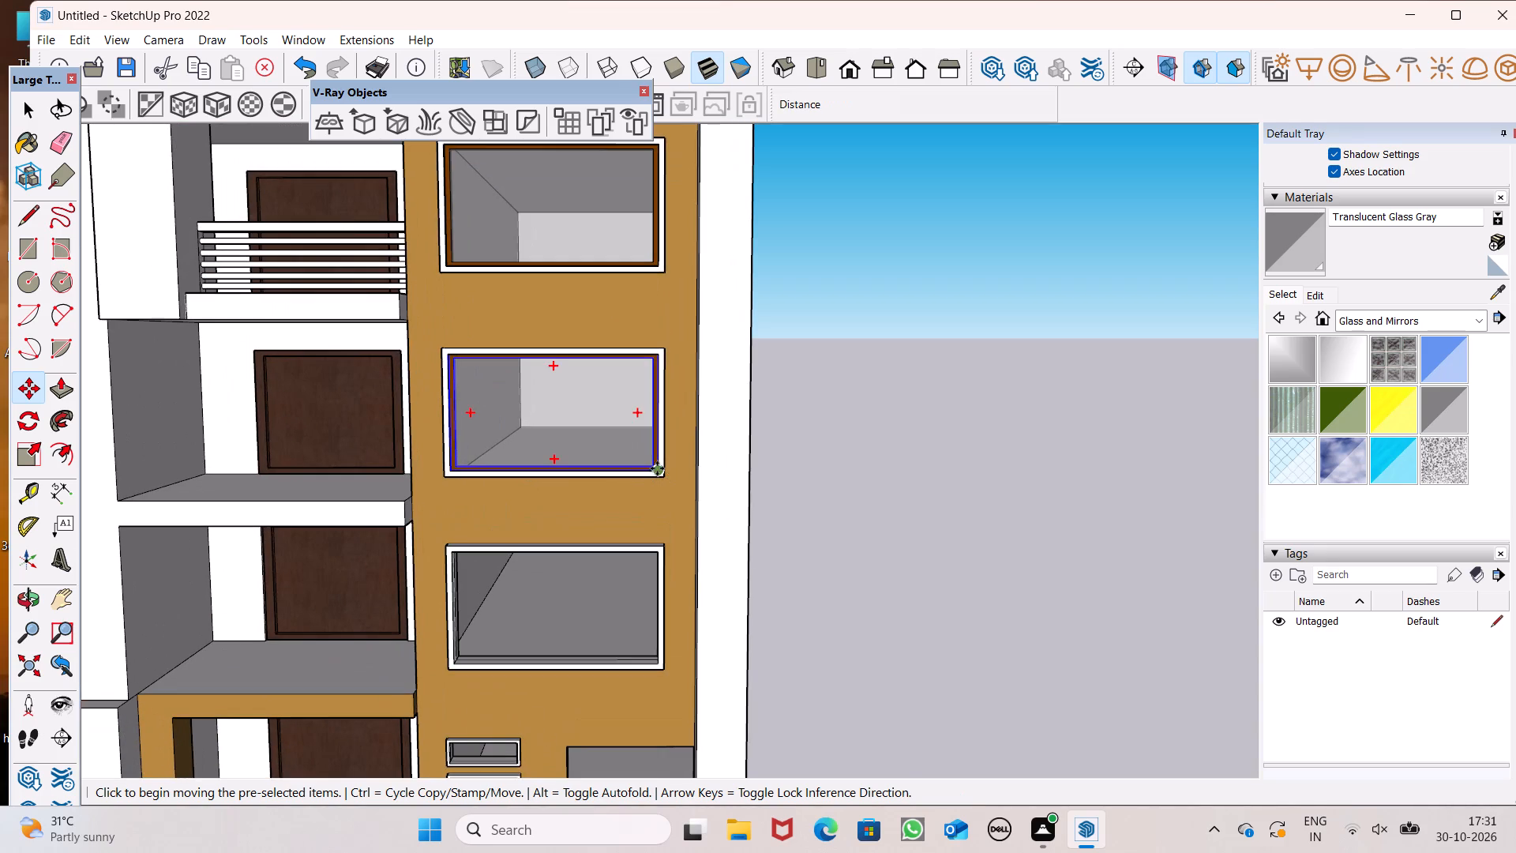
{"action": "left_click_drag", "start_coordinate": [657, 467], "coordinate": [652, 661]}
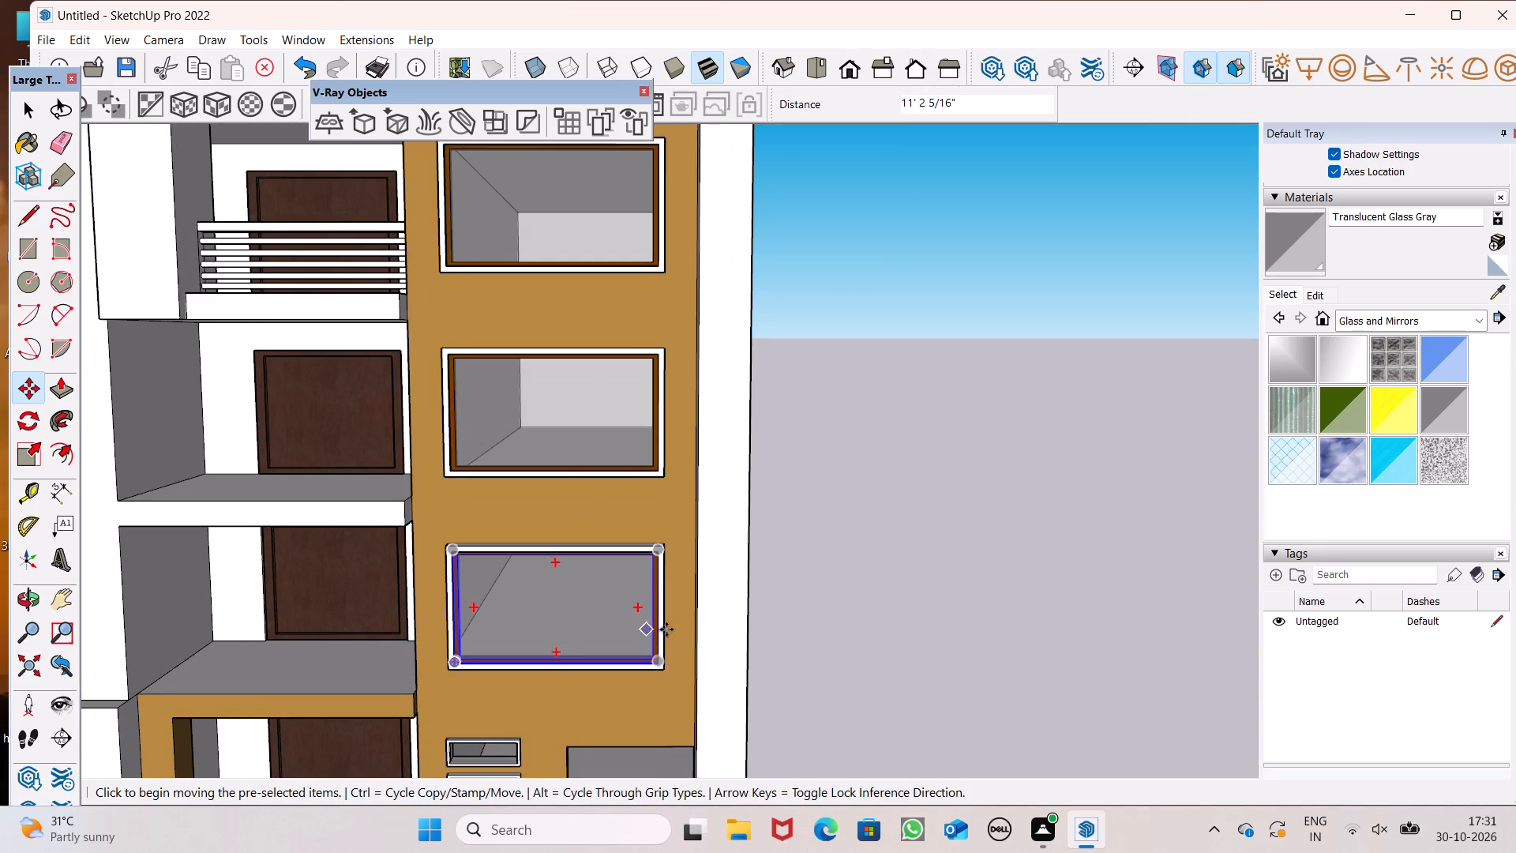
{"action": "key", "text": "space"}
{"action": "left_click", "coordinate": [918, 558]}
Examine the window placement across the whole facade from several angles and distances.
{"action": "scroll", "coordinate": [852, 499], "scroll_direction": "down", "scroll_amount": 4}
{"action": "middle_click_drag", "start_coordinate": [817, 654], "coordinate": [751, 582]}
{"action": "scroll", "coordinate": [812, 649], "scroll_direction": "up", "scroll_amount": 1}
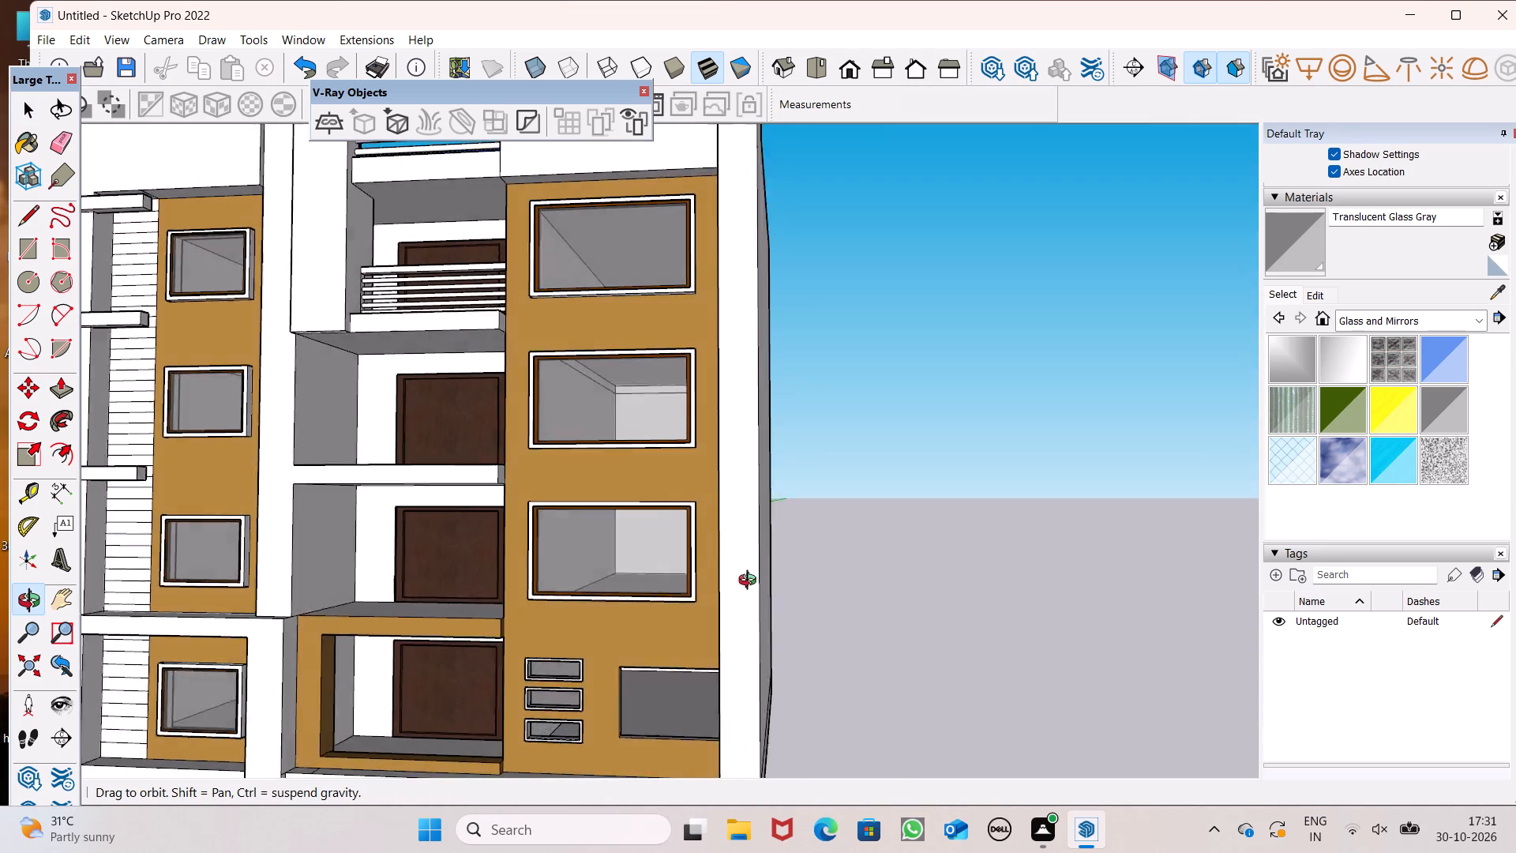
{"action": "middle_click_drag", "start_coordinate": [751, 582], "coordinate": [705, 576]}
{"action": "scroll", "coordinate": [793, 546], "scroll_direction": "down", "scroll_amount": 4}
{"action": "scroll", "coordinate": [770, 631], "scroll_direction": "up", "scroll_amount": 1}
{"action": "middle_click_drag", "start_coordinate": [774, 643], "coordinate": [772, 649]}
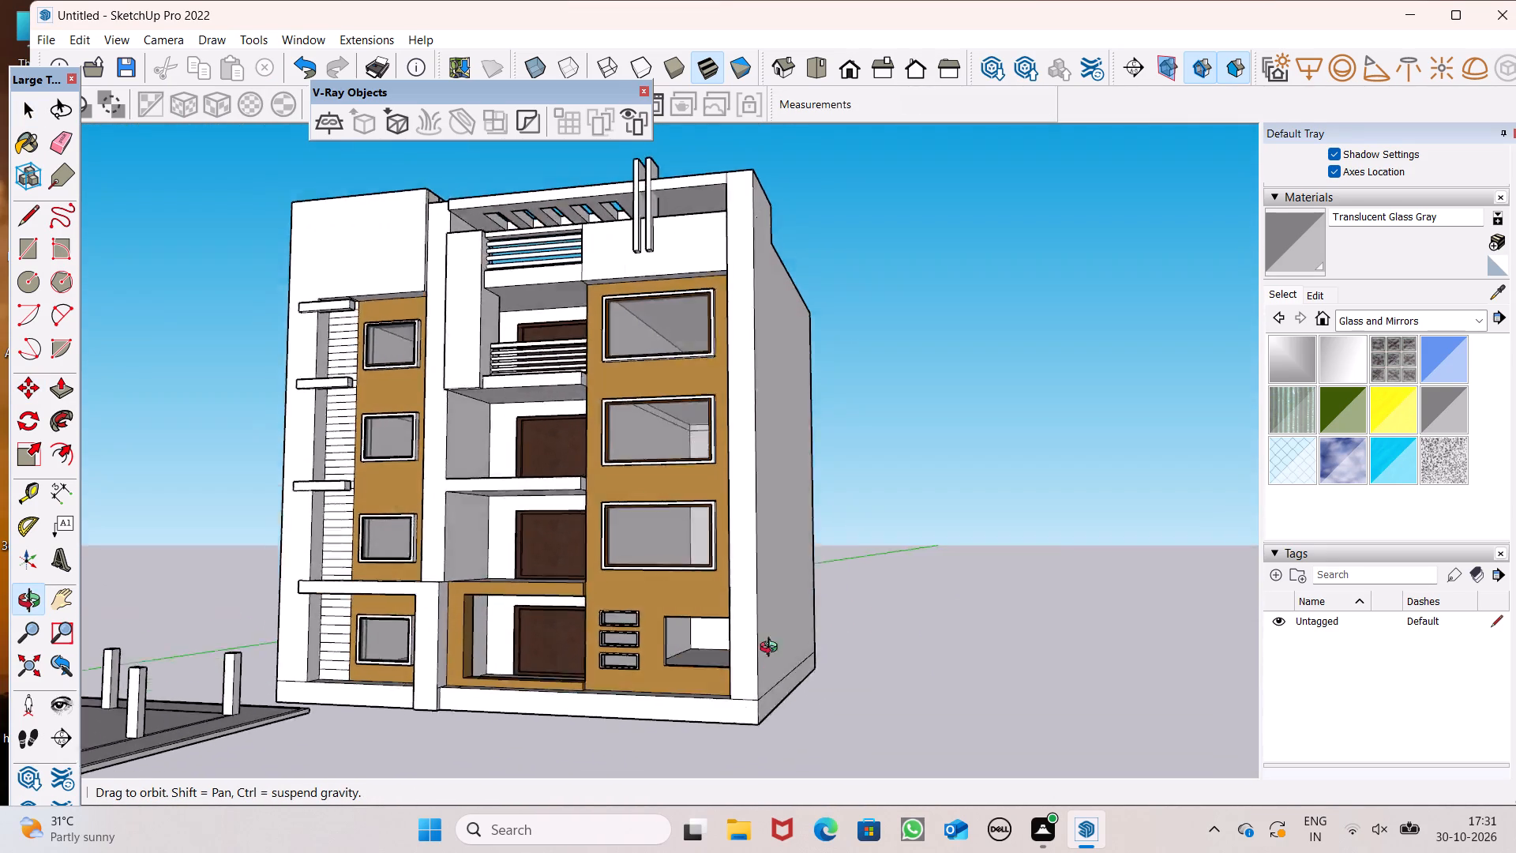
{"action": "middle_click_drag", "start_coordinate": [772, 649], "coordinate": [812, 742]}
{"action": "scroll", "coordinate": [808, 479], "scroll_direction": "down", "scroll_amount": 5}
{"action": "middle_click", "coordinate": [878, 674]}
{"action": "scroll", "coordinate": [794, 435], "scroll_direction": "down", "scroll_amount": 9}
{"action": "middle_click_drag", "start_coordinate": [851, 608], "coordinate": [851, 611]}
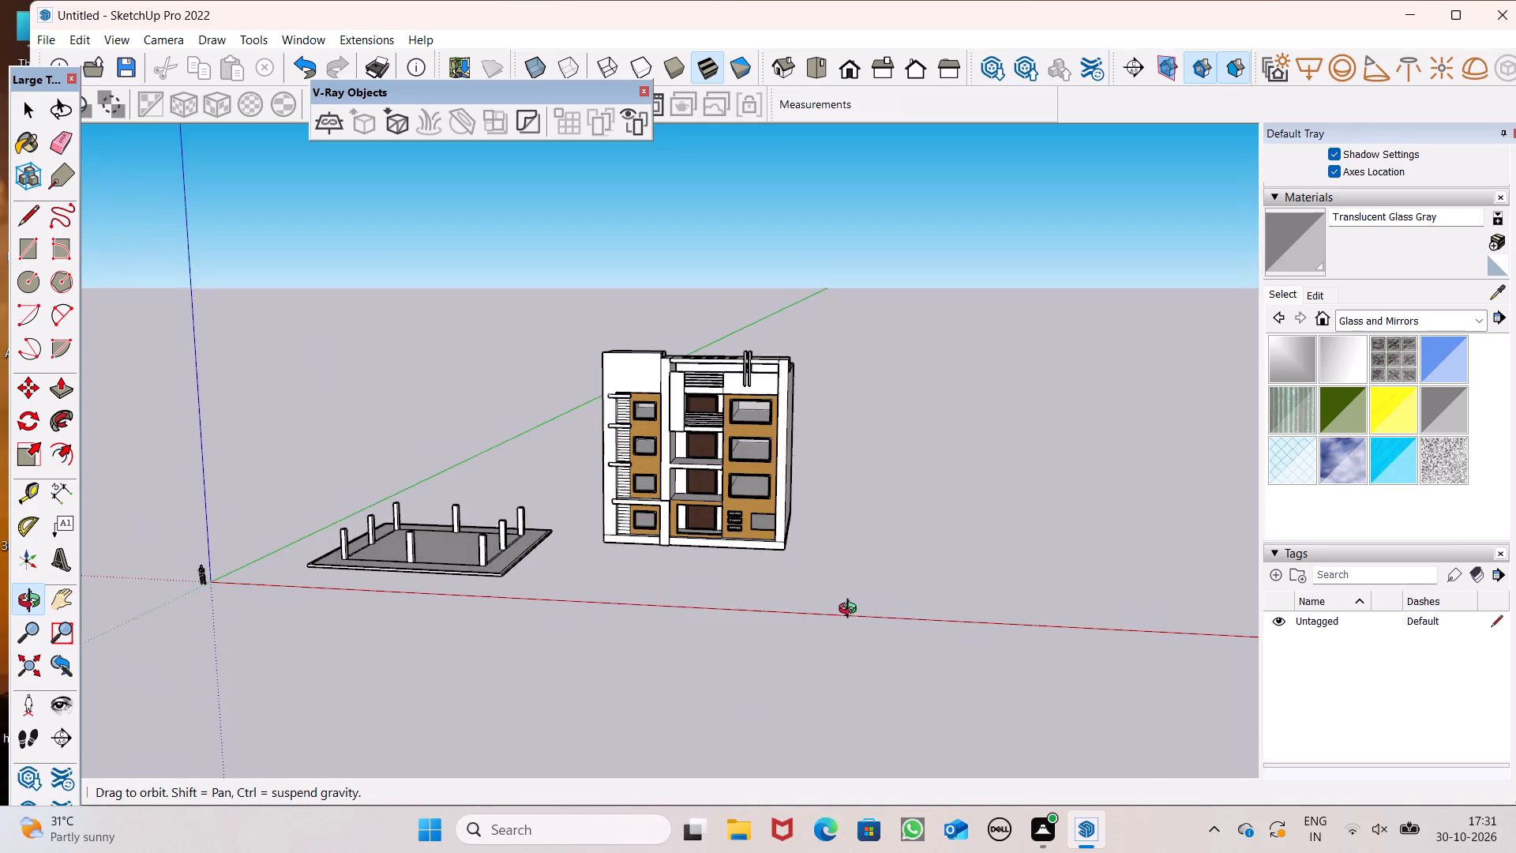
{"action": "middle_click_drag", "start_coordinate": [851, 611], "coordinate": [865, 557]}
{"action": "scroll", "coordinate": [779, 499], "scroll_direction": "up", "scroll_amount": 8}
{"action": "scroll", "coordinate": [659, 494], "scroll_direction": "up", "scroll_amount": 4}
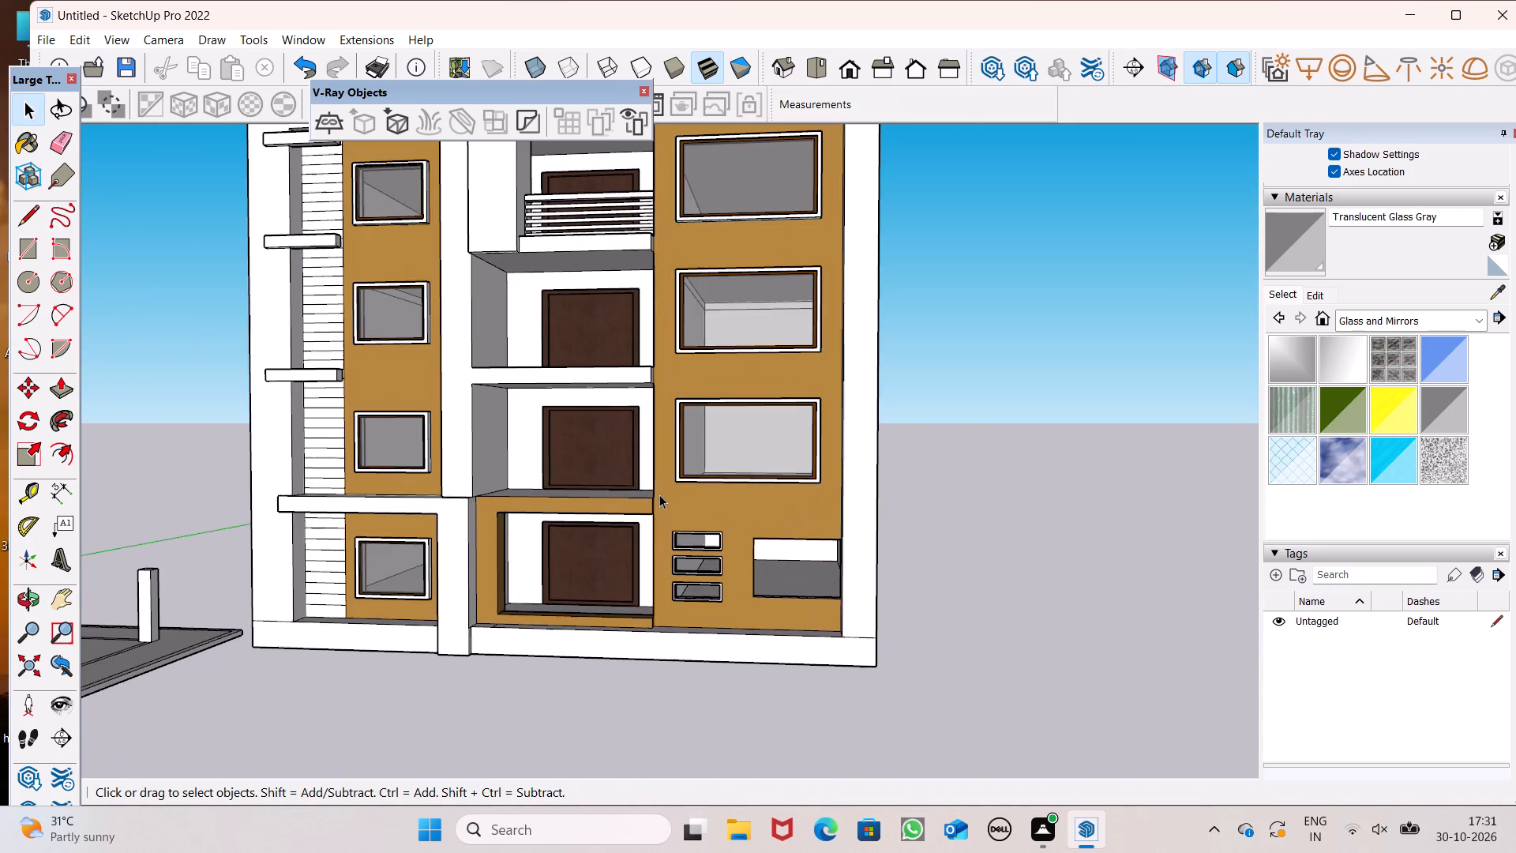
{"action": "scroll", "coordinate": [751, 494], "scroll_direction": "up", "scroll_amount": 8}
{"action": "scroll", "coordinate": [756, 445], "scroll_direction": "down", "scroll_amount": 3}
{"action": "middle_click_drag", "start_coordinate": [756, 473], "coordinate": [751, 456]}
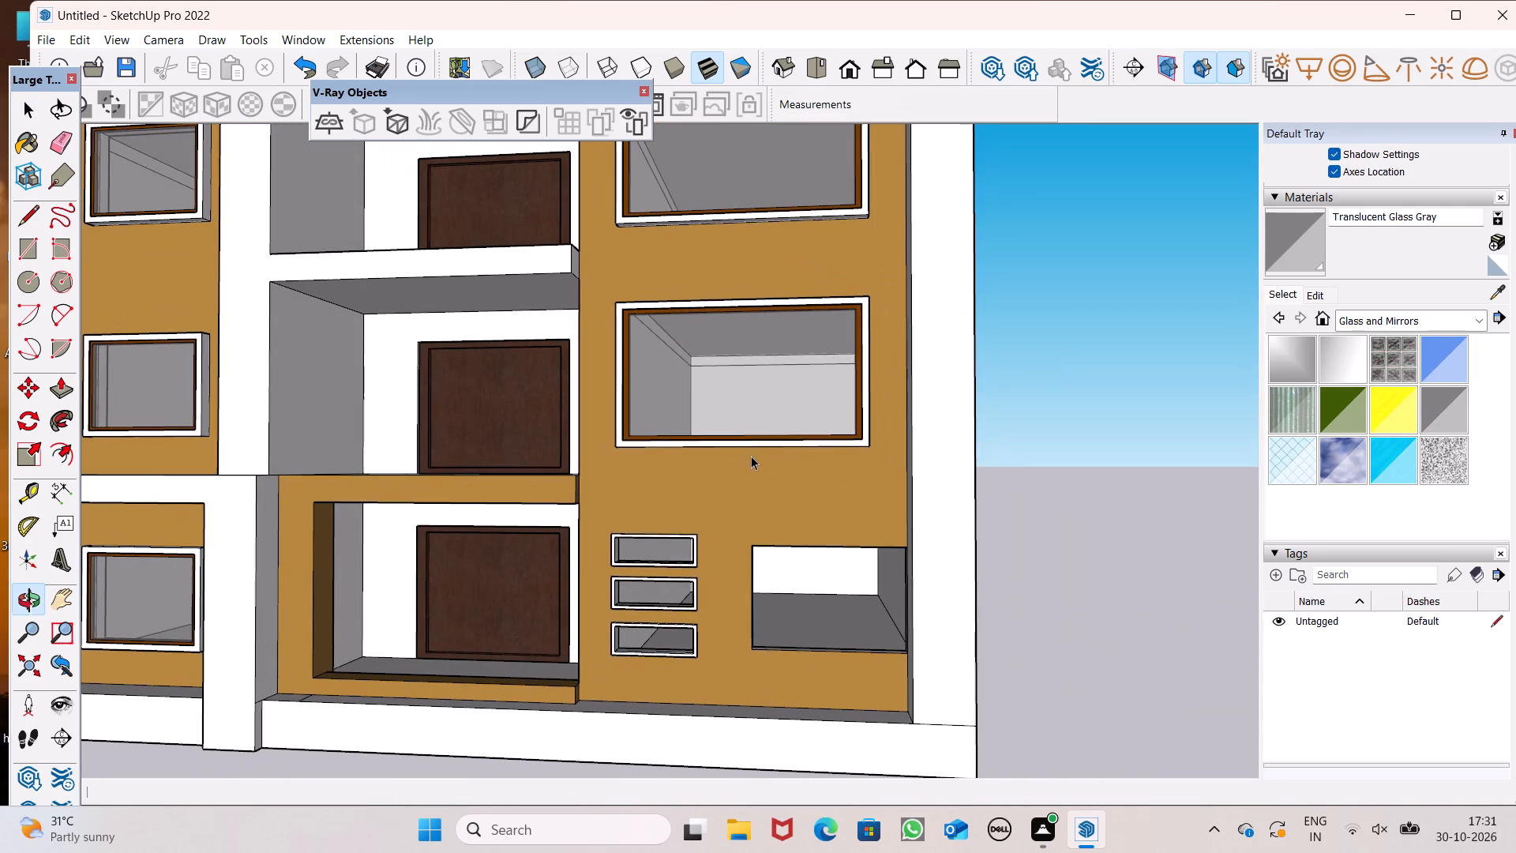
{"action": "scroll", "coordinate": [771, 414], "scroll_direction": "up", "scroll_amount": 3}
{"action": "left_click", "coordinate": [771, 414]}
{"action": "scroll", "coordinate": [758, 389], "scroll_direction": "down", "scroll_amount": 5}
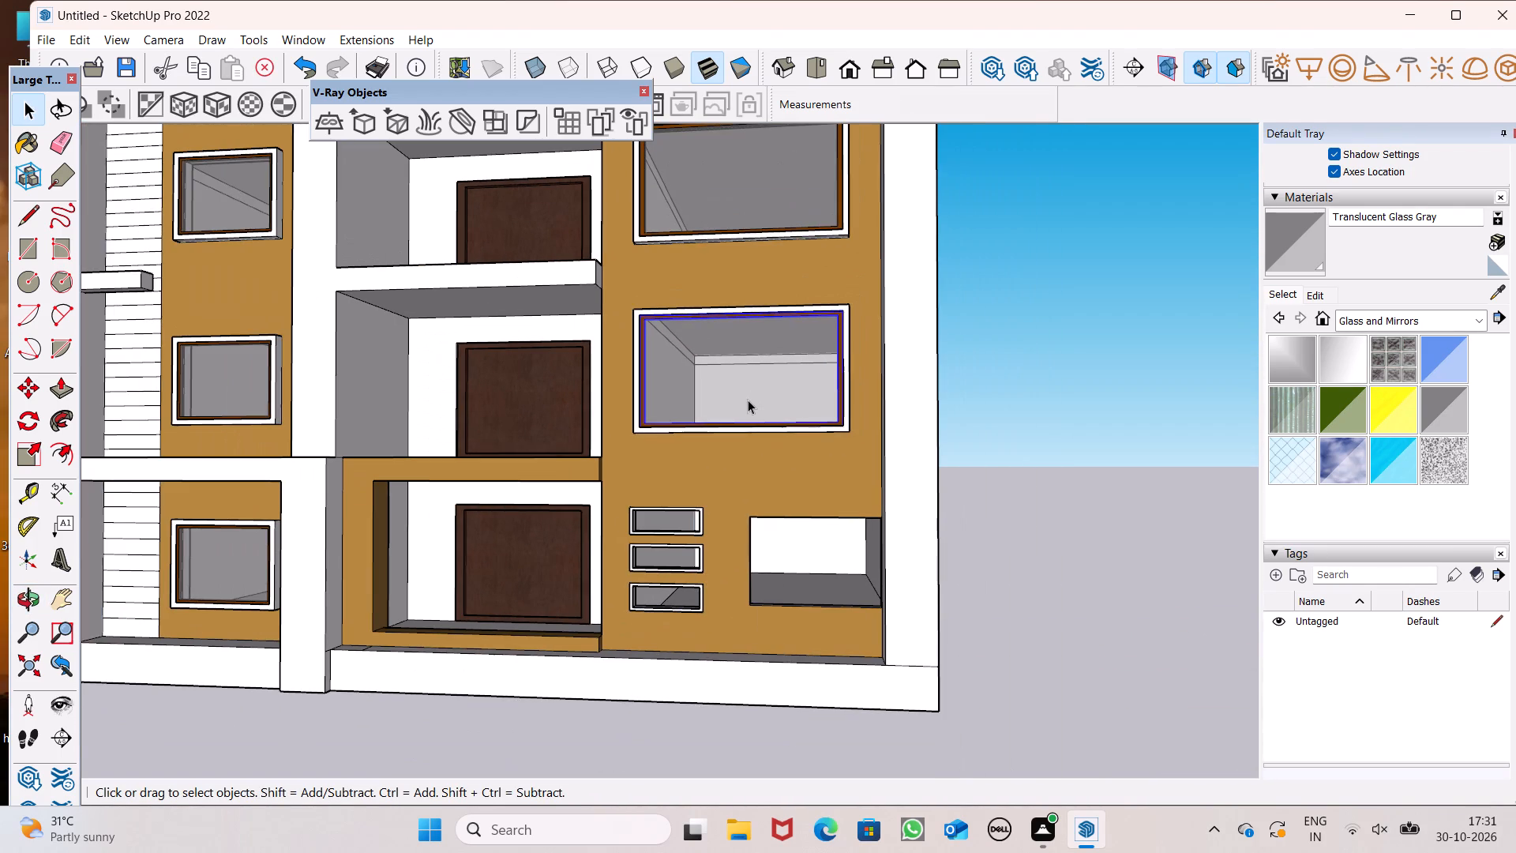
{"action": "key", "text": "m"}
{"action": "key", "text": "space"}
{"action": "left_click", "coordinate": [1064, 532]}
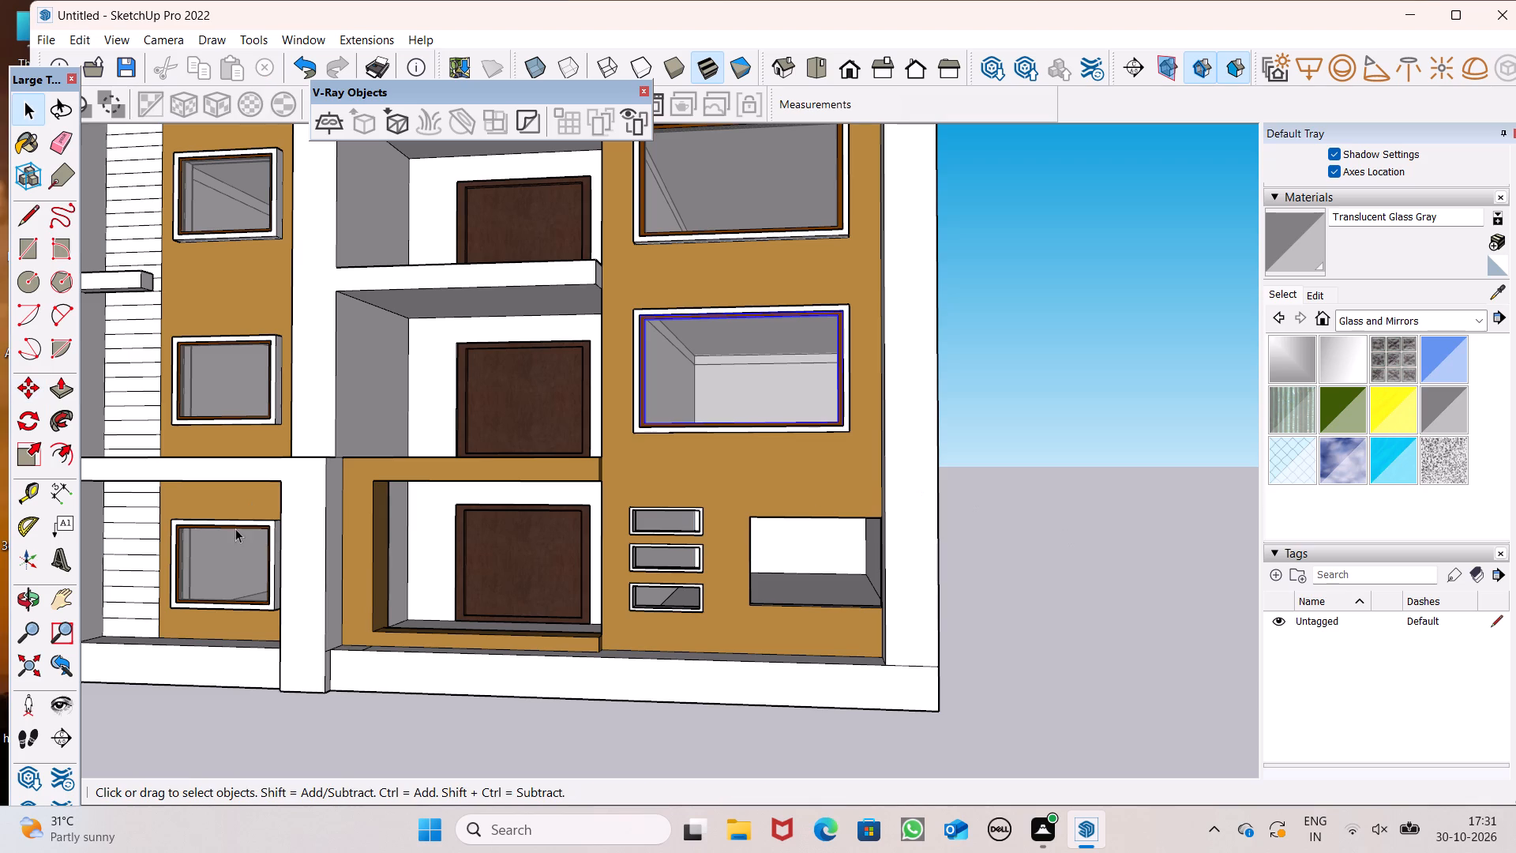
Copy the narrow column's ground-floor window group across into the unframed ground-floor opening below the wide windows.
{"action": "left_click", "coordinate": [220, 535]}
{"action": "key", "text": "m"}
{"action": "key", "text": "Return"}
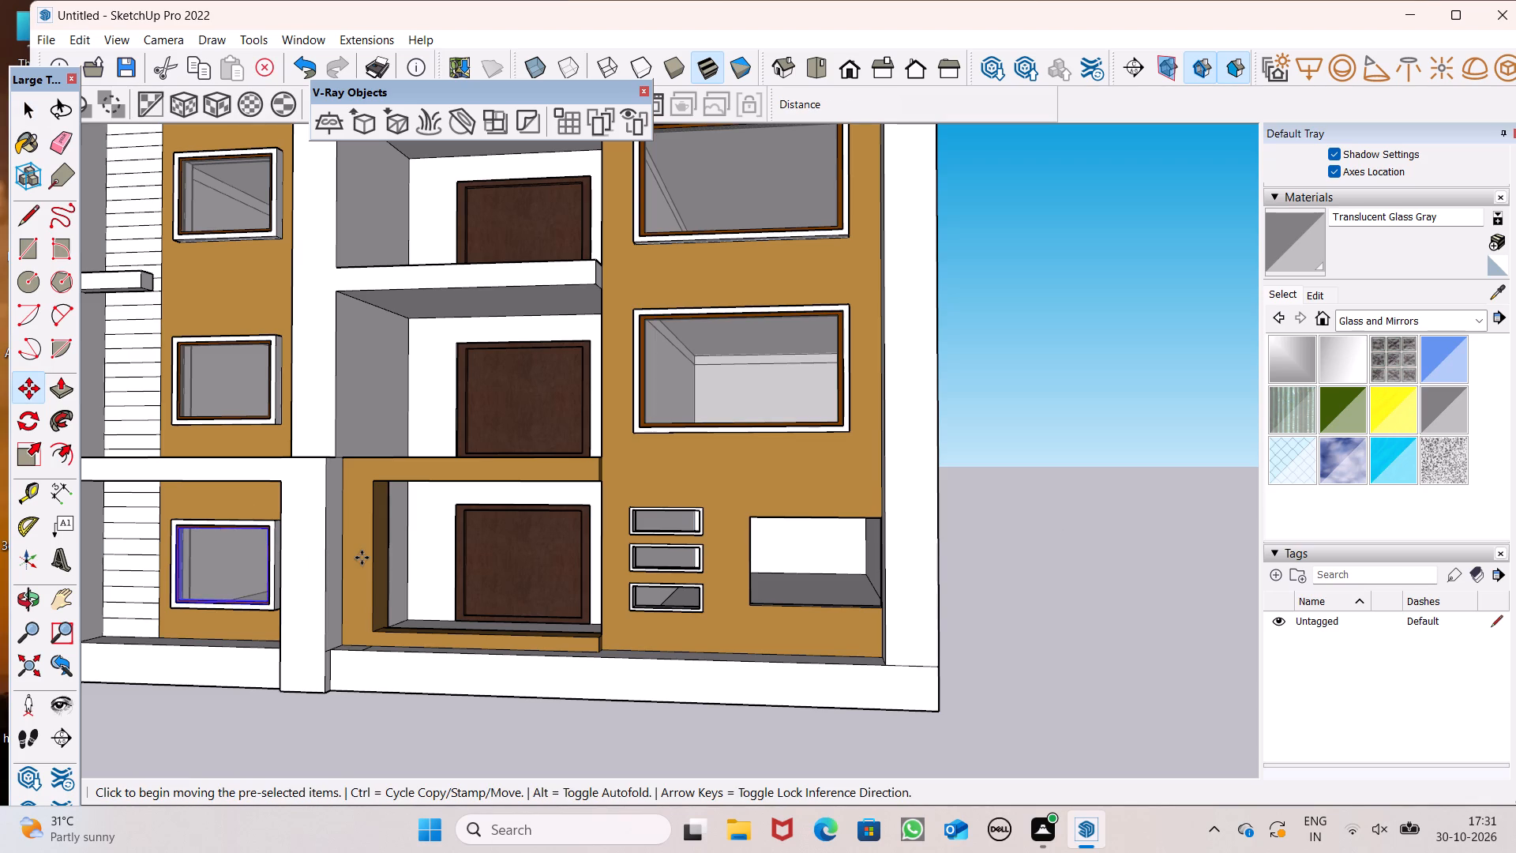
{"action": "left_click_drag", "start_coordinate": [264, 603], "coordinate": [351, 643]}
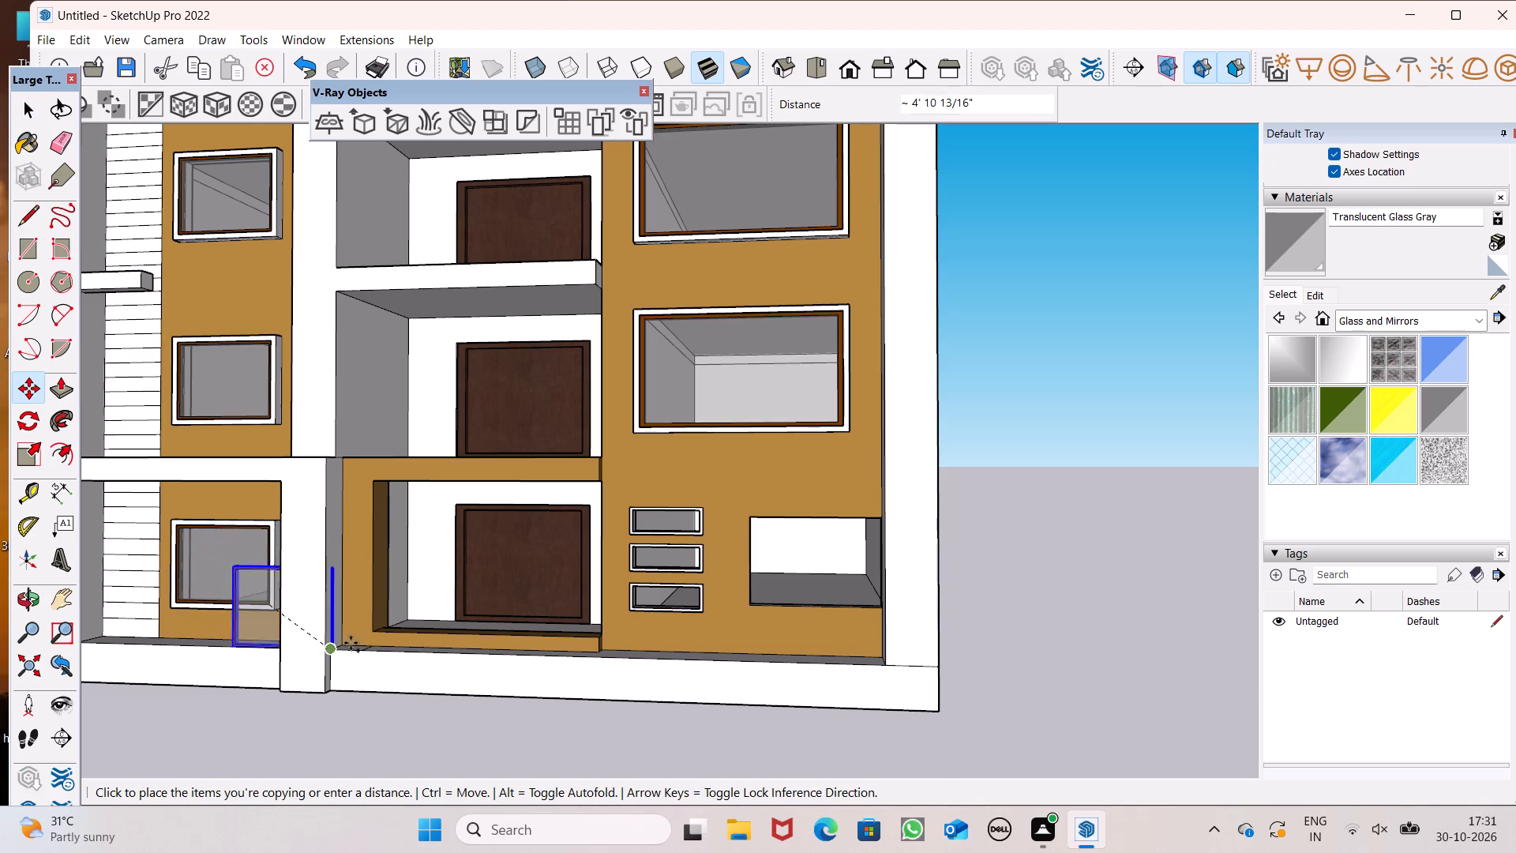
{"action": "left_click_drag", "start_coordinate": [351, 643], "coordinate": [826, 601]}
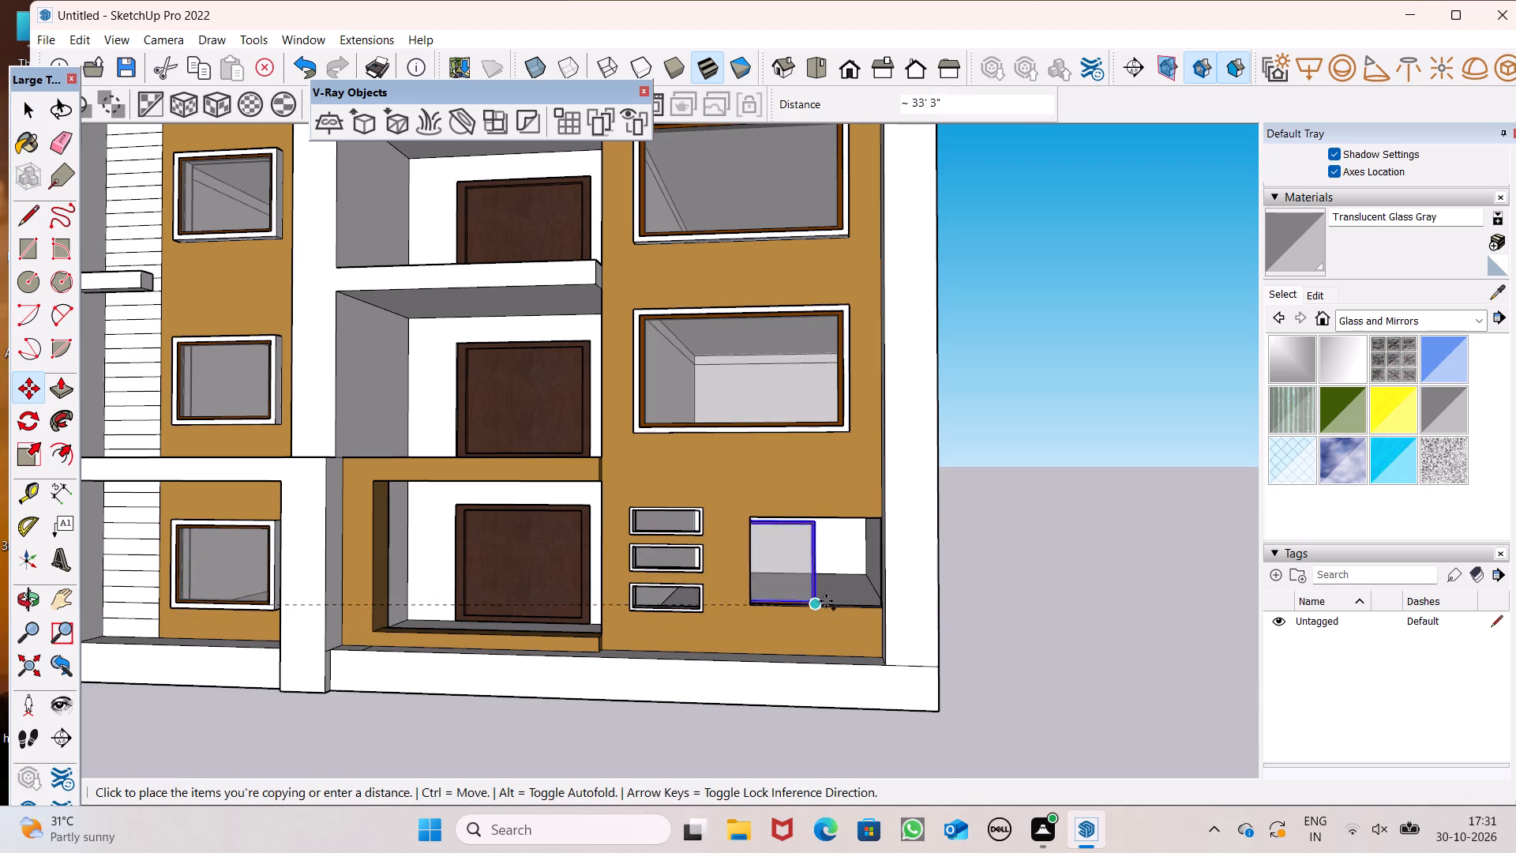
{"action": "left_click_drag", "start_coordinate": [826, 601], "coordinate": [880, 610]}
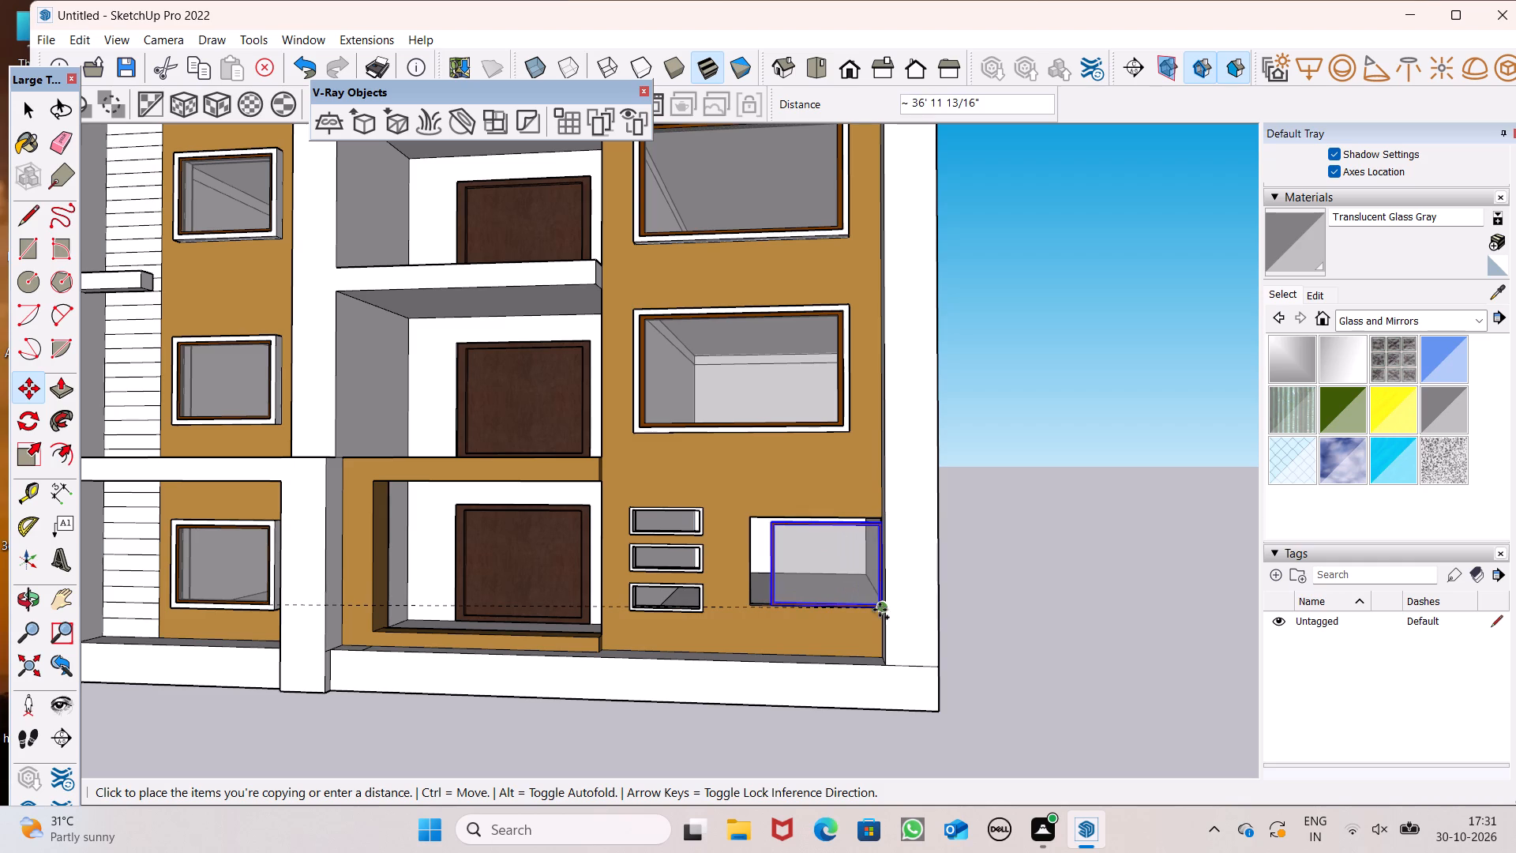
{"action": "left_click_drag", "start_coordinate": [880, 610], "coordinate": [867, 605]}
Move the copied ground-floor window group about 11 5/8" across so its lower-right corner sits at the opening's lower-right front corner.
{"action": "middle_click_drag", "start_coordinate": [879, 622], "coordinate": [884, 647]}
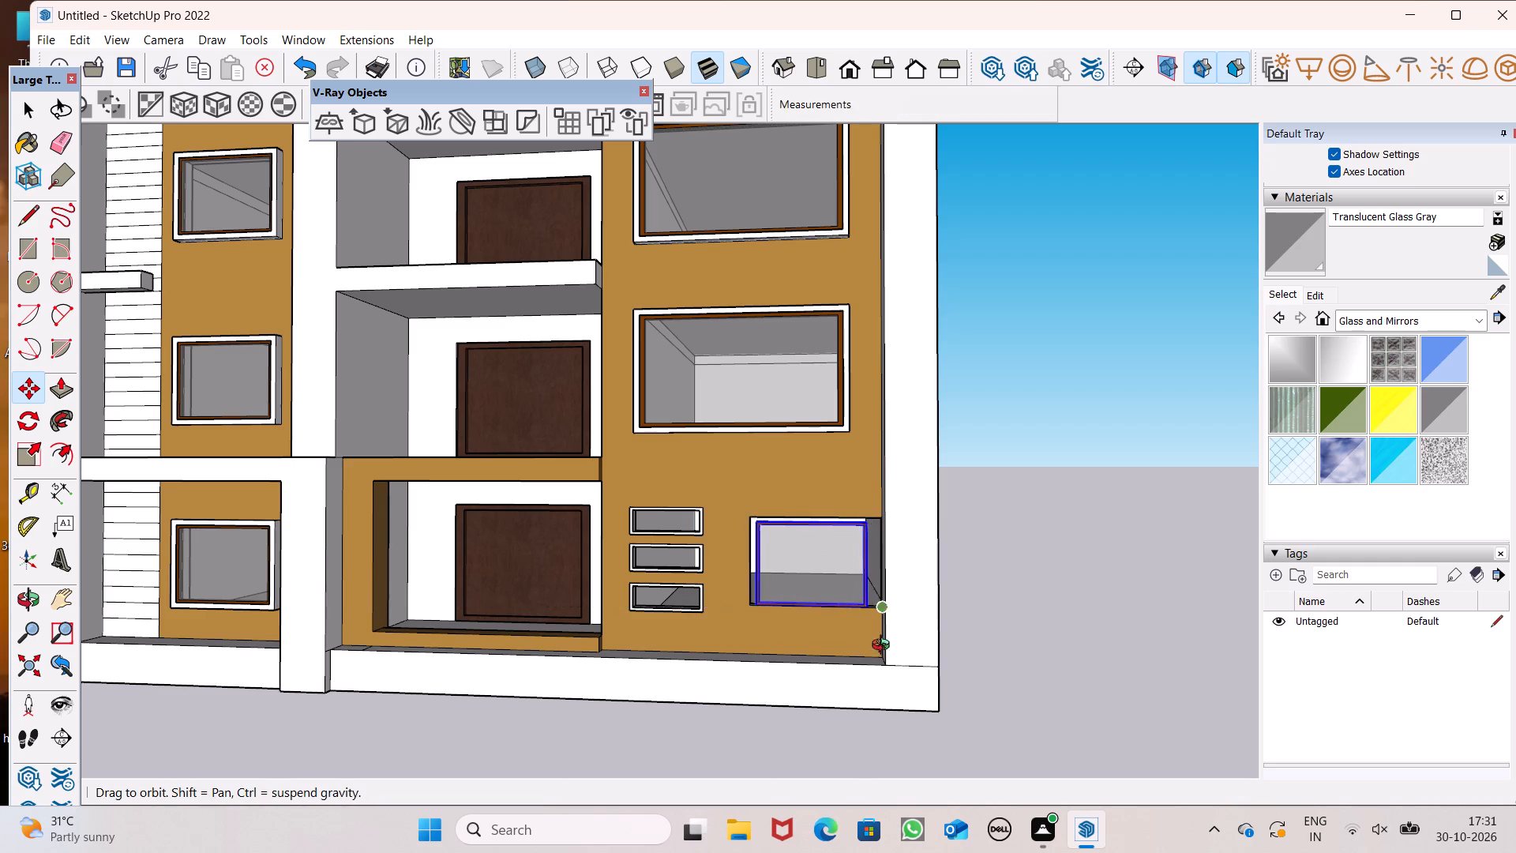
{"action": "middle_click_drag", "start_coordinate": [884, 647], "coordinate": [905, 732]}
{"action": "scroll", "coordinate": [881, 693], "scroll_direction": "up", "scroll_amount": 15}
{"action": "scroll", "coordinate": [846, 584], "scroll_direction": "down", "scroll_amount": 5}
{"action": "middle_click_drag", "start_coordinate": [847, 610], "coordinate": [865, 722]}
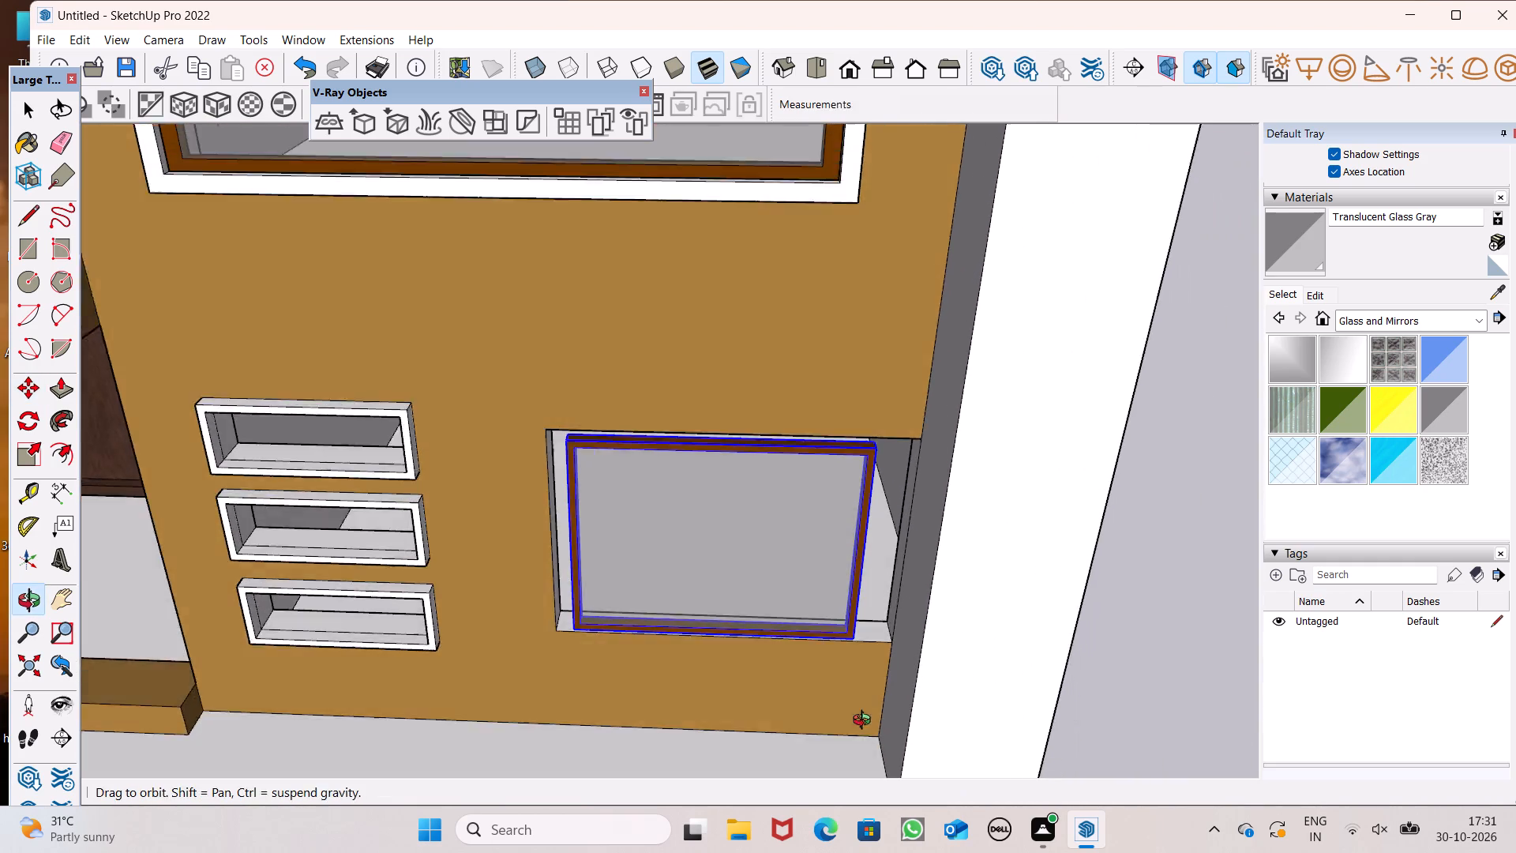
{"action": "middle_click_drag", "start_coordinate": [865, 722], "coordinate": [867, 737]}
{"action": "scroll", "coordinate": [846, 683], "scroll_direction": "up", "scroll_amount": 8}
{"action": "left_click_drag", "start_coordinate": [852, 599], "coordinate": [959, 602]}
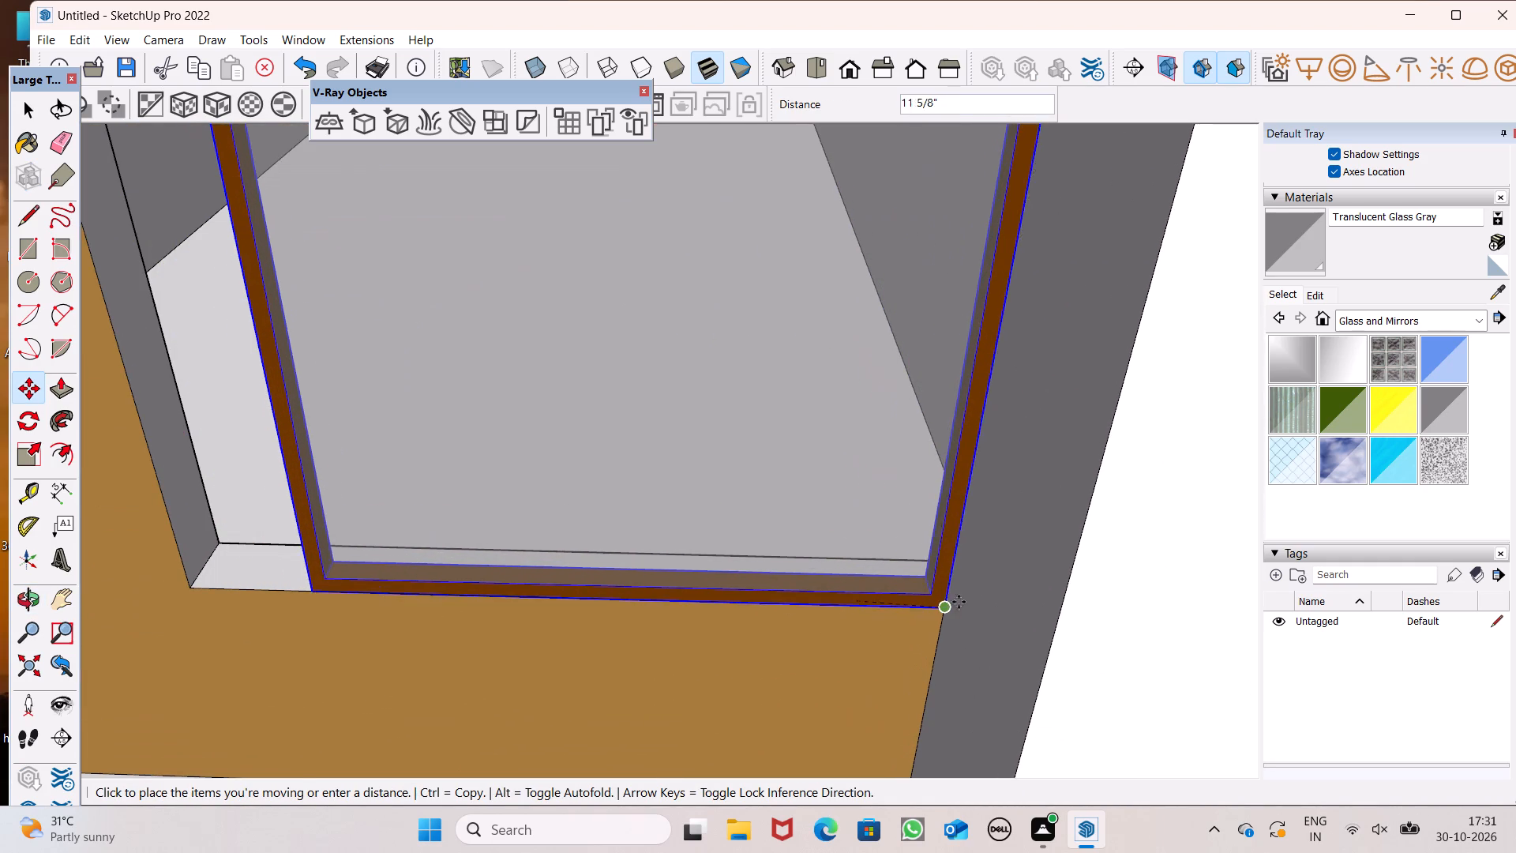
{"action": "left_click_drag", "start_coordinate": [959, 602], "coordinate": [939, 599]}
Move the ground-floor window group about 2" inward from the opening's front edge, using its lower-right corner.
{"action": "scroll", "coordinate": [941, 608], "scroll_direction": "down", "scroll_amount": 1}
{"action": "scroll", "coordinate": [941, 608], "scroll_direction": "up", "scroll_amount": 6}
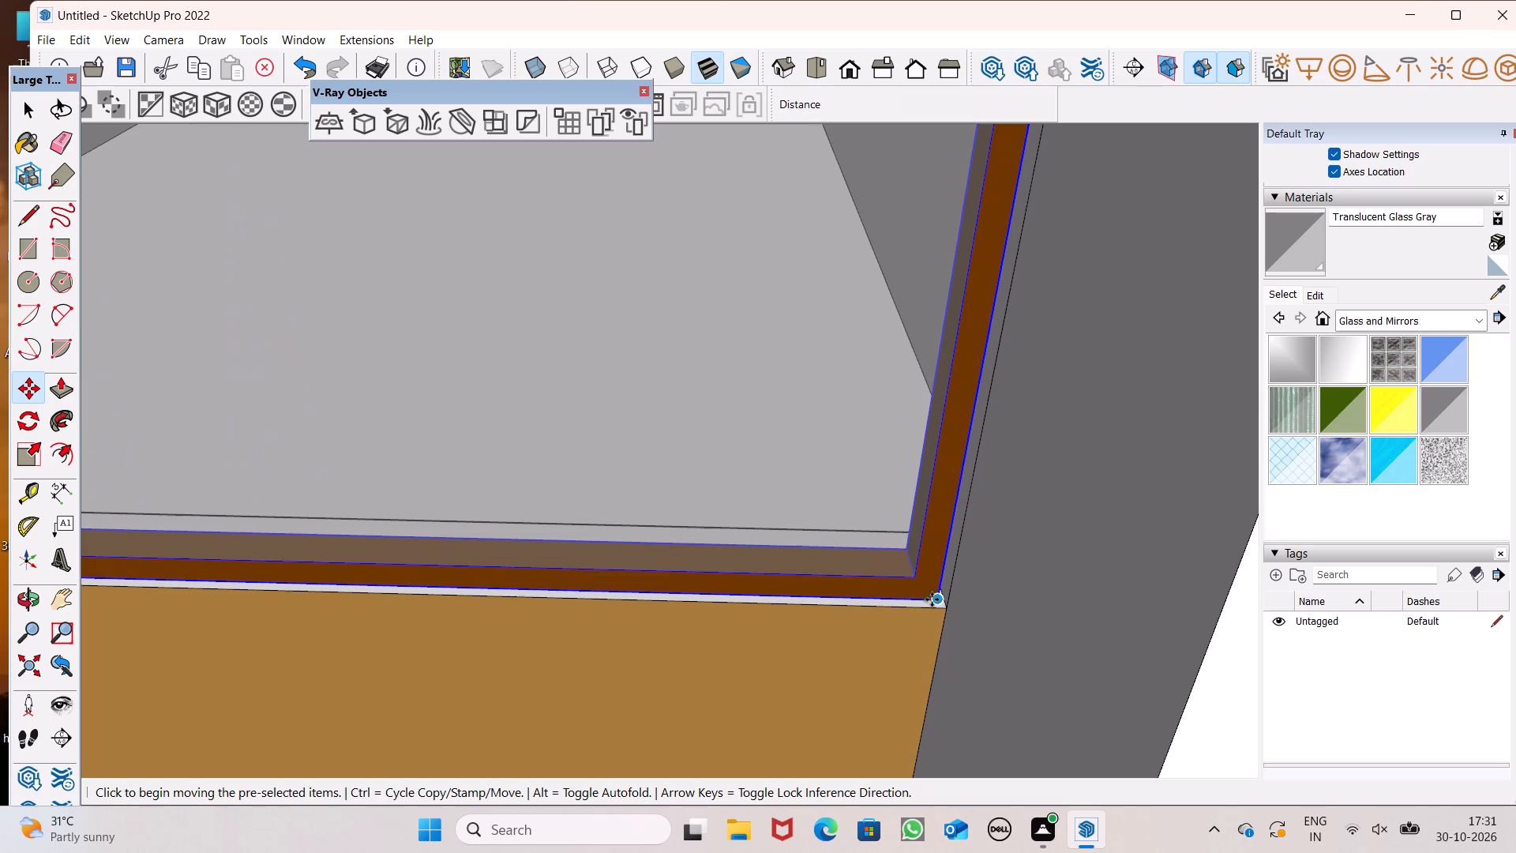
{"action": "left_click_drag", "start_coordinate": [932, 599], "coordinate": [947, 588]}
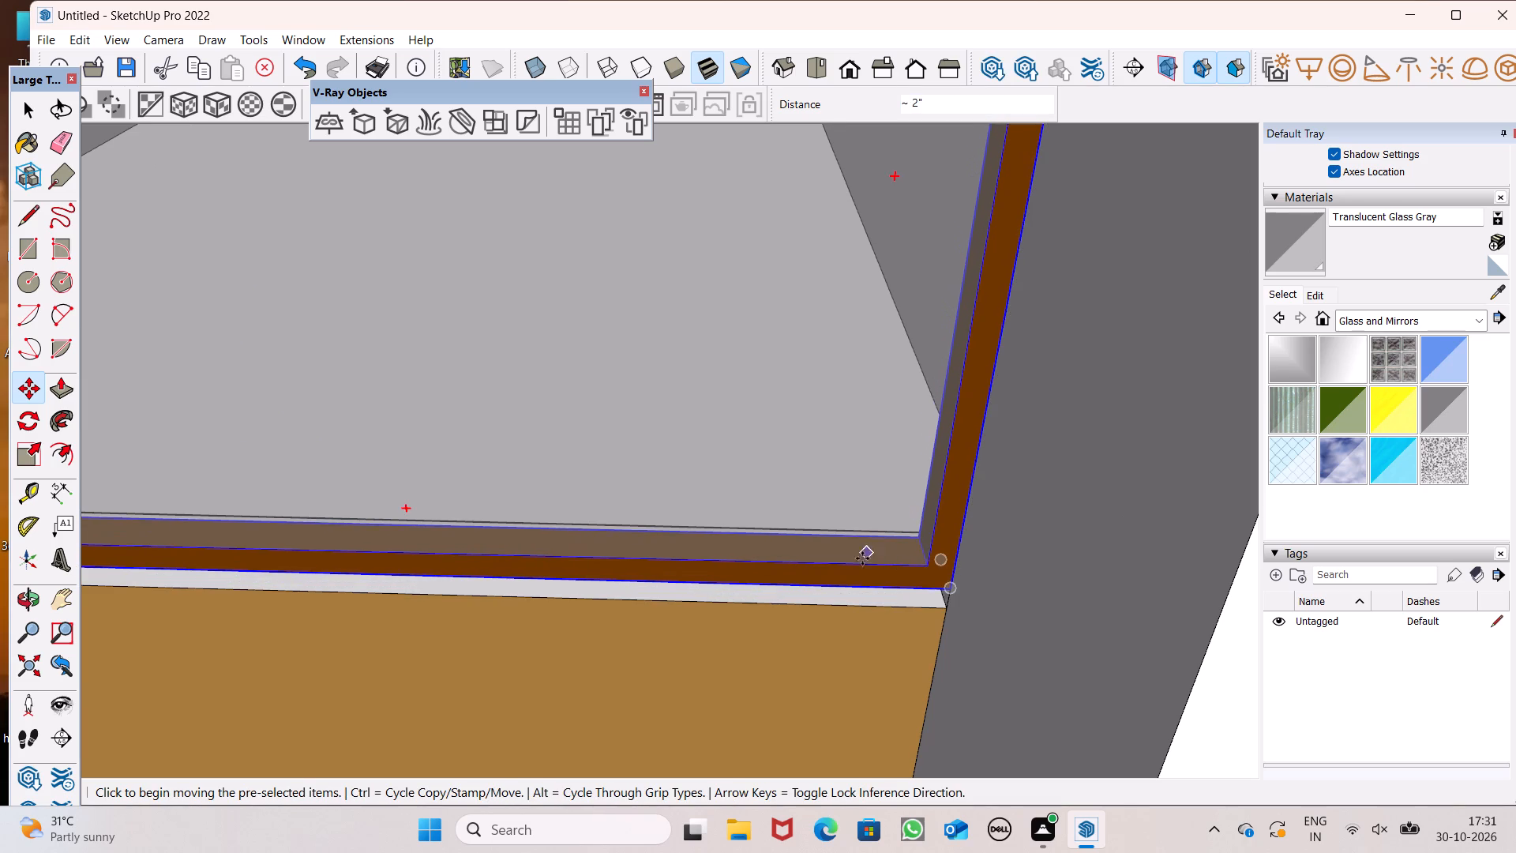
Move the ground-floor window group by its lower-right corner onto the sill-and-jamb edge, set back slightly from the opening's front.
{"action": "scroll", "coordinate": [861, 559], "scroll_direction": "down", "scroll_amount": 3}
{"action": "middle_click_drag", "start_coordinate": [895, 595], "coordinate": [906, 672]}
{"action": "middle_click_drag", "start_coordinate": [941, 592], "coordinate": [933, 391]}
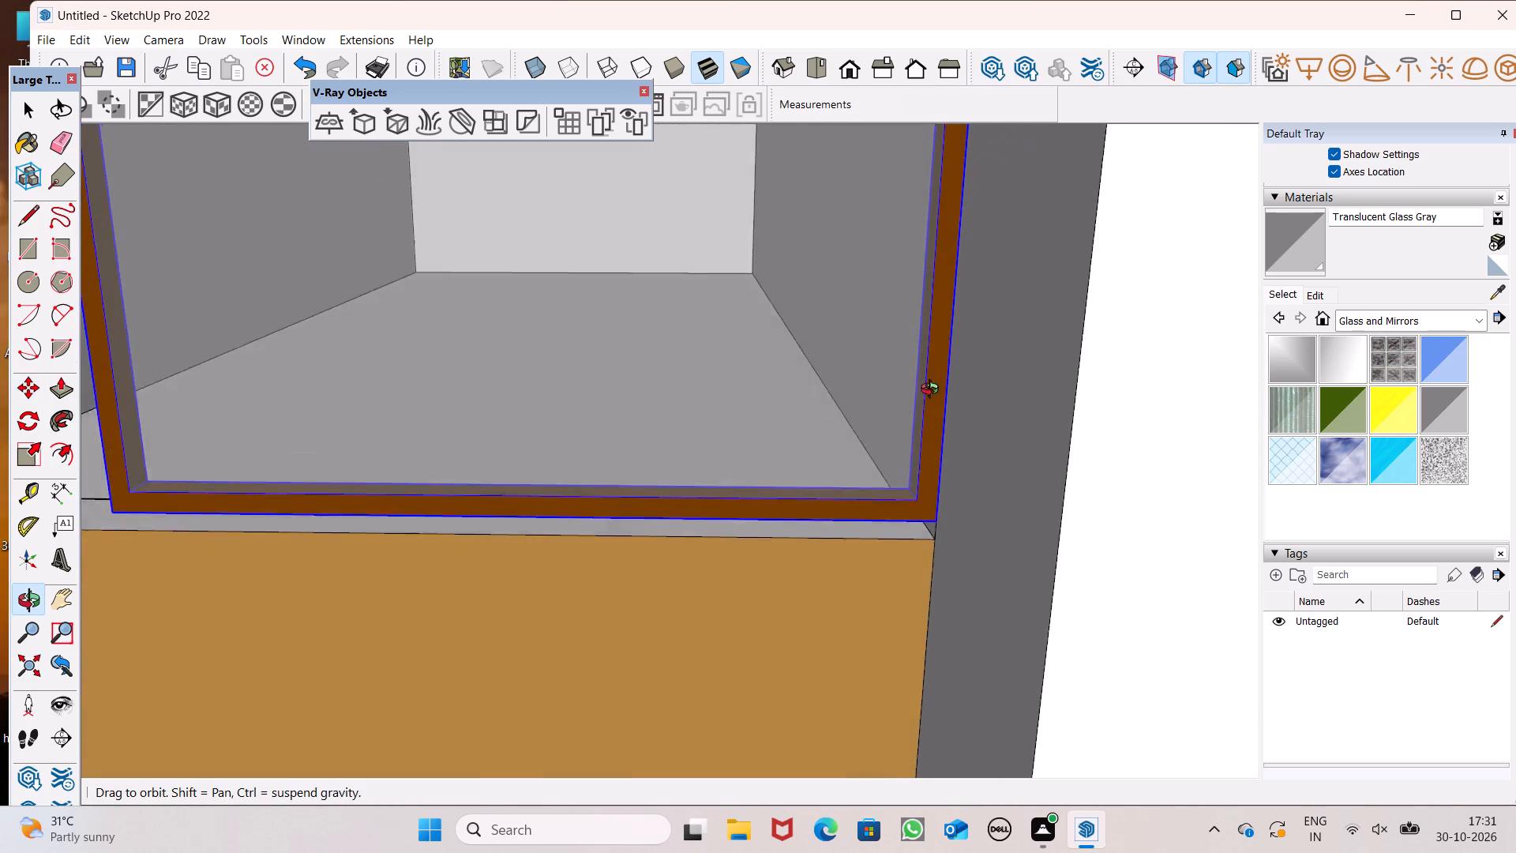
{"action": "middle_click_drag", "start_coordinate": [933, 391], "coordinate": [936, 380]}
{"action": "scroll", "coordinate": [936, 380], "scroll_direction": "up", "scroll_amount": 1}
{"action": "scroll", "coordinate": [941, 478], "scroll_direction": "up", "scroll_amount": 6}
{"action": "middle_click_drag", "start_coordinate": [970, 581], "coordinate": [1012, 732]}
{"action": "scroll", "coordinate": [1015, 738], "scroll_direction": "up", "scroll_amount": 1}
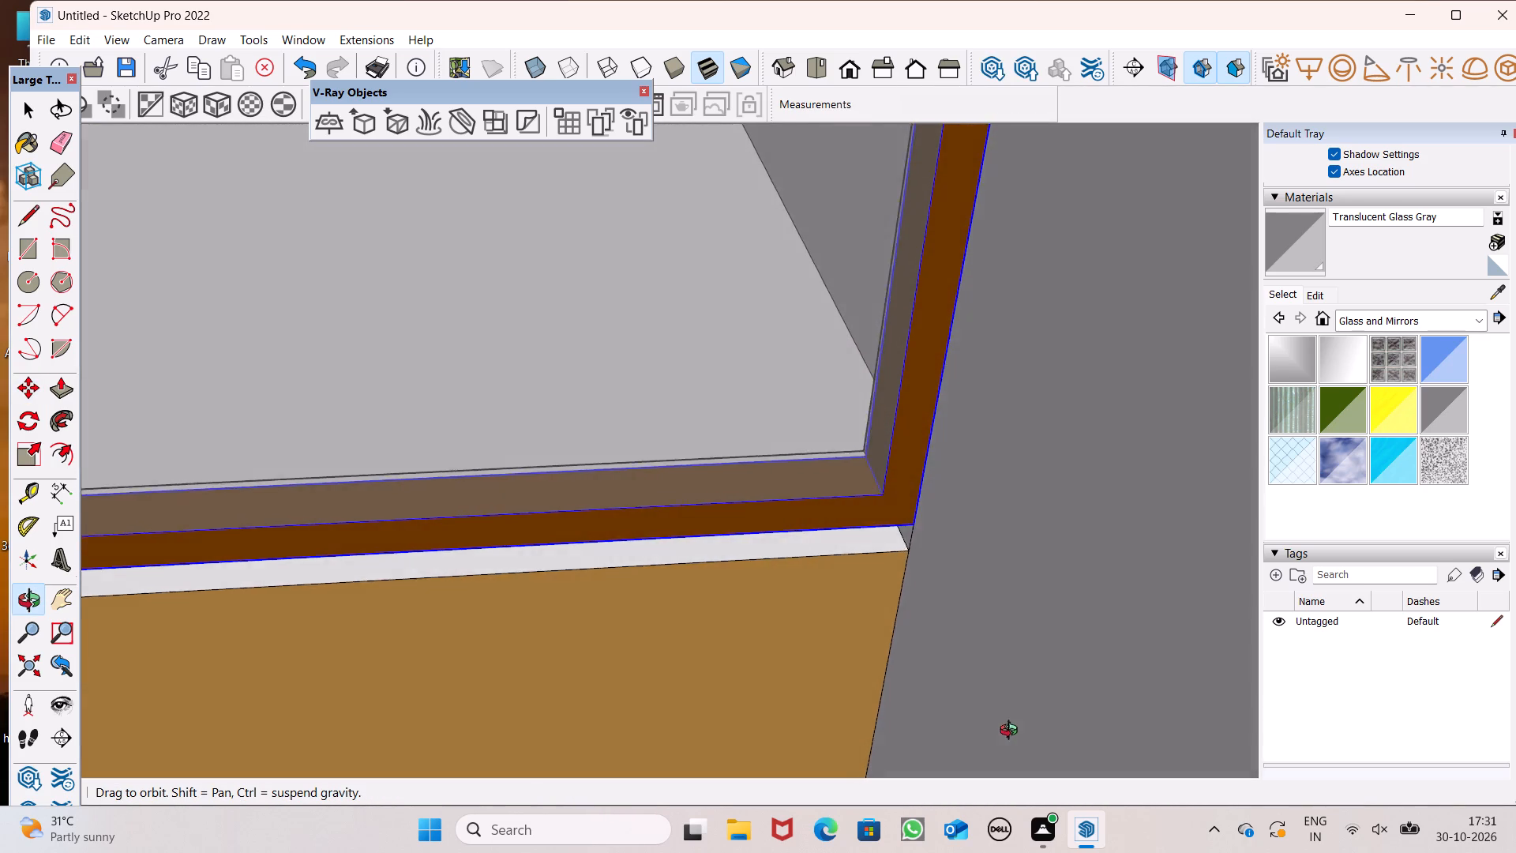
{"action": "middle_click_drag", "start_coordinate": [1012, 732], "coordinate": [990, 678]}
{"action": "scroll", "coordinate": [951, 577], "scroll_direction": "up", "scroll_amount": 5}
{"action": "left_click_drag", "start_coordinate": [887, 498], "coordinate": [890, 542]}
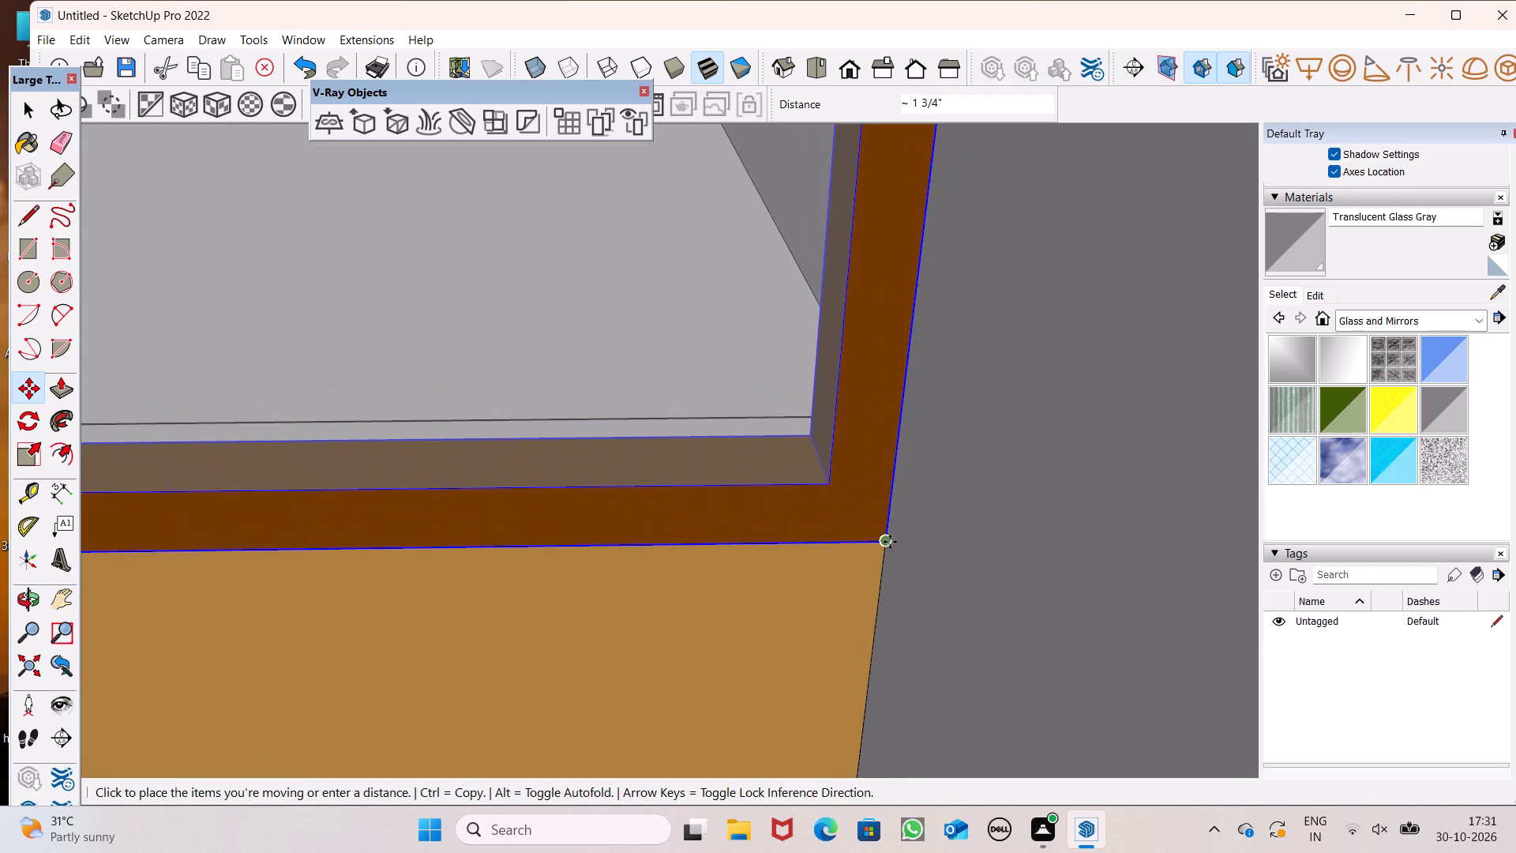
{"action": "left_click_drag", "start_coordinate": [890, 542], "coordinate": [872, 493]}
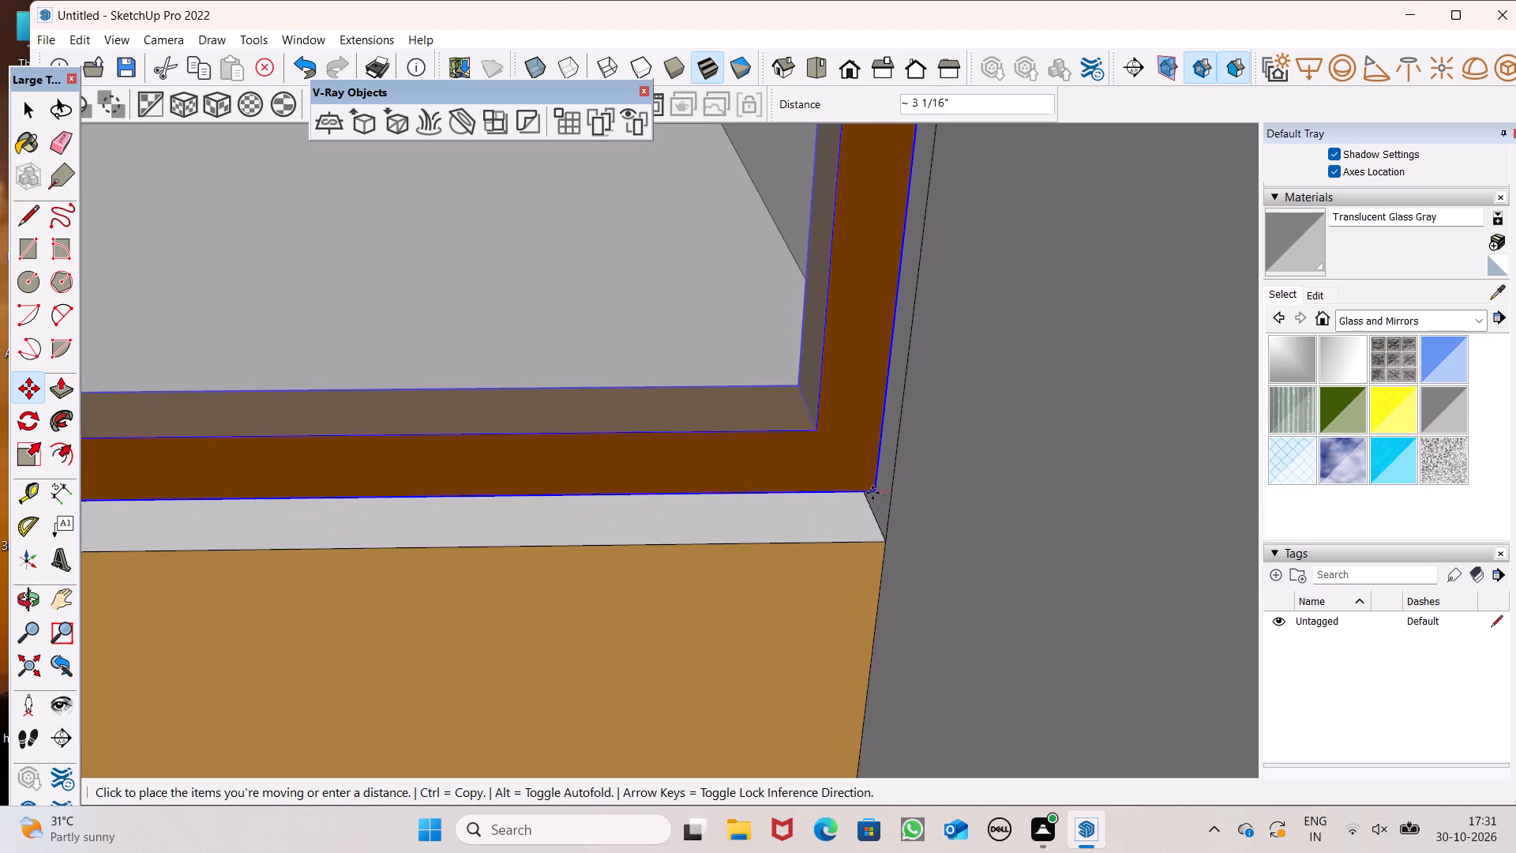
{"action": "left_click_drag", "start_coordinate": [872, 493], "coordinate": [872, 509]}
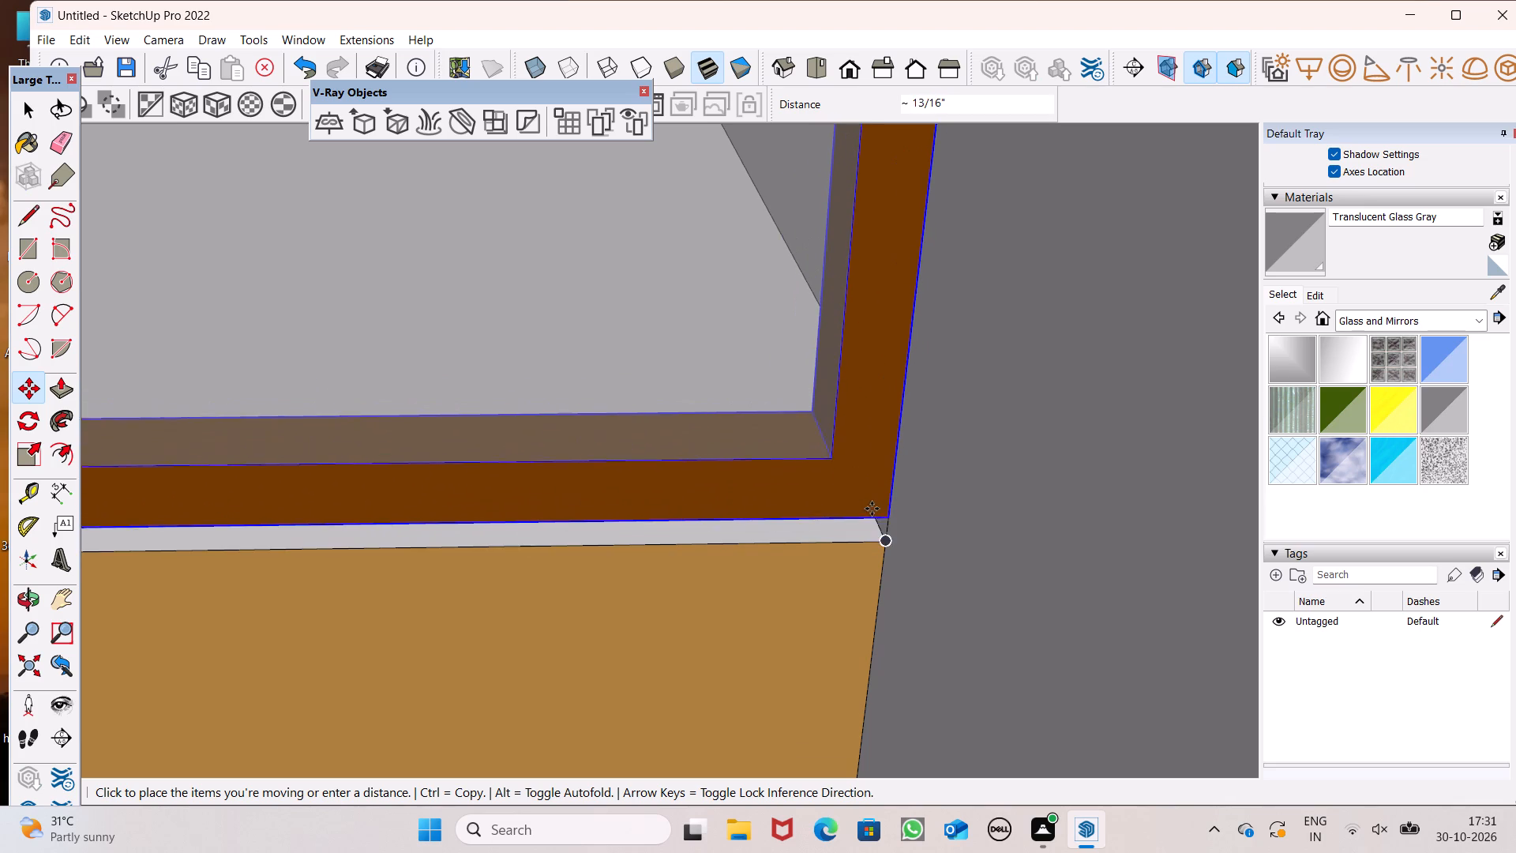
{"action": "left_click_drag", "start_coordinate": [872, 509], "coordinate": [864, 505]}
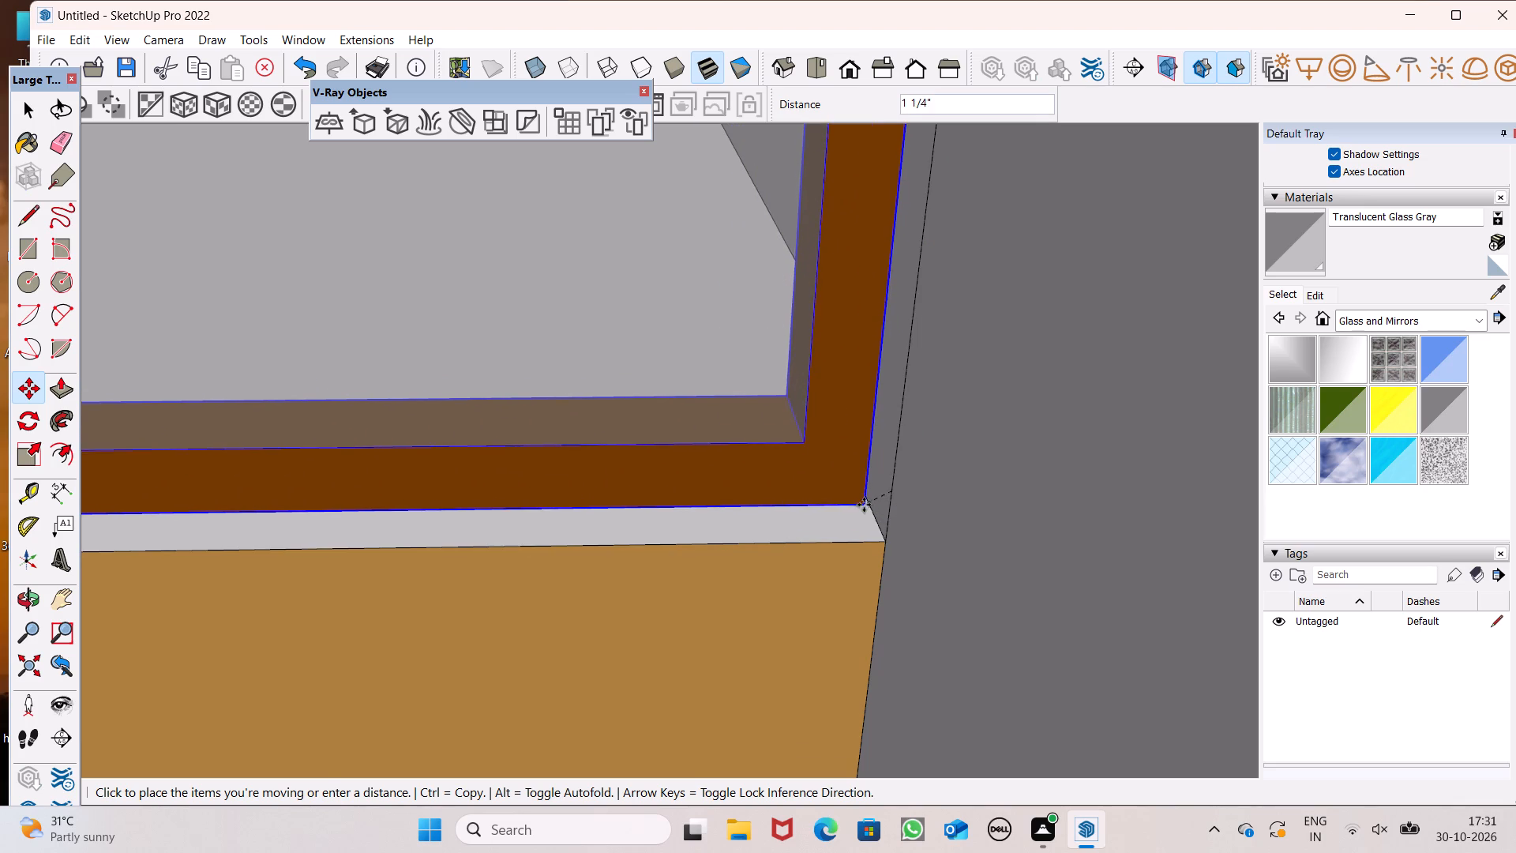
{"action": "left_click_drag", "start_coordinate": [864, 505], "coordinate": [865, 488]}
Examine how the window group's lower-right corner meets the sill and side jamb.
{"action": "scroll", "coordinate": [858, 488], "scroll_direction": "down", "scroll_amount": 4}
{"action": "middle_click_drag", "start_coordinate": [858, 490], "coordinate": [858, 400]}
{"action": "scroll", "coordinate": [858, 400], "scroll_direction": "up", "scroll_amount": 9}
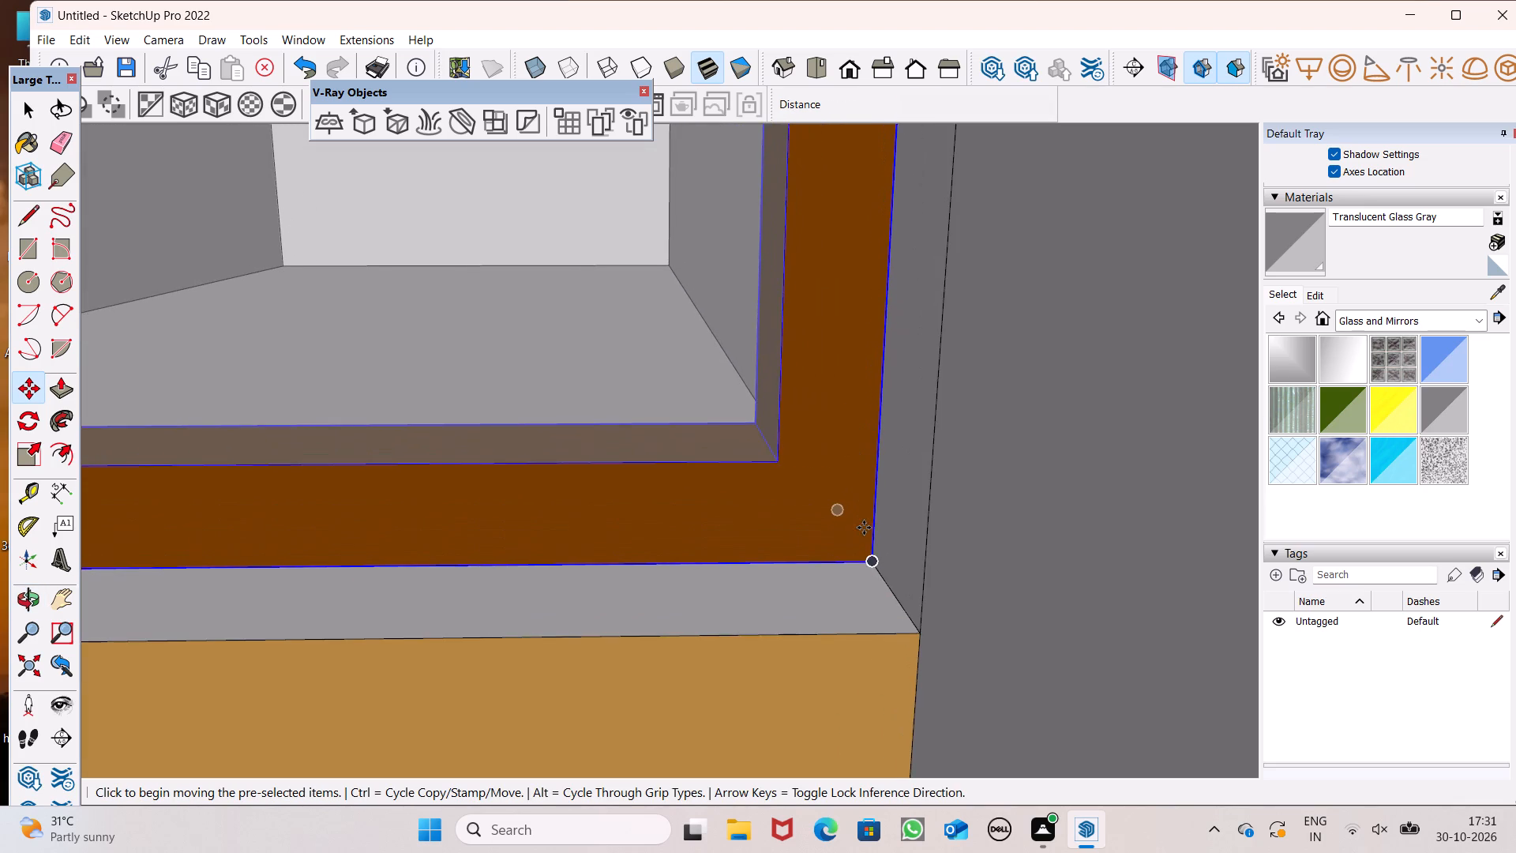
{"action": "scroll", "coordinate": [880, 485], "scroll_direction": "down", "scroll_amount": 9}
{"action": "scroll", "coordinate": [887, 524], "scroll_direction": "up", "scroll_amount": 9}
{"action": "middle_click_drag", "start_coordinate": [855, 545], "coordinate": [697, 577]}
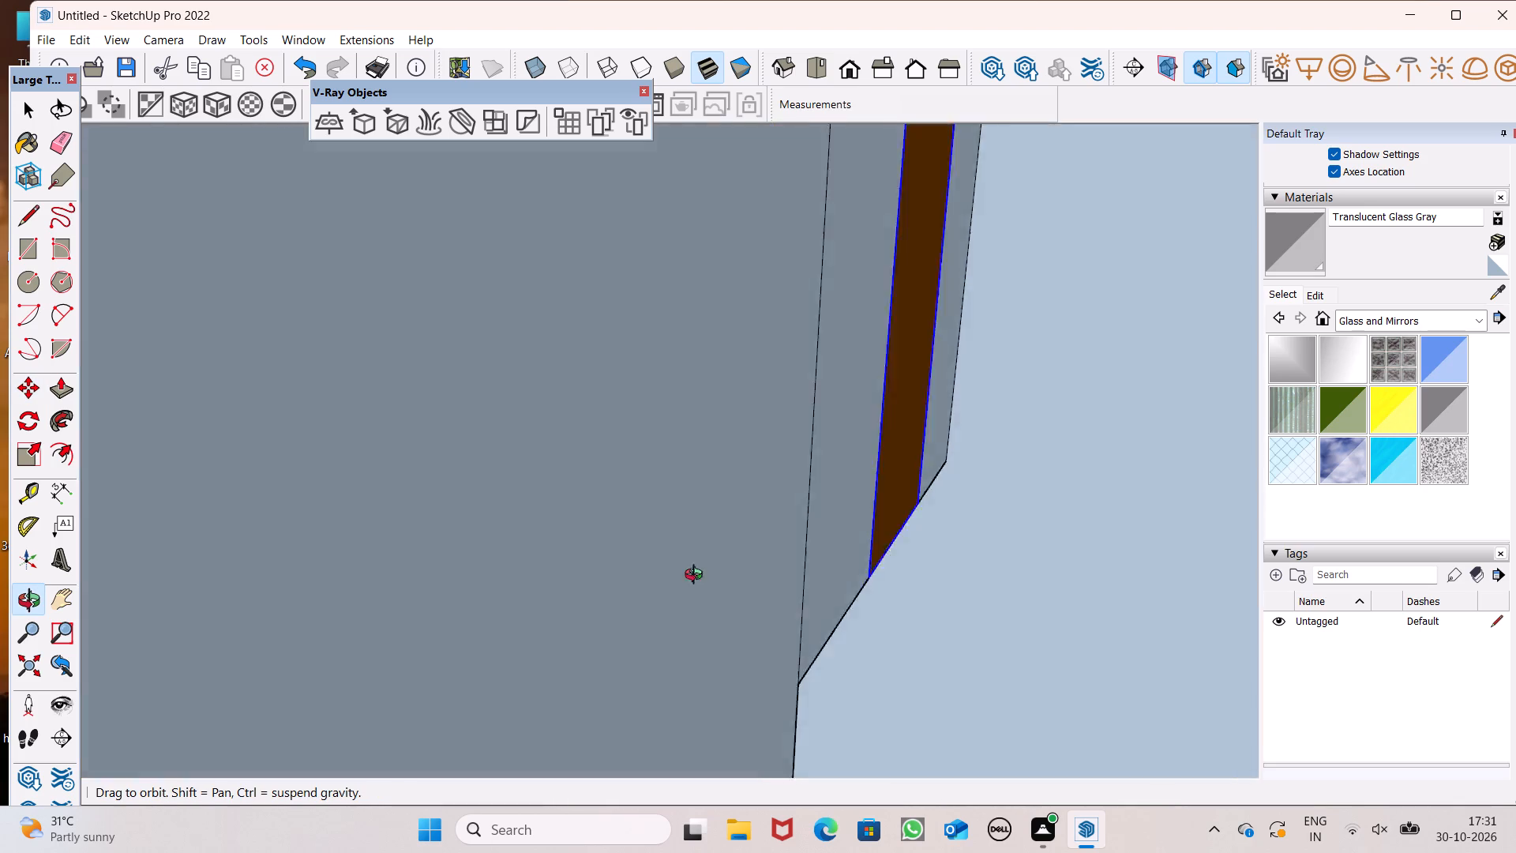
{"action": "middle_click_drag", "start_coordinate": [697, 577], "coordinate": [856, 570]}
{"action": "scroll", "coordinate": [896, 496], "scroll_direction": "up", "scroll_amount": 6}
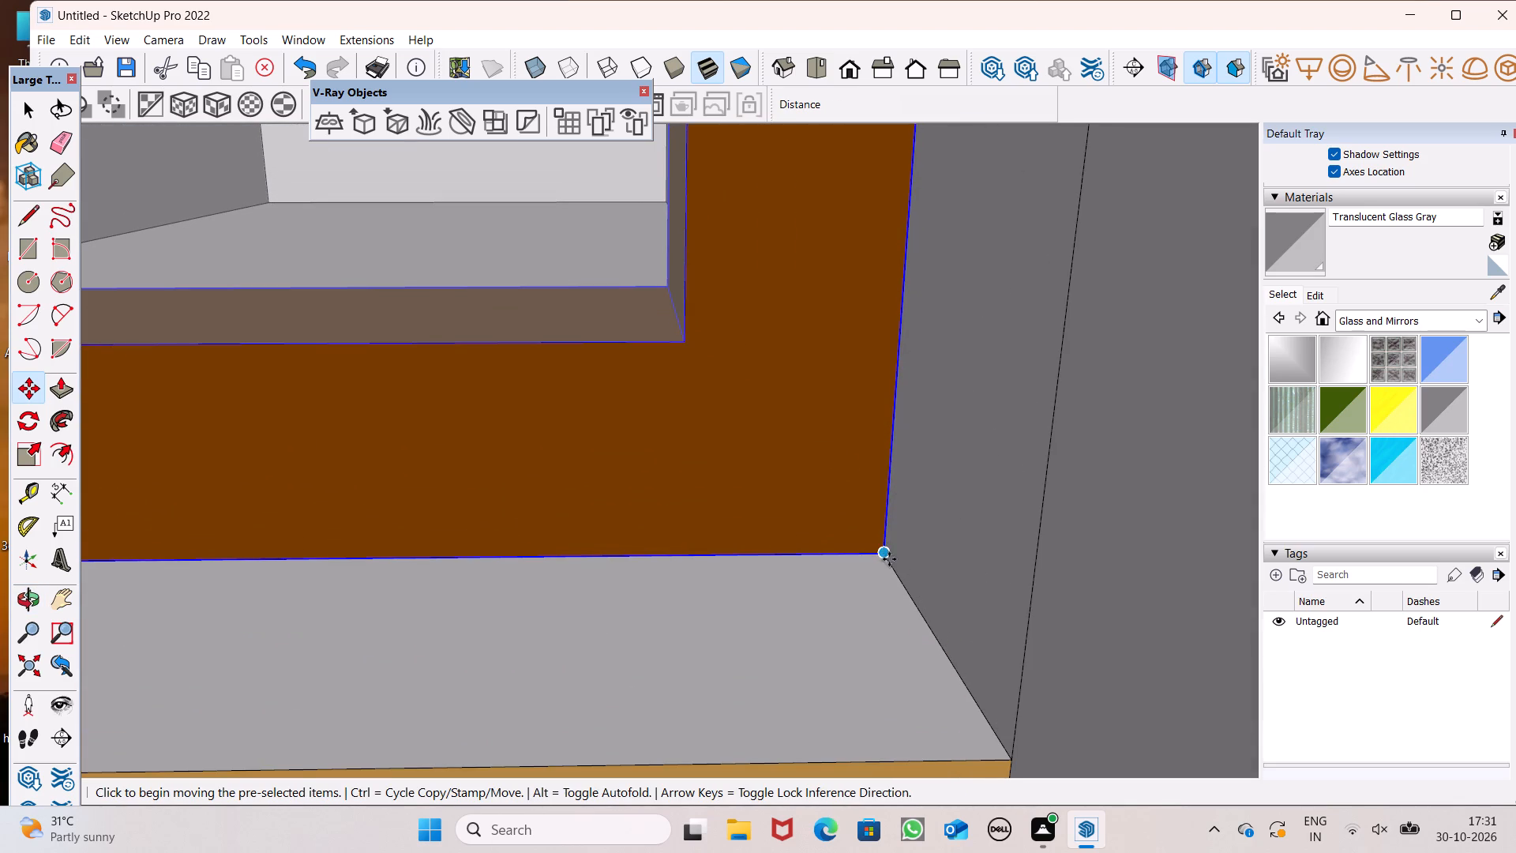
{"action": "left_click", "coordinate": [883, 552]}
{"action": "scroll", "coordinate": [877, 533], "scroll_direction": "down", "scroll_amount": 13}
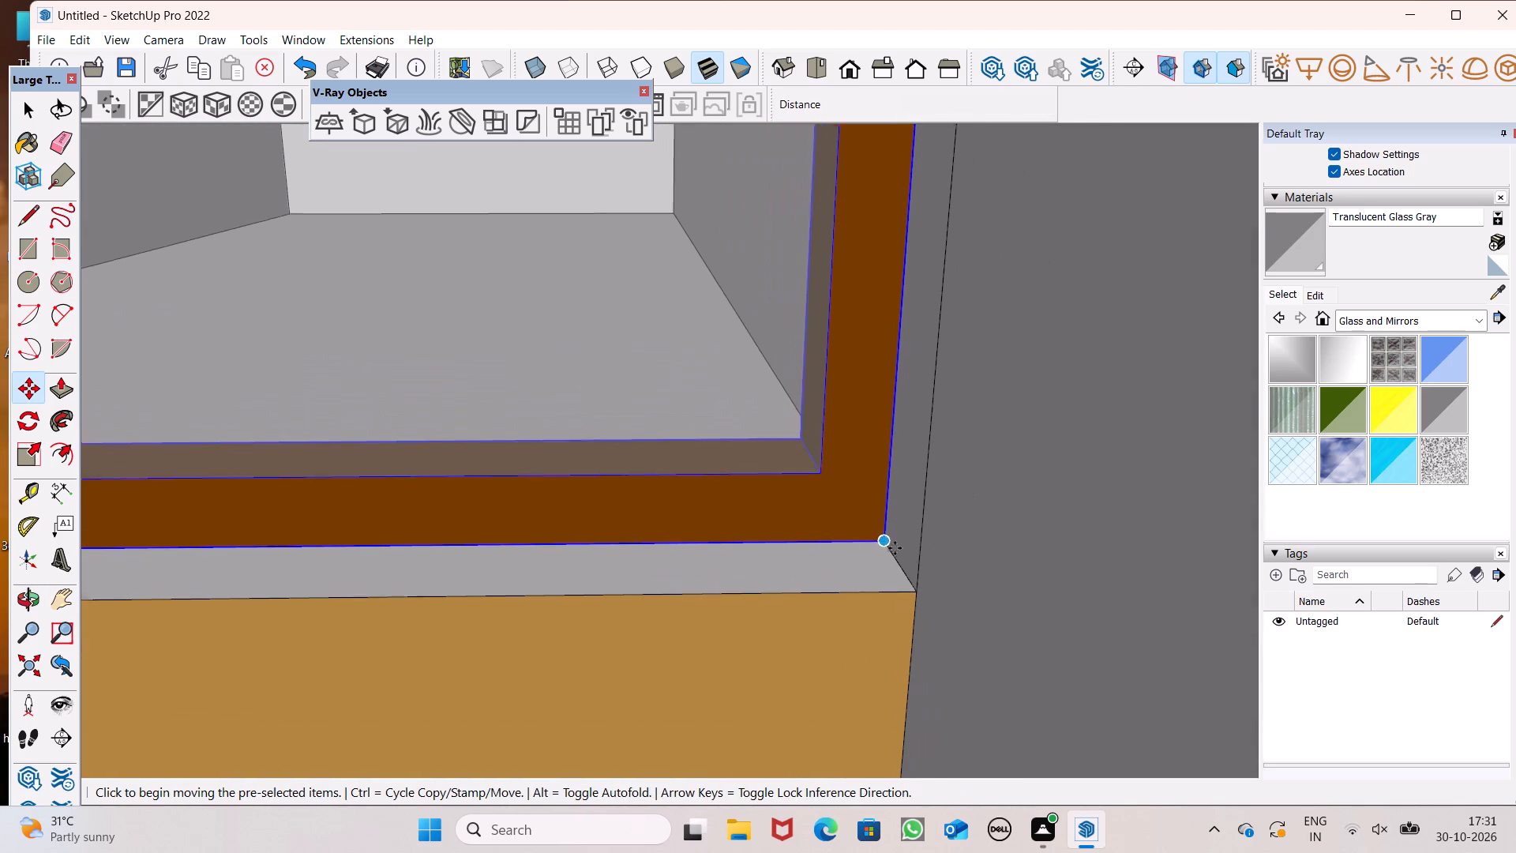
Scale the window group's width from its free side until the frame reaches the ground-floor opening's opposite jamb.
{"action": "scroll", "coordinate": [895, 548], "scroll_direction": "down", "scroll_amount": 1}
{"action": "scroll", "coordinate": [968, 531], "scroll_direction": "down", "scroll_amount": 20}
{"action": "scroll", "coordinate": [968, 531], "scroll_direction": "down", "scroll_amount": 5}
{"action": "middle_click_drag", "start_coordinate": [771, 485], "coordinate": [875, 517]}
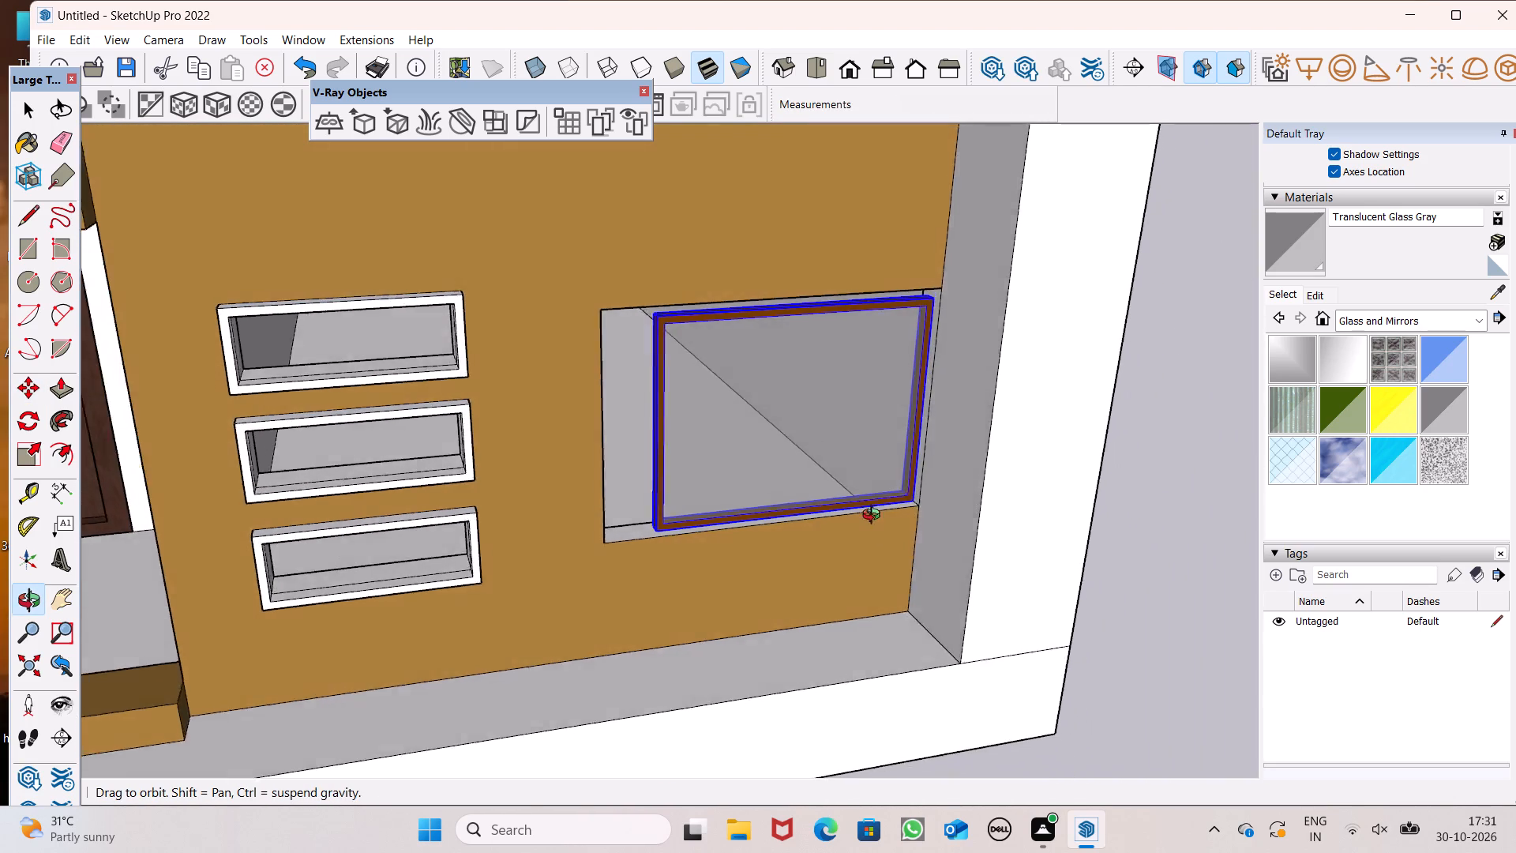
{"action": "middle_click_drag", "start_coordinate": [875, 517], "coordinate": [970, 517]}
{"action": "left_click", "coordinate": [25, 465]}
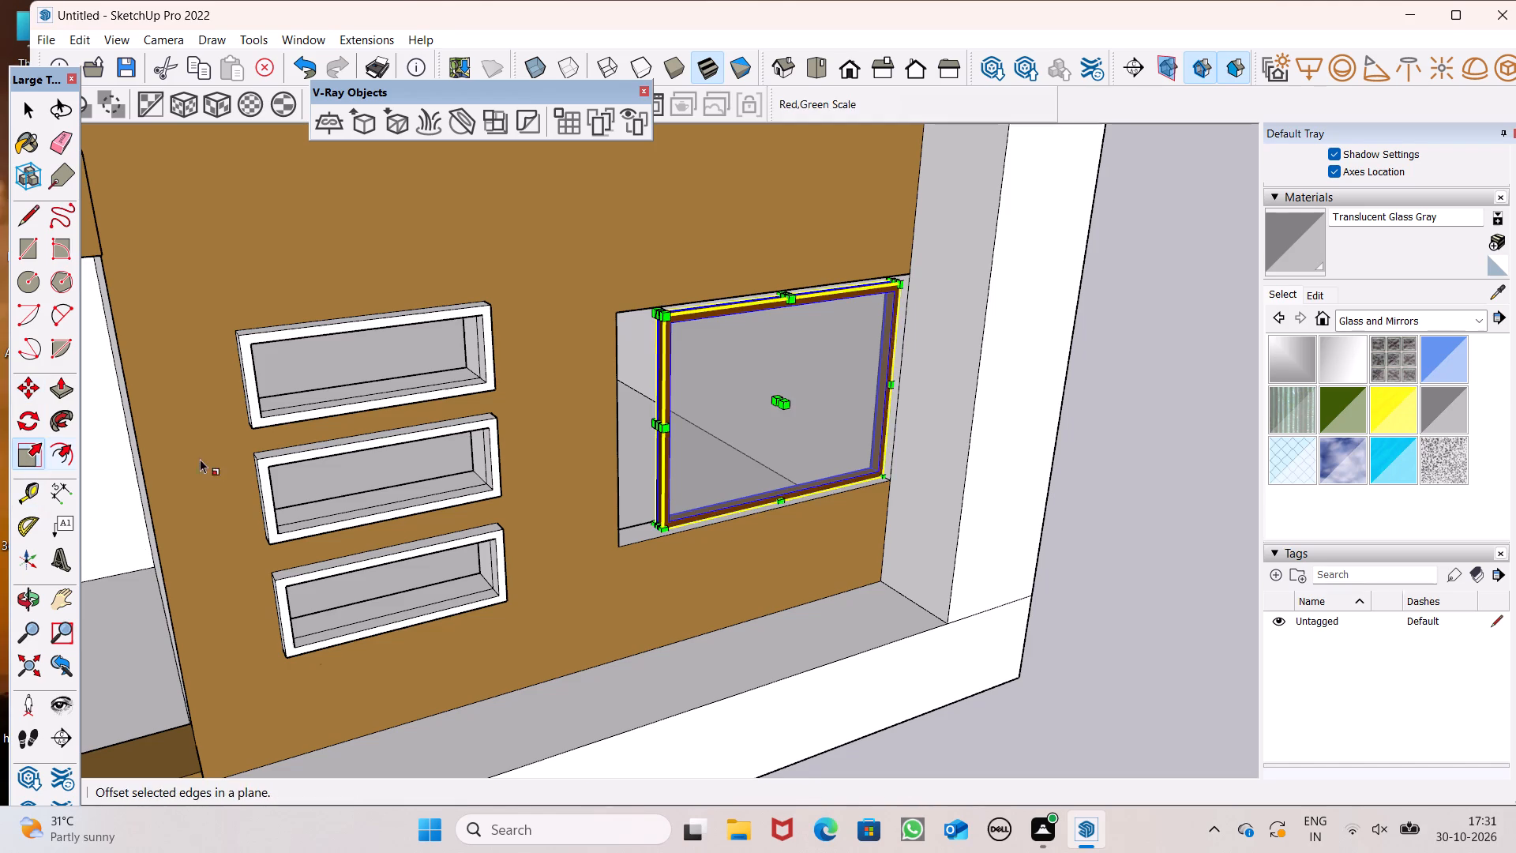
{"action": "middle_click_drag", "start_coordinate": [329, 507], "coordinate": [391, 569]}
{"action": "scroll", "coordinate": [376, 585], "scroll_direction": "up", "scroll_amount": 7}
{"action": "scroll", "coordinate": [696, 469], "scroll_direction": "down", "scroll_amount": 4}
{"action": "middle_click", "coordinate": [691, 460]}
{"action": "scroll", "coordinate": [691, 460], "scroll_direction": "up", "scroll_amount": 6}
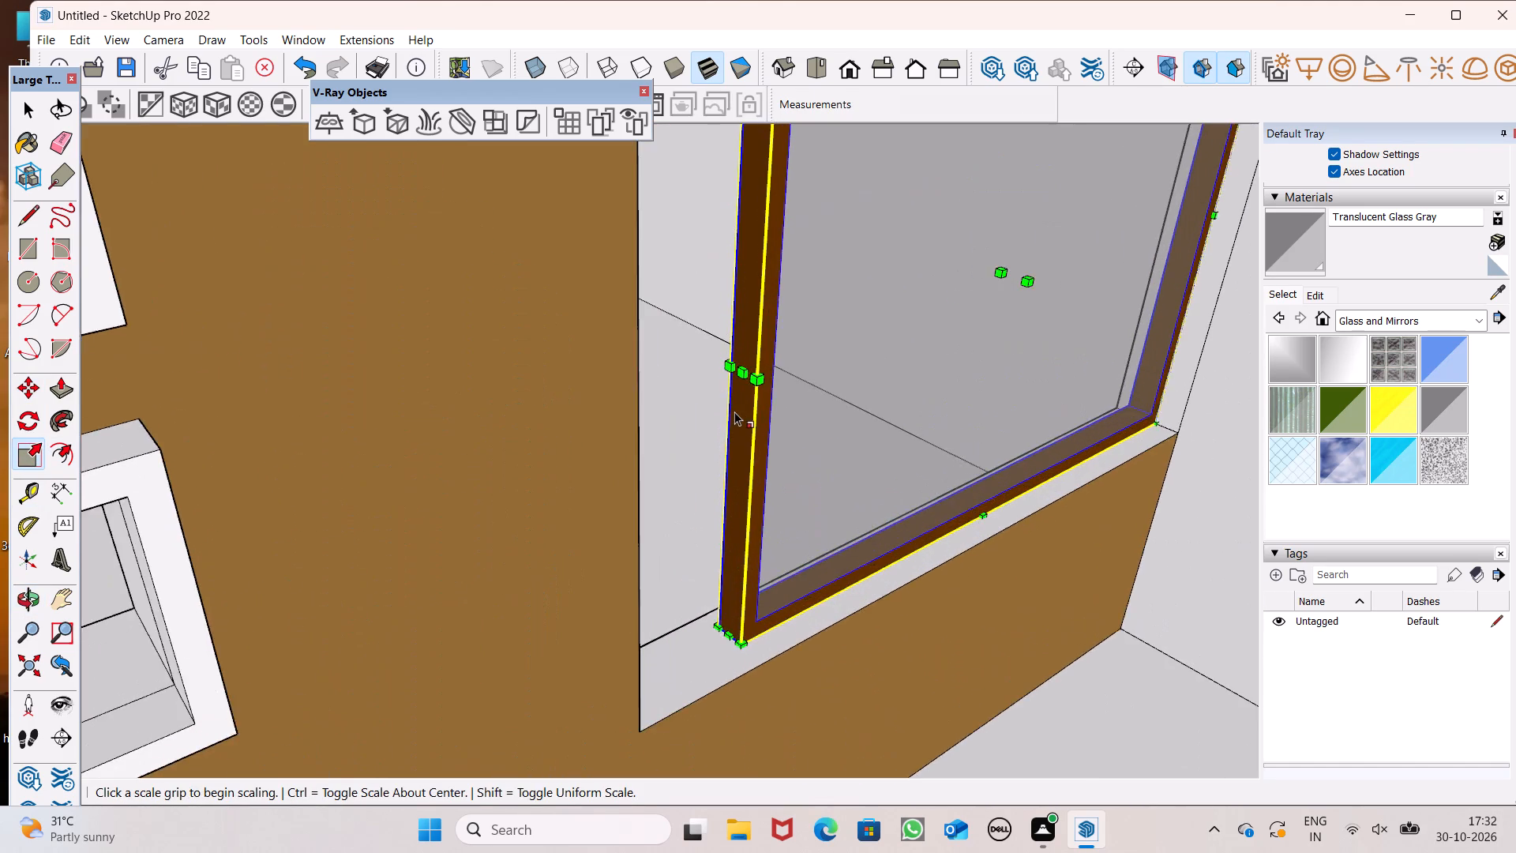
{"action": "scroll", "coordinate": [734, 411], "scroll_direction": "up", "scroll_amount": 1}
{"action": "scroll", "coordinate": [737, 413], "scroll_direction": "down", "scroll_amount": 6}
{"action": "middle_click_drag", "start_coordinate": [737, 420], "coordinate": [681, 462]}
{"action": "scroll", "coordinate": [776, 390], "scroll_direction": "up", "scroll_amount": 4}
{"action": "left_click_drag", "start_coordinate": [743, 399], "coordinate": [743, 398]}
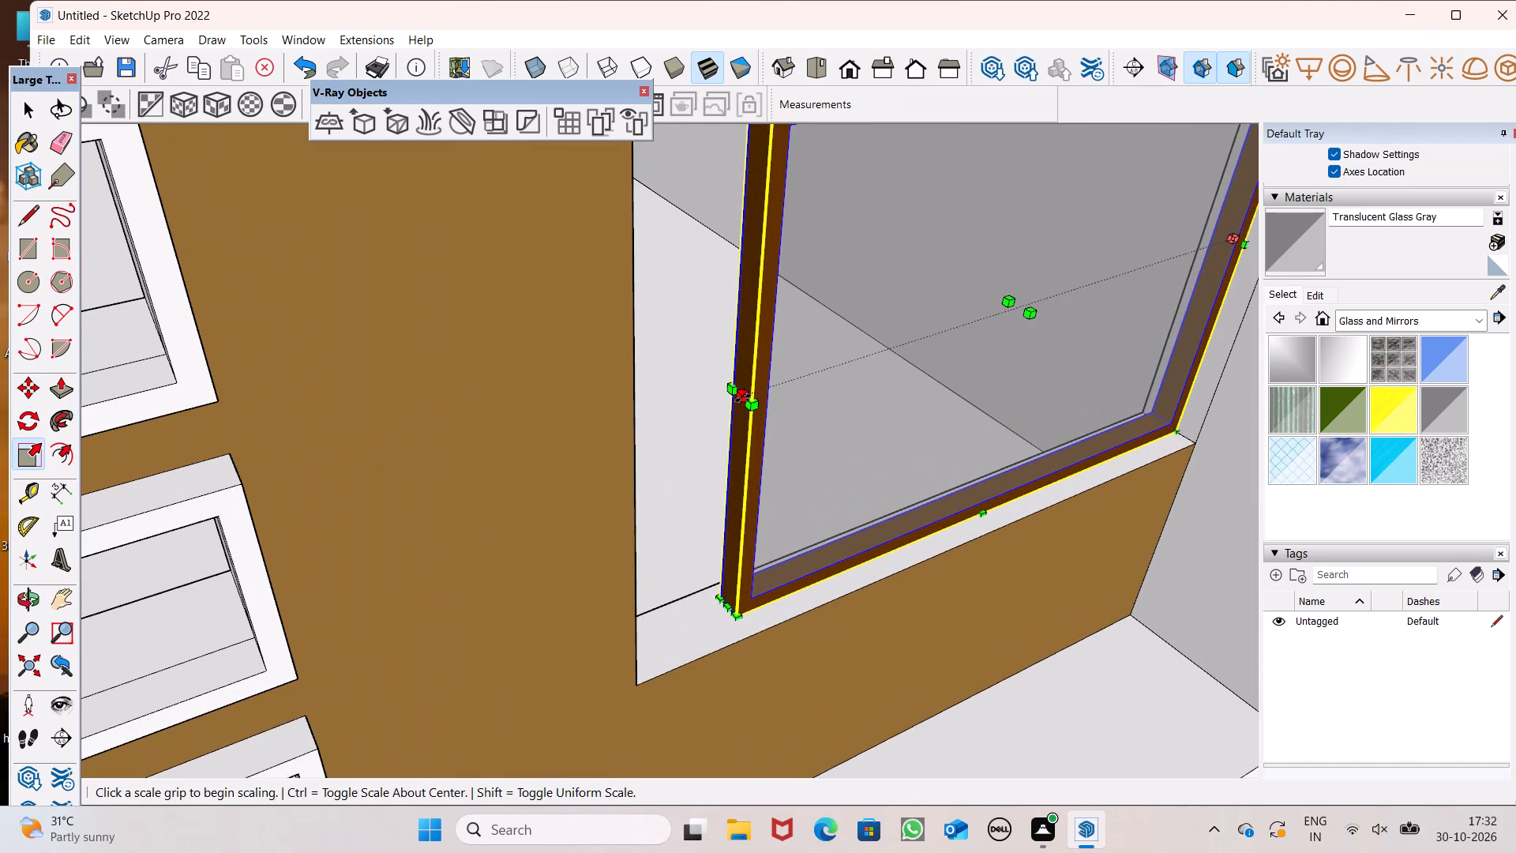
{"action": "left_click_drag", "start_coordinate": [743, 398], "coordinate": [632, 442]}
{"action": "scroll", "coordinate": [570, 492], "scroll_direction": "down", "scroll_amount": 10}
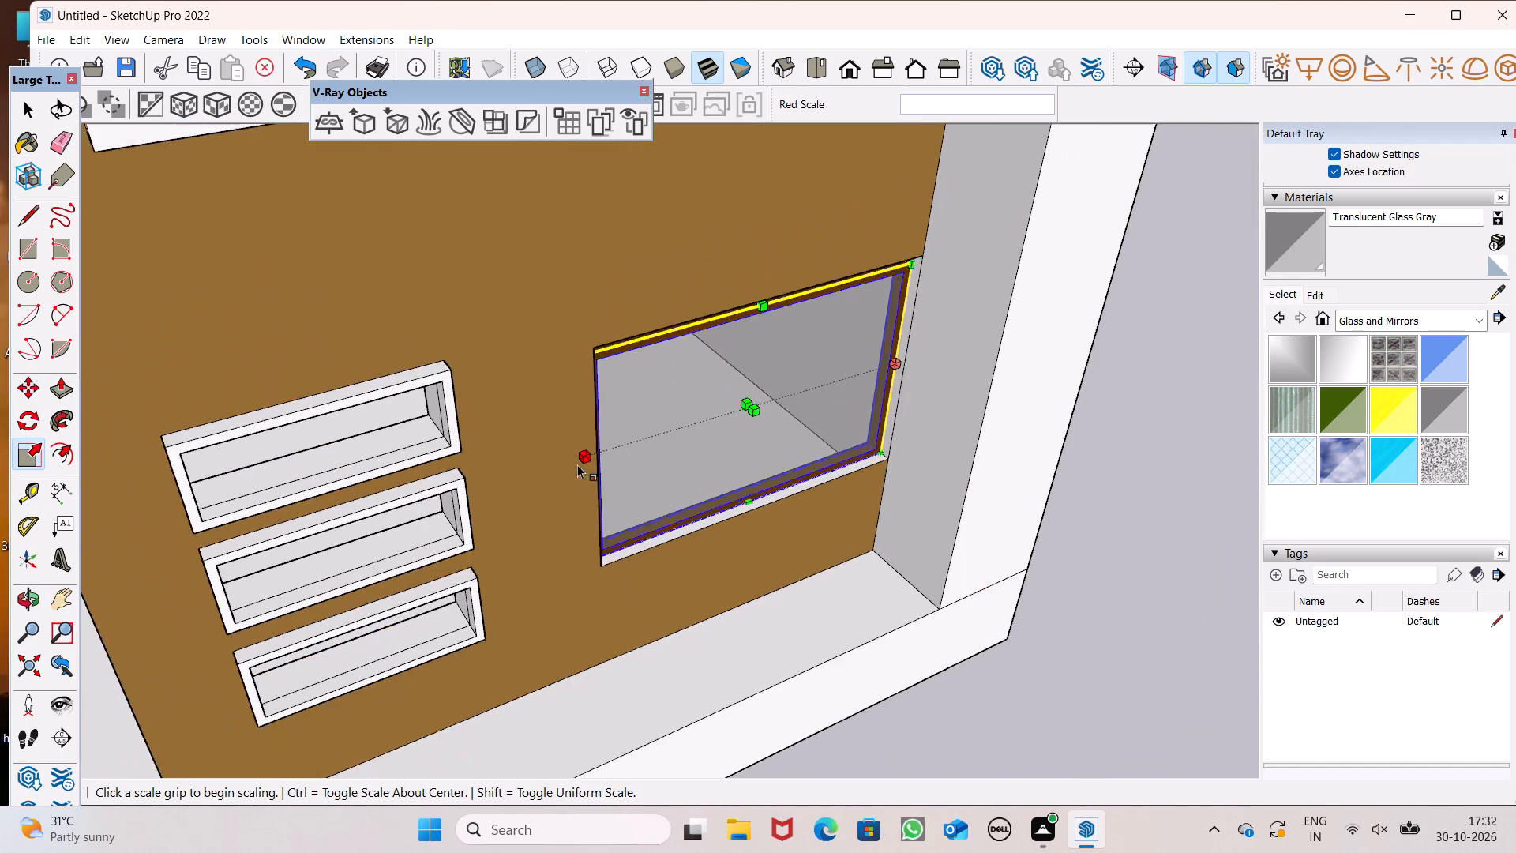
Scale the window group's height upward so its top frame meets the top edge of the ground-floor opening.
{"action": "scroll", "coordinate": [577, 464], "scroll_direction": "down", "scroll_amount": 2}
{"action": "scroll", "coordinate": [670, 287], "scroll_direction": "up", "scroll_amount": 7}
{"action": "middle_click_drag", "start_coordinate": [737, 340], "coordinate": [711, 229]}
{"action": "scroll", "coordinate": [711, 229], "scroll_direction": "up", "scroll_amount": 5}
{"action": "scroll", "coordinate": [801, 385], "scroll_direction": "up", "scroll_amount": 6}
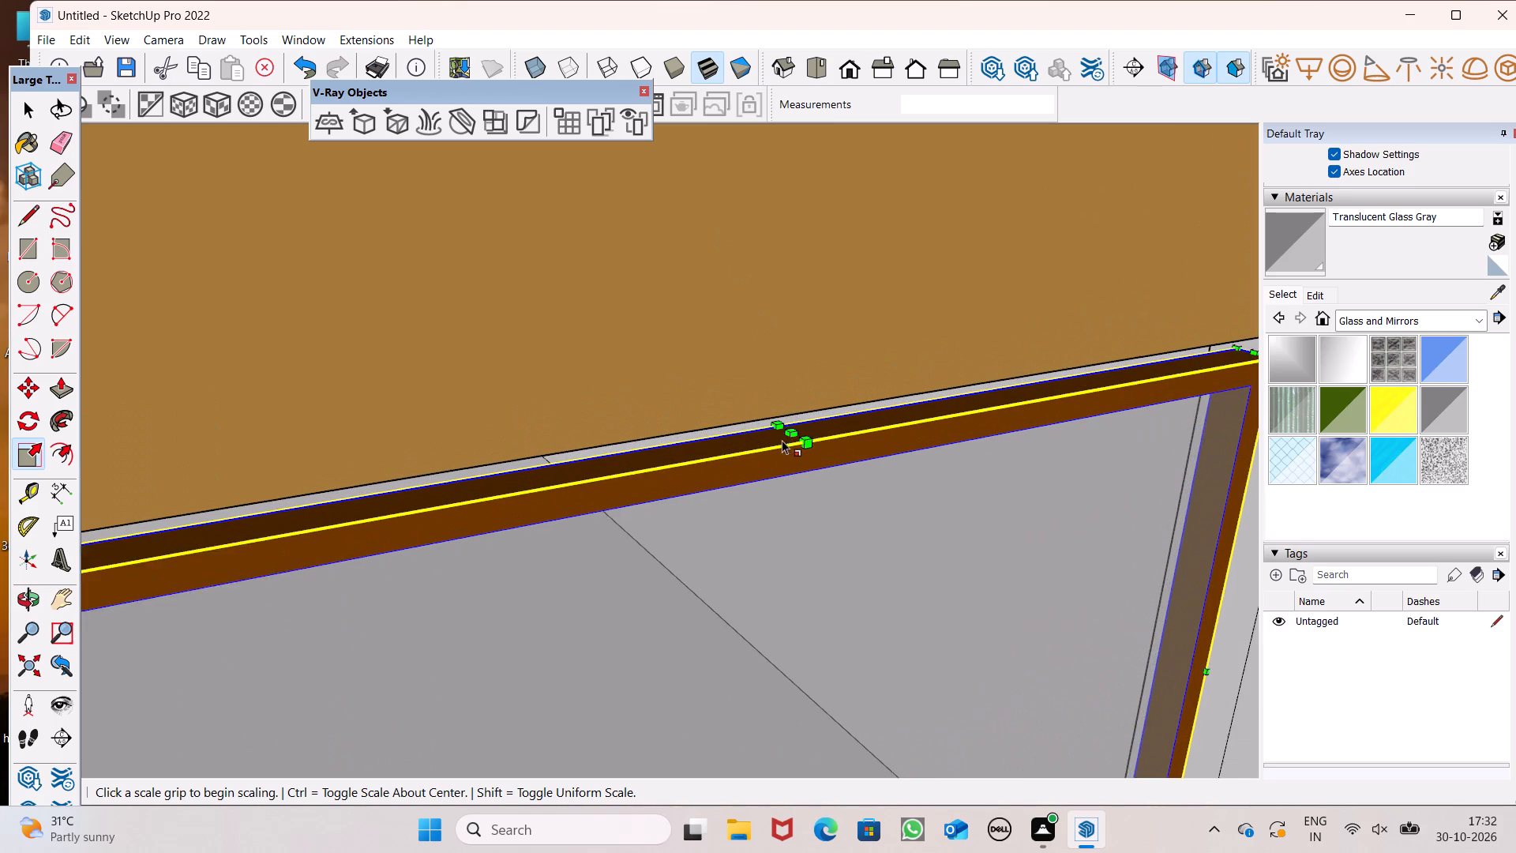
{"action": "left_click_drag", "start_coordinate": [792, 446], "coordinate": [768, 419]}
{"action": "scroll", "coordinate": [725, 408], "scroll_direction": "down", "scroll_amount": 14}
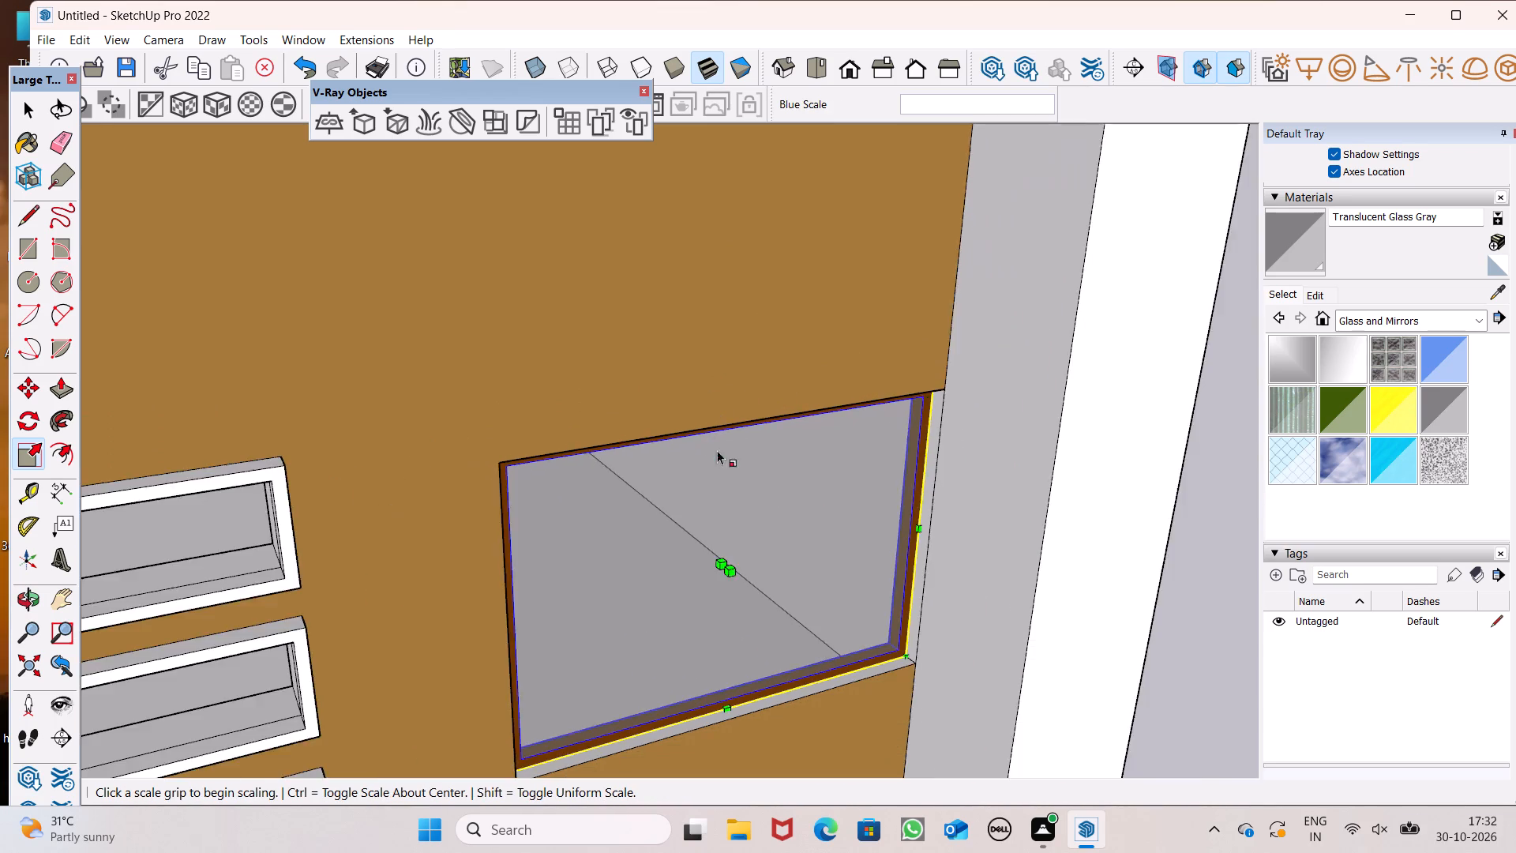
Examine the resized window's edges in the ground-floor opening, clear the selection, and review the whole facade.
{"action": "middle_click_drag", "start_coordinate": [823, 495], "coordinate": [645, 400]}
{"action": "scroll", "coordinate": [816, 494], "scroll_direction": "up", "scroll_amount": 1}
{"action": "scroll", "coordinate": [637, 397], "scroll_direction": "down", "scroll_amount": 7}
{"action": "scroll", "coordinate": [543, 419], "scroll_direction": "down", "scroll_amount": 3}
{"action": "middle_click_drag", "start_coordinate": [602, 467], "coordinate": [482, 470]}
{"action": "scroll", "coordinate": [637, 481], "scroll_direction": "up", "scroll_amount": 3}
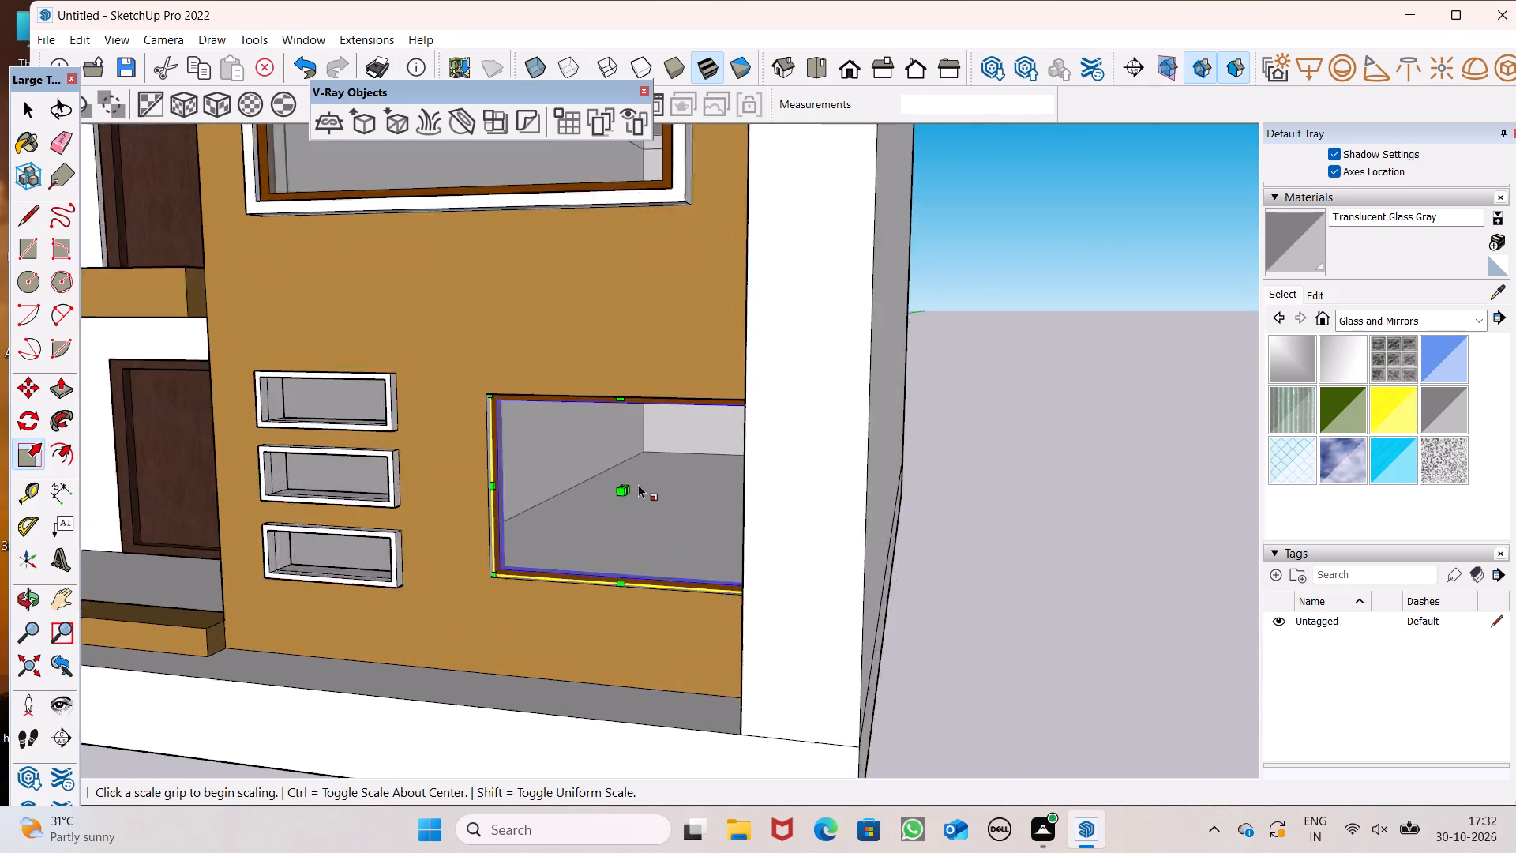
{"action": "scroll", "coordinate": [638, 484], "scroll_direction": "up", "scroll_amount": 12}
{"action": "middle_click_drag", "start_coordinate": [437, 506], "coordinate": [396, 513]}
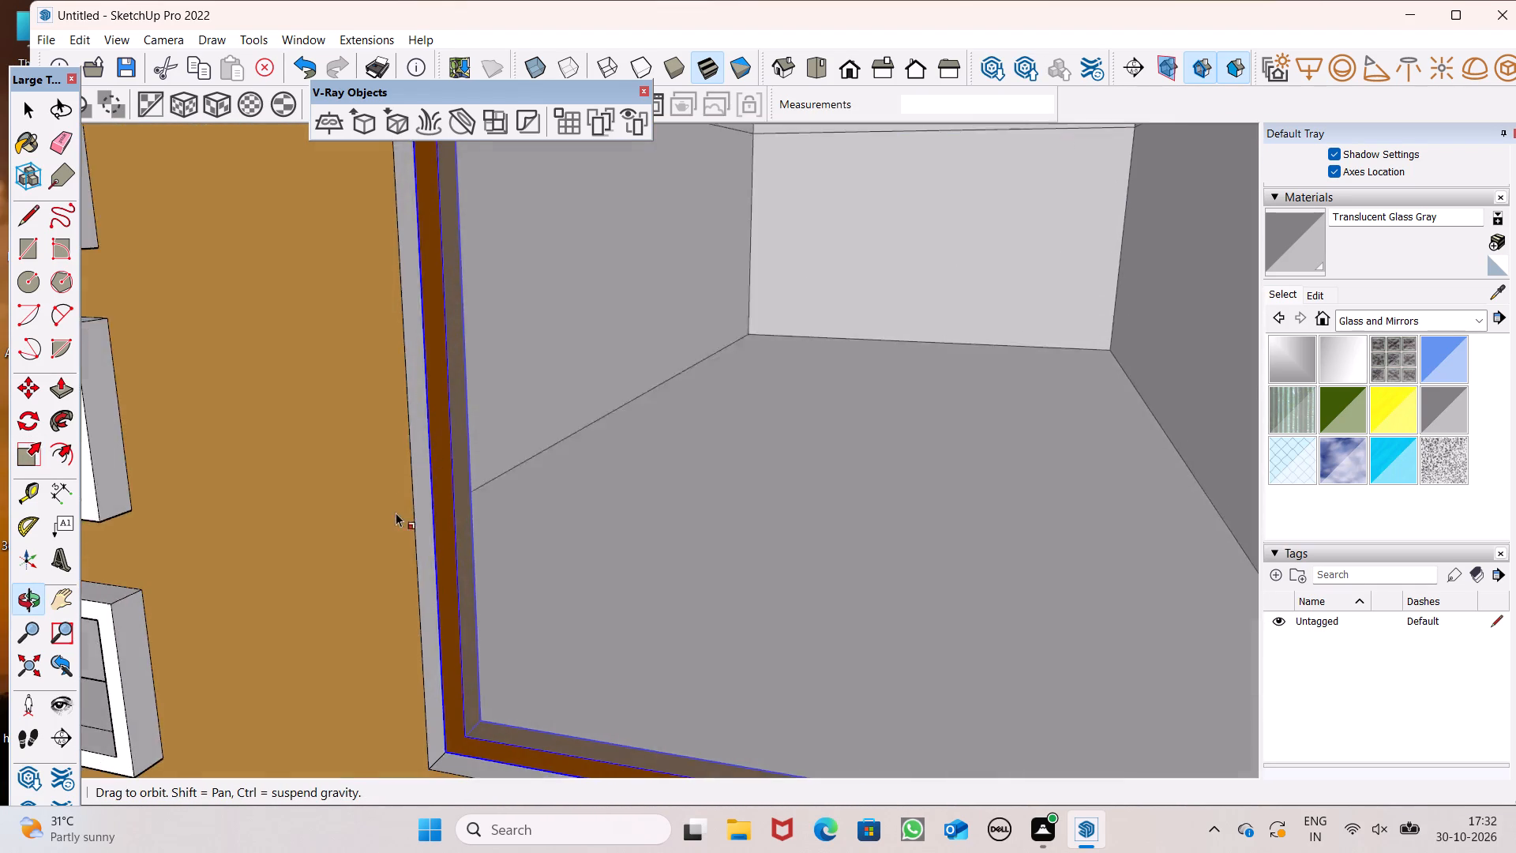
{"action": "middle_click_drag", "start_coordinate": [396, 513], "coordinate": [407, 544]}
{"action": "key", "text": "space"}
{"action": "scroll", "coordinate": [467, 426], "scroll_direction": "down", "scroll_amount": 18}
{"action": "middle_click_drag", "start_coordinate": [479, 434], "coordinate": [583, 344]}
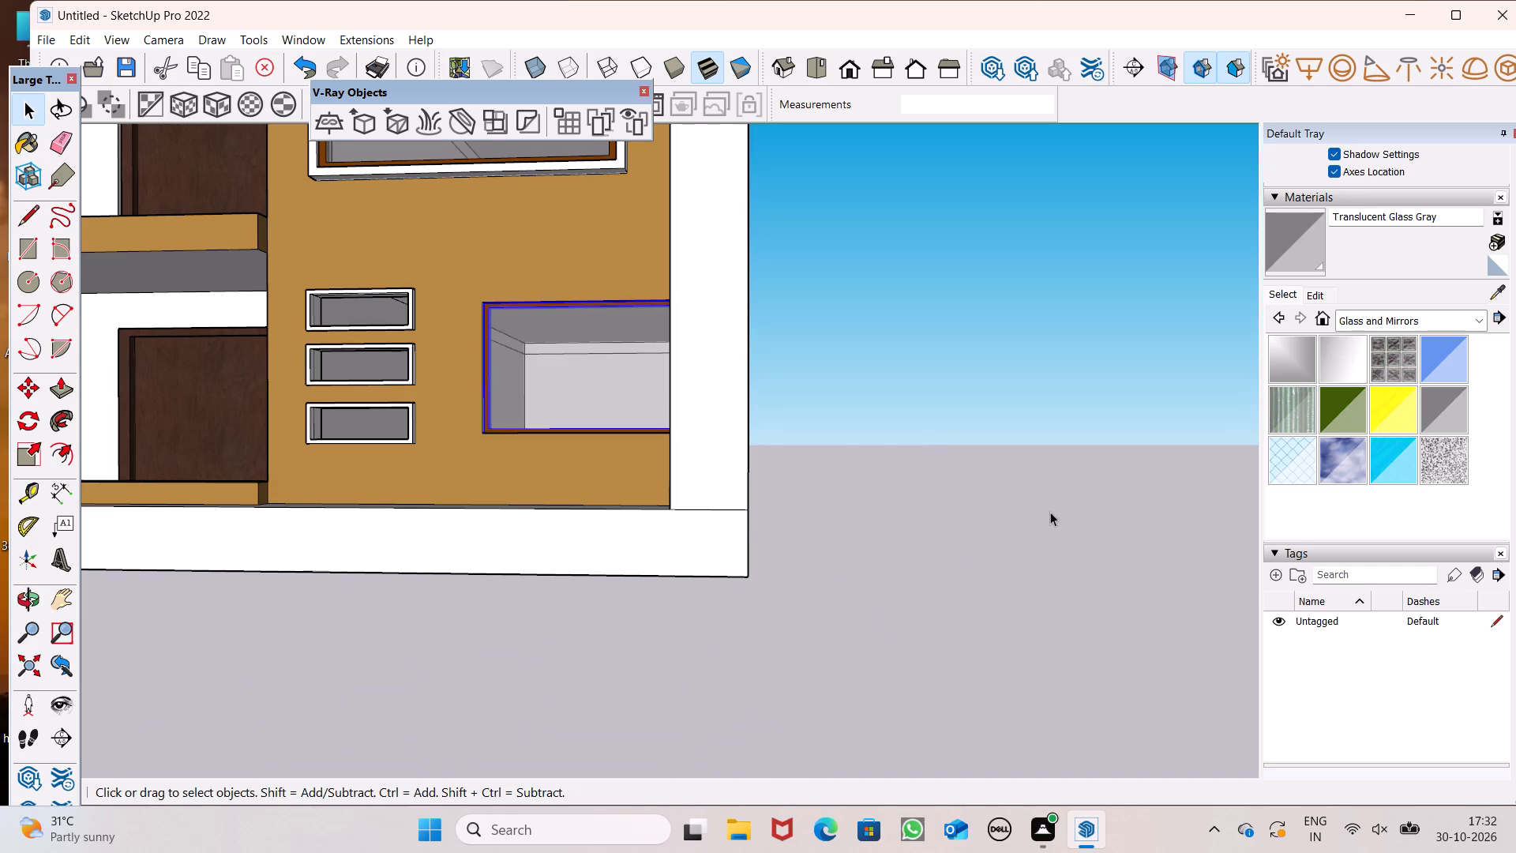
{"action": "left_click", "coordinate": [1050, 512]}
{"action": "scroll", "coordinate": [767, 385], "scroll_direction": "down", "scroll_amount": 4}
{"action": "middle_click_drag", "start_coordinate": [766, 439], "coordinate": [846, 443]}
{"action": "scroll", "coordinate": [846, 443], "scroll_direction": "up", "scroll_amount": 1}
{"action": "scroll", "coordinate": [849, 413], "scroll_direction": "down", "scroll_amount": 13}
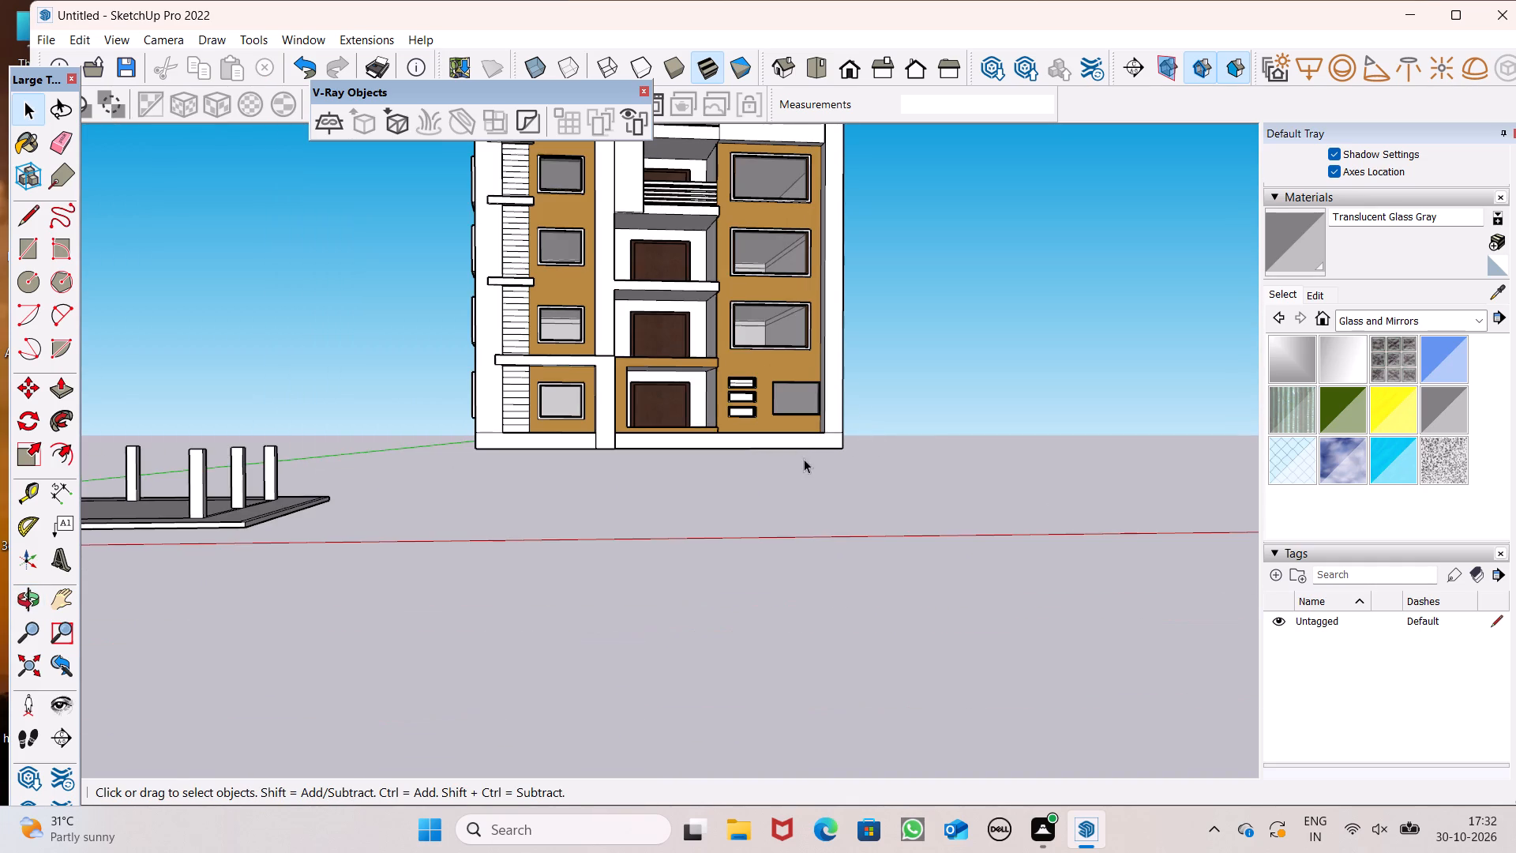
{"action": "scroll", "coordinate": [681, 379], "scroll_direction": "down", "scroll_amount": 4}
{"action": "middle_click_drag", "start_coordinate": [639, 416], "coordinate": [451, 468]}
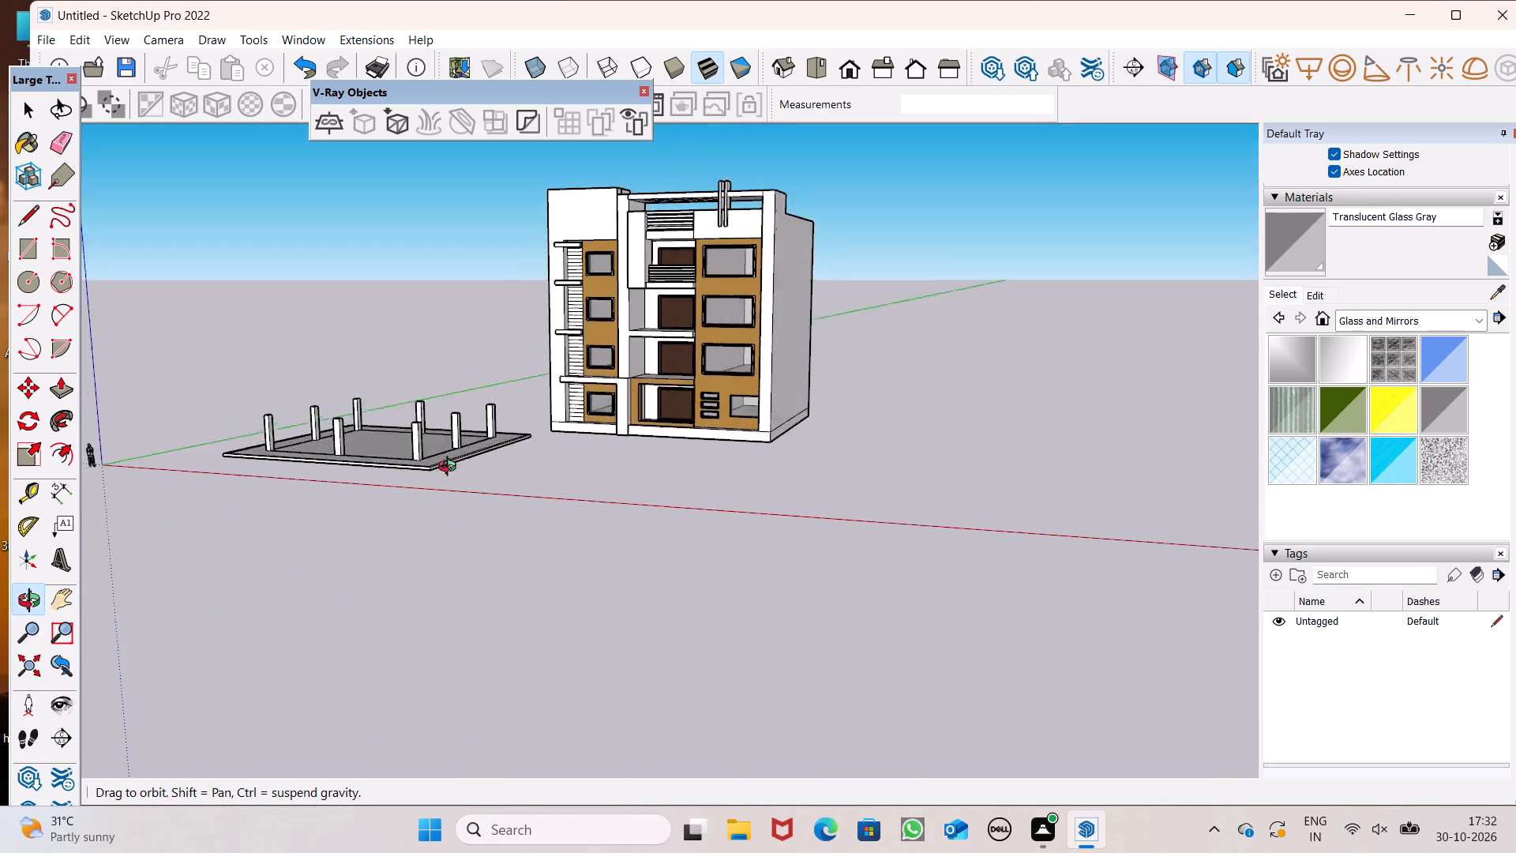
{"action": "middle_click_drag", "start_coordinate": [451, 468], "coordinate": [462, 507]}
Move the narrow column's ground-floor window group out to the open space in front of the building entrance.
{"action": "scroll", "coordinate": [630, 407], "scroll_direction": "up", "scroll_amount": 6}
{"action": "scroll", "coordinate": [739, 483], "scroll_direction": "up", "scroll_amount": 7}
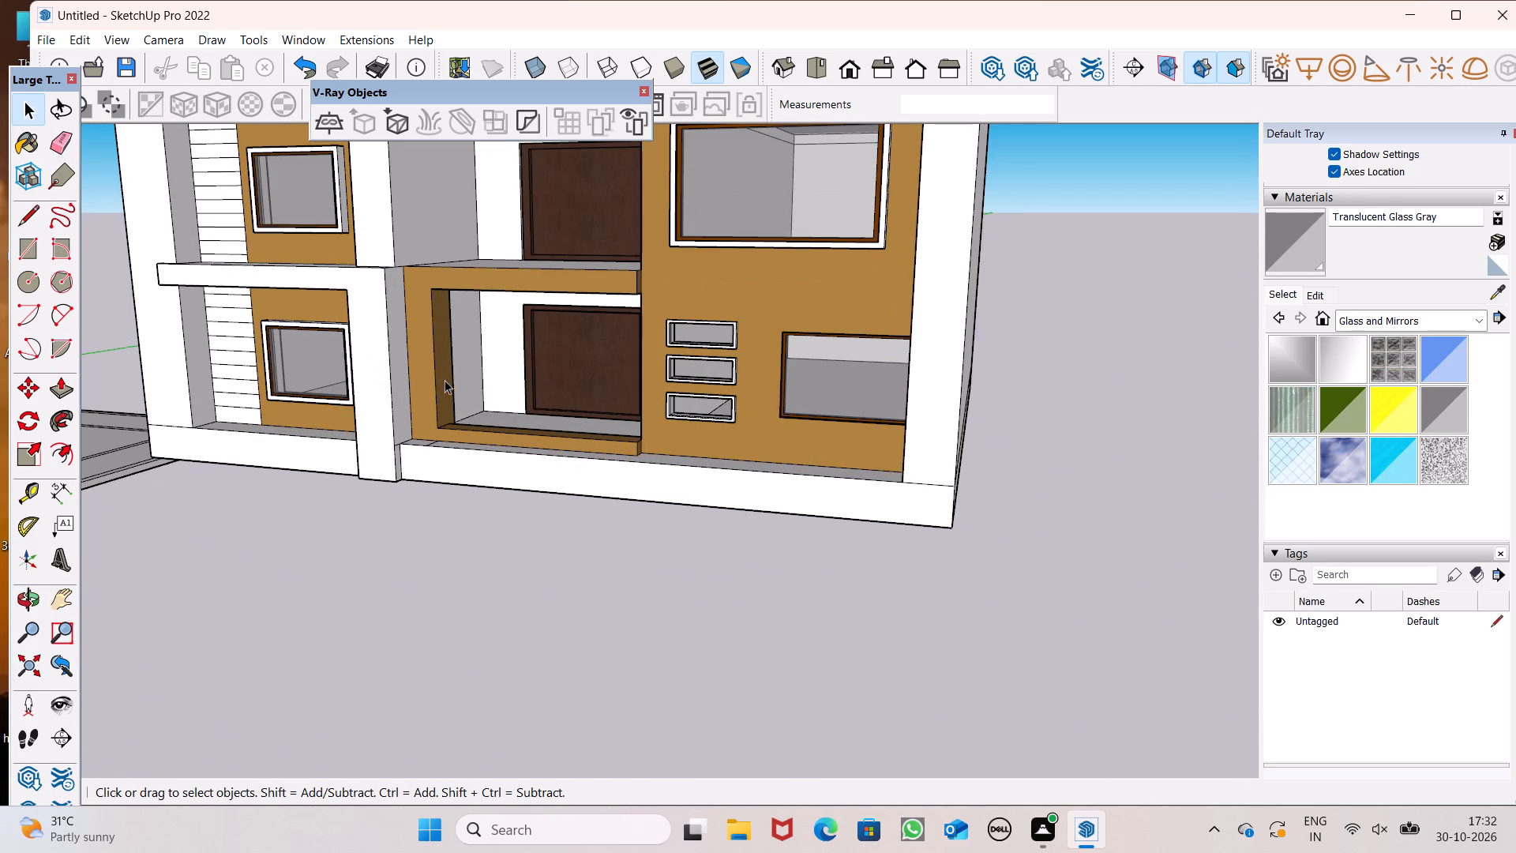
{"action": "left_click", "coordinate": [323, 352]}
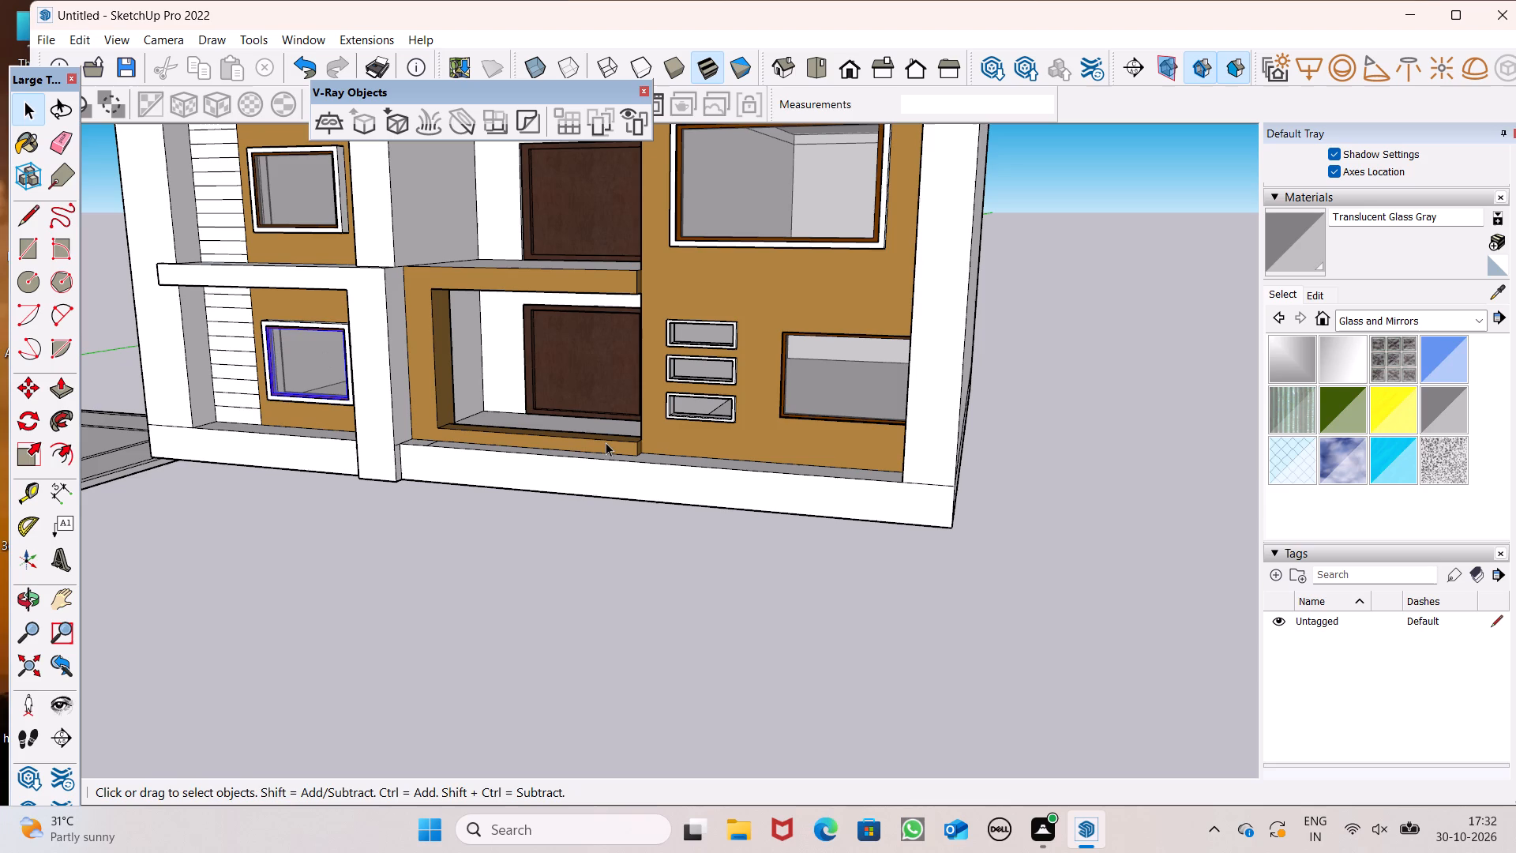
{"action": "key", "text": "m"}
{"action": "key", "text": "Return"}
{"action": "scroll", "coordinate": [626, 435], "scroll_direction": "down", "scroll_amount": 8}
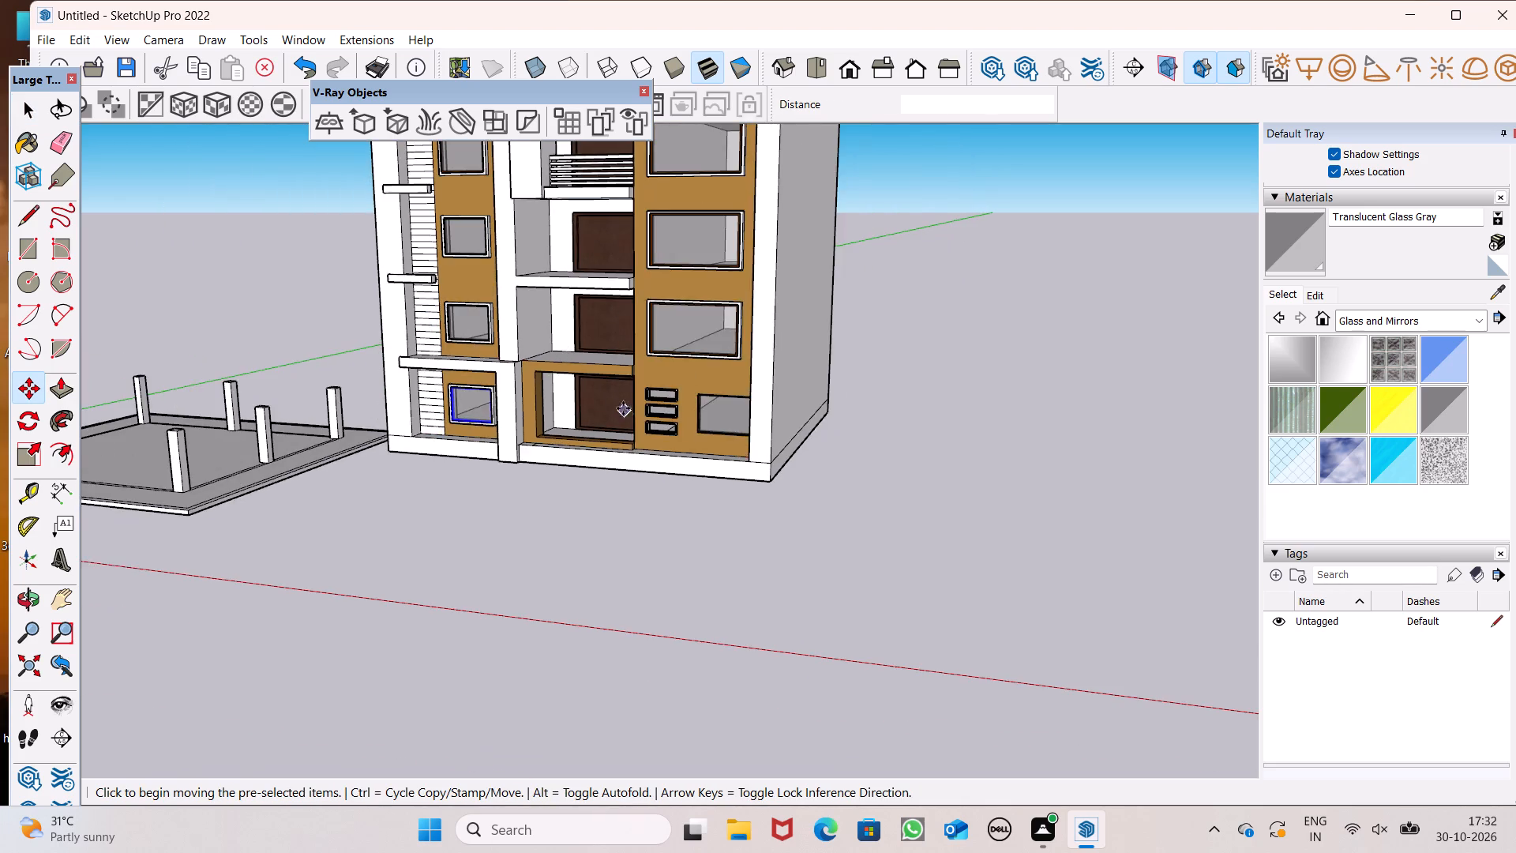
{"action": "scroll", "coordinate": [630, 434], "scroll_direction": "down", "scroll_amount": 6}
{"action": "middle_click_drag", "start_coordinate": [685, 460], "coordinate": [735, 429]}
{"action": "scroll", "coordinate": [612, 385], "scroll_direction": "up", "scroll_amount": 5}
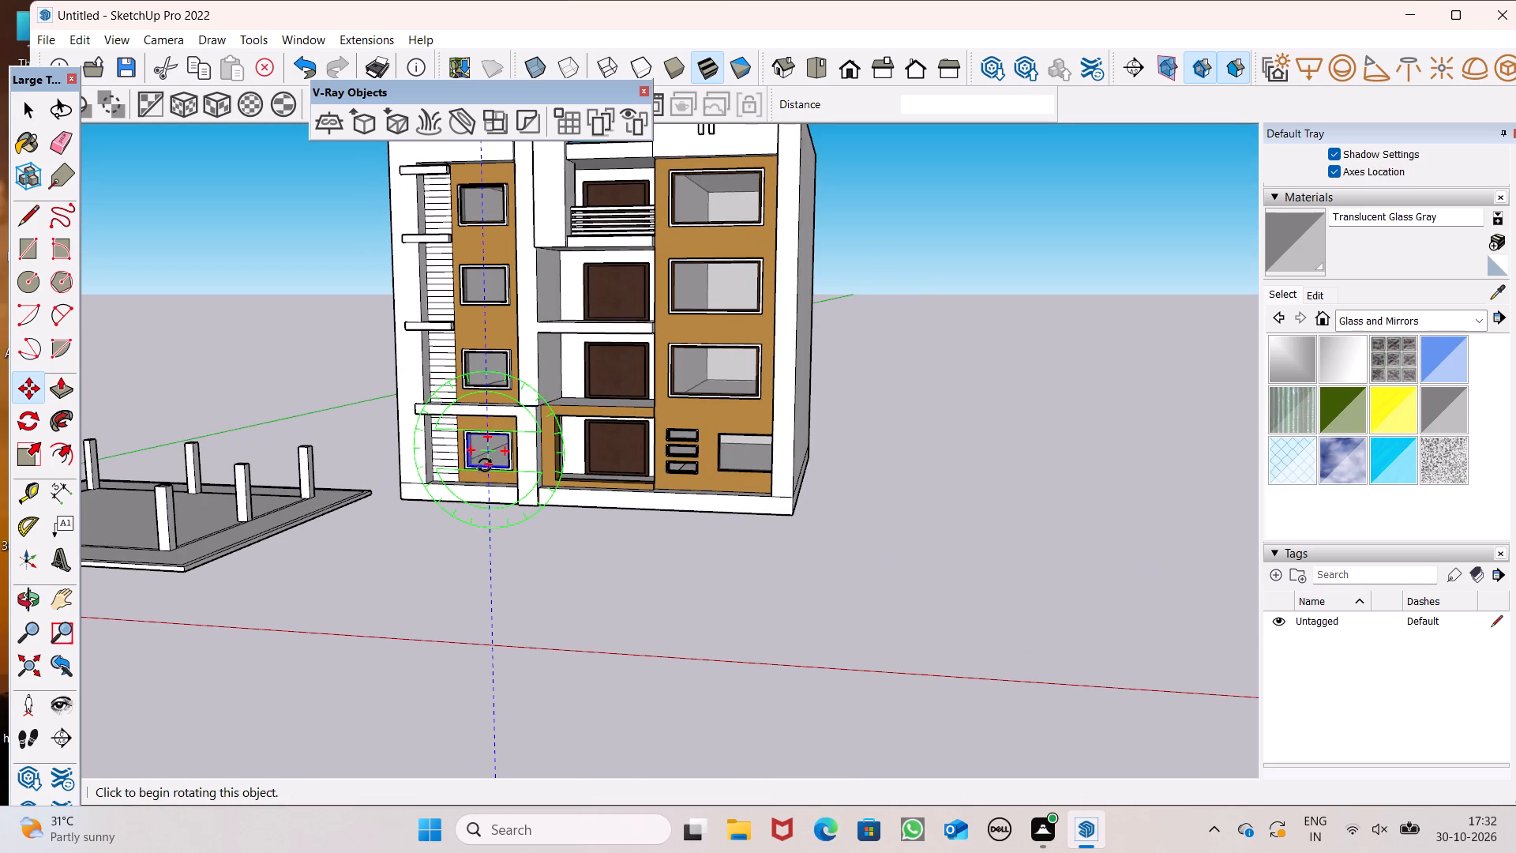
{"action": "left_click_drag", "start_coordinate": [499, 463], "coordinate": [503, 491]}
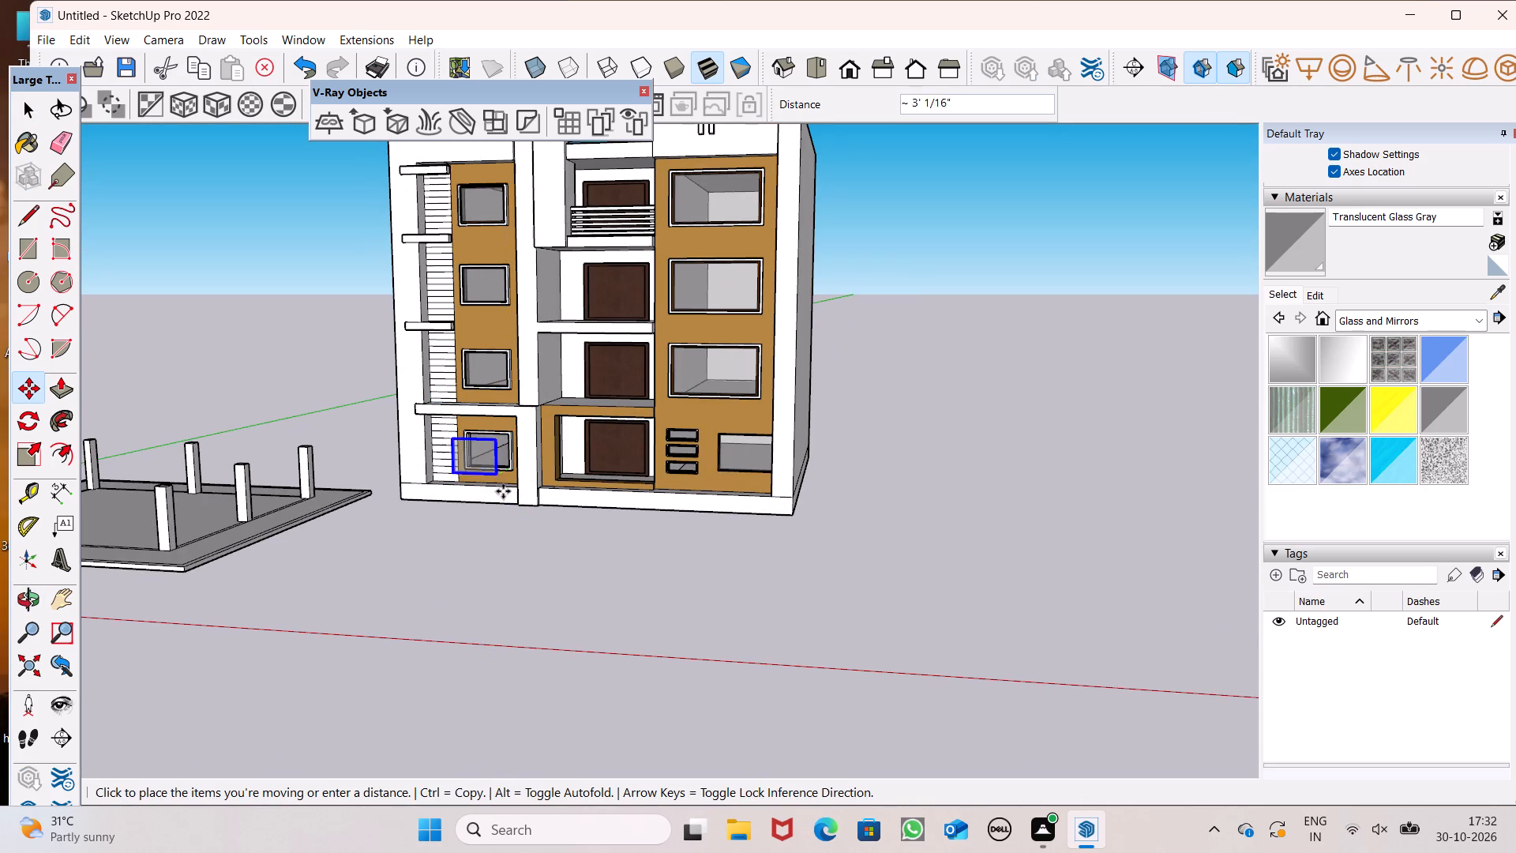
{"action": "left_click_drag", "start_coordinate": [503, 491], "coordinate": [625, 573]}
{"action": "left_click", "coordinate": [670, 595], "text": "ctrl"}
{"action": "scroll", "coordinate": [663, 577], "scroll_direction": "up", "scroll_amount": 2, "text": "ctrl"}
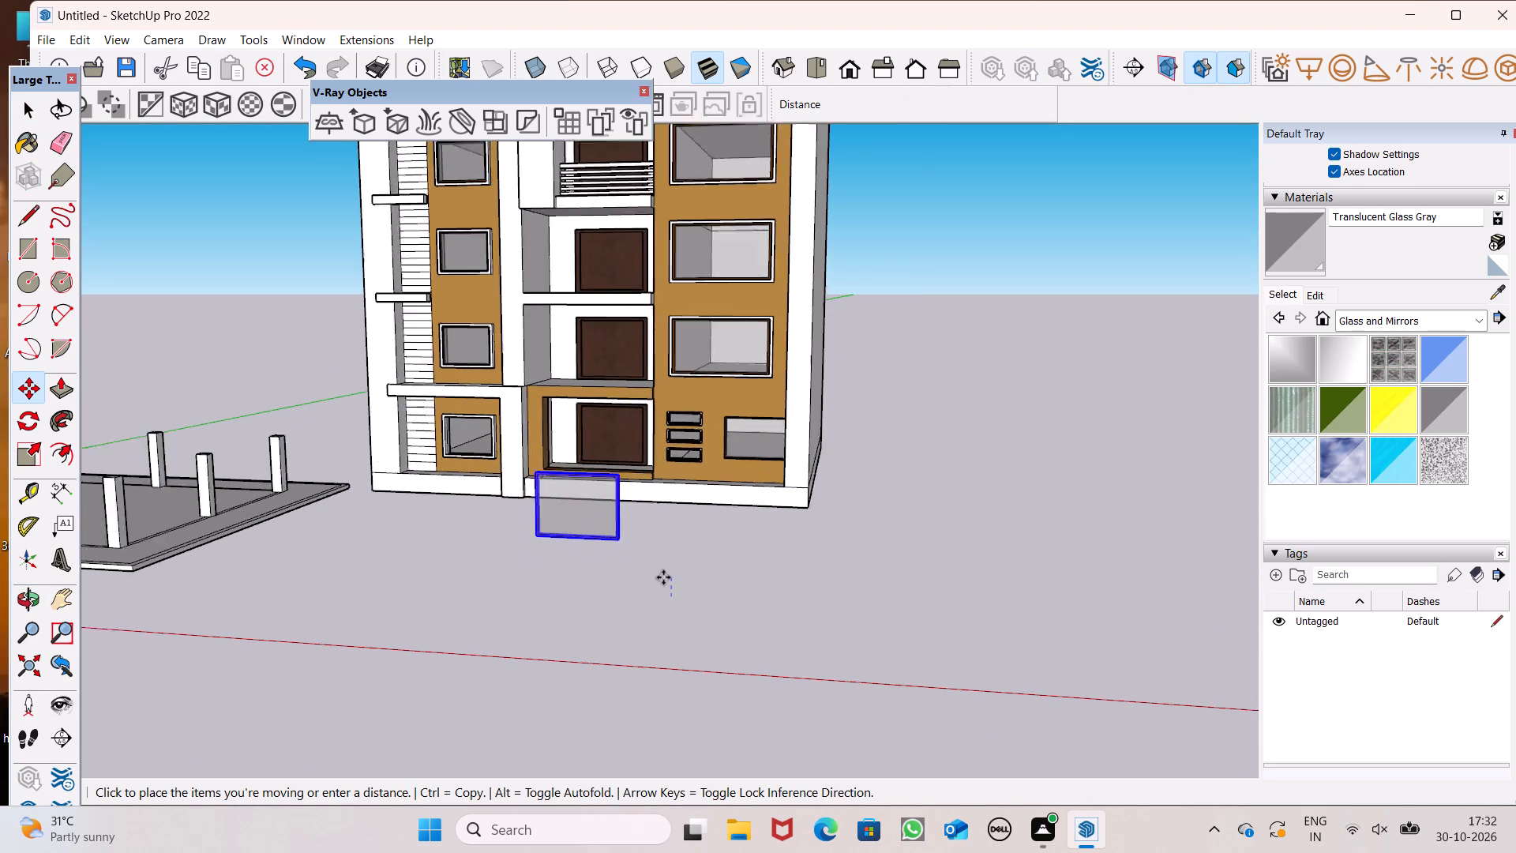
{"action": "scroll", "coordinate": [663, 577], "scroll_direction": "up", "scroll_amount": 1, "text": "ctrl"}
{"action": "left_click", "coordinate": [670, 603], "text": "ctrl"}
{"action": "scroll", "coordinate": [520, 544], "scroll_direction": "up", "scroll_amount": 1, "text": "ctrl"}
{"action": "middle_click_drag", "start_coordinate": [523, 550], "coordinate": [560, 550], "text": "ctrl"}
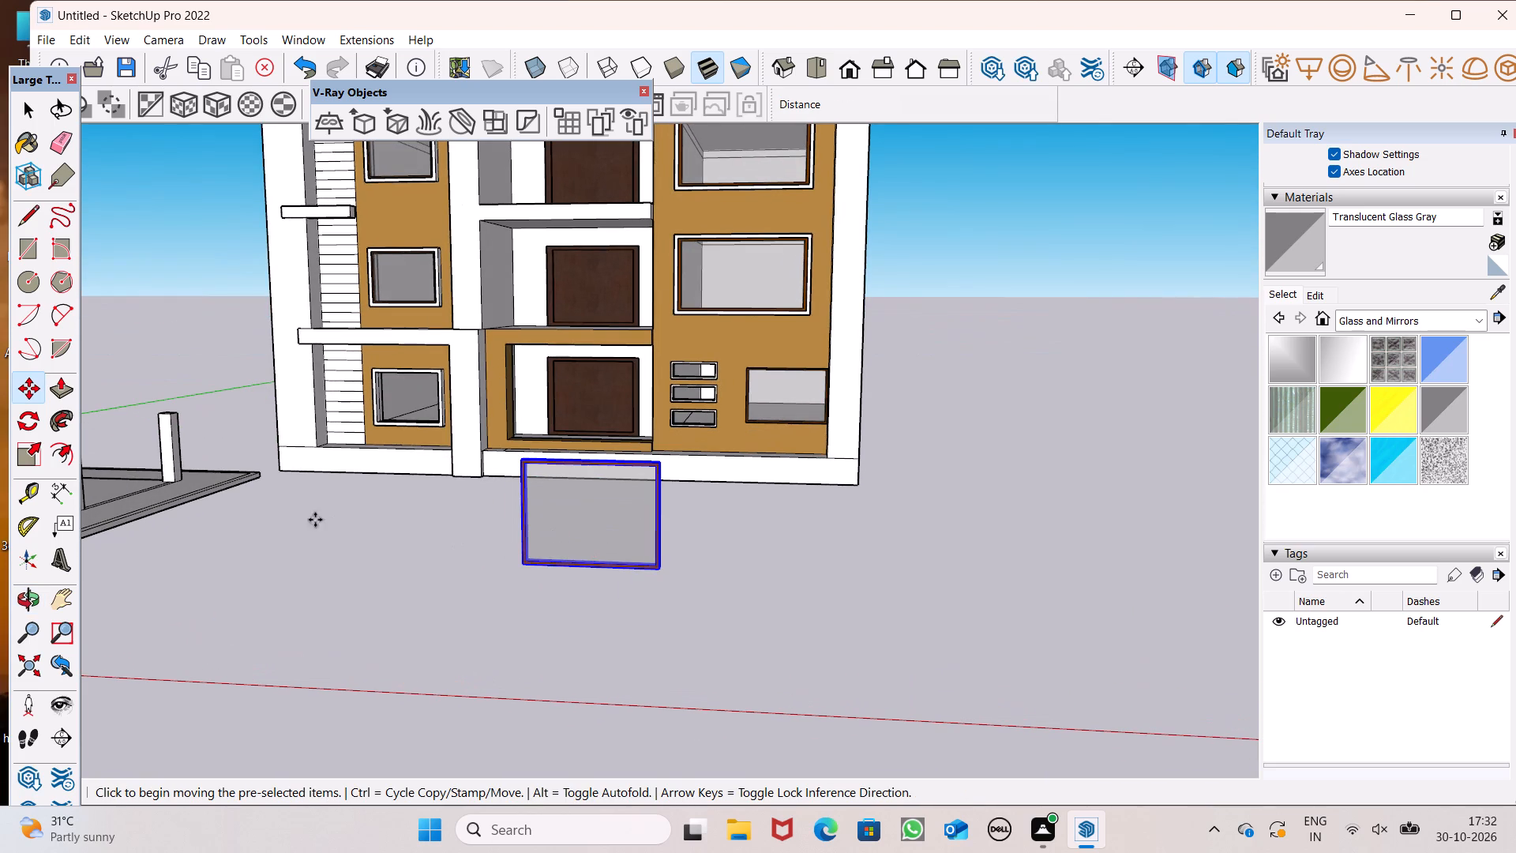
Scale the window group in front of the building down uniformly from its upper-left corner to a small fraction of its size.
{"action": "left_click", "coordinate": [18, 460], "text": "ctrl"}
{"action": "scroll", "coordinate": [561, 542], "scroll_direction": "up", "scroll_amount": 2, "text": "ctrl"}
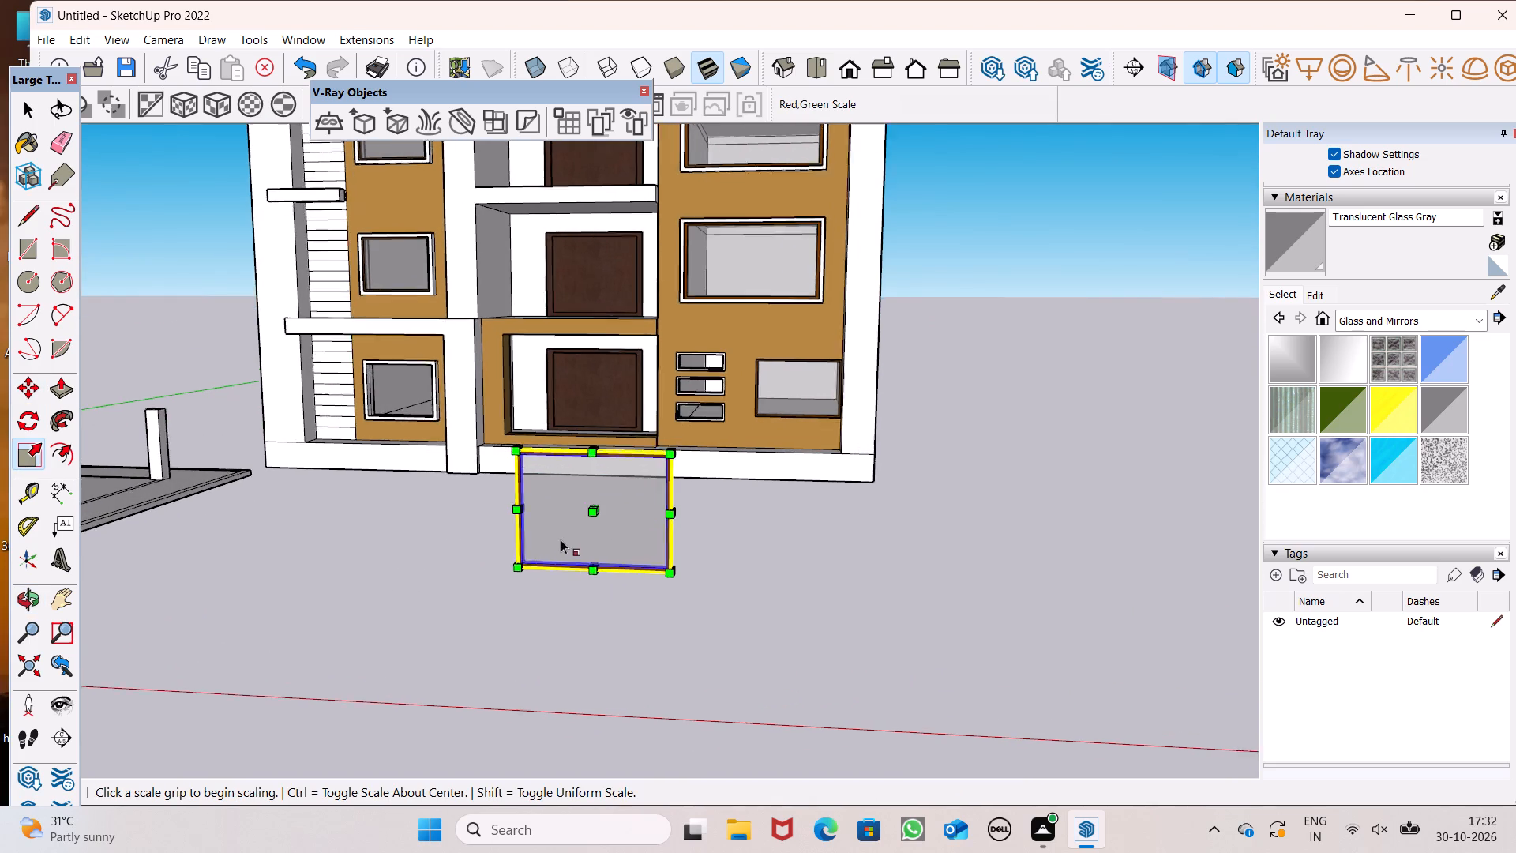
{"action": "scroll", "coordinate": [561, 539], "scroll_direction": "up", "scroll_amount": 2, "text": "ctrl"}
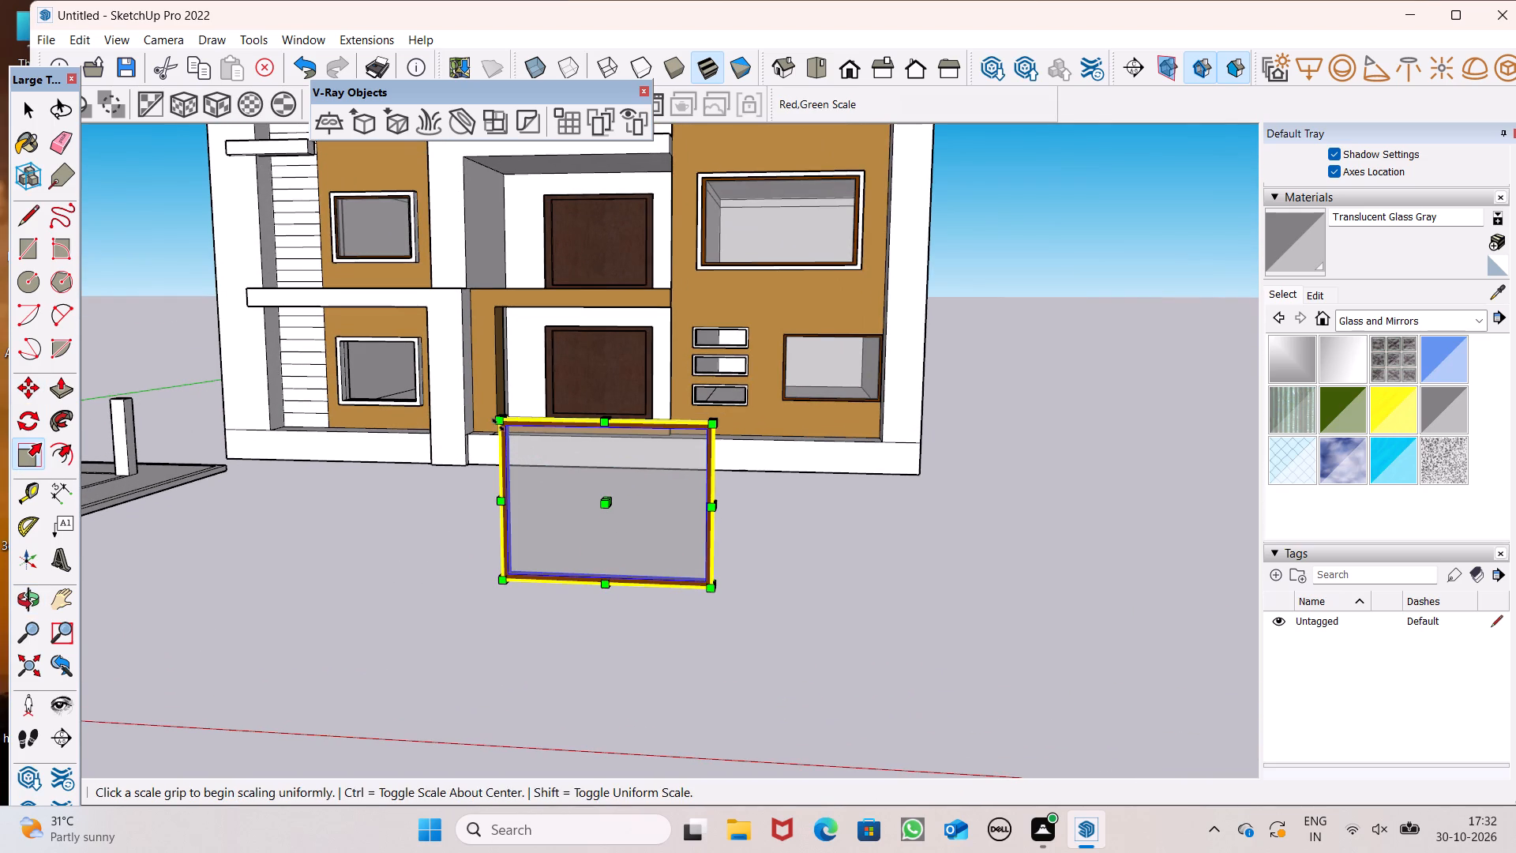
{"action": "left_click_drag", "start_coordinate": [499, 425], "coordinate": [592, 596], "text": "ctrl"}
{"action": "scroll", "coordinate": [677, 448], "scroll_direction": "down", "scroll_amount": 5, "text": "ctrl"}
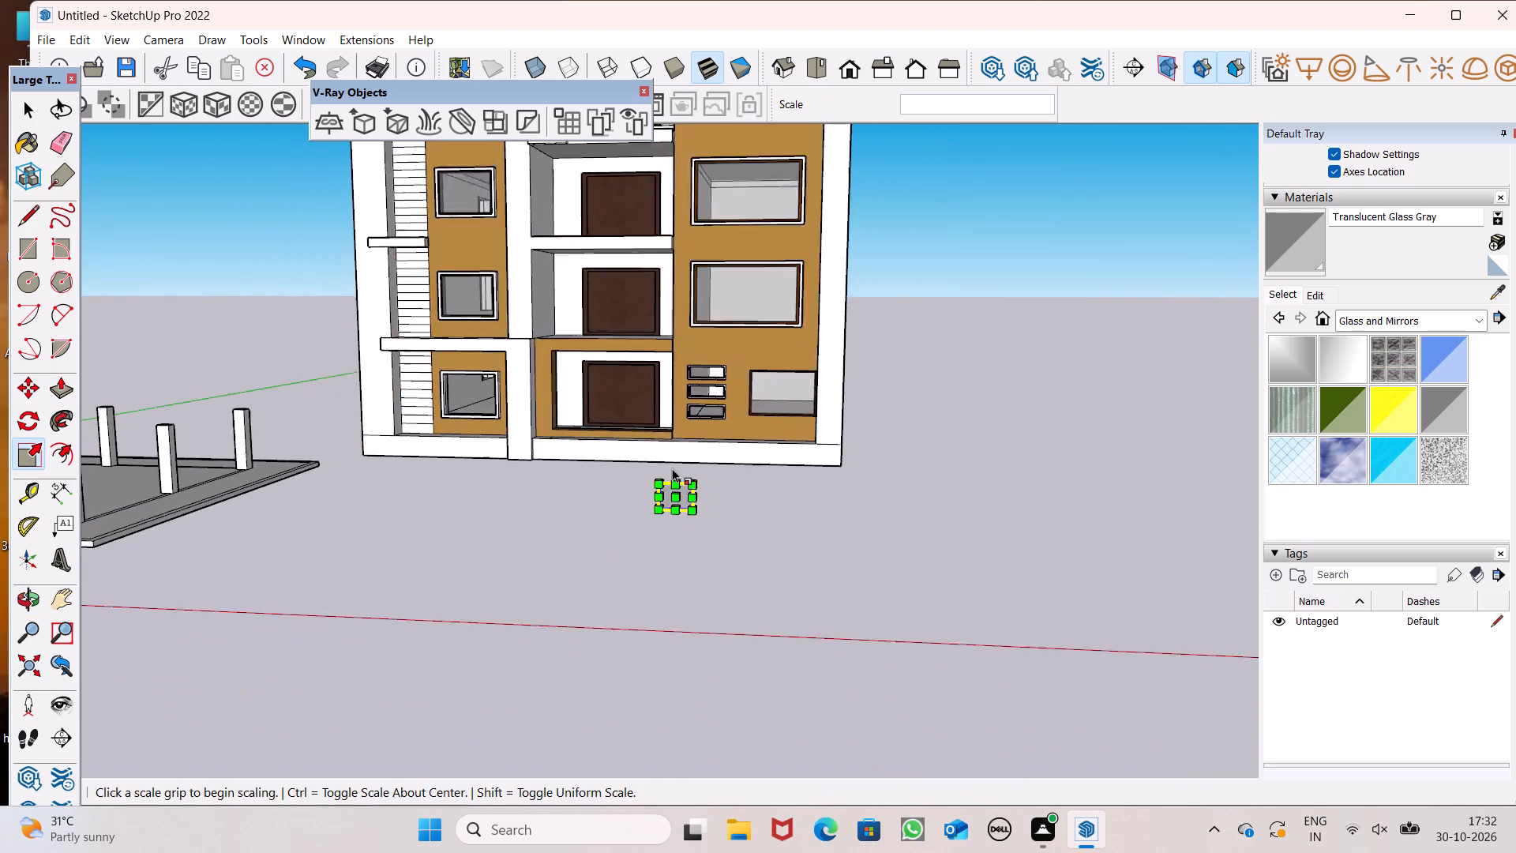
Scale the small window group's height down from its top edge to make it a low horizontal frame.
{"action": "middle_click_drag", "start_coordinate": [669, 544], "coordinate": [666, 646], "text": "ctrl"}
{"action": "scroll", "coordinate": [672, 620], "scroll_direction": "up", "scroll_amount": 7, "text": "ctrl"}
{"action": "scroll", "coordinate": [595, 653], "scroll_direction": "up", "scroll_amount": 7, "text": "ctrl"}
{"action": "scroll", "coordinate": [651, 592], "scroll_direction": "up", "scroll_amount": 3, "text": "ctrl"}
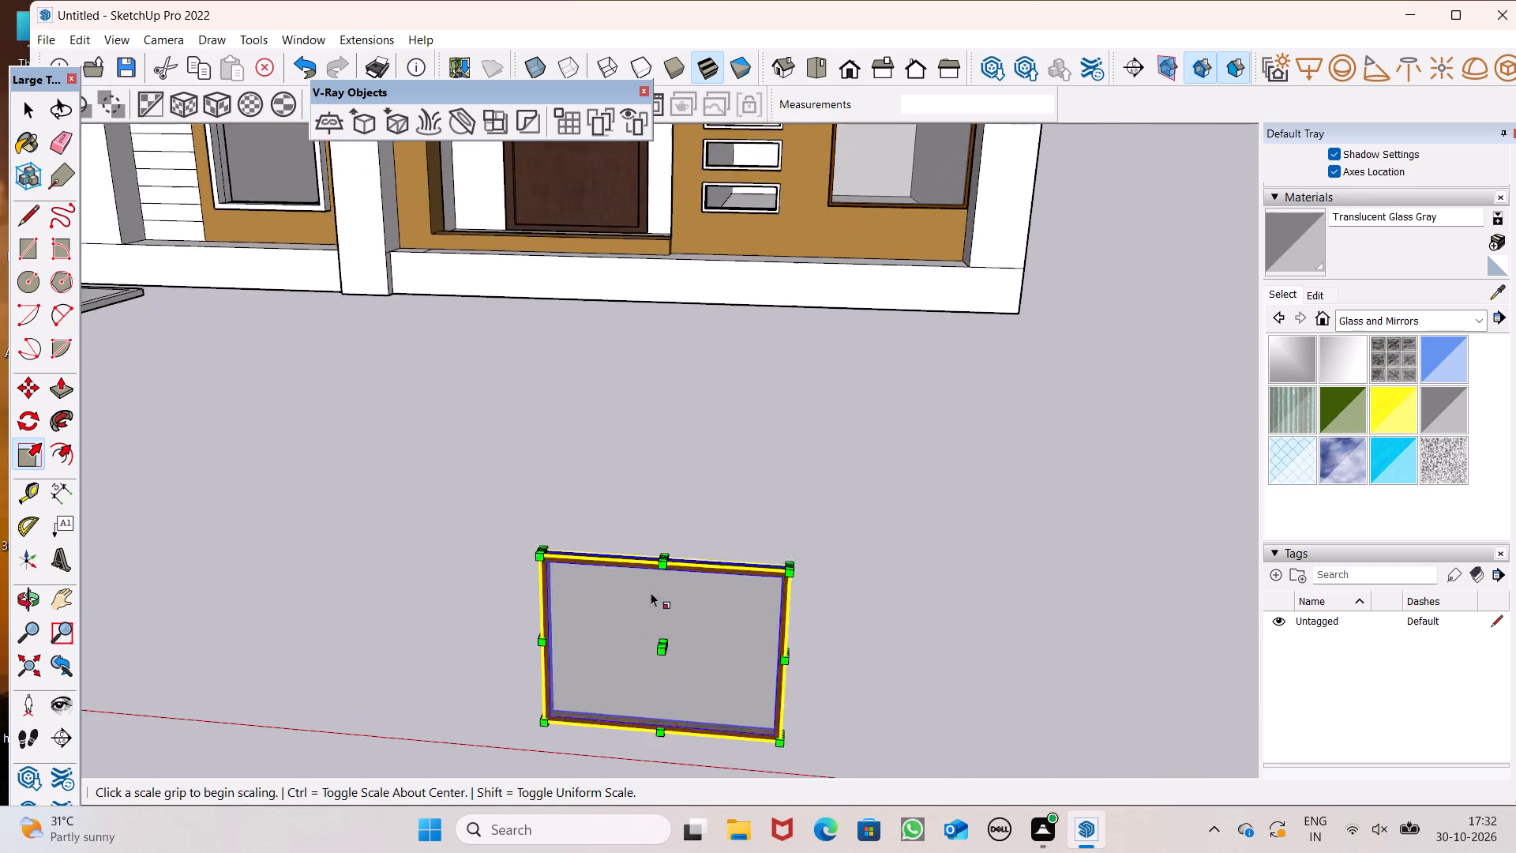
{"action": "scroll", "coordinate": [651, 592], "scroll_direction": "up", "scroll_amount": 5, "text": "ctrl"}
{"action": "scroll", "coordinate": [681, 528], "scroll_direction": "up", "scroll_amount": 7, "text": "ctrl"}
{"action": "scroll", "coordinate": [682, 515], "scroll_direction": "down", "scroll_amount": 7, "text": "ctrl"}
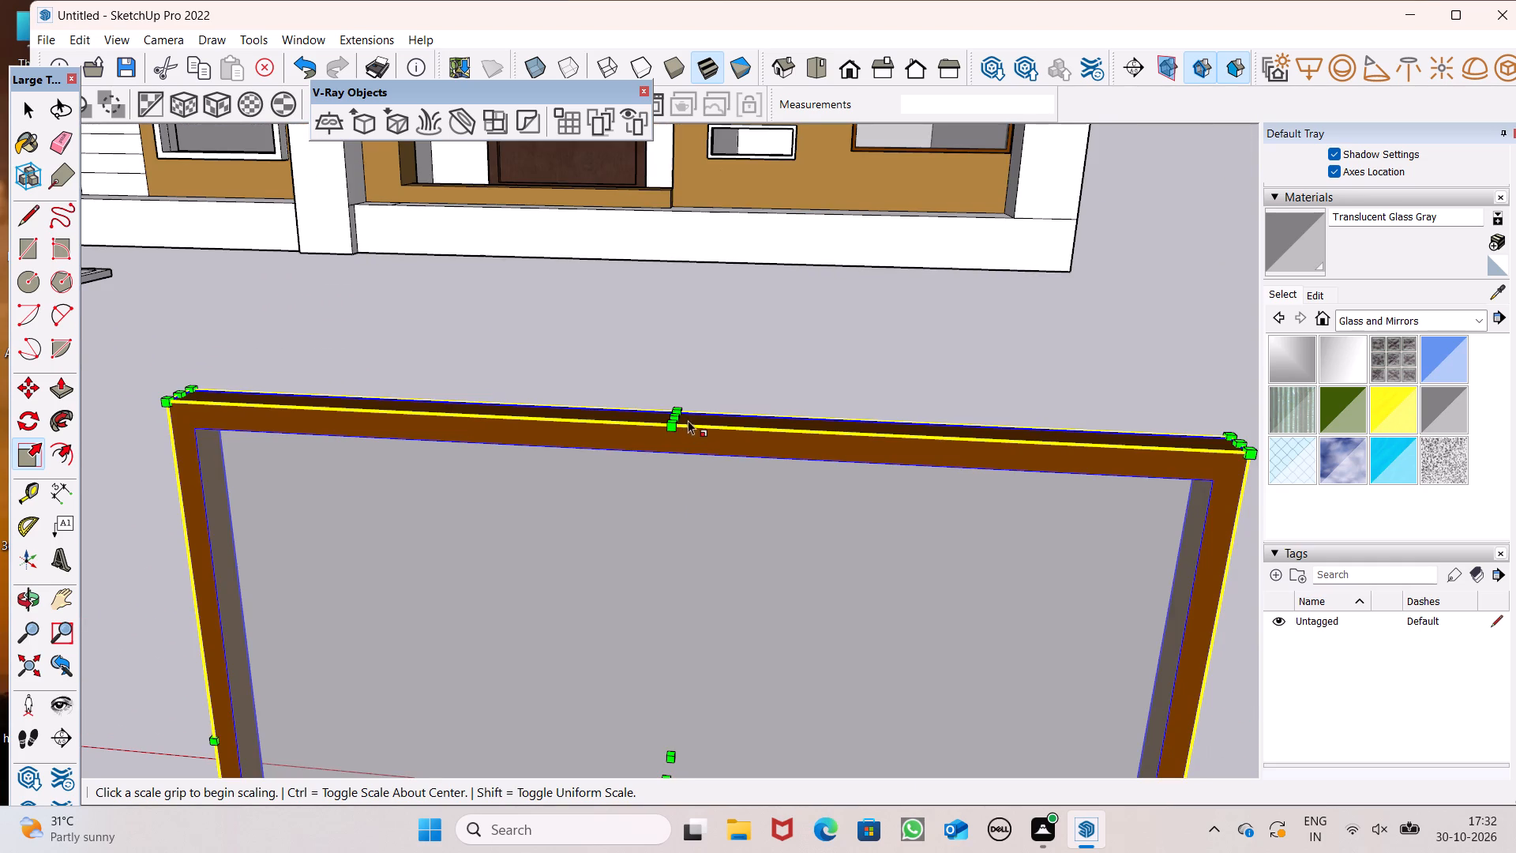
{"action": "left_click_drag", "start_coordinate": [683, 420], "coordinate": [752, 708], "text": "ctrl"}
{"action": "scroll", "coordinate": [744, 328], "scroll_direction": "down", "scroll_amount": 9, "text": "ctrl"}
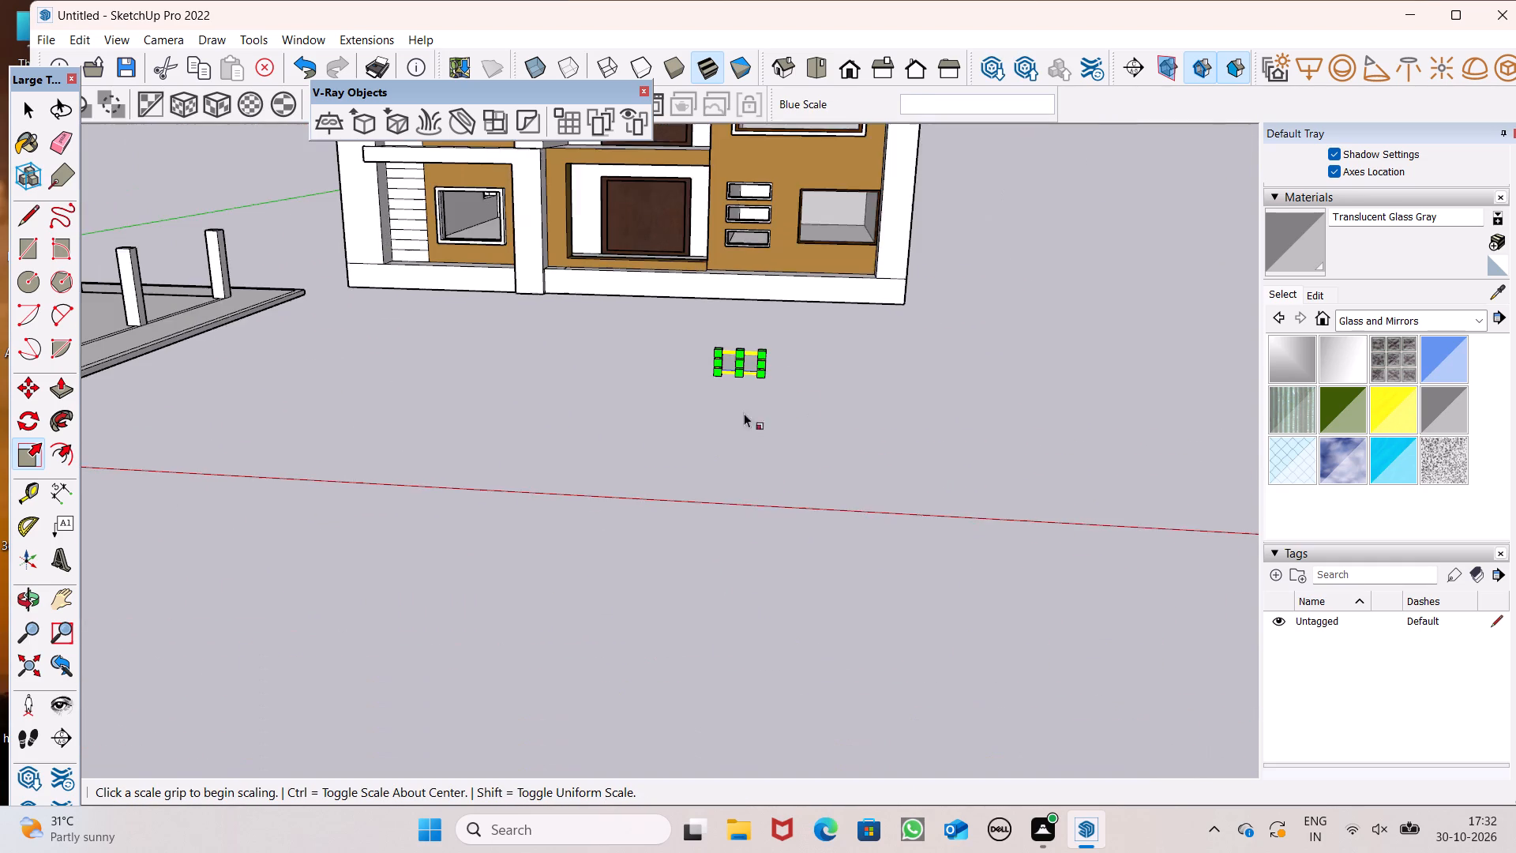
Move the low window group from in front of the building into the lower-right inner corner of the lowest slot opening.
{"action": "middle_click_drag", "start_coordinate": [760, 502], "coordinate": [761, 484], "text": "ctrl"}
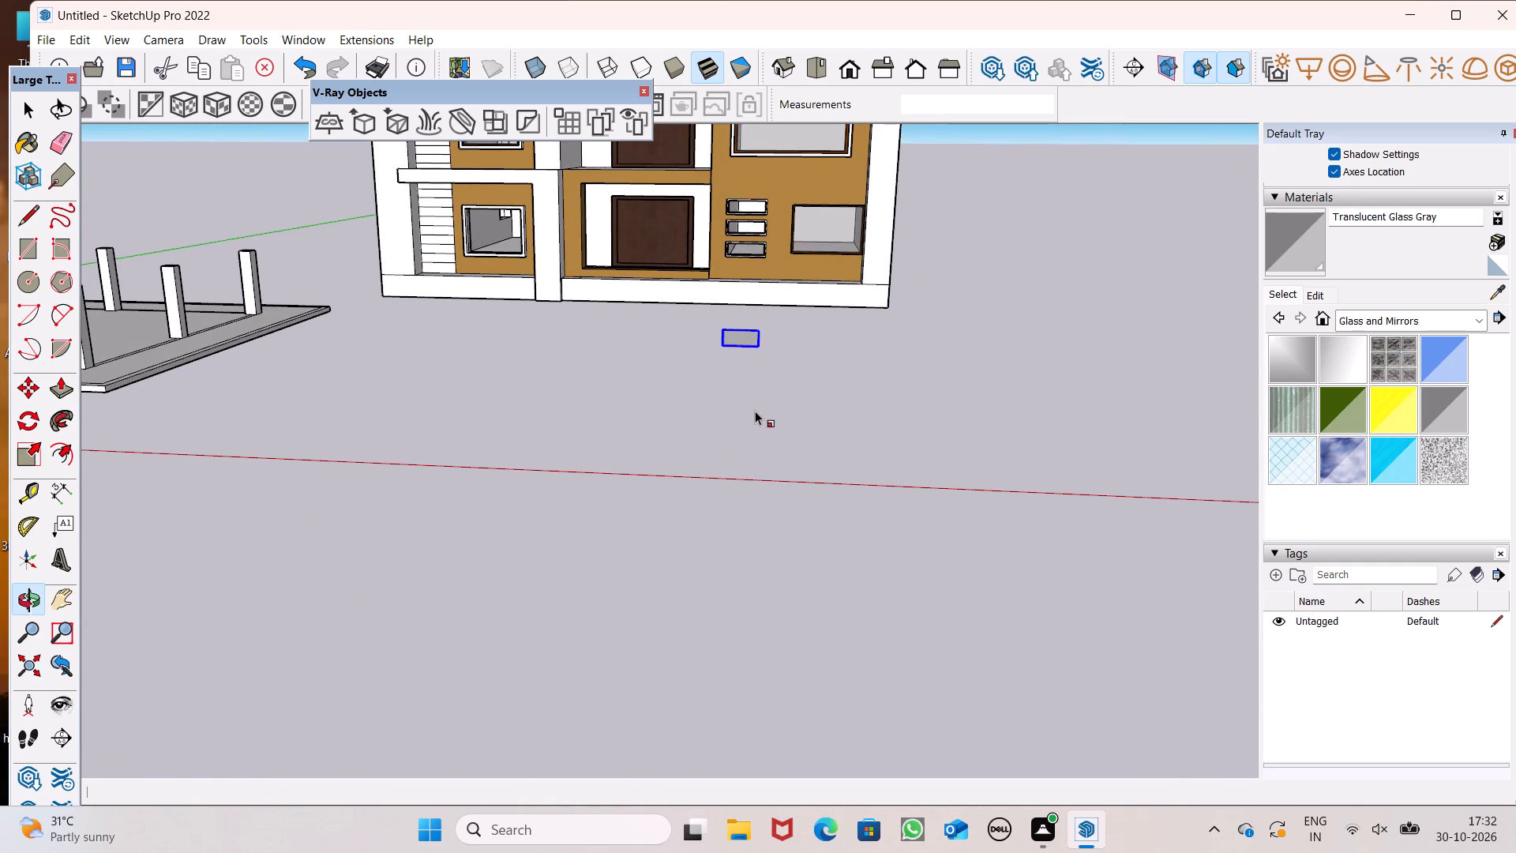
{"action": "key", "text": "ctrl+space"}
{"action": "scroll", "coordinate": [691, 333], "scroll_direction": "up", "scroll_amount": 7}
{"action": "left_click_drag", "start_coordinate": [691, 336], "coordinate": [694, 344]}
{"action": "scroll", "coordinate": [695, 364], "scroll_direction": "down", "scroll_amount": 5}
{"action": "left_click", "coordinate": [711, 368]}
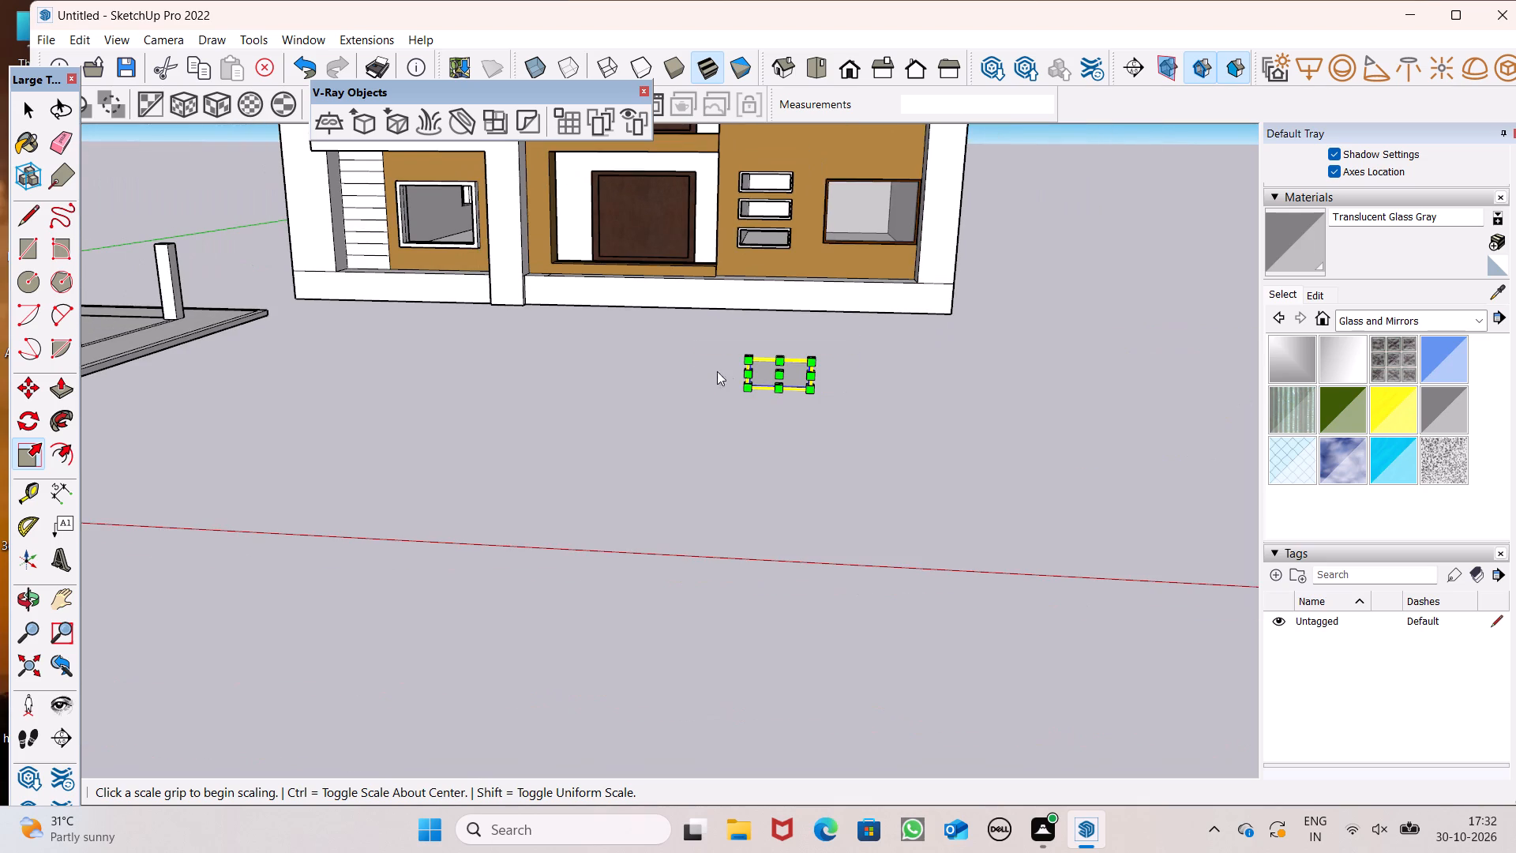
{"action": "key", "text": "space"}
{"action": "left_click", "coordinate": [736, 424]}
{"action": "key", "text": "m"}
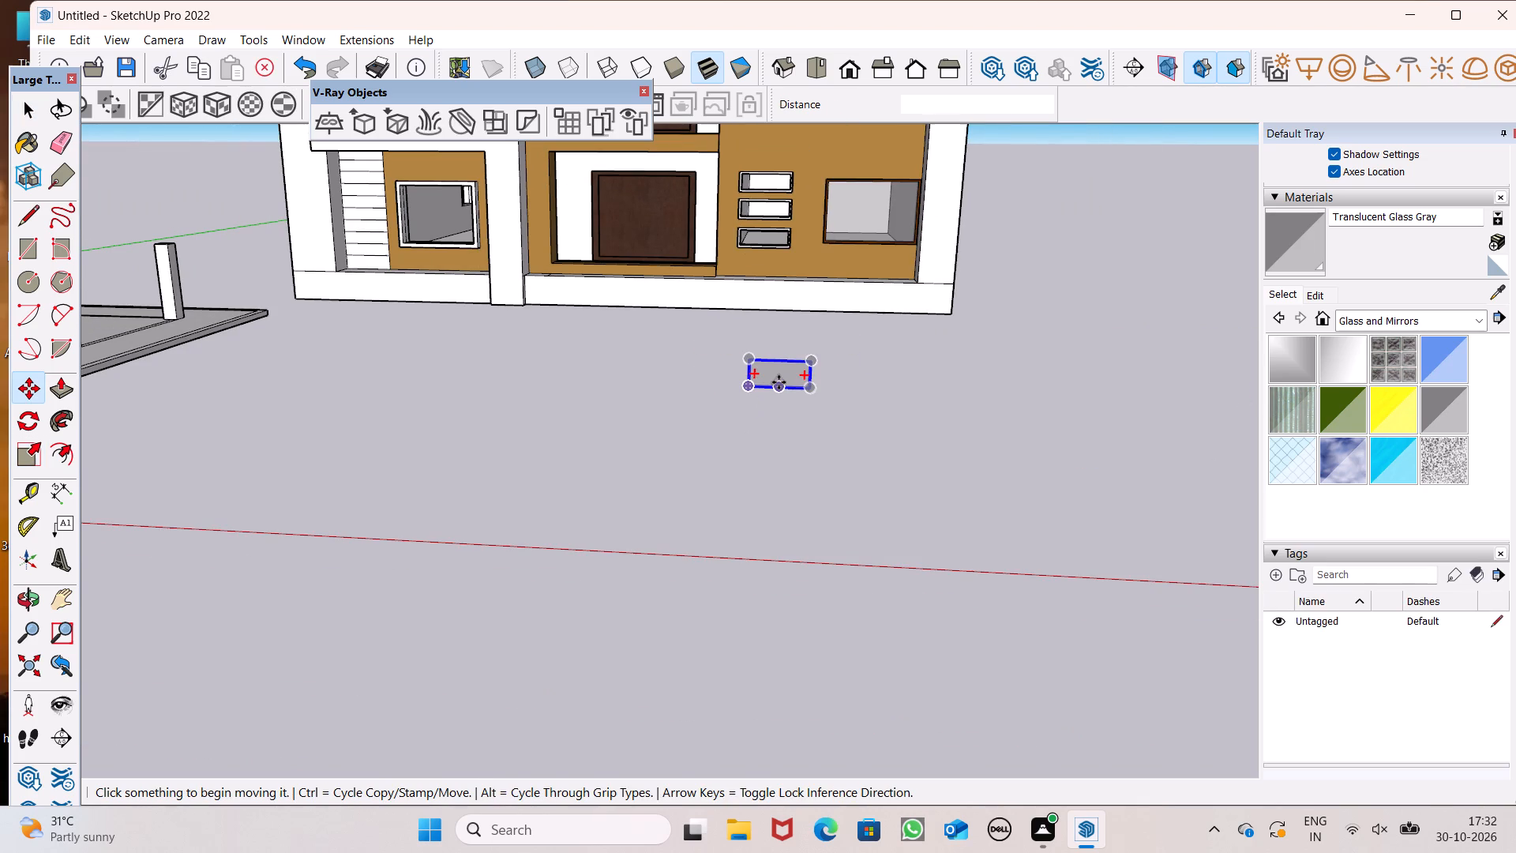
{"action": "type", "text": ",m"}
{"action": "key", "text": "Return"}
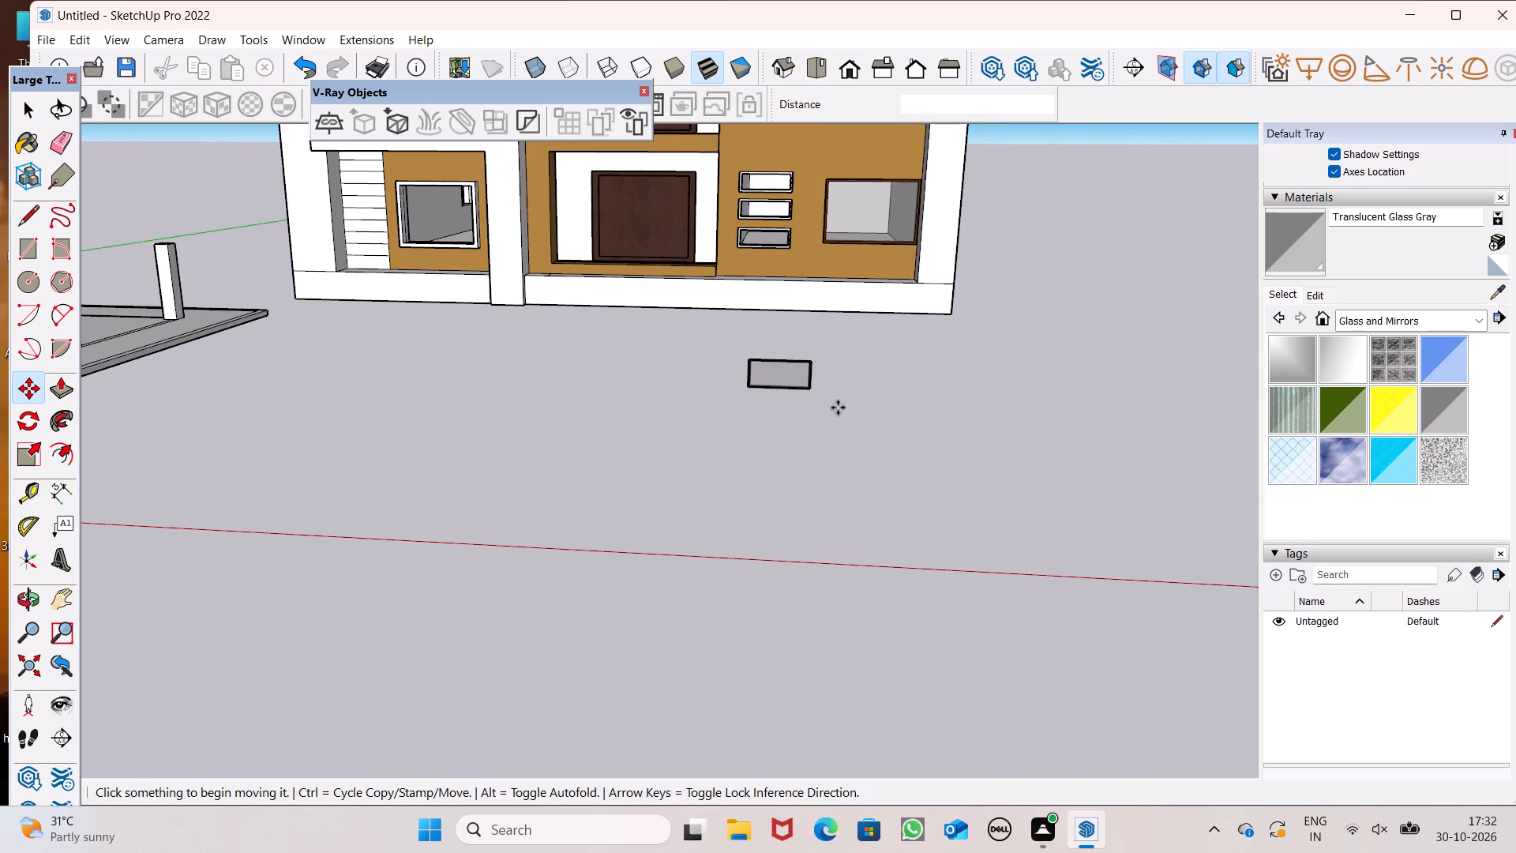
{"action": "left_click_drag", "start_coordinate": [809, 393], "coordinate": [728, 325], "text": "ctrl"}
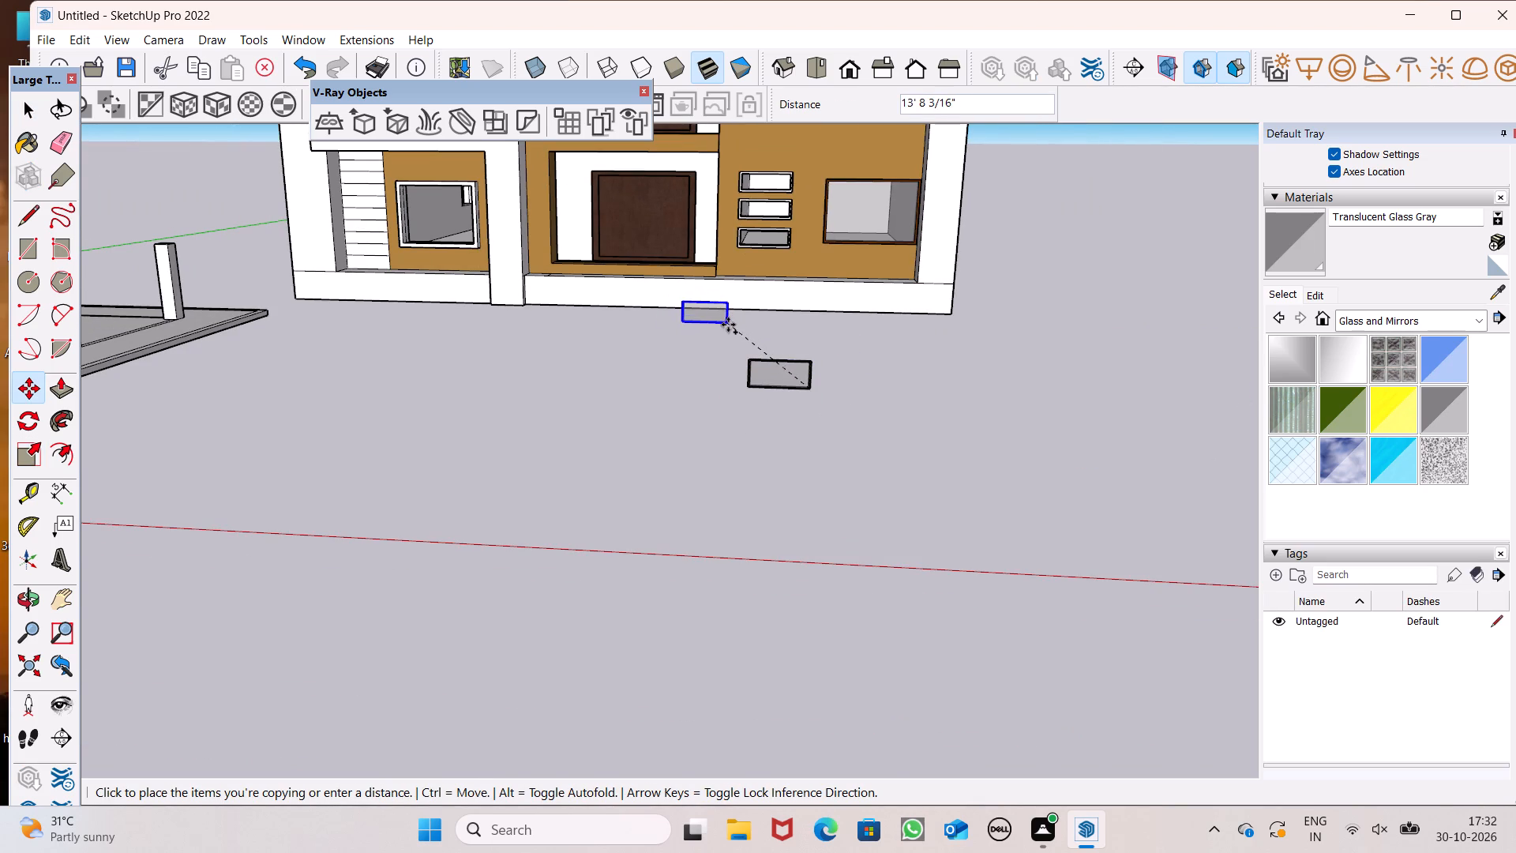
{"action": "left_click_drag", "start_coordinate": [728, 325], "coordinate": [783, 251], "text": "ctrl"}
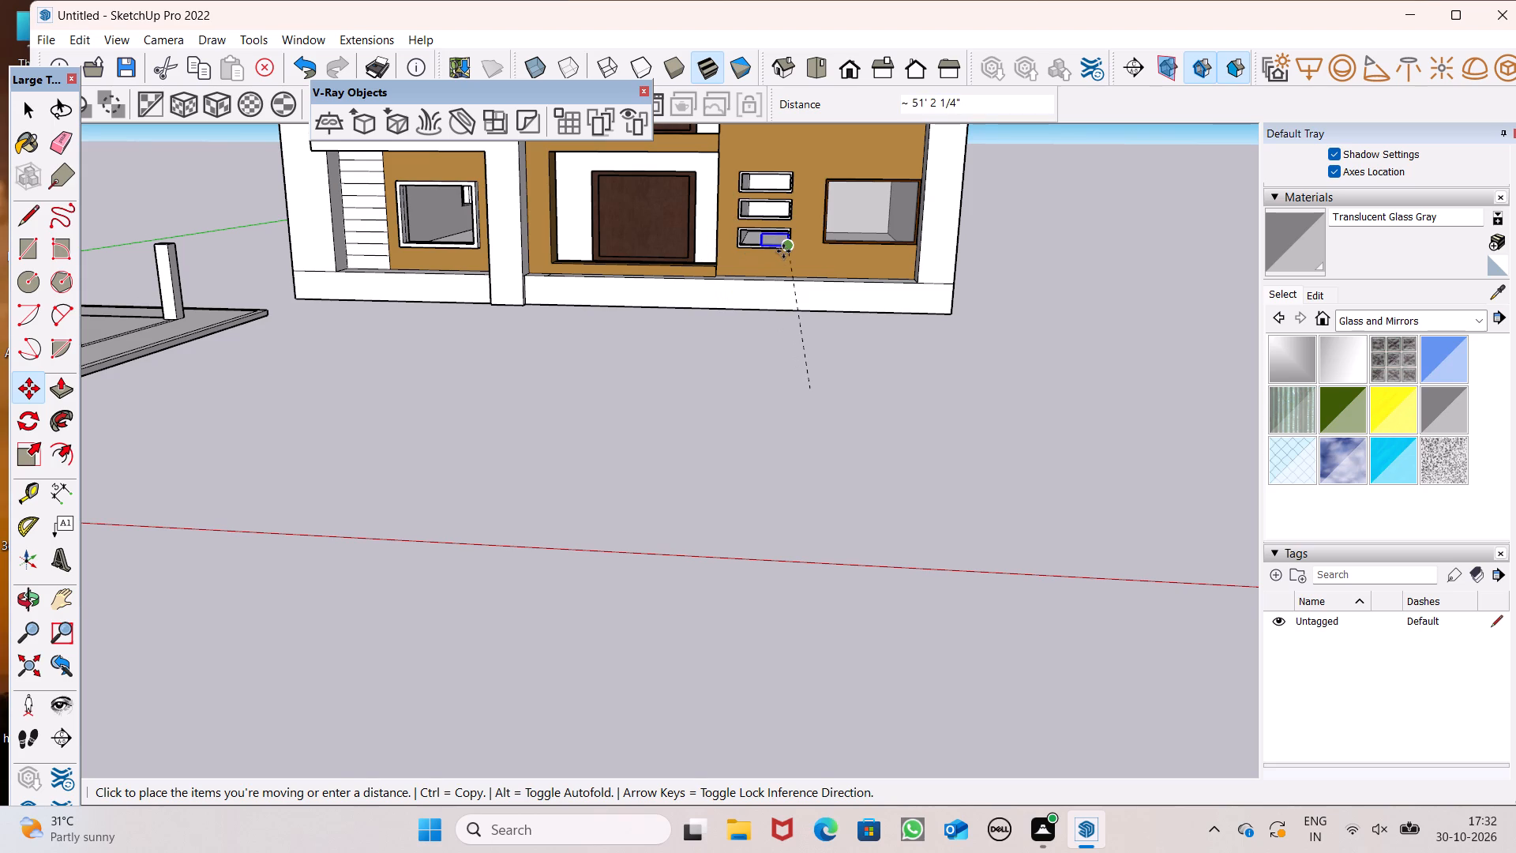
{"action": "left_click_drag", "start_coordinate": [783, 251], "coordinate": [784, 251], "text": "ctrl"}
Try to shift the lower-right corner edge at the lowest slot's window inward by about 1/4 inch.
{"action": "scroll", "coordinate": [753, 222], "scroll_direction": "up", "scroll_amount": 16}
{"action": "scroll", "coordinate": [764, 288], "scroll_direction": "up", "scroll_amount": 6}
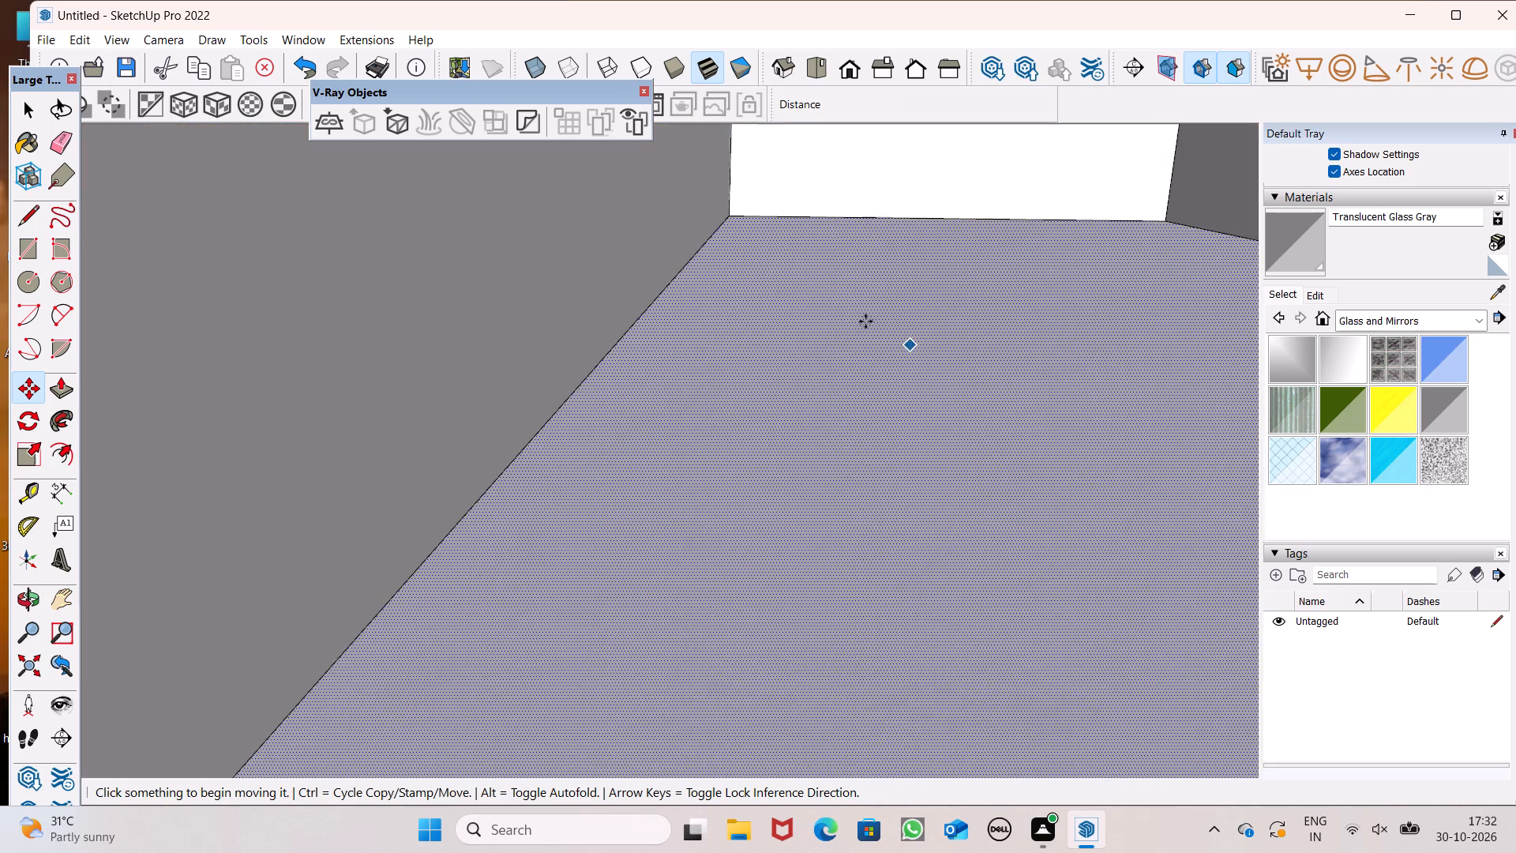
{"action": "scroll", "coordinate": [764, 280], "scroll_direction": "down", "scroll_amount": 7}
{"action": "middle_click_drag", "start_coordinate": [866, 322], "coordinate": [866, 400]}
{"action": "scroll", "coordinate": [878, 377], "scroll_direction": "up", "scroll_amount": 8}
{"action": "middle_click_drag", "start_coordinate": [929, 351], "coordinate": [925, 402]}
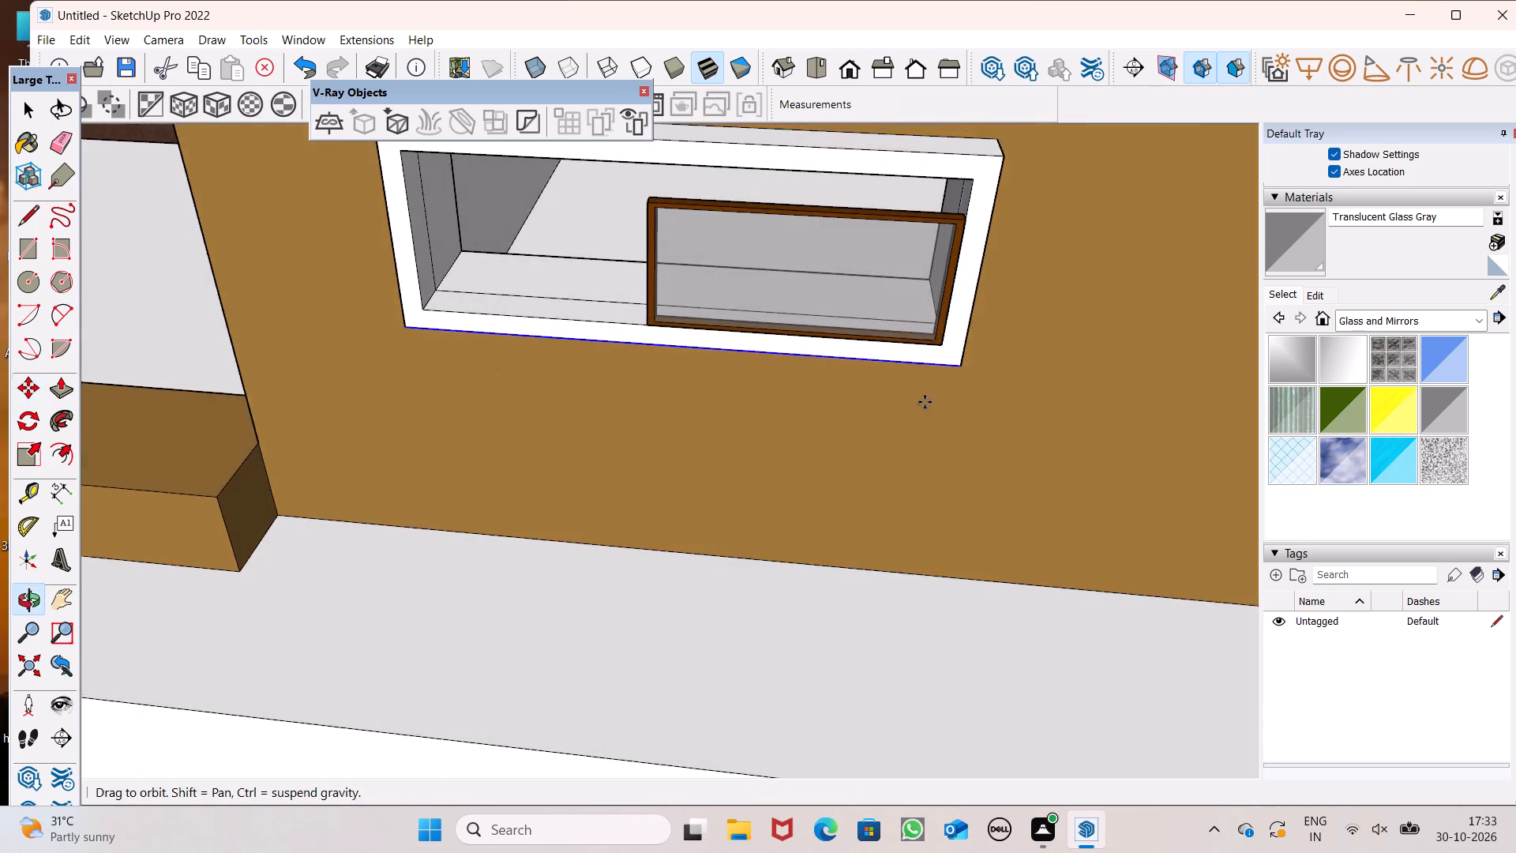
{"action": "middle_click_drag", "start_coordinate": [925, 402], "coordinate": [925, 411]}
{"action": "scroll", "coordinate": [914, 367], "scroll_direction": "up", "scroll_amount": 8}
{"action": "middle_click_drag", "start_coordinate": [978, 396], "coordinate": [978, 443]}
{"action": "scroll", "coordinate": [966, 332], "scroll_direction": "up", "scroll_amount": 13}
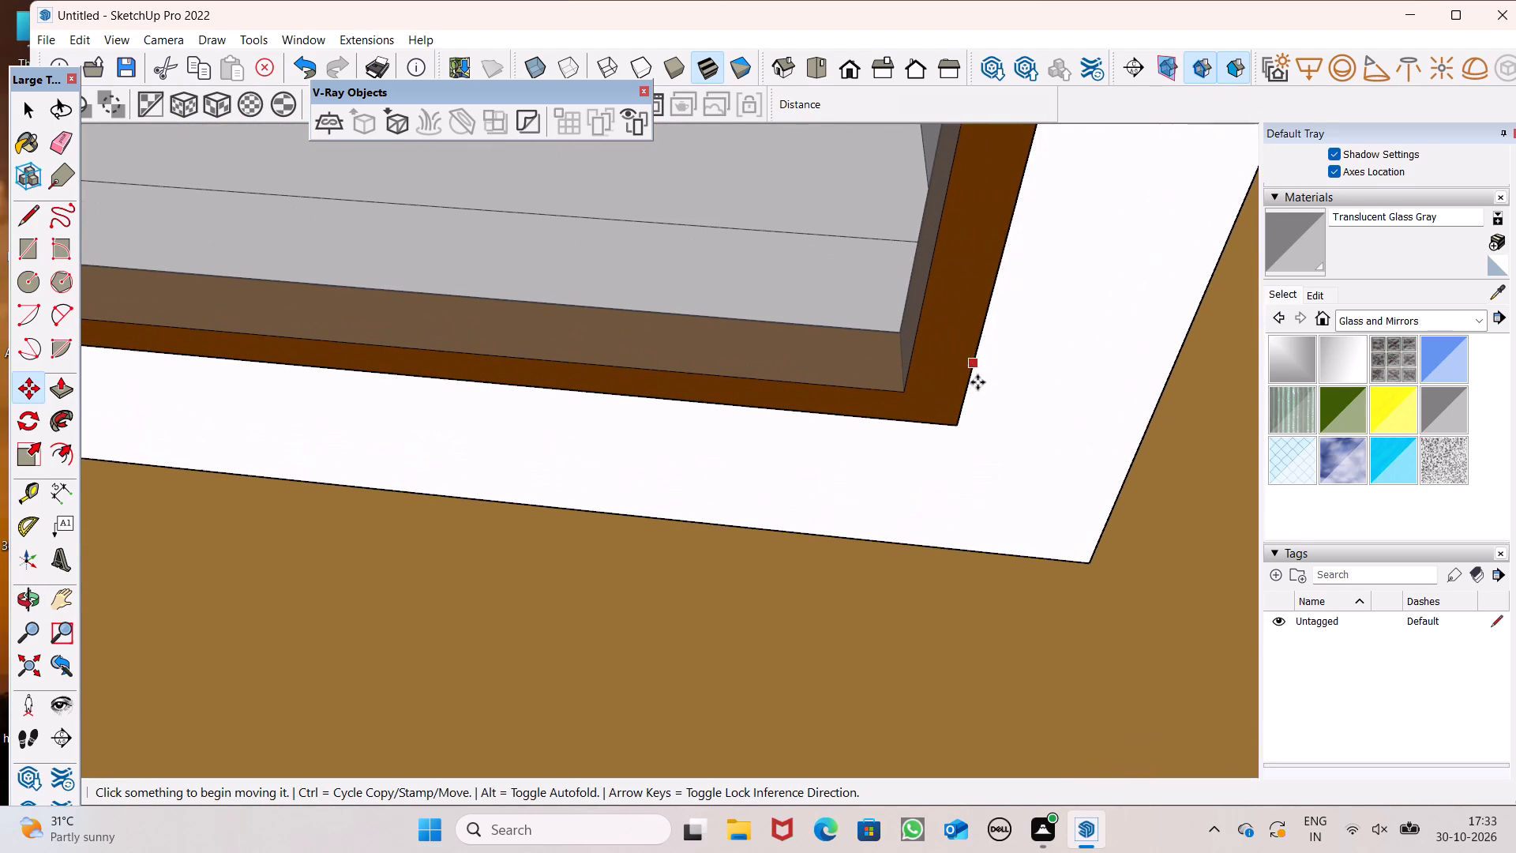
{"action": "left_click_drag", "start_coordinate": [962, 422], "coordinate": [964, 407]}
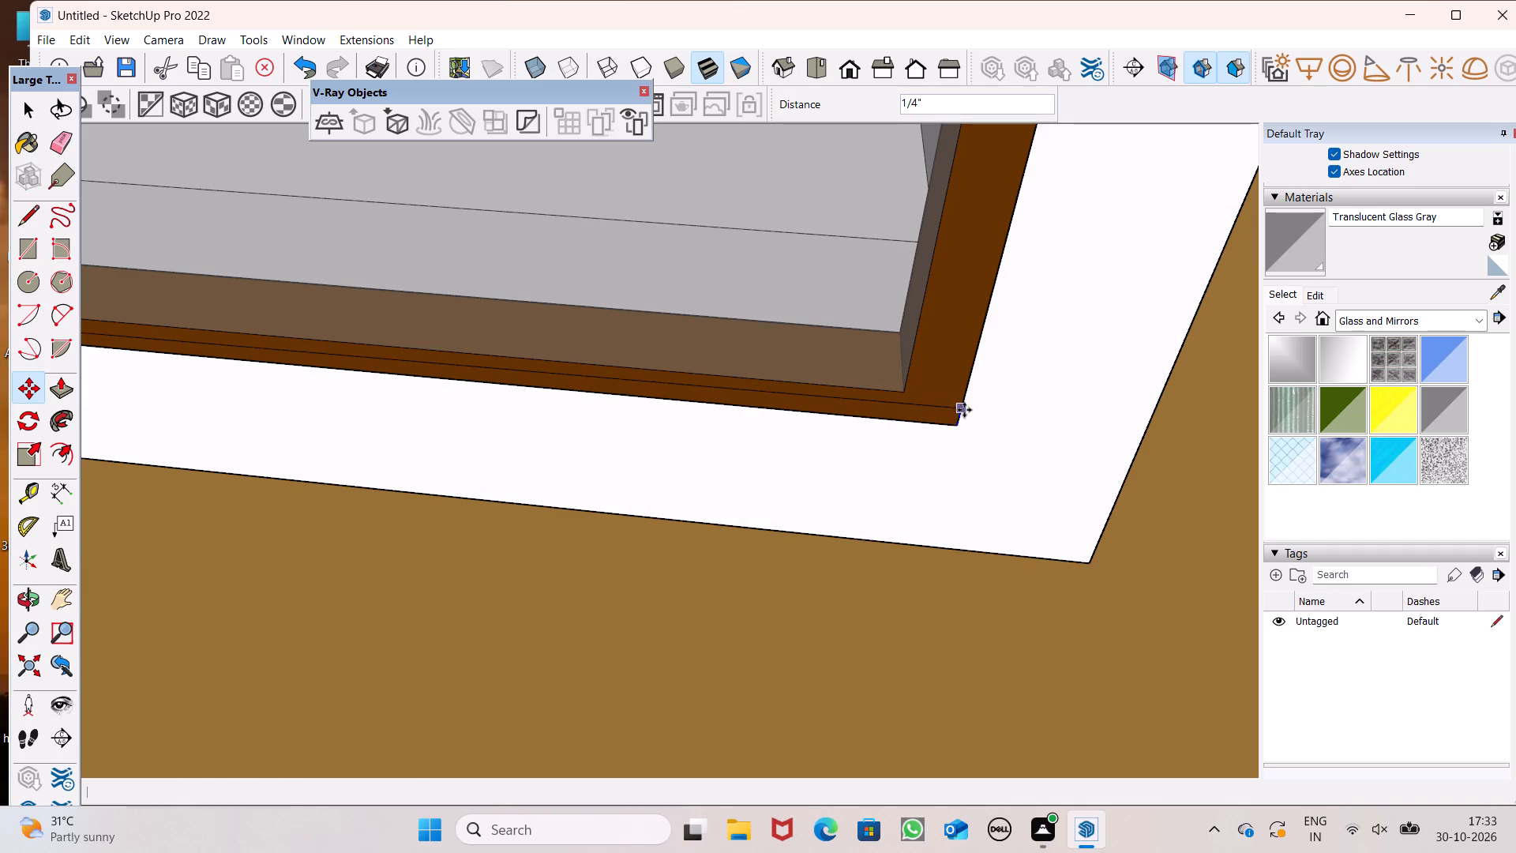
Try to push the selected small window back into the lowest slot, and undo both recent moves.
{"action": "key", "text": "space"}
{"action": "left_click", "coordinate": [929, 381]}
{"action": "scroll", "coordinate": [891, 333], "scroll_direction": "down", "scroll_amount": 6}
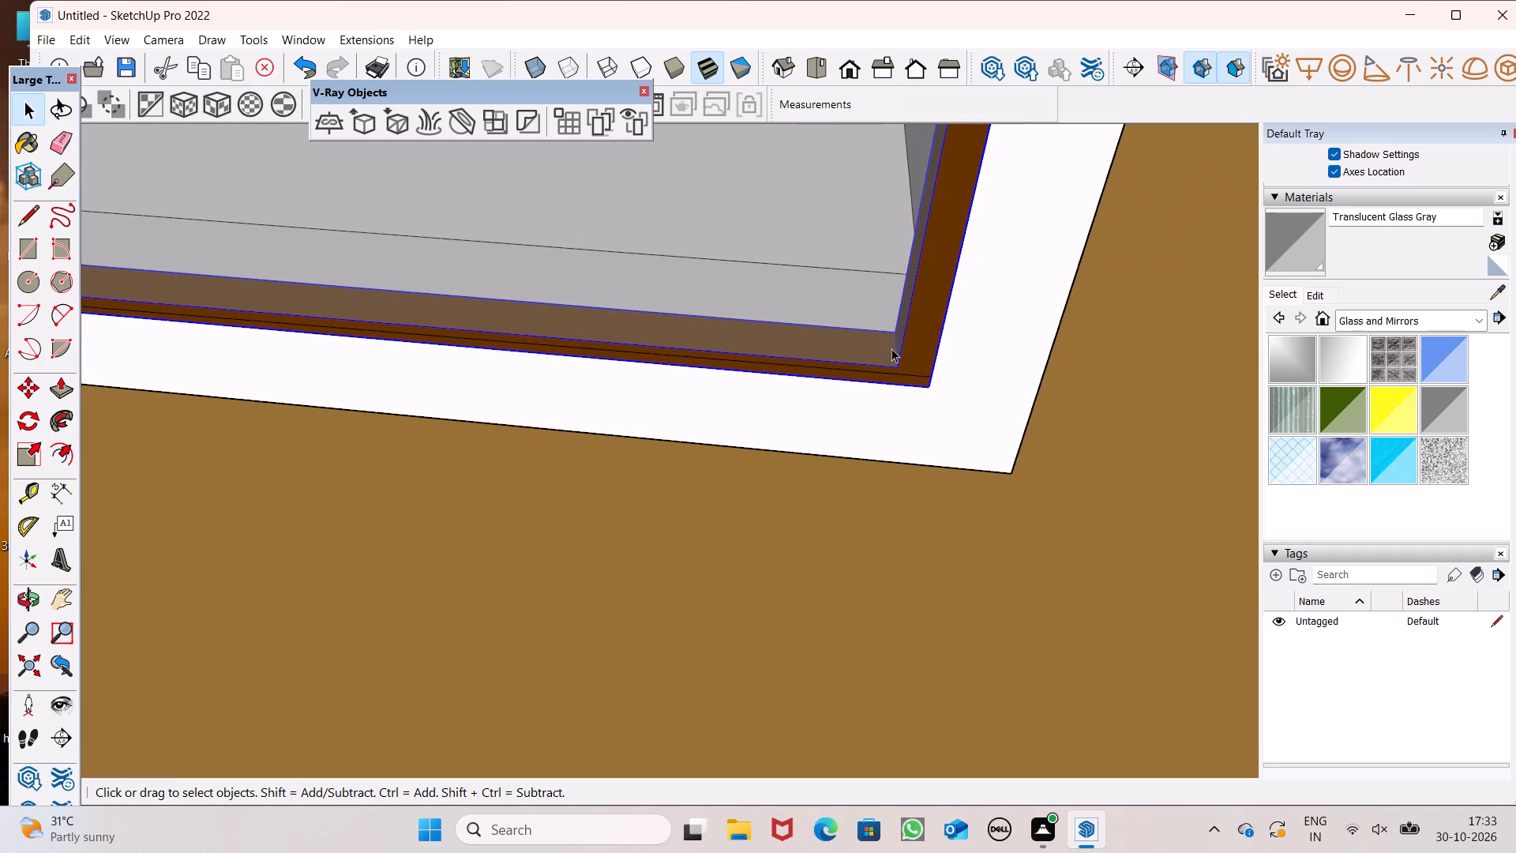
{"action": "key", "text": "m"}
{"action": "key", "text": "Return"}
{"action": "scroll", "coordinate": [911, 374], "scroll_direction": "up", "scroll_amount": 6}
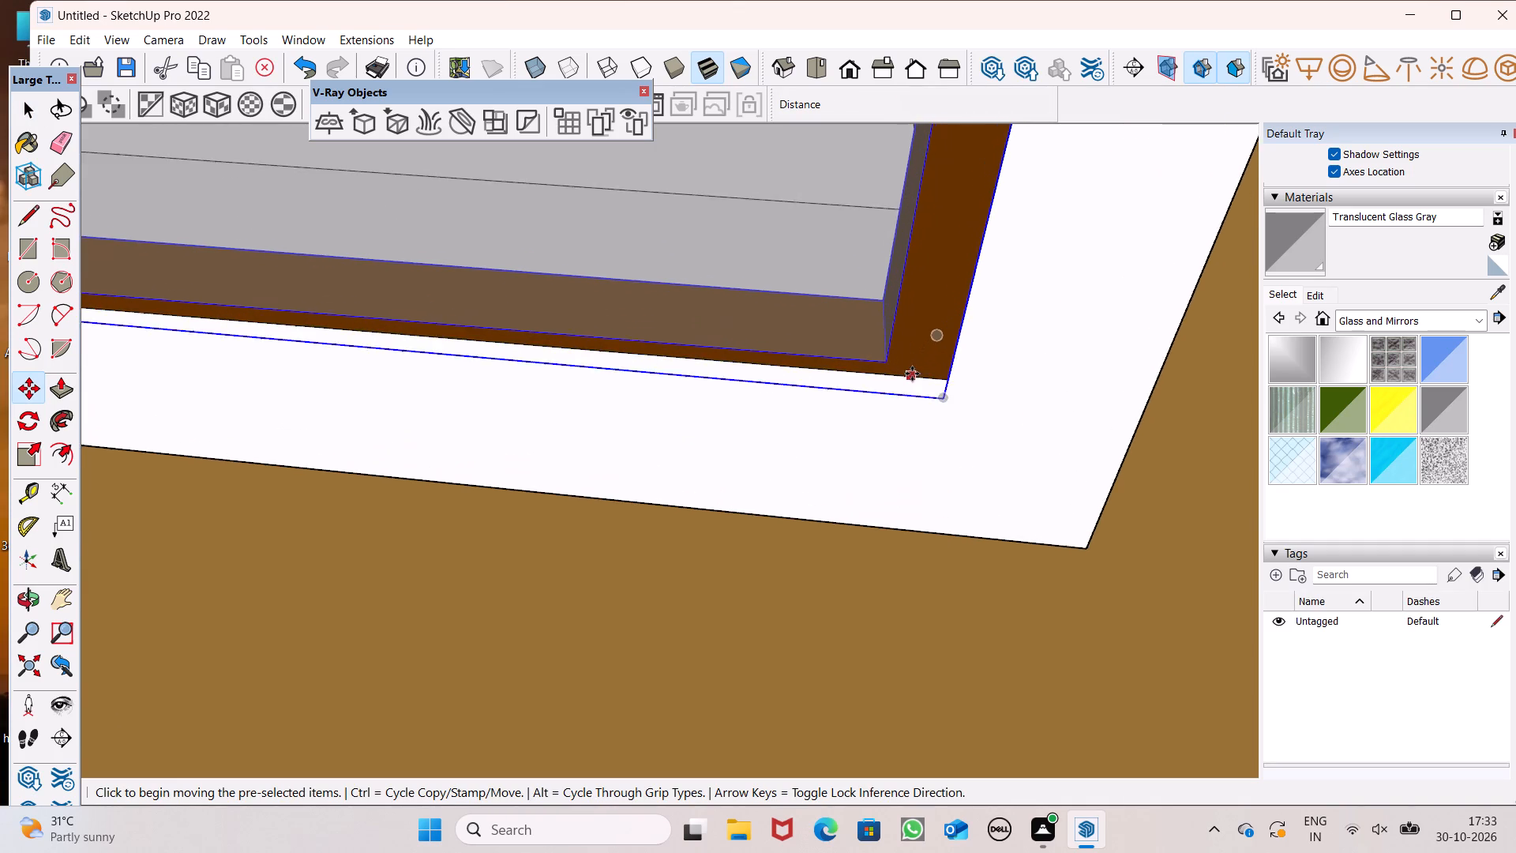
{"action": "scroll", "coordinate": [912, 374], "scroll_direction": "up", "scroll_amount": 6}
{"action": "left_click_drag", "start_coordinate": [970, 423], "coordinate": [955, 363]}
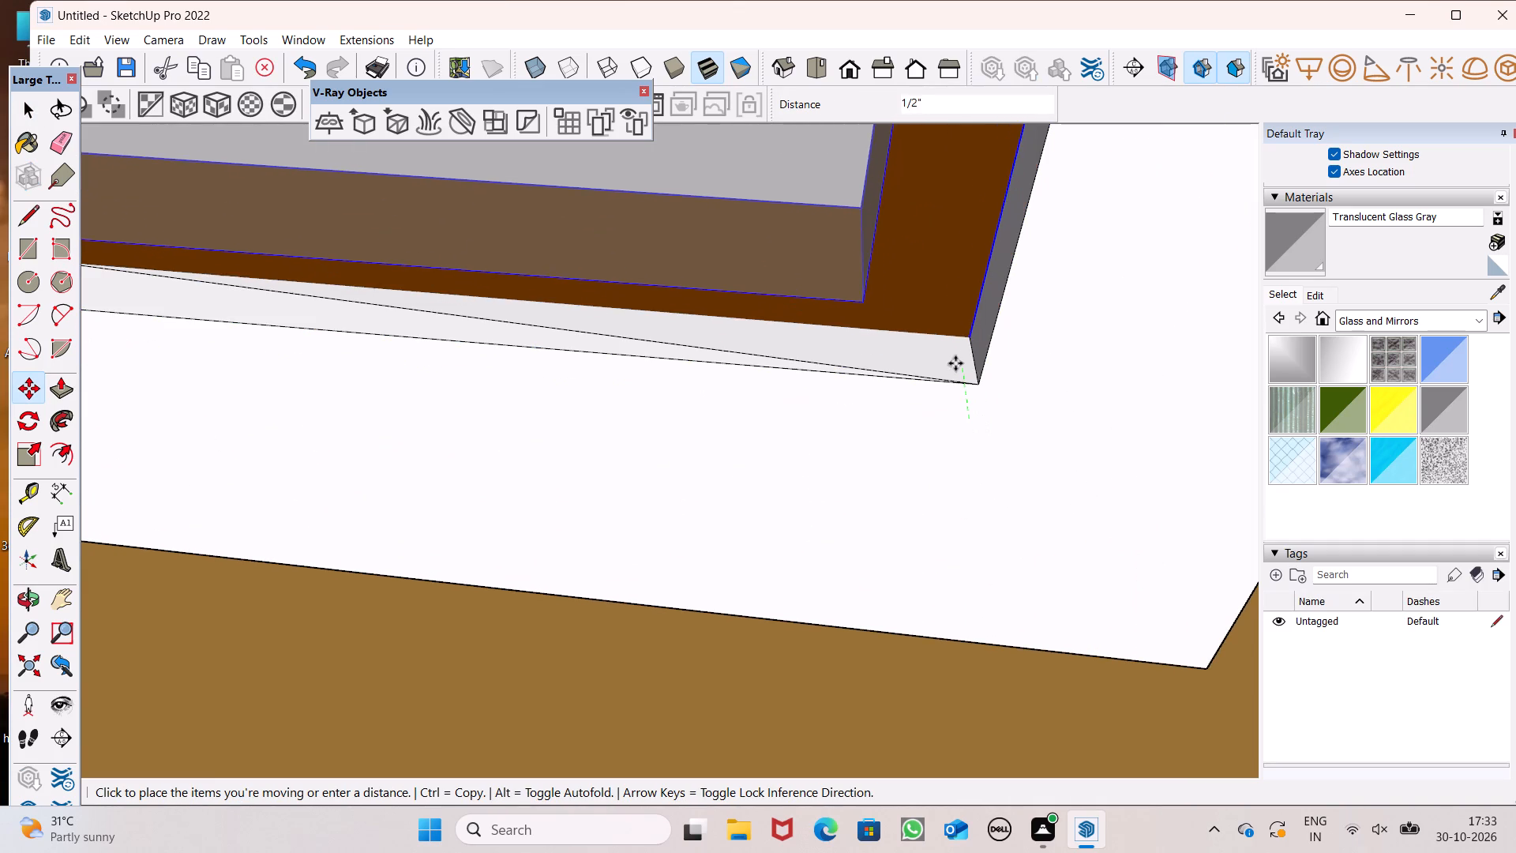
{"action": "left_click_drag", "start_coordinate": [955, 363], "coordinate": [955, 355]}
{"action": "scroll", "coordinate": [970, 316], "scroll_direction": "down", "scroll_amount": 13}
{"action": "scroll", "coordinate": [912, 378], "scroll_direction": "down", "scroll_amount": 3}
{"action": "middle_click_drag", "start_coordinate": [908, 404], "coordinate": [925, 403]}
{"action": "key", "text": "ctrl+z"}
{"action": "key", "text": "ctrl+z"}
Move the small window group slightly back from the lowest slot's front face by its lower-right corner.
{"action": "key", "text": "space"}
{"action": "left_click", "coordinate": [902, 342]}
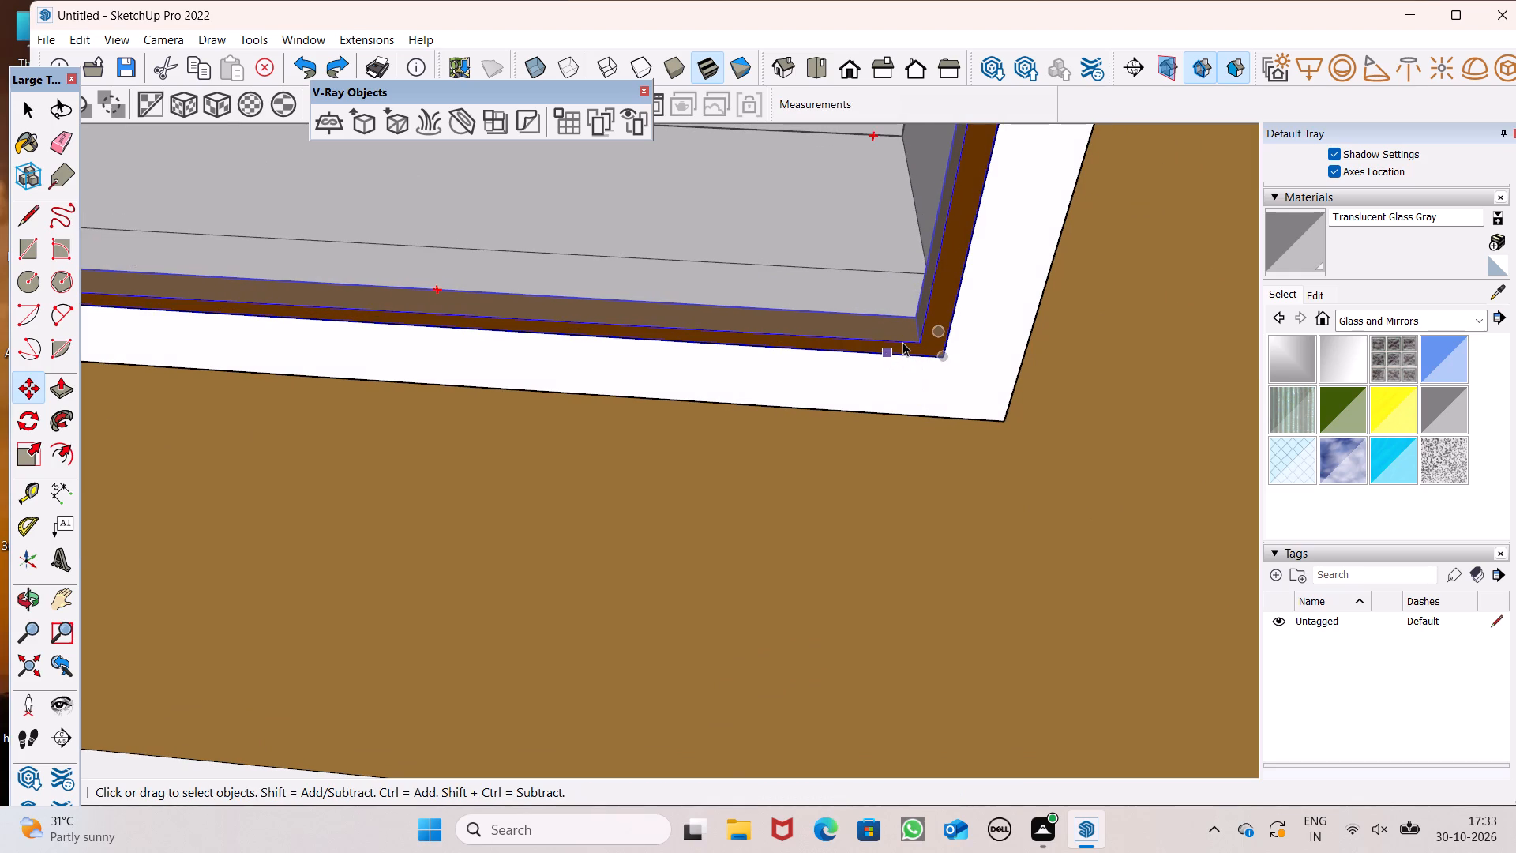
{"action": "key", "text": "m"}
{"action": "key", "text": "Return"}
{"action": "scroll", "coordinate": [941, 343], "scroll_direction": "up", "scroll_amount": 3}
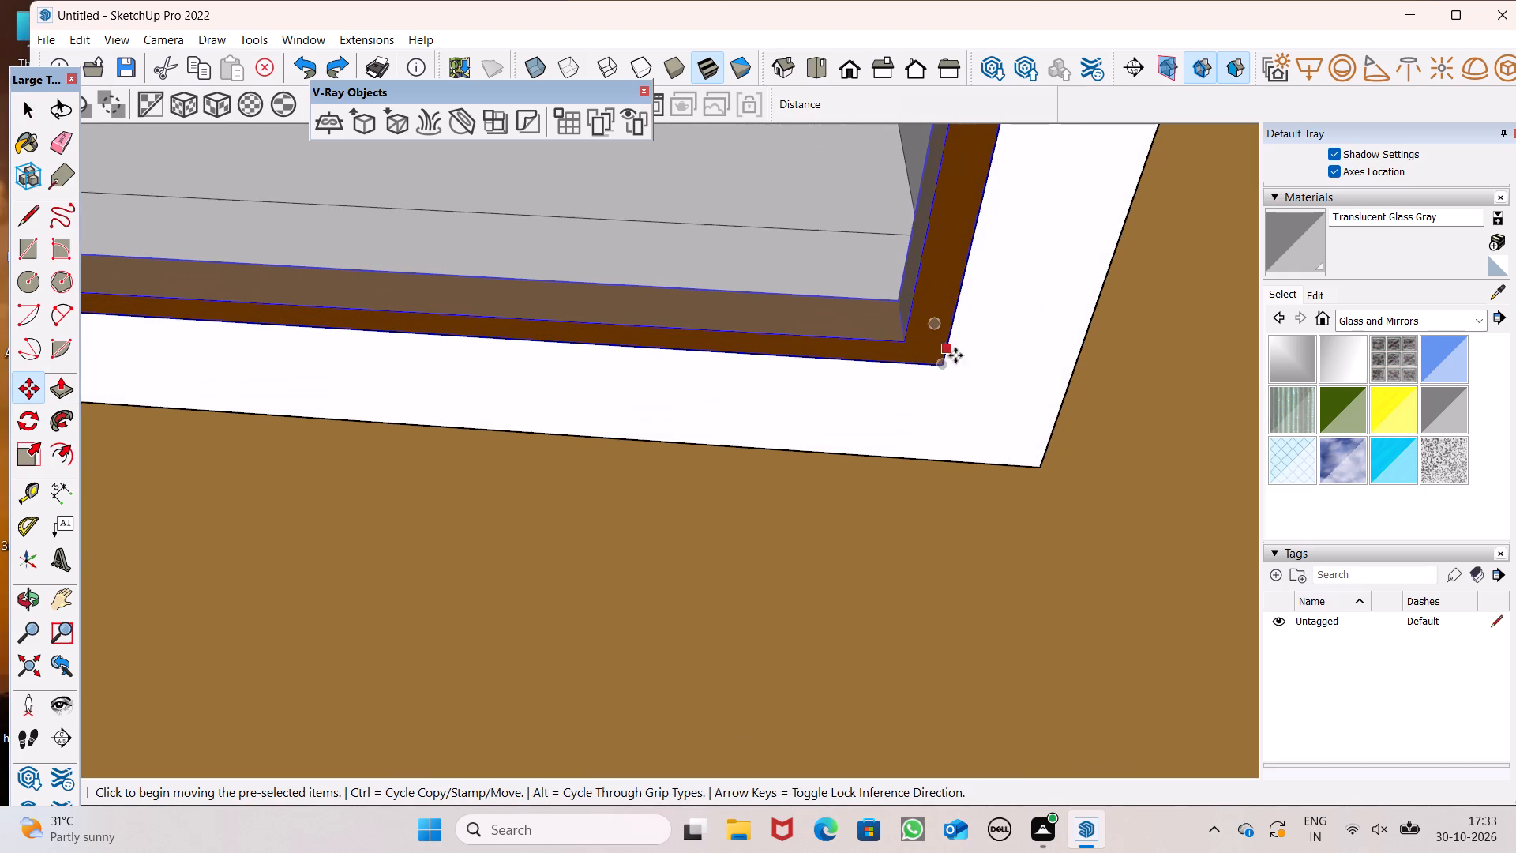
{"action": "scroll", "coordinate": [955, 355], "scroll_direction": "up", "scroll_amount": 3}
{"action": "middle_click_drag", "start_coordinate": [932, 372], "coordinate": [966, 389]}
{"action": "scroll", "coordinate": [966, 442], "scroll_direction": "up", "scroll_amount": 1}
{"action": "scroll", "coordinate": [946, 332], "scroll_direction": "up", "scroll_amount": 2}
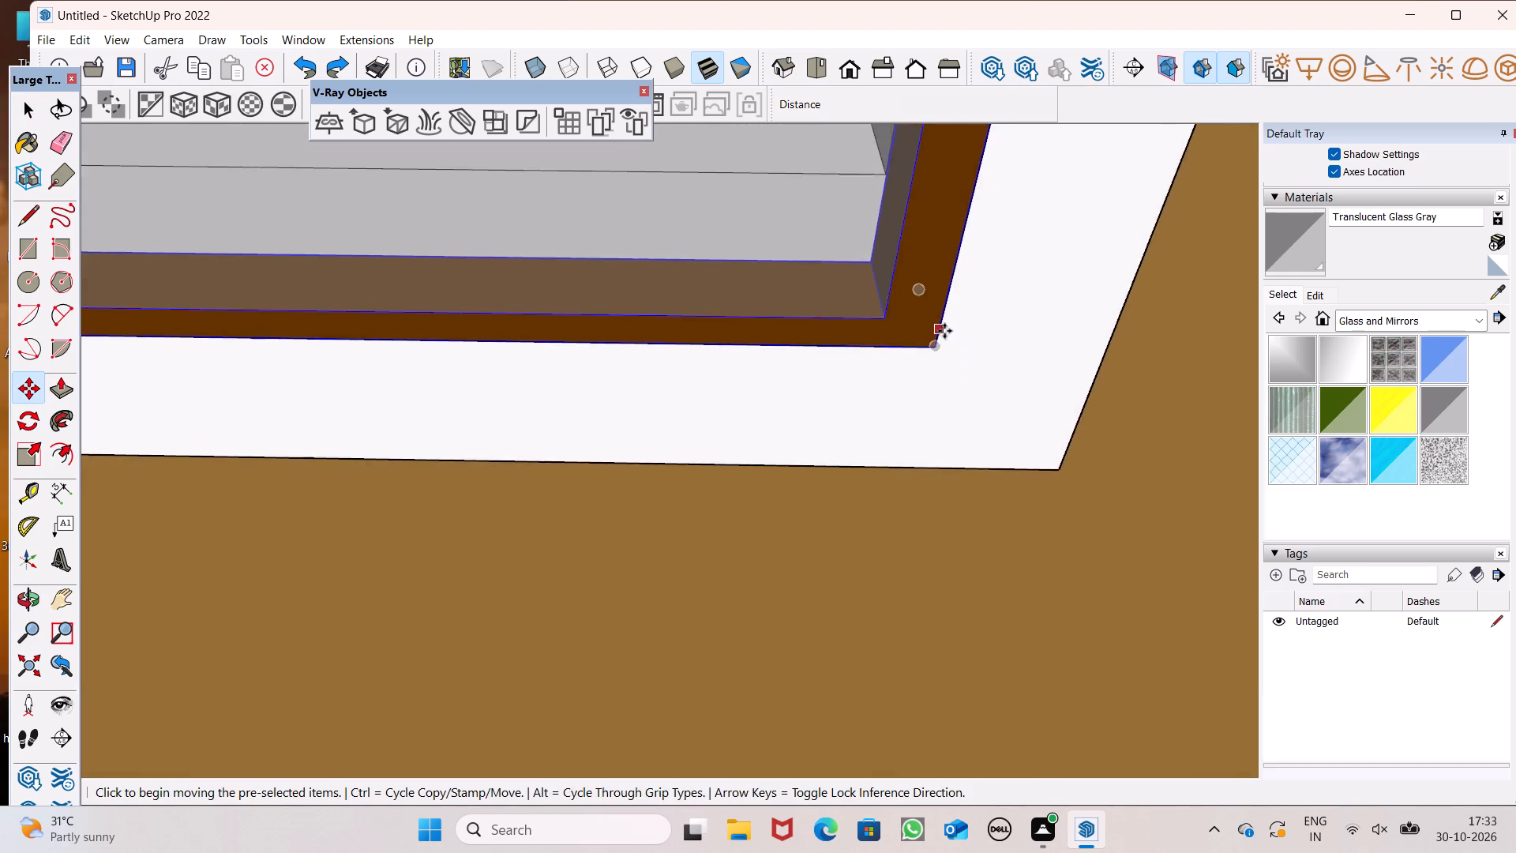
{"action": "scroll", "coordinate": [944, 331], "scroll_direction": "up", "scroll_amount": 3}
{"action": "left_click_drag", "start_coordinate": [932, 351], "coordinate": [901, 288]}
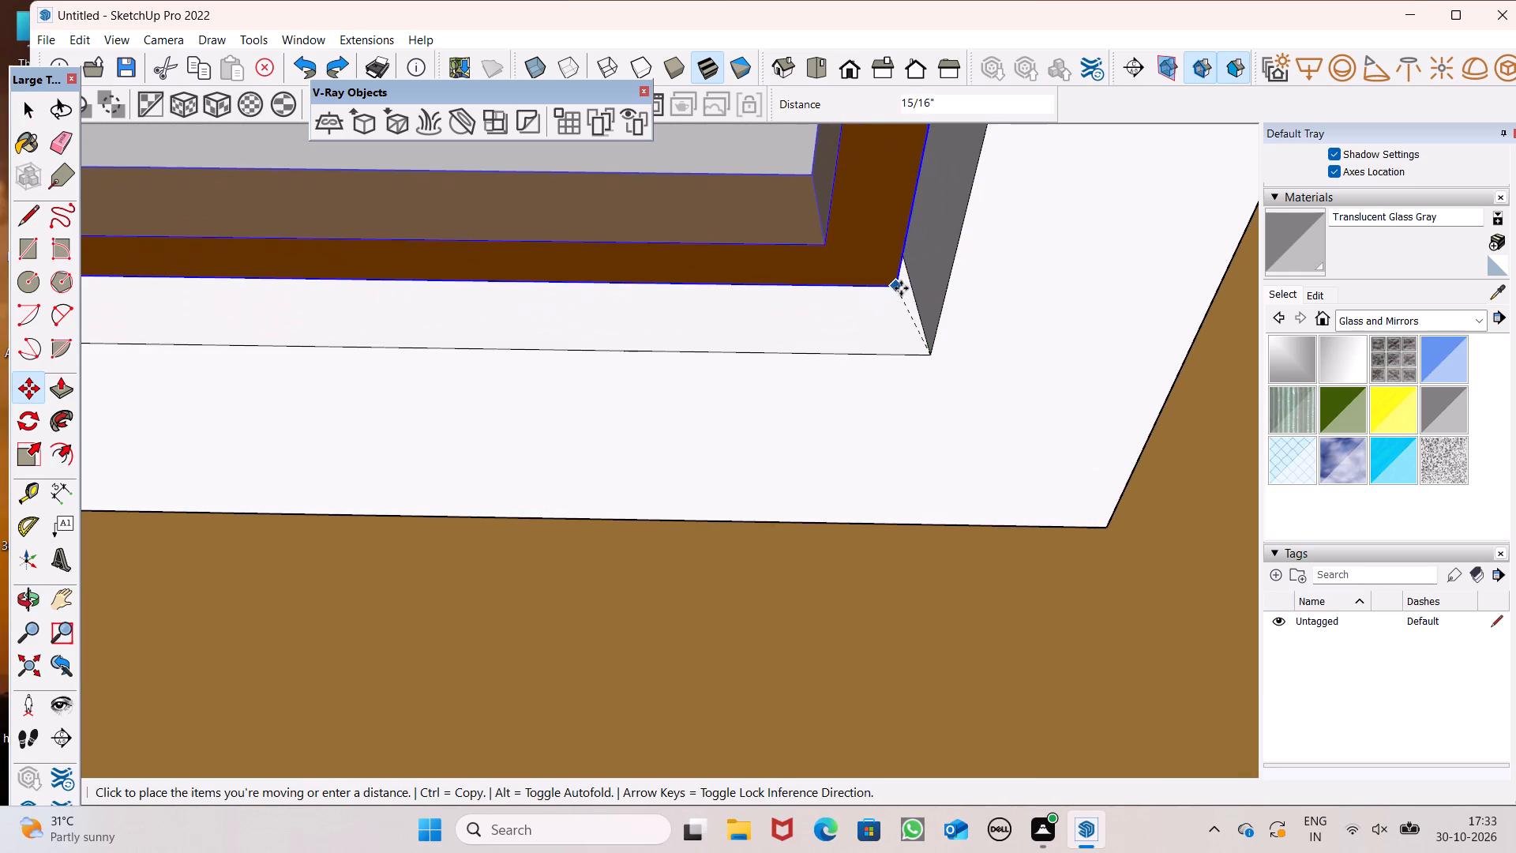
{"action": "left_click_drag", "start_coordinate": [901, 288], "coordinate": [914, 311]}
Scale the small window's width from its left side by about 1.73 to reach the lowest slot's left inner edge.
{"action": "scroll", "coordinate": [968, 226], "scroll_direction": "down", "scroll_amount": 16}
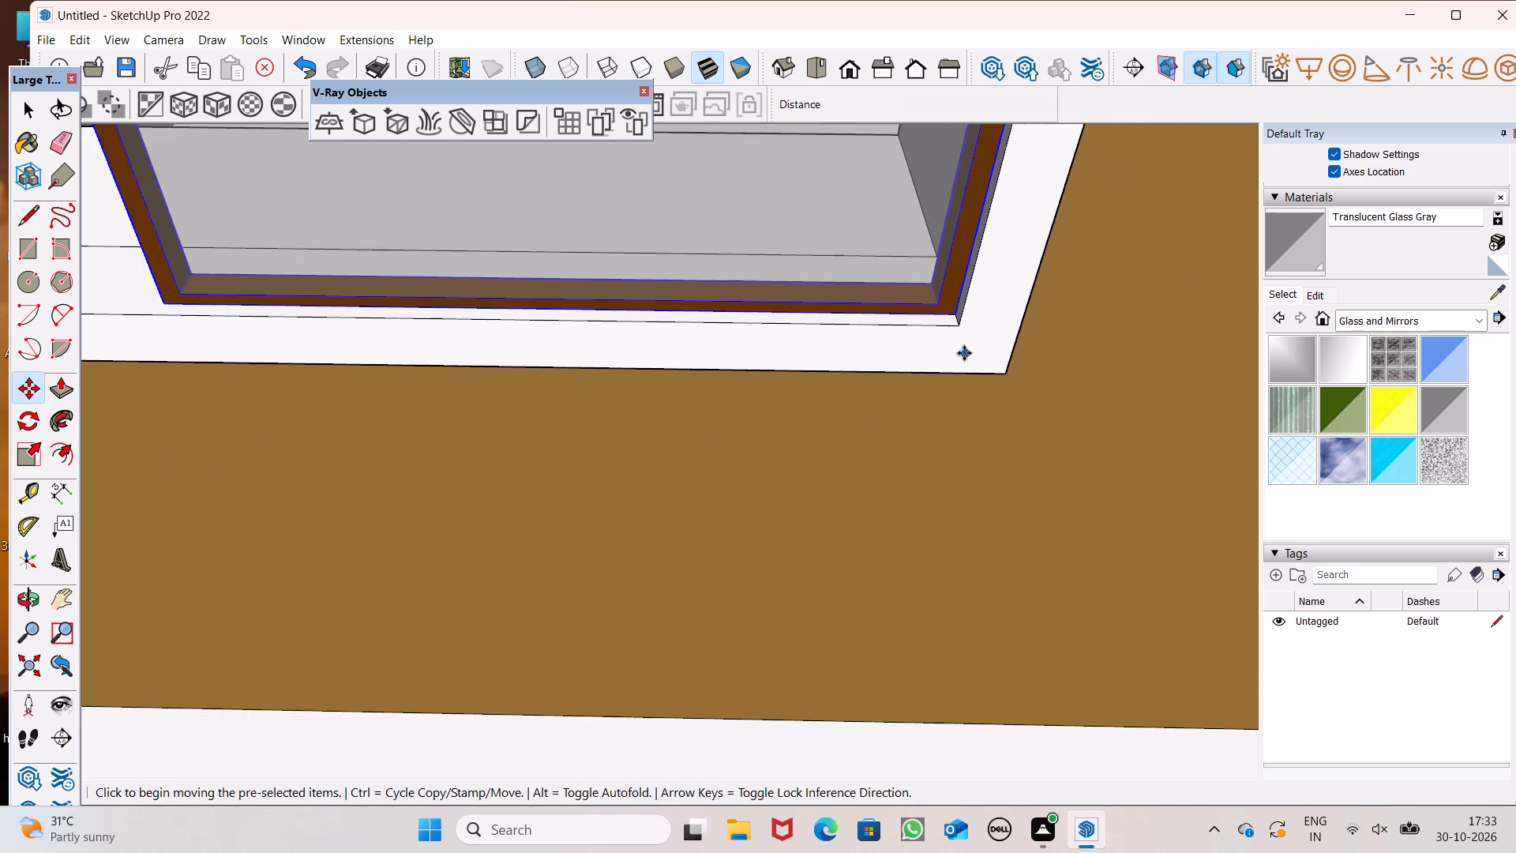
{"action": "scroll", "coordinate": [964, 353], "scroll_direction": "down", "scroll_amount": 7}
{"action": "middle_click_drag", "start_coordinate": [900, 327], "coordinate": [917, 230]}
{"action": "scroll", "coordinate": [869, 413], "scroll_direction": "down", "scroll_amount": 11}
{"action": "scroll", "coordinate": [801, 374], "scroll_direction": "up", "scroll_amount": 1}
{"action": "middle_click_drag", "start_coordinate": [799, 374], "coordinate": [1001, 286]}
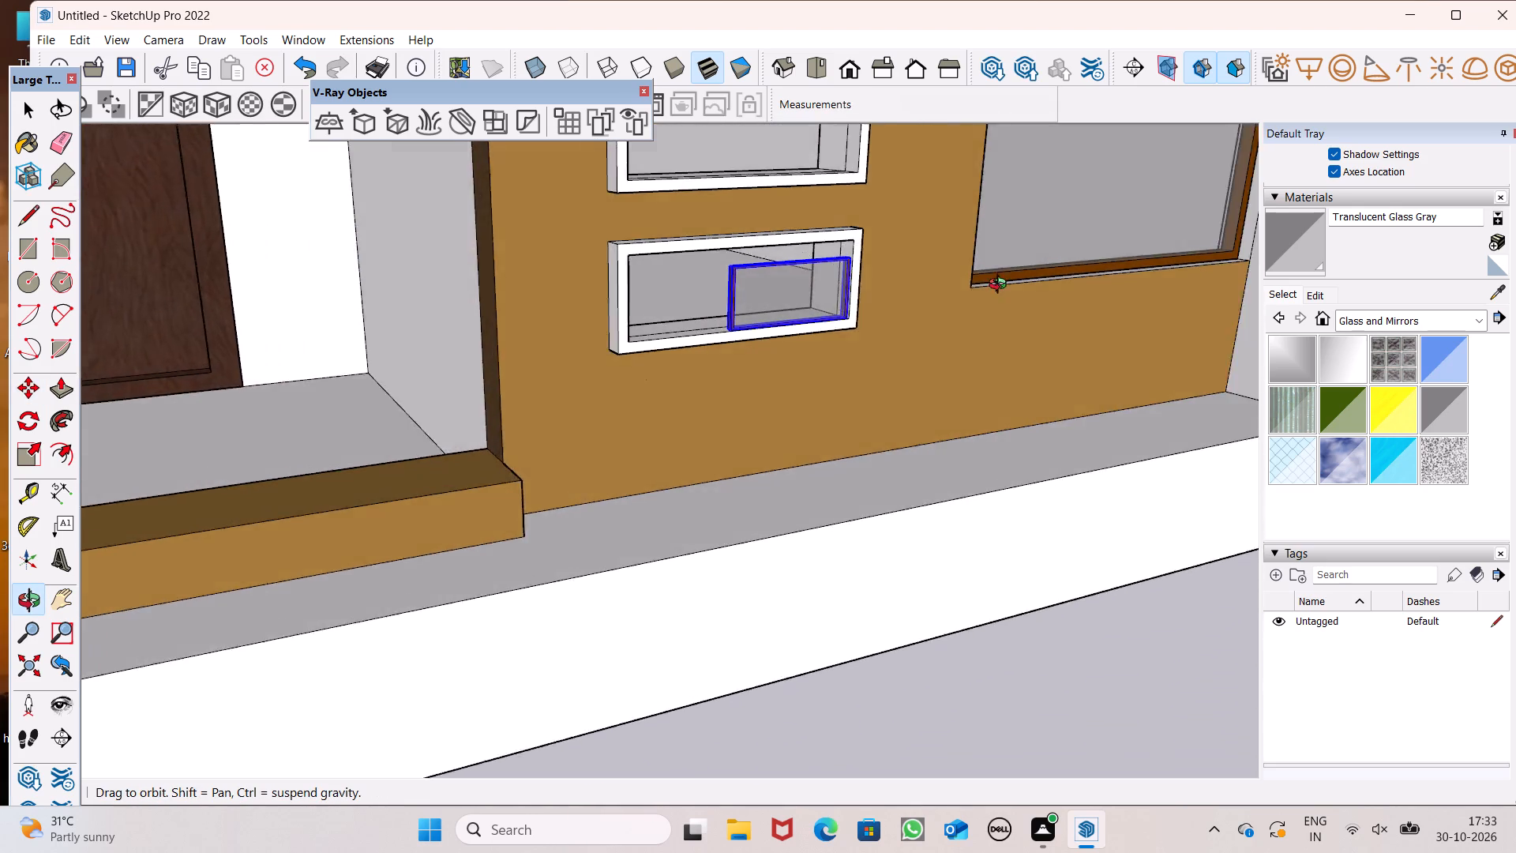
{"action": "middle_click_drag", "start_coordinate": [1001, 286], "coordinate": [1130, 295]}
{"action": "scroll", "coordinate": [861, 217], "scroll_direction": "up", "scroll_amount": 9}
{"action": "scroll", "coordinate": [452, 479], "scroll_direction": "down", "scroll_amount": 5}
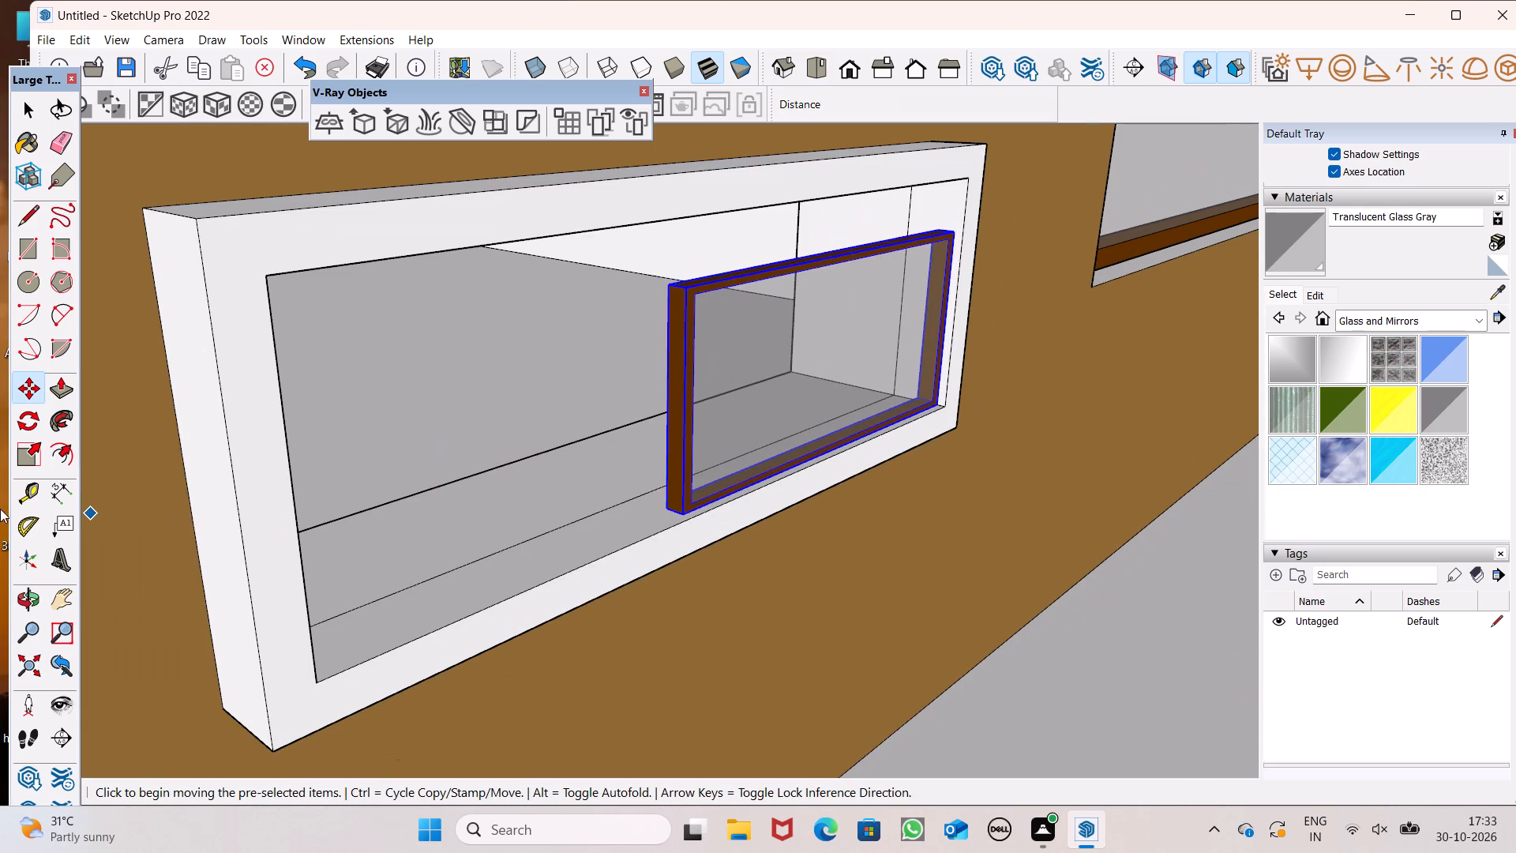
{"action": "left_click", "coordinate": [42, 459]}
{"action": "scroll", "coordinate": [216, 446], "scroll_direction": "down", "scroll_amount": 1}
{"action": "middle_click_drag", "start_coordinate": [298, 442], "coordinate": [353, 479]}
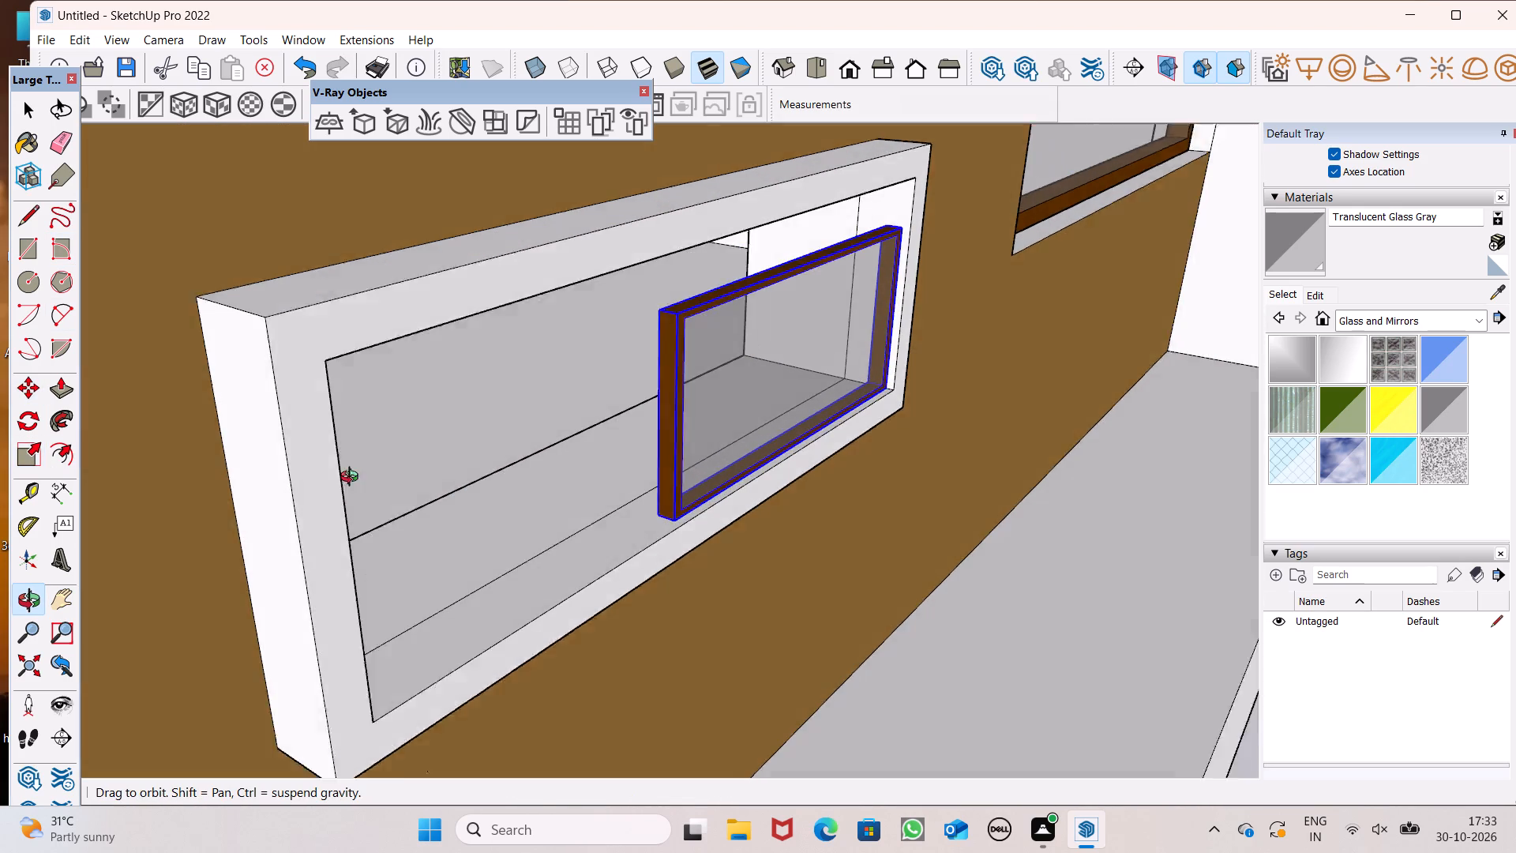
{"action": "middle_click_drag", "start_coordinate": [353, 479], "coordinate": [381, 483]}
{"action": "scroll", "coordinate": [636, 481], "scroll_direction": "up", "scroll_amount": 3}
{"action": "left_click_drag", "start_coordinate": [707, 401], "coordinate": [703, 415]}
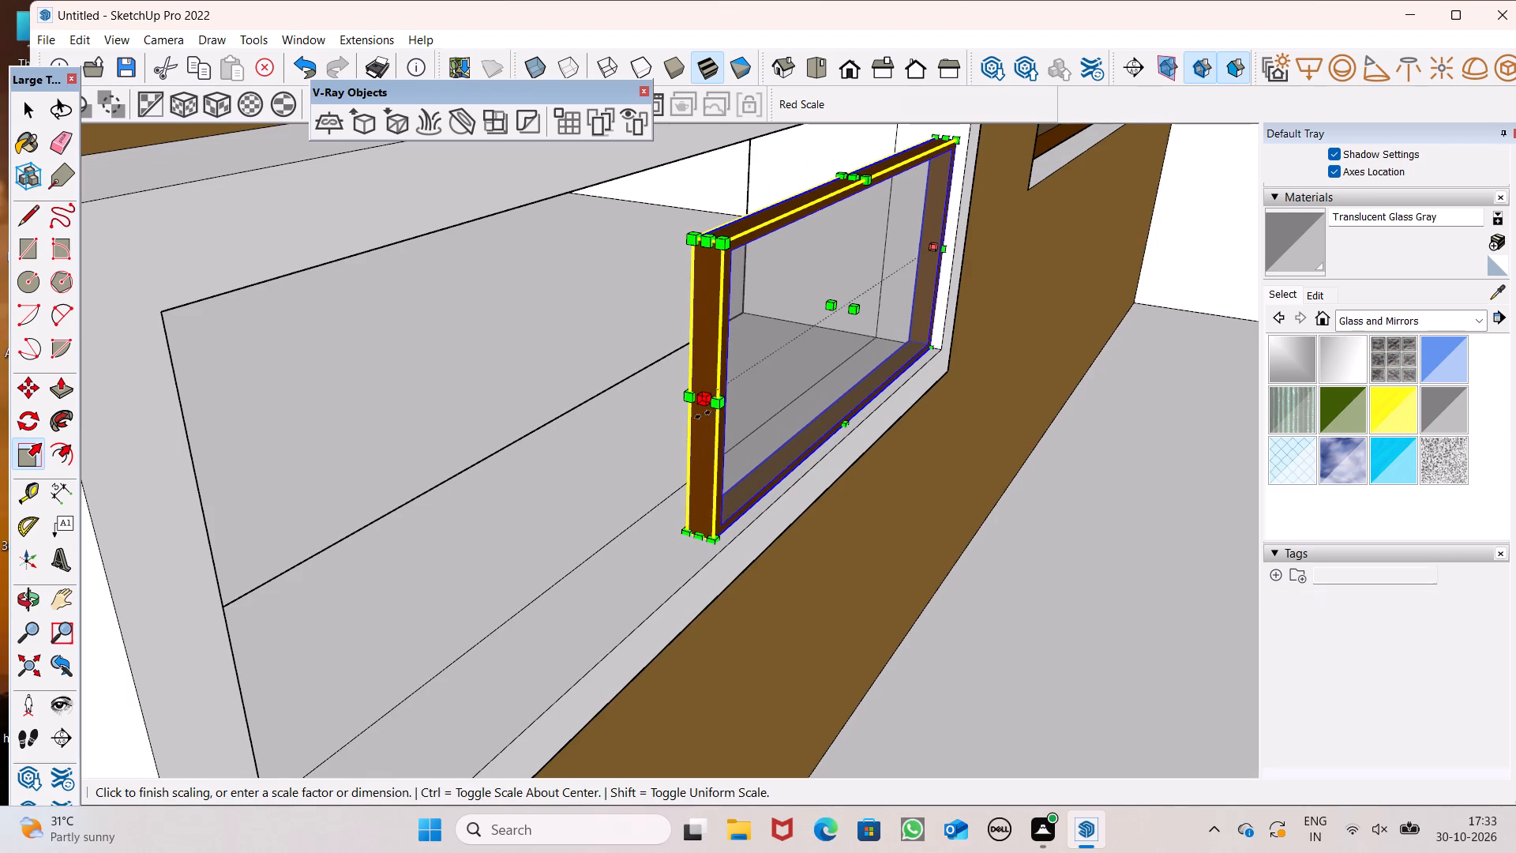
{"action": "left_click_drag", "start_coordinate": [703, 415], "coordinate": [238, 614]}
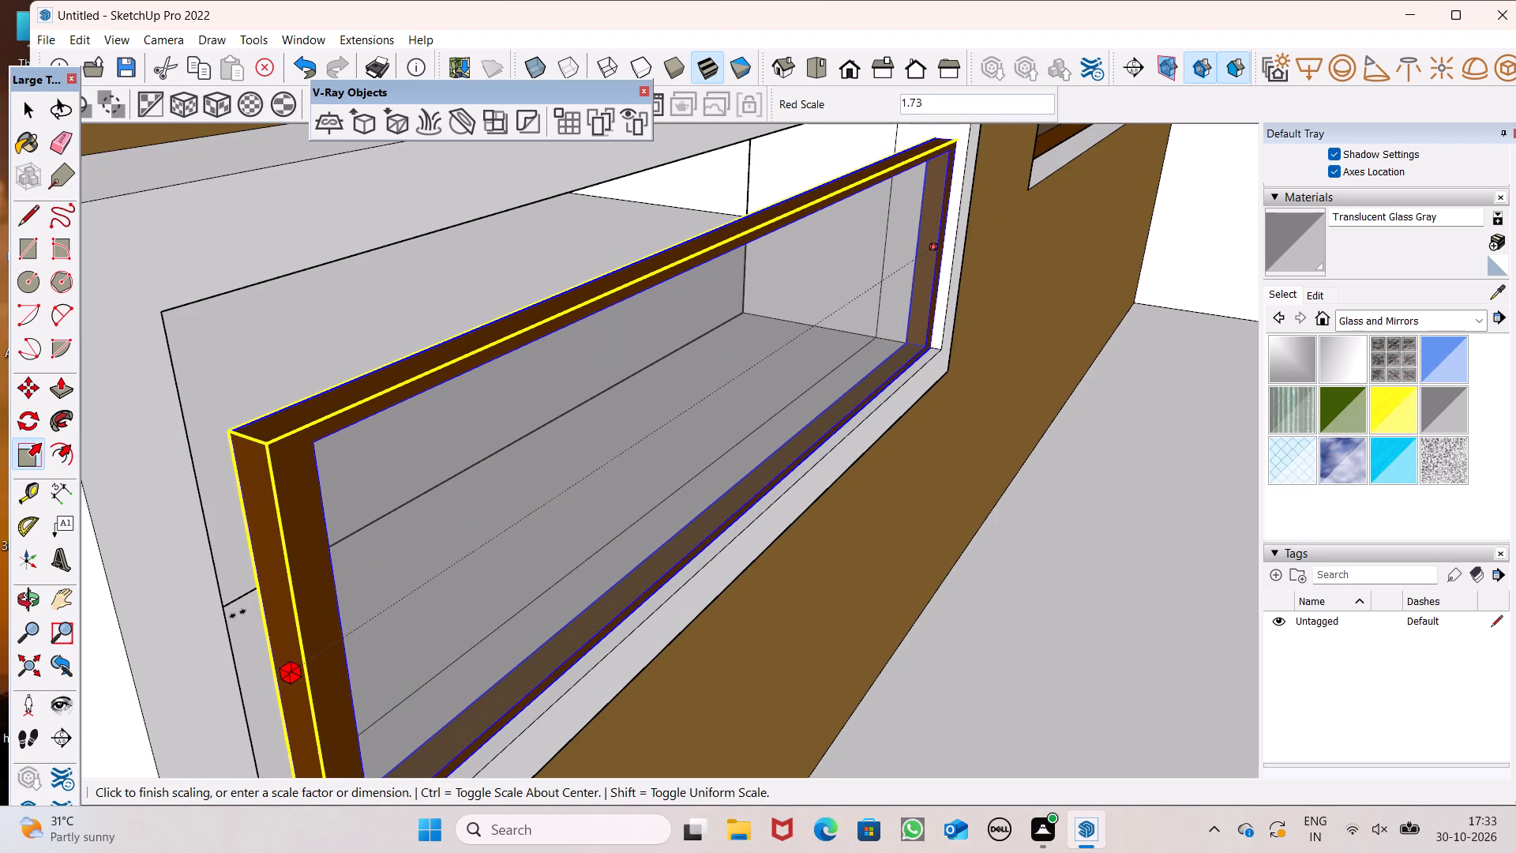
{"action": "left_click_drag", "start_coordinate": [238, 614], "coordinate": [227, 614]}
Scale the window's height from its top edge up to the lowest slot's upper inner edge, and clear the selection.
{"action": "scroll", "coordinate": [202, 522], "scroll_direction": "down", "scroll_amount": 6}
{"action": "scroll", "coordinate": [465, 280], "scroll_direction": "up", "scroll_amount": 3}
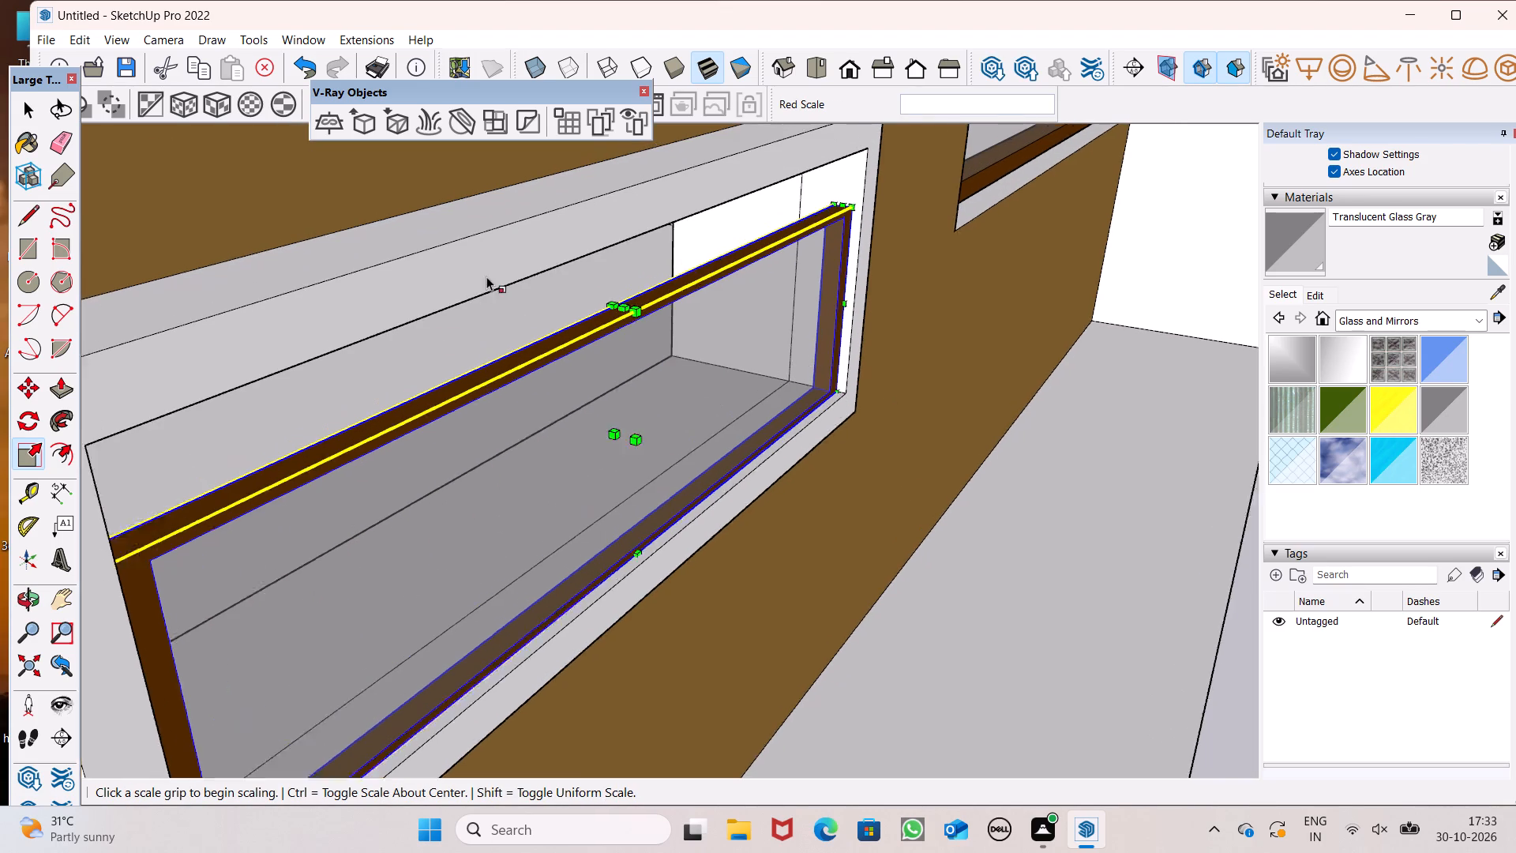
{"action": "scroll", "coordinate": [486, 276], "scroll_direction": "up", "scroll_amount": 4}
{"action": "scroll", "coordinate": [532, 327], "scroll_direction": "down", "scroll_amount": 4}
{"action": "scroll", "coordinate": [605, 255], "scroll_direction": "up", "scroll_amount": 7}
{"action": "scroll", "coordinate": [574, 317], "scroll_direction": "up", "scroll_amount": 3}
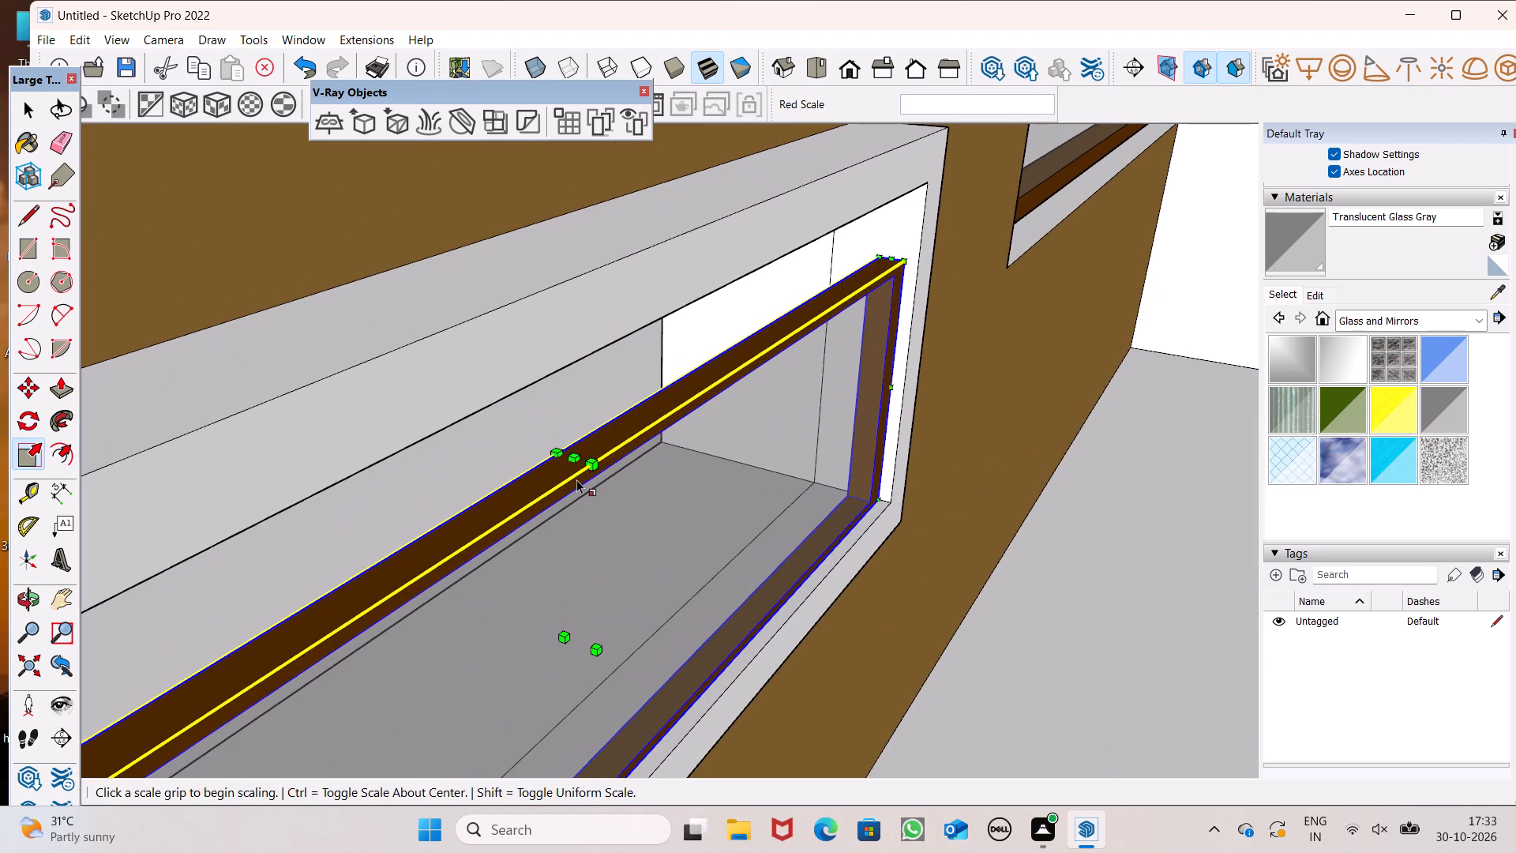
{"action": "left_click_drag", "start_coordinate": [576, 460], "coordinate": [495, 403]}
{"action": "scroll", "coordinate": [416, 386], "scroll_direction": "down", "scroll_amount": 12}
{"action": "middle_click_drag", "start_coordinate": [471, 466], "coordinate": [246, 312]}
{"action": "scroll", "coordinate": [246, 312], "scroll_direction": "up", "scroll_amount": 1}
{"action": "scroll", "coordinate": [379, 444], "scroll_direction": "down", "scroll_amount": 5}
{"action": "scroll", "coordinate": [505, 336], "scroll_direction": "down", "scroll_amount": 7}
{"action": "key", "text": "space"}
{"action": "scroll", "coordinate": [508, 360], "scroll_direction": "down", "scroll_amount": 4}
{"action": "middle_click_drag", "start_coordinate": [516, 369], "coordinate": [276, 438]}
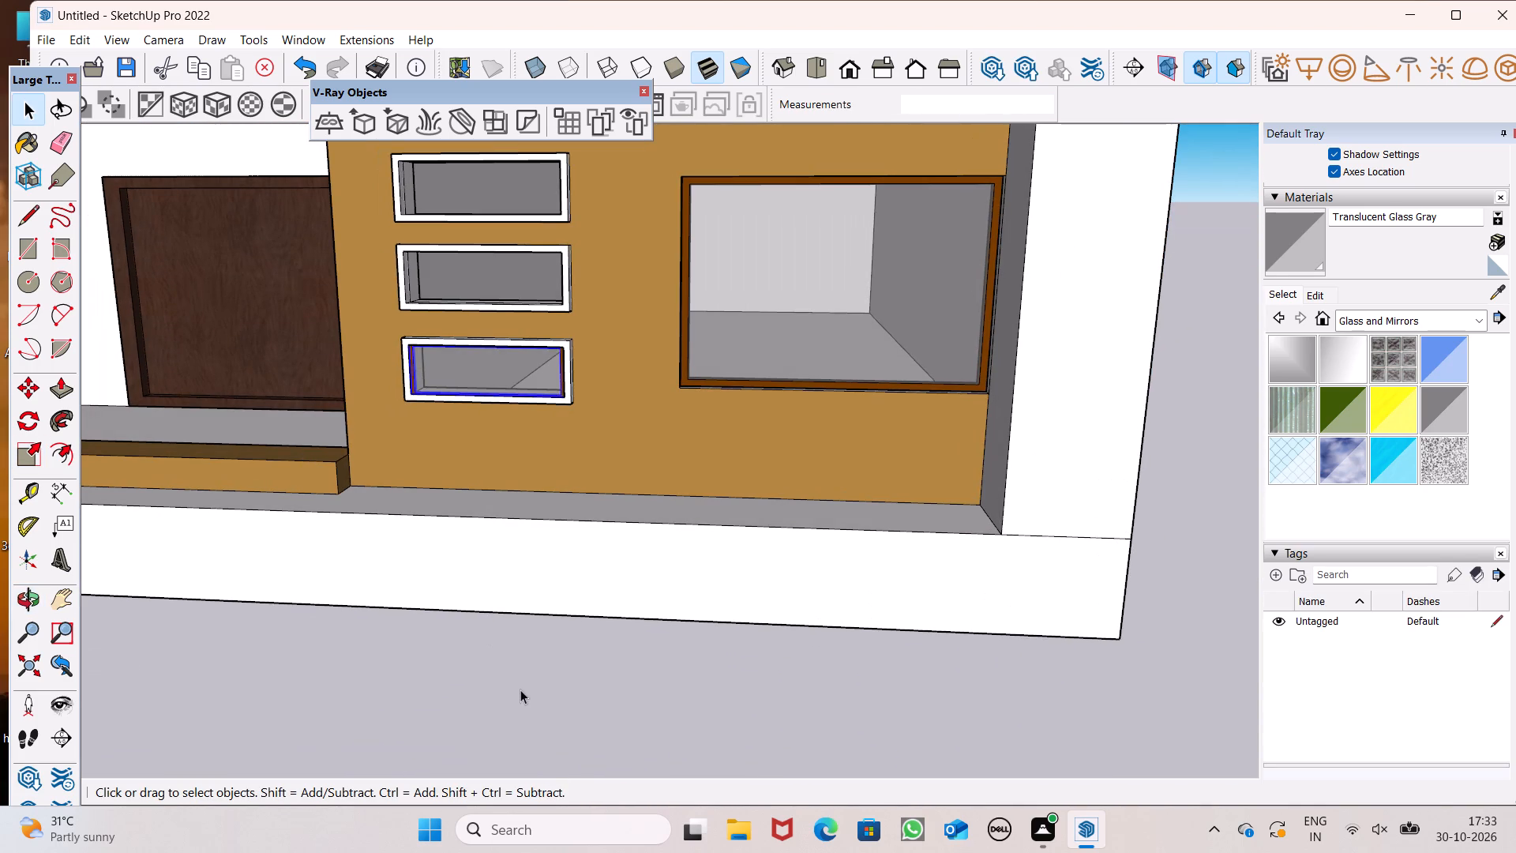
{"action": "left_click", "coordinate": [520, 690]}
Copy the lowest slot's window up into the middle slot opening, aligning it at the lower-right inner corner.
{"action": "scroll", "coordinate": [486, 577], "scroll_direction": "down", "scroll_amount": 4}
{"action": "middle_click_drag", "start_coordinate": [496, 521], "coordinate": [553, 534]}
{"action": "scroll", "coordinate": [490, 356], "scroll_direction": "up", "scroll_amount": 1}
{"action": "scroll", "coordinate": [482, 318], "scroll_direction": "down", "scroll_amount": 1}
{"action": "scroll", "coordinate": [482, 307], "scroll_direction": "up", "scroll_amount": 4}
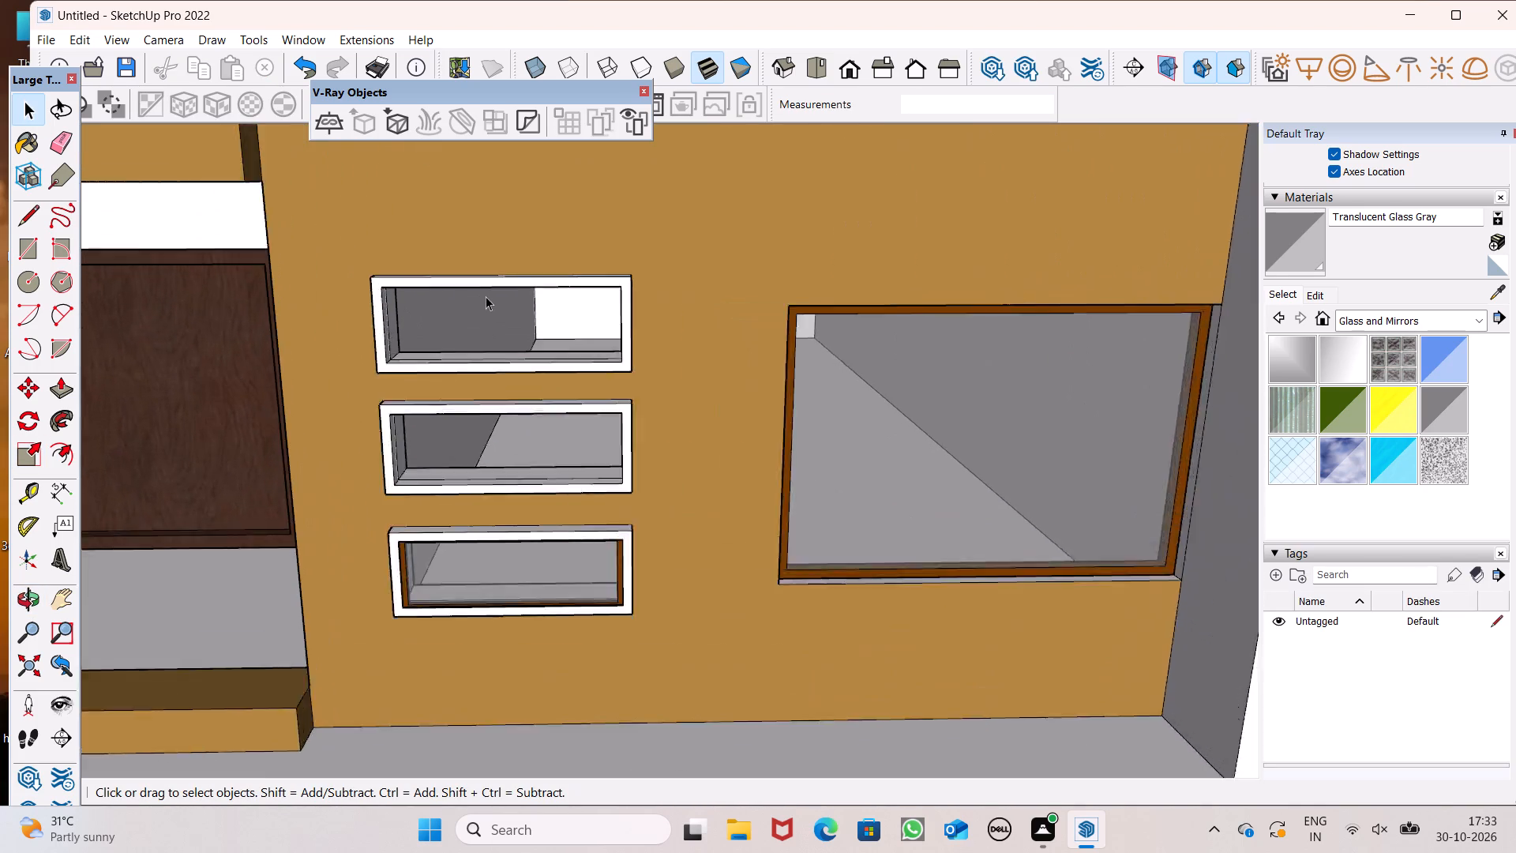
{"action": "scroll", "coordinate": [486, 296], "scroll_direction": "up", "scroll_amount": 1}
{"action": "left_click", "coordinate": [498, 636]}
{"action": "key", "text": "m"}
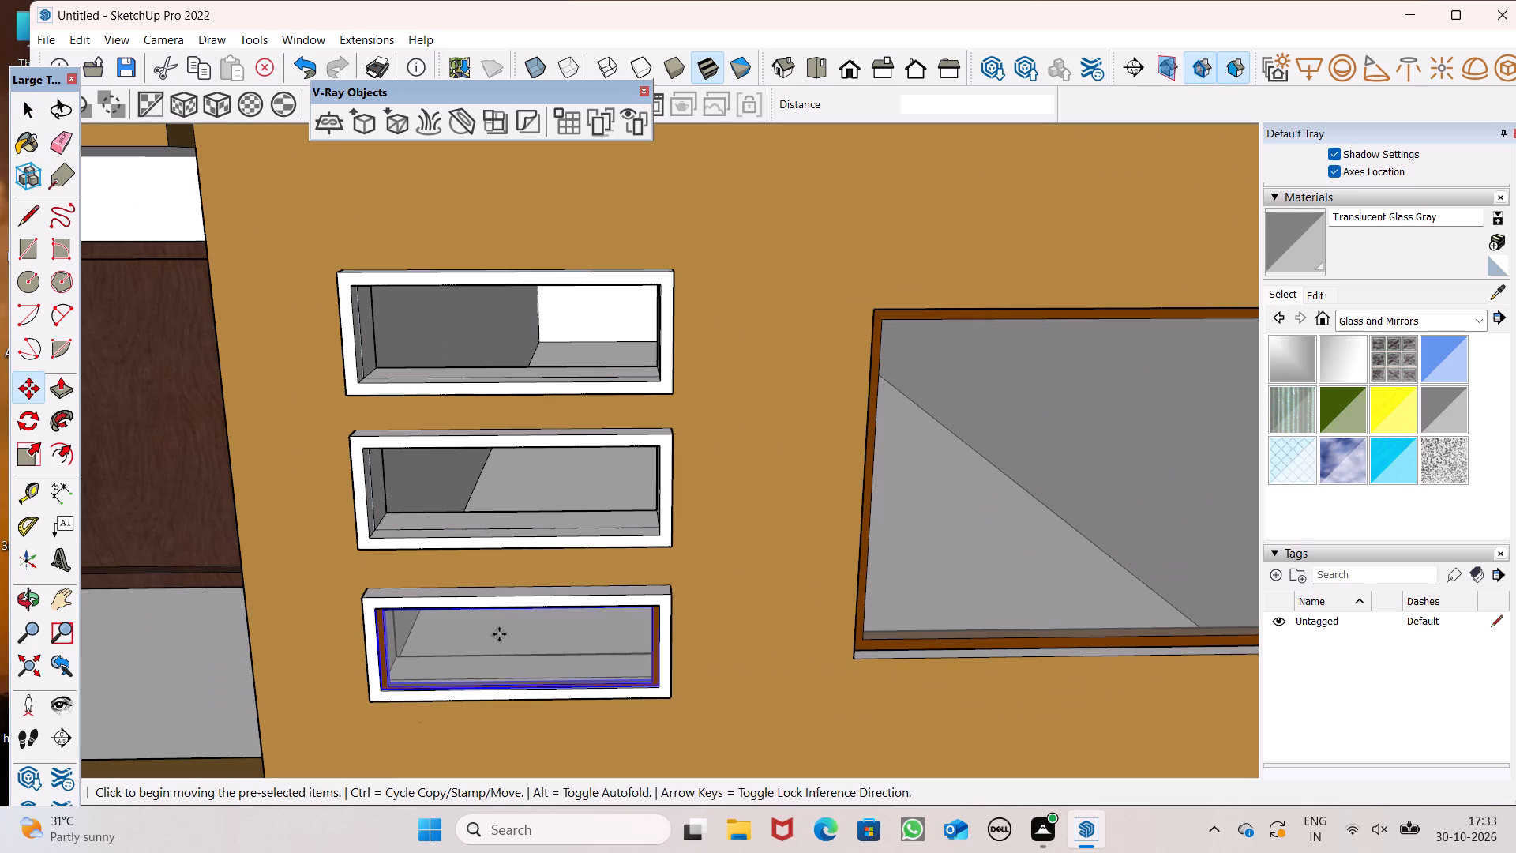
{"action": "key", "text": "Return"}
{"action": "left_click_drag", "start_coordinate": [655, 684], "coordinate": [647, 581]}
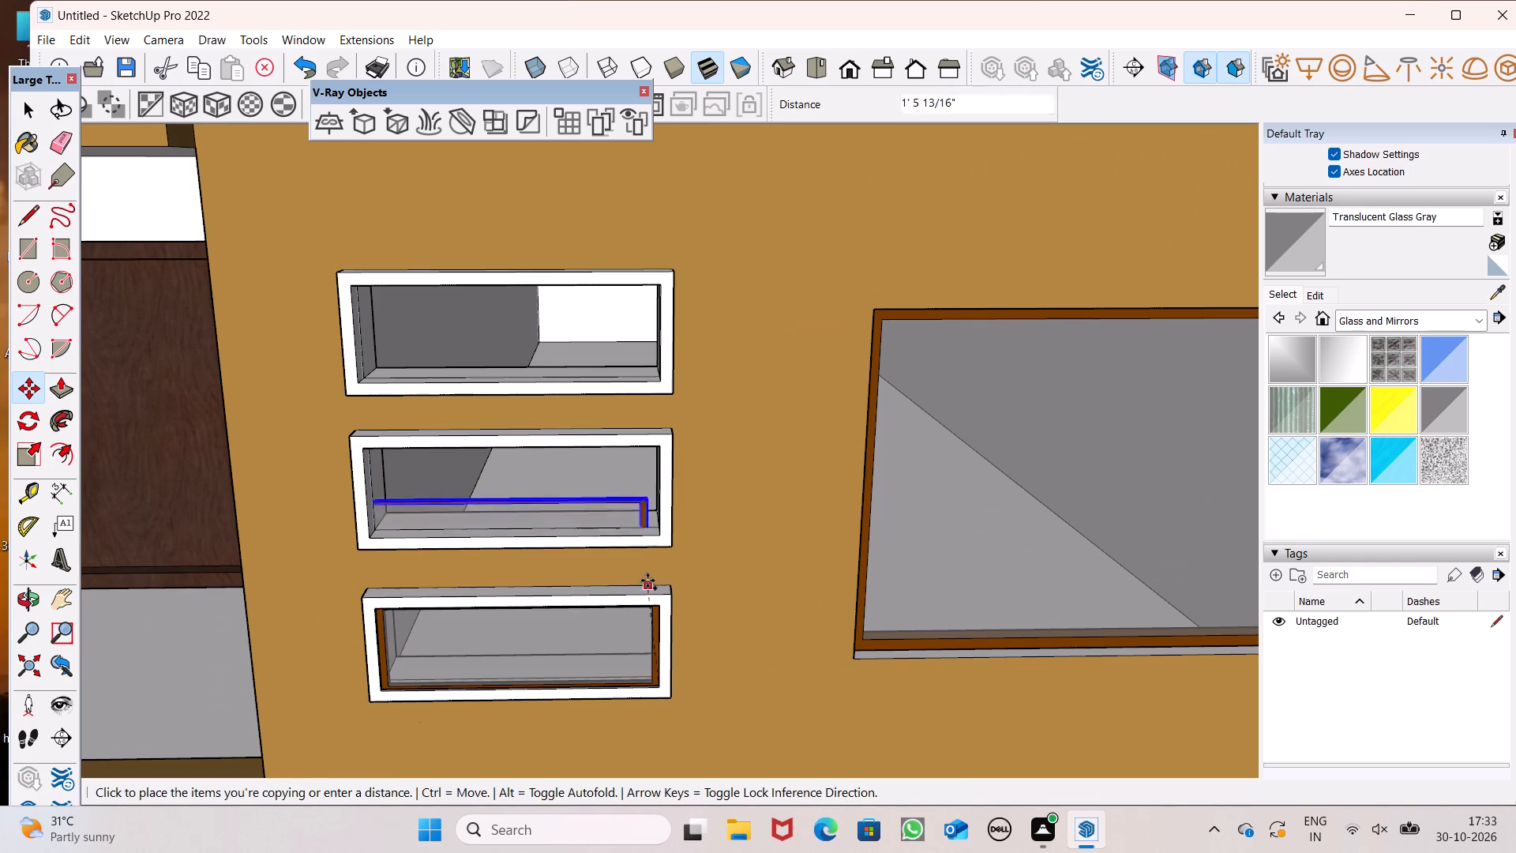
{"action": "left_click_drag", "start_coordinate": [647, 581], "coordinate": [659, 529]}
{"action": "scroll", "coordinate": [625, 528], "scroll_direction": "up", "scroll_amount": 8}
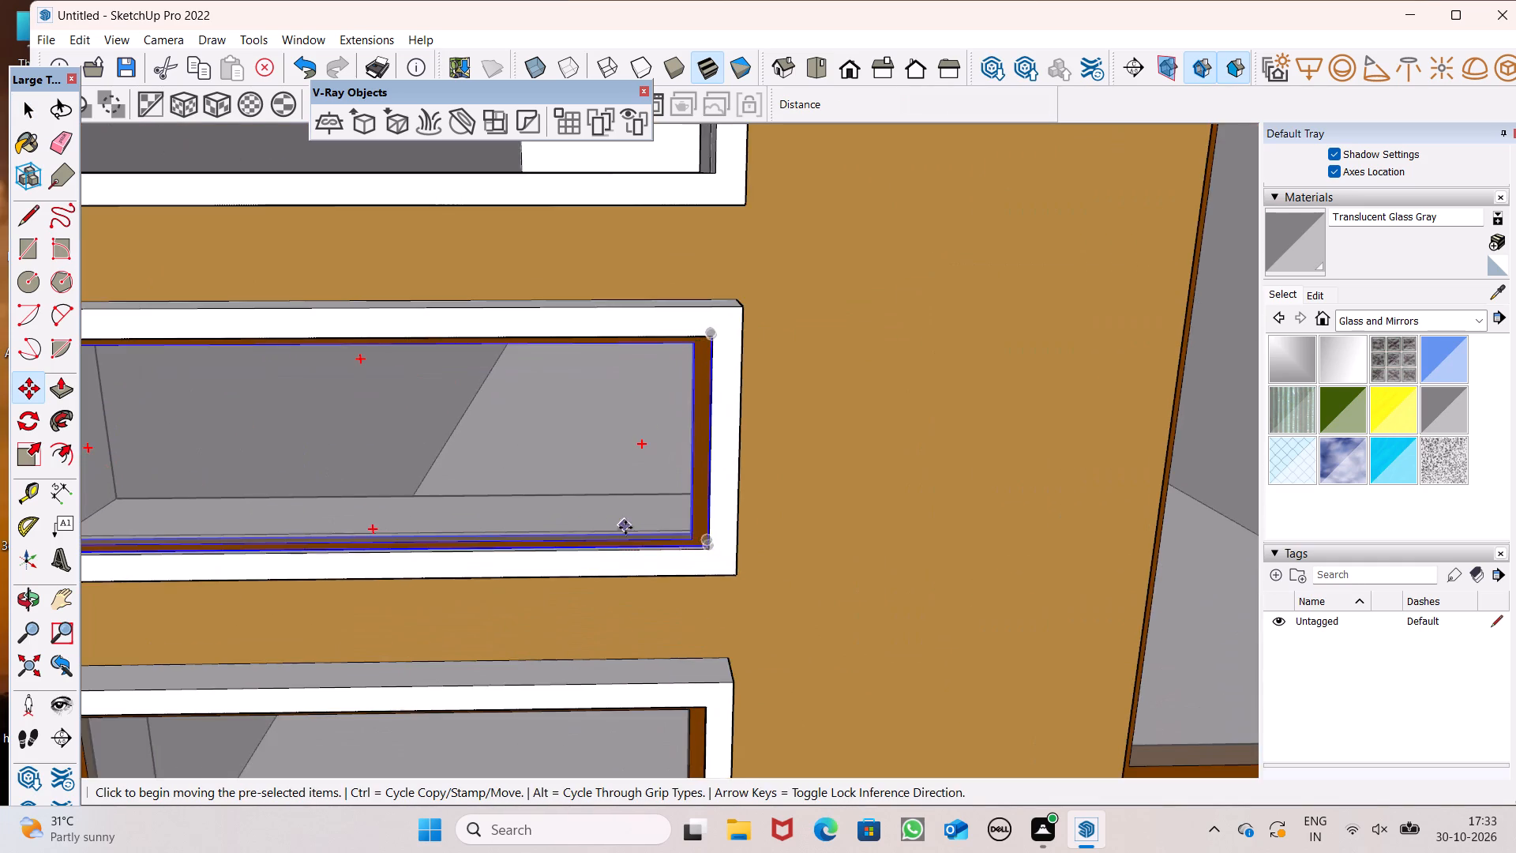
Copy the middle slot's window about 2' 1 7/8" up into the top slot opening, aligned at the lower-right inner corner.
{"action": "middle_click_drag", "start_coordinate": [630, 551], "coordinate": [614, 676]}
{"action": "scroll", "coordinate": [614, 641], "scroll_direction": "up", "scroll_amount": 1}
{"action": "key", "text": "space"}
{"action": "scroll", "coordinate": [728, 318], "scroll_direction": "down", "scroll_amount": 8}
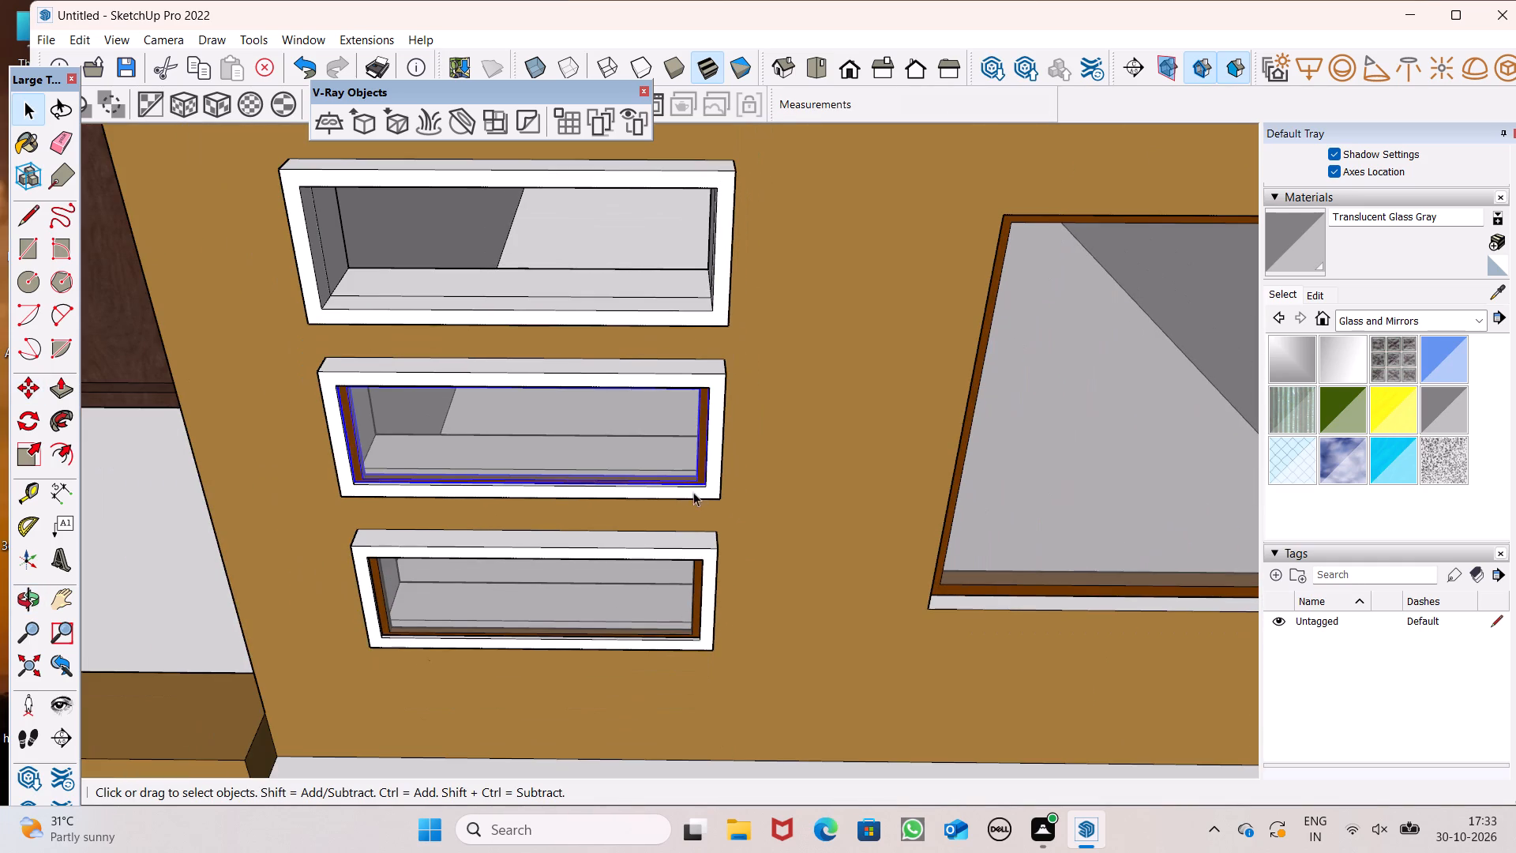
{"action": "key", "text": "m"}
{"action": "key", "text": "Return"}
{"action": "scroll", "coordinate": [700, 438], "scroll_direction": "up", "scroll_amount": 2}
{"action": "scroll", "coordinate": [658, 366], "scroll_direction": "down", "scroll_amount": 5}
{"action": "scroll", "coordinate": [625, 295], "scroll_direction": "up", "scroll_amount": 2}
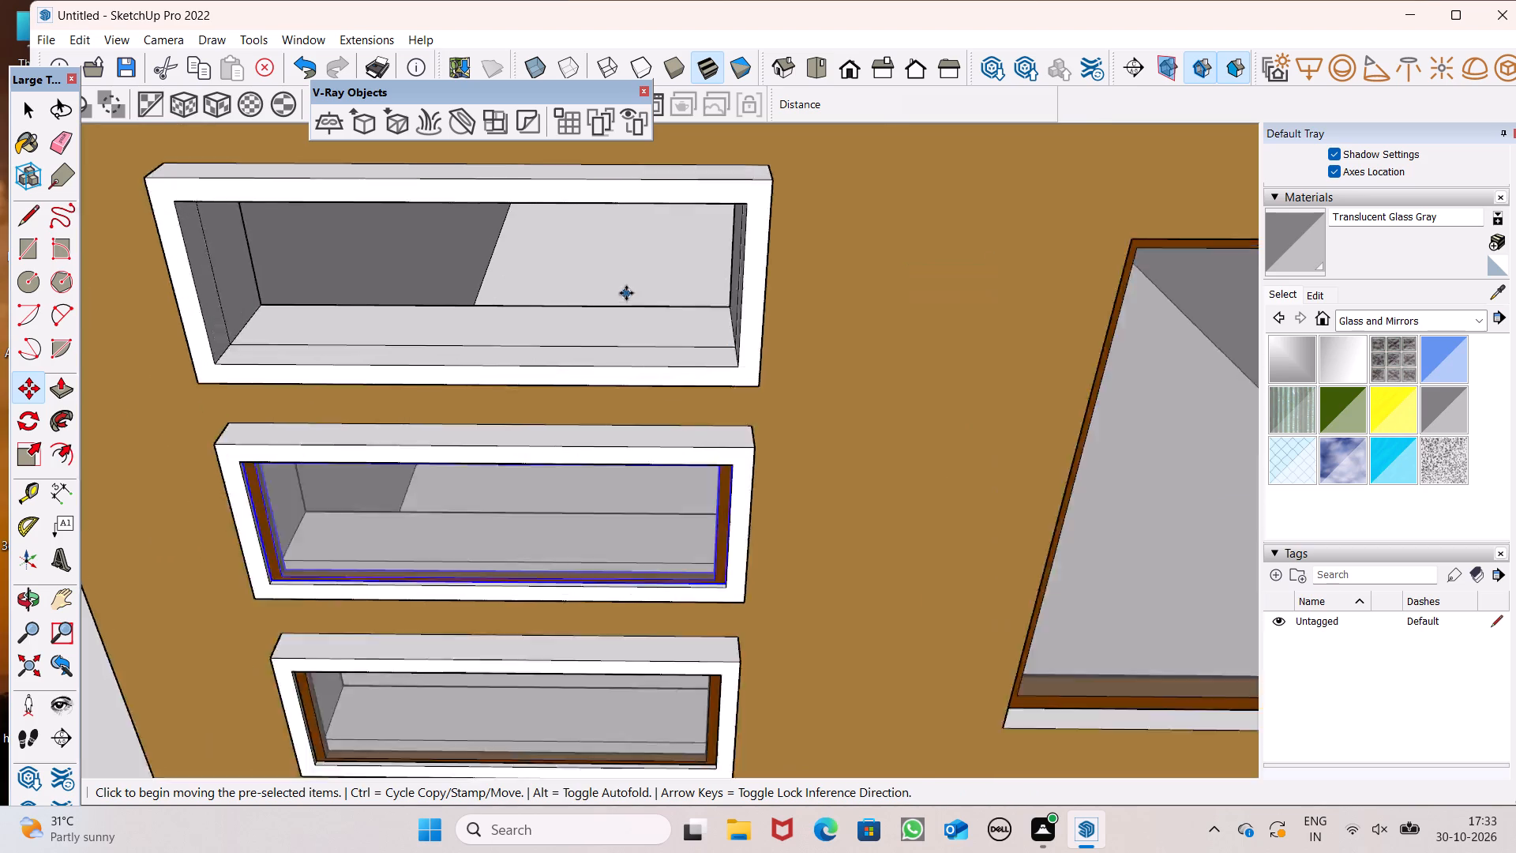
{"action": "scroll", "coordinate": [626, 293], "scroll_direction": "up", "scroll_amount": 3}
{"action": "scroll", "coordinate": [677, 411], "scroll_direction": "down", "scroll_amount": 7}
{"action": "scroll", "coordinate": [739, 434], "scroll_direction": "down", "scroll_amount": 13}
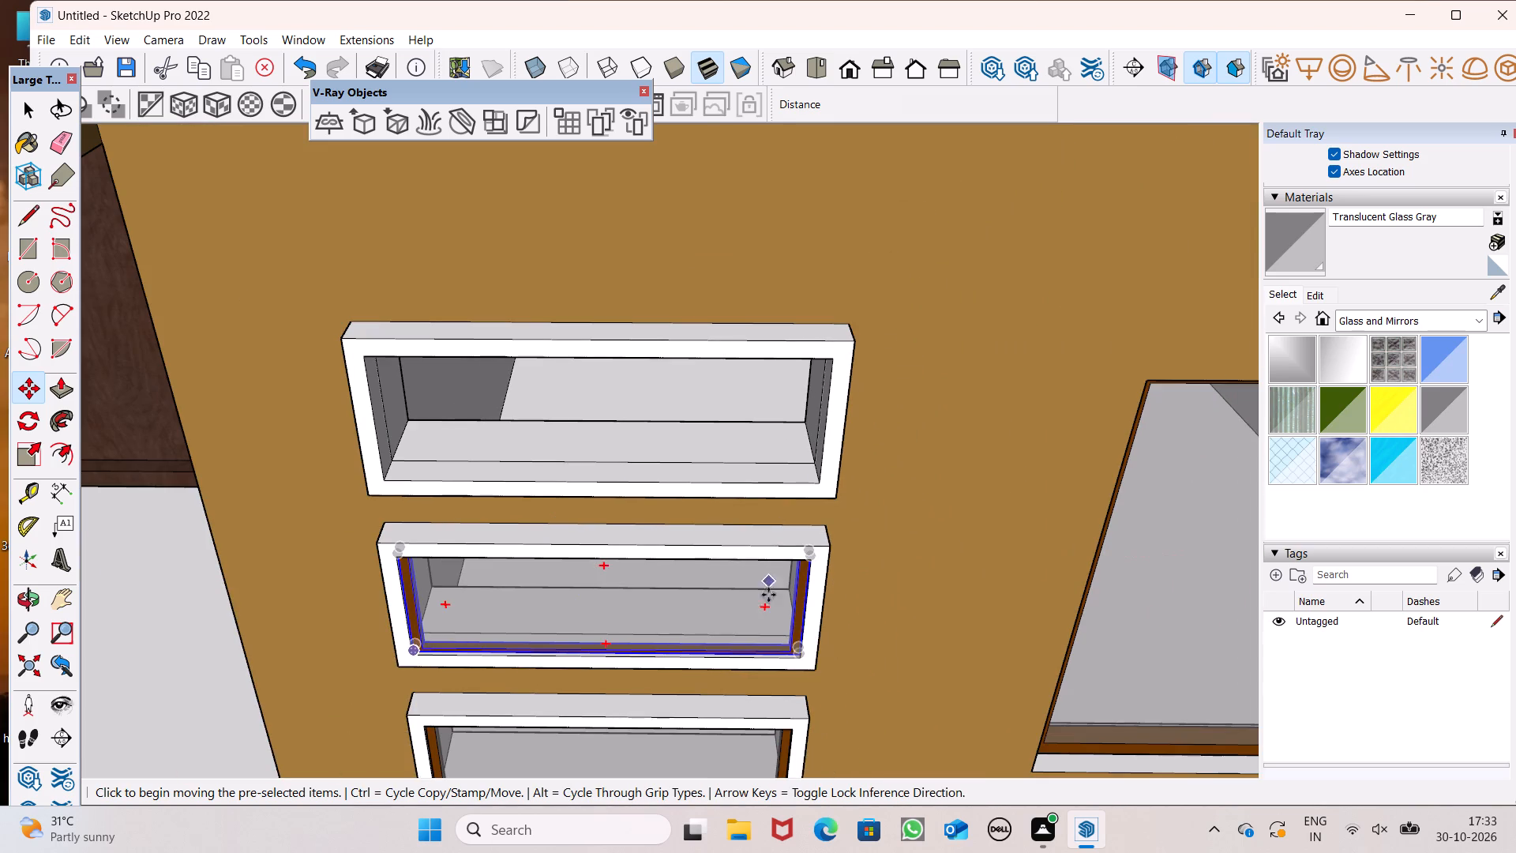
{"action": "left_click_drag", "start_coordinate": [799, 656], "coordinate": [779, 504]}
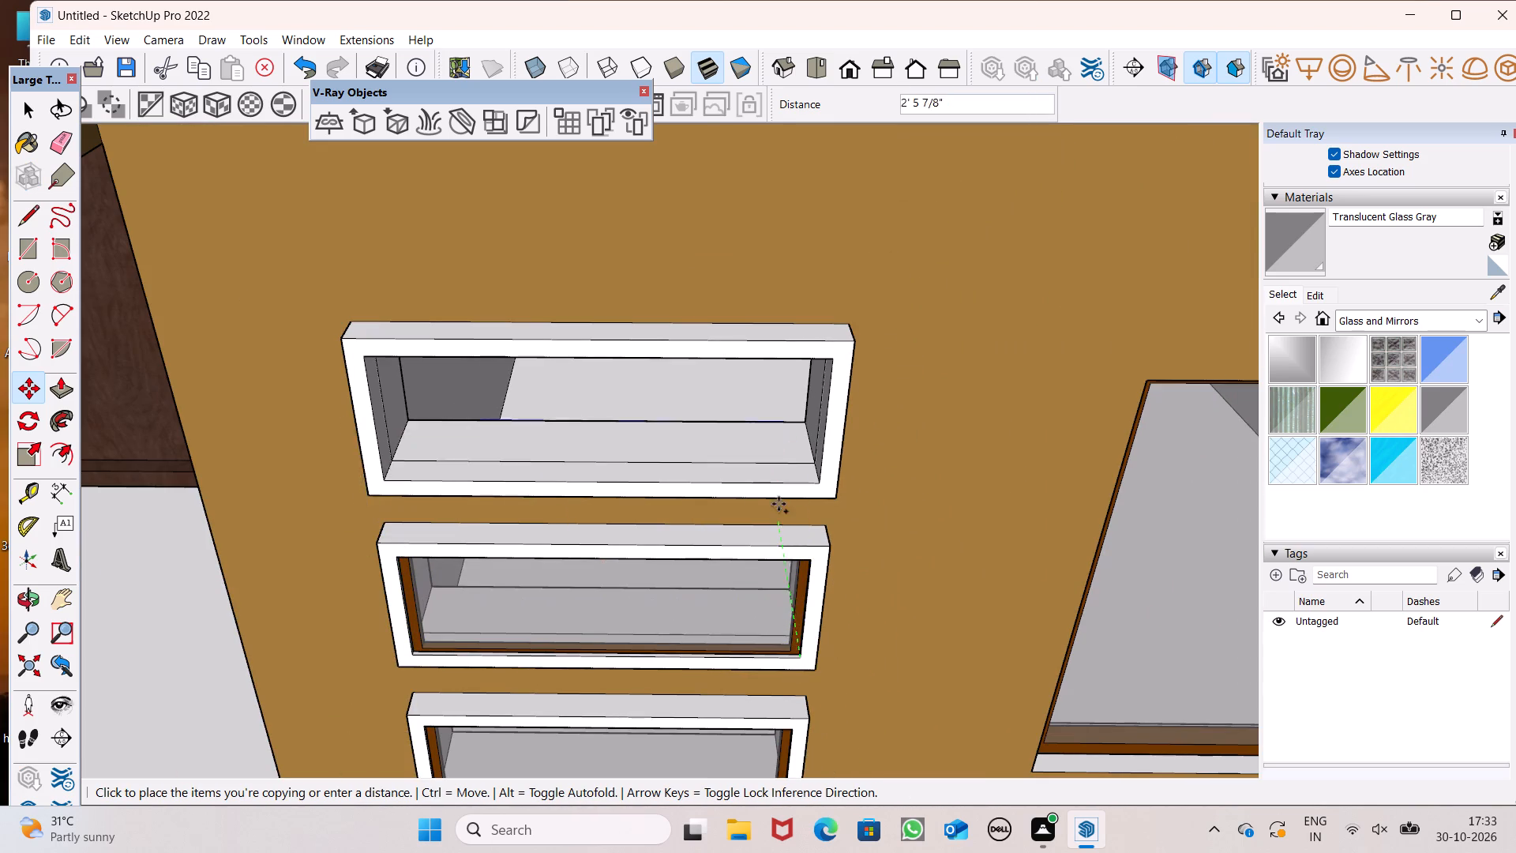
{"action": "left_click_drag", "start_coordinate": [779, 504], "coordinate": [814, 482]}
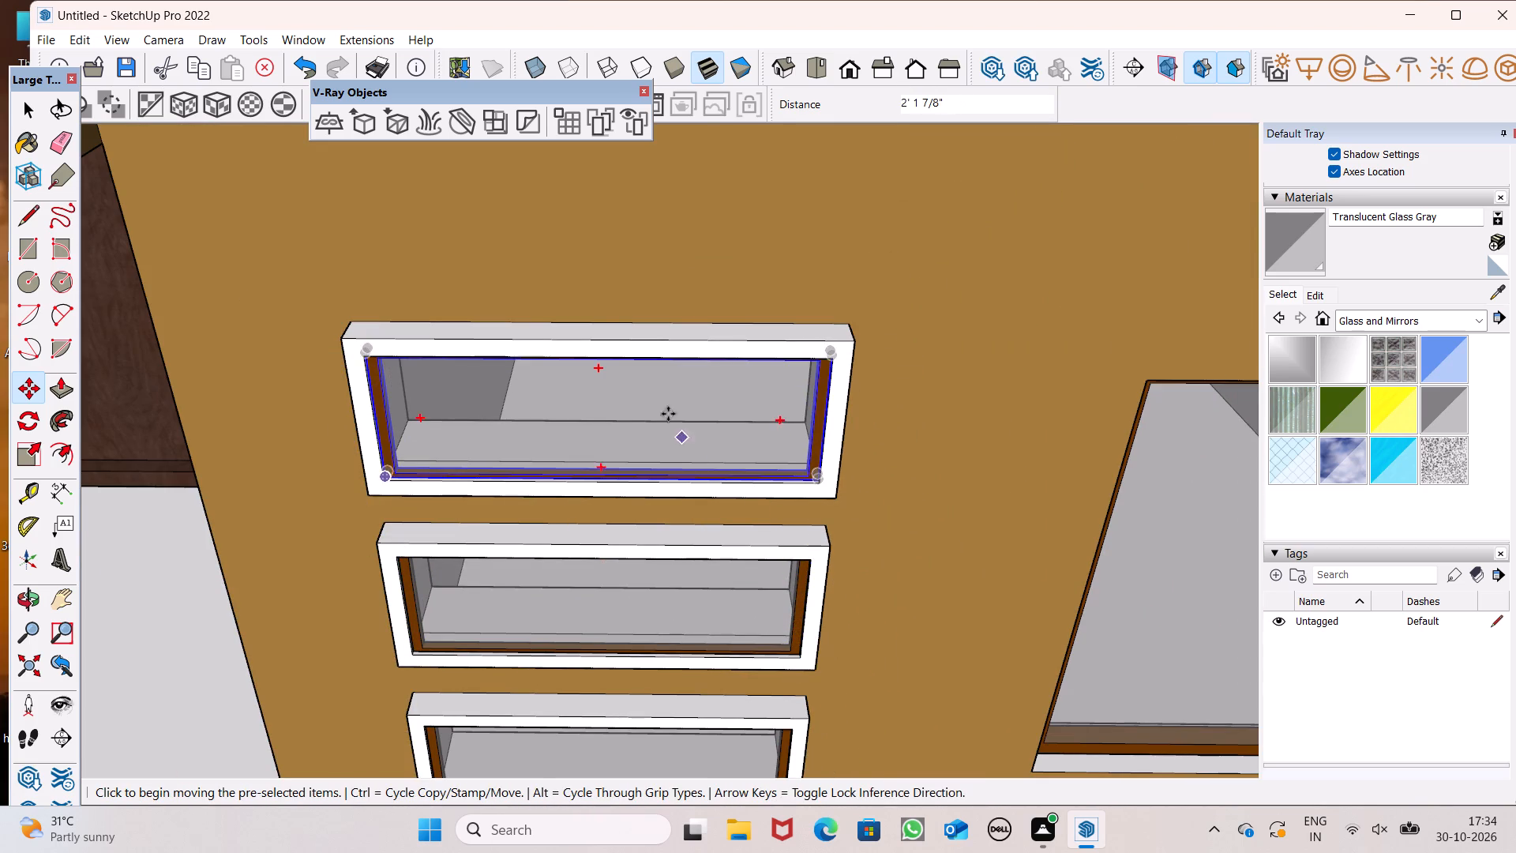
Finish the move and clear the selection of the window in the top slot opening.
{"action": "scroll", "coordinate": [659, 397], "scroll_direction": "down", "scroll_amount": 10}
{"action": "key", "text": "space"}
{"action": "scroll", "coordinate": [651, 375], "scroll_direction": "up", "scroll_amount": 1}
{"action": "scroll", "coordinate": [651, 375], "scroll_direction": "down", "scroll_amount": 2}
{"action": "middle_click_drag", "start_coordinate": [659, 450], "coordinate": [666, 222]}
{"action": "scroll", "coordinate": [606, 281], "scroll_direction": "down", "scroll_amount": 8}
{"action": "left_click", "coordinate": [803, 646]}
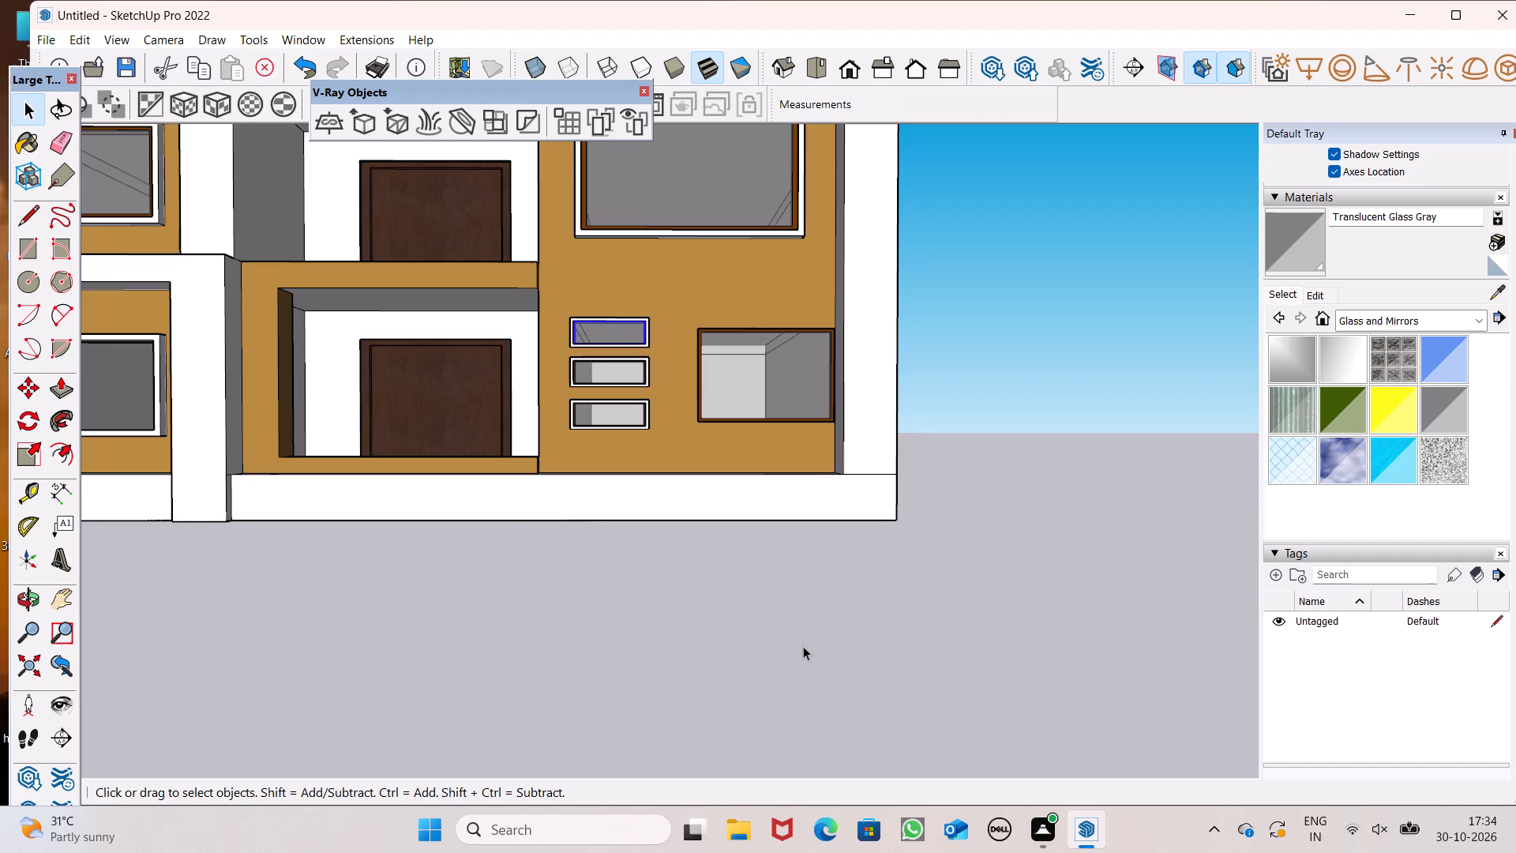
Copy the first-floor window beside the louvred strip about 11' 6" down into the ground-floor opening directly below it.
{"action": "scroll", "coordinate": [779, 502], "scroll_direction": "down", "scroll_amount": 5}
{"action": "scroll", "coordinate": [887, 535], "scroll_direction": "down", "scroll_amount": 4}
{"action": "scroll", "coordinate": [662, 454], "scroll_direction": "down", "scroll_amount": 2}
{"action": "middle_click_drag", "start_coordinate": [676, 480], "coordinate": [752, 521]}
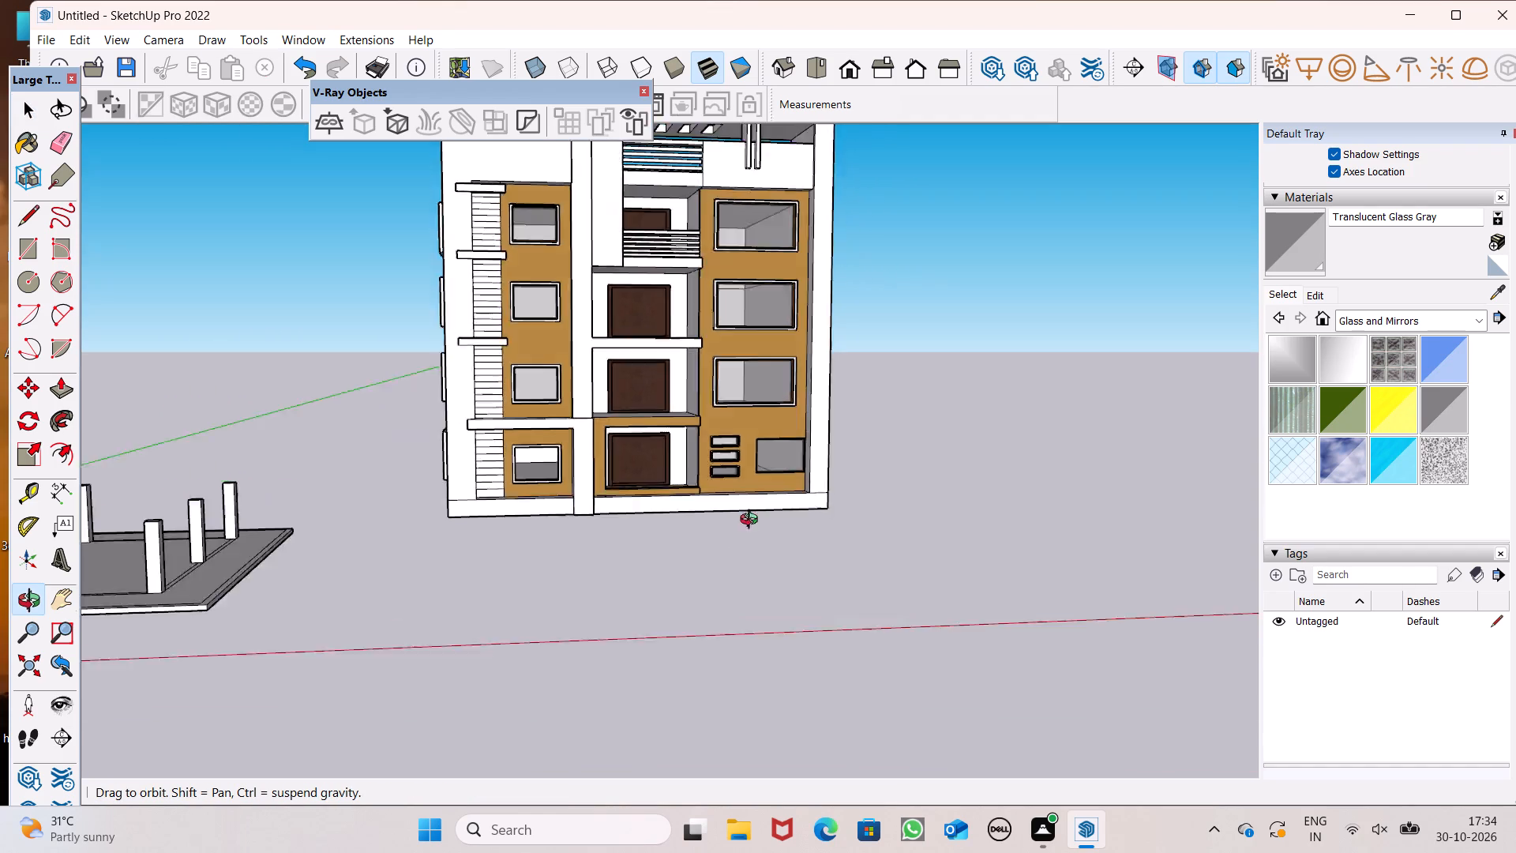
{"action": "middle_click_drag", "start_coordinate": [752, 521], "coordinate": [542, 513]}
{"action": "scroll", "coordinate": [527, 487], "scroll_direction": "down", "scroll_amount": 1}
{"action": "scroll", "coordinate": [527, 487], "scroll_direction": "up", "scroll_amount": 10}
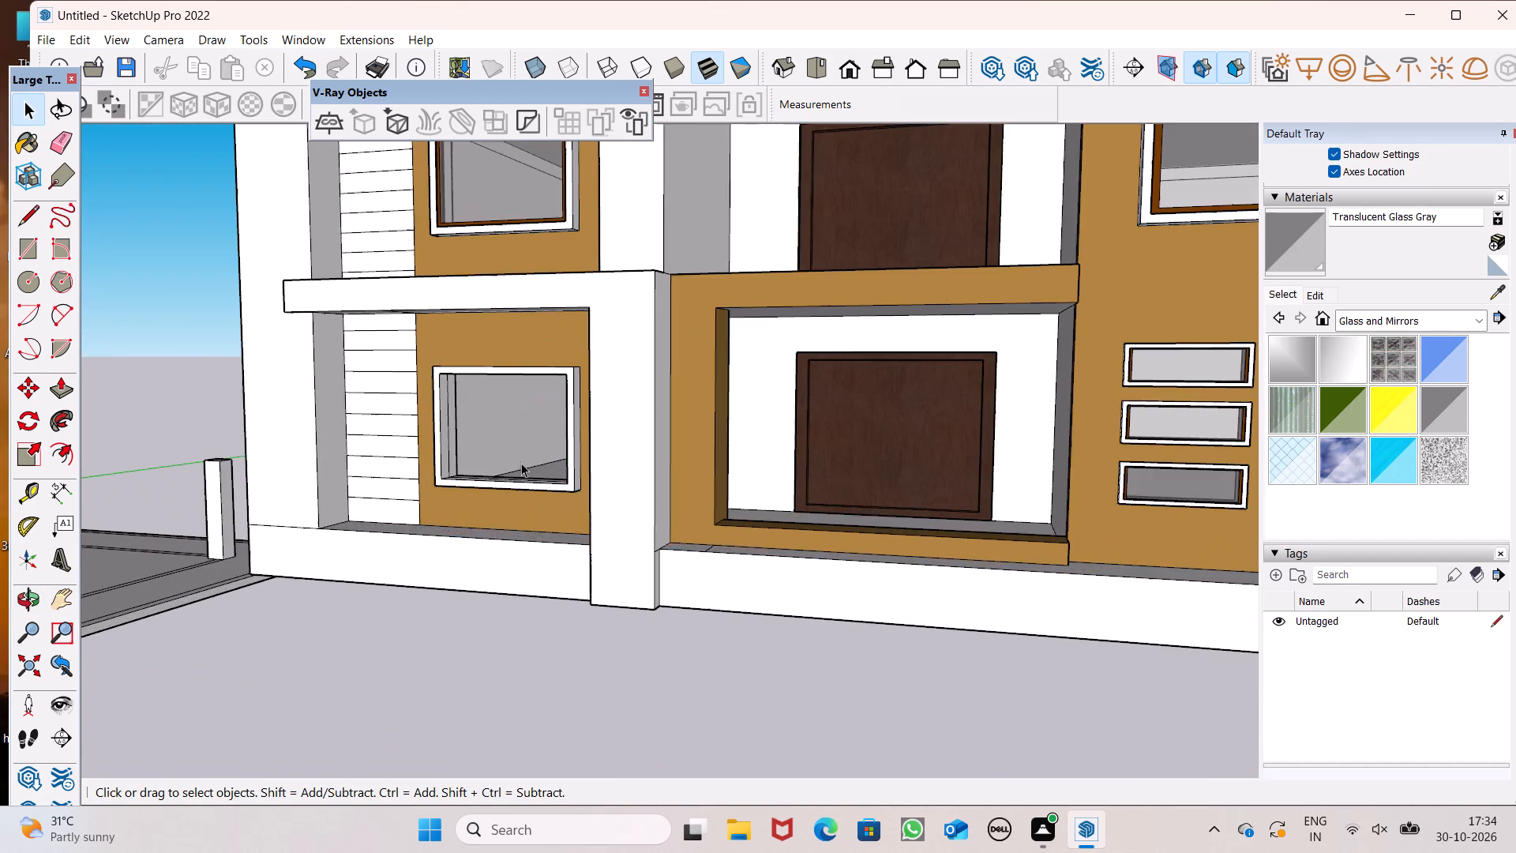
{"action": "scroll", "coordinate": [406, 482], "scroll_direction": "up", "scroll_amount": 6}
{"action": "scroll", "coordinate": [436, 500], "scroll_direction": "down", "scroll_amount": 4}
{"action": "middle_click_drag", "start_coordinate": [524, 551], "coordinate": [566, 636]}
{"action": "scroll", "coordinate": [532, 562], "scroll_direction": "down", "scroll_amount": 6}
{"action": "scroll", "coordinate": [503, 356], "scroll_direction": "up", "scroll_amount": 1}
{"action": "scroll", "coordinate": [515, 356], "scroll_direction": "down", "scroll_amount": 1}
{"action": "scroll", "coordinate": [517, 356], "scroll_direction": "up", "scroll_amount": 5}
{"action": "left_click", "coordinate": [554, 362]}
{"action": "scroll", "coordinate": [582, 460], "scroll_direction": "down", "scroll_amount": 4}
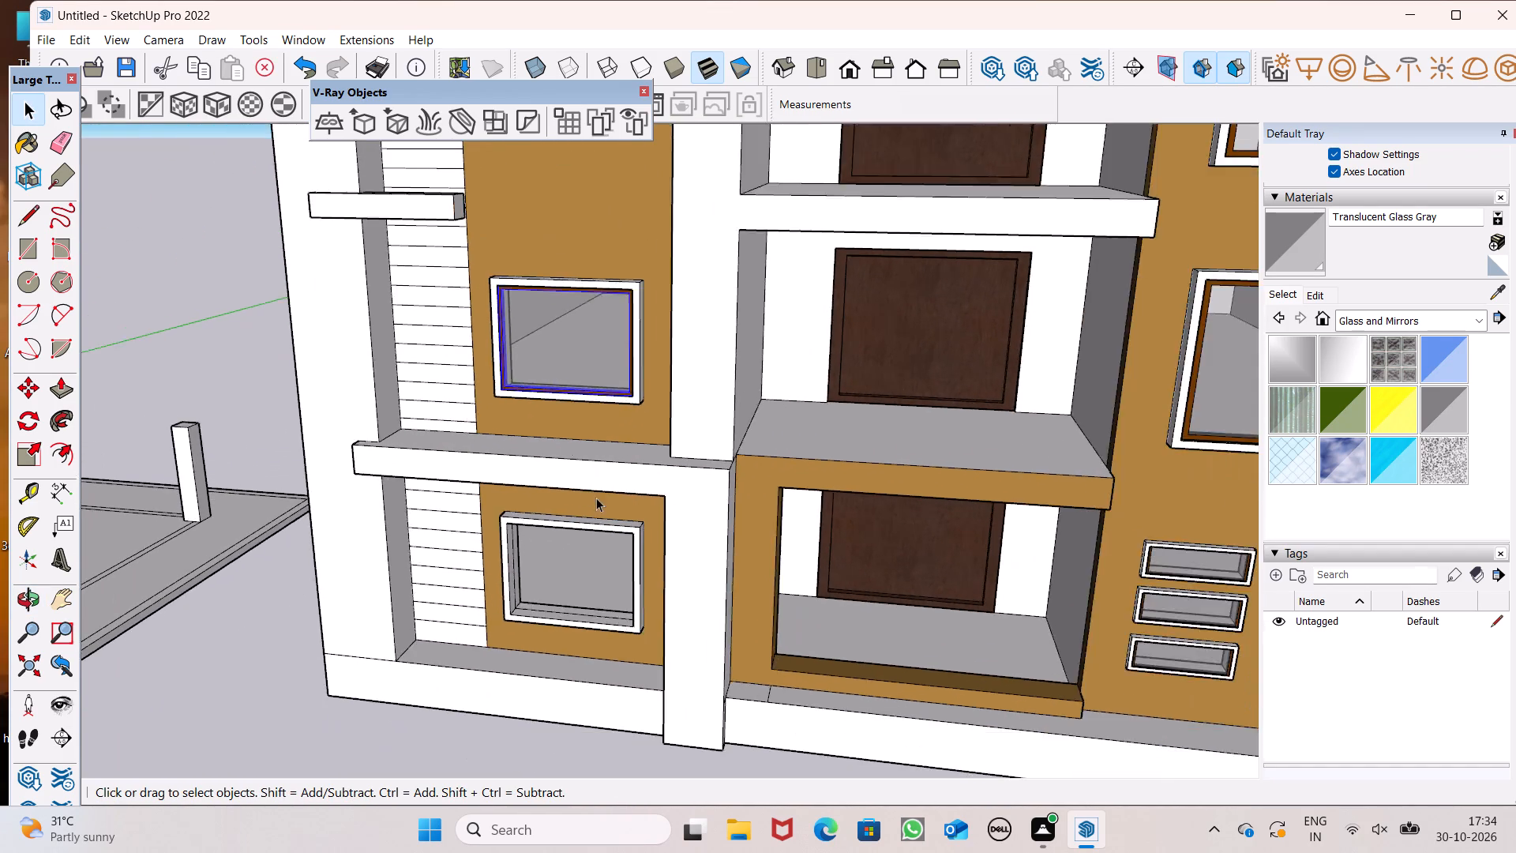
{"action": "middle_click_drag", "start_coordinate": [596, 498], "coordinate": [645, 512]}
{"action": "key", "text": "m"}
{"action": "key", "text": "Return"}
{"action": "scroll", "coordinate": [611, 451], "scroll_direction": "up", "scroll_amount": 4}
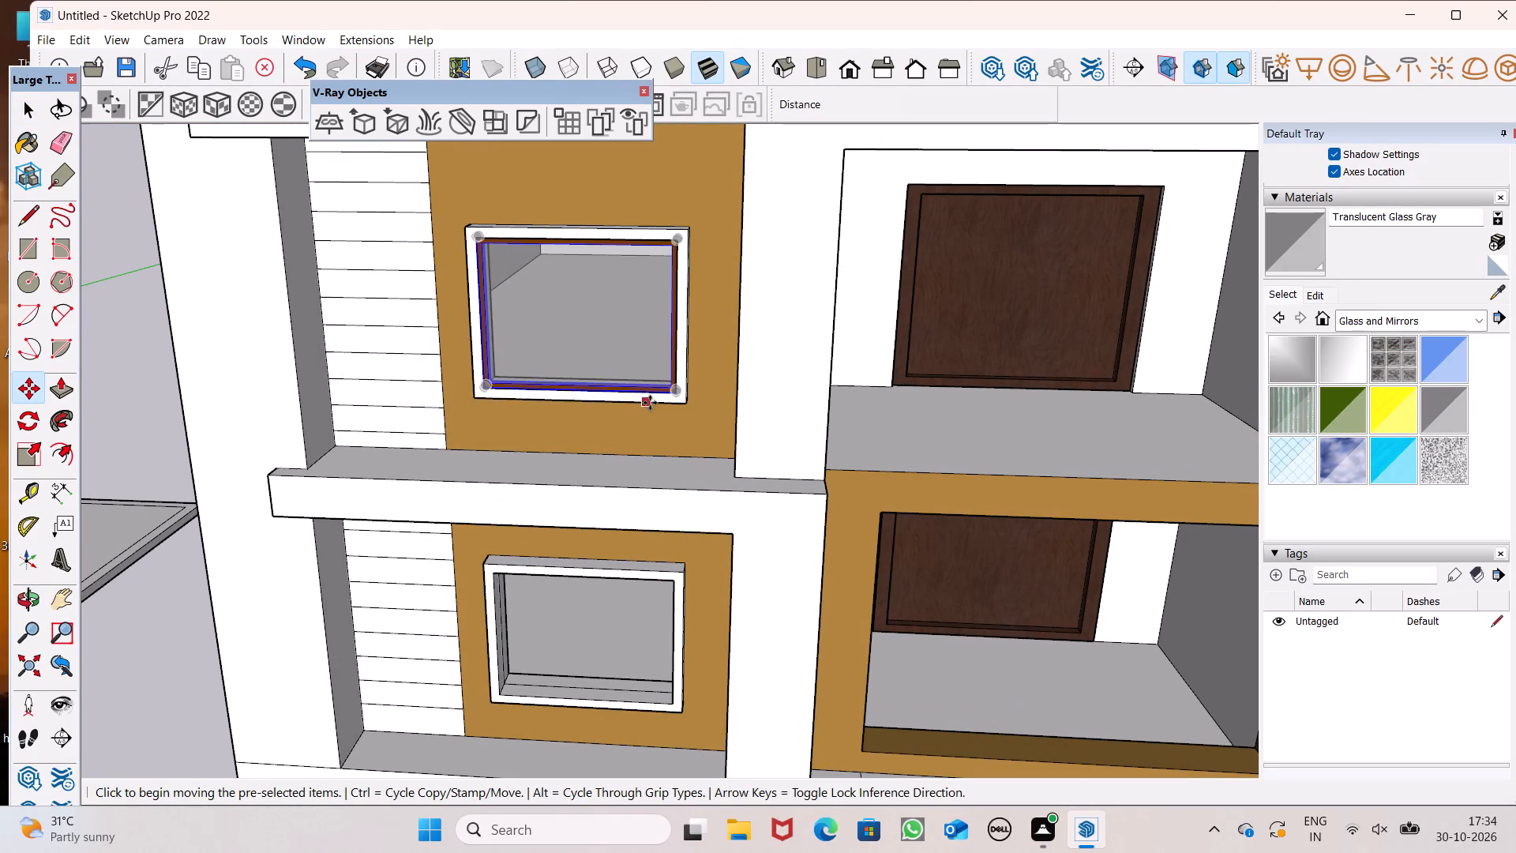
{"action": "left_click_drag", "start_coordinate": [670, 385], "coordinate": [656, 663]}
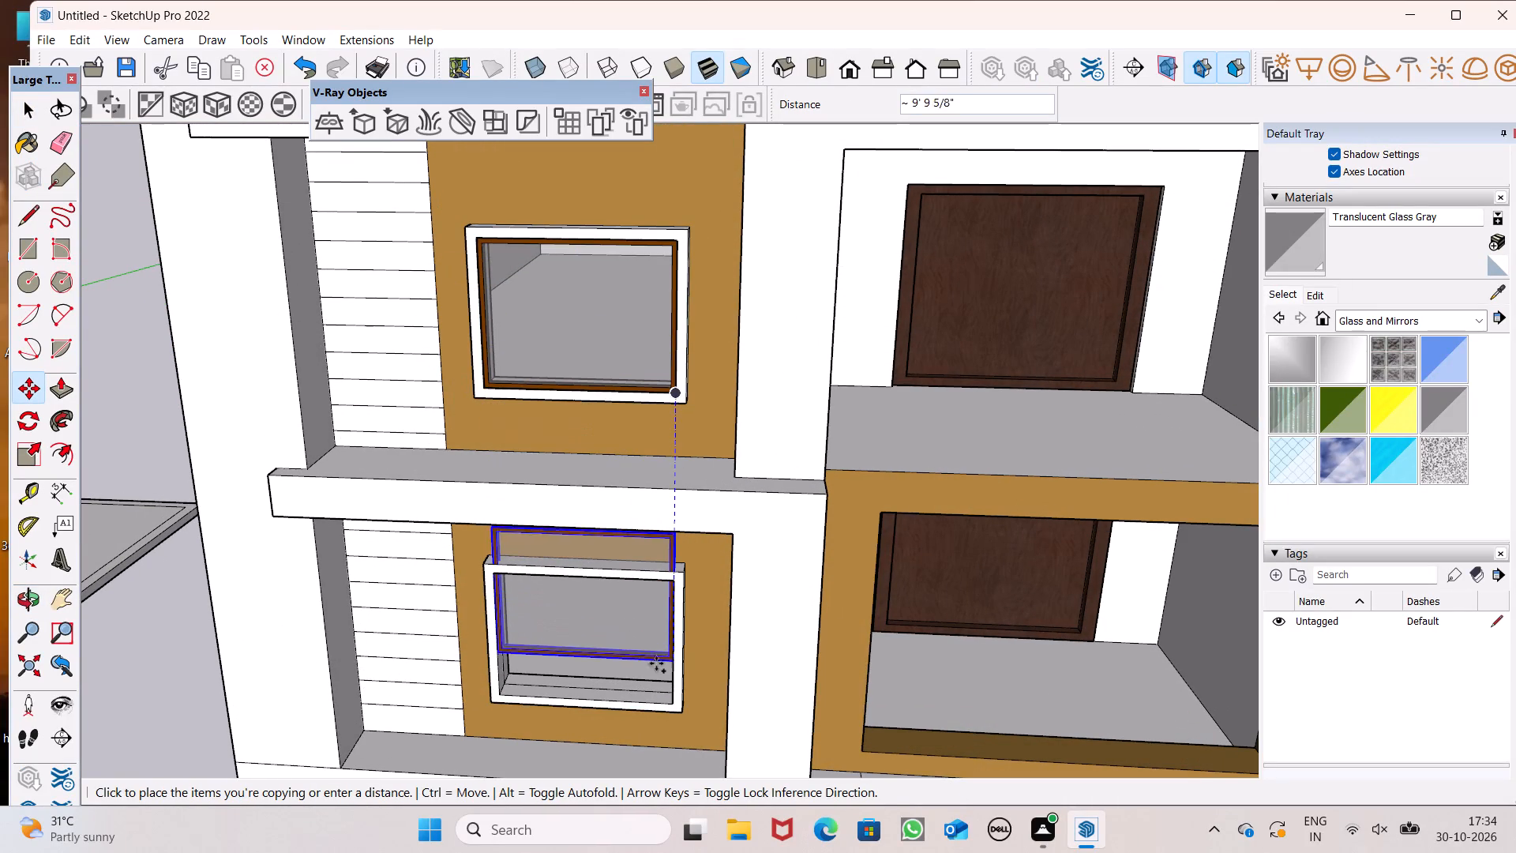
{"action": "left_click_drag", "start_coordinate": [656, 663], "coordinate": [663, 697]}
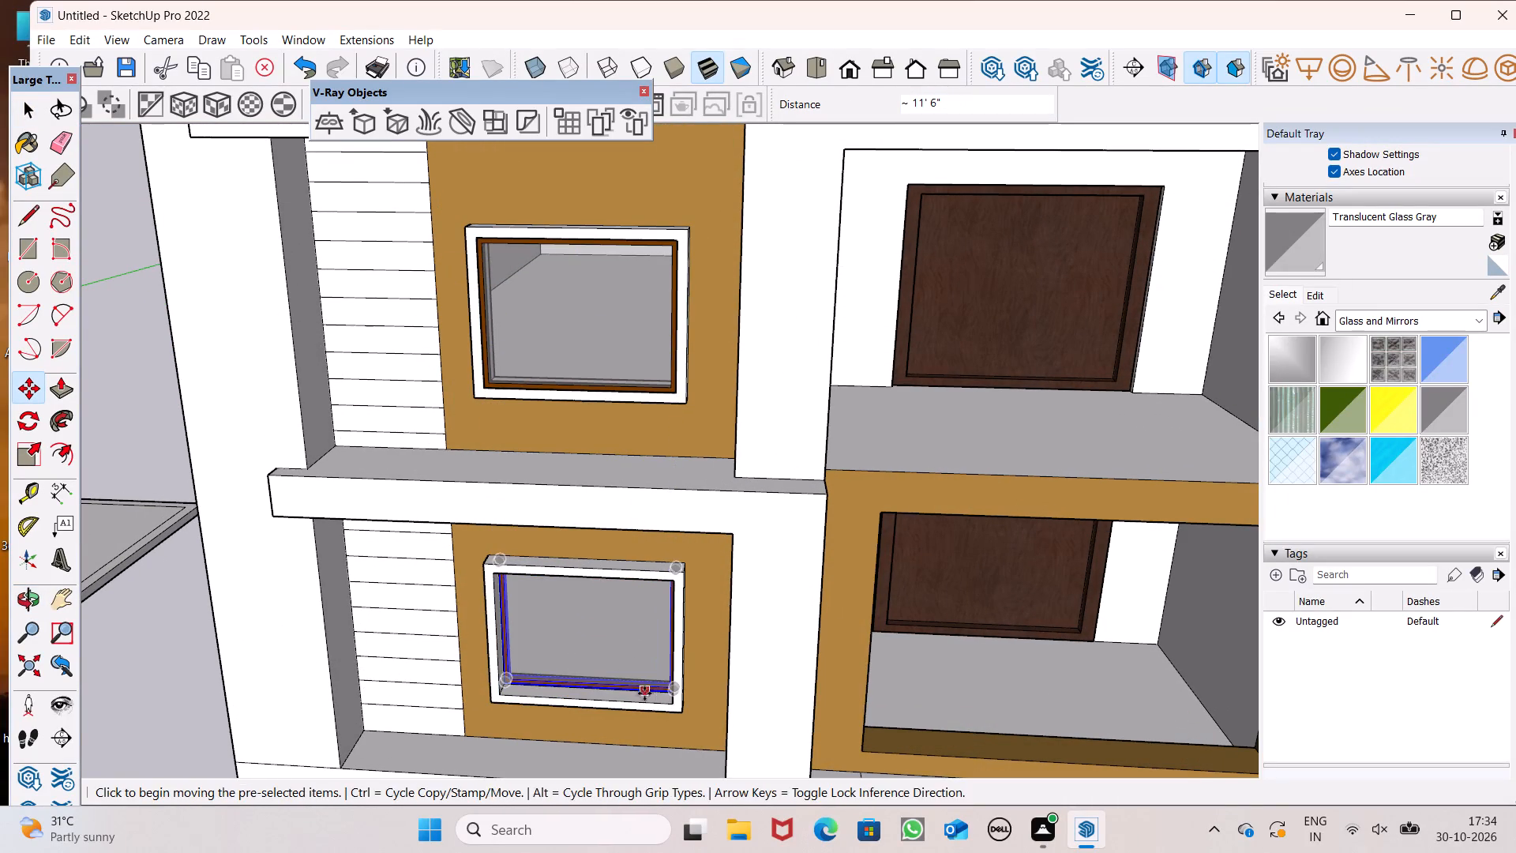
Move the copied ground-floor window closer to its opening's lower-right inner corner.
{"action": "middle_click_drag", "start_coordinate": [644, 693], "coordinate": [594, 508]}
{"action": "scroll", "coordinate": [598, 539], "scroll_direction": "up", "scroll_amount": 7}
{"action": "scroll", "coordinate": [603, 431], "scroll_direction": "down", "scroll_amount": 4}
{"action": "middle_click_drag", "start_coordinate": [608, 509], "coordinate": [738, 757]}
{"action": "scroll", "coordinate": [730, 756], "scroll_direction": "up", "scroll_amount": 5}
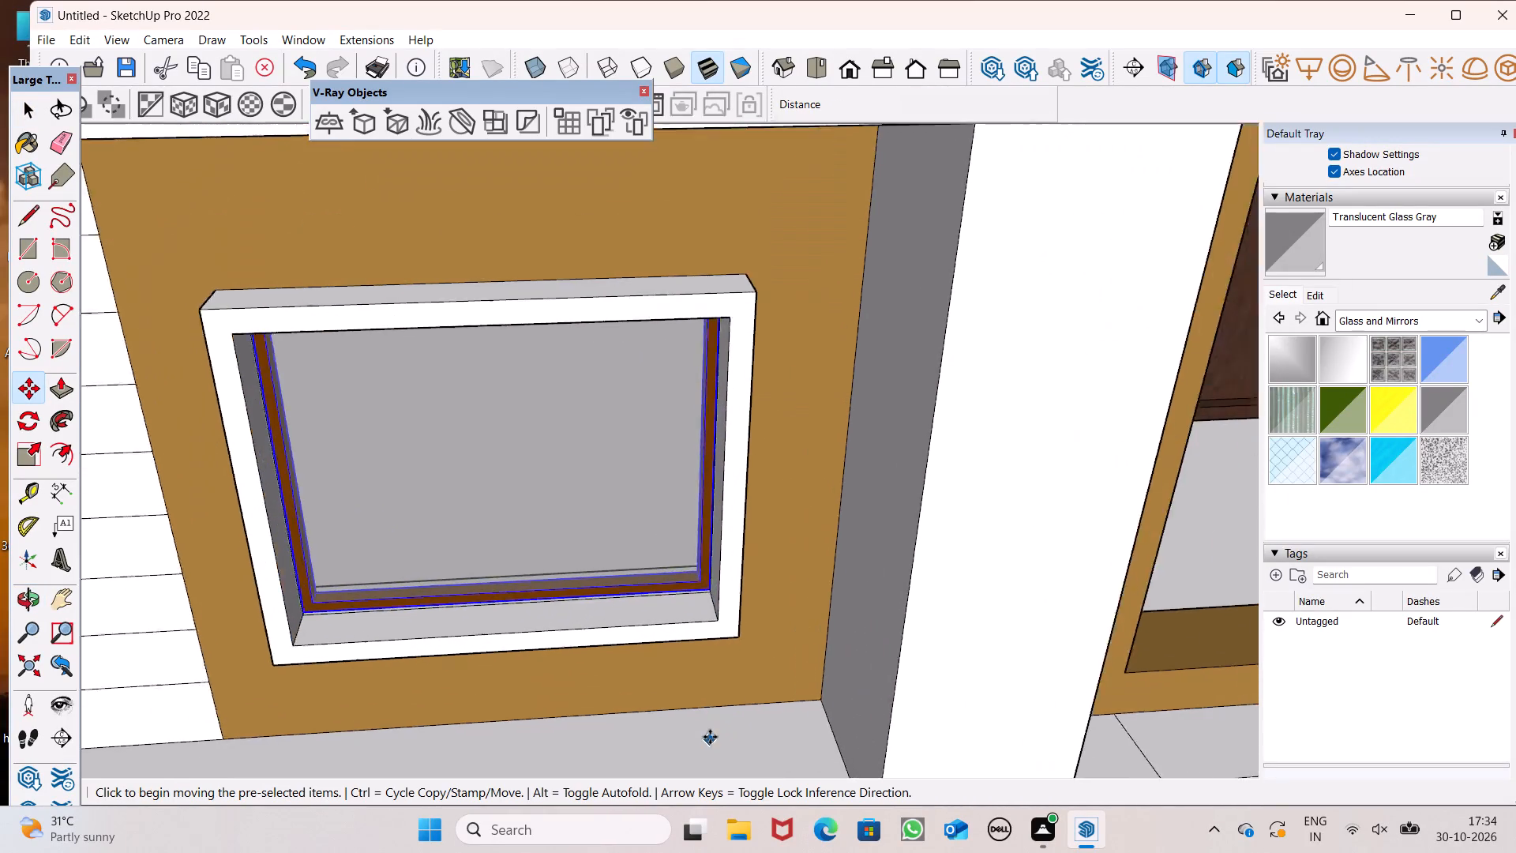
{"action": "scroll", "coordinate": [710, 737], "scroll_direction": "up", "scroll_amount": 2}
{"action": "scroll", "coordinate": [722, 560], "scroll_direction": "up", "scroll_amount": 6}
{"action": "left_click_drag", "start_coordinate": [698, 561], "coordinate": [707, 594]}
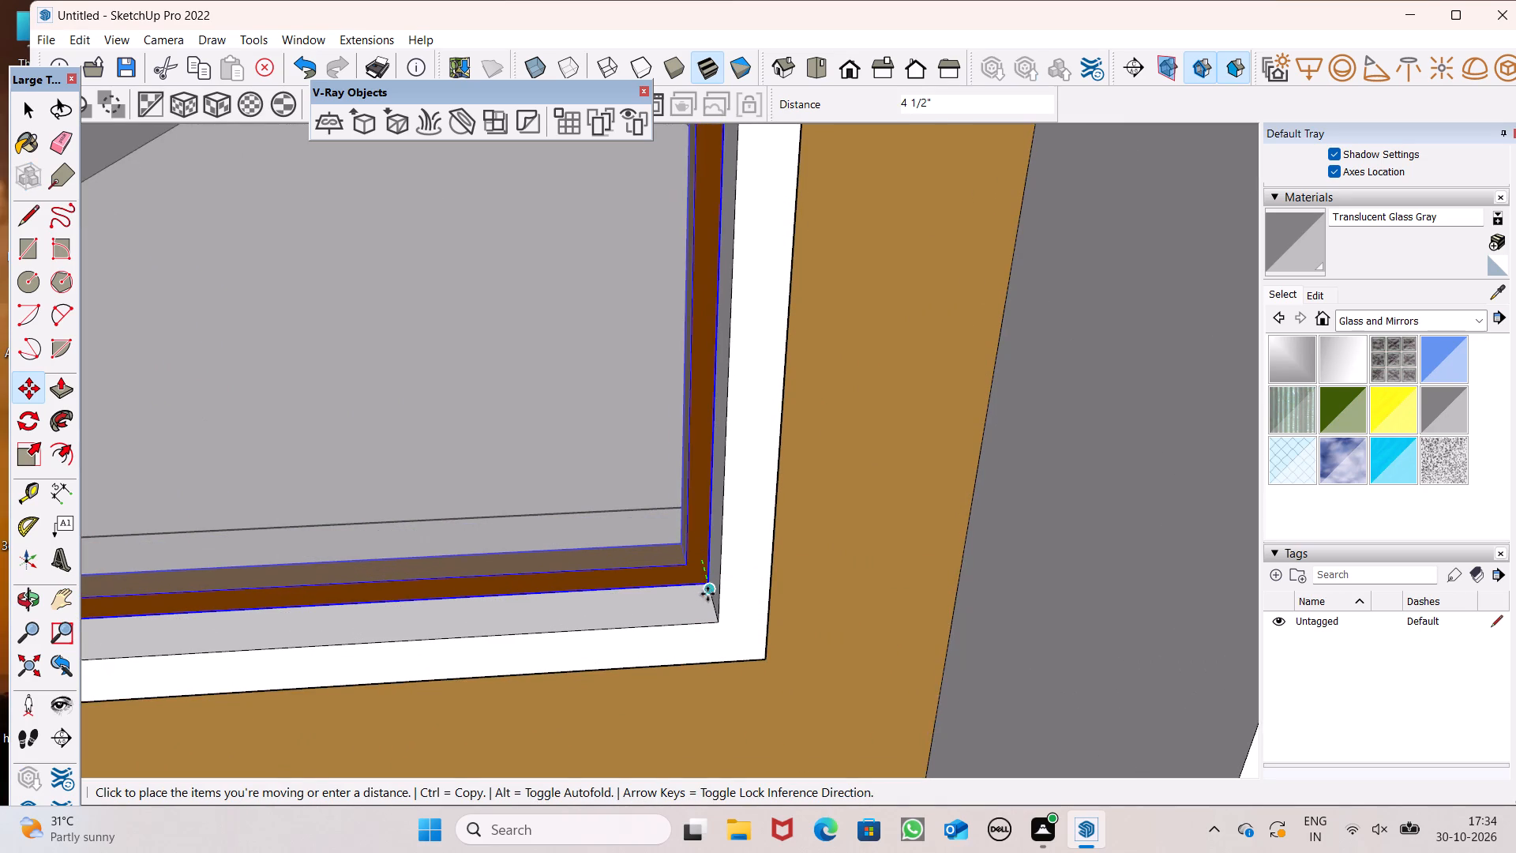
{"action": "left_click_drag", "start_coordinate": [707, 594], "coordinate": [713, 606]}
{"action": "scroll", "coordinate": [651, 565], "scroll_direction": "down", "scroll_amount": 8}
{"action": "key", "text": "space"}
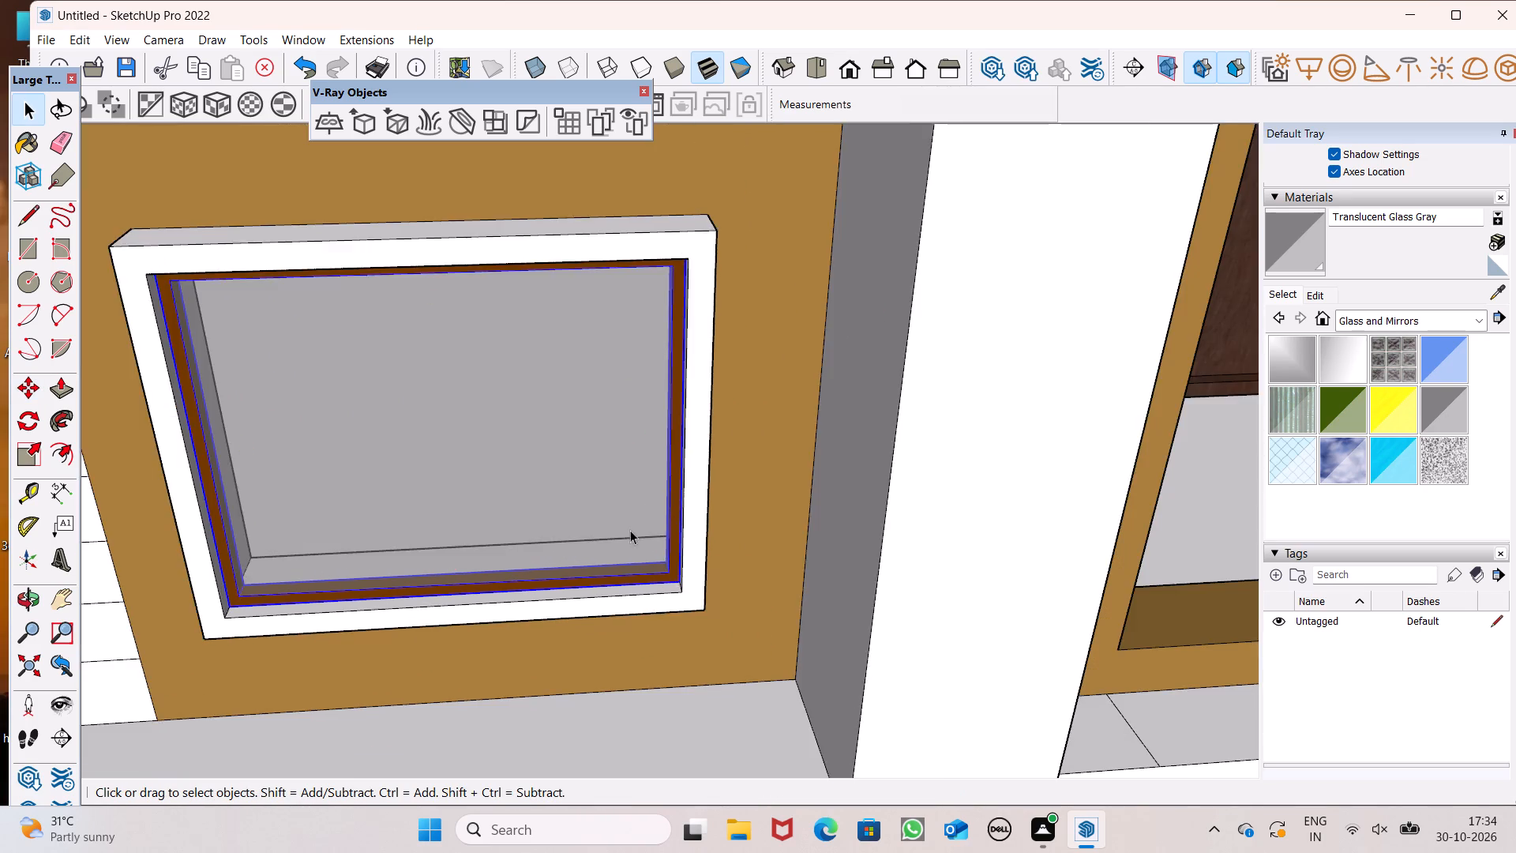
Align the ground-floor window's corner with the opening's lower-right inner corner, and clear the selection.
{"action": "scroll", "coordinate": [629, 525], "scroll_direction": "down", "scroll_amount": 7}
{"action": "middle_click_drag", "start_coordinate": [635, 541], "coordinate": [617, 612]}
{"action": "scroll", "coordinate": [617, 611], "scroll_direction": "up", "scroll_amount": 4}
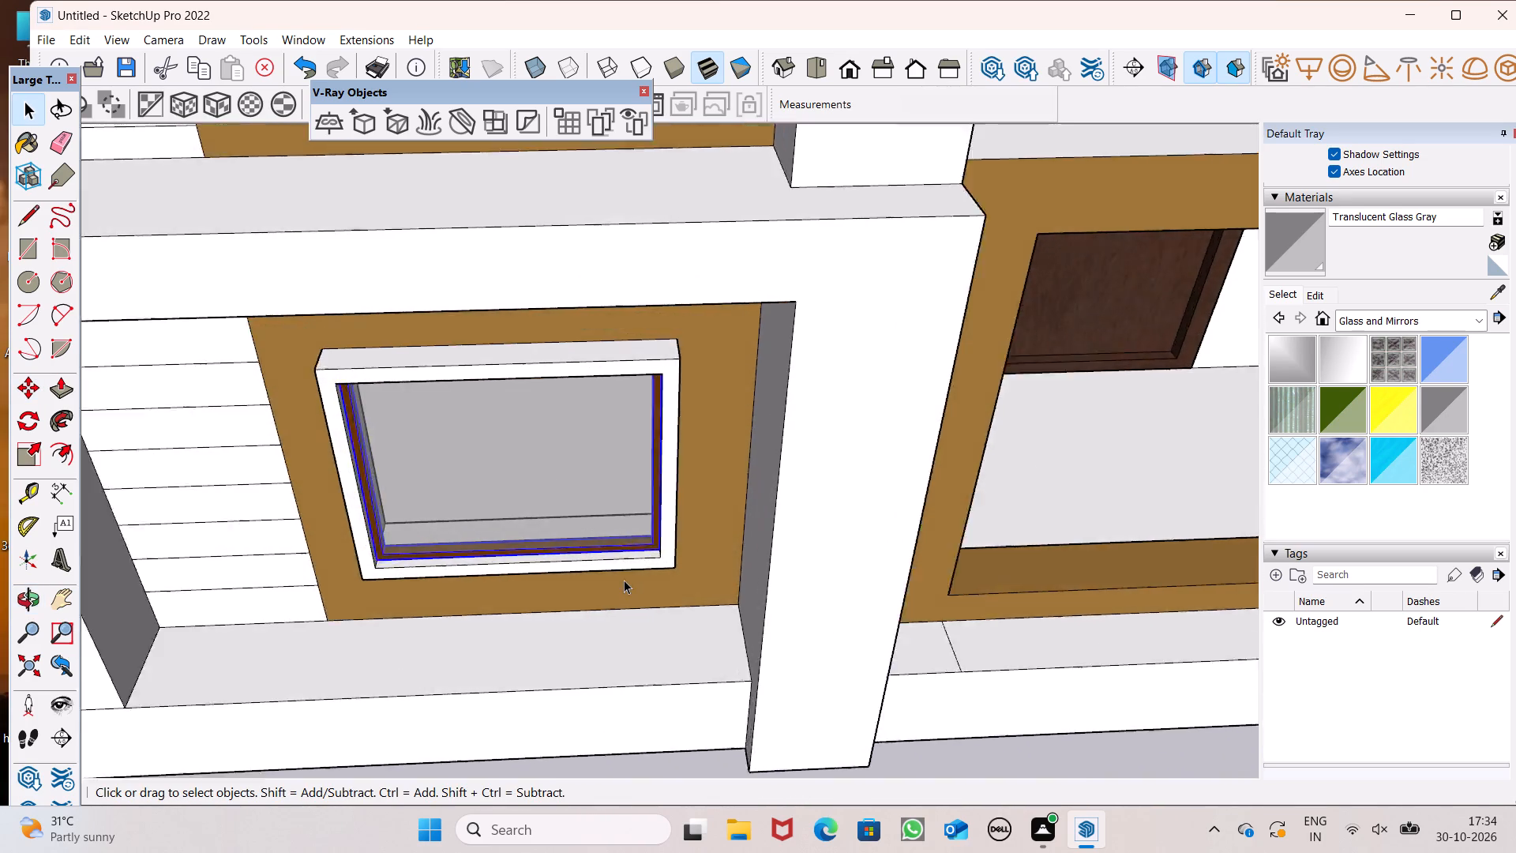
{"action": "scroll", "coordinate": [624, 580], "scroll_direction": "up", "scroll_amount": 4}
{"action": "scroll", "coordinate": [756, 482], "scroll_direction": "up", "scroll_amount": 7}
{"action": "scroll", "coordinate": [757, 498], "scroll_direction": "down", "scroll_amount": 4}
{"action": "middle_click_drag", "start_coordinate": [707, 571], "coordinate": [717, 528]}
{"action": "scroll", "coordinate": [692, 564], "scroll_direction": "down", "scroll_amount": 2}
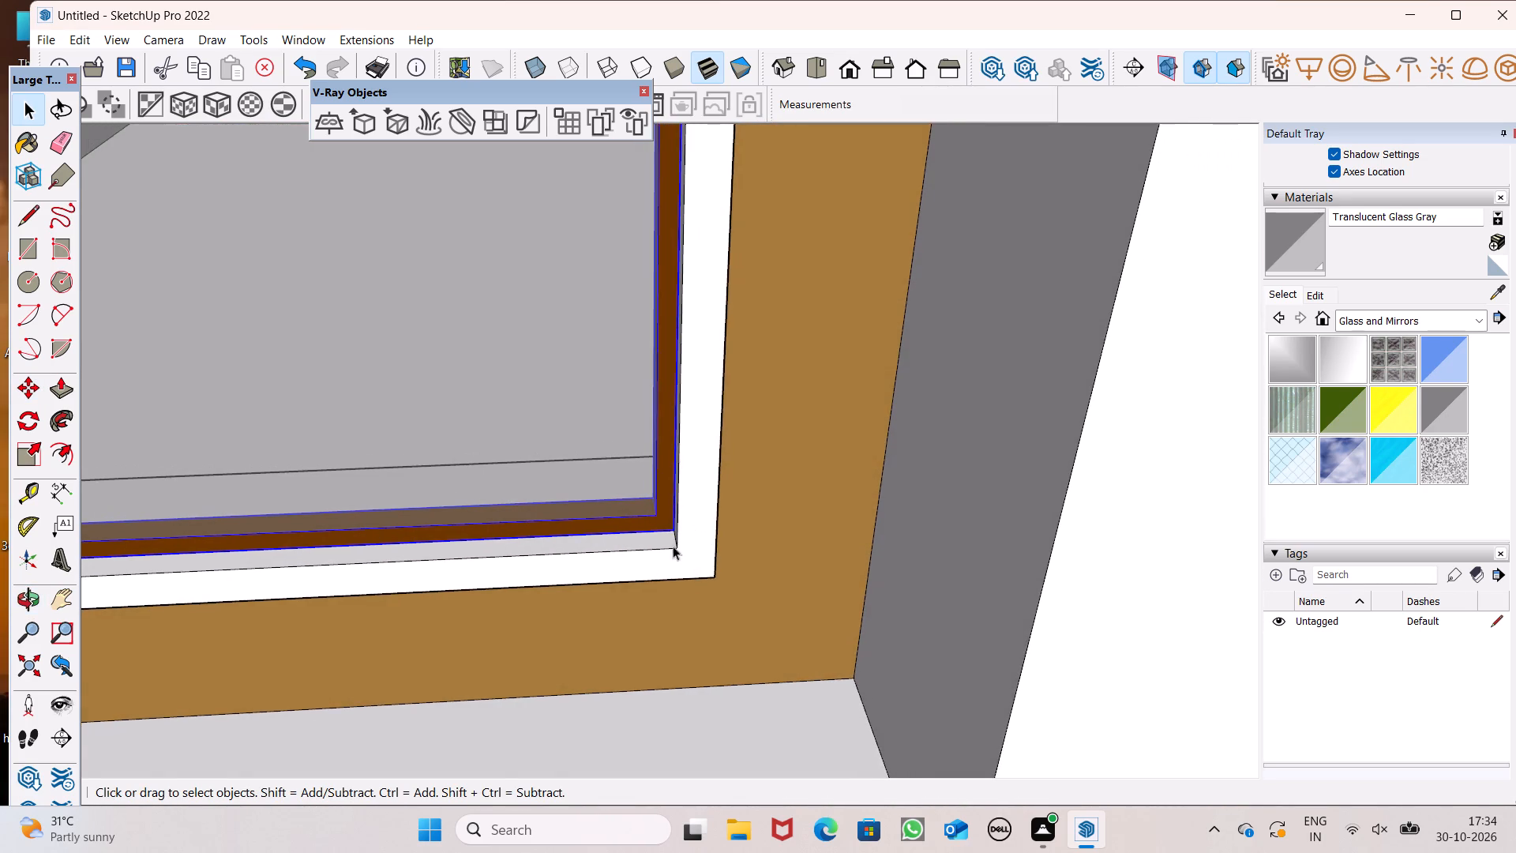
{"action": "scroll", "coordinate": [550, 479], "scroll_direction": "up", "scroll_amount": 4}
{"action": "key", "text": "m"}
{"action": "key", "text": "Return"}
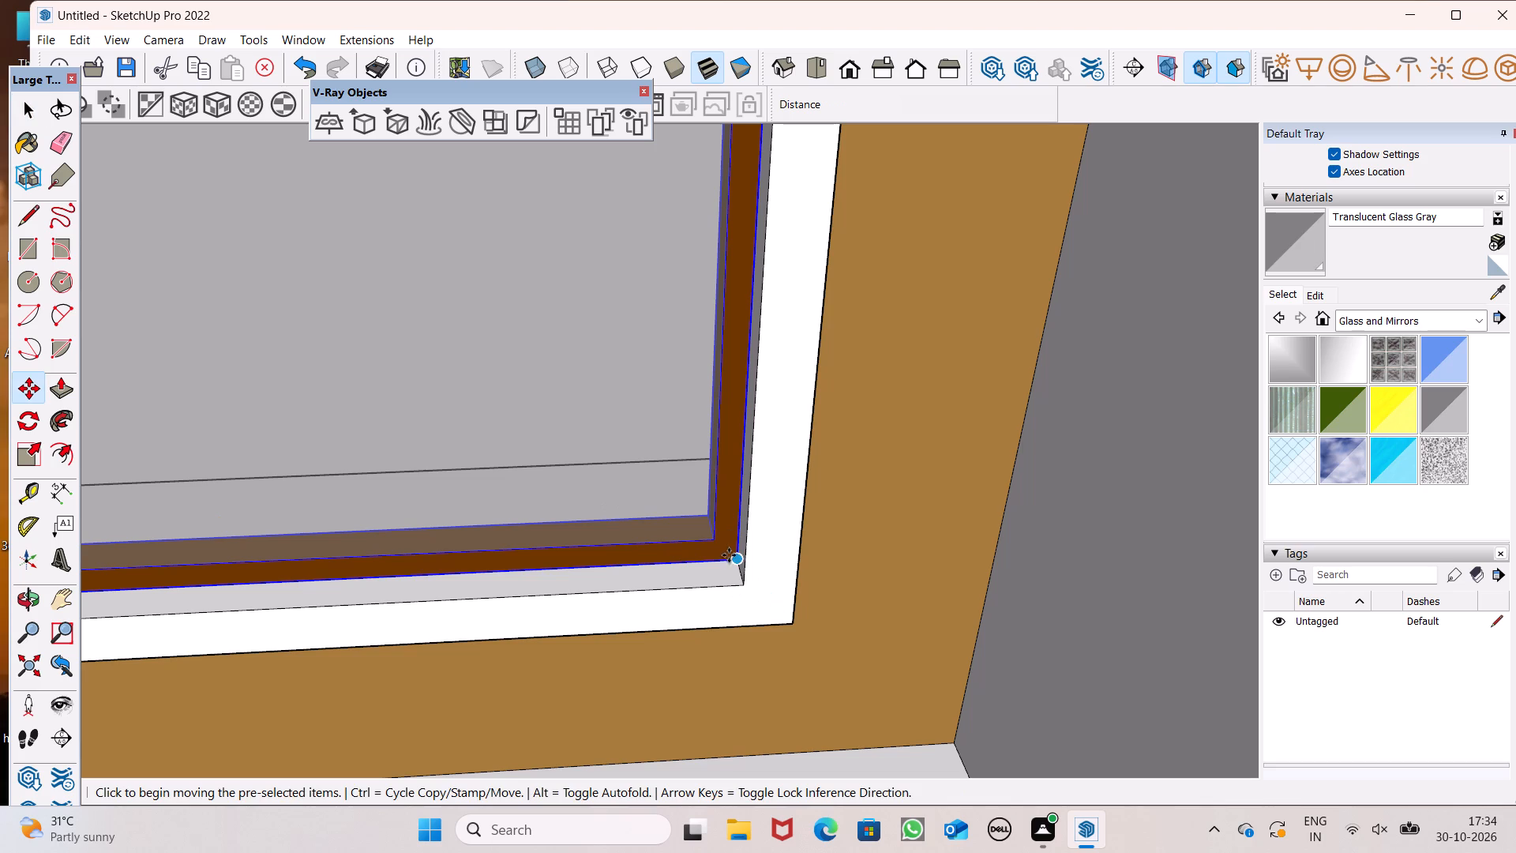
{"action": "left_click", "coordinate": [731, 556]}
{"action": "left_click_drag", "start_coordinate": [734, 558], "coordinate": [739, 566]}
{"action": "scroll", "coordinate": [743, 575], "scroll_direction": "up", "scroll_amount": 7}
{"action": "left_click_drag", "start_coordinate": [722, 540], "coordinate": [725, 558]}
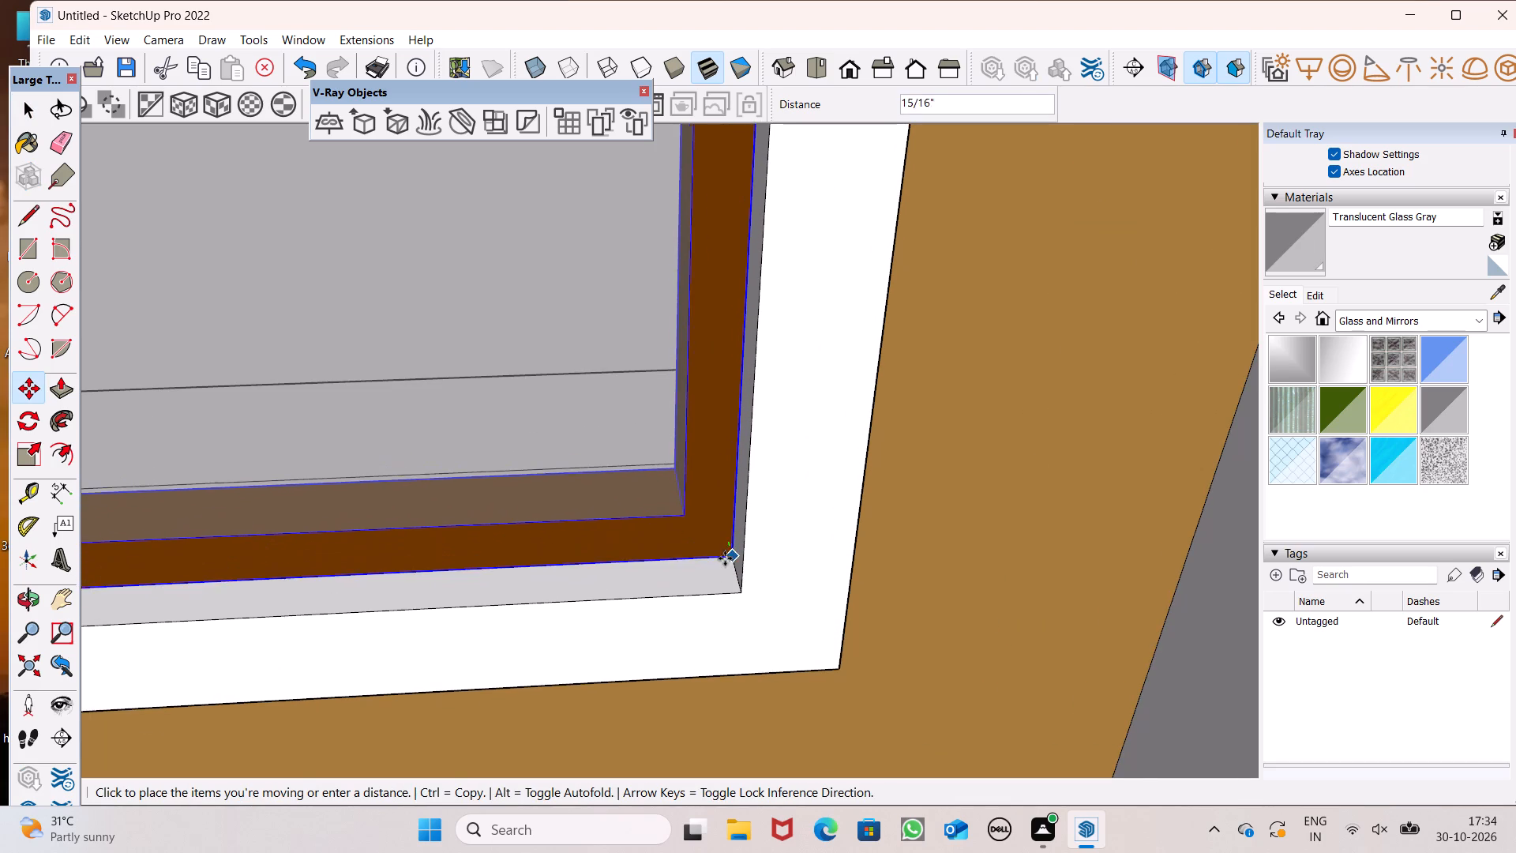
{"action": "left_click_drag", "start_coordinate": [725, 558], "coordinate": [733, 565]}
{"action": "key", "text": "space"}
{"action": "scroll", "coordinate": [716, 480], "scroll_direction": "down", "scroll_amount": 15}
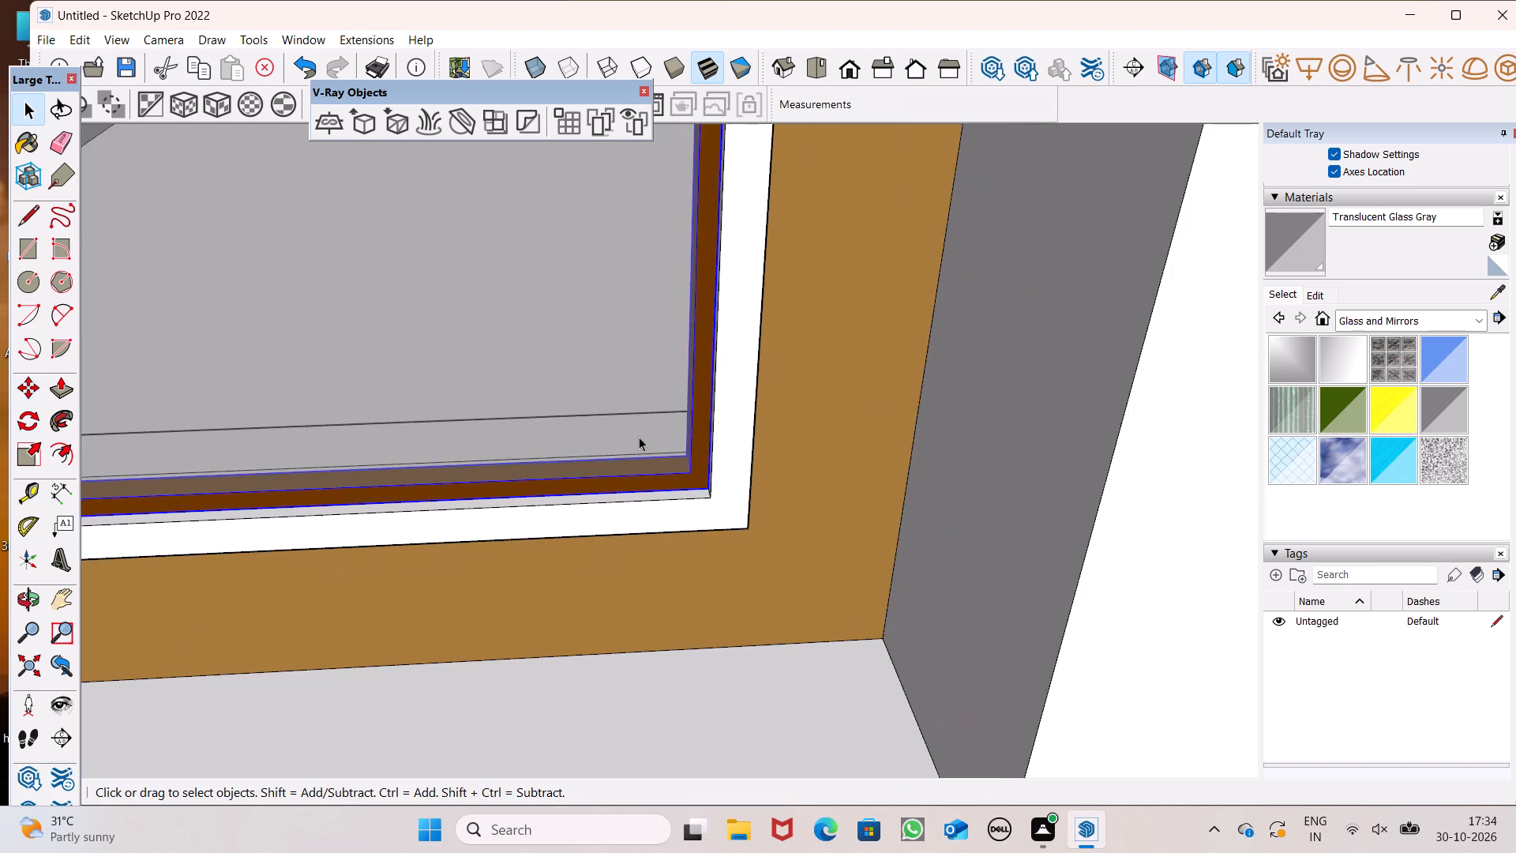
{"action": "scroll", "coordinate": [639, 437], "scroll_direction": "down", "scroll_amount": 5}
{"action": "scroll", "coordinate": [670, 501], "scroll_direction": "down", "scroll_amount": 13}
{"action": "middle_click_drag", "start_coordinate": [650, 568], "coordinate": [625, 490]}
{"action": "scroll", "coordinate": [630, 502], "scroll_direction": "up", "scroll_amount": 1}
{"action": "left_click_drag", "start_coordinate": [623, 728], "coordinate": [617, 716]}
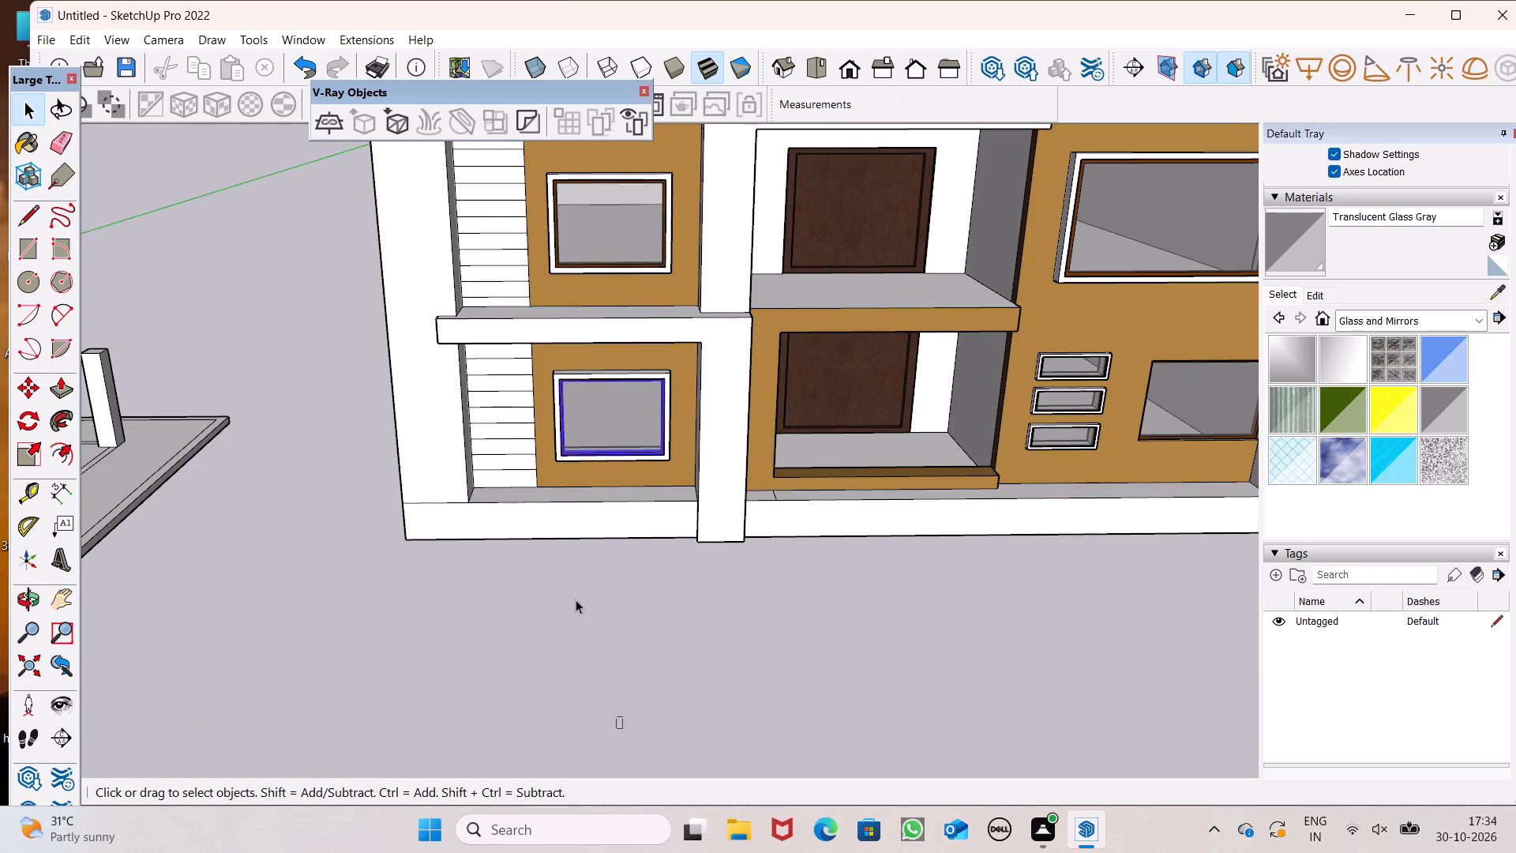
Erase the short seam edge on the plinth ledge in front of the ground-floor balcony.
{"action": "scroll", "coordinate": [576, 599], "scroll_direction": "down", "scroll_amount": 5}
{"action": "middle_click_drag", "start_coordinate": [576, 600], "coordinate": [535, 668]}
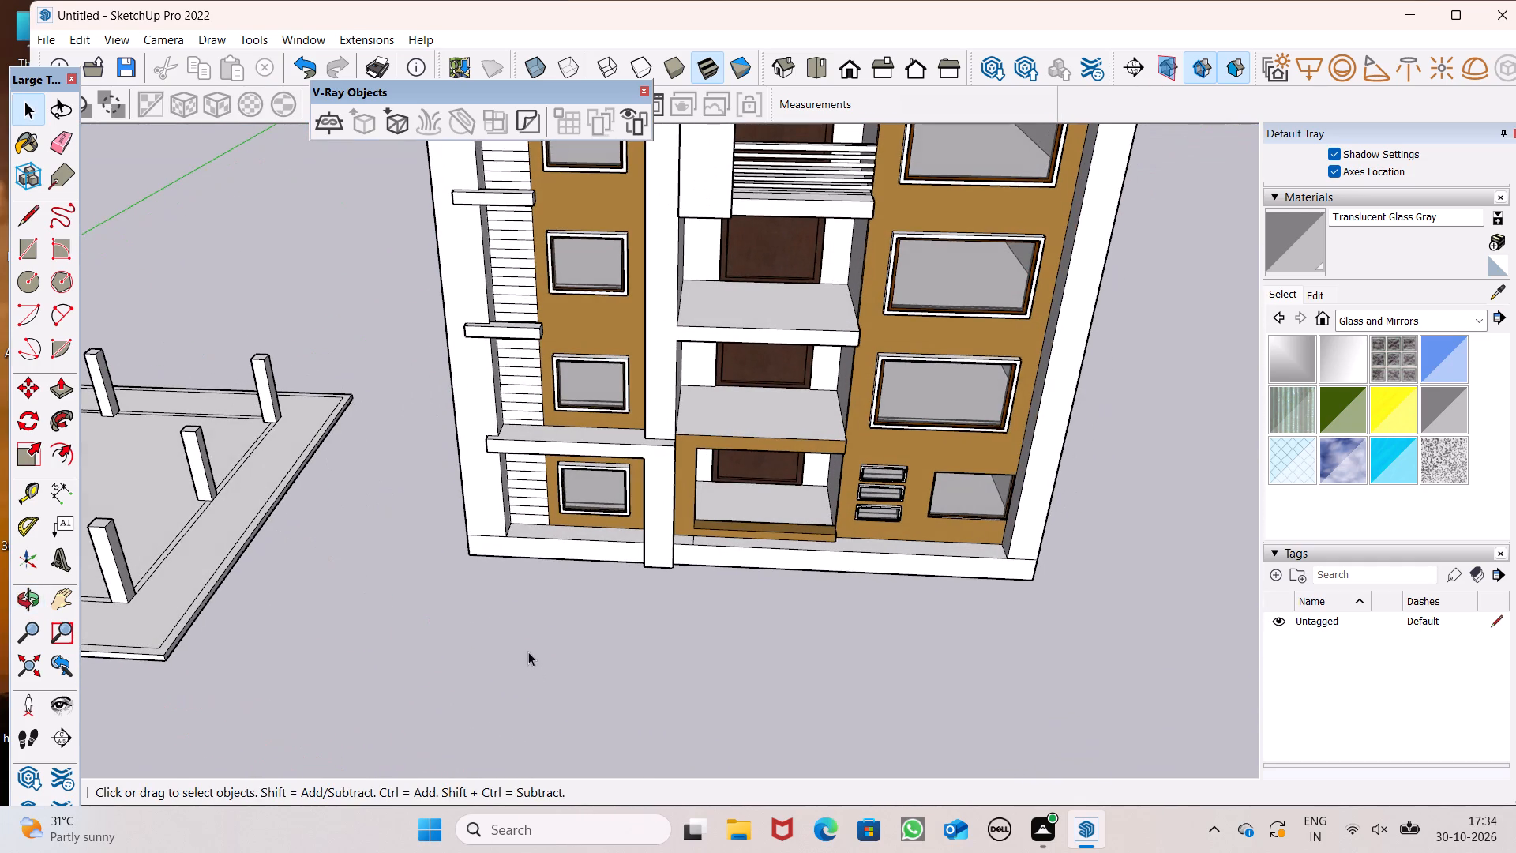
{"action": "left_click", "coordinate": [81, 139]}
{"action": "left_click", "coordinate": [69, 145]}
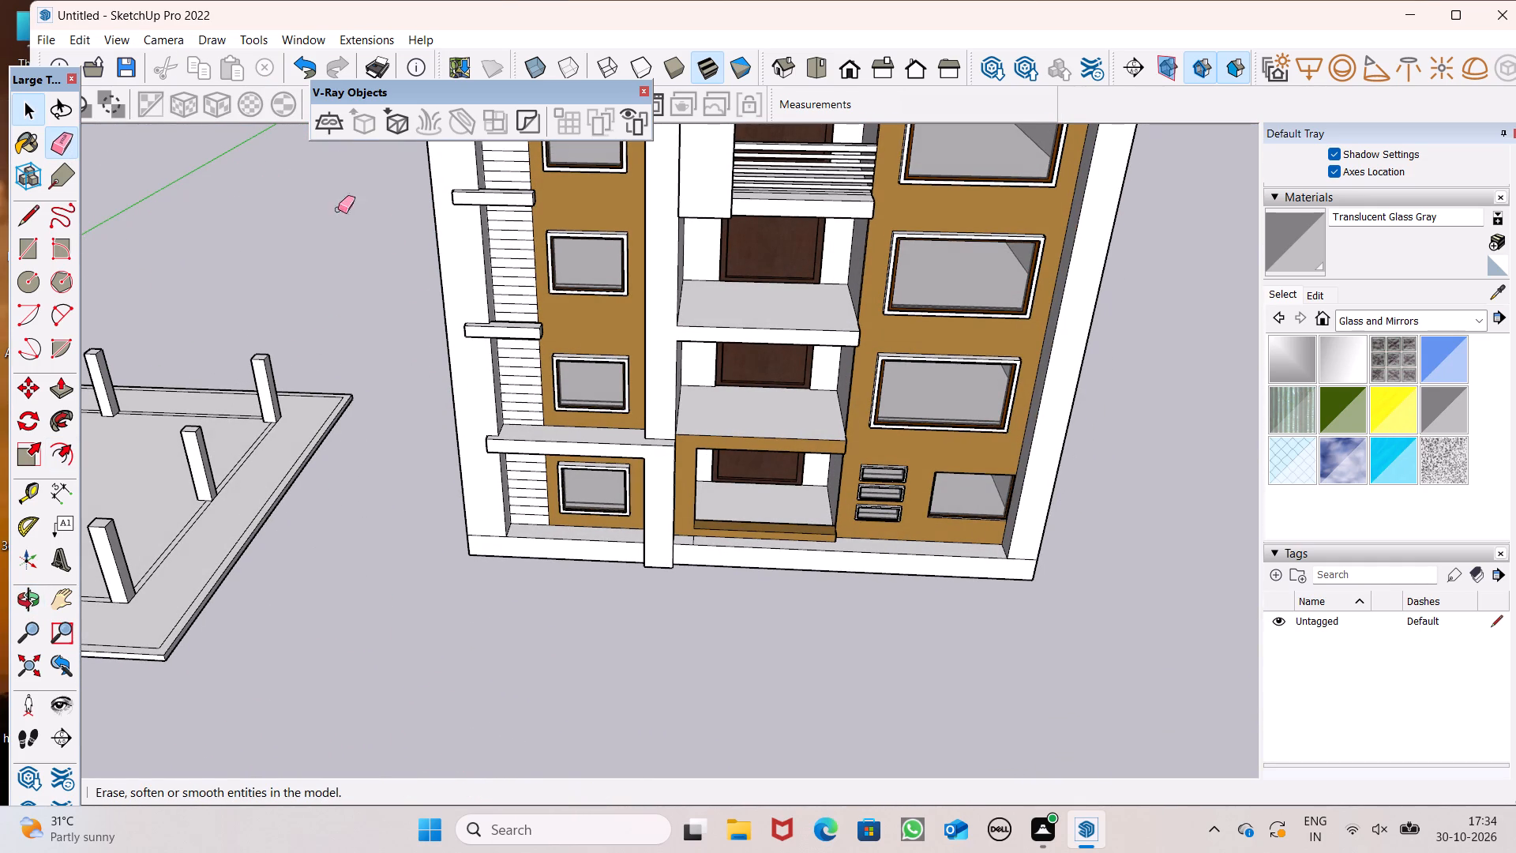
{"action": "scroll", "coordinate": [642, 458], "scroll_direction": "up", "scroll_amount": 7}
{"action": "scroll", "coordinate": [749, 614], "scroll_direction": "up", "scroll_amount": 6}
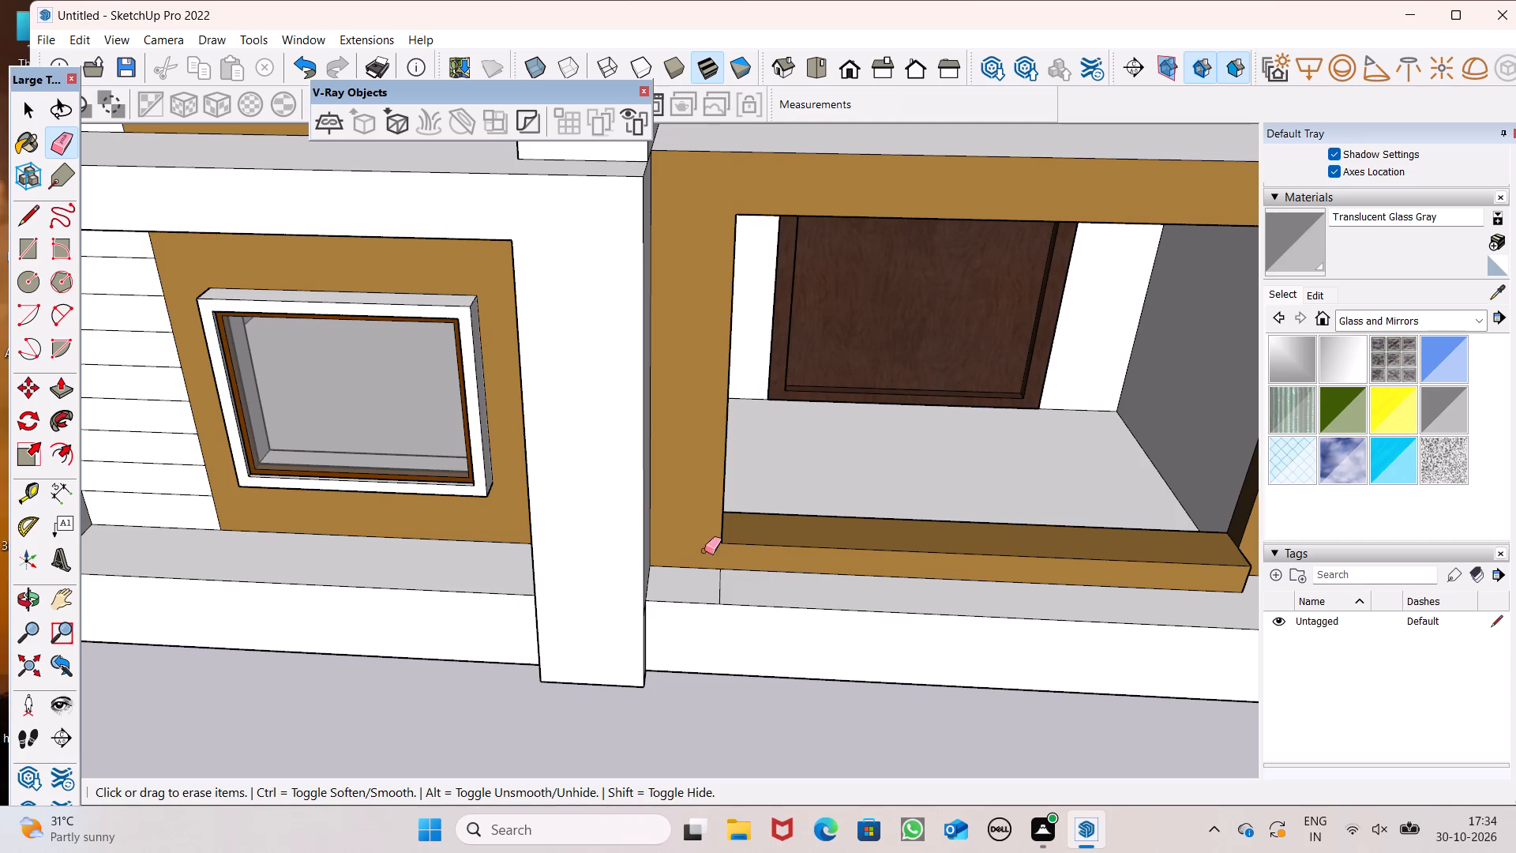
{"action": "left_click_drag", "start_coordinate": [719, 602], "coordinate": [734, 592]}
{"action": "scroll", "coordinate": [797, 465], "scroll_direction": "down", "scroll_amount": 11}
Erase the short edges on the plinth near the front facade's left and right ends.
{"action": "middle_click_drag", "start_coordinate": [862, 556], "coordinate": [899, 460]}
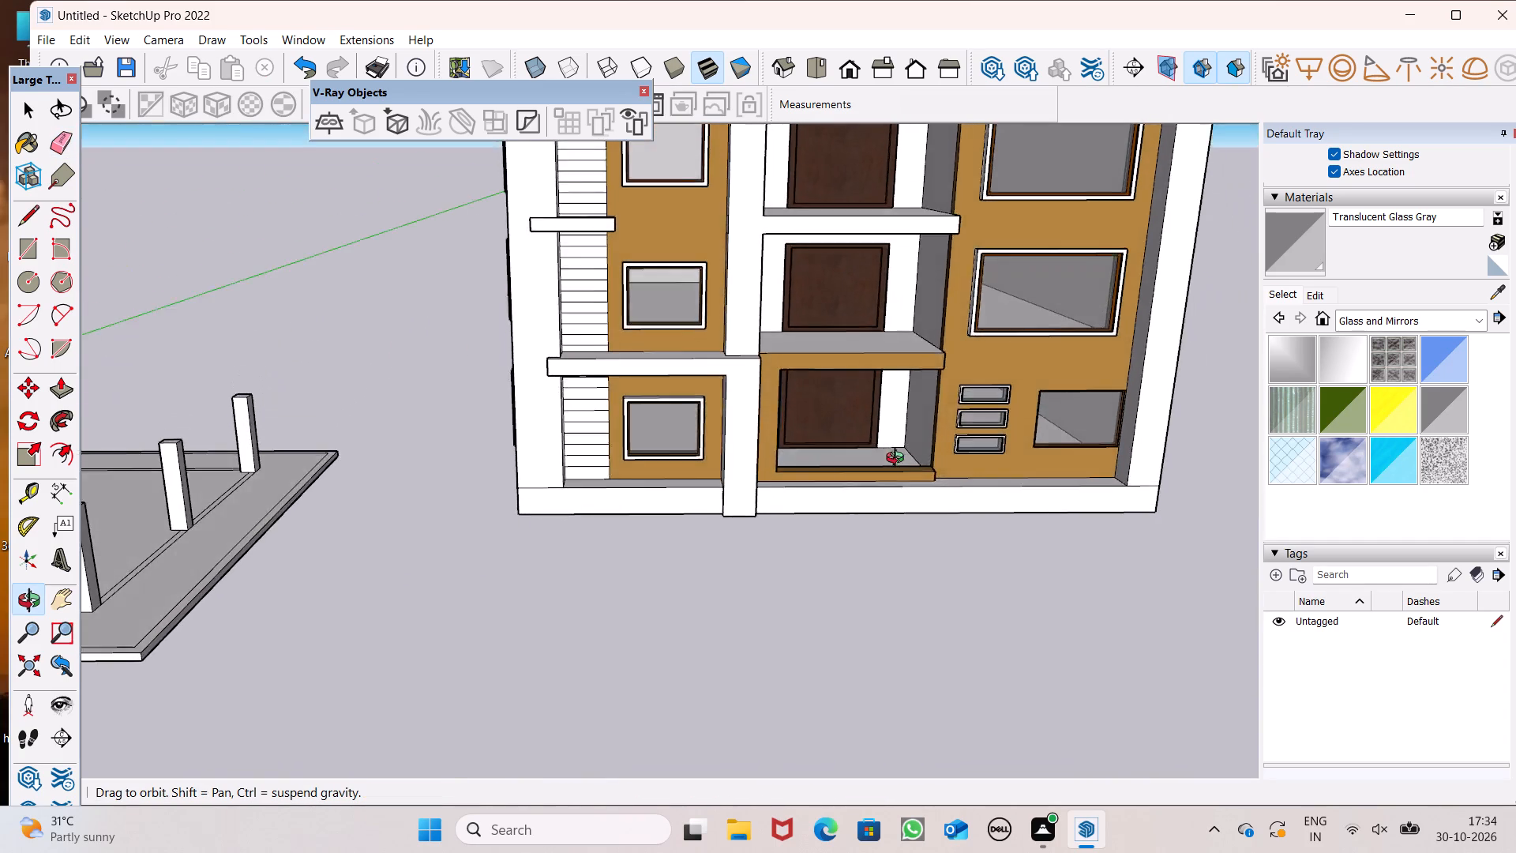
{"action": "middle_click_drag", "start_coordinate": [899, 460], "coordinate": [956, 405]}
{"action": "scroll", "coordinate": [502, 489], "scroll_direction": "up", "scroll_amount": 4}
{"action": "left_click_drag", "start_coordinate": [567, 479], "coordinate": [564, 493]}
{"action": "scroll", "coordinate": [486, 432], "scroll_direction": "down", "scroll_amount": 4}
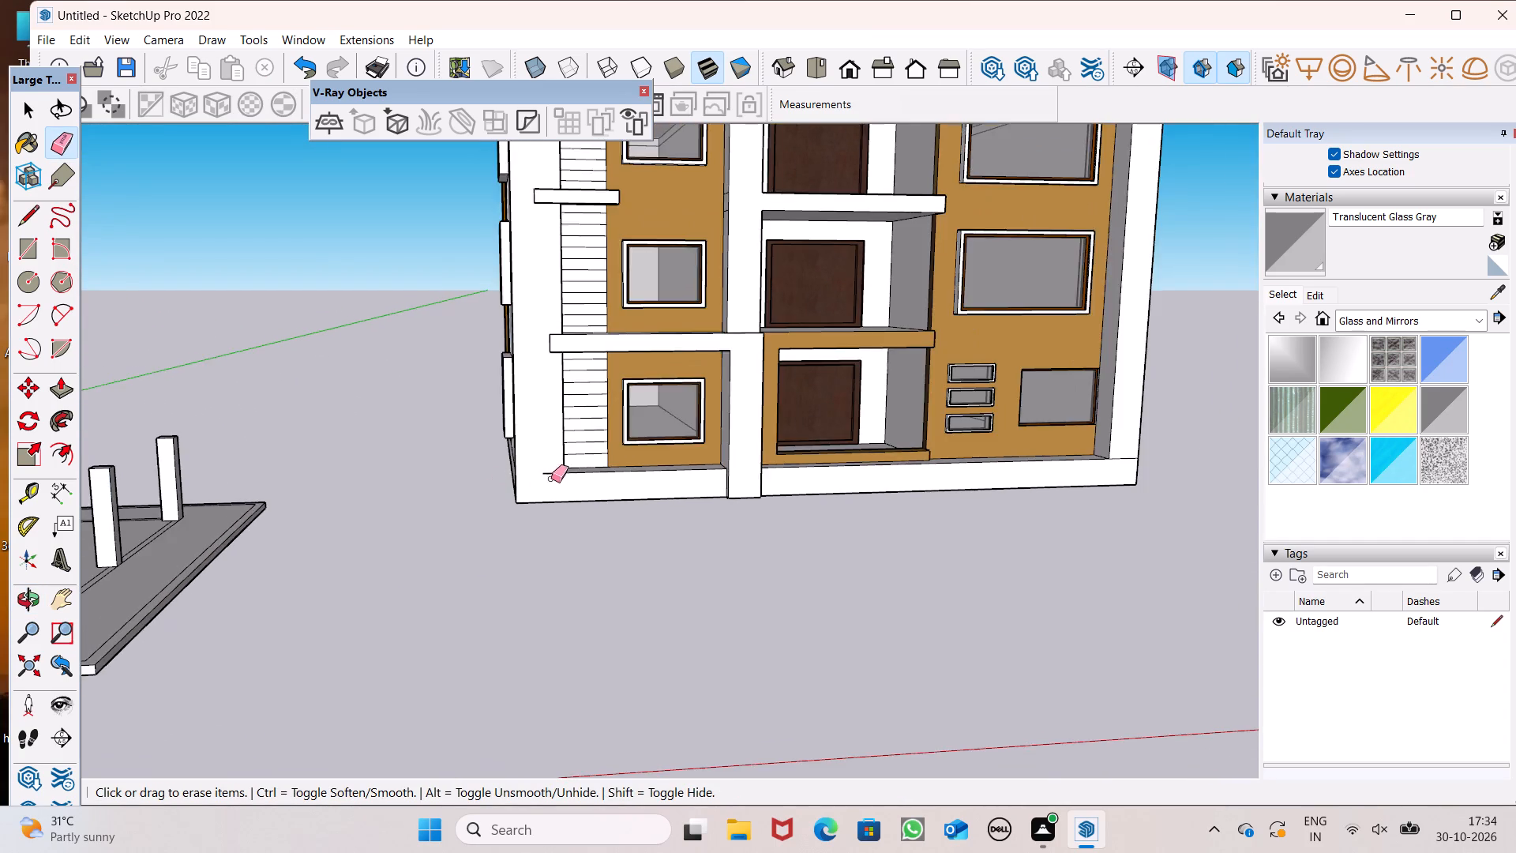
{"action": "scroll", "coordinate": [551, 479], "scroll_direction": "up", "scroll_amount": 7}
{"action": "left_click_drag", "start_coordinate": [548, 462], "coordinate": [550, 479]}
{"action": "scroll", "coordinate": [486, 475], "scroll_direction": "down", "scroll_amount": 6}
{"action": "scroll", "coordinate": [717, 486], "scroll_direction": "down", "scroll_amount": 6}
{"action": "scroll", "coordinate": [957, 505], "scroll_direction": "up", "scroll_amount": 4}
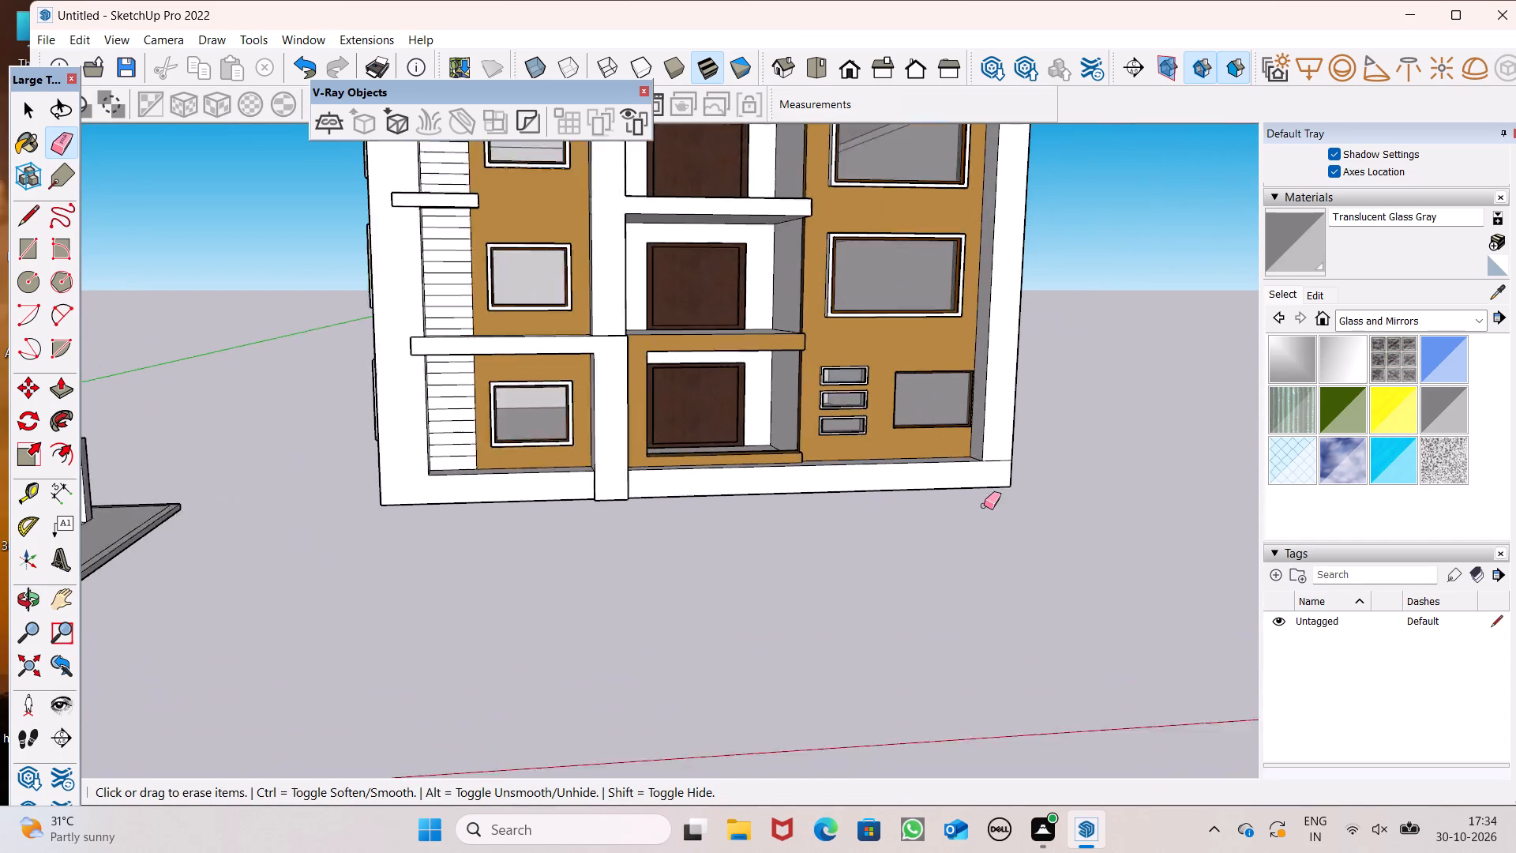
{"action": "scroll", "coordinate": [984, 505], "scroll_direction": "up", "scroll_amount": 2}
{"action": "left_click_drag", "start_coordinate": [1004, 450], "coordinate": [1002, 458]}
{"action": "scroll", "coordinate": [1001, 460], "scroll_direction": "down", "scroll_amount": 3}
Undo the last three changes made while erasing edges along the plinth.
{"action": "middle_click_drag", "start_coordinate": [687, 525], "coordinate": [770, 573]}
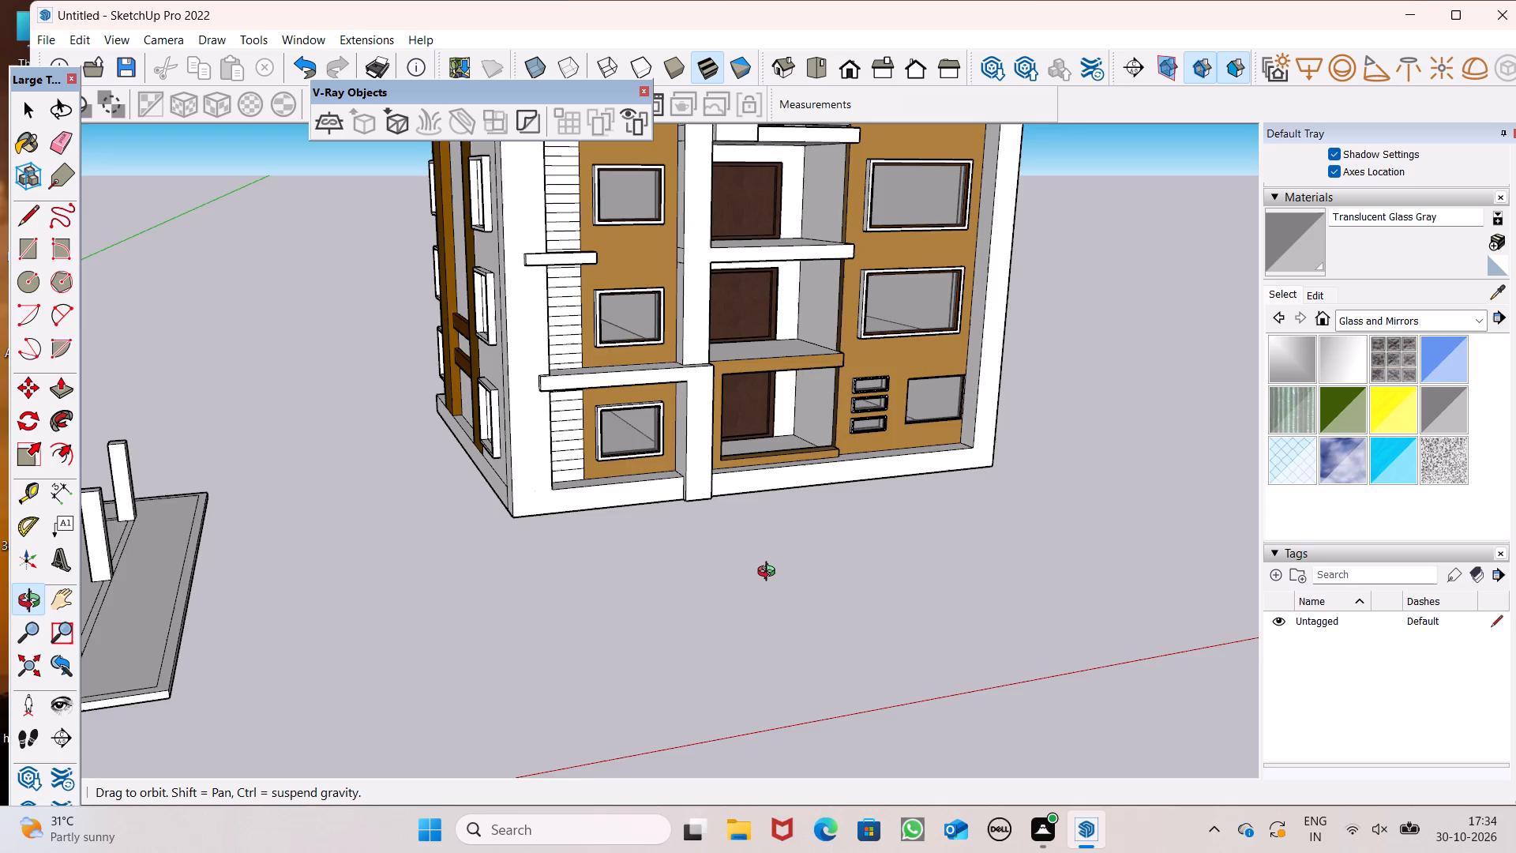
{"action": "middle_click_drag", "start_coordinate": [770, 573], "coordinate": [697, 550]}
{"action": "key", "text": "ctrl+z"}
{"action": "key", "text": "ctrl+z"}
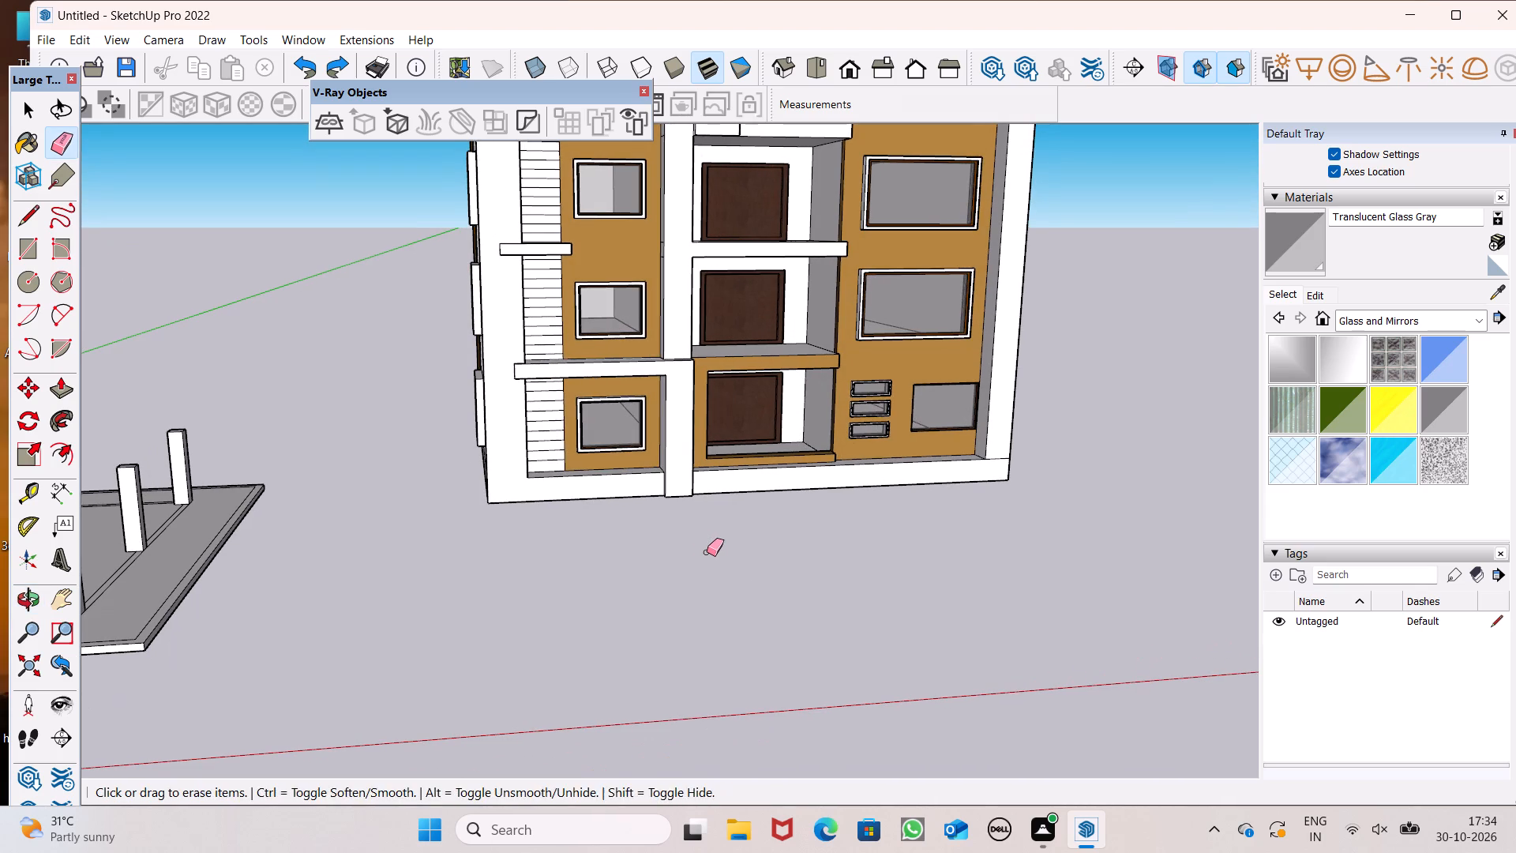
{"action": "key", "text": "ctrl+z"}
Examine the building's side facade and its two columns of window openings.
{"action": "scroll", "coordinate": [523, 460], "scroll_direction": "up", "scroll_amount": 3}
{"action": "scroll", "coordinate": [535, 476], "scroll_direction": "down", "scroll_amount": 5}
{"action": "middle_click_drag", "start_coordinate": [523, 500], "coordinate": [542, 433]}
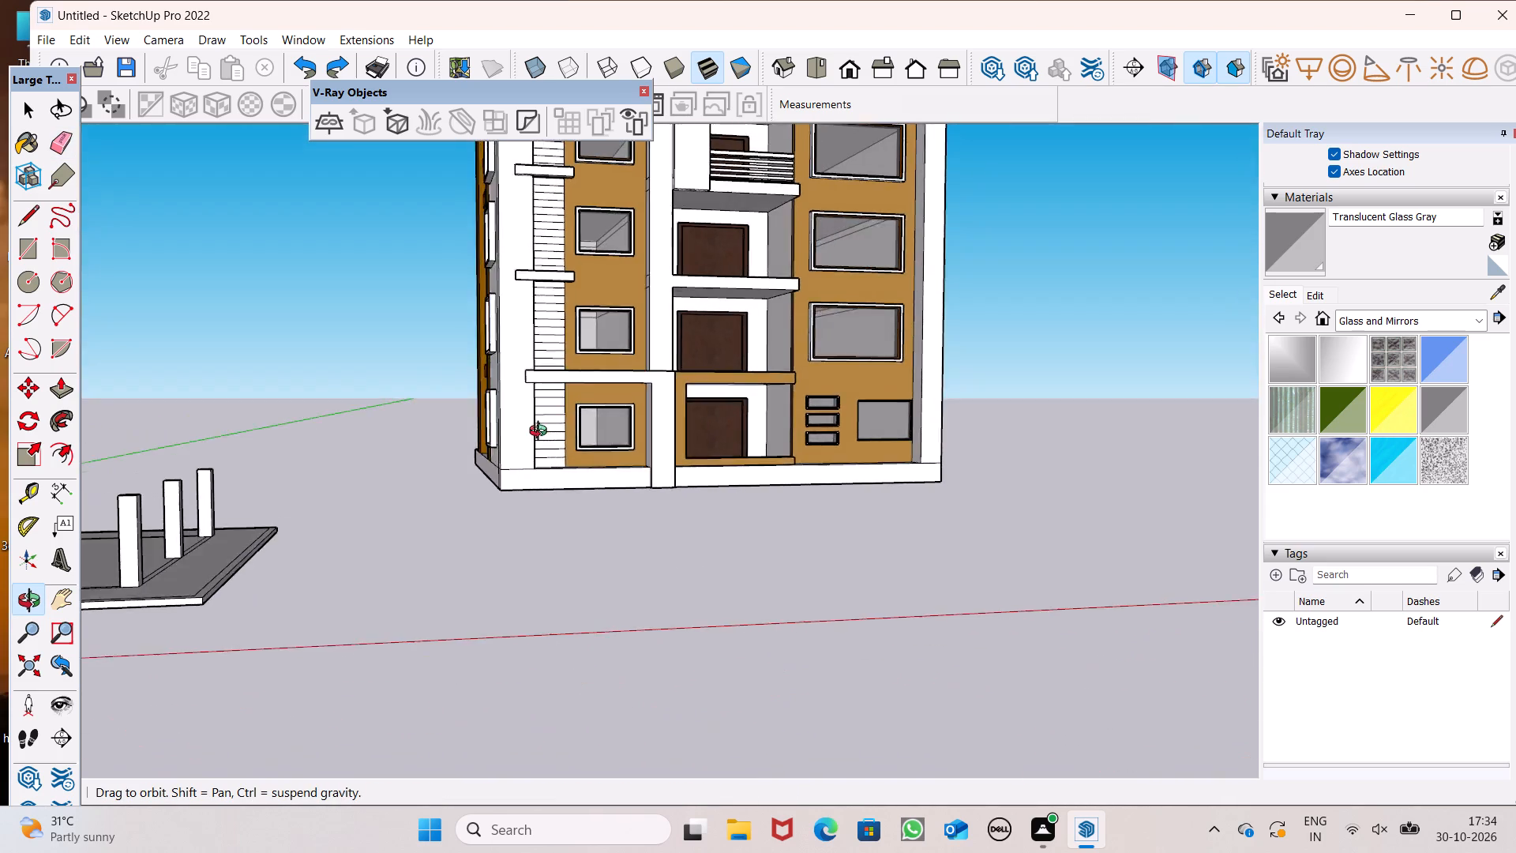
{"action": "middle_click_drag", "start_coordinate": [542, 433], "coordinate": [954, 547]}
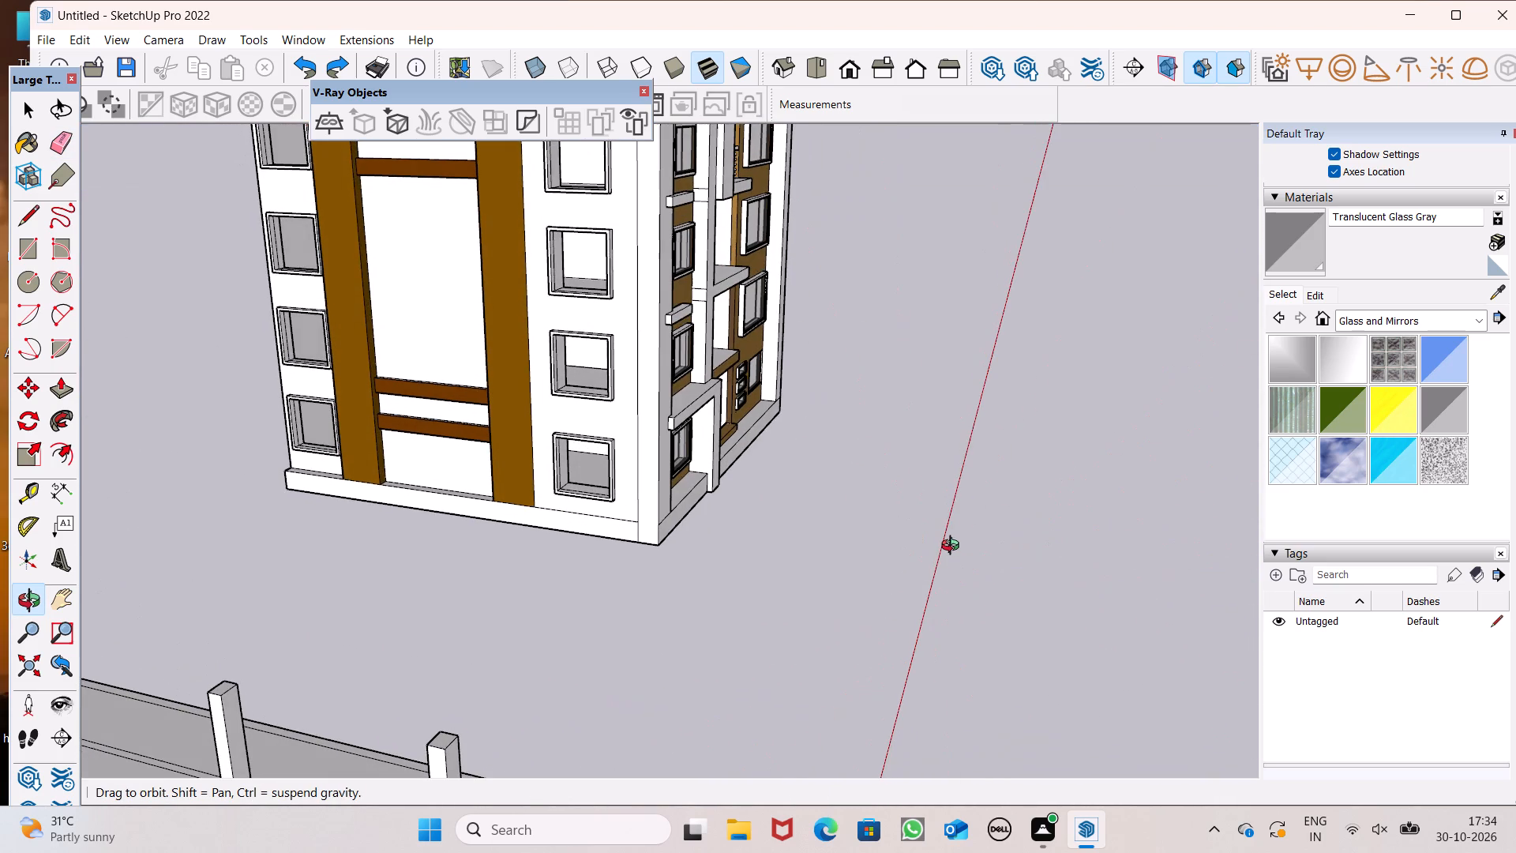
{"action": "middle_click_drag", "start_coordinate": [954, 547], "coordinate": [947, 539]}
{"action": "scroll", "coordinate": [885, 528], "scroll_direction": "down", "scroll_amount": 4}
{"action": "middle_click_drag", "start_coordinate": [621, 533], "coordinate": [765, 581]}
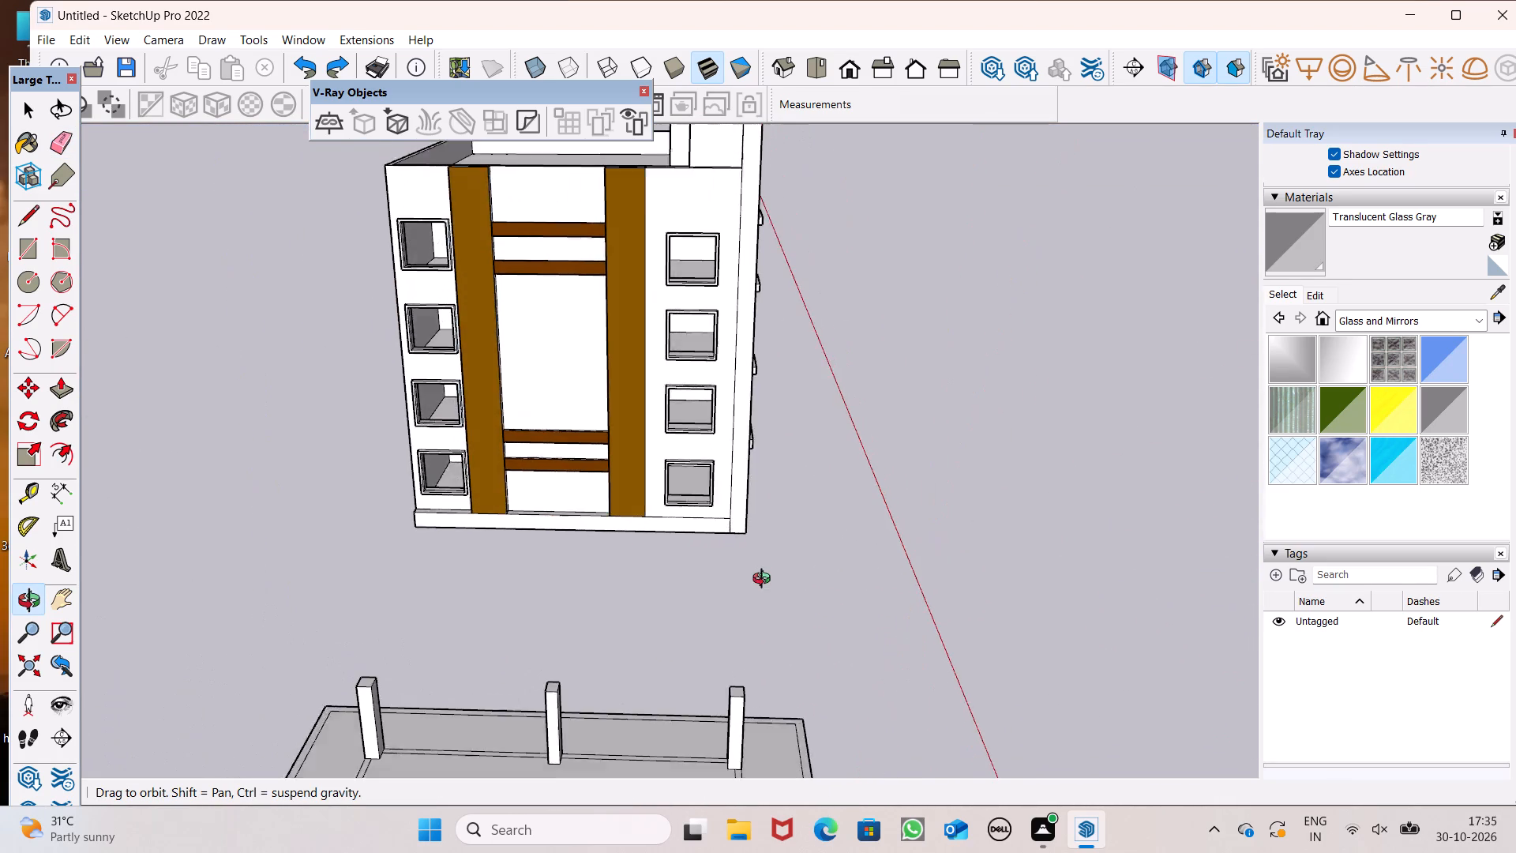
{"action": "middle_click_drag", "start_coordinate": [765, 581], "coordinate": [837, 463]}
{"action": "scroll", "coordinate": [837, 461], "scroll_direction": "down", "scroll_amount": 5}
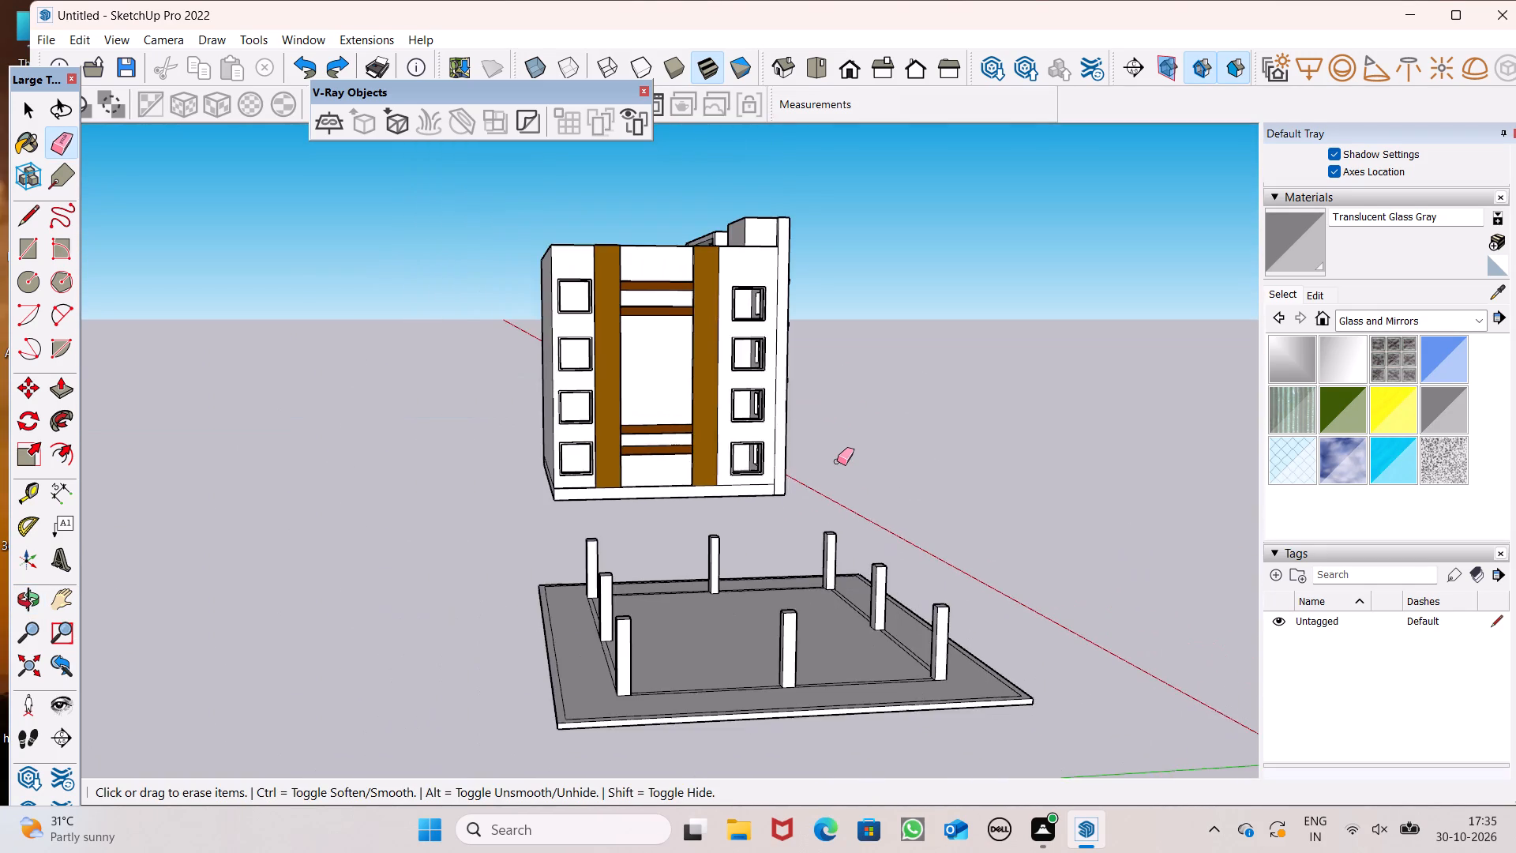
{"action": "scroll", "coordinate": [662, 418], "scroll_direction": "up", "scroll_amount": 5}
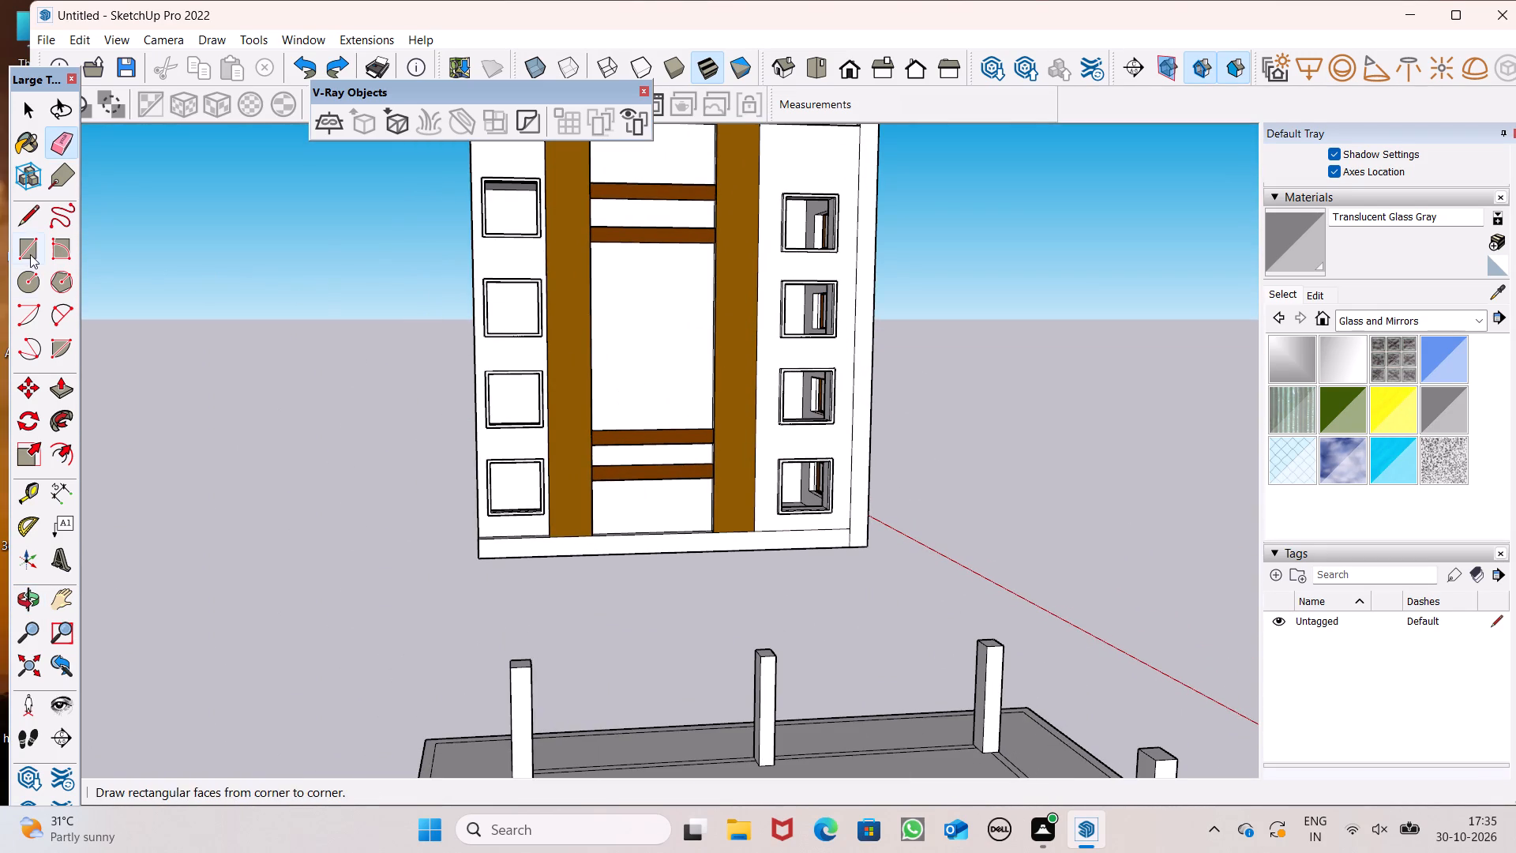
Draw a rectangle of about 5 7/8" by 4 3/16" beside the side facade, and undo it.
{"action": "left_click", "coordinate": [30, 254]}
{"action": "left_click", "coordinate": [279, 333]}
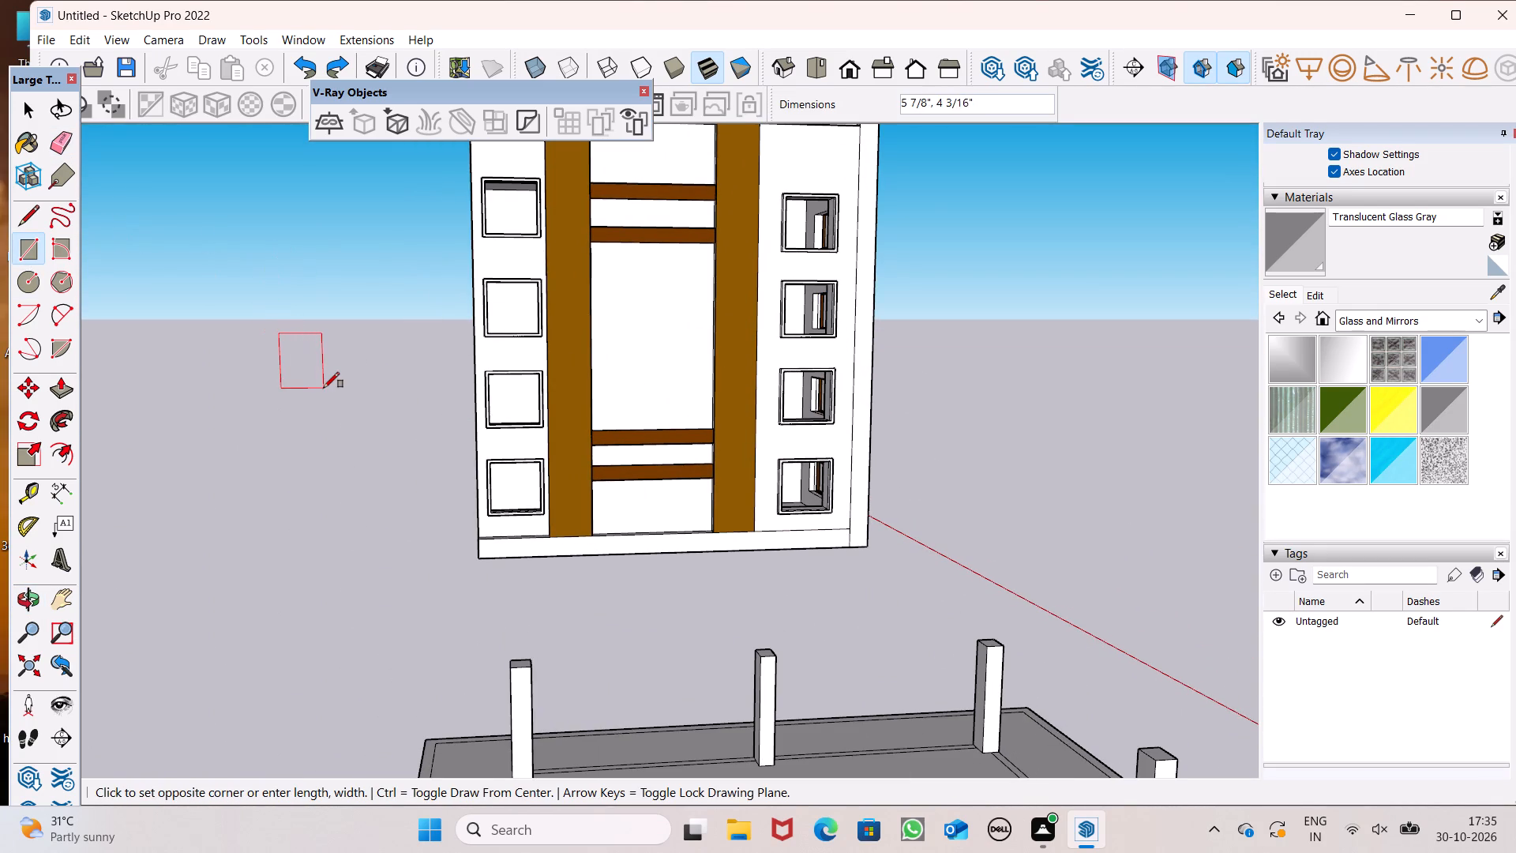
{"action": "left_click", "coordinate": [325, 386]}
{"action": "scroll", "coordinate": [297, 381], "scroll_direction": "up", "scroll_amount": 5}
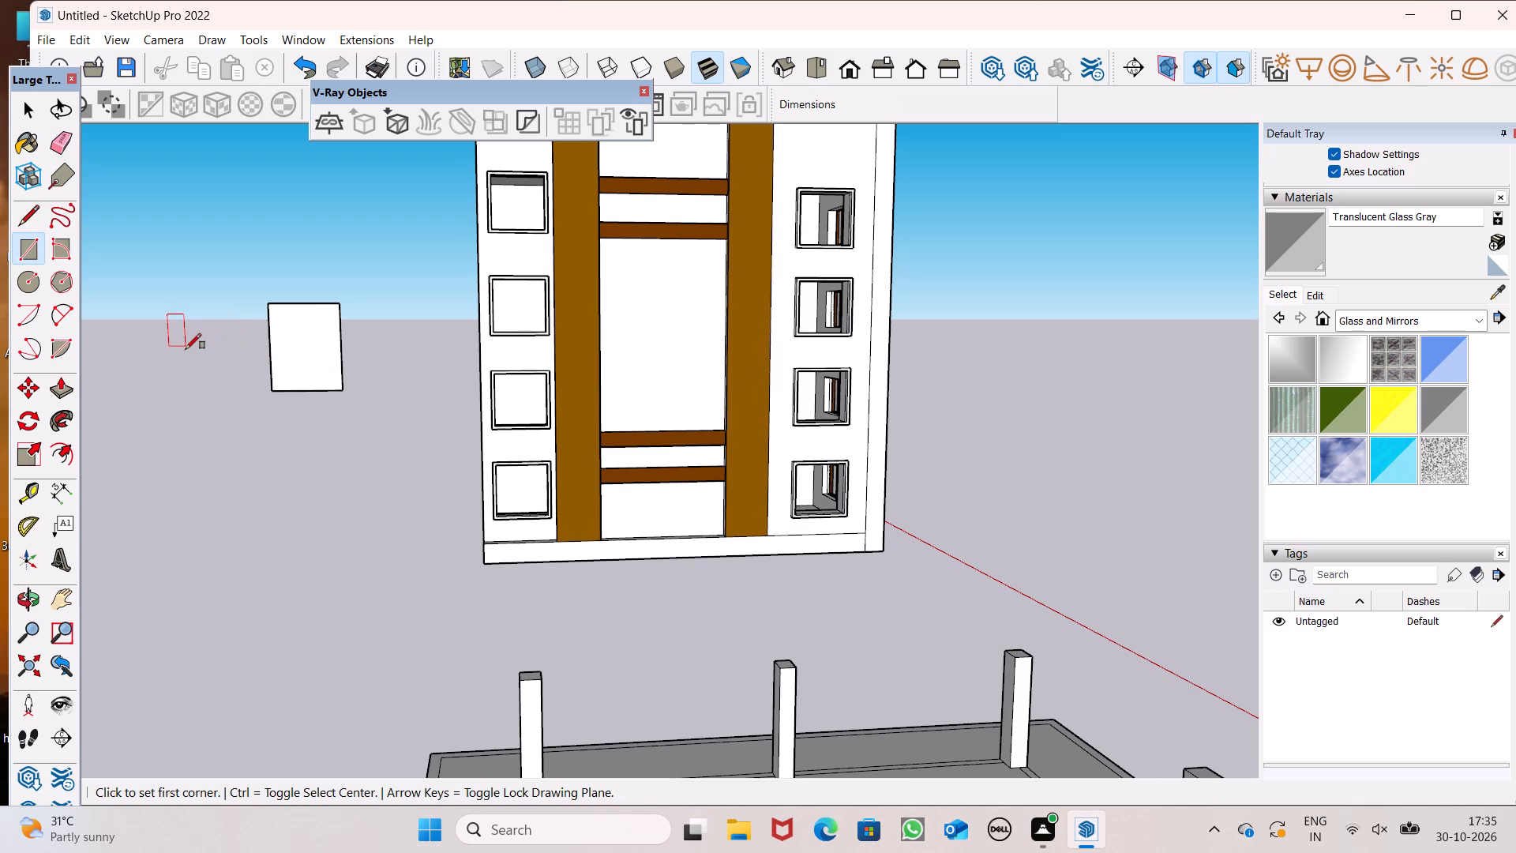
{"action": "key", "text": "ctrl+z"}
Draw a square of about 3 13/16" by 3 13/16" in the empty space beside the side facade.
{"action": "left_click", "coordinate": [231, 333]}
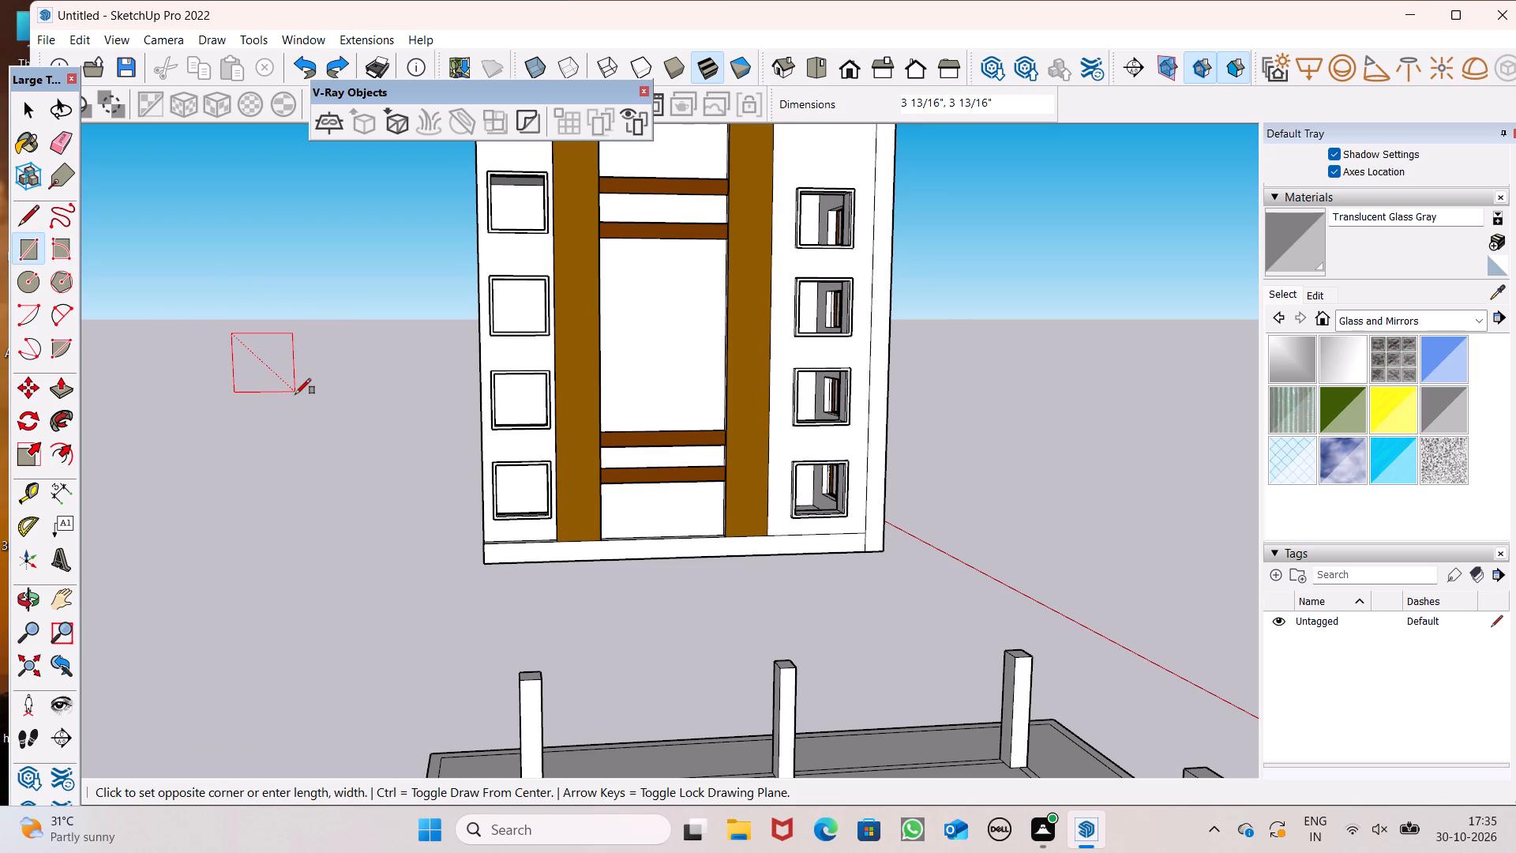
{"action": "left_click", "coordinate": [295, 393]}
{"action": "key", "text": "space"}
{"action": "scroll", "coordinate": [246, 367], "scroll_direction": "up", "scroll_amount": 8}
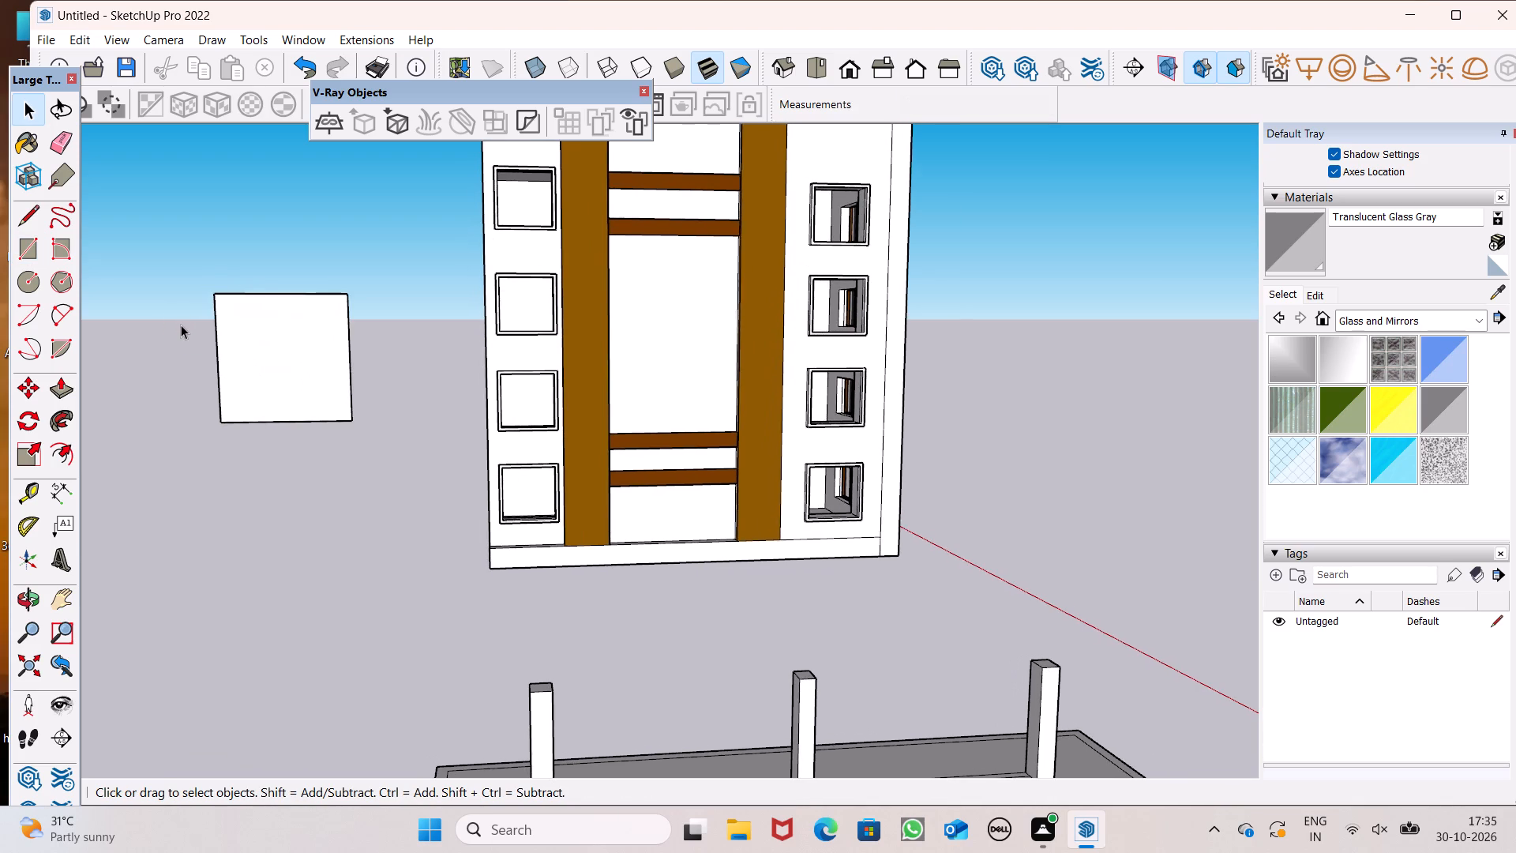
{"action": "scroll", "coordinate": [181, 325], "scroll_direction": "up", "scroll_amount": 6}
{"action": "scroll", "coordinate": [161, 352], "scroll_direction": "down", "scroll_amount": 13}
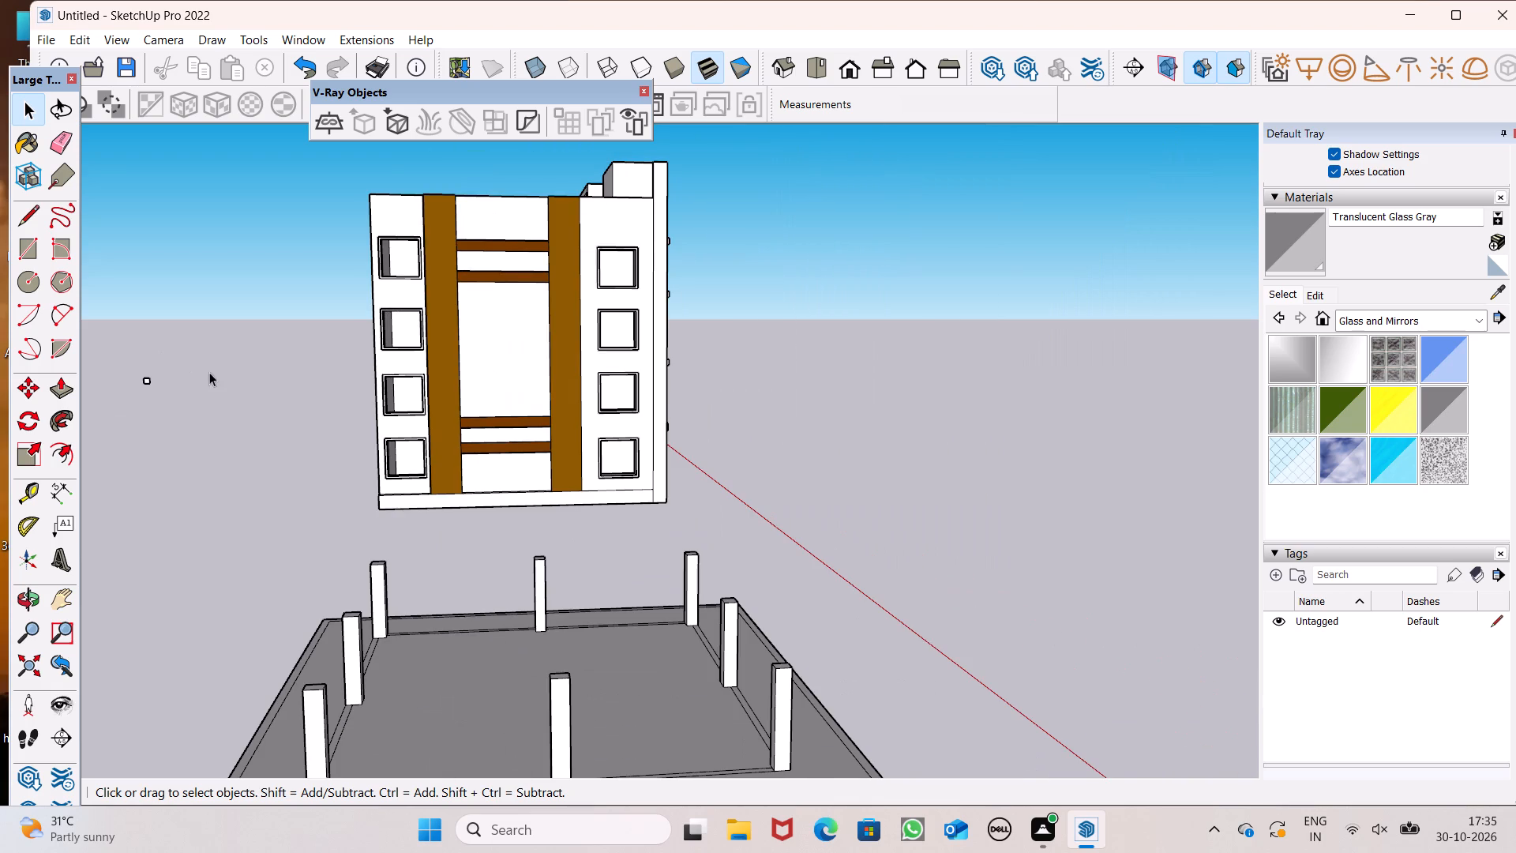
Undo the small square drawn beside the side facade.
{"action": "scroll", "coordinate": [125, 392], "scroll_direction": "up", "scroll_amount": 1}
{"action": "key", "text": "ctrl+z"}
{"action": "scroll", "coordinate": [331, 303], "scroll_direction": "up", "scroll_amount": 1}
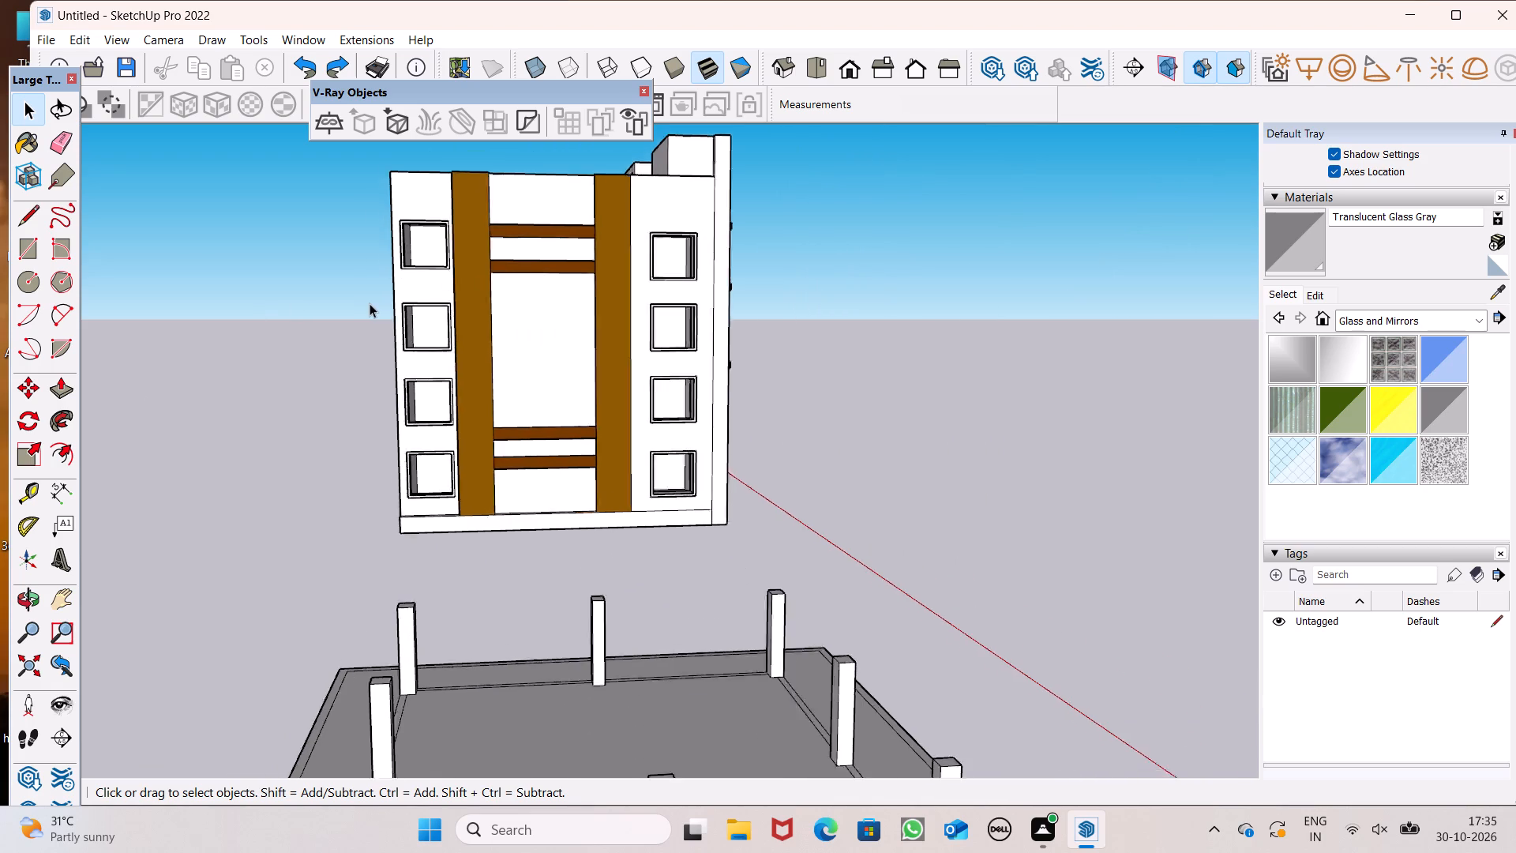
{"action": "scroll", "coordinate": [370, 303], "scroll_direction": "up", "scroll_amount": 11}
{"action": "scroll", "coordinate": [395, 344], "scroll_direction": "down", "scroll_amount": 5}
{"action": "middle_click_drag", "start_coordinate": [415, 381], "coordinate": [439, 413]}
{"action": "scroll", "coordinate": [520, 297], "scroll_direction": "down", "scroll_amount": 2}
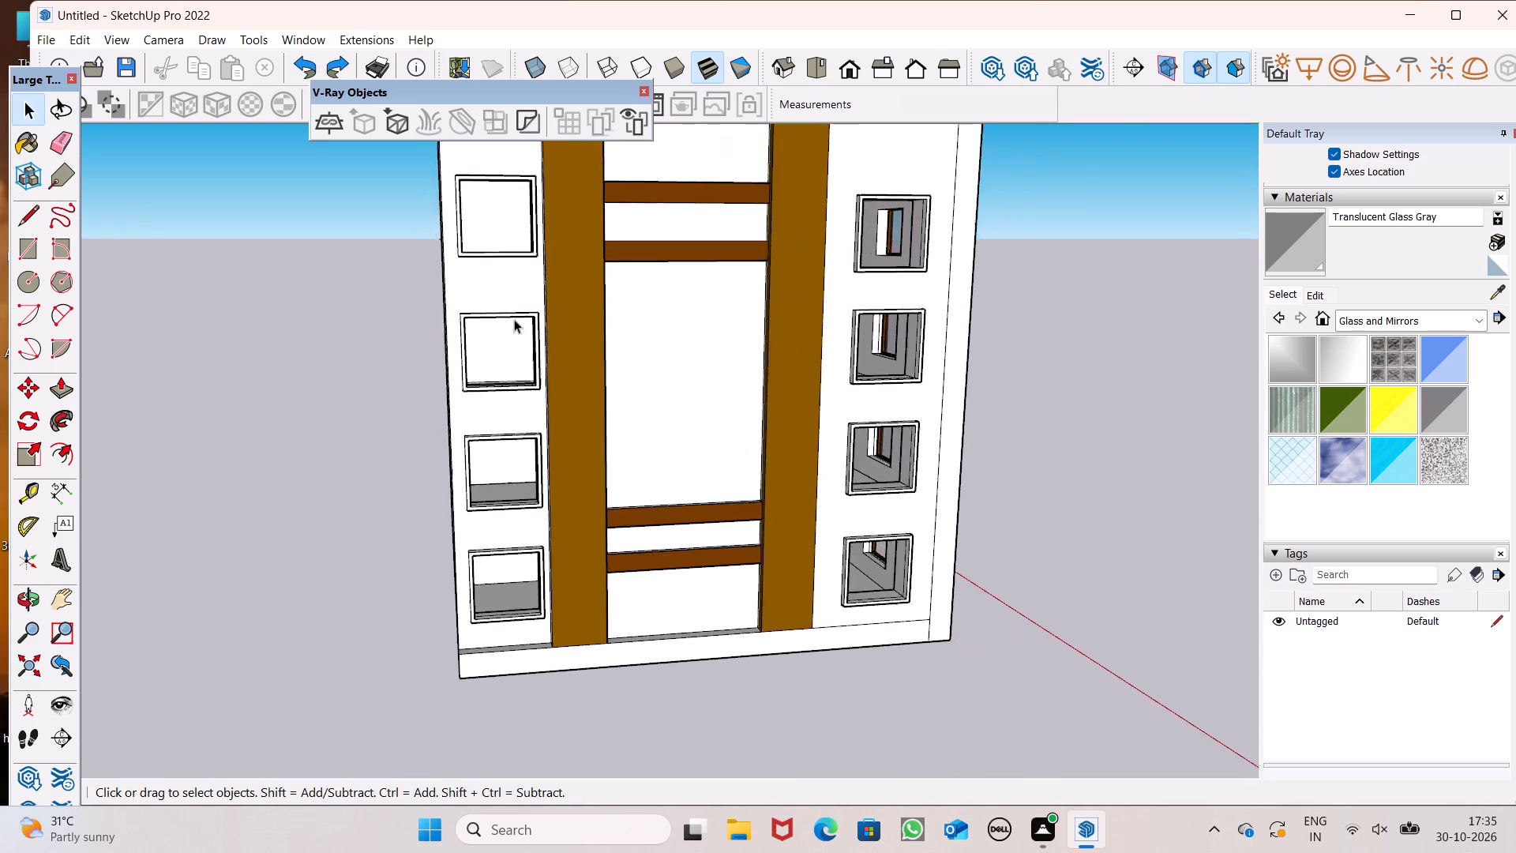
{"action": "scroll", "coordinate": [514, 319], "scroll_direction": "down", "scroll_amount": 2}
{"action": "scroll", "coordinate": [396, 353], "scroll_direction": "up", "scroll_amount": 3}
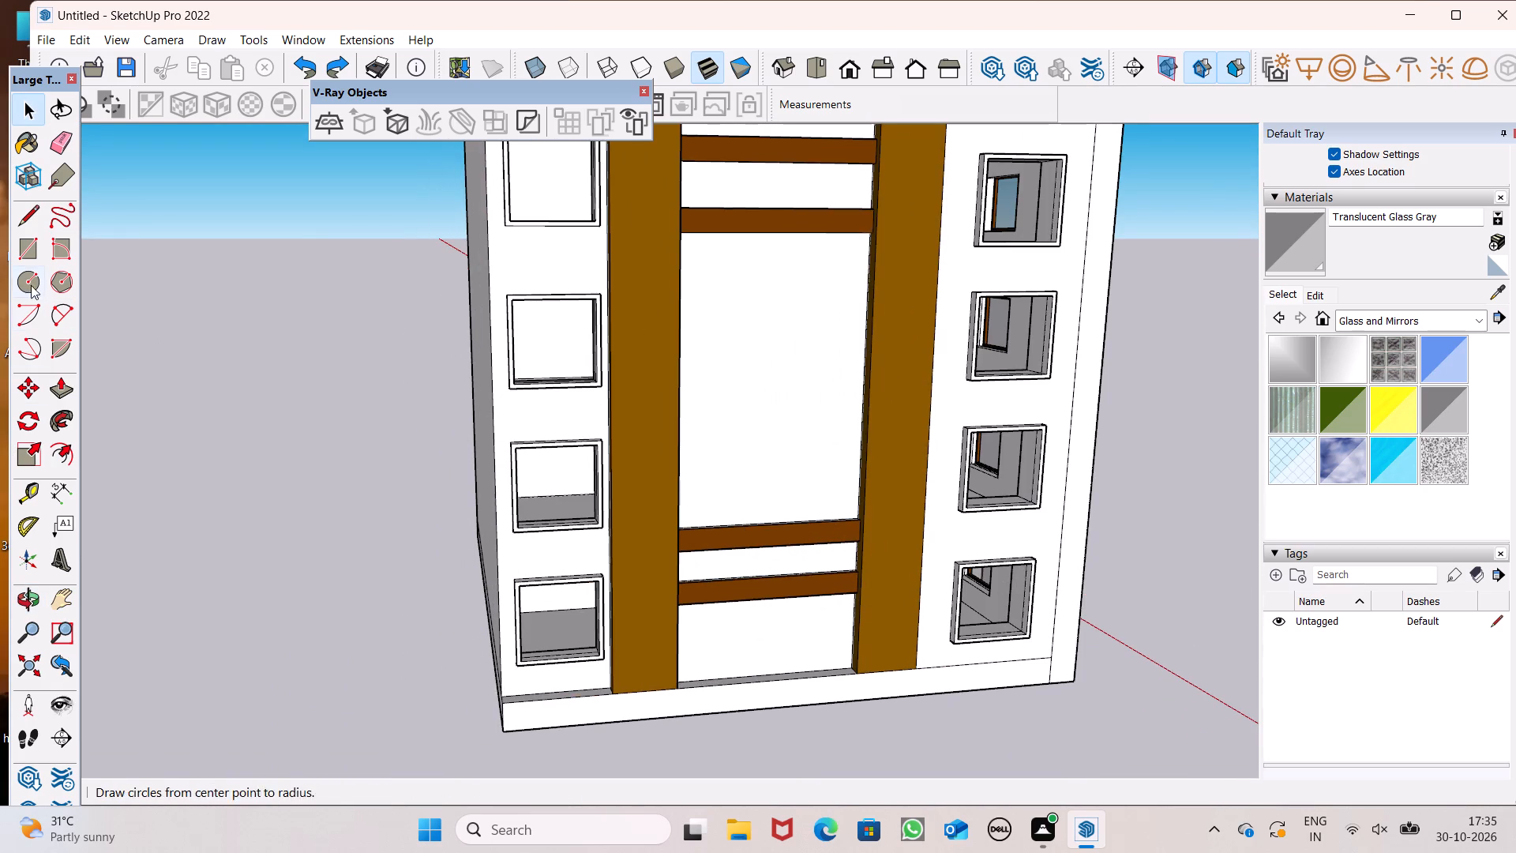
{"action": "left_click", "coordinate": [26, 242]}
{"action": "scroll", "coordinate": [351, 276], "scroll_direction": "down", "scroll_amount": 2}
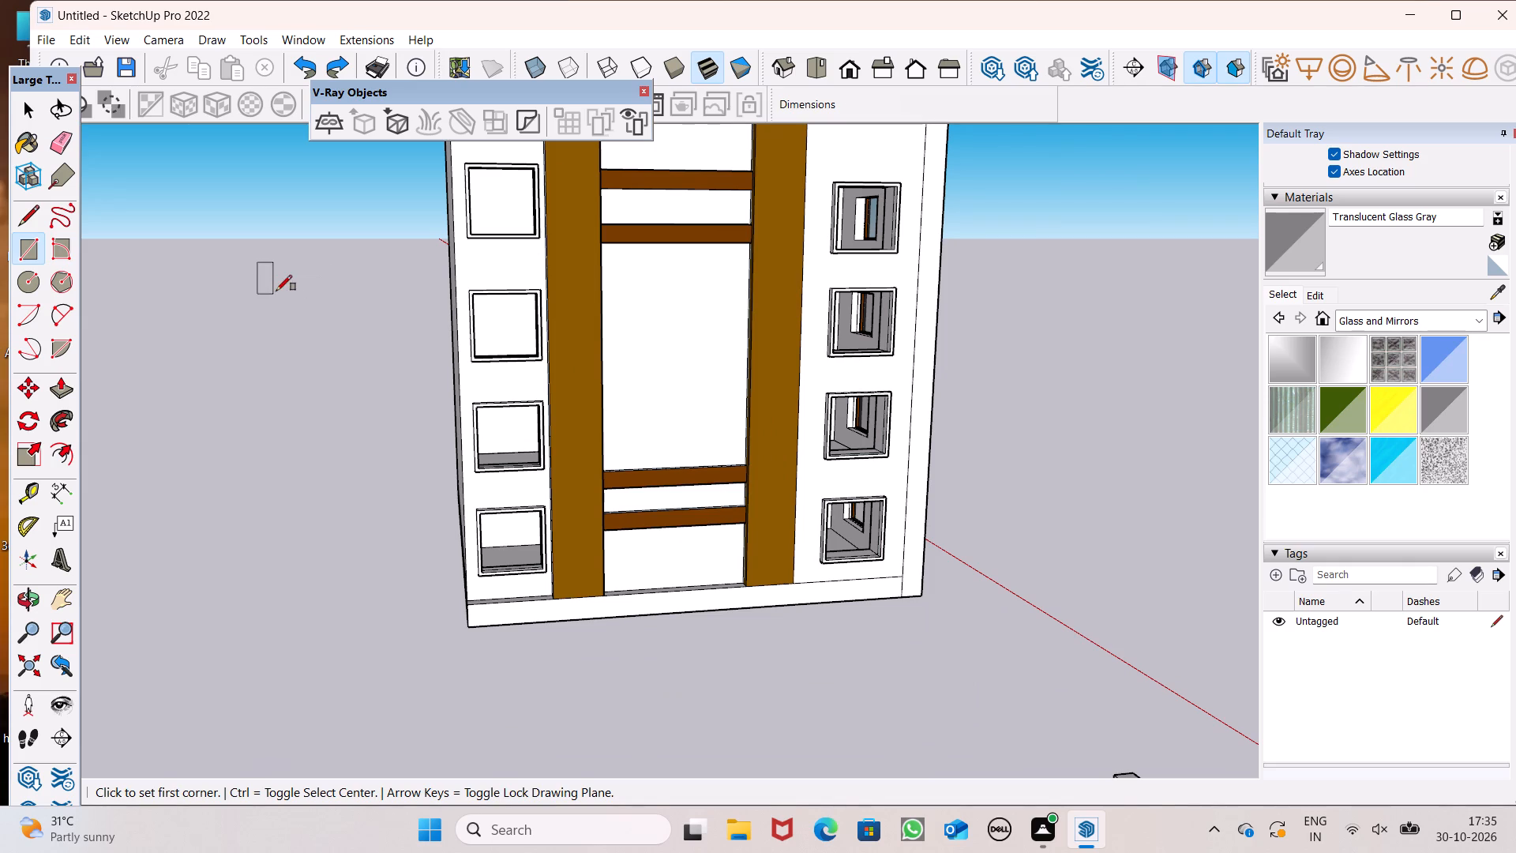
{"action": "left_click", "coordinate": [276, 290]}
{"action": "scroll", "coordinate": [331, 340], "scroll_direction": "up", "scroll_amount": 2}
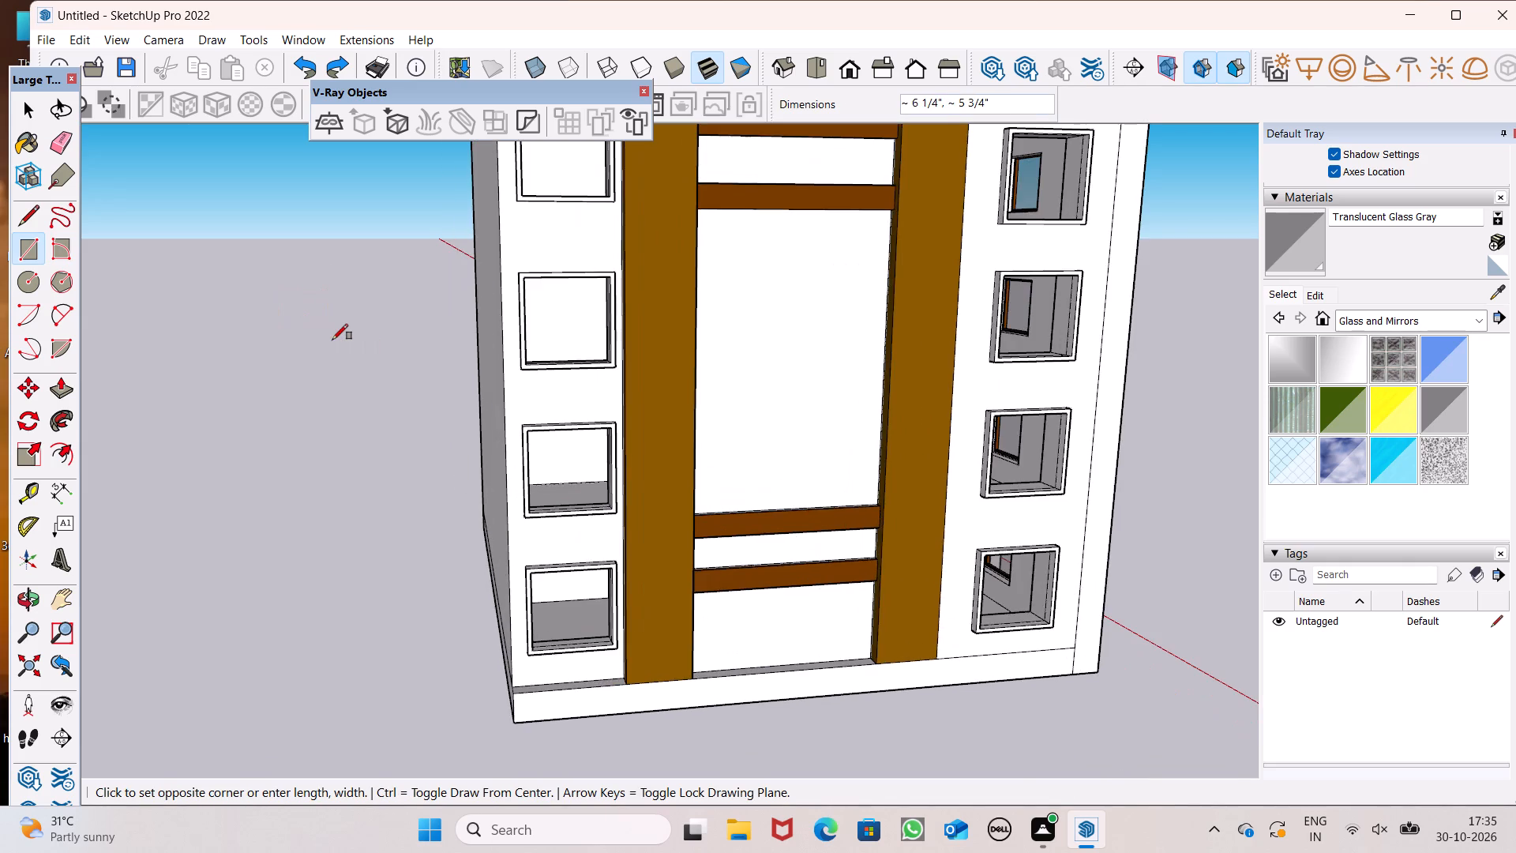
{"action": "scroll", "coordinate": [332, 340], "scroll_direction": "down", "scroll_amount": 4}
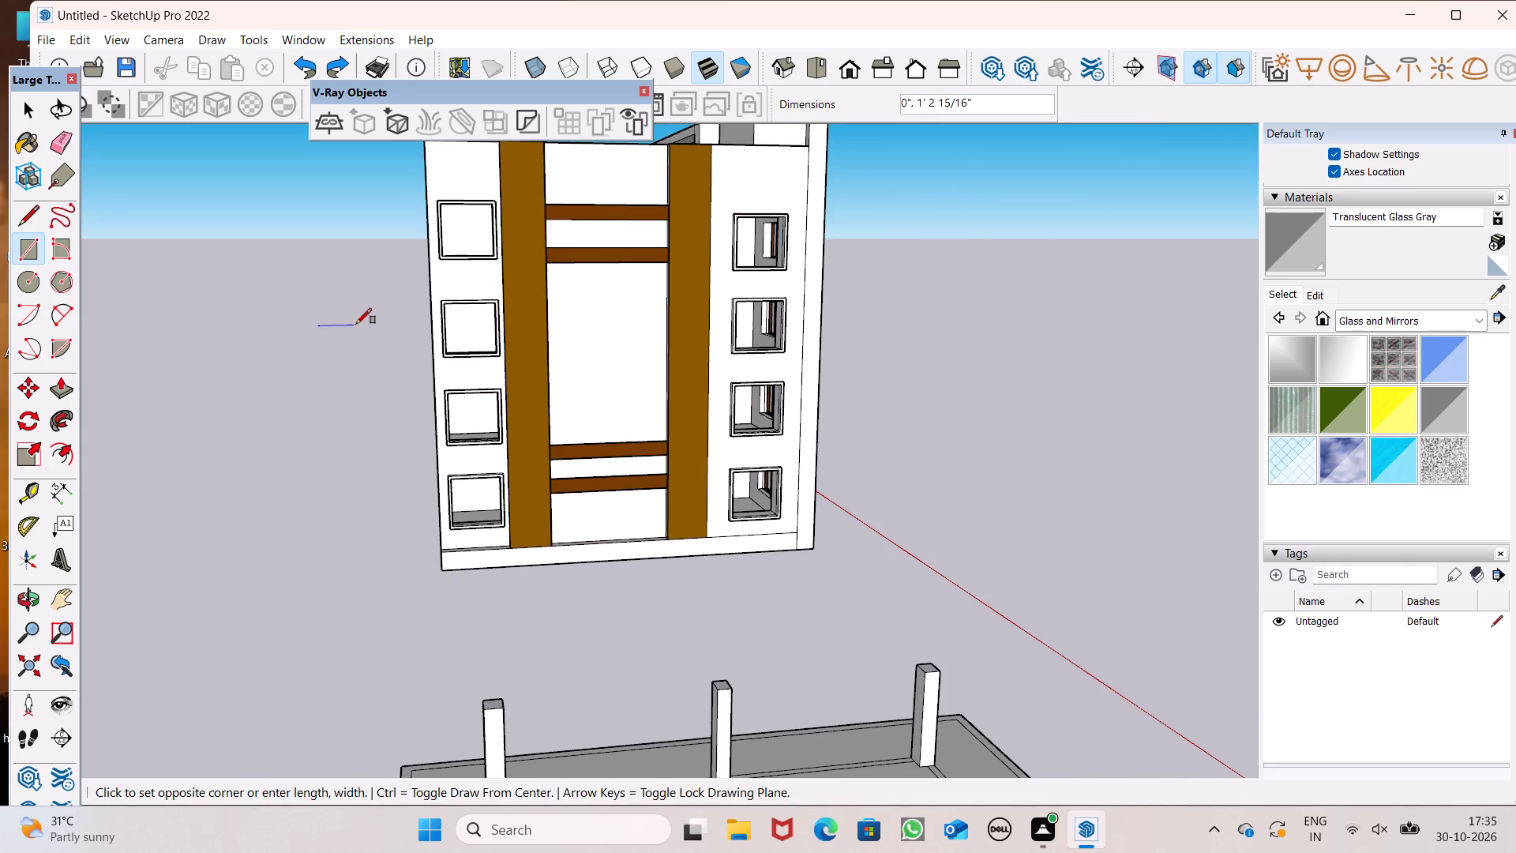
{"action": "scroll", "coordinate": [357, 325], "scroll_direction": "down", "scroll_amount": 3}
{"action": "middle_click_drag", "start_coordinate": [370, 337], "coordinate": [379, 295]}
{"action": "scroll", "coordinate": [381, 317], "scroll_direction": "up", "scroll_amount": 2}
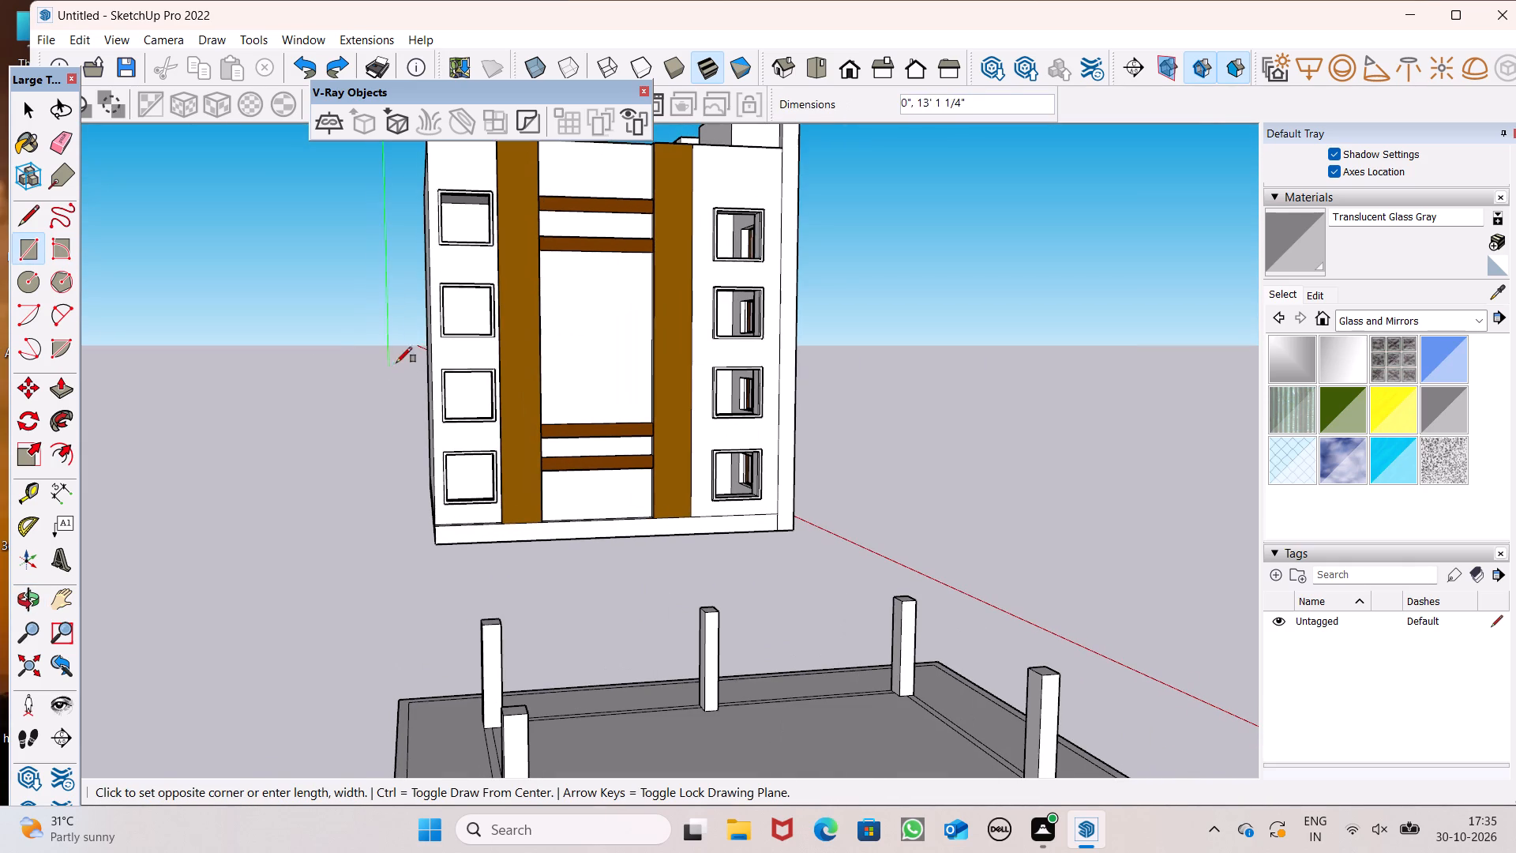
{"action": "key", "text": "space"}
Draw an upright rectangle of about 9 7/8" by 7 7/8" in the empty space beside the side facade.
{"action": "scroll", "coordinate": [352, 374], "scroll_direction": "down", "scroll_amount": 6}
{"action": "scroll", "coordinate": [476, 253], "scroll_direction": "up", "scroll_amount": 6}
{"action": "scroll", "coordinate": [490, 286], "scroll_direction": "down", "scroll_amount": 3}
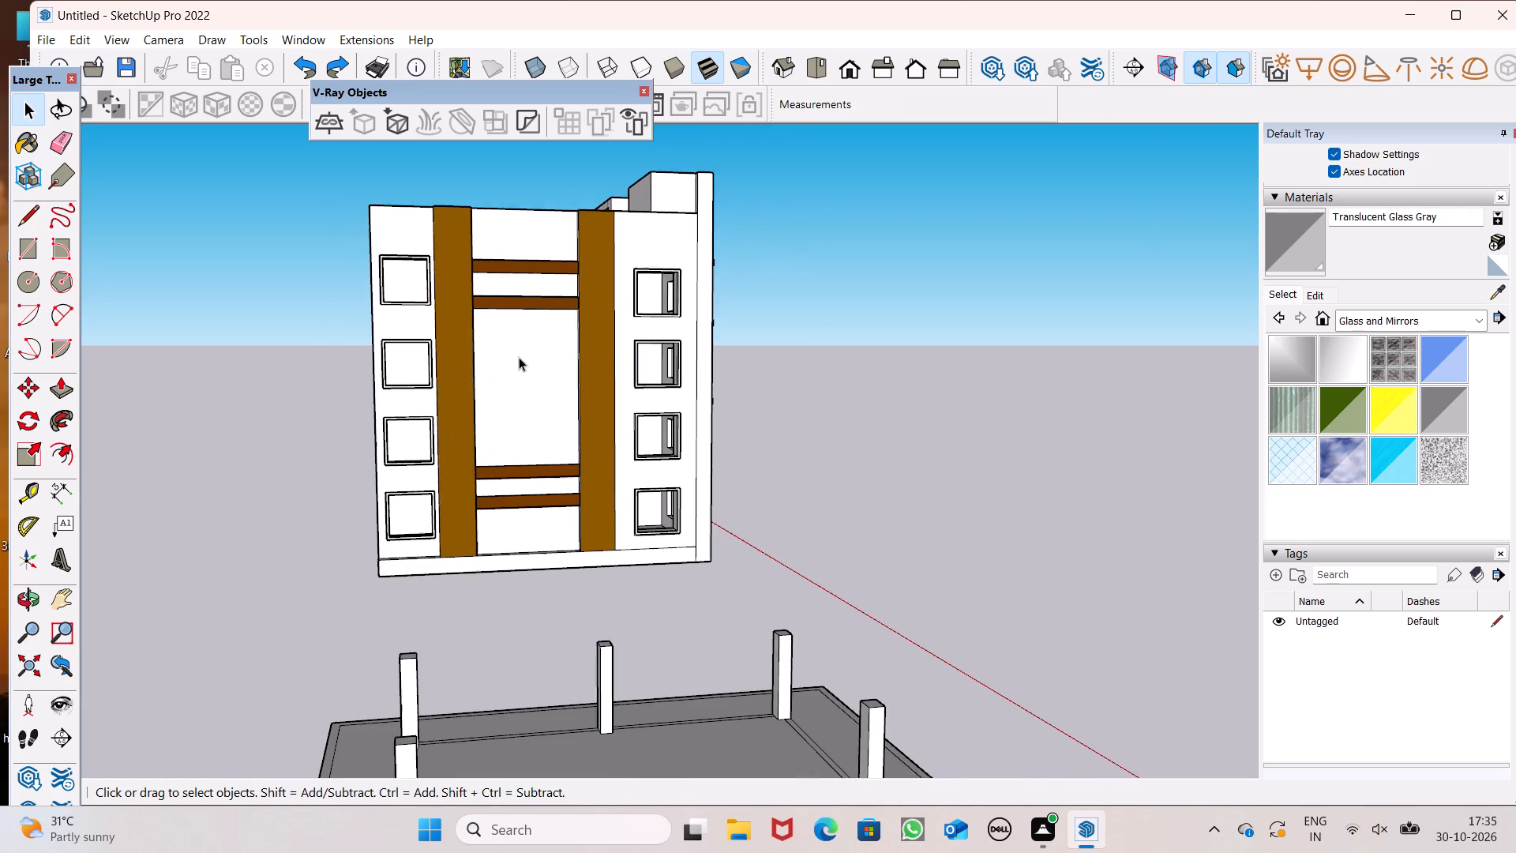
{"action": "middle_click_drag", "start_coordinate": [521, 351], "coordinate": [447, 358]}
{"action": "scroll", "coordinate": [447, 358], "scroll_direction": "up", "scroll_amount": 1}
{"action": "scroll", "coordinate": [539, 347], "scroll_direction": "down", "scroll_amount": 3}
{"action": "scroll", "coordinate": [415, 389], "scroll_direction": "up", "scroll_amount": 4}
{"action": "scroll", "coordinate": [408, 381], "scroll_direction": "down", "scroll_amount": 3}
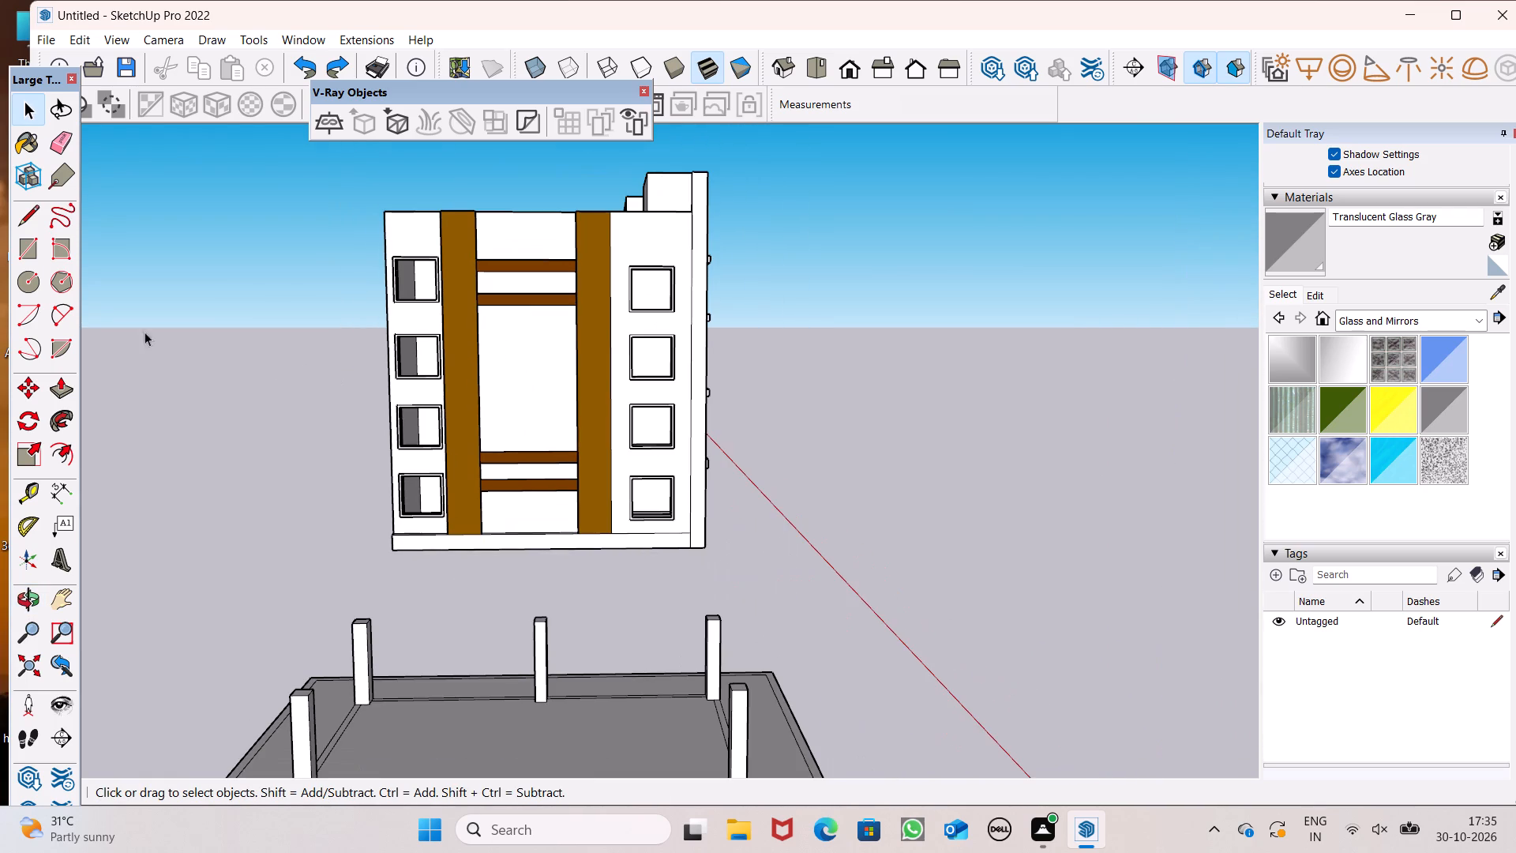
{"action": "left_click", "coordinate": [28, 240]}
{"action": "scroll", "coordinate": [390, 246], "scroll_direction": "down", "scroll_amount": 3}
{"action": "scroll", "coordinate": [312, 287], "scroll_direction": "up", "scroll_amount": 7}
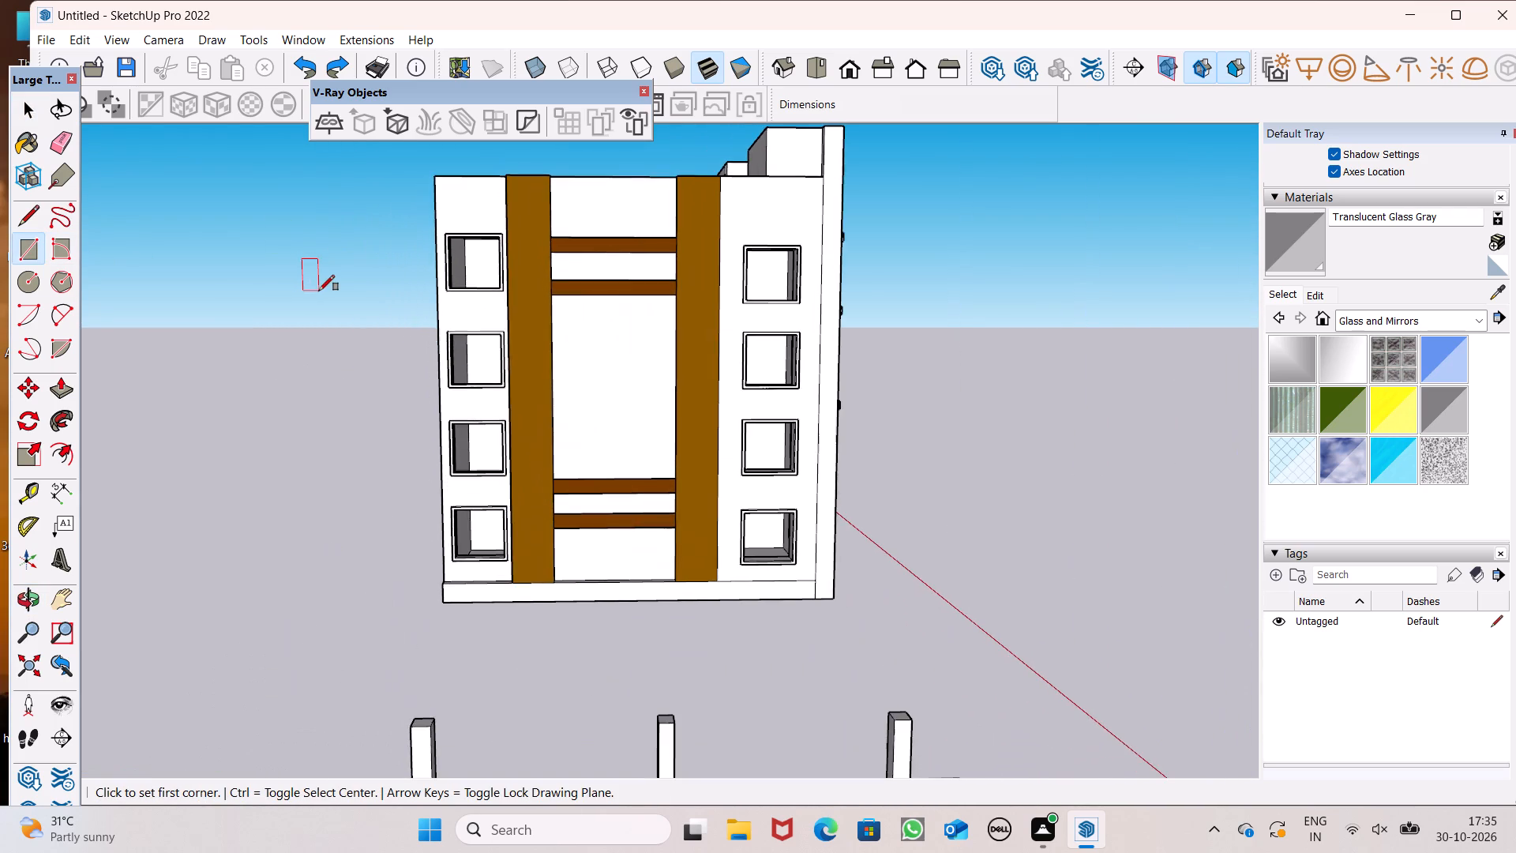
{"action": "scroll", "coordinate": [318, 304], "scroll_direction": "up", "scroll_amount": 3}
{"action": "scroll", "coordinate": [391, 324], "scroll_direction": "down", "scroll_amount": 3}
{"action": "middle_click_drag", "start_coordinate": [413, 360], "coordinate": [416, 319]}
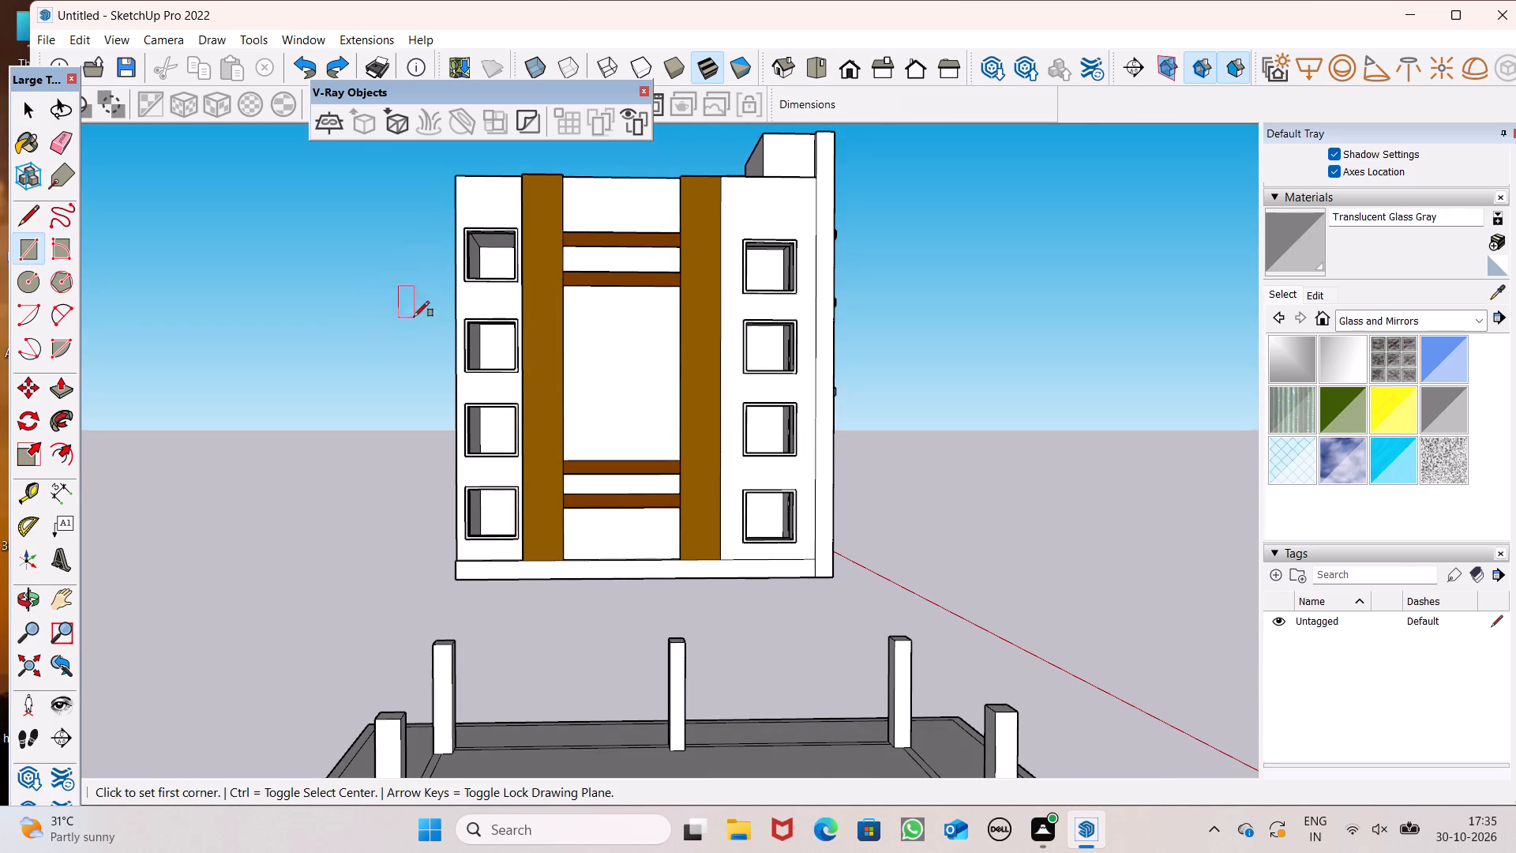
{"action": "left_click", "coordinate": [301, 301]}
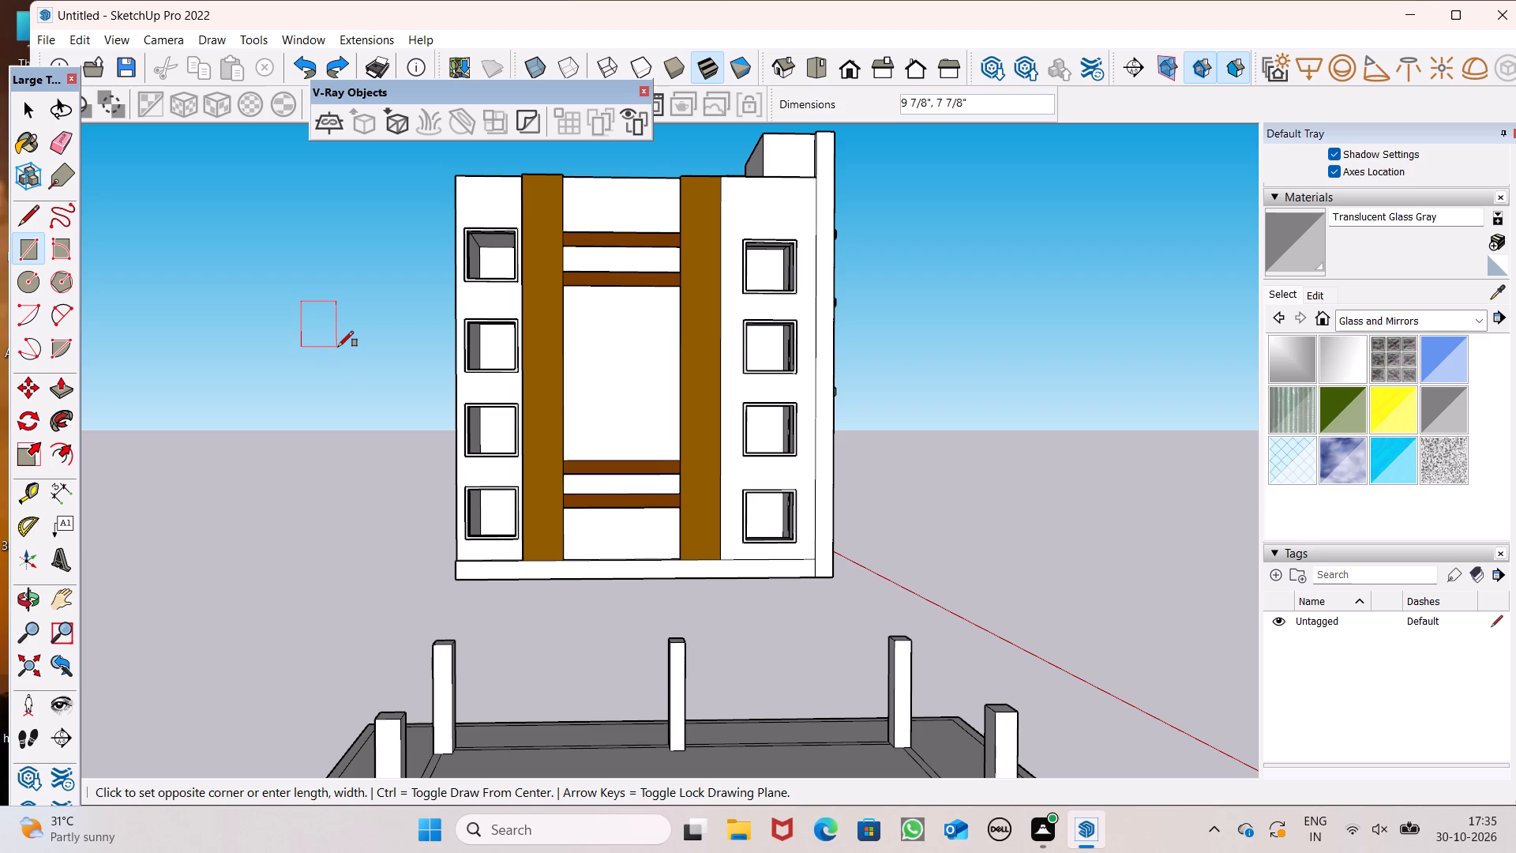
{"action": "left_click", "coordinate": [340, 347]}
{"action": "key", "text": "space"}
Offset the rectangle's outline slightly inward to form a narrow window frame border.
{"action": "scroll", "coordinate": [310, 311], "scroll_direction": "up", "scroll_amount": 3}
{"action": "scroll", "coordinate": [310, 311], "scroll_direction": "down", "scroll_amount": 1}
{"action": "scroll", "coordinate": [310, 311], "scroll_direction": "up", "scroll_amount": 3}
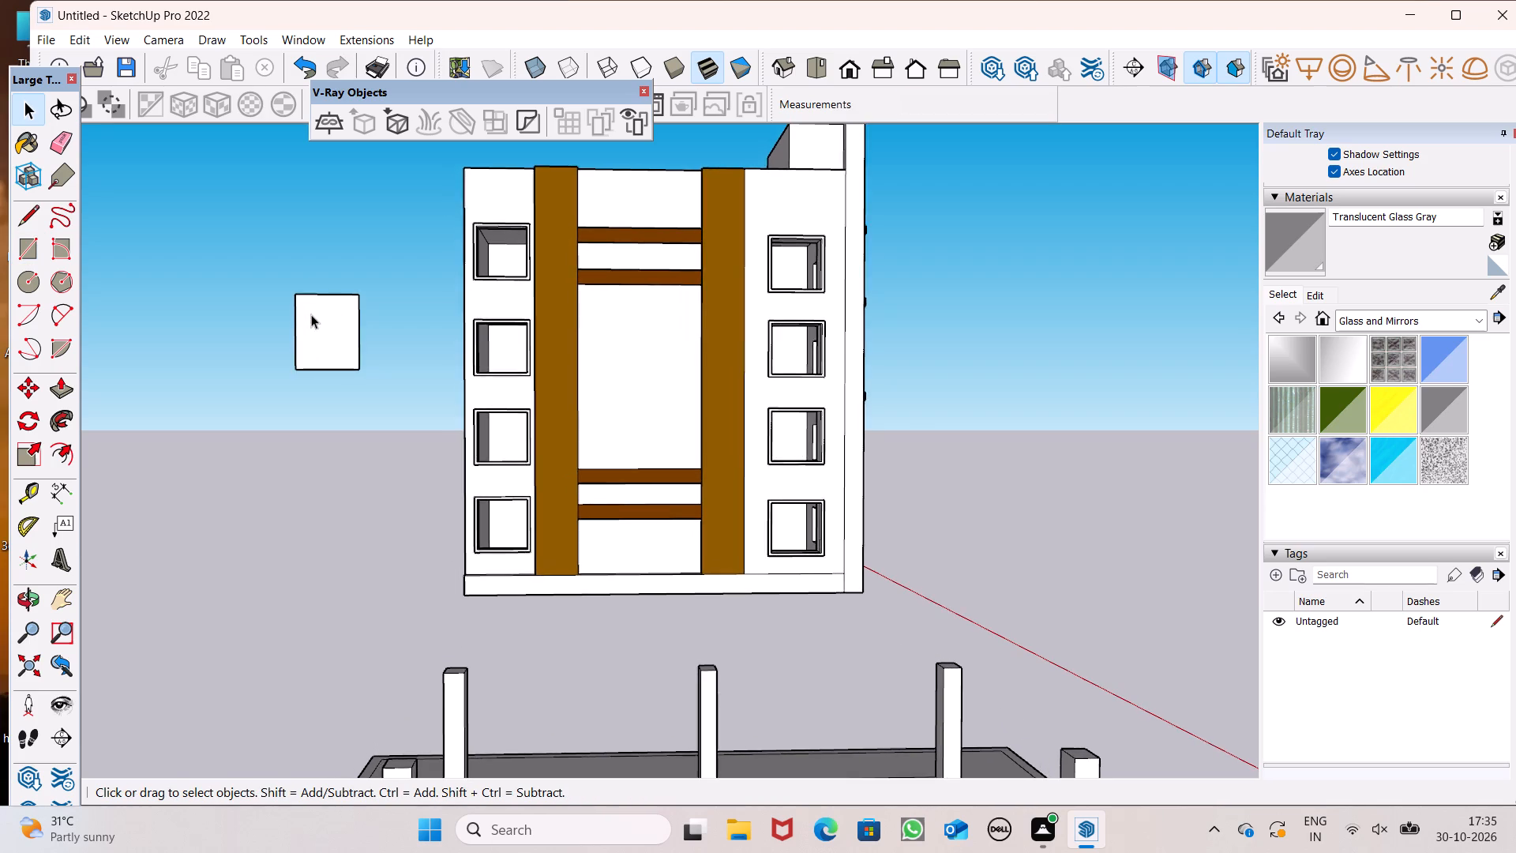
{"action": "scroll", "coordinate": [290, 340], "scroll_direction": "up", "scroll_amount": 5}
{"action": "scroll", "coordinate": [294, 389], "scroll_direction": "down", "scroll_amount": 6}
{"action": "scroll", "coordinate": [301, 453], "scroll_direction": "up", "scroll_amount": 3}
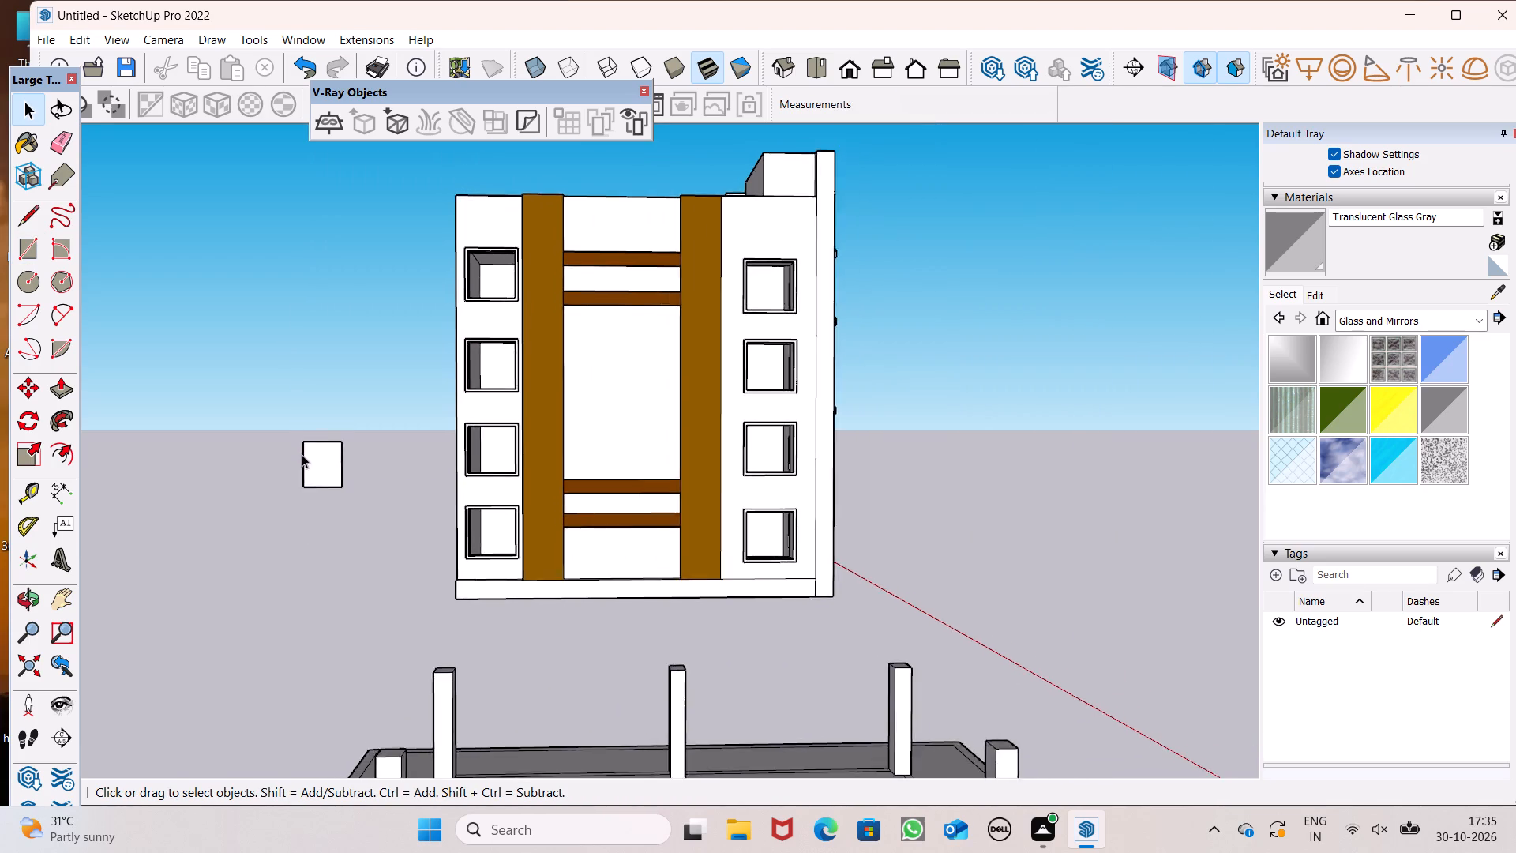
{"action": "scroll", "coordinate": [302, 454], "scroll_direction": "up", "scroll_amount": 12}
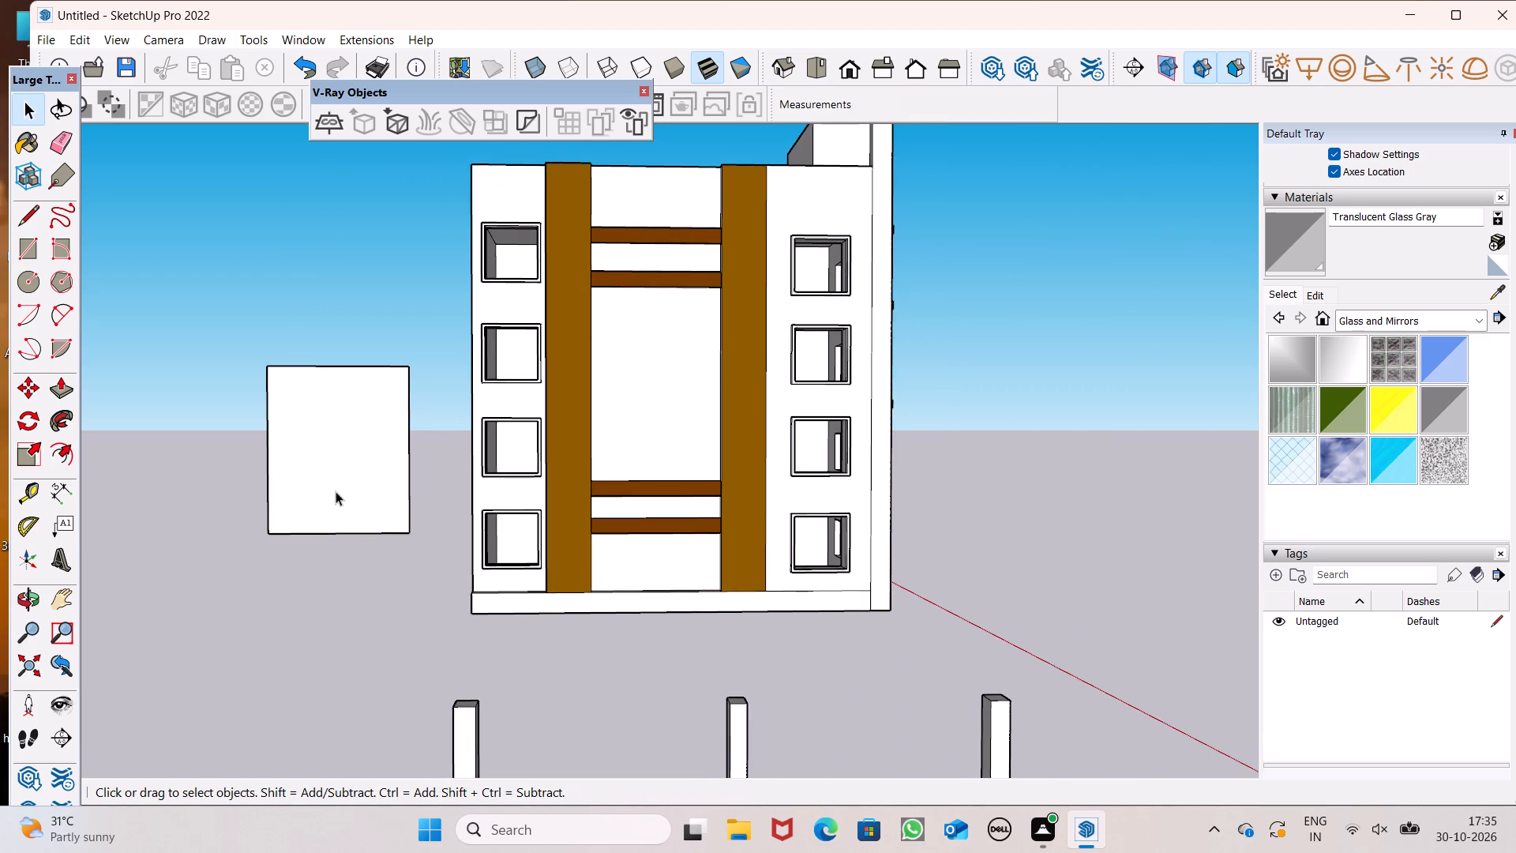
{"action": "scroll", "coordinate": [336, 491], "scroll_direction": "up", "scroll_amount": 2}
{"action": "left_click", "coordinate": [72, 457]}
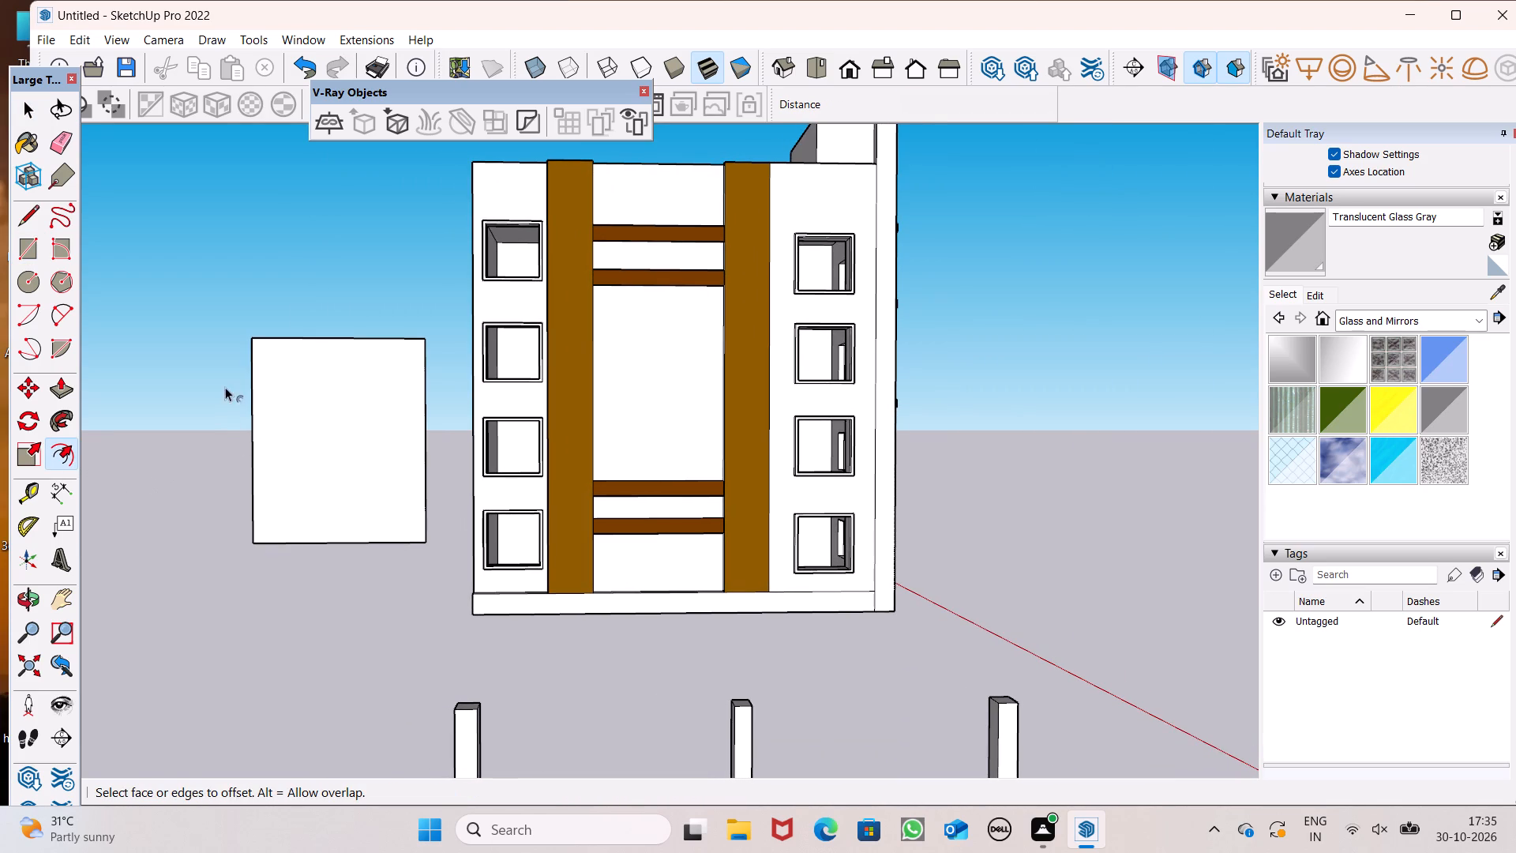
{"action": "left_click_drag", "start_coordinate": [288, 371], "coordinate": [284, 355]}
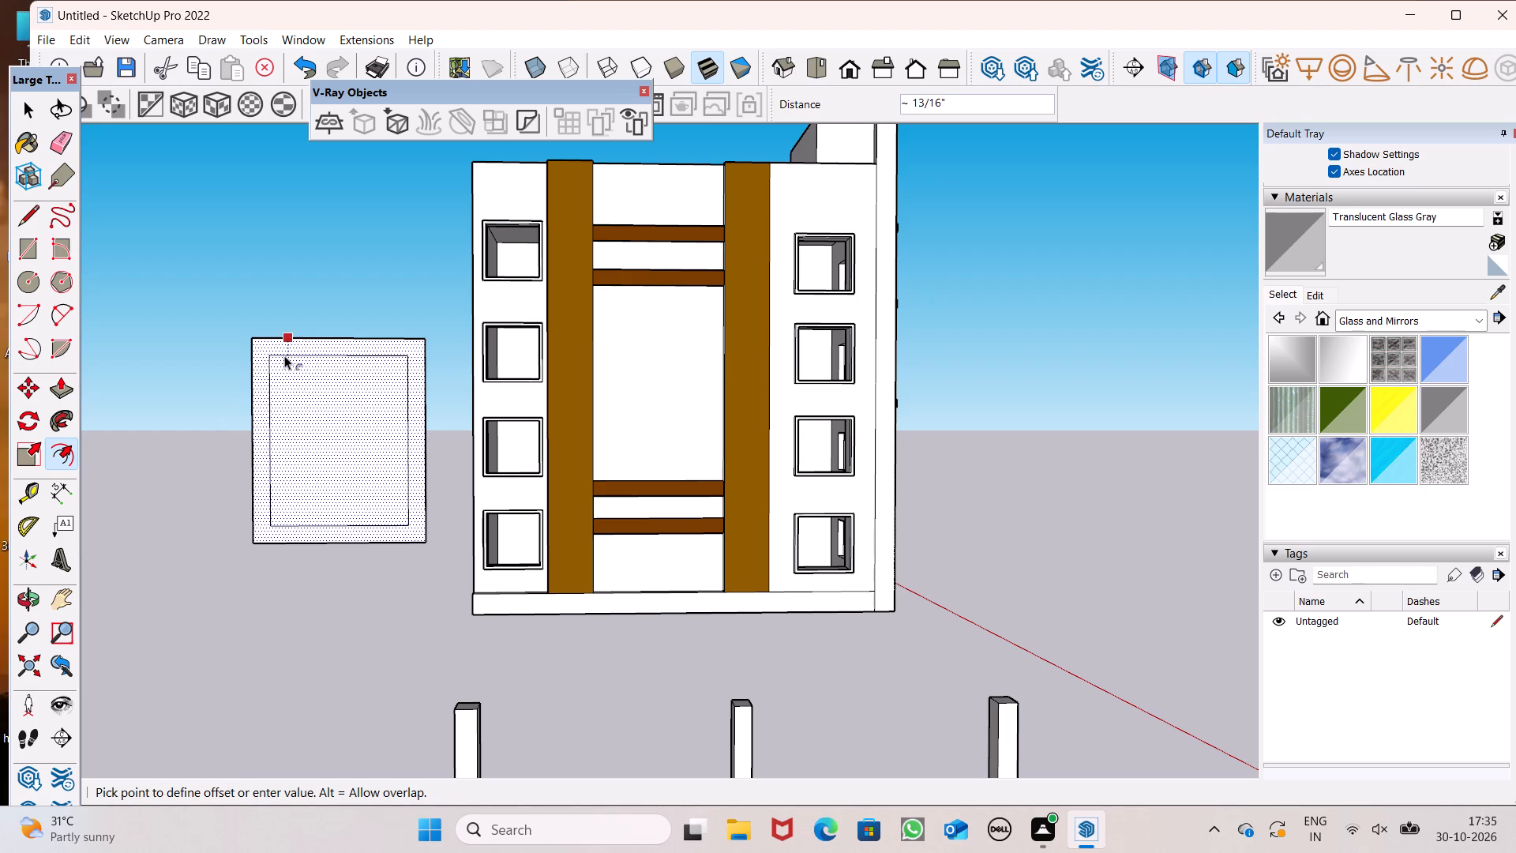
{"action": "left_click_drag", "start_coordinate": [284, 355], "coordinate": [280, 348]}
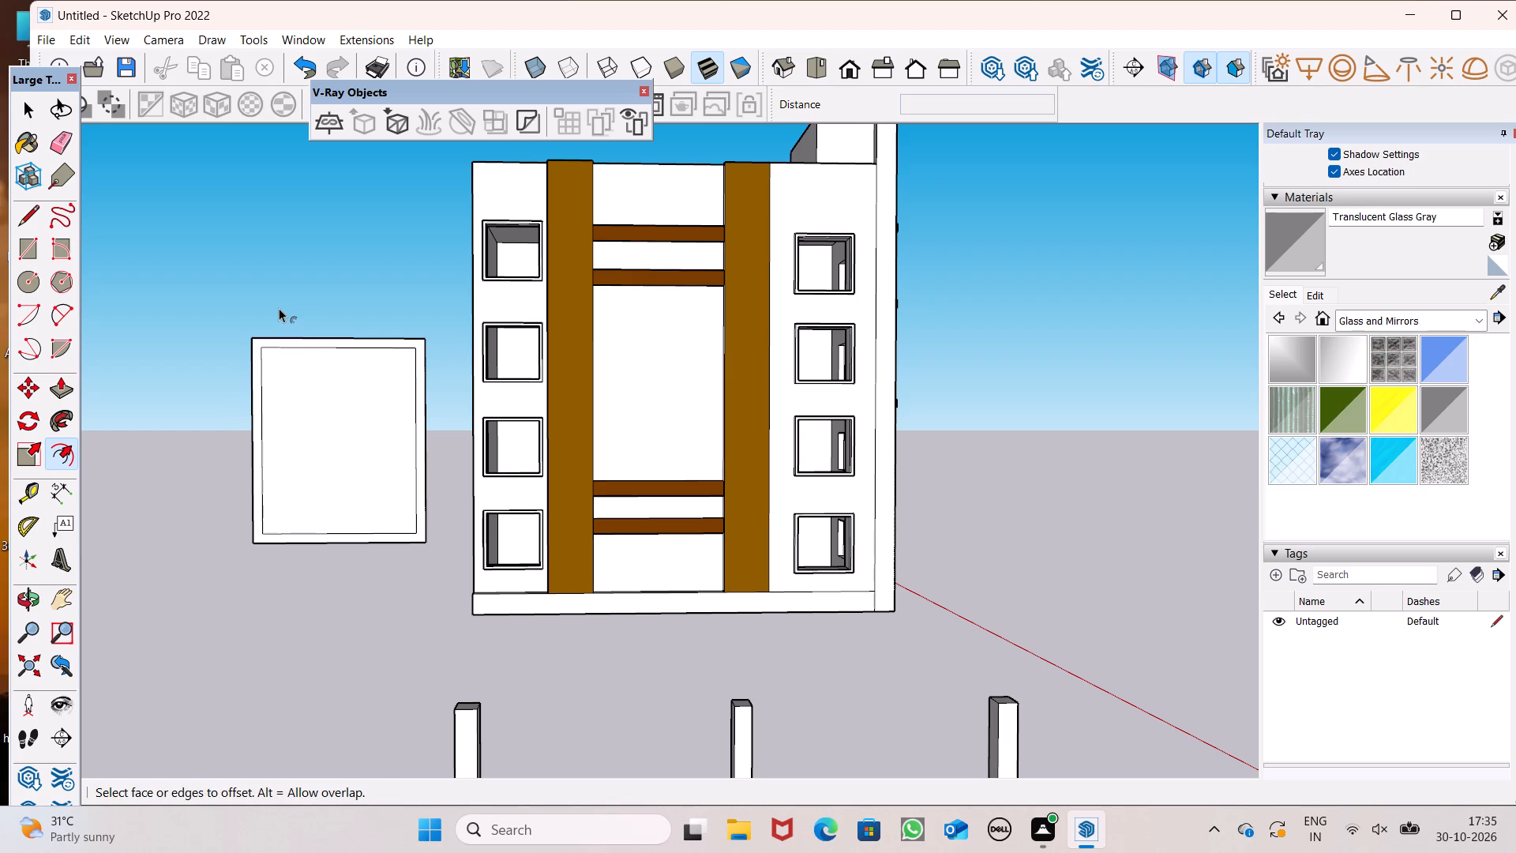
{"action": "key", "text": "space"}
Paint the inner pane of the rectangle with Translucent Glass Gray.
{"action": "left_click_drag", "start_coordinate": [1319, 244], "coordinate": [1301, 241]}
{"action": "left_click", "coordinate": [321, 457]}
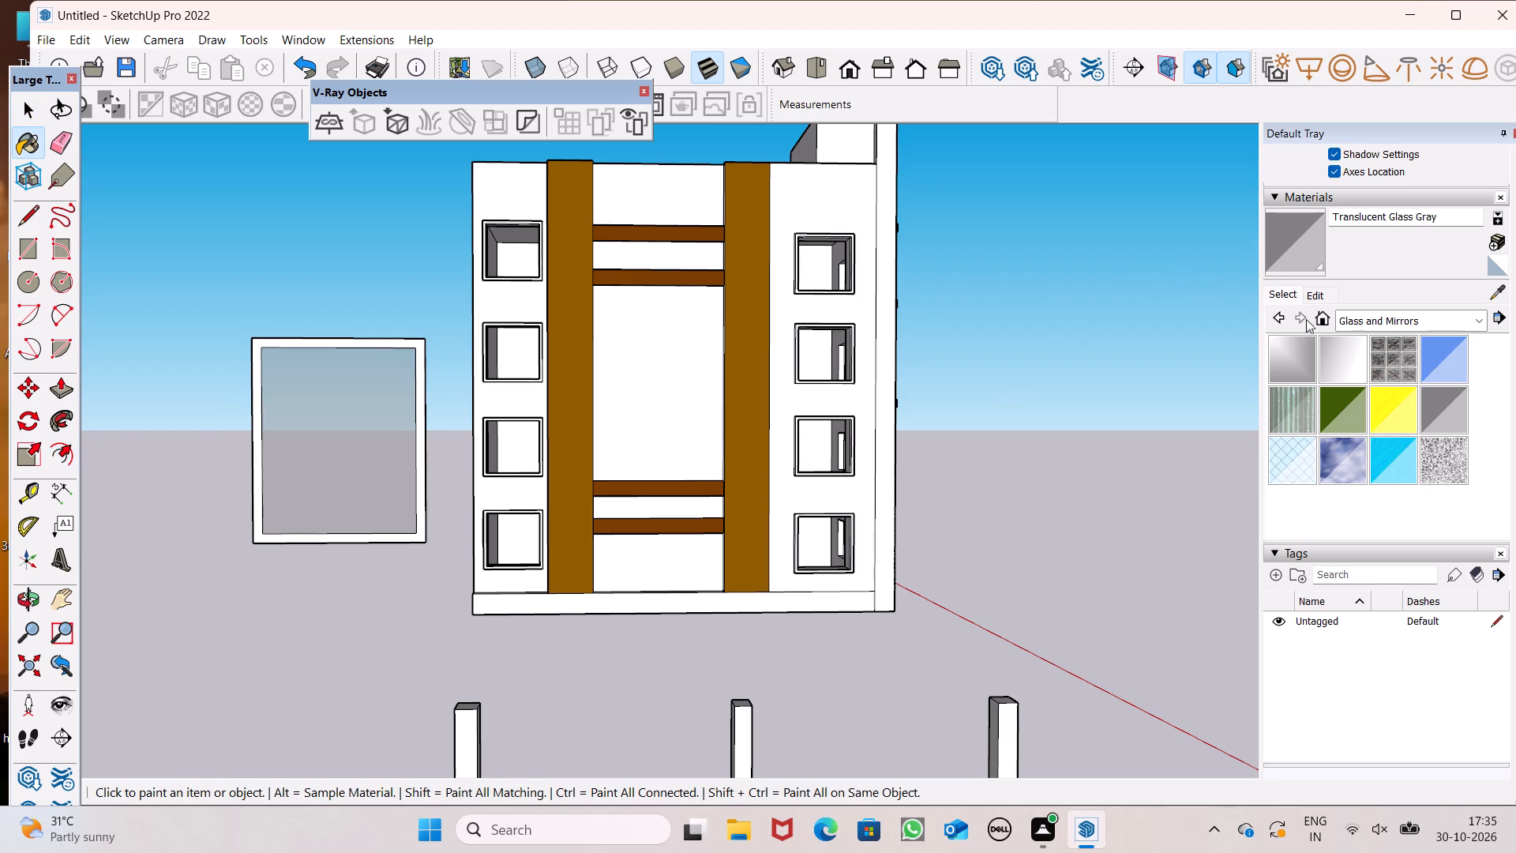
Paint the front of the window's frame border with the dark brown Color C08 from the Colors collection.
{"action": "left_click", "coordinate": [1284, 303]}
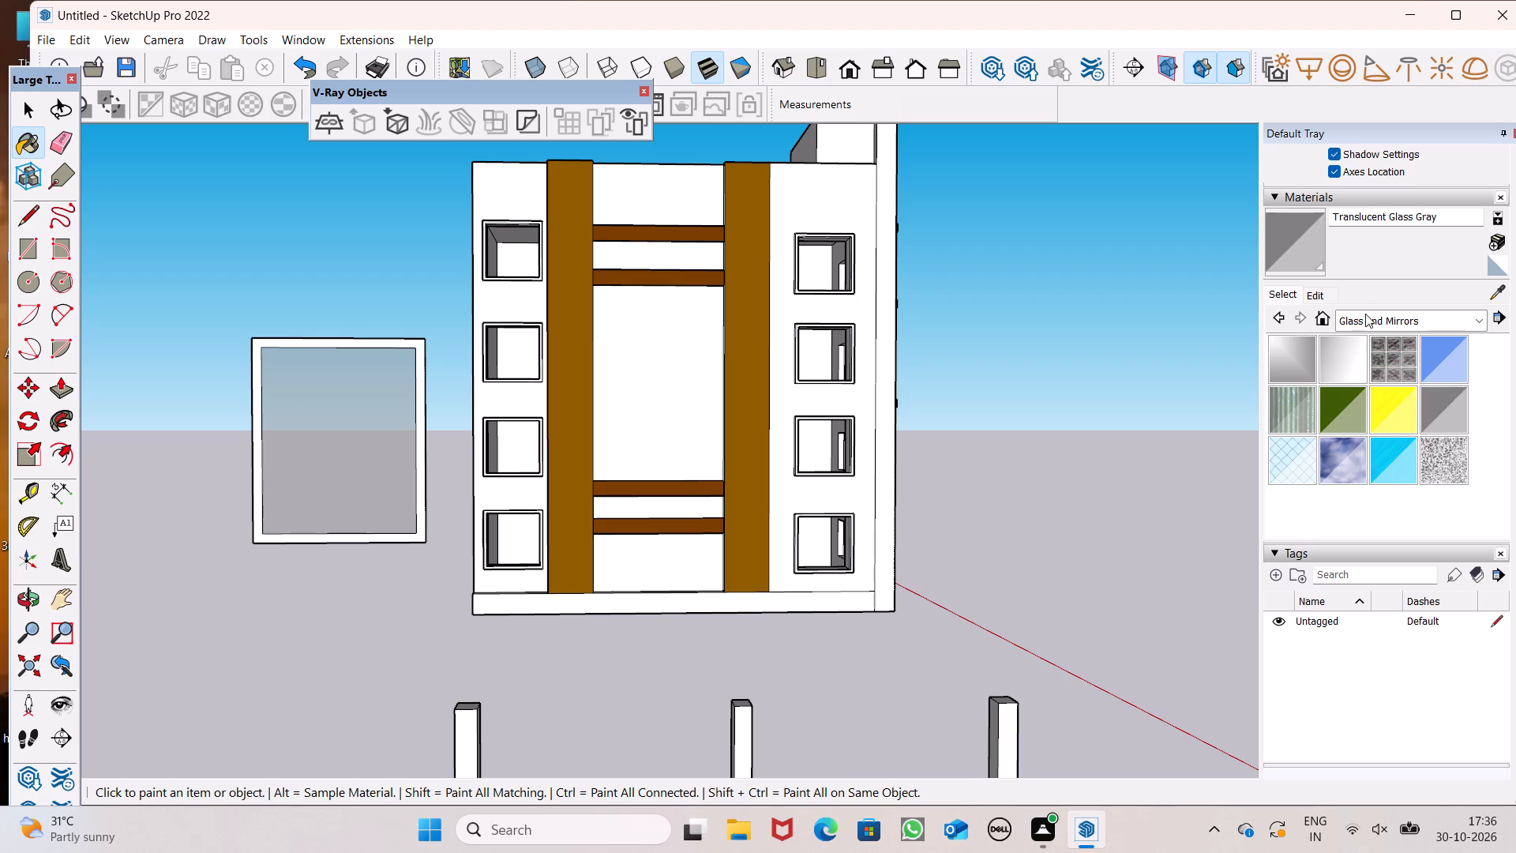
{"action": "left_click", "coordinate": [1368, 319]}
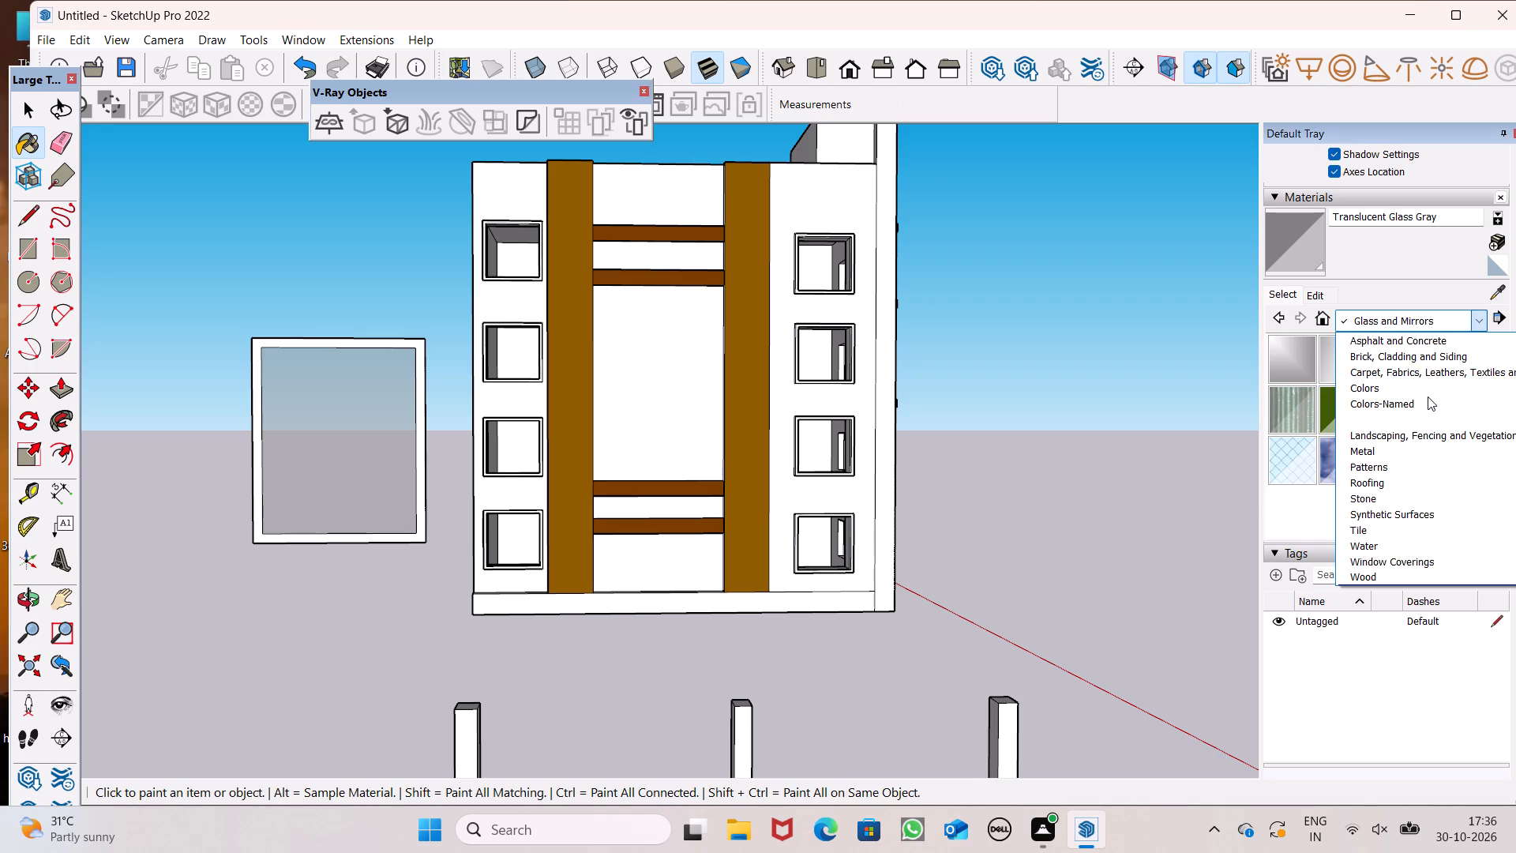
{"action": "left_click", "coordinate": [1423, 389]}
{"action": "scroll", "coordinate": [1458, 456], "scroll_direction": "down", "scroll_amount": 2}
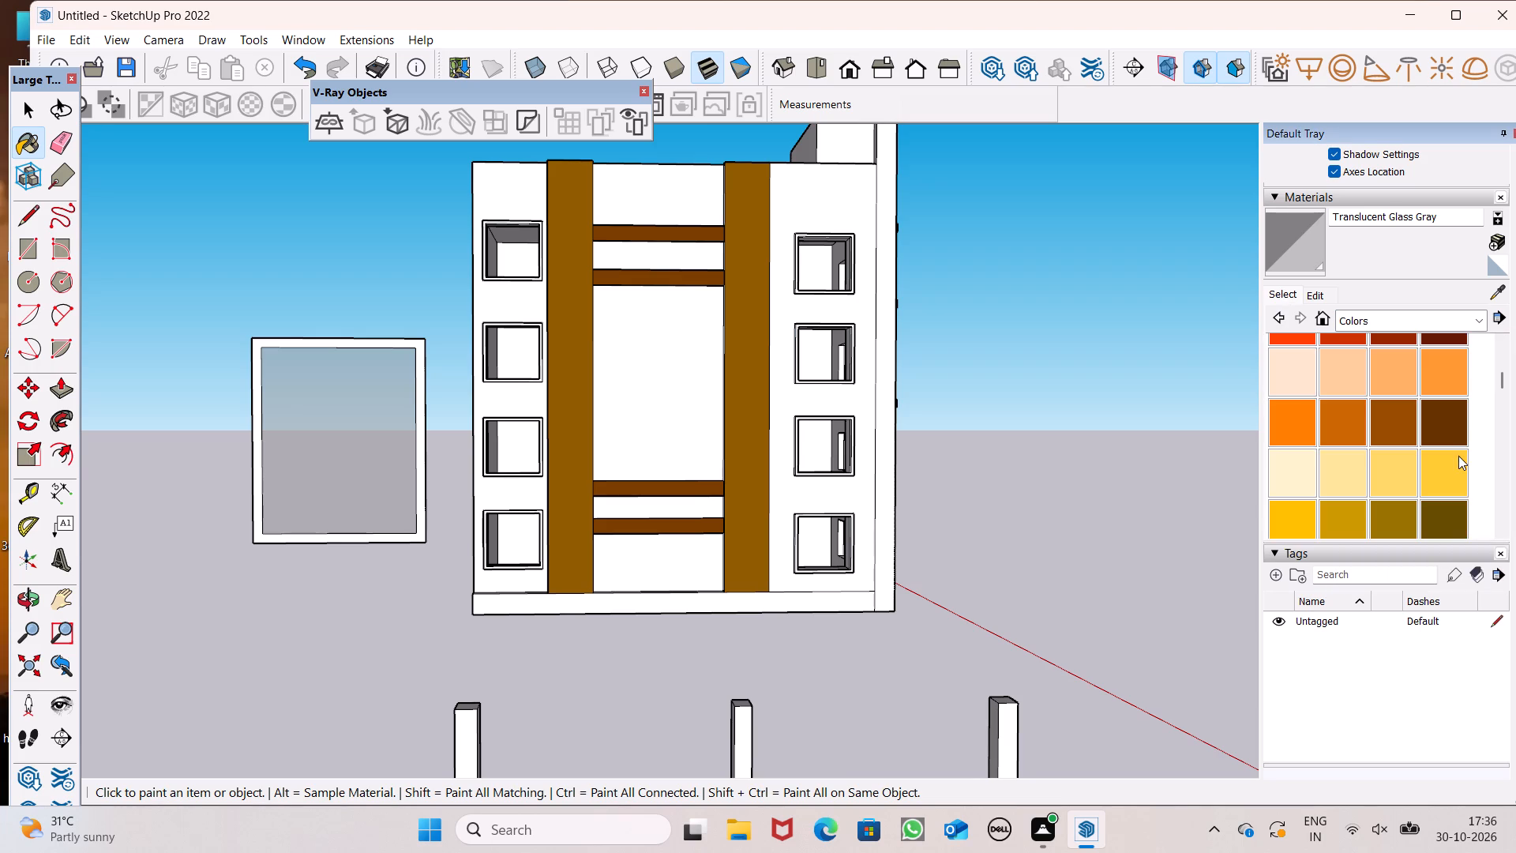
{"action": "left_click", "coordinate": [1393, 428]}
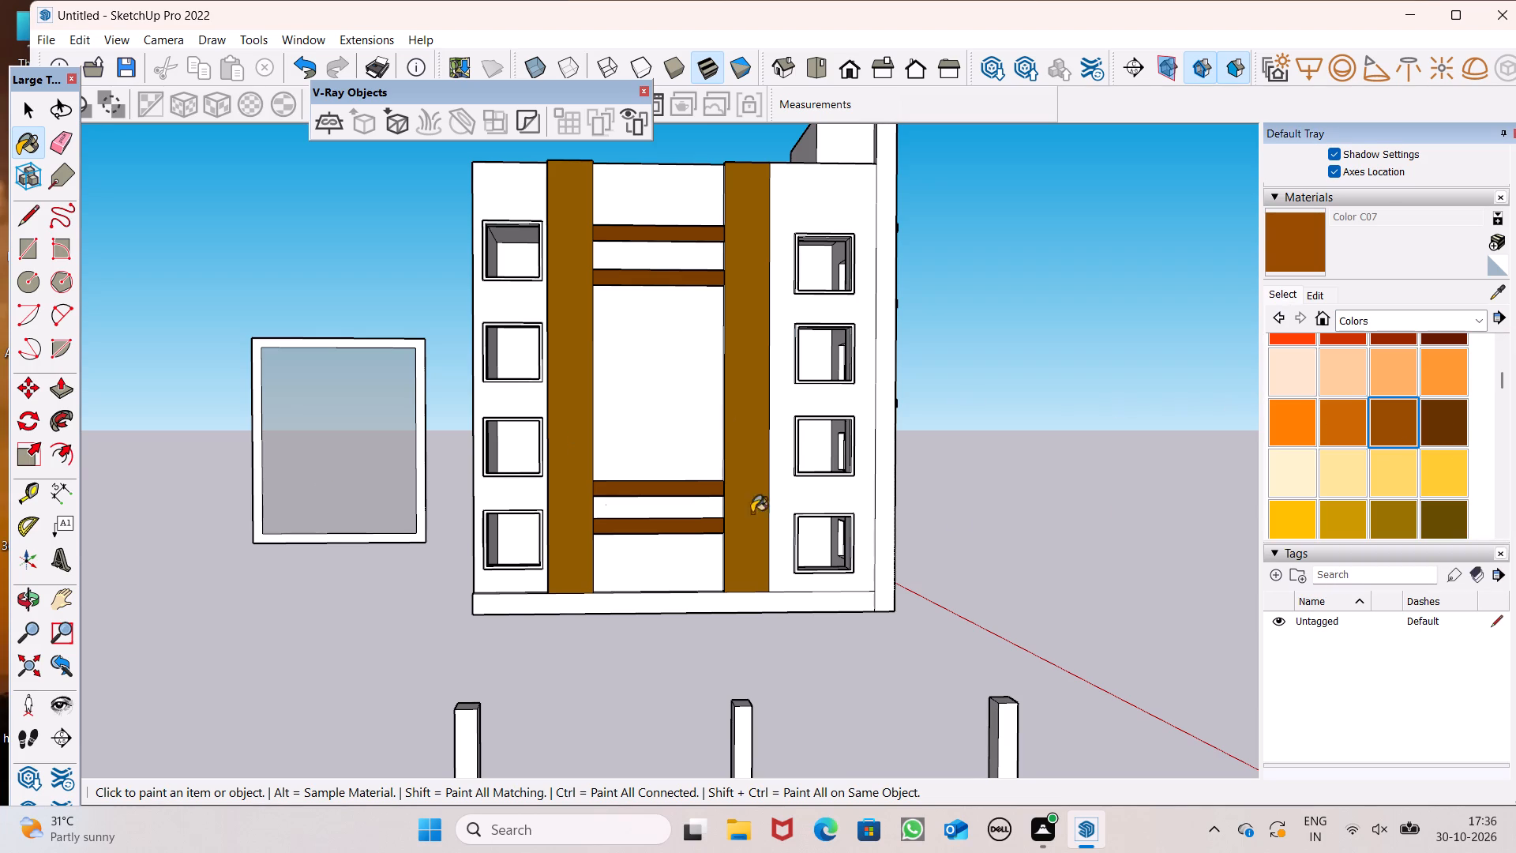
{"action": "left_click", "coordinate": [1442, 422]}
{"action": "scroll", "coordinate": [462, 477], "scroll_direction": "up", "scroll_amount": 5}
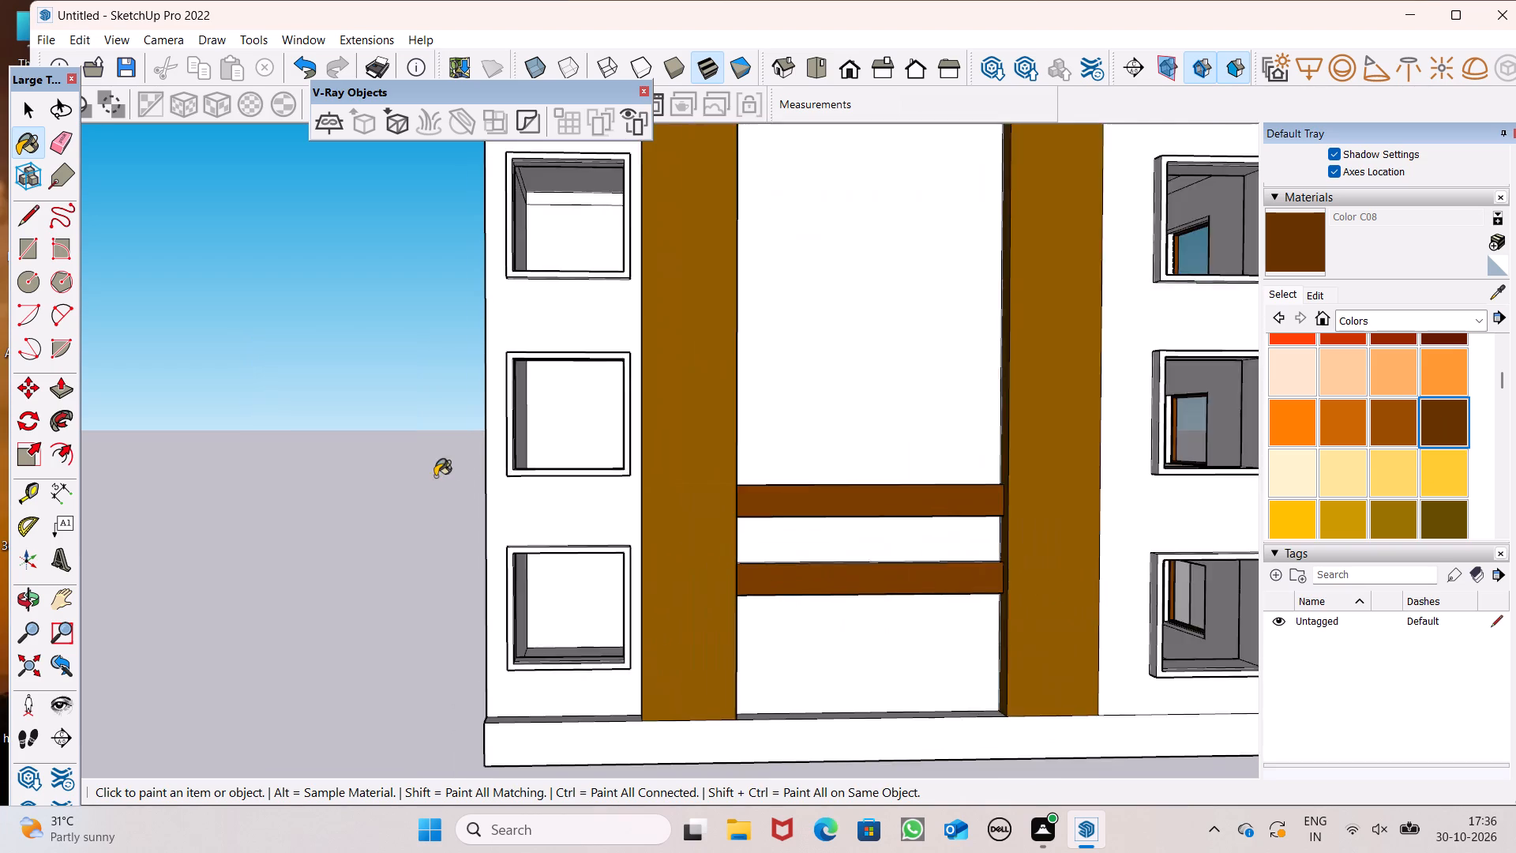
{"action": "scroll", "coordinate": [421, 478], "scroll_direction": "down", "scroll_amount": 9}
{"action": "scroll", "coordinate": [237, 495], "scroll_direction": "up", "scroll_amount": 6}
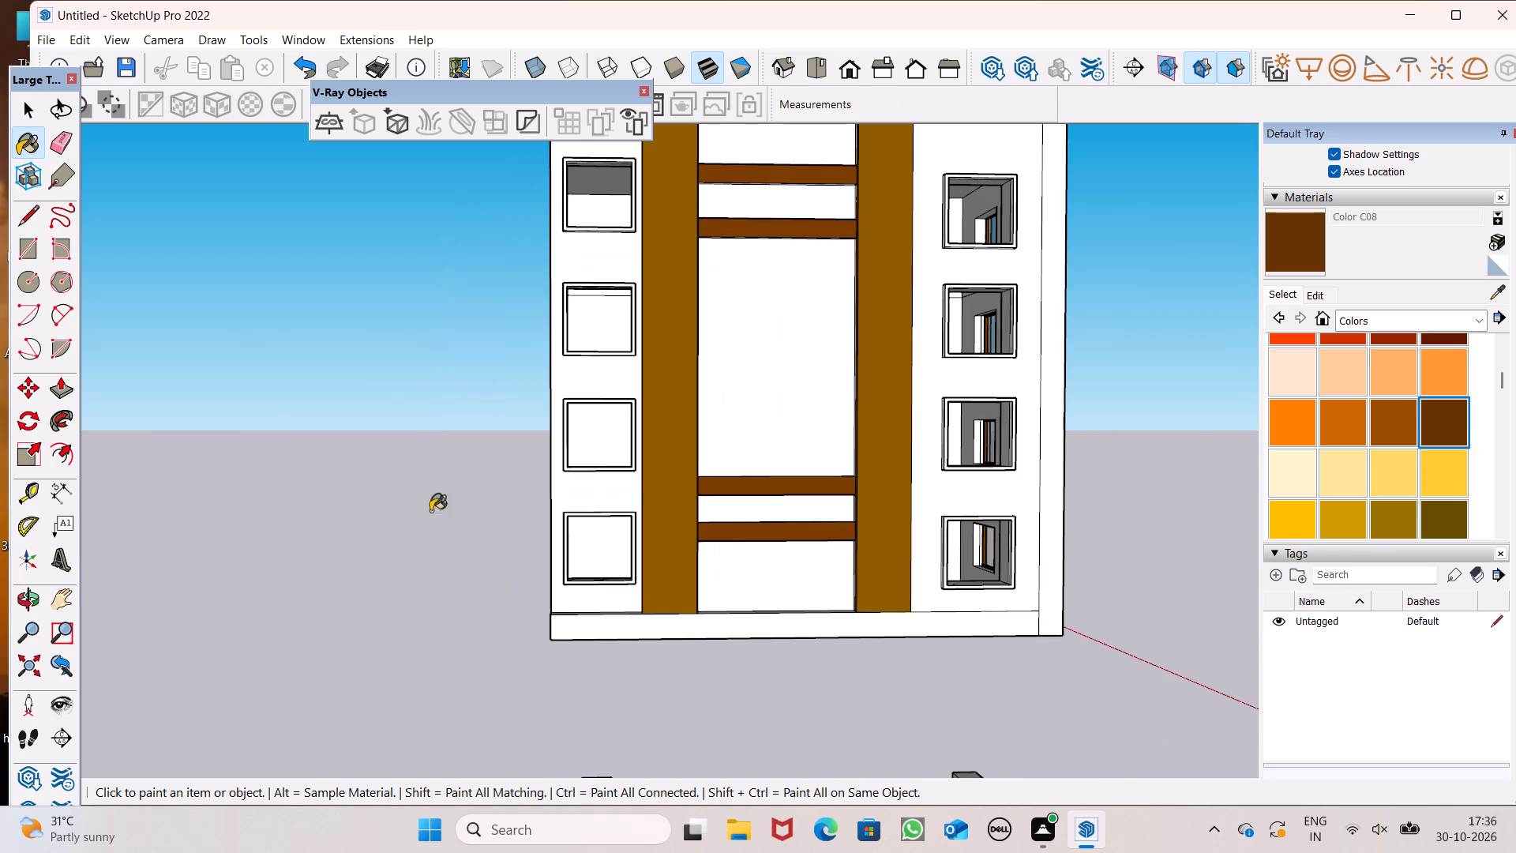
{"action": "scroll", "coordinate": [276, 516], "scroll_direction": "down", "scroll_amount": 4}
{"action": "scroll", "coordinate": [370, 551], "scroll_direction": "up", "scroll_amount": 6}
{"action": "scroll", "coordinate": [460, 553], "scroll_direction": "down", "scroll_amount": 4}
{"action": "scroll", "coordinate": [553, 545], "scroll_direction": "up", "scroll_amount": 2}
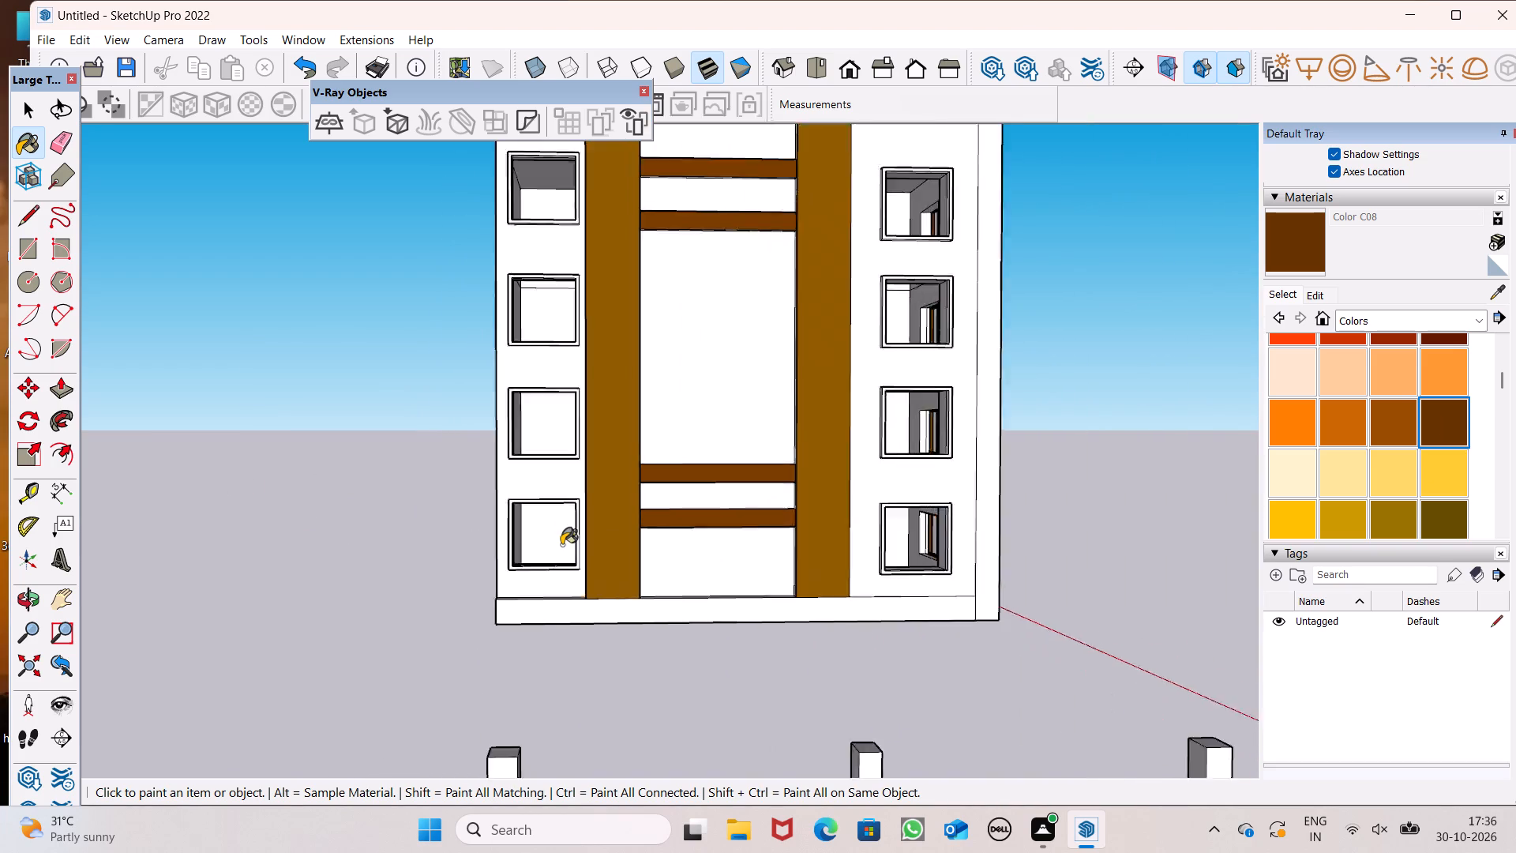
{"action": "scroll", "coordinate": [561, 545], "scroll_direction": "up", "scroll_amount": 3}
{"action": "scroll", "coordinate": [549, 558], "scroll_direction": "down", "scroll_amount": 6}
{"action": "scroll", "coordinate": [688, 552], "scroll_direction": "up", "scroll_amount": 7}
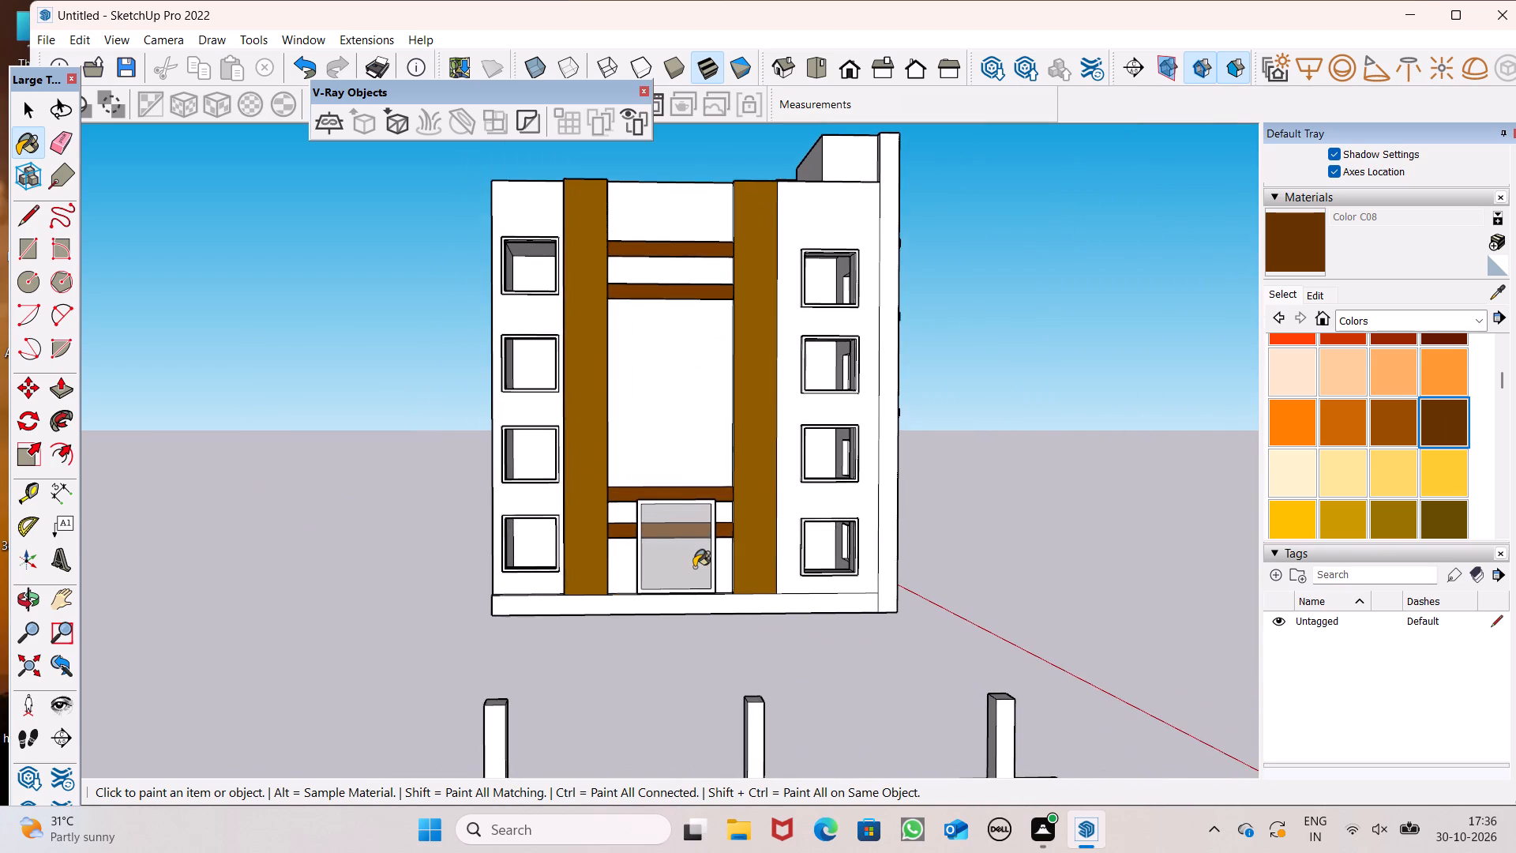
{"action": "scroll", "coordinate": [696, 567], "scroll_direction": "up", "scroll_amount": 13}
{"action": "scroll", "coordinate": [739, 565], "scroll_direction": "down", "scroll_amount": 6}
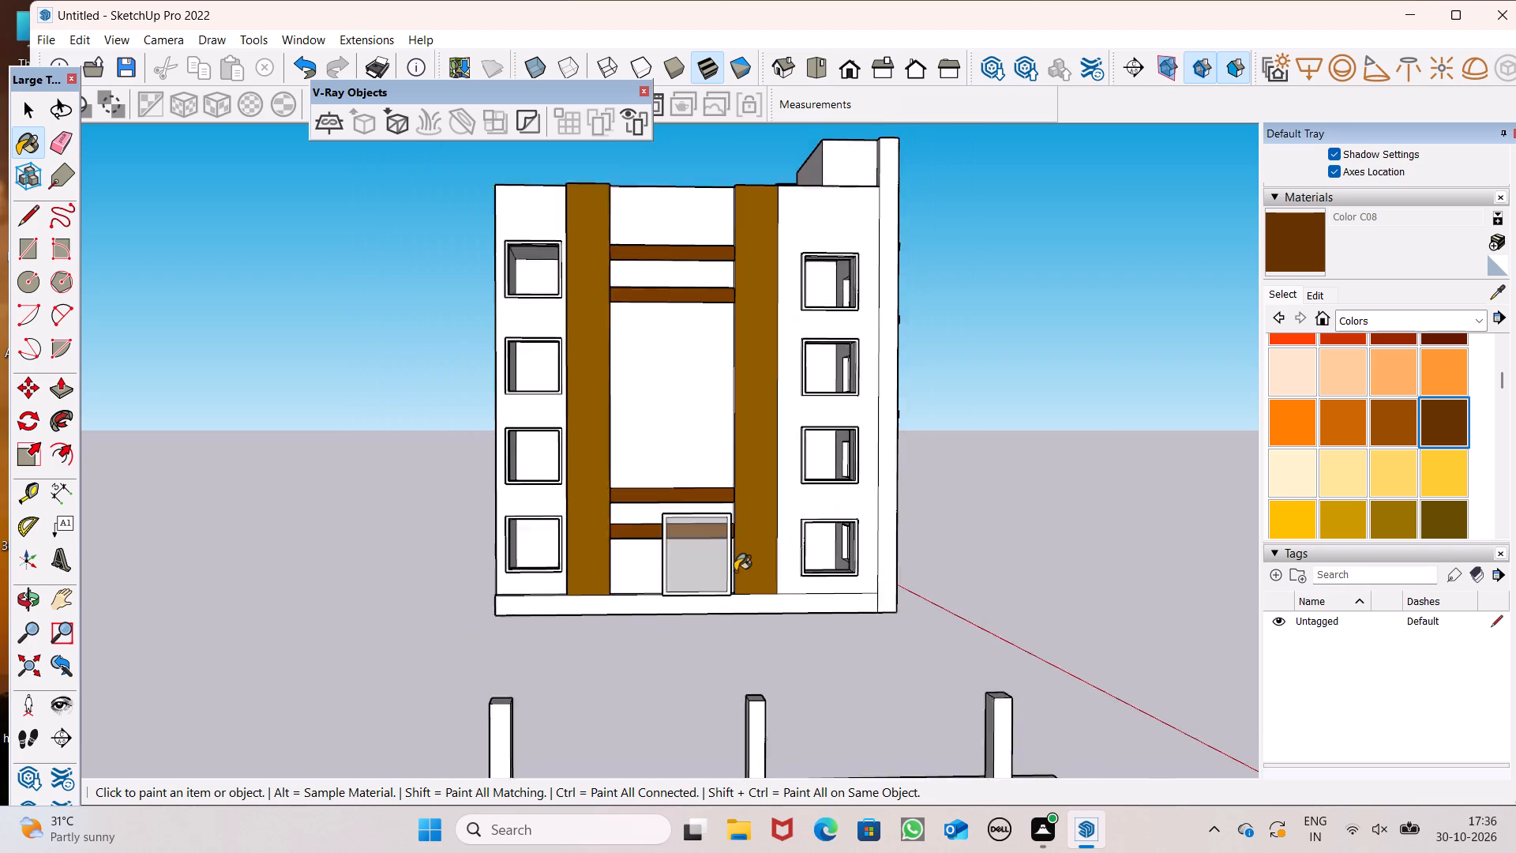
{"action": "scroll", "coordinate": [735, 571], "scroll_direction": "down", "scroll_amount": 2}
{"action": "scroll", "coordinate": [734, 575], "scroll_direction": "up", "scroll_amount": 14}
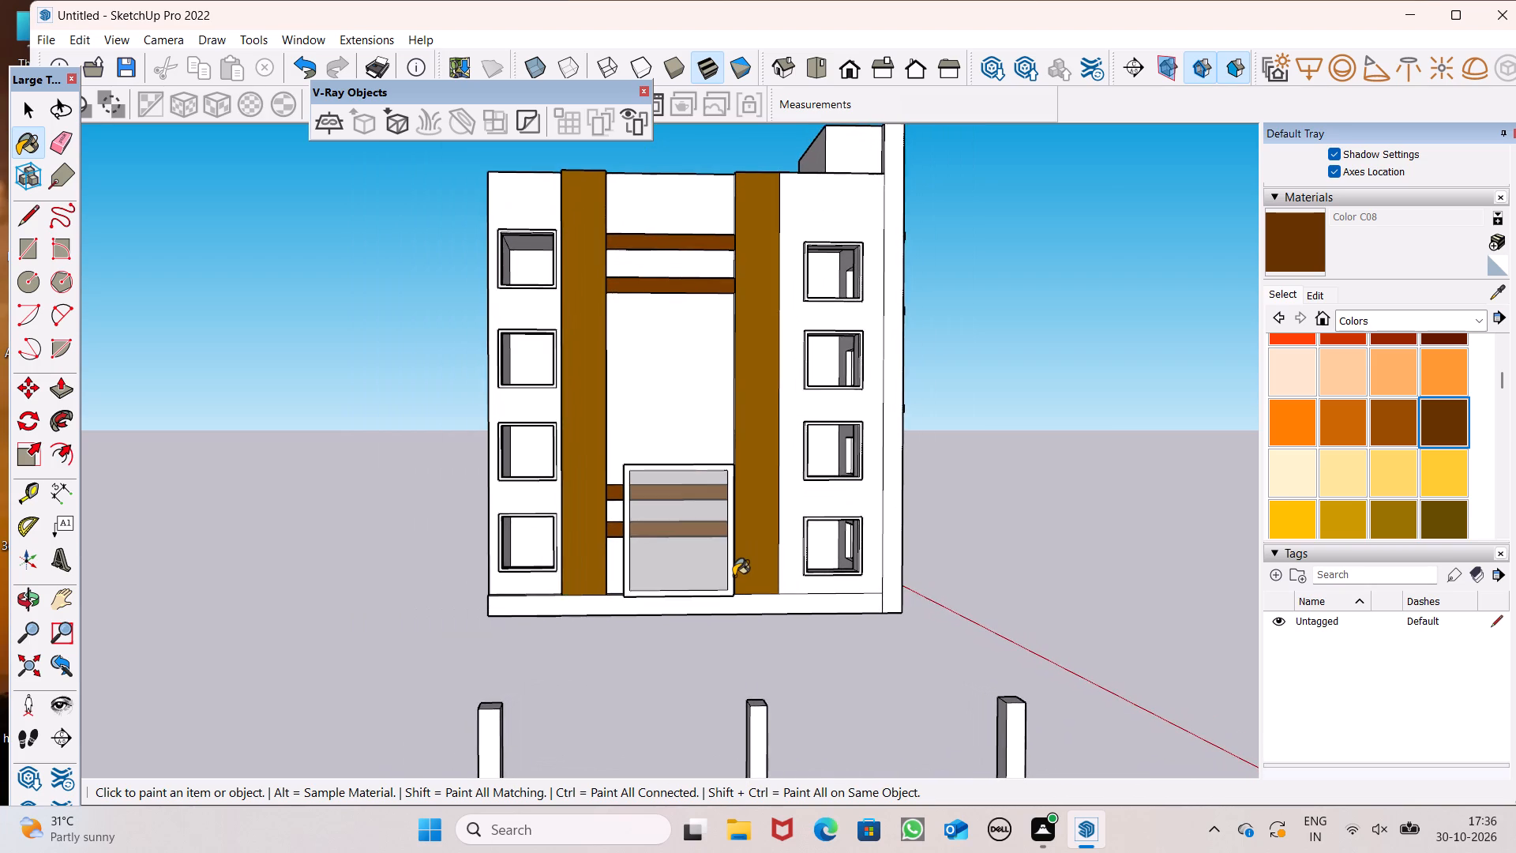
{"action": "scroll", "coordinate": [734, 575], "scroll_direction": "up", "scroll_amount": 3}
{"action": "left_click", "coordinate": [734, 574]}
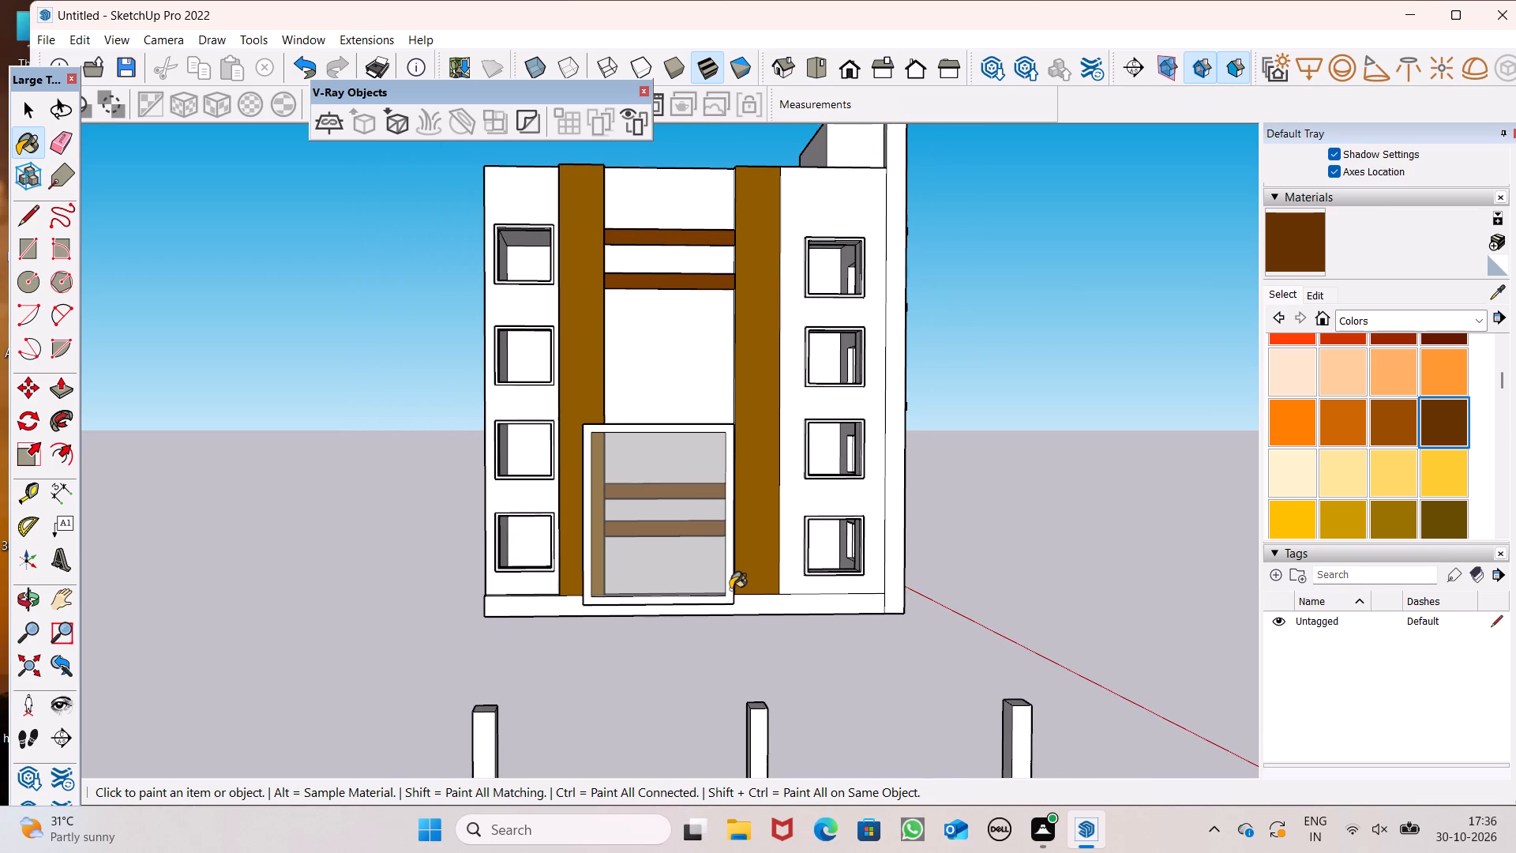
{"action": "left_click", "coordinate": [730, 589]}
Paint the reverse side of the window's frame border with the same brown Color C08.
{"action": "scroll", "coordinate": [730, 588], "scroll_direction": "down", "scroll_amount": 2}
{"action": "middle_click_drag", "start_coordinate": [619, 640], "coordinate": [0, 693]}
{"action": "scroll", "coordinate": [0, 693], "scroll_direction": "up", "scroll_amount": 2}
{"action": "middle_click_drag", "start_coordinate": [501, 584], "coordinate": [59, 581]}
{"action": "scroll", "coordinate": [52, 575], "scroll_direction": "up", "scroll_amount": 1}
{"action": "scroll", "coordinate": [632, 675], "scroll_direction": "down", "scroll_amount": 1}
{"action": "scroll", "coordinate": [634, 669], "scroll_direction": "up", "scroll_amount": 6}
{"action": "scroll", "coordinate": [614, 577], "scroll_direction": "down", "scroll_amount": 6}
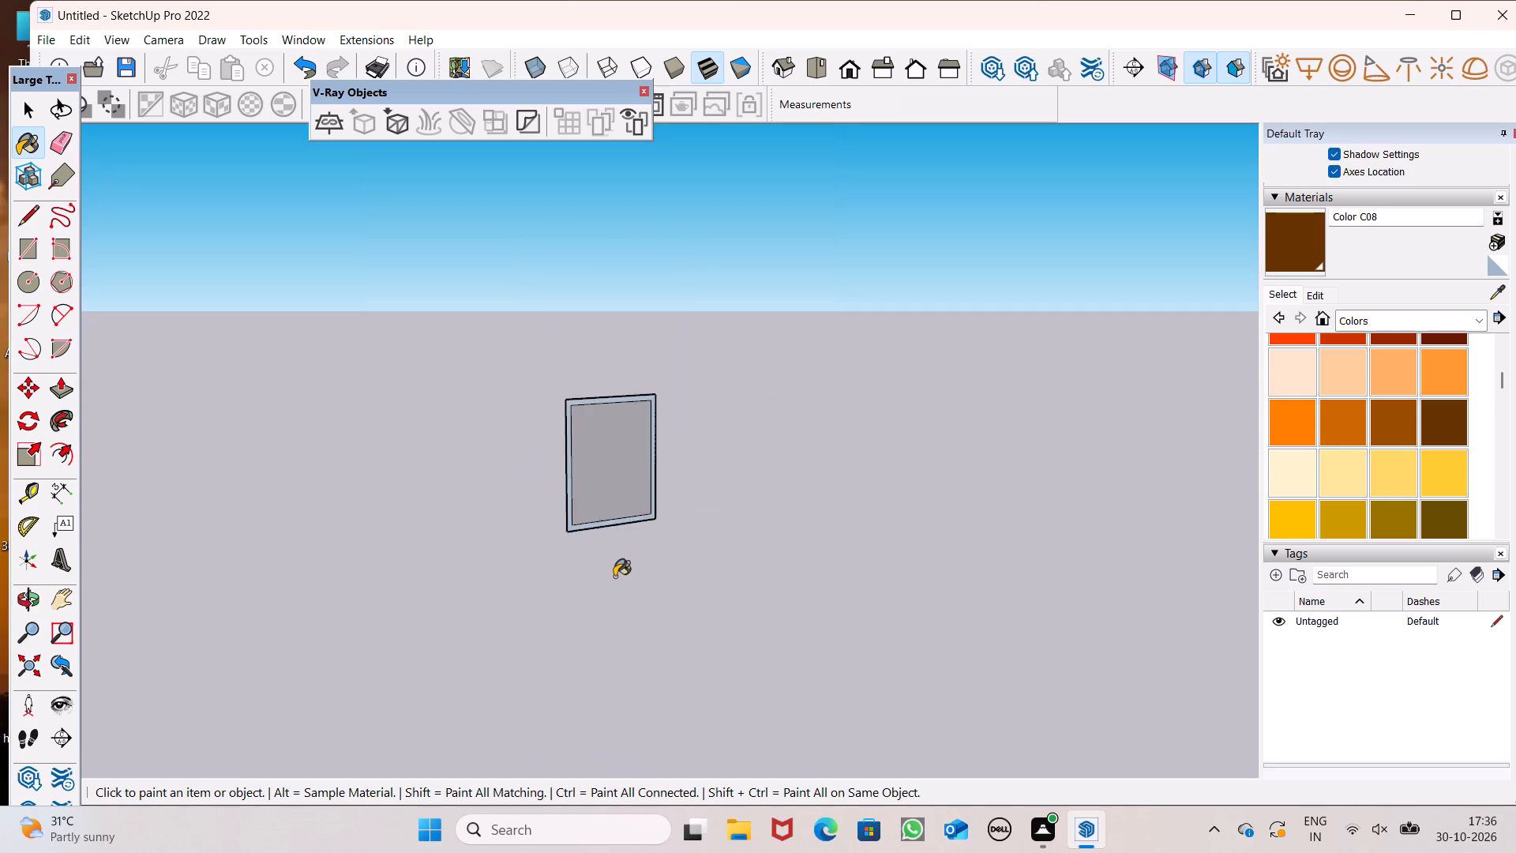
{"action": "scroll", "coordinate": [592, 533], "scroll_direction": "up", "scroll_amount": 5}
{"action": "scroll", "coordinate": [546, 518], "scroll_direction": "down", "scroll_amount": 3}
{"action": "scroll", "coordinate": [508, 490], "scroll_direction": "up", "scroll_amount": 4}
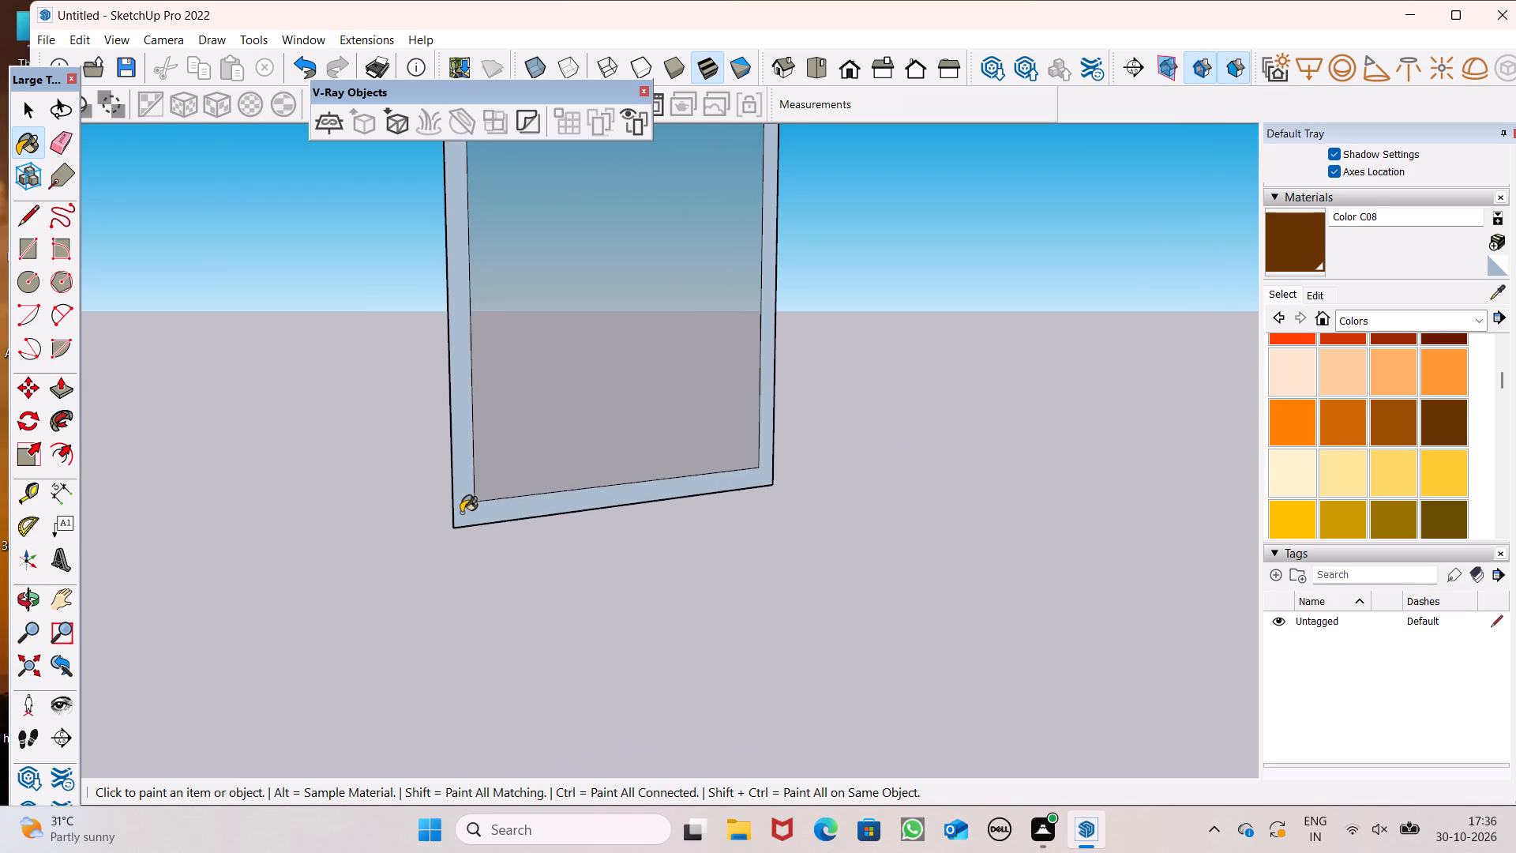
{"action": "left_click", "coordinate": [461, 513]}
{"action": "key", "text": "space"}
Push/Pull the brown frame border about 7/8" outward from the glass pane.
{"action": "scroll", "coordinate": [456, 536], "scroll_direction": "down", "scroll_amount": 7}
{"action": "left_click", "coordinate": [51, 386]}
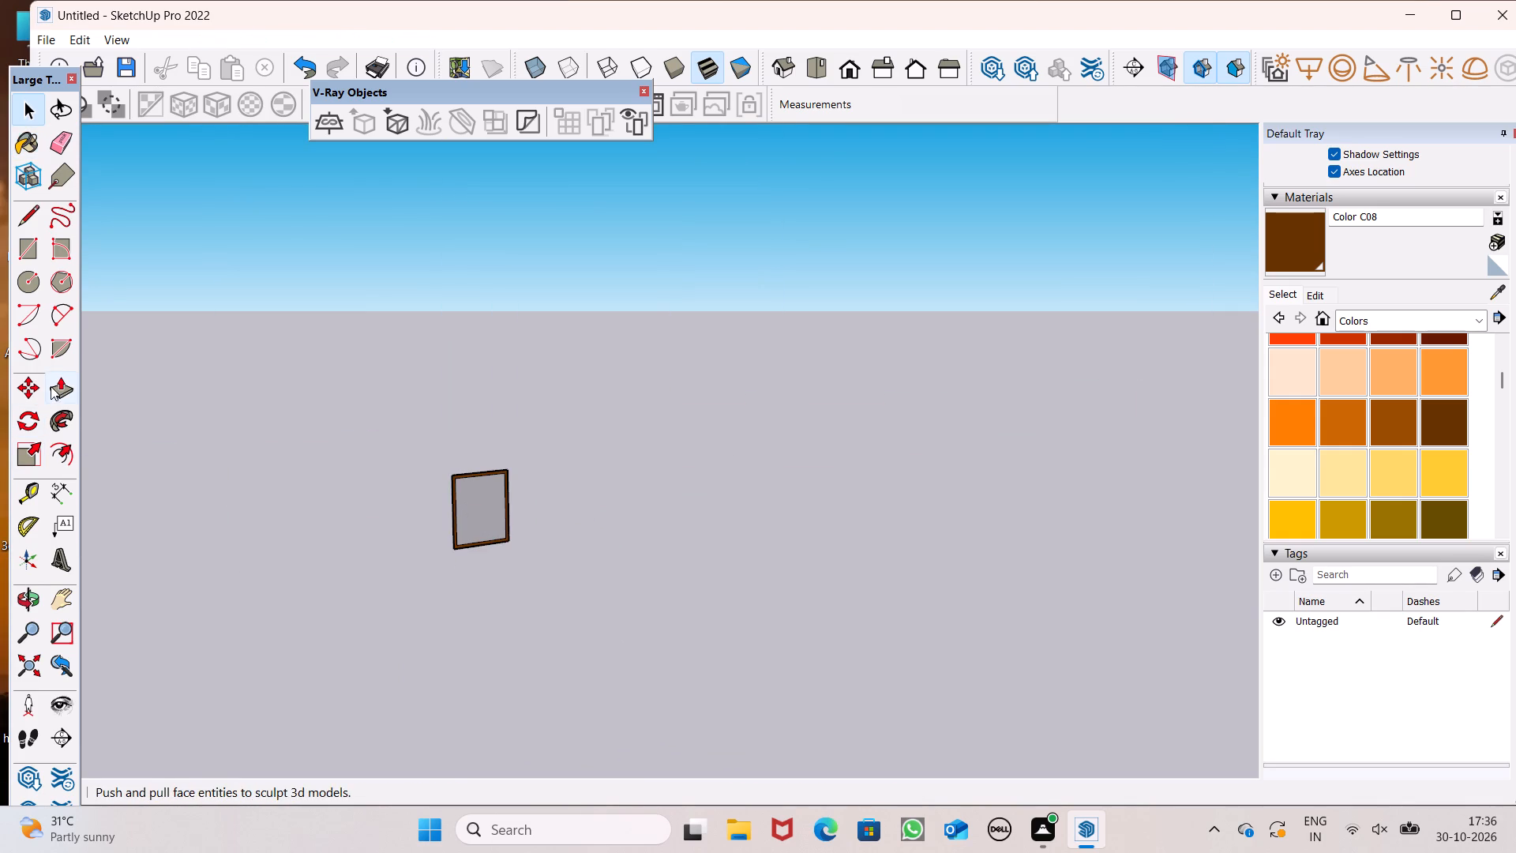
{"action": "scroll", "coordinate": [302, 460], "scroll_direction": "up", "scroll_amount": 6}
{"action": "scroll", "coordinate": [367, 505], "scroll_direction": "down", "scroll_amount": 3}
{"action": "scroll", "coordinate": [546, 615], "scroll_direction": "up", "scroll_amount": 4}
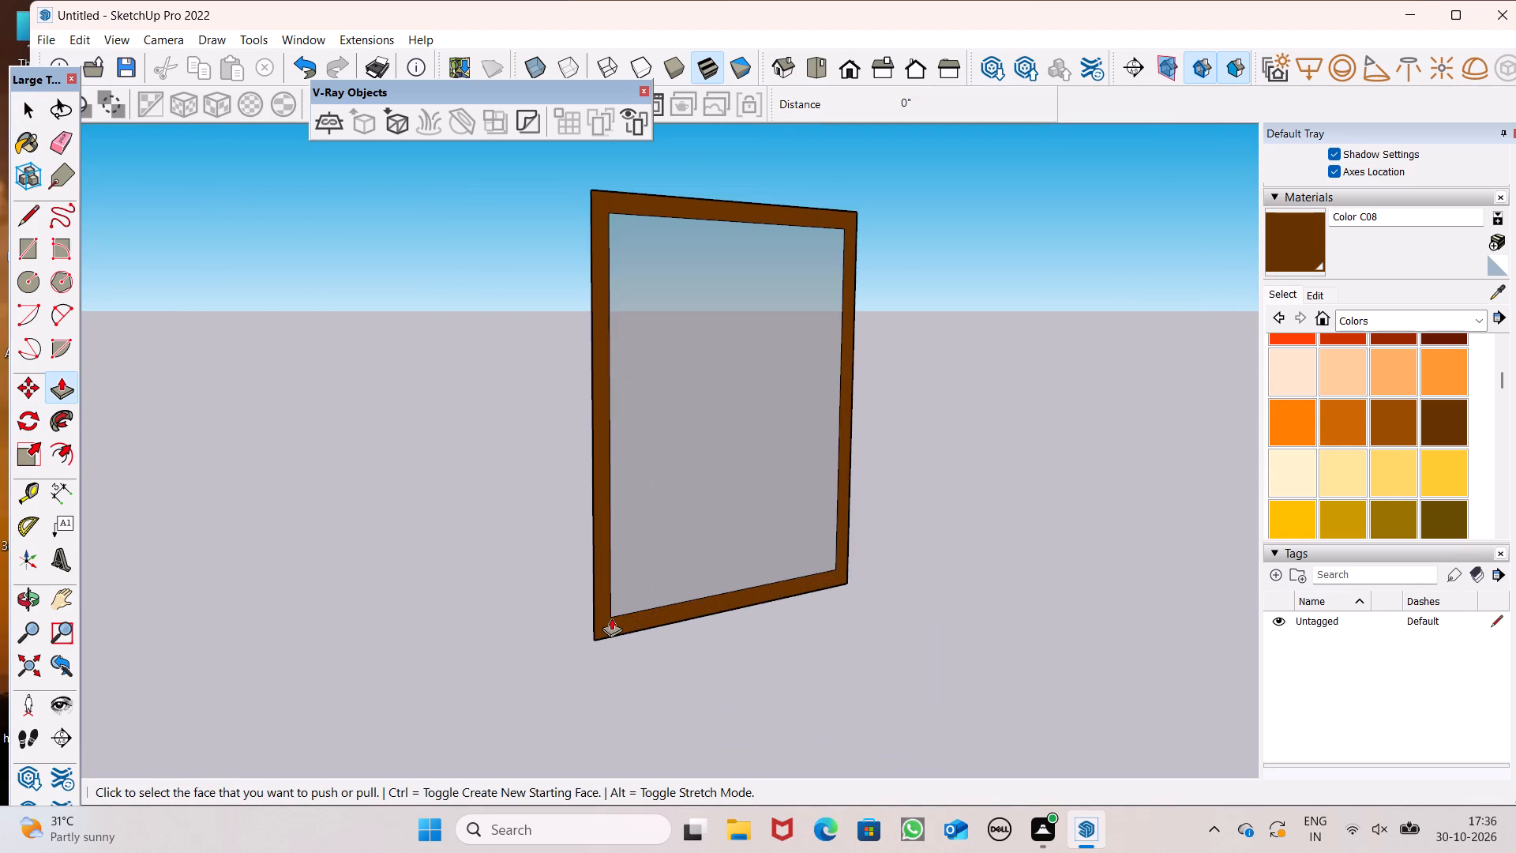
{"action": "left_click_drag", "start_coordinate": [610, 625], "coordinate": [632, 642]}
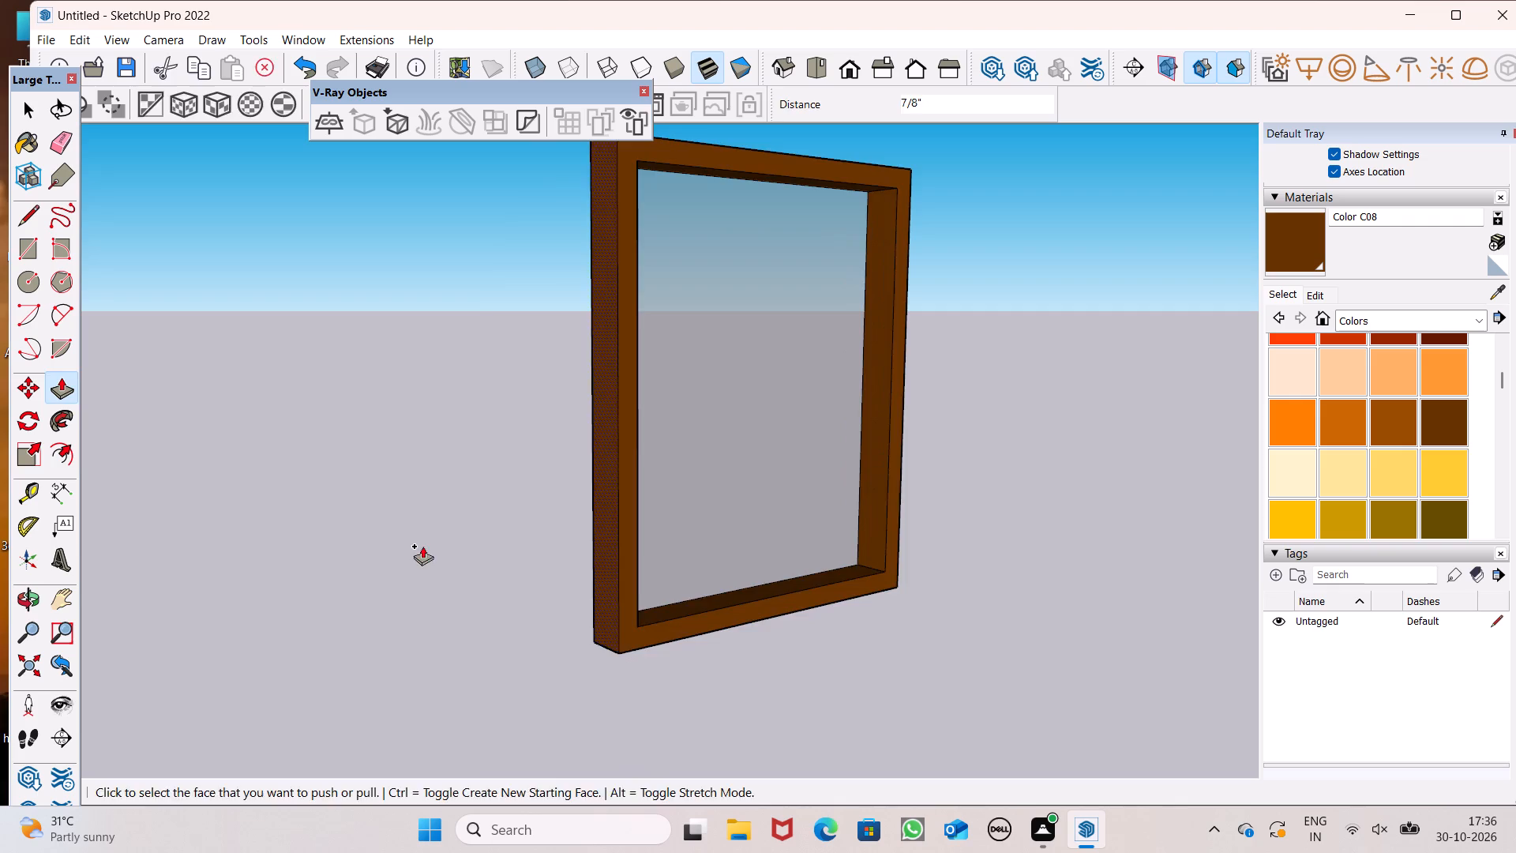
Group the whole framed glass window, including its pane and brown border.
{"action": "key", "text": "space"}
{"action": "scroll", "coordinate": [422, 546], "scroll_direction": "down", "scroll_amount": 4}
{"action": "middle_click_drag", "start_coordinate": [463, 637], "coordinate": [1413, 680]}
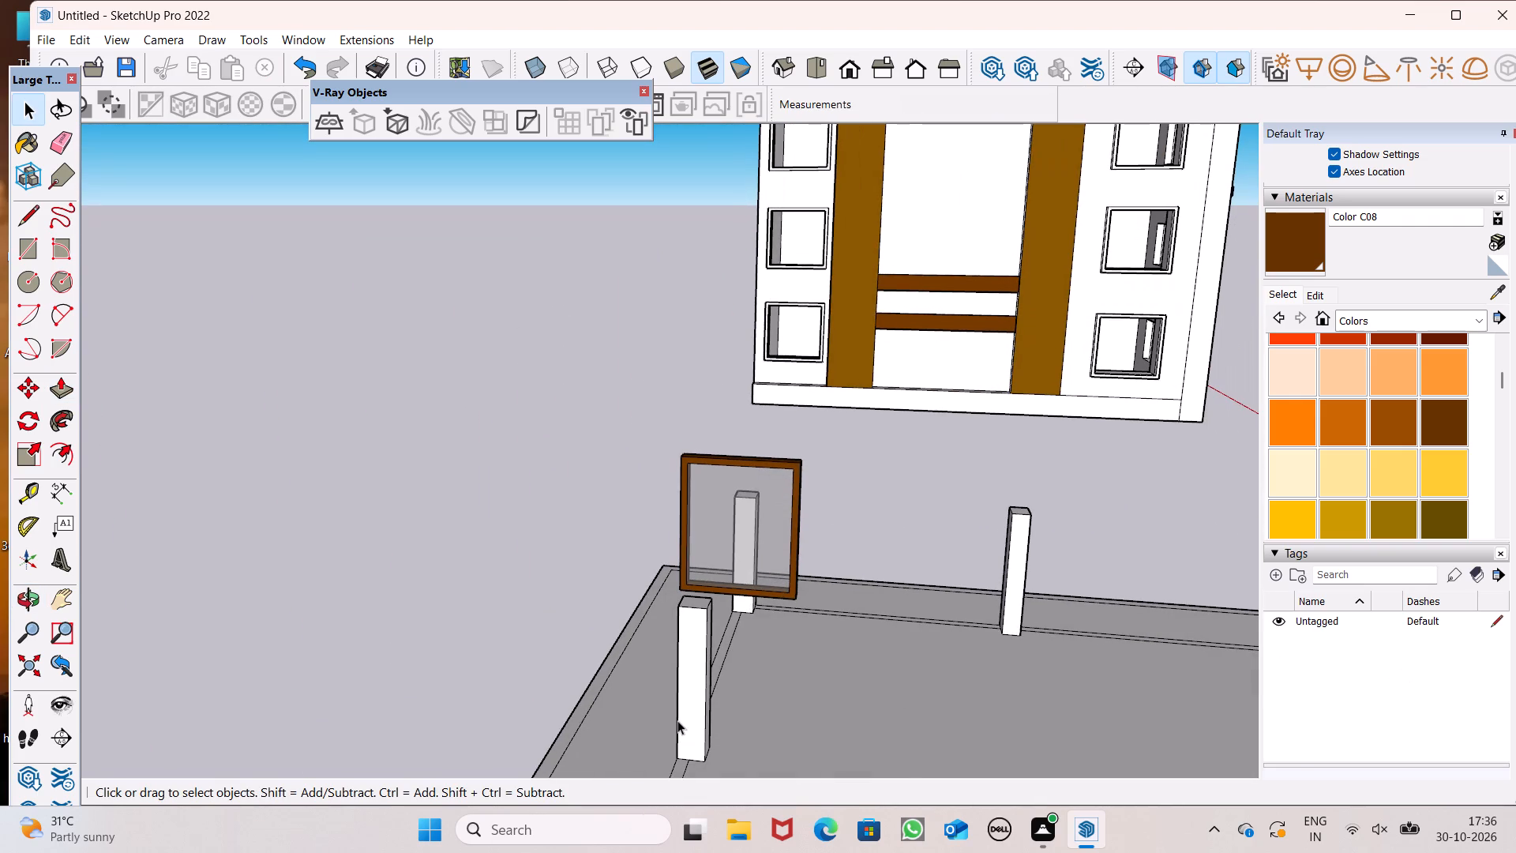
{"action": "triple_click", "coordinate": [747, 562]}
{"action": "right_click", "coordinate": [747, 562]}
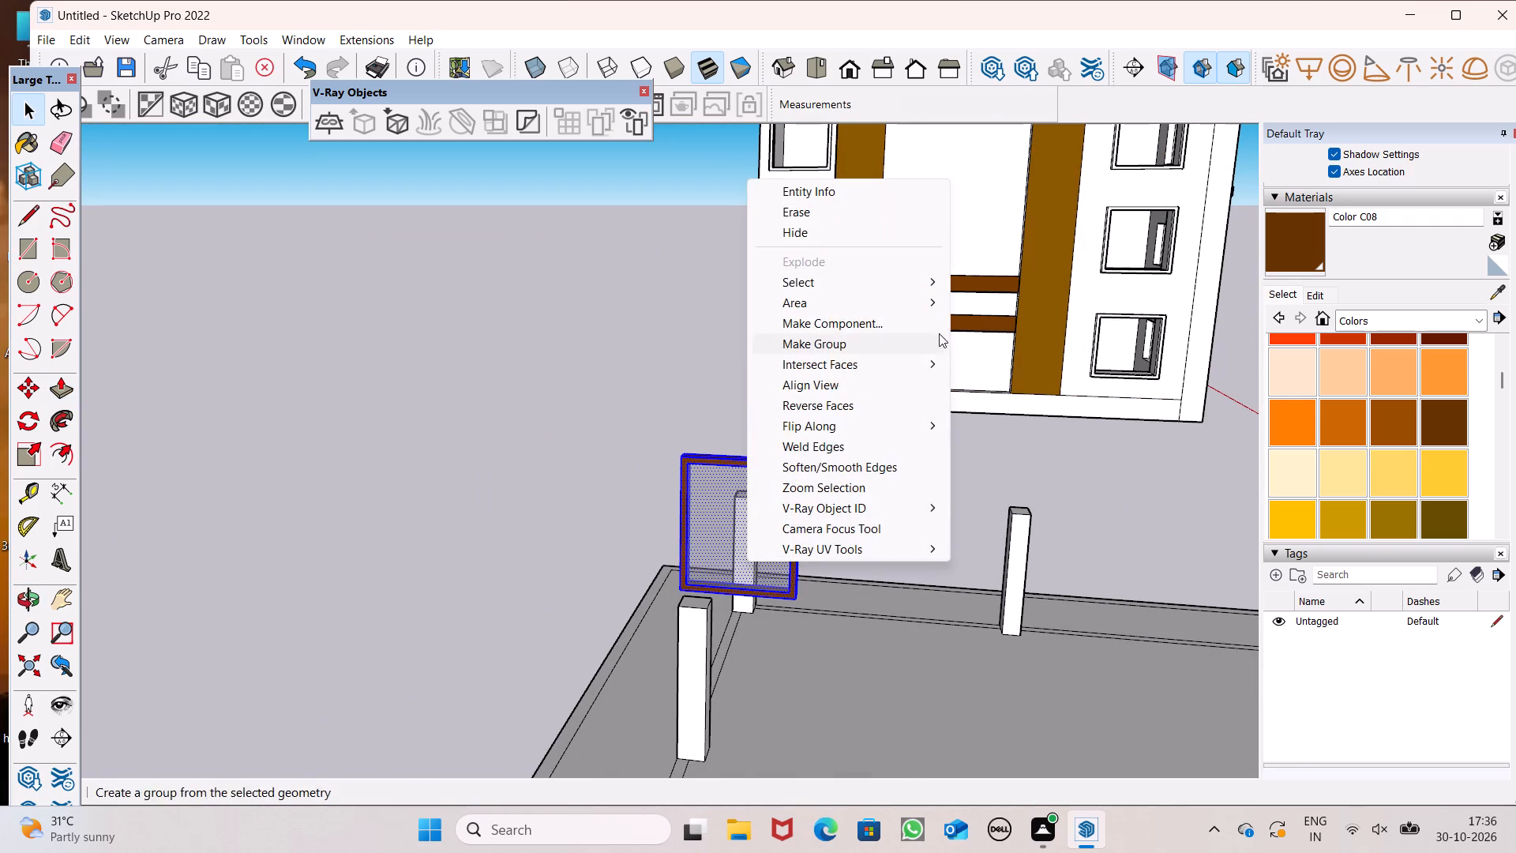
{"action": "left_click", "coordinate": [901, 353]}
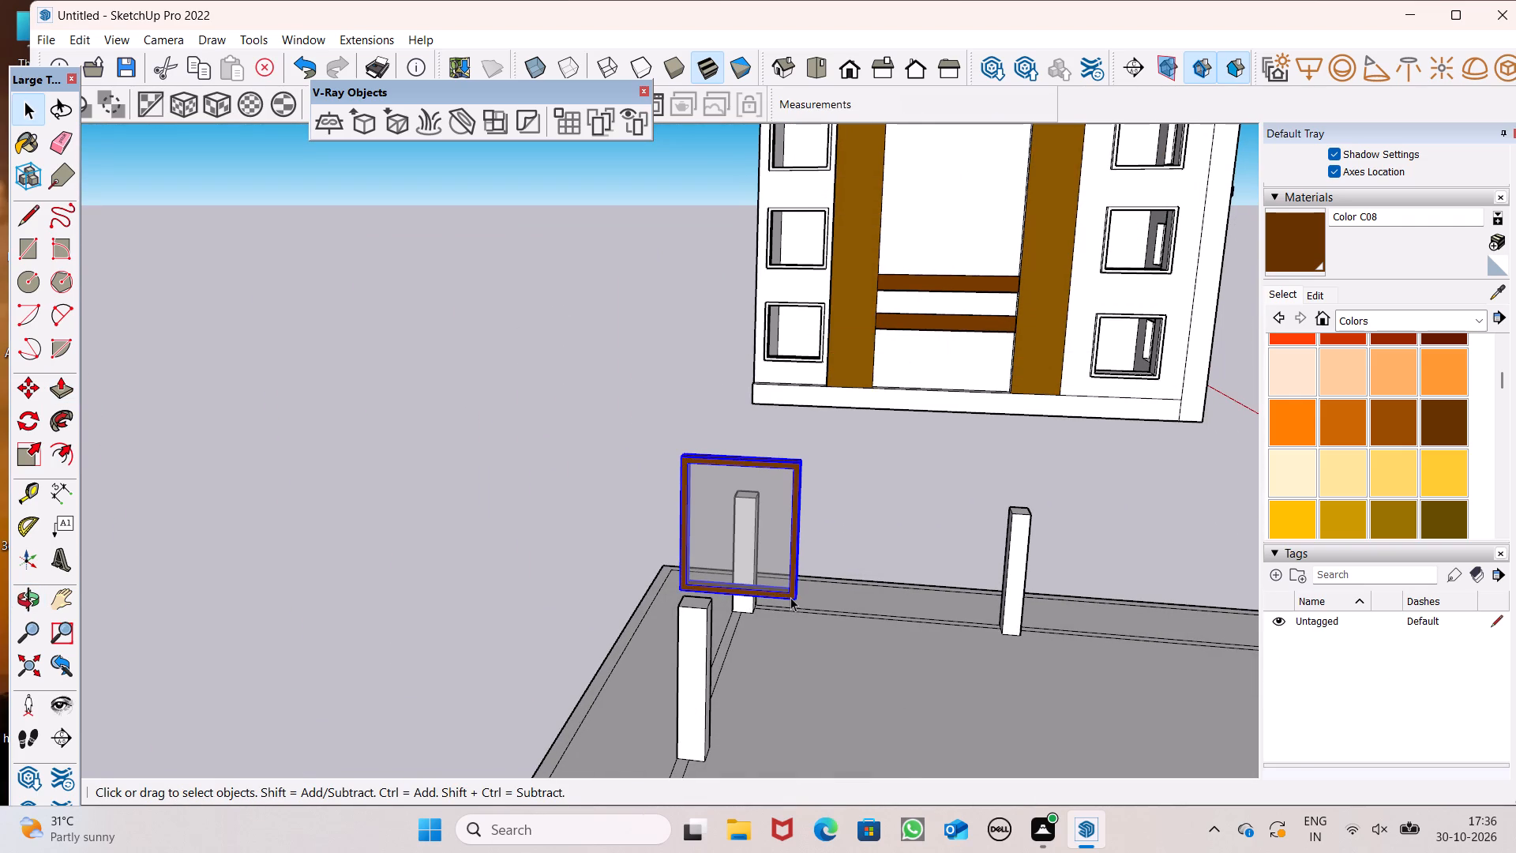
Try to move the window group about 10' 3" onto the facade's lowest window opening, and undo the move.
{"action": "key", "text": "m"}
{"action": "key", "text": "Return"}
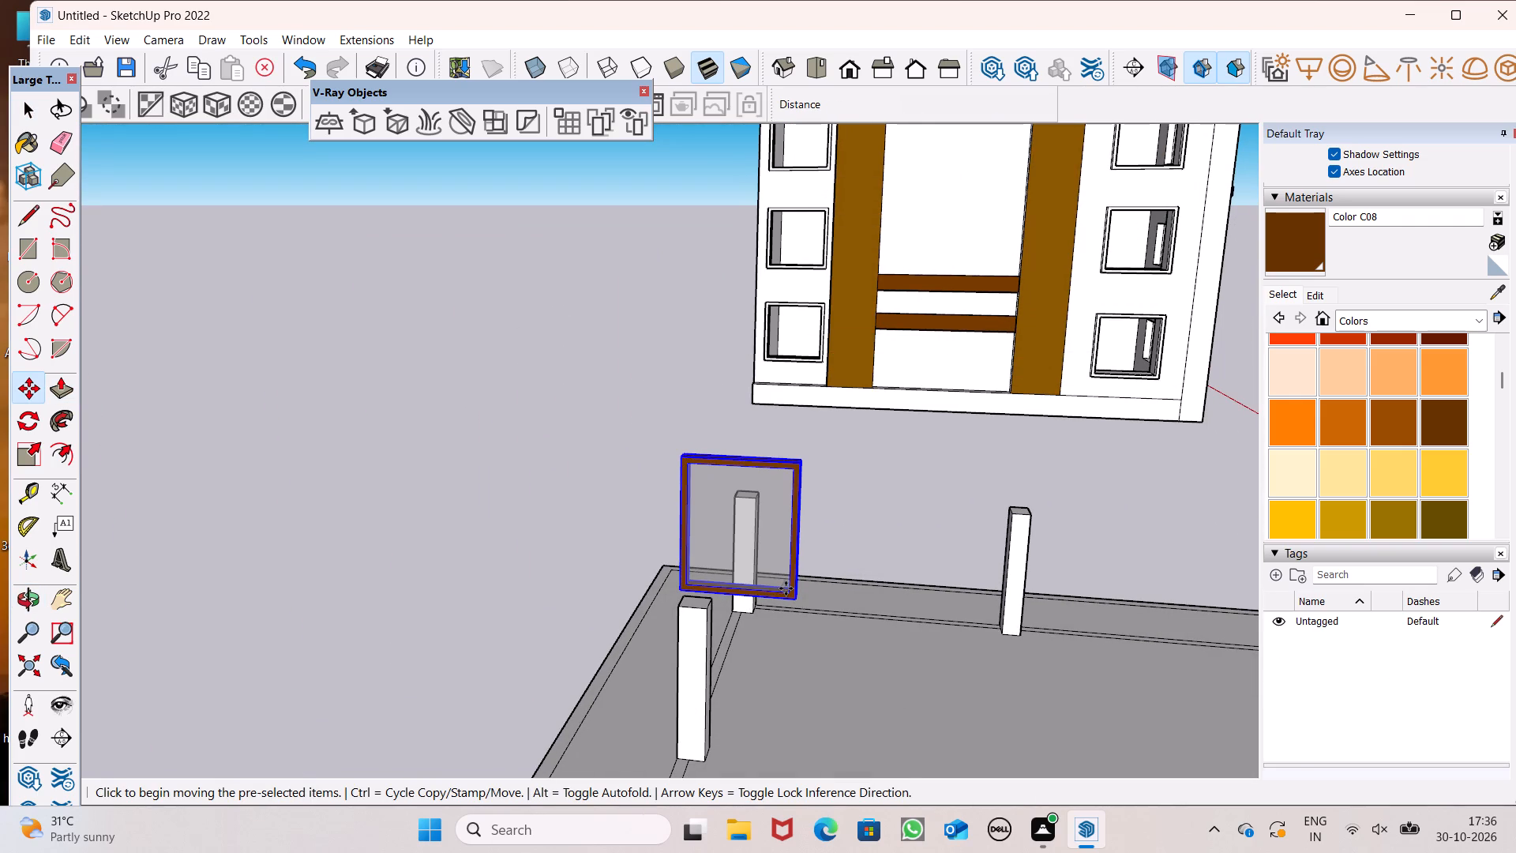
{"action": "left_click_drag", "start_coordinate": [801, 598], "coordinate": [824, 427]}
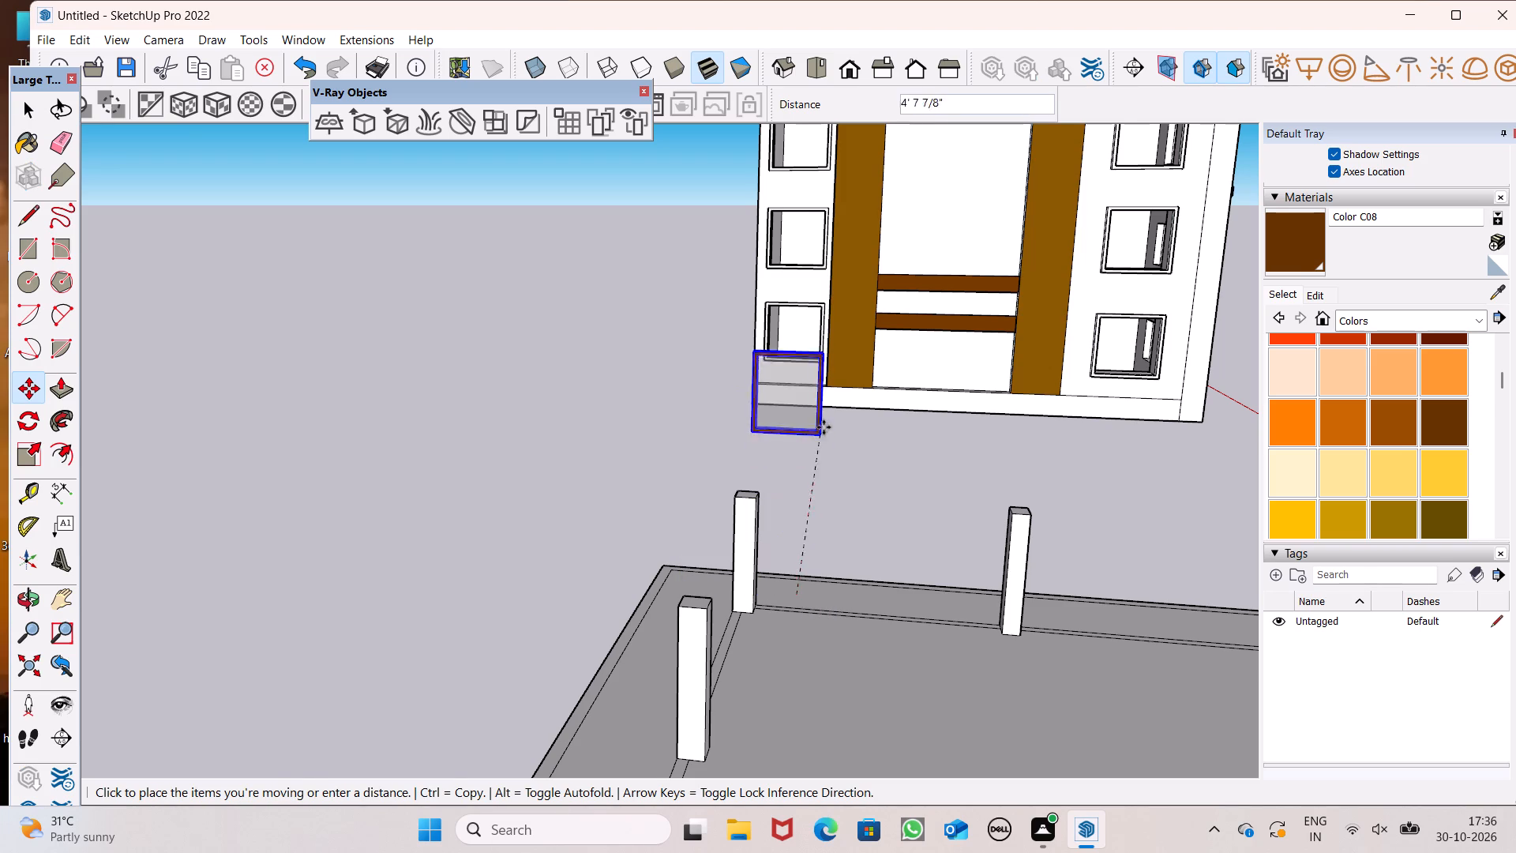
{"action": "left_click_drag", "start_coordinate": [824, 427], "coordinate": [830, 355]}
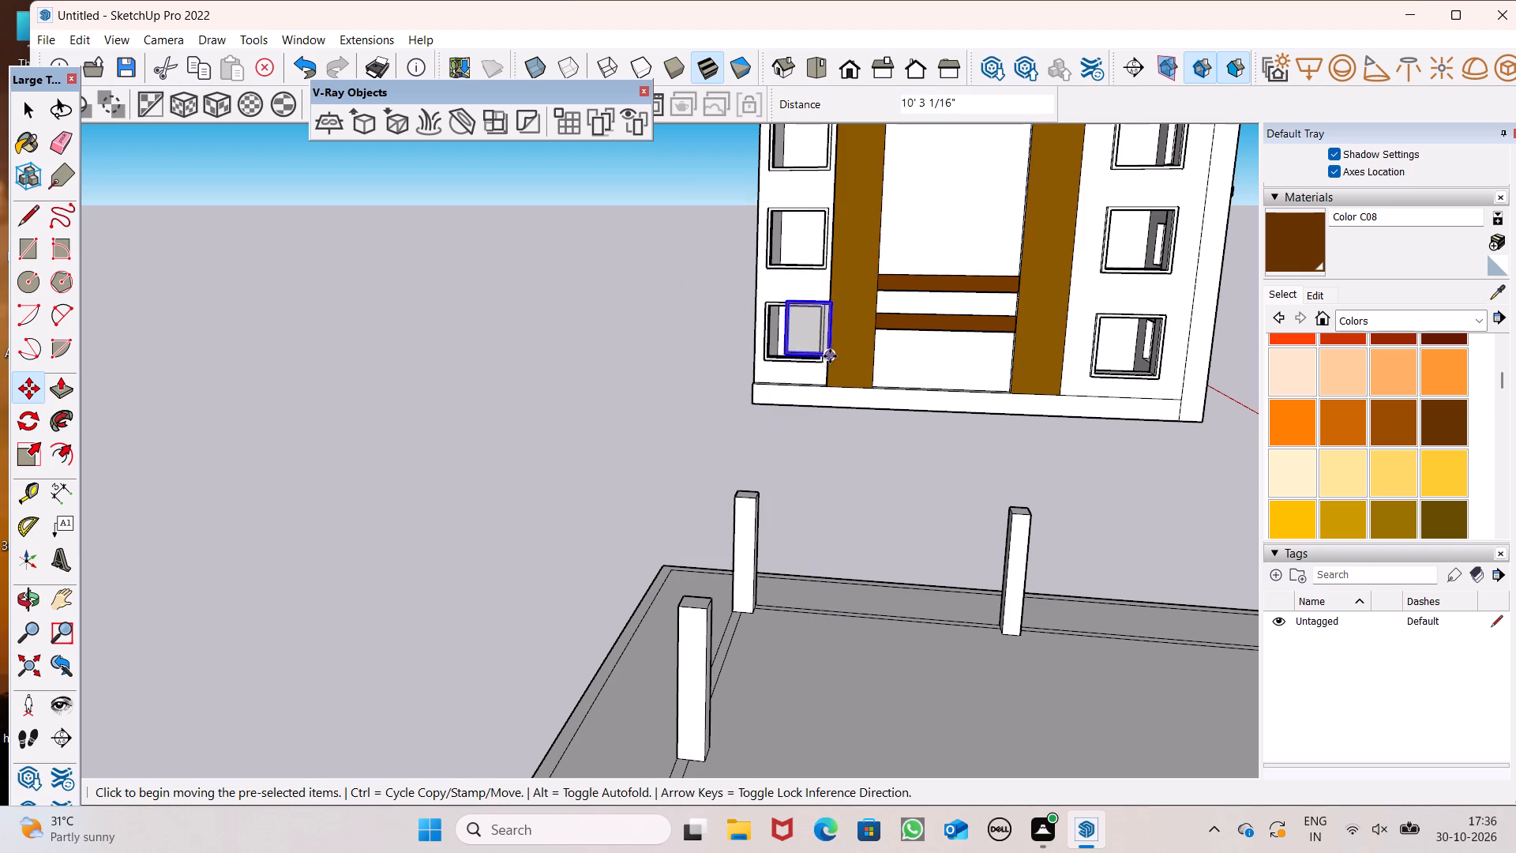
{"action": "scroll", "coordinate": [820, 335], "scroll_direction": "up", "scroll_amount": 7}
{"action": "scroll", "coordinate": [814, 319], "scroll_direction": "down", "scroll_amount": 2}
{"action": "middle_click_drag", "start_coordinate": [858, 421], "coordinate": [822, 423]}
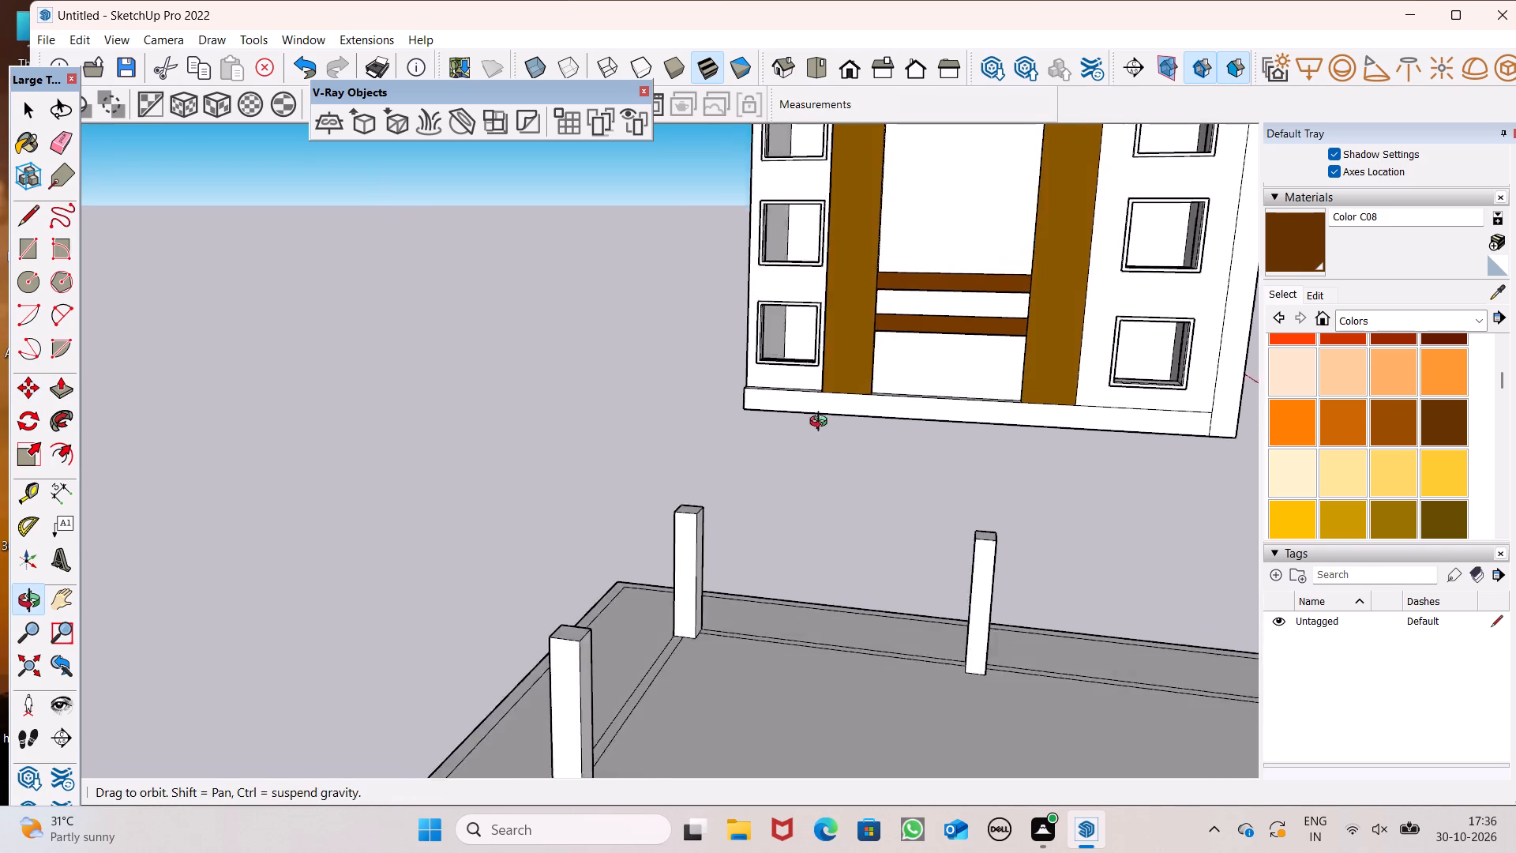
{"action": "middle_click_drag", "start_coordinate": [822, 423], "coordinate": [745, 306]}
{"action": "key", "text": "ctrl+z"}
Undo the window's grouping, Push/Pull, brown frame paint and glass paint, back to the plain bordered rectangle.
{"action": "scroll", "coordinate": [649, 119], "scroll_direction": "down", "scroll_amount": 12}
{"action": "key", "text": "space"}
{"action": "scroll", "coordinate": [680, 261], "scroll_direction": "down", "scroll_amount": 6}
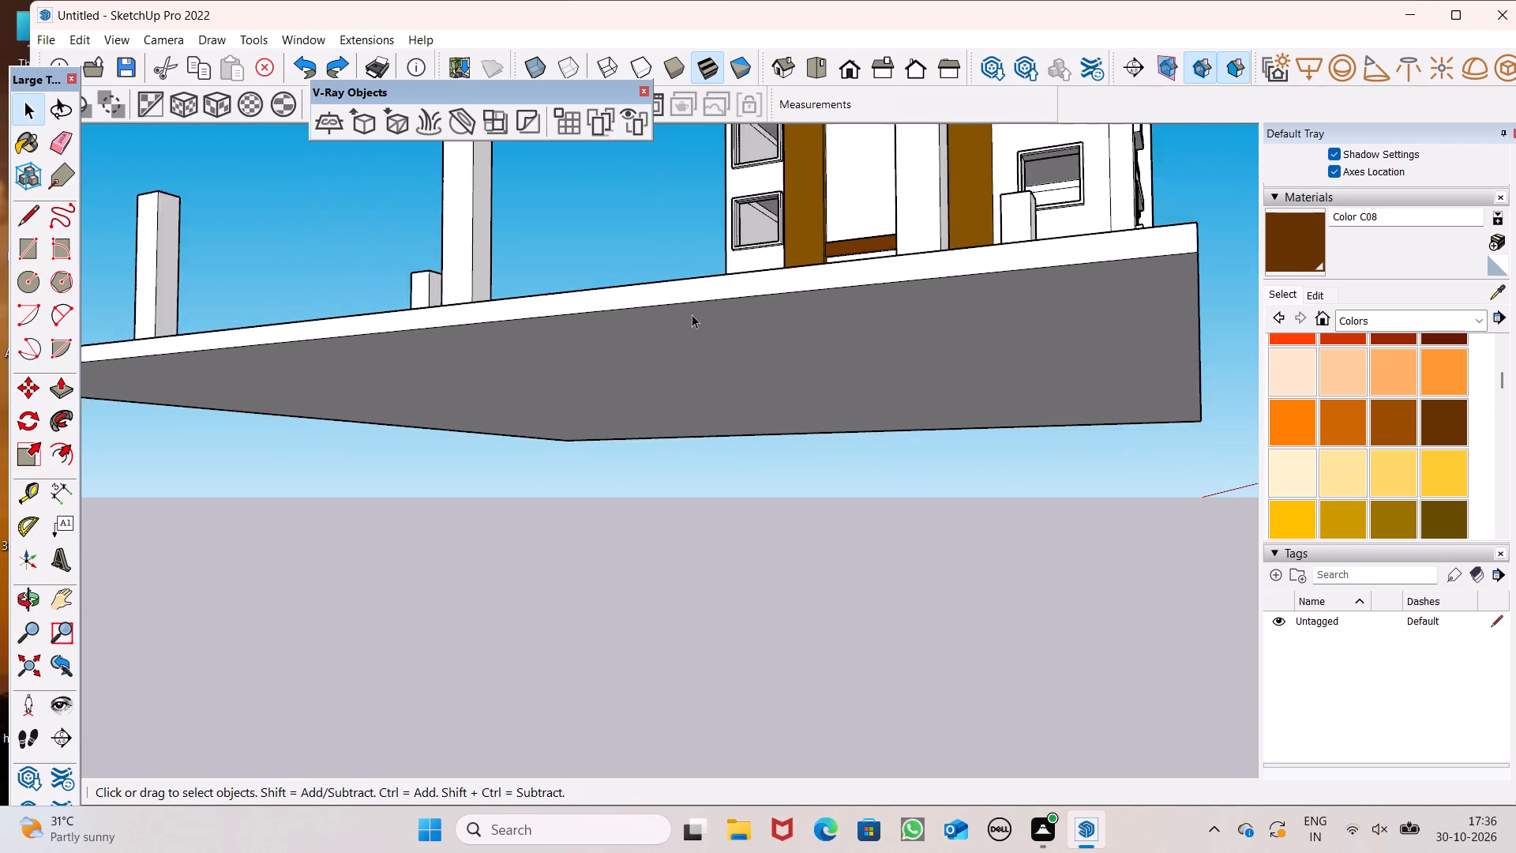
{"action": "scroll", "coordinate": [692, 314], "scroll_direction": "down", "scroll_amount": 5}
{"action": "middle_click_drag", "start_coordinate": [701, 334], "coordinate": [888, 460]}
{"action": "scroll", "coordinate": [632, 285], "scroll_direction": "down", "scroll_amount": 20}
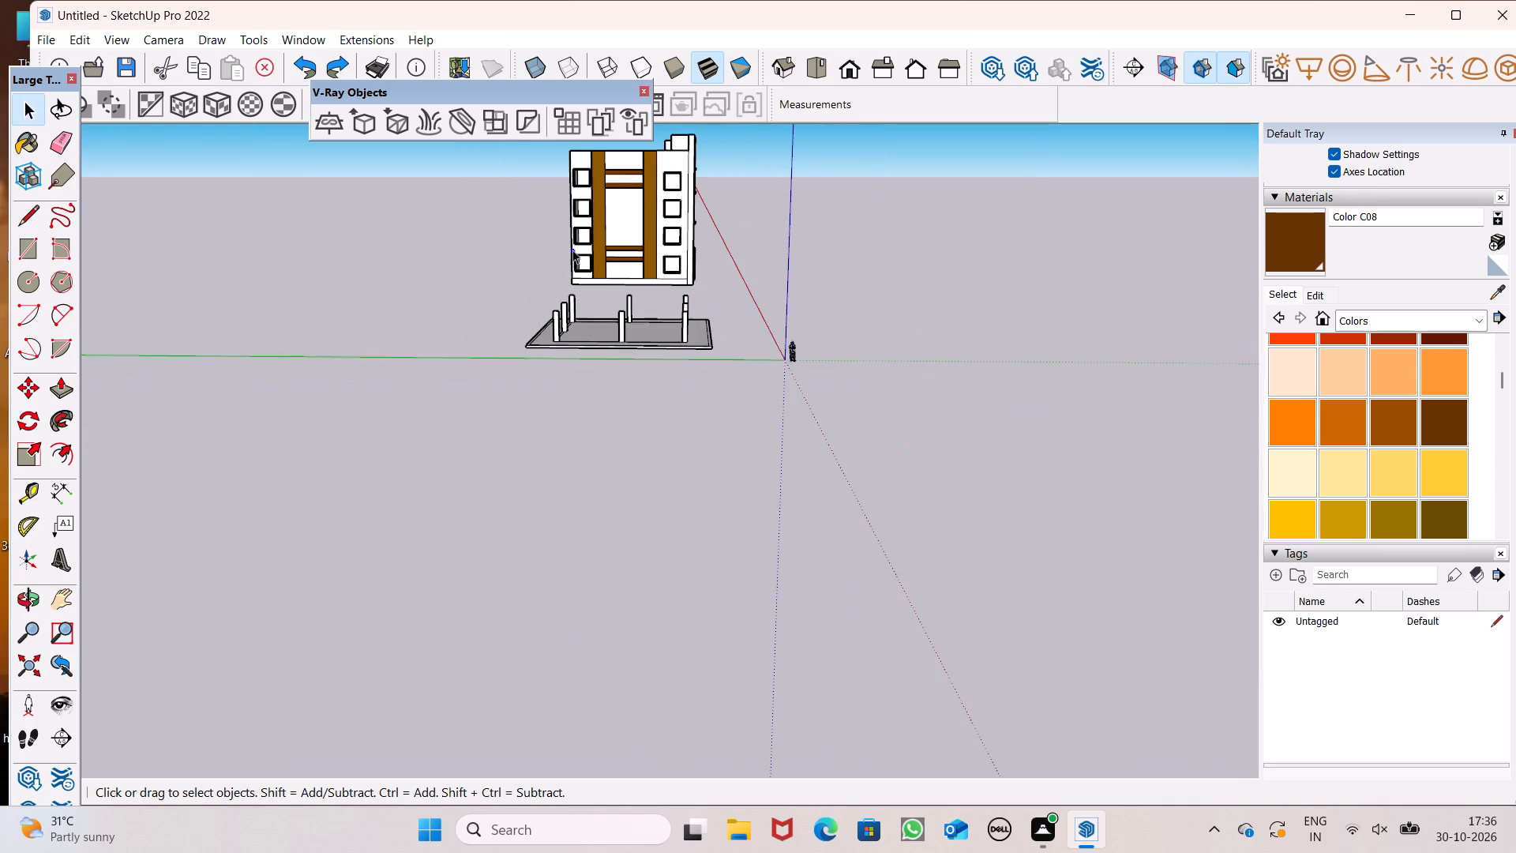
{"action": "scroll", "coordinate": [572, 226], "scroll_direction": "up", "scroll_amount": 8}
{"action": "scroll", "coordinate": [615, 352], "scroll_direction": "up", "scroll_amount": 8}
{"action": "scroll", "coordinate": [612, 341], "scroll_direction": "down", "scroll_amount": 4}
{"action": "scroll", "coordinate": [586, 306], "scroll_direction": "up", "scroll_amount": 4}
{"action": "scroll", "coordinate": [583, 302], "scroll_direction": "down", "scroll_amount": 5}
{"action": "scroll", "coordinate": [564, 262], "scroll_direction": "up", "scroll_amount": 9}
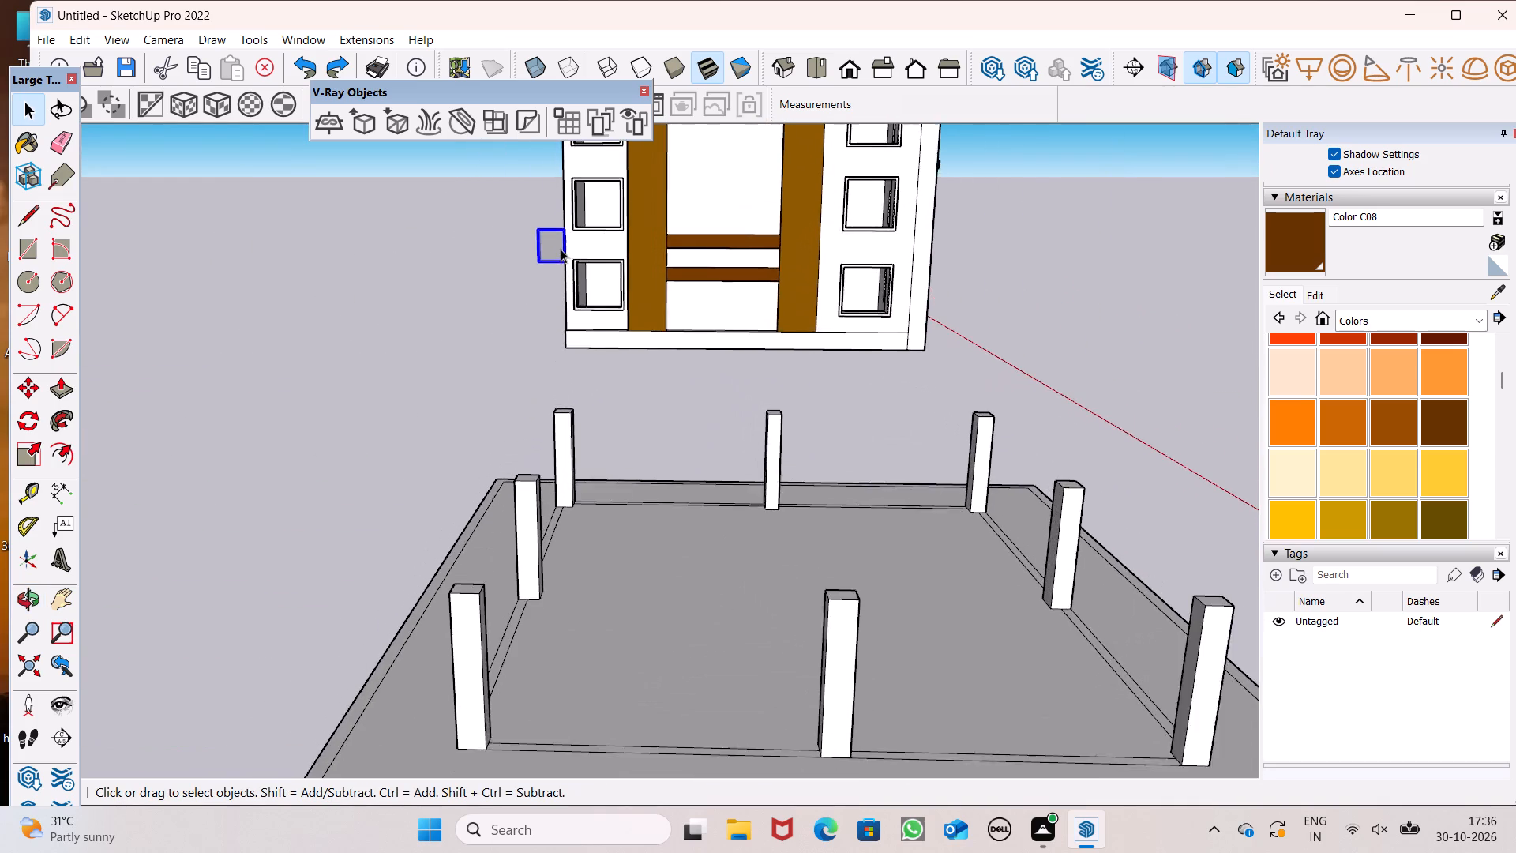
{"action": "scroll", "coordinate": [561, 249], "scroll_direction": "up", "scroll_amount": 13}
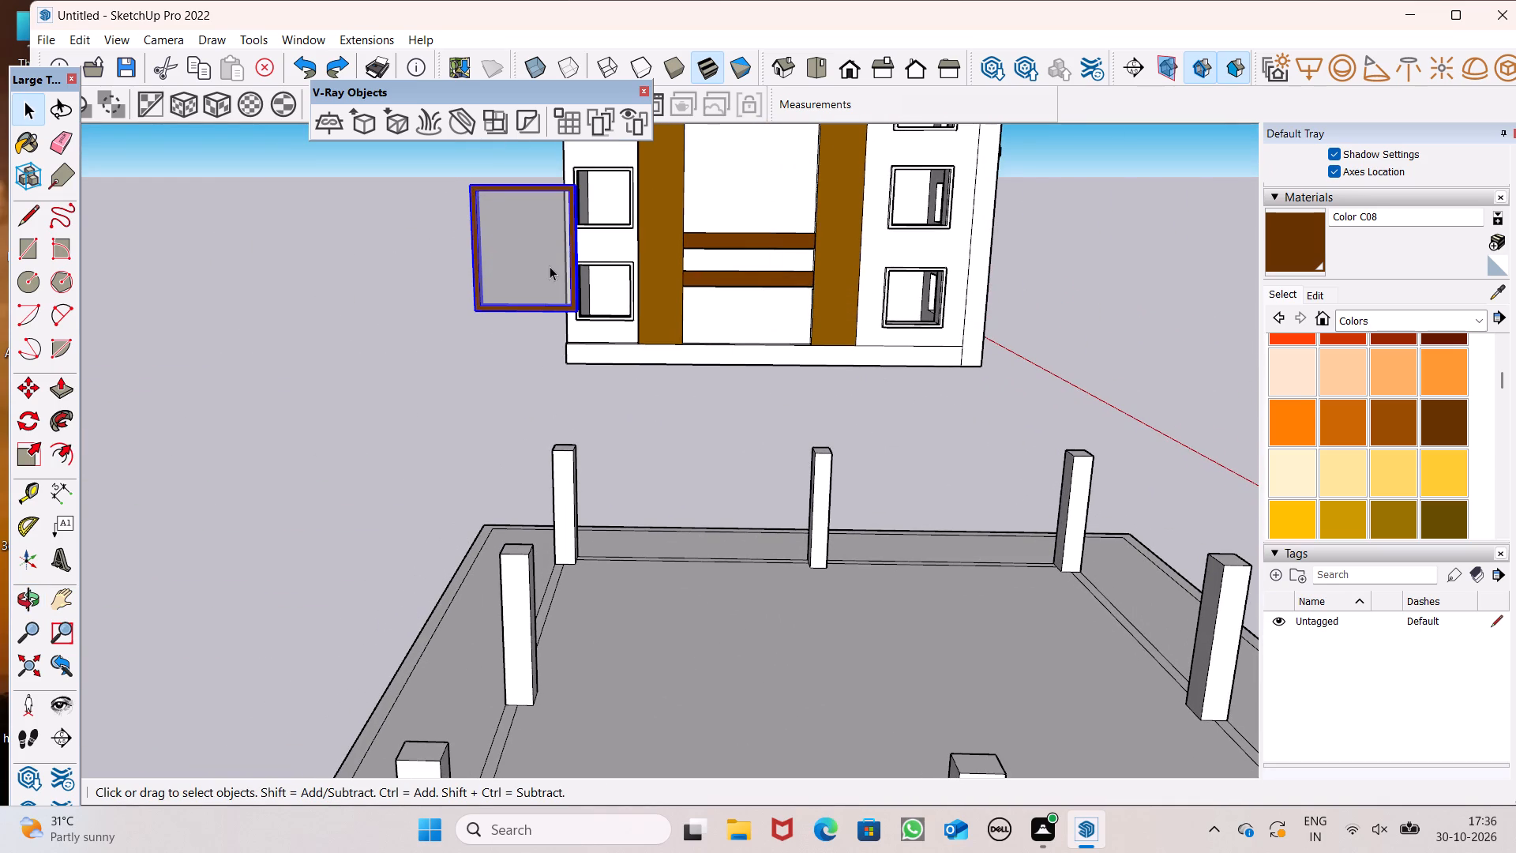
{"action": "key", "text": "ctrl+z"}
{"action": "key", "text": "ctrl+z"}
{"action": "key", "text": "ctrl+z"}
{"action": "key", "text": "ctrl+z"}
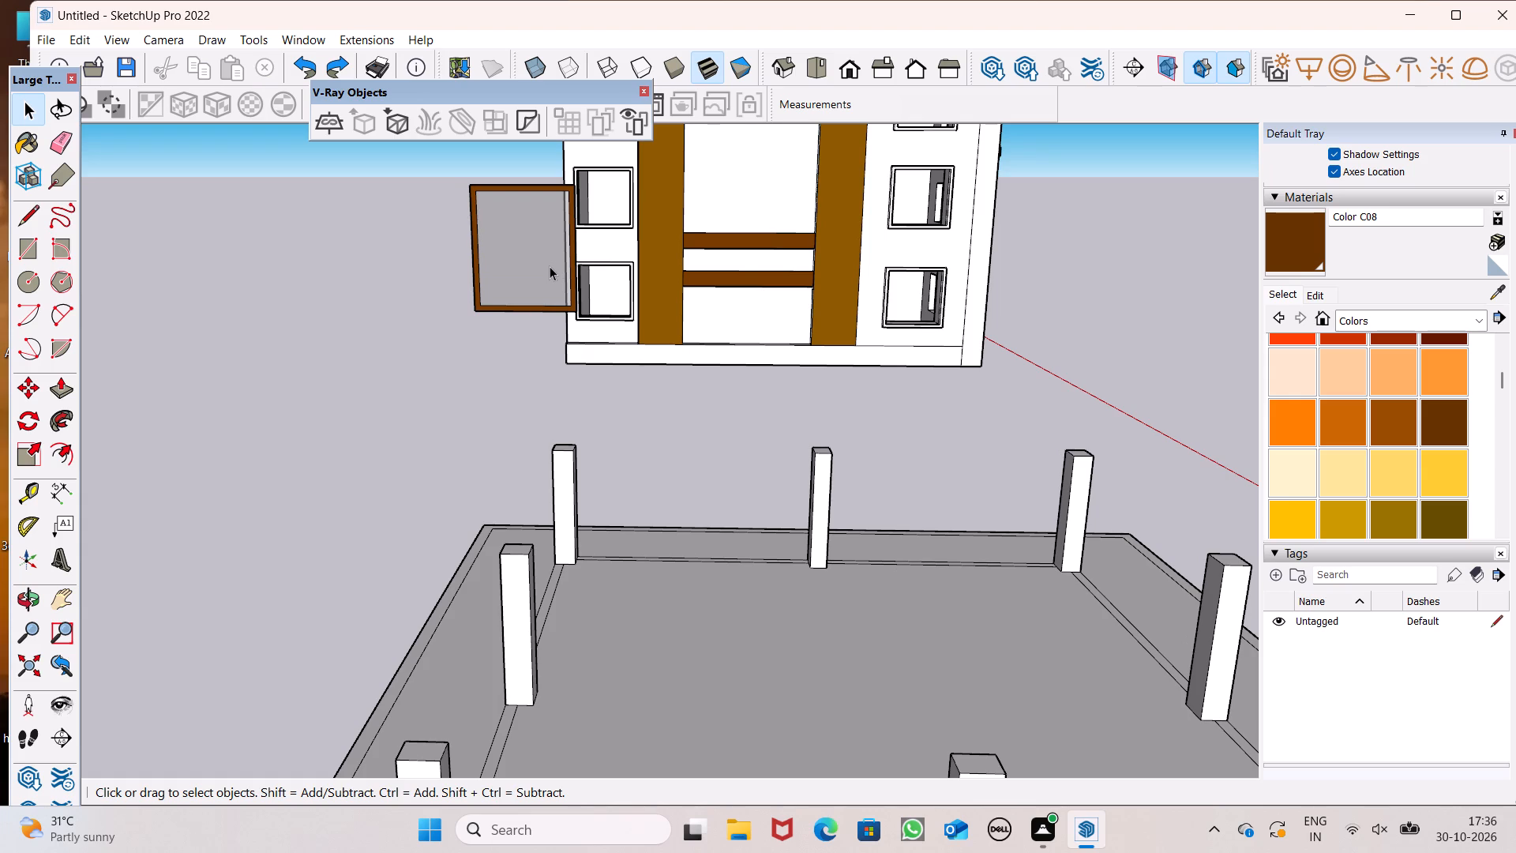
{"action": "key", "text": "ctrl+z"}
{"action": "key", "text": "z"}
{"action": "key", "text": "ctrl+z"}
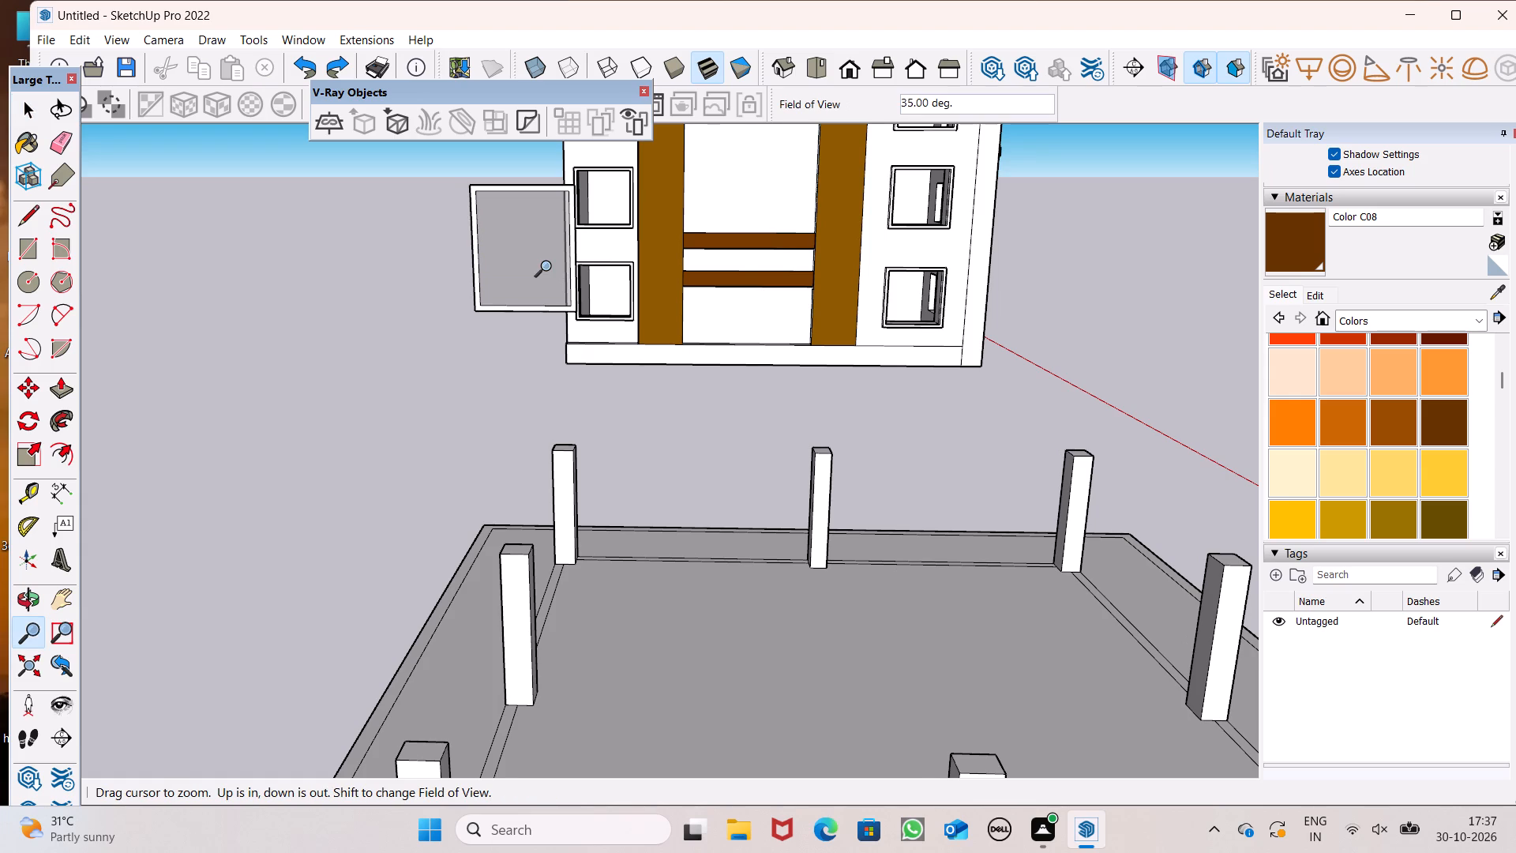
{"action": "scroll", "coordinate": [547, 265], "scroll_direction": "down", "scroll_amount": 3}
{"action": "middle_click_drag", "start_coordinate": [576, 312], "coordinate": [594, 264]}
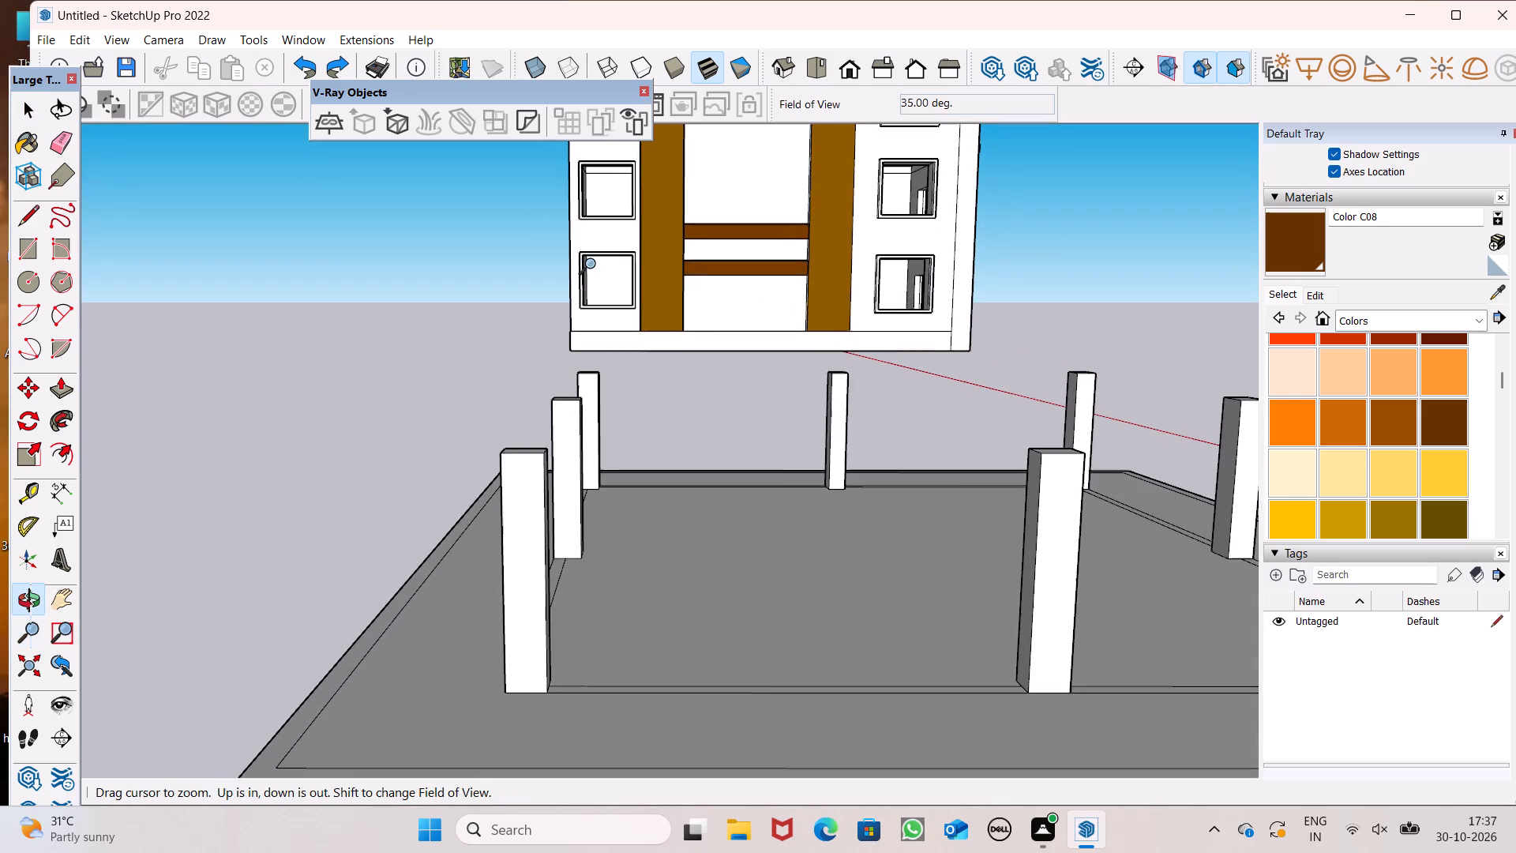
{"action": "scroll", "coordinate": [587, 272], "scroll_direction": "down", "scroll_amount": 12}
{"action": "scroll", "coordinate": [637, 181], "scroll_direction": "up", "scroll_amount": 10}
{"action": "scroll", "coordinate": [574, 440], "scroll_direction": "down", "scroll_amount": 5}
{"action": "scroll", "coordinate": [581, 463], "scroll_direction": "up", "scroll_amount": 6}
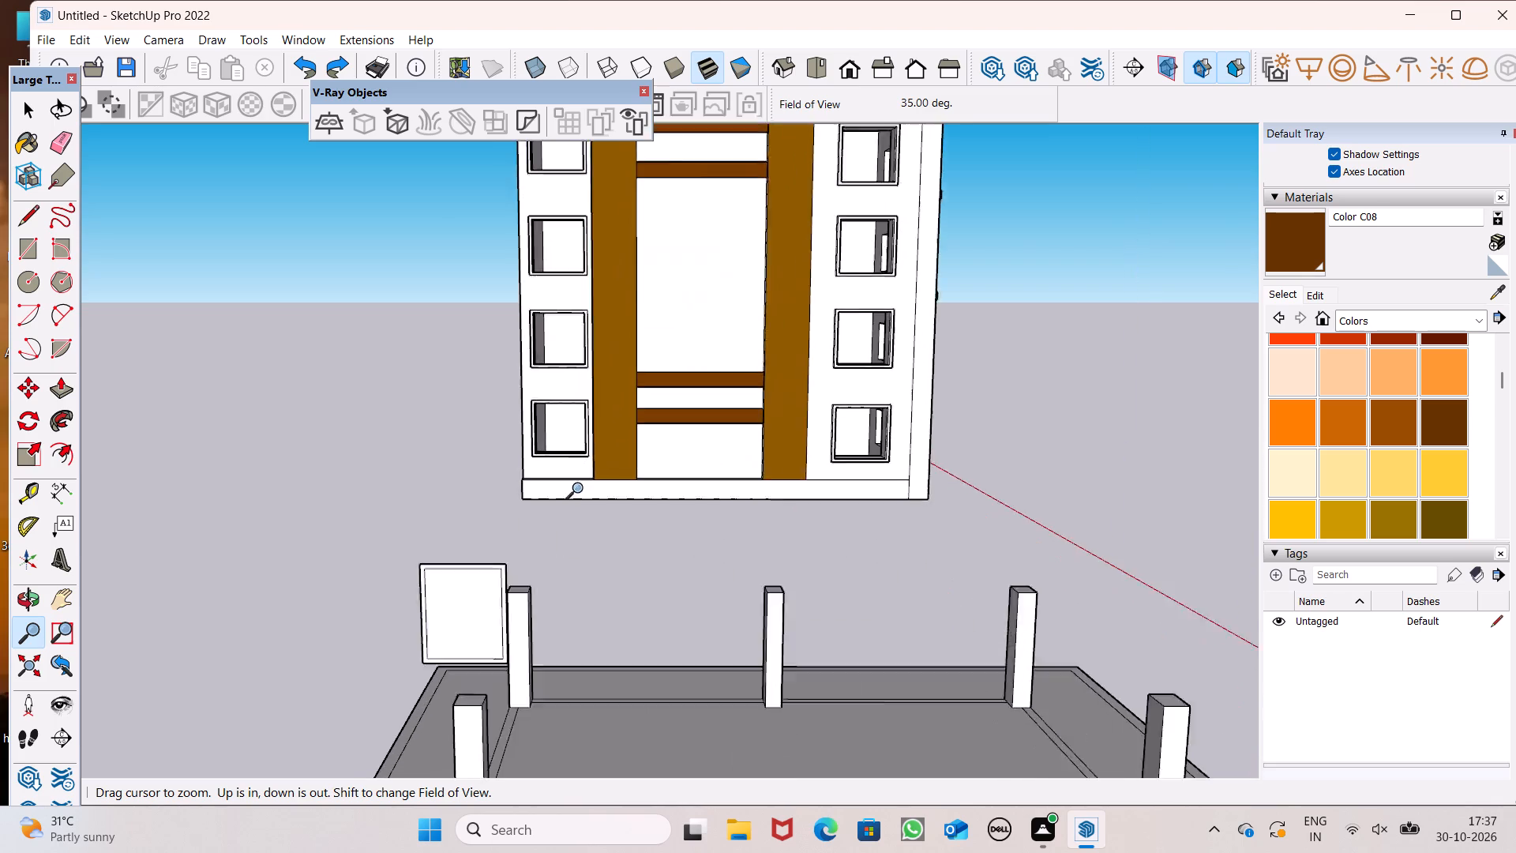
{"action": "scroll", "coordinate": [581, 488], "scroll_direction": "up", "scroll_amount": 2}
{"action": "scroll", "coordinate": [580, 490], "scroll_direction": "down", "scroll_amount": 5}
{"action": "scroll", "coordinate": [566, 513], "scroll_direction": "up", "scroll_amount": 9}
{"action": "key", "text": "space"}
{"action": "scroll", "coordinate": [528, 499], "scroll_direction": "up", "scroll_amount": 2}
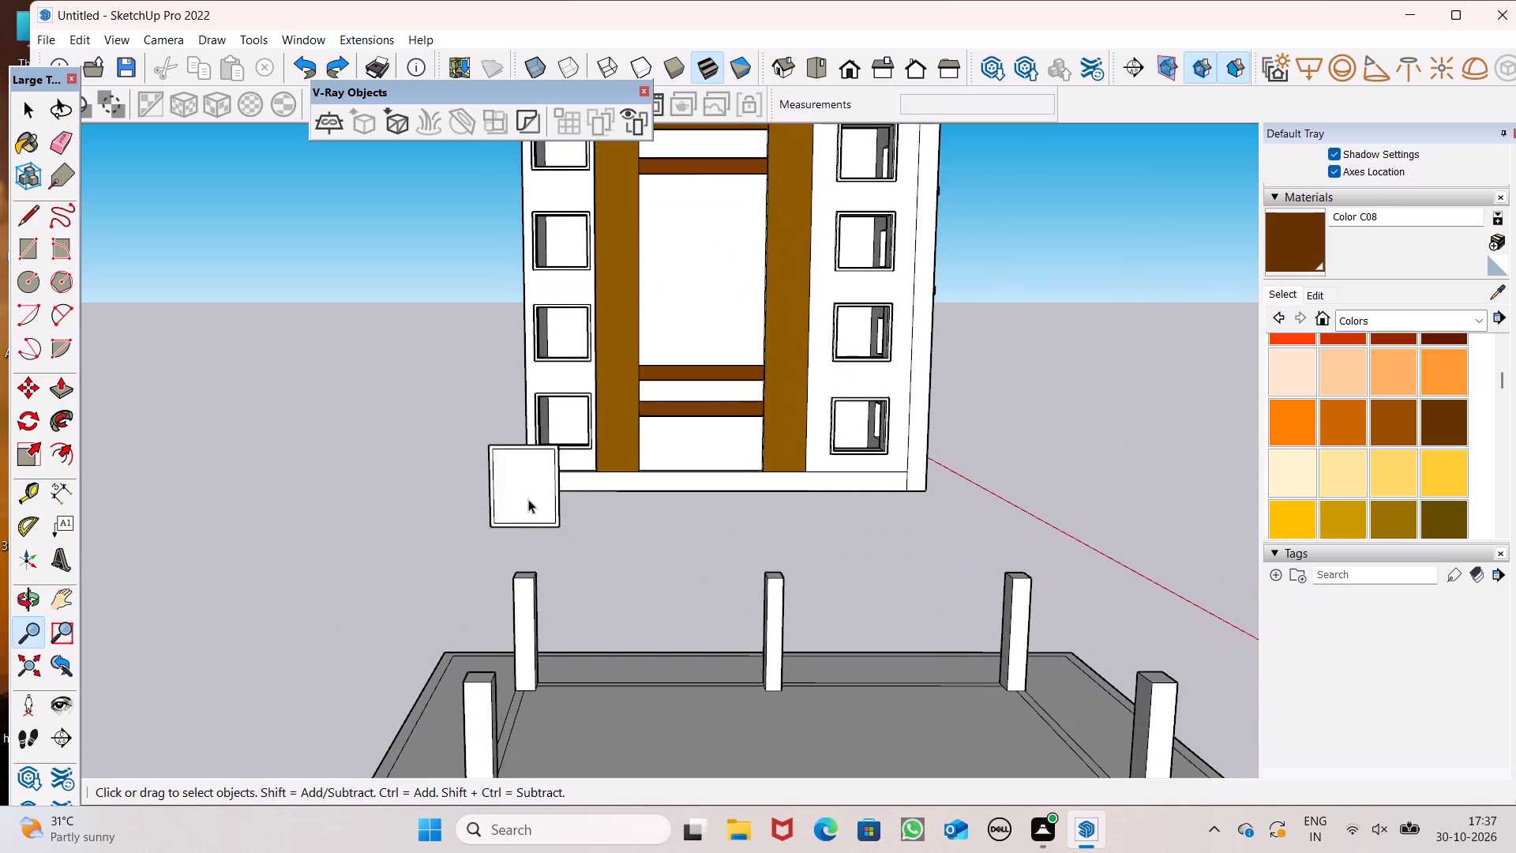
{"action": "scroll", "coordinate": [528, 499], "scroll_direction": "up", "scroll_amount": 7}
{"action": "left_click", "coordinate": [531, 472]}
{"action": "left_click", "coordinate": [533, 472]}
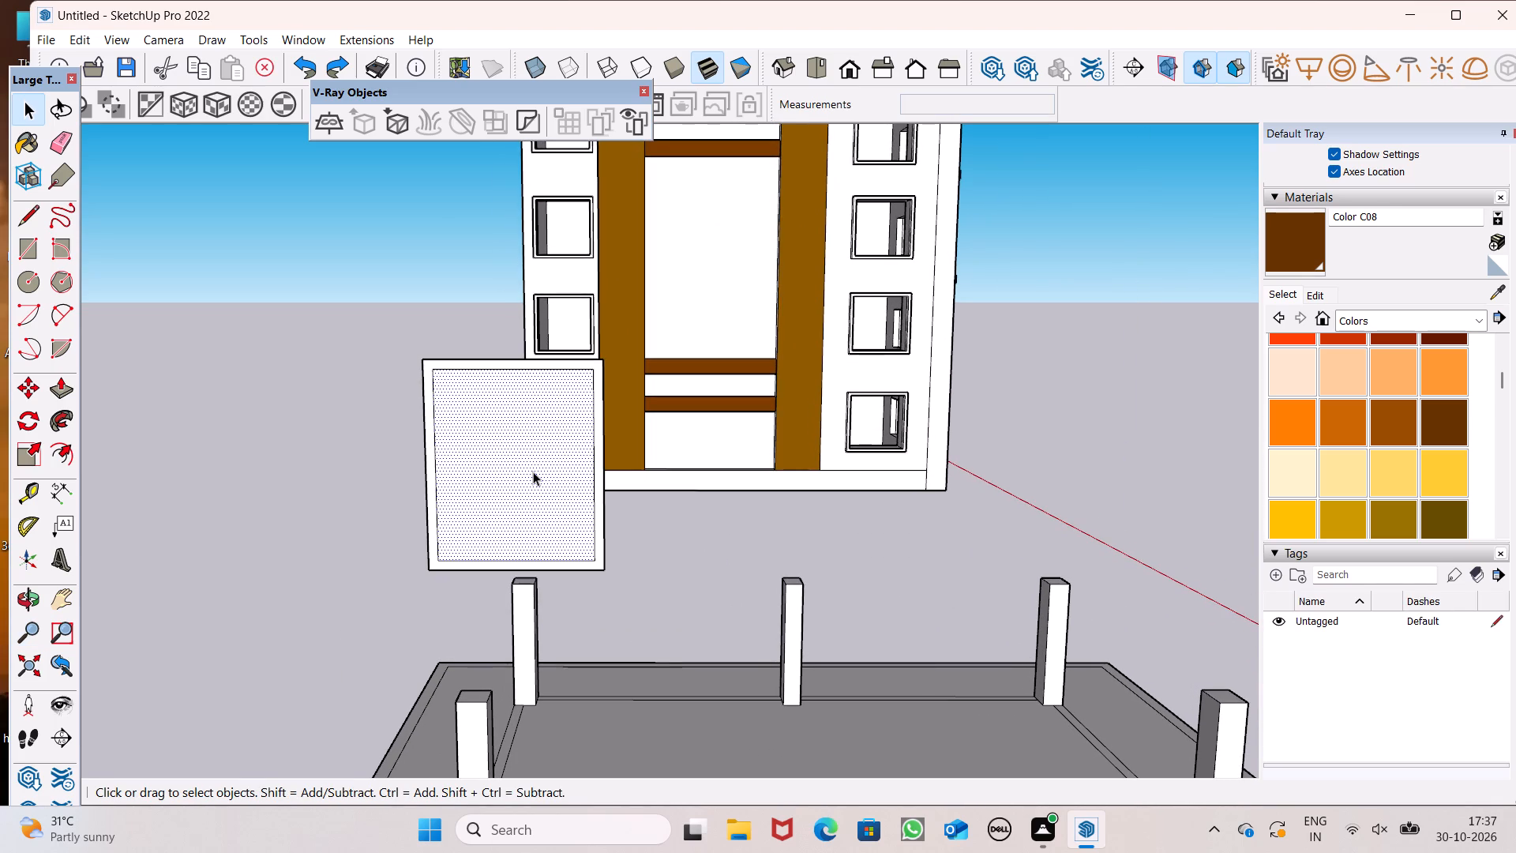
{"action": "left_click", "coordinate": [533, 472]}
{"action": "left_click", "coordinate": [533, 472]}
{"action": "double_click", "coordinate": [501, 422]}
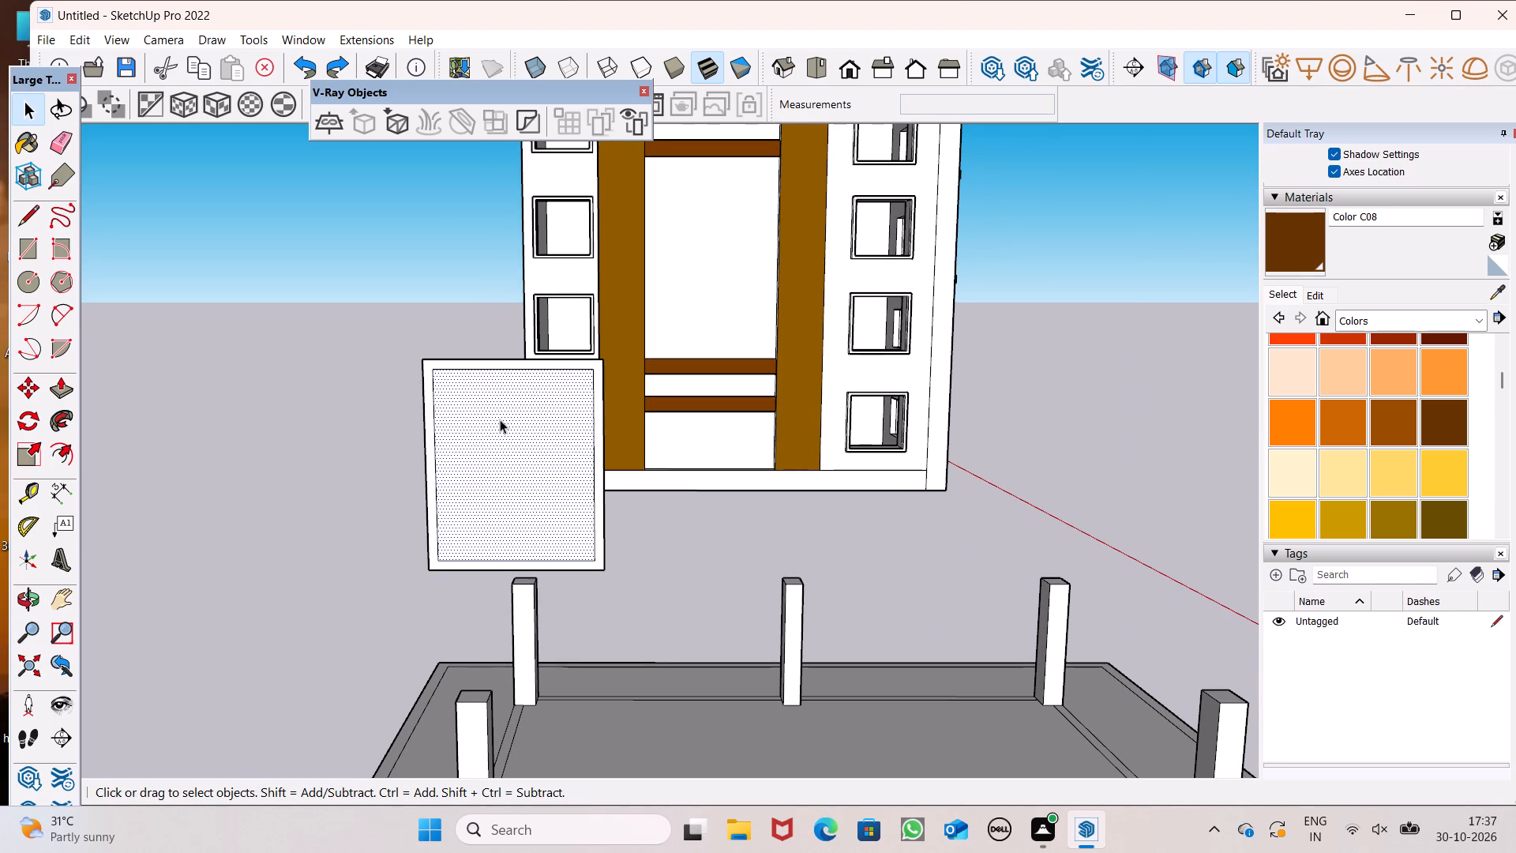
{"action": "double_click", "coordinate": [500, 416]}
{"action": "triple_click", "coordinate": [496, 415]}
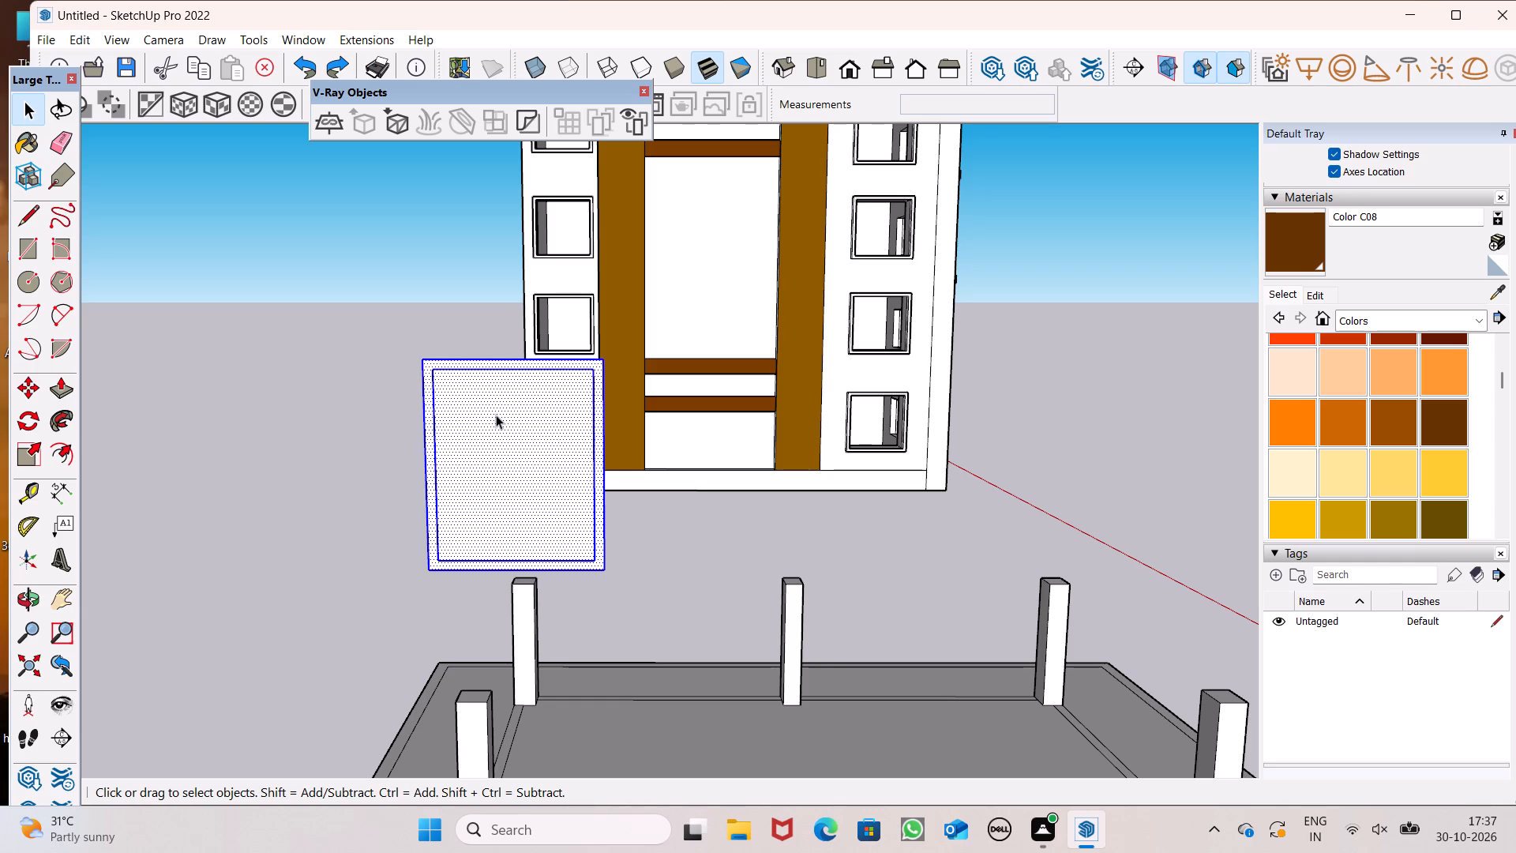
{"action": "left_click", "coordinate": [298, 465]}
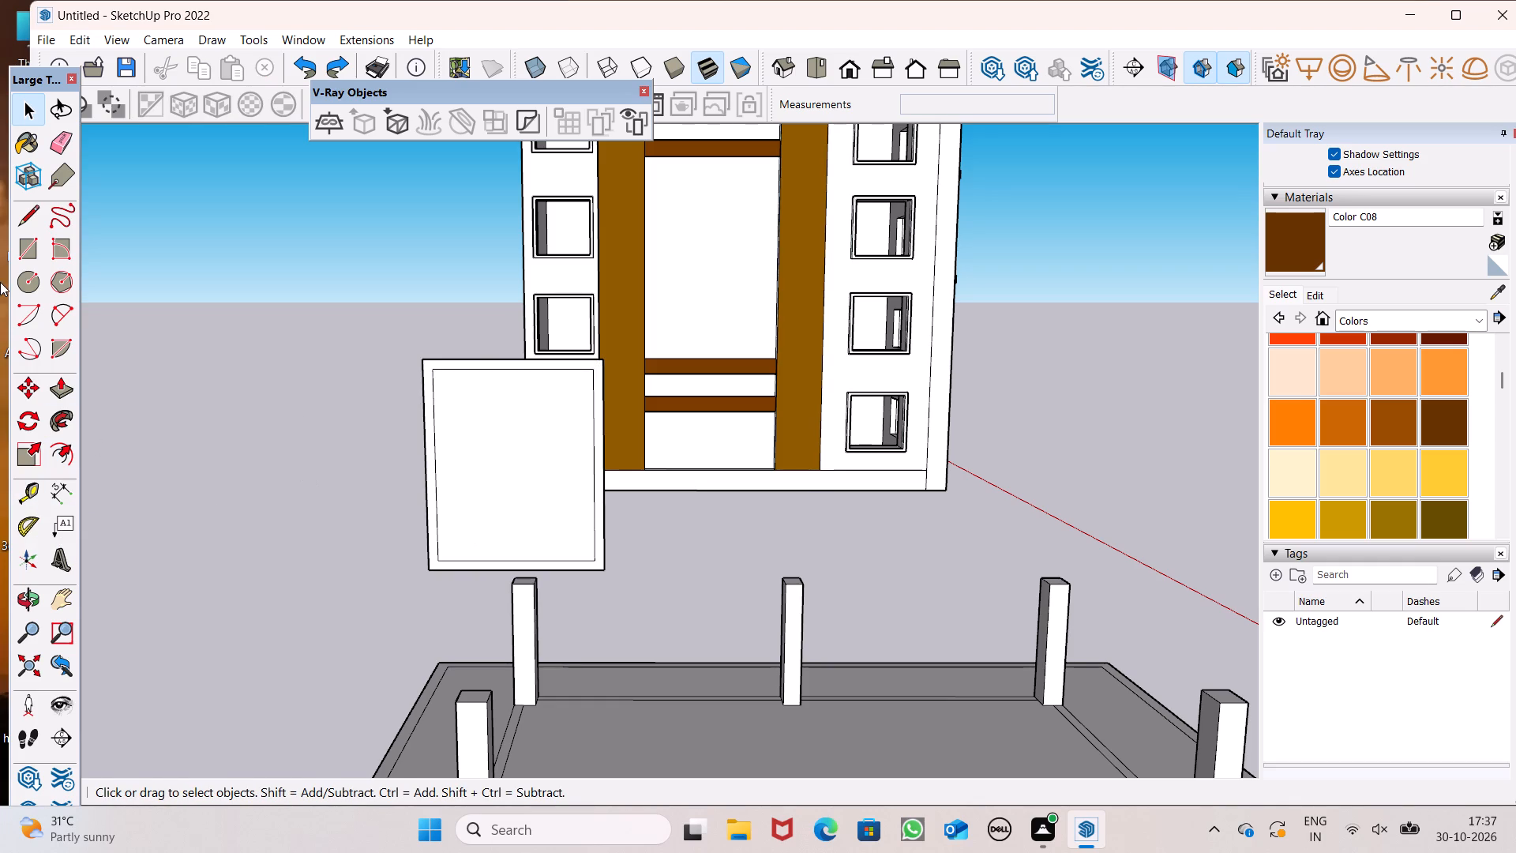
Draw a narrow vertical rectangle about 5/16" wide and 8 15/16" tall down the middle of the window's inner pane.
{"action": "left_click", "coordinate": [25, 257]}
{"action": "scroll", "coordinate": [456, 422], "scroll_direction": "up", "scroll_amount": 4}
{"action": "scroll", "coordinate": [517, 399], "scroll_direction": "down", "scroll_amount": 2}
{"action": "scroll", "coordinate": [520, 376], "scroll_direction": "up", "scroll_amount": 4}
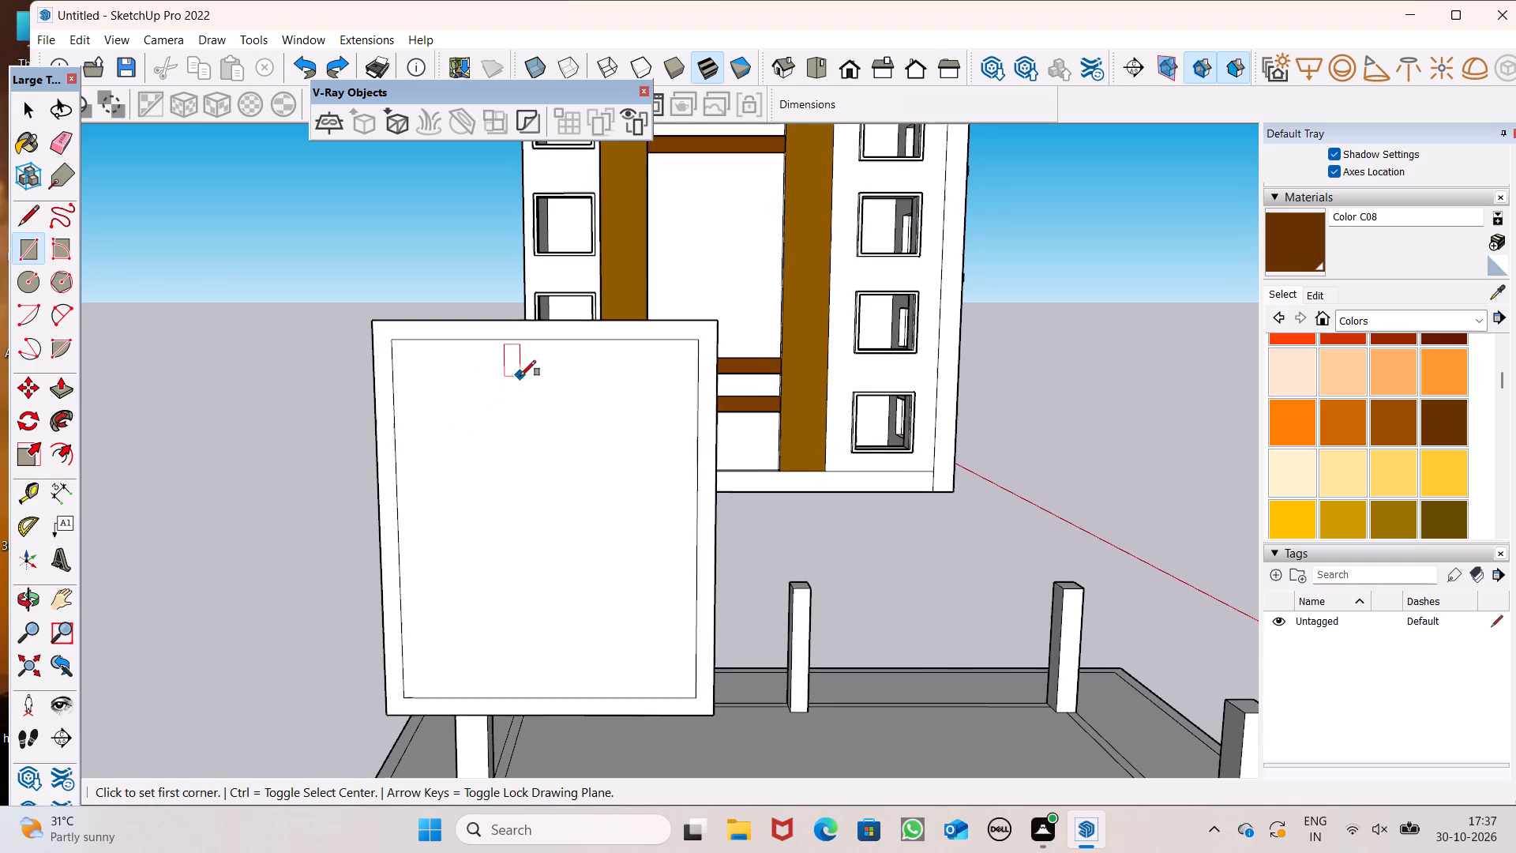
{"action": "scroll", "coordinate": [520, 376], "scroll_direction": "up", "scroll_amount": 1}
{"action": "left_click", "coordinate": [532, 333]}
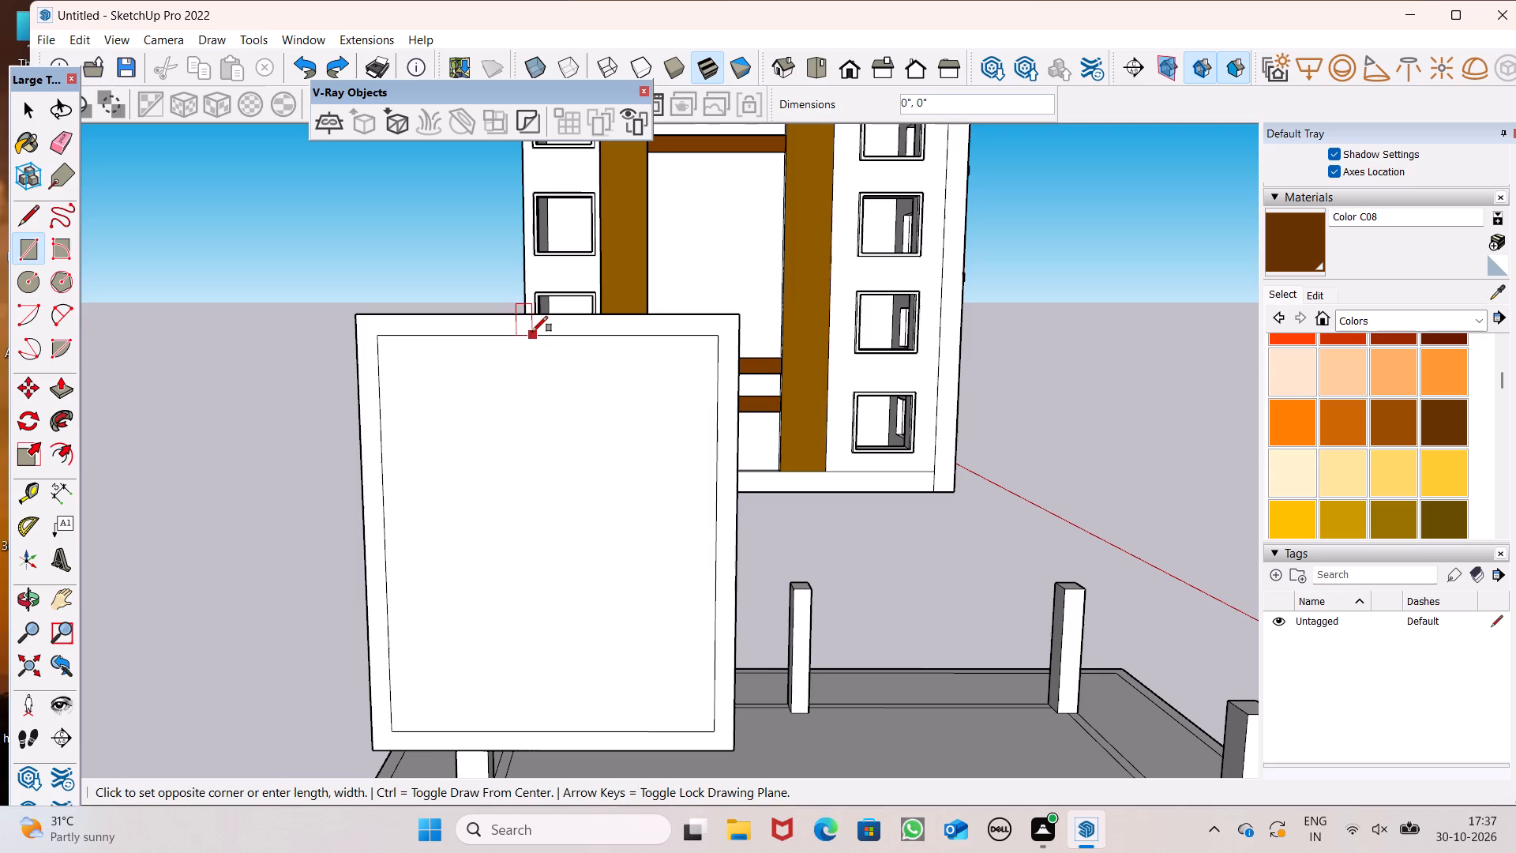
{"action": "scroll", "coordinate": [588, 399], "scroll_direction": "down", "scroll_amount": 3}
{"action": "scroll", "coordinate": [584, 637], "scroll_direction": "up", "scroll_amount": 2}
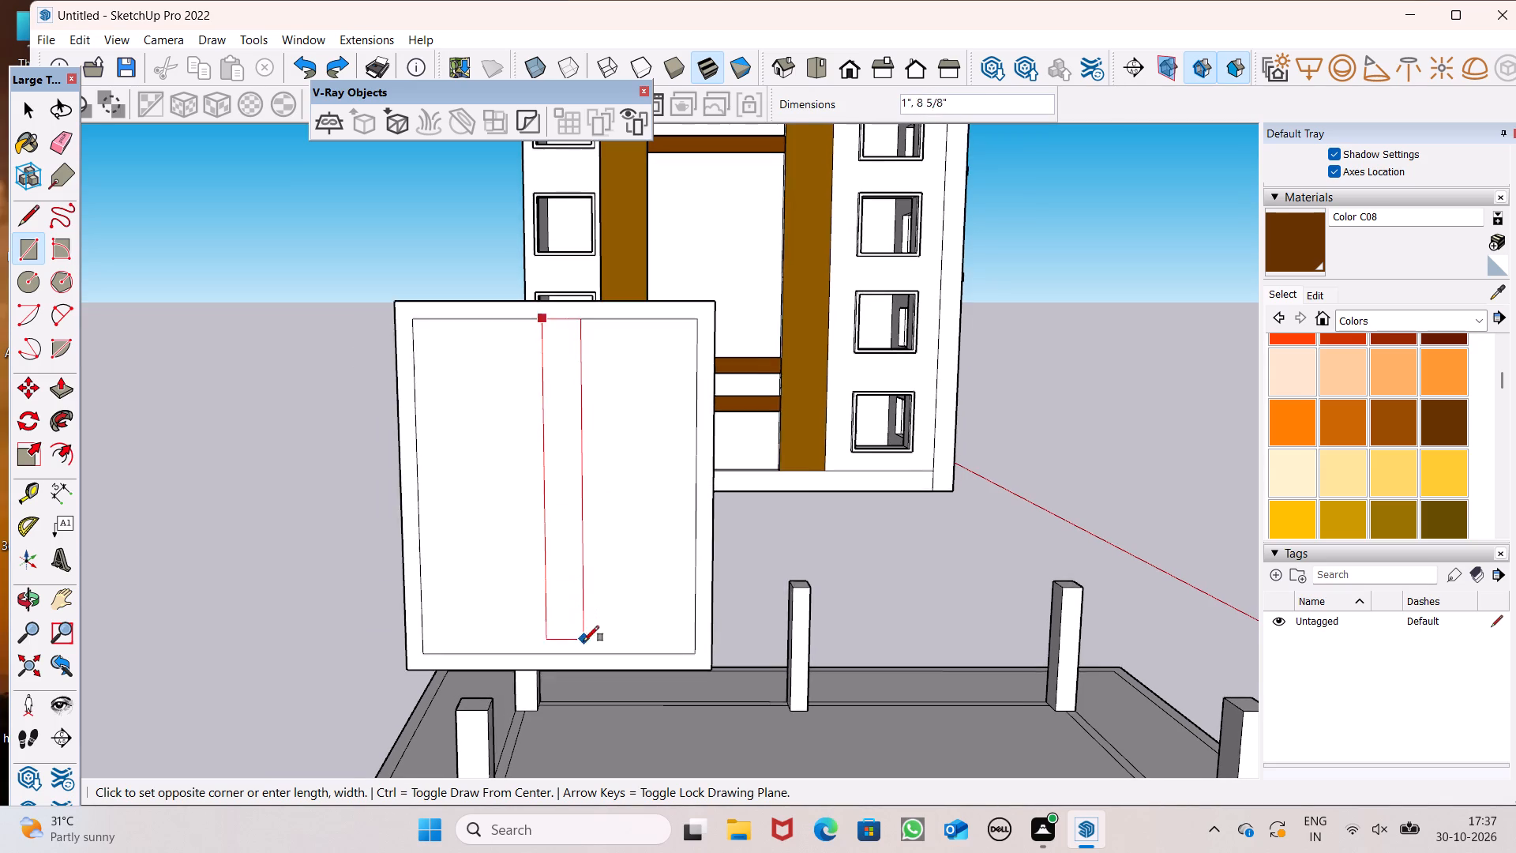
{"action": "scroll", "coordinate": [584, 641], "scroll_direction": "up", "scroll_amount": 3}
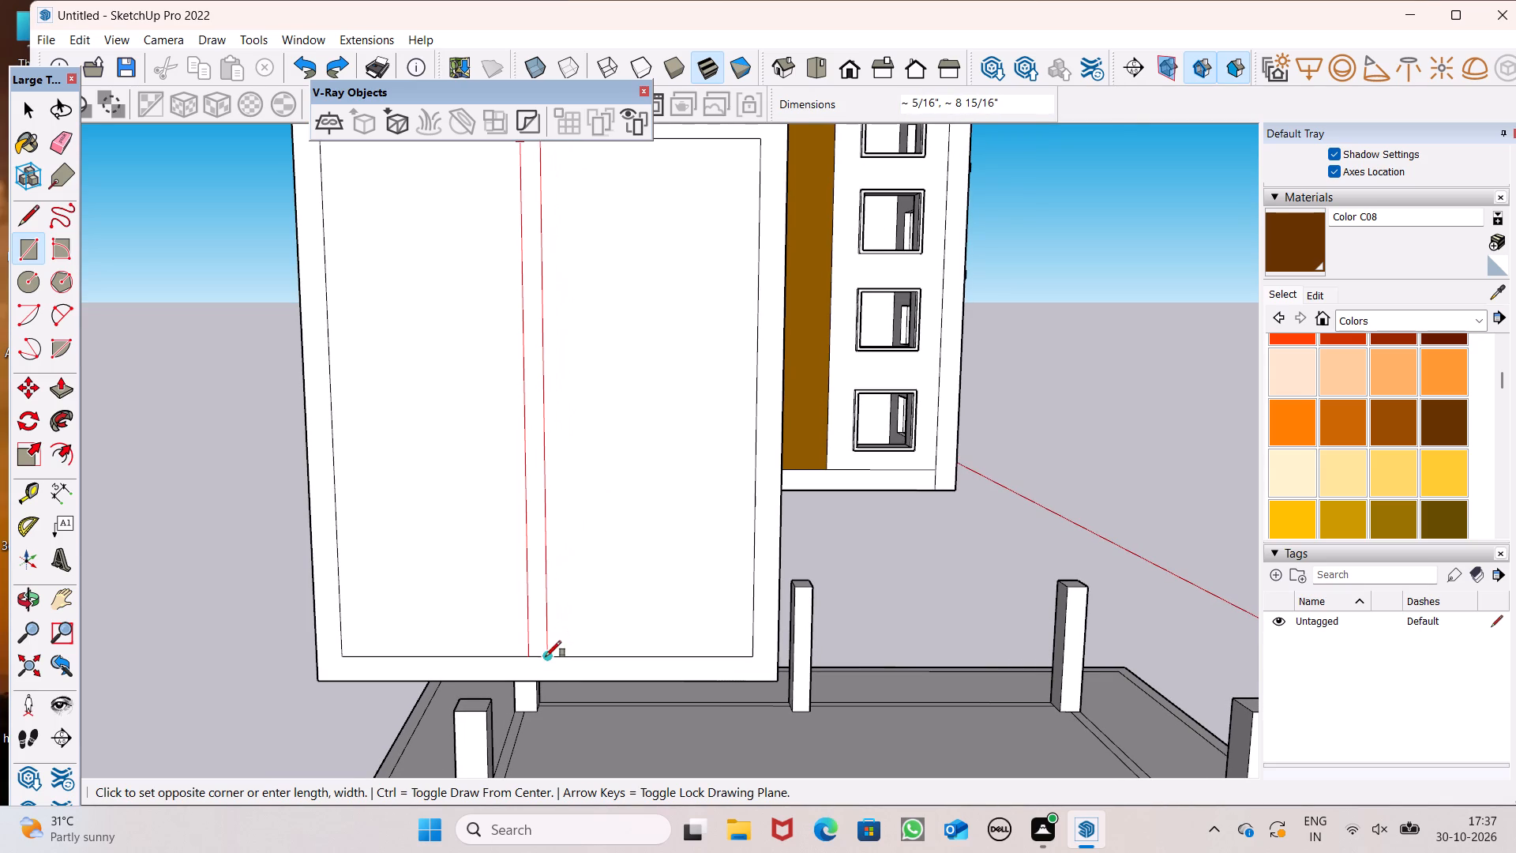
{"action": "left_click", "coordinate": [545, 652]}
{"action": "scroll", "coordinate": [553, 663], "scroll_direction": "down", "scroll_amount": 5}
{"action": "key", "text": "space"}
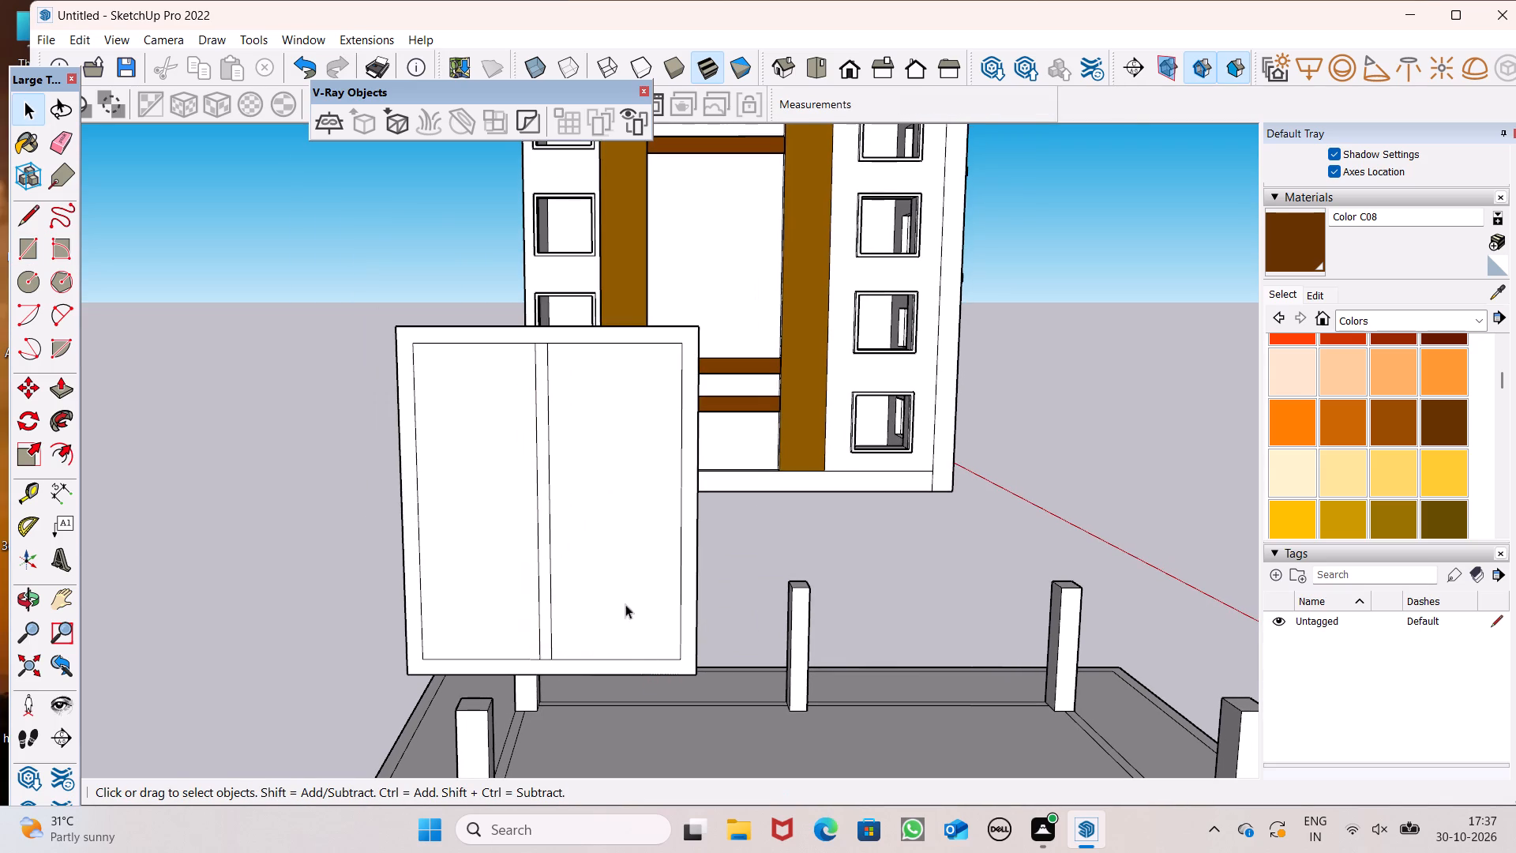
Select the narrow vertical strip with its edges and move it slightly toward the middle of the inner pane.
{"action": "scroll", "coordinate": [550, 326], "scroll_direction": "down", "scroll_amount": 1}
{"action": "scroll", "coordinate": [550, 326], "scroll_direction": "up", "scroll_amount": 11}
{"action": "double_click", "coordinate": [522, 393]}
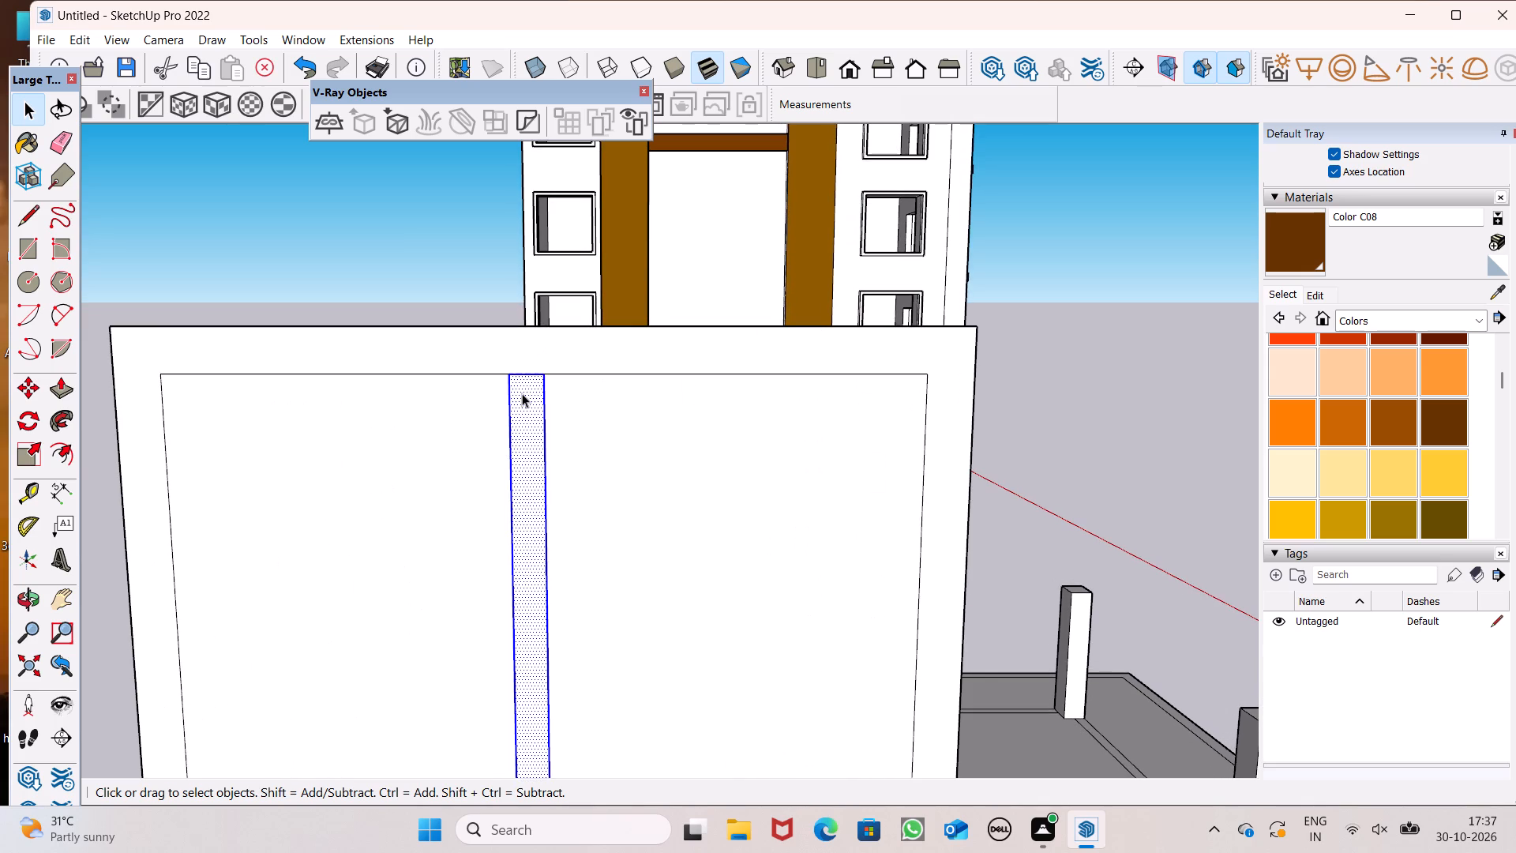
{"action": "key", "text": "m"}
{"action": "key", "text": "Return"}
{"action": "left_click", "coordinate": [529, 414]}
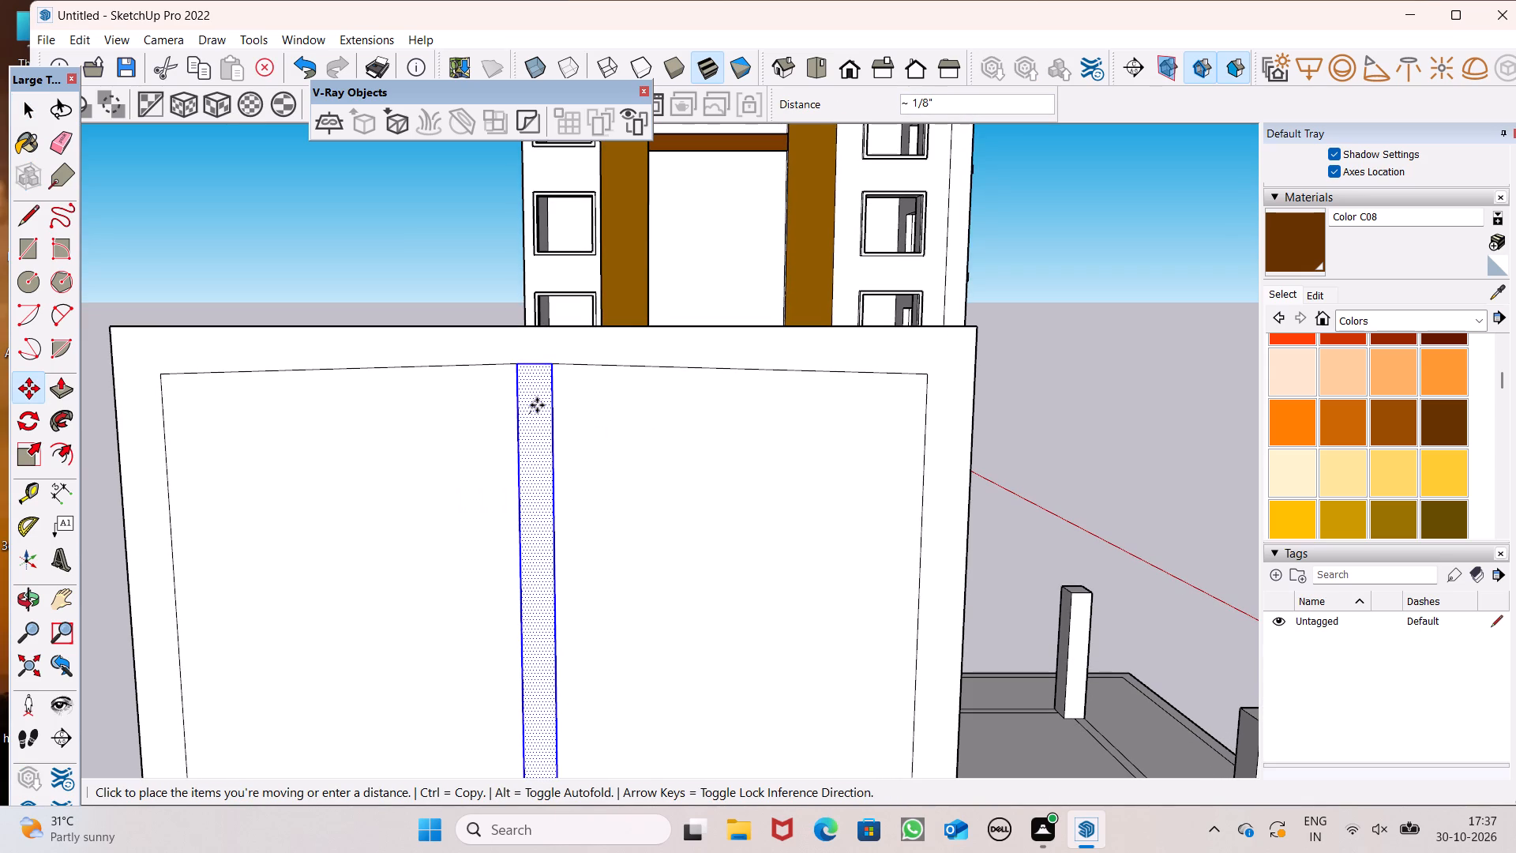
{"action": "scroll", "coordinate": [546, 326], "scroll_direction": "down", "scroll_amount": 6}
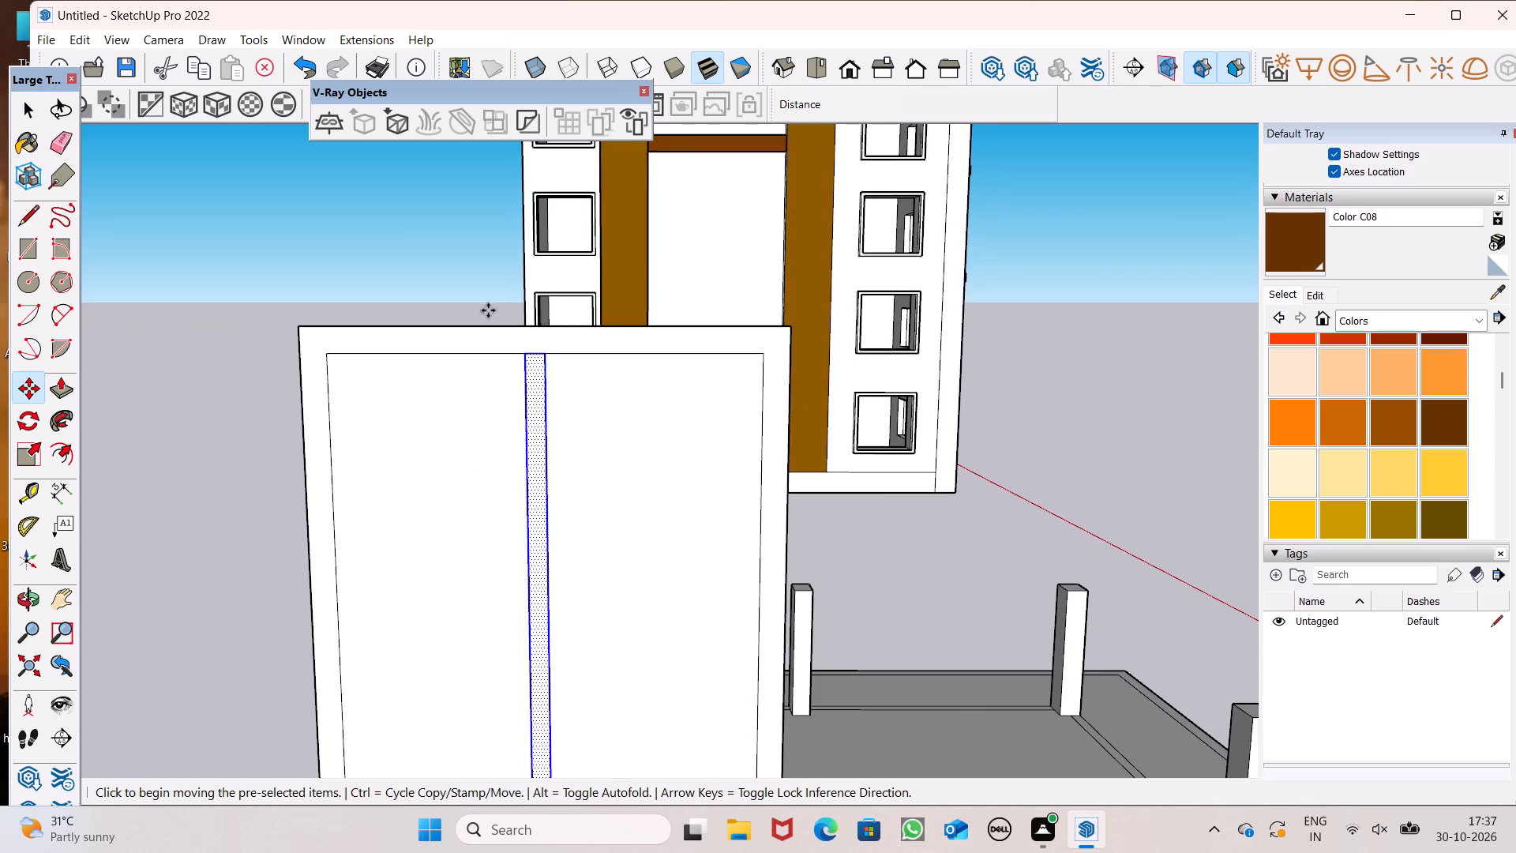
{"action": "scroll", "coordinate": [480, 309], "scroll_direction": "down", "scroll_amount": 4}
{"action": "key", "text": "space"}
{"action": "left_click", "coordinate": [281, 328]}
Nudge the narrow vertical strip slightly further sideways so it divides the inner pane more evenly.
{"action": "scroll", "coordinate": [402, 336], "scroll_direction": "up", "scroll_amount": 6}
{"action": "scroll", "coordinate": [425, 336], "scroll_direction": "down", "scroll_amount": 4}
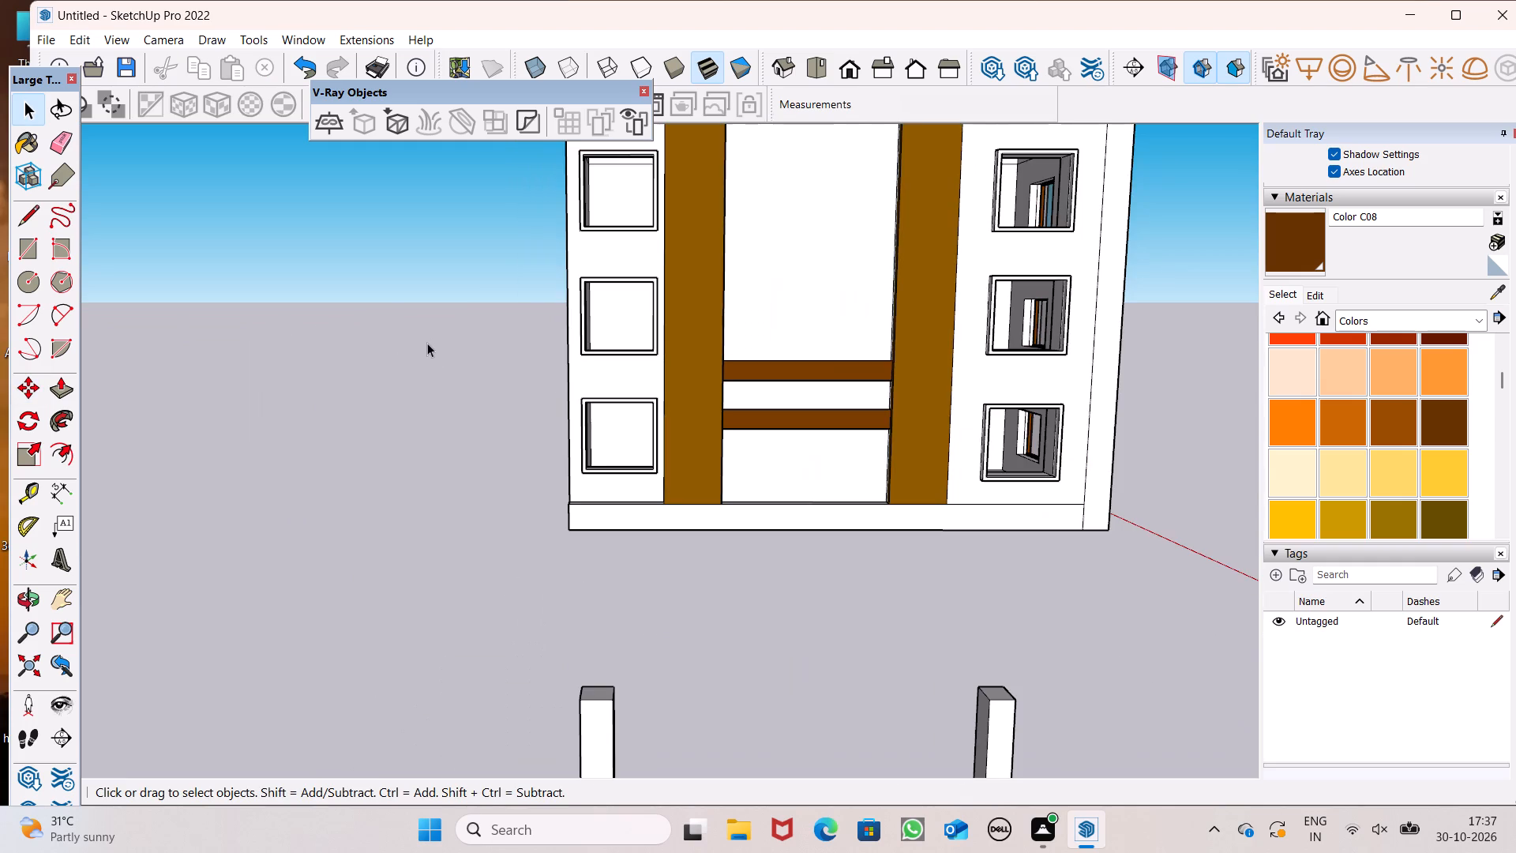
{"action": "scroll", "coordinate": [473, 404], "scroll_direction": "down", "scroll_amount": 2}
{"action": "scroll", "coordinate": [660, 461], "scroll_direction": "up", "scroll_amount": 5}
{"action": "scroll", "coordinate": [640, 459], "scroll_direction": "down", "scroll_amount": 5}
{"action": "middle_click_drag", "start_coordinate": [455, 431], "coordinate": [471, 444]}
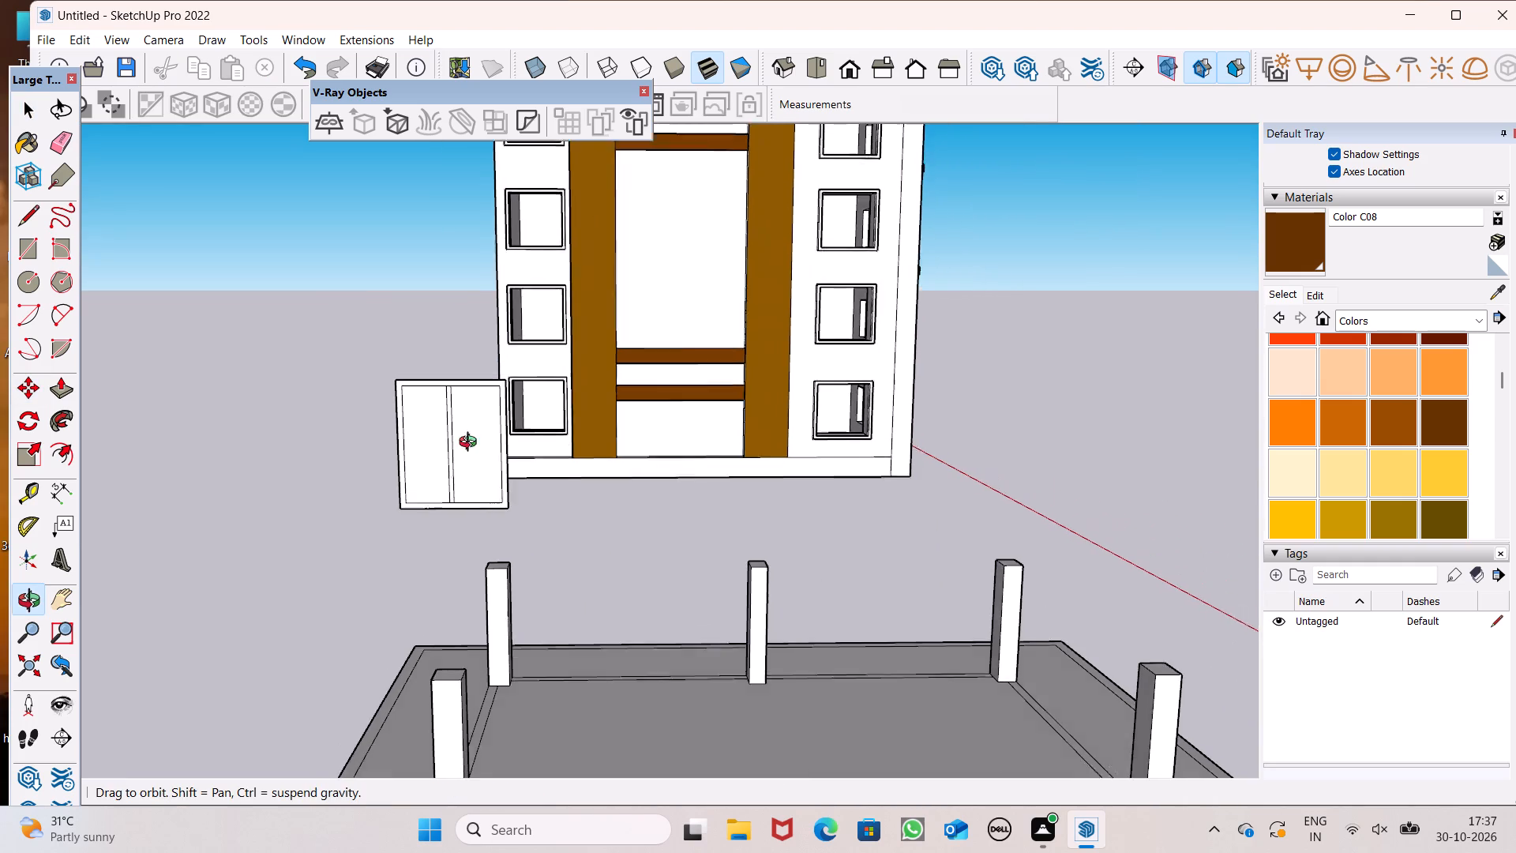
{"action": "middle_click_drag", "start_coordinate": [471, 444], "coordinate": [485, 489]}
{"action": "scroll", "coordinate": [444, 419], "scroll_direction": "up", "scroll_amount": 12}
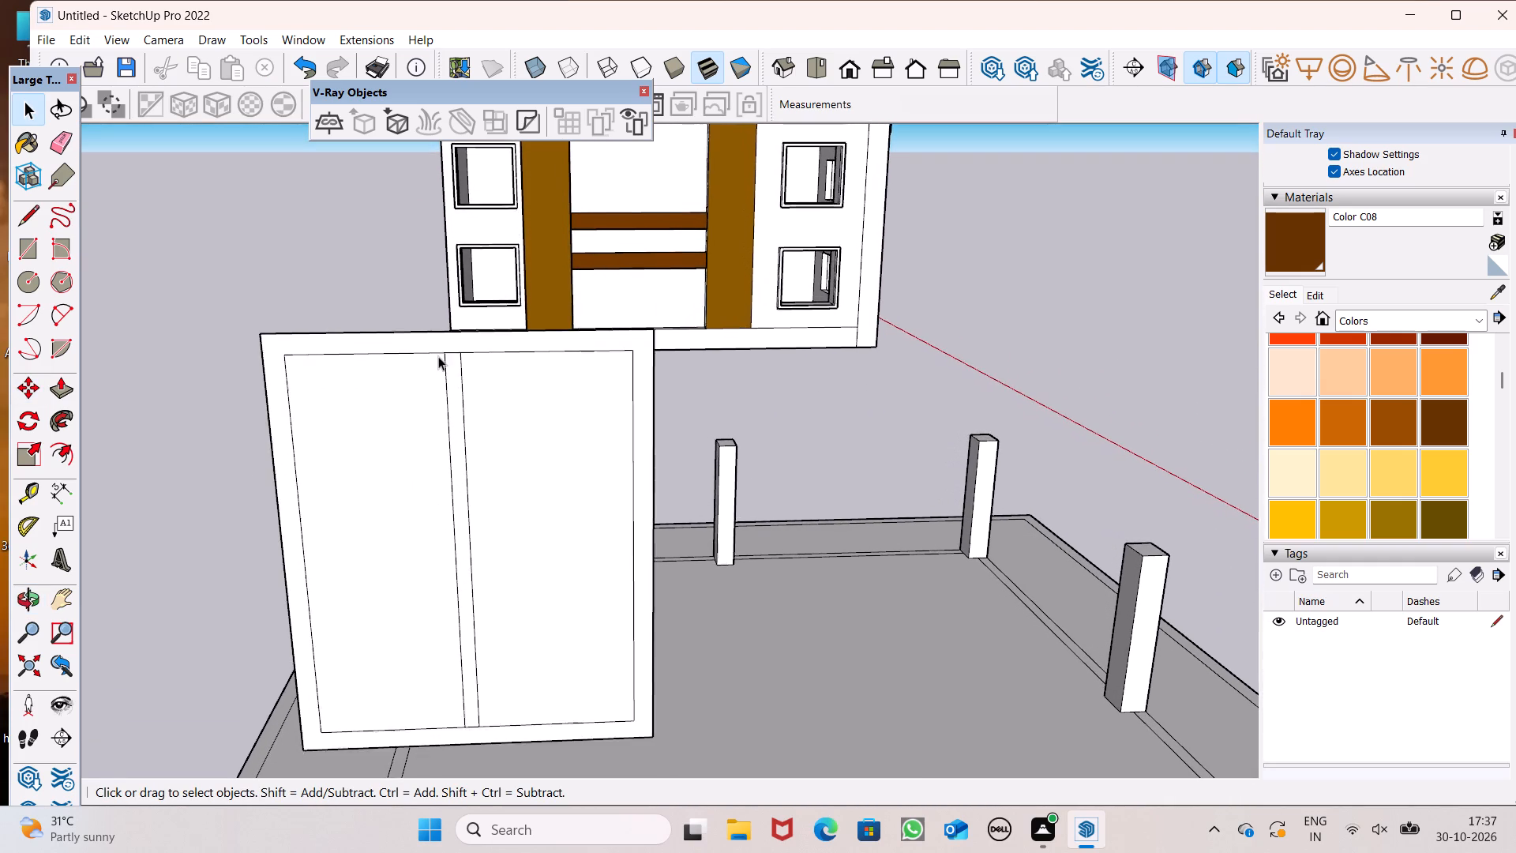
{"action": "scroll", "coordinate": [438, 356], "scroll_direction": "up", "scroll_amount": 7}
{"action": "double_click", "coordinate": [475, 373]}
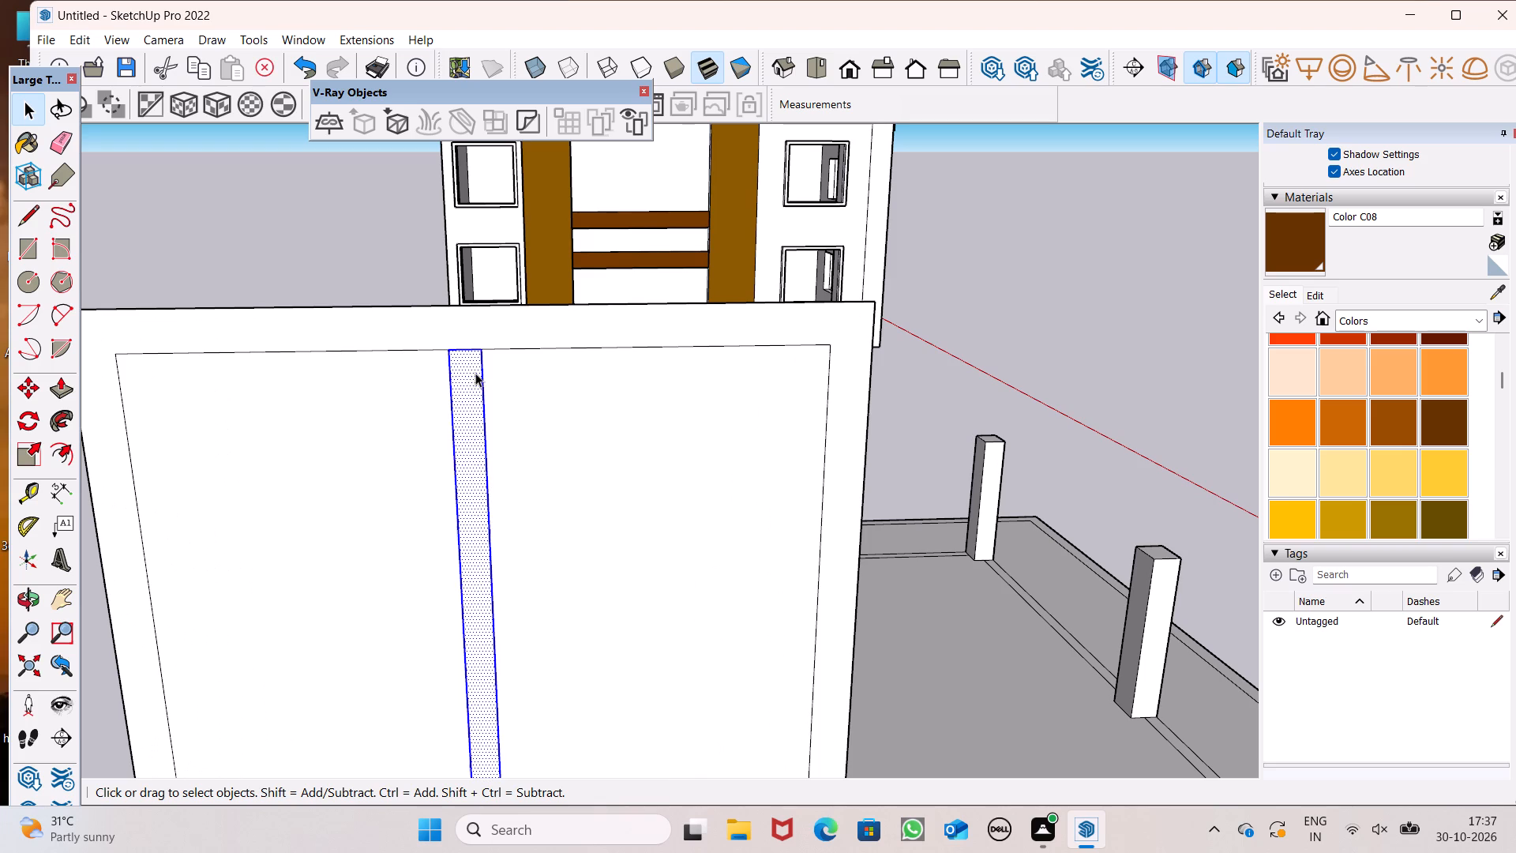
{"action": "key", "text": "m"}
{"action": "key", "text": "Return"}
{"action": "left_click_drag", "start_coordinate": [467, 400], "coordinate": [474, 396]}
{"action": "scroll", "coordinate": [482, 312], "scroll_direction": "down", "scroll_amount": 6}
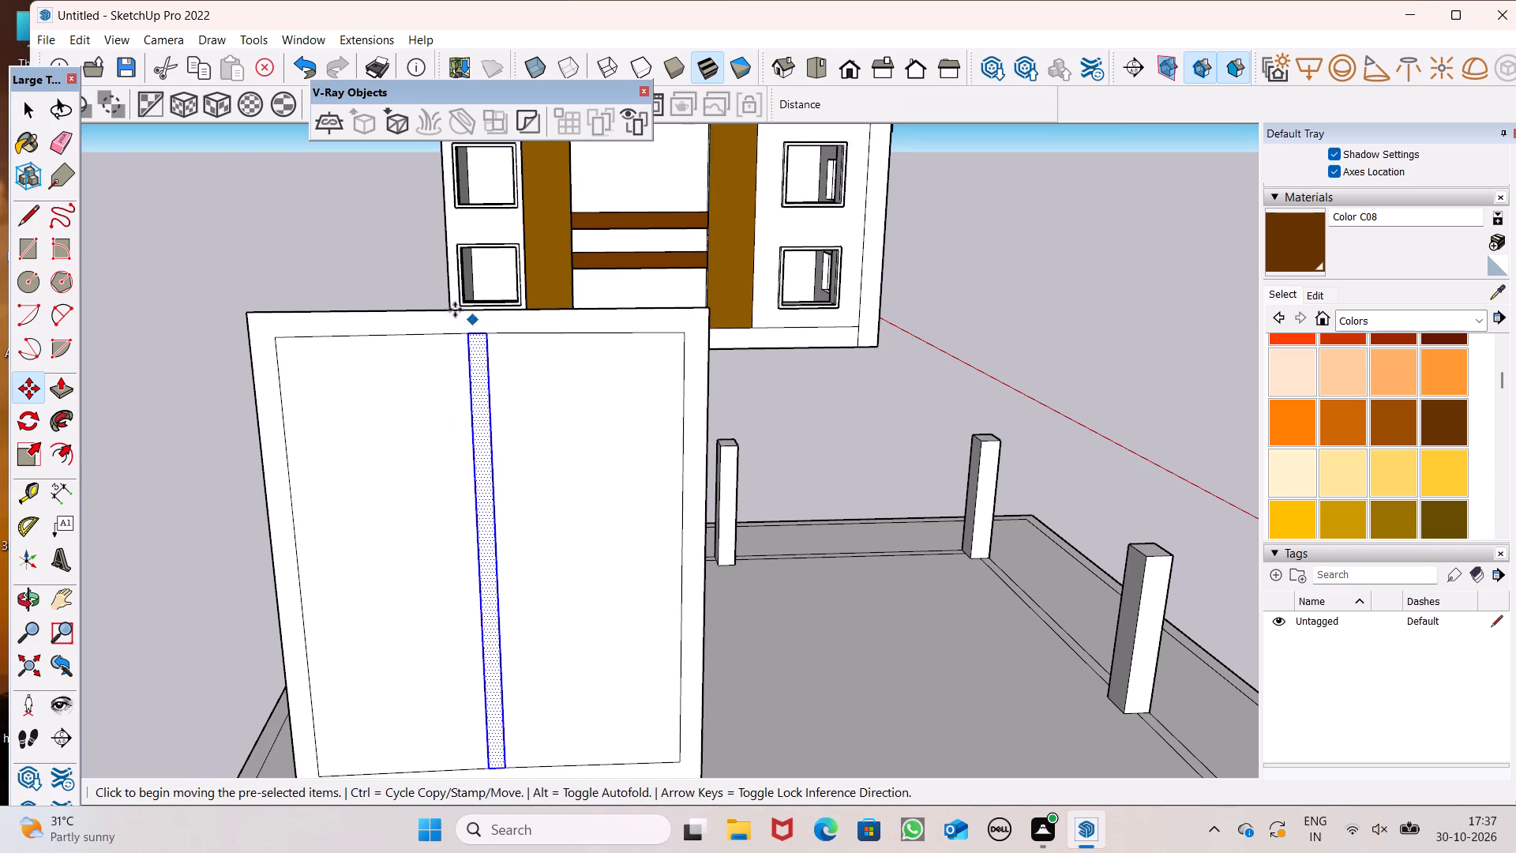
{"action": "key", "text": "space"}
{"action": "left_click", "coordinate": [325, 283]}
{"action": "scroll", "coordinate": [415, 360], "scroll_direction": "down", "scroll_amount": 1}
{"action": "middle_click_drag", "start_coordinate": [433, 426], "coordinate": [422, 387]}
{"action": "scroll", "coordinate": [429, 411], "scroll_direction": "up", "scroll_amount": 1}
{"action": "scroll", "coordinate": [499, 370], "scroll_direction": "down", "scroll_amount": 3}
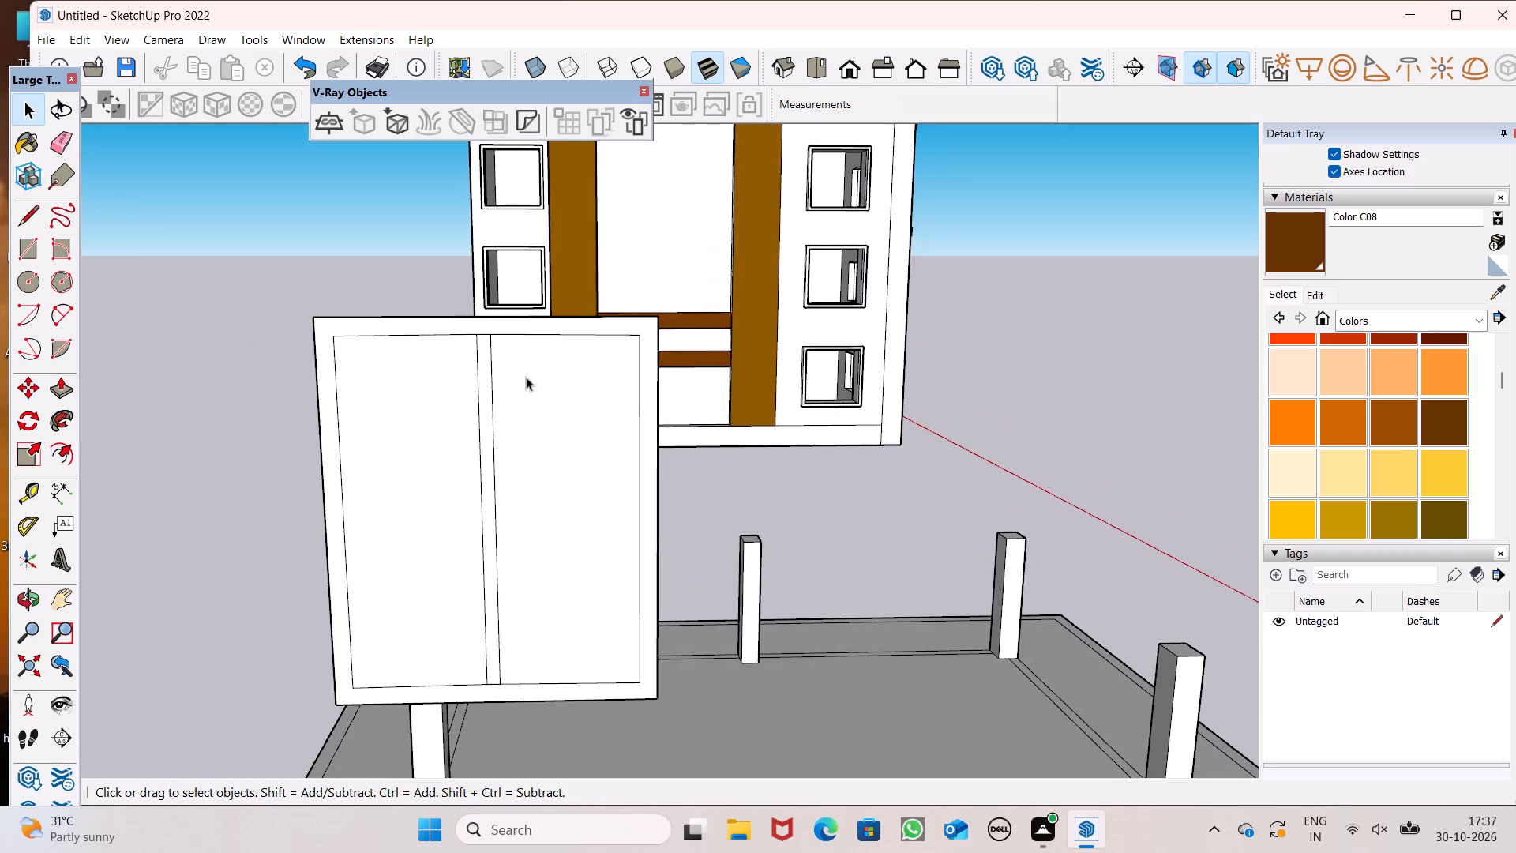
{"action": "middle_click_drag", "start_coordinate": [575, 416], "coordinate": [576, 367]}
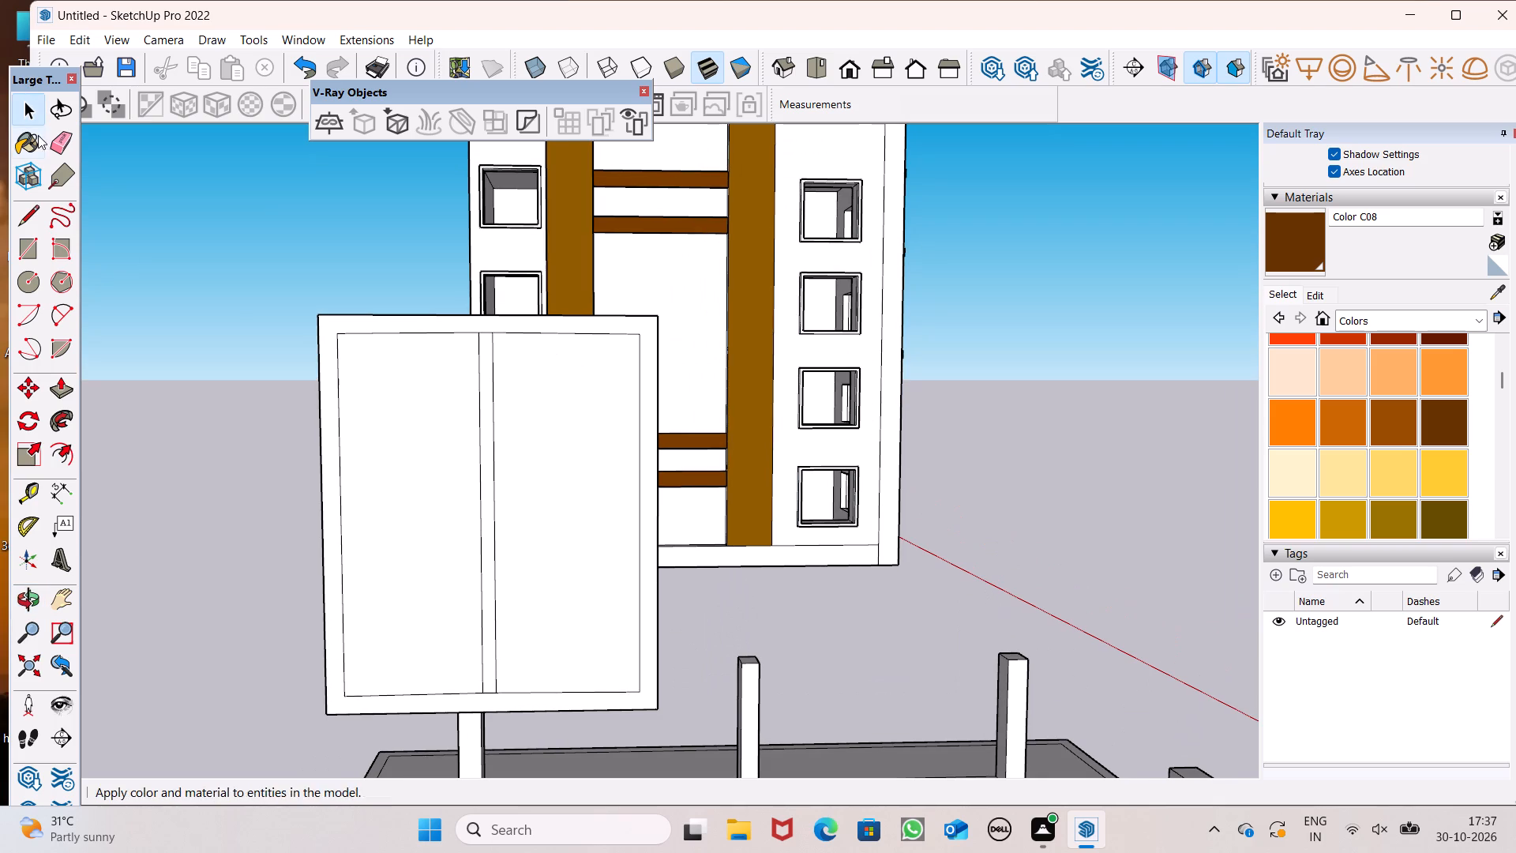
Erase the short edges at the mullion's top and bottom ends so it merges with the window's outer border.
{"action": "left_click", "coordinate": [73, 139]}
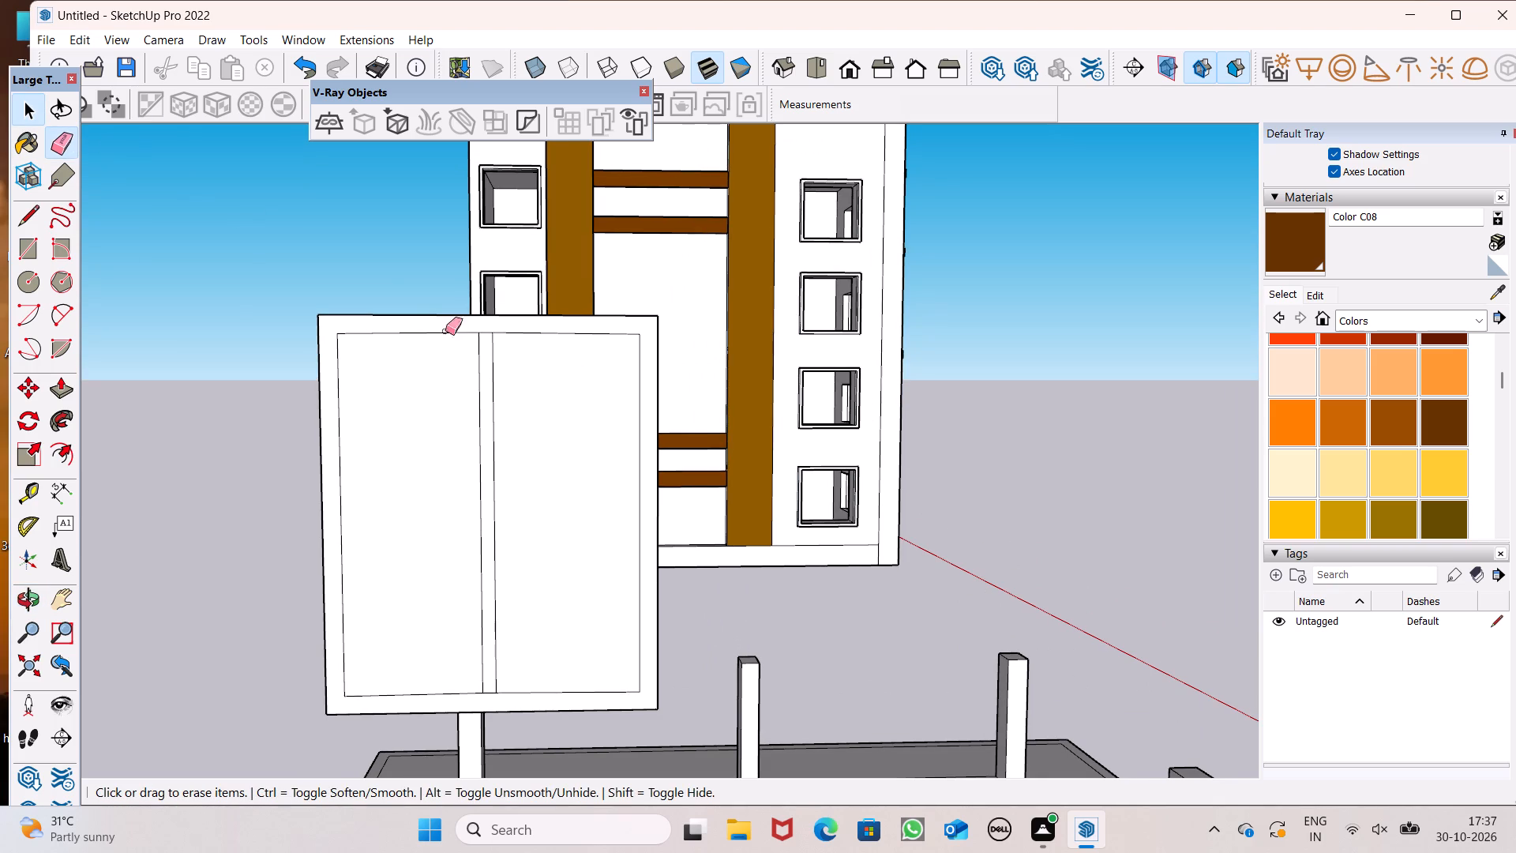
{"action": "scroll", "coordinate": [542, 379], "scroll_direction": "up", "scroll_amount": 3}
{"action": "scroll", "coordinate": [482, 341], "scroll_direction": "up", "scroll_amount": 6}
{"action": "left_click", "coordinate": [456, 302]}
{"action": "scroll", "coordinate": [452, 251], "scroll_direction": "down", "scroll_amount": 6}
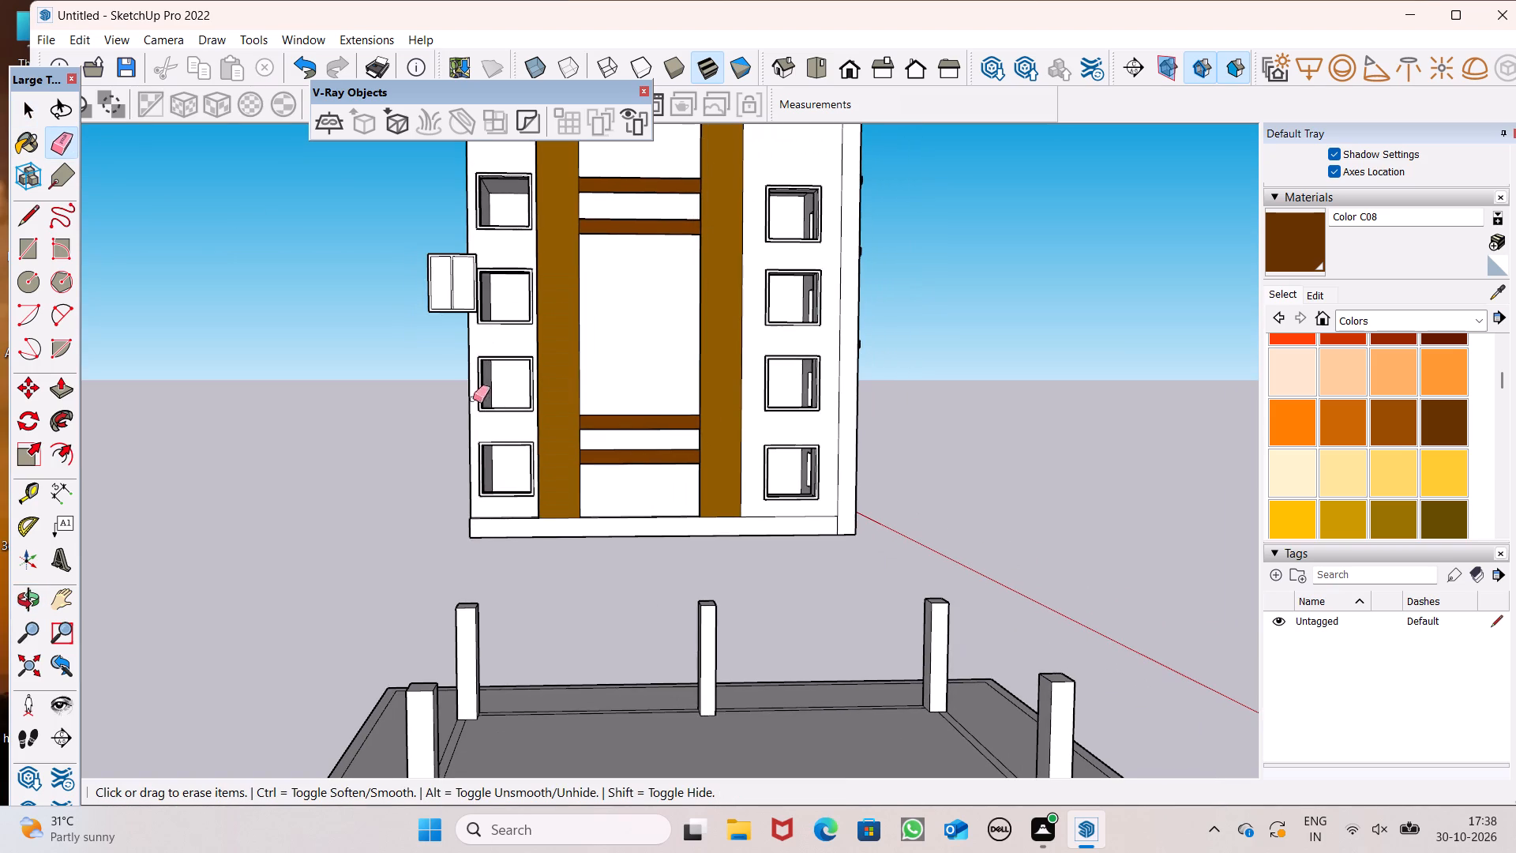
{"action": "scroll", "coordinate": [437, 305], "scroll_direction": "up", "scroll_amount": 7}
{"action": "scroll", "coordinate": [452, 301], "scroll_direction": "down", "scroll_amount": 1}
{"action": "scroll", "coordinate": [452, 301], "scroll_direction": "up", "scroll_amount": 7}
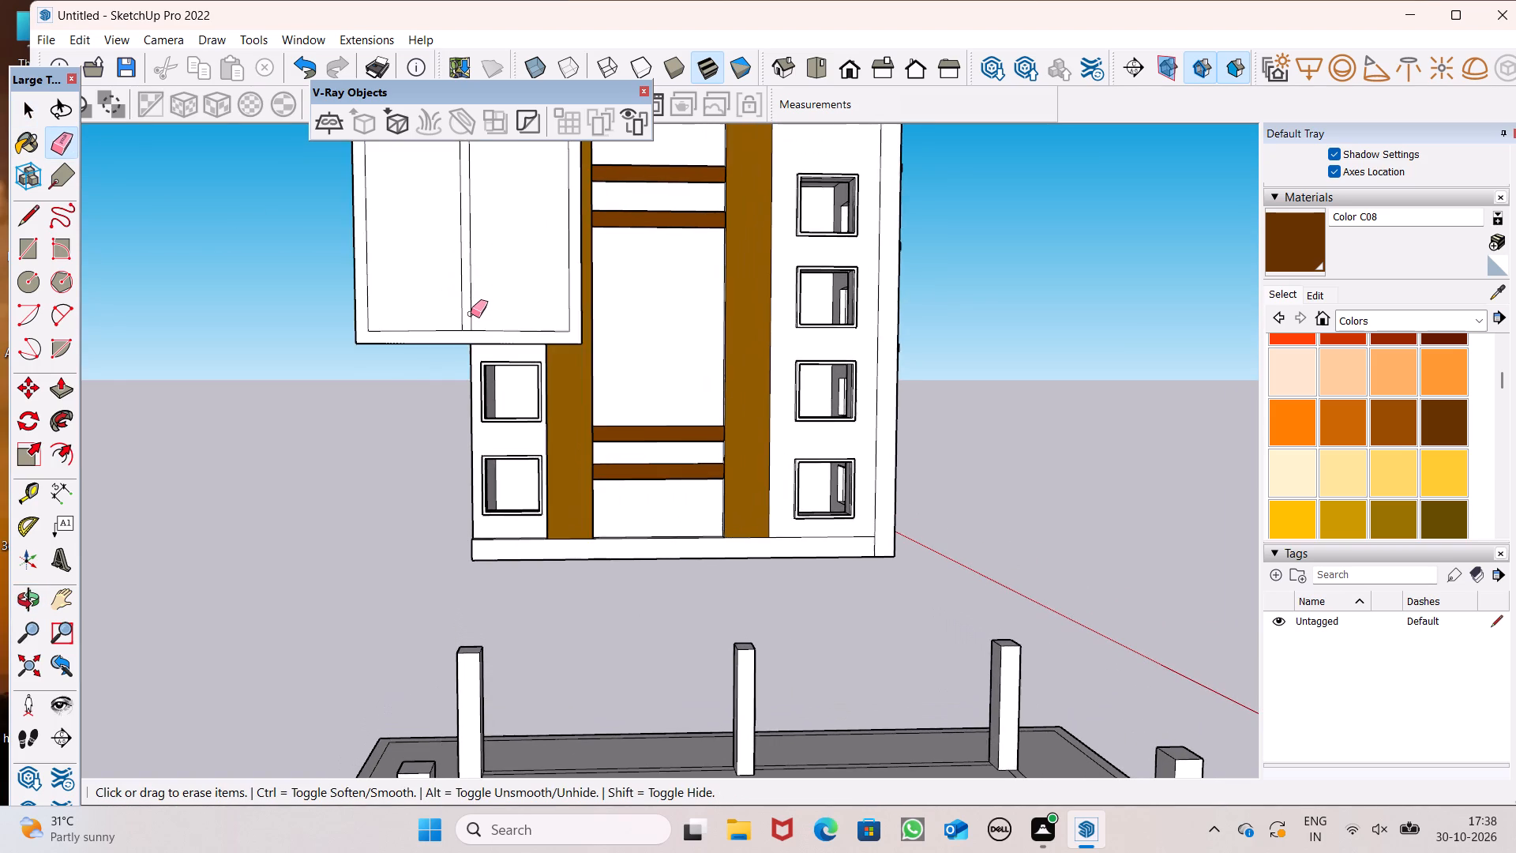
{"action": "scroll", "coordinate": [471, 314], "scroll_direction": "up", "scroll_amount": 13}
{"action": "left_click_drag", "start_coordinate": [466, 335], "coordinate": [463, 351]}
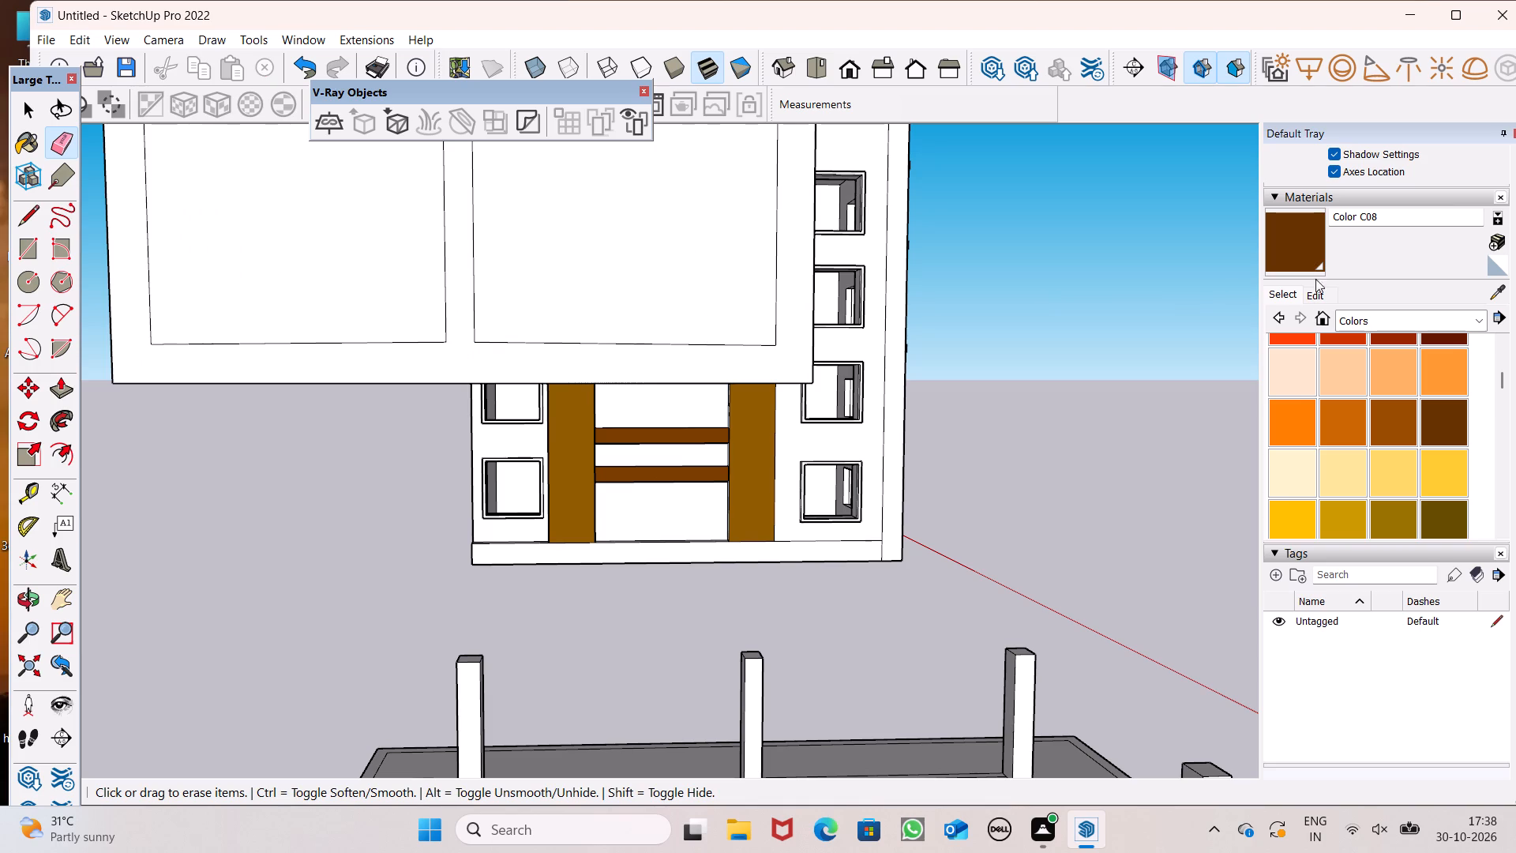
Paint the front face of the window's frame and mullion with brown Color C08.
{"action": "left_click", "coordinate": [1285, 230]}
{"action": "scroll", "coordinate": [411, 345], "scroll_direction": "up", "scroll_amount": 2}
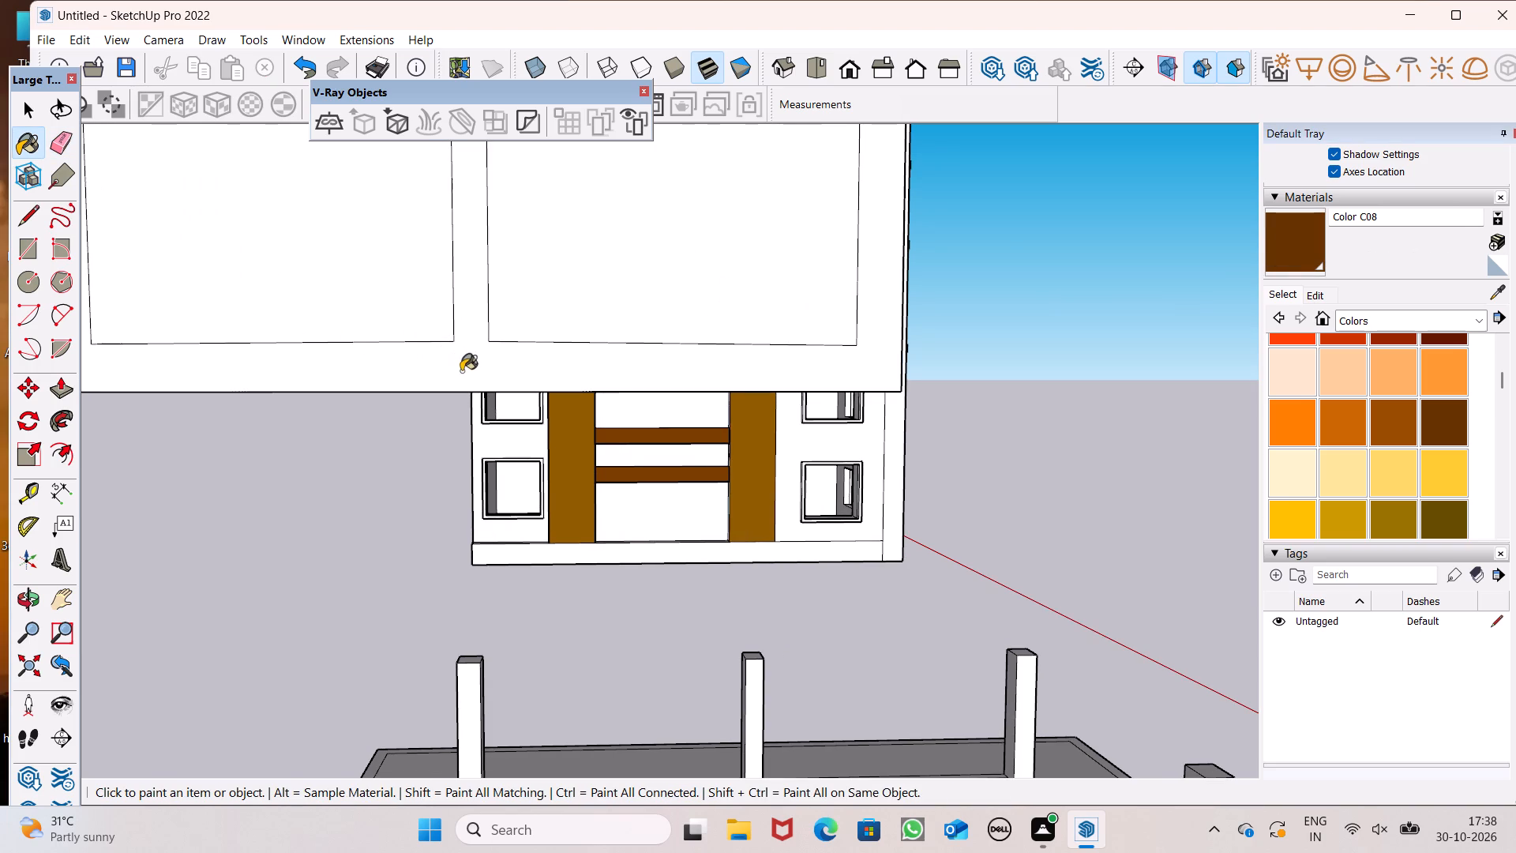
{"action": "left_click", "coordinate": [462, 371]}
Paint the back face of the window's frame and mullion with the same brown Color C08.
{"action": "scroll", "coordinate": [482, 340], "scroll_direction": "down", "scroll_amount": 14}
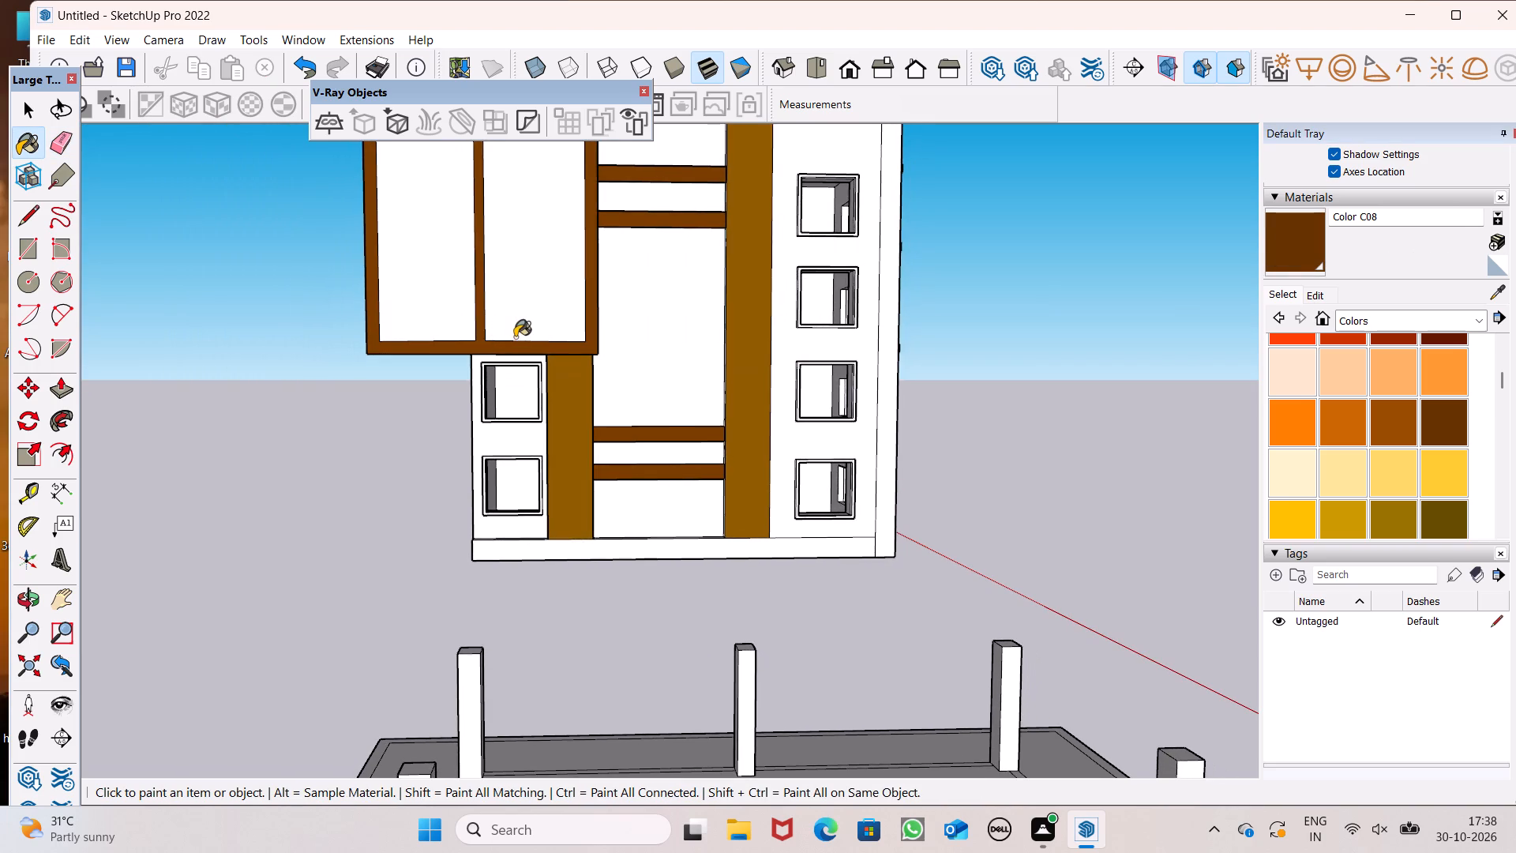
{"action": "scroll", "coordinate": [515, 337], "scroll_direction": "down", "scroll_amount": 4}
{"action": "middle_click_drag", "start_coordinate": [537, 337], "coordinate": [58, 487]}
{"action": "scroll", "coordinate": [58, 490], "scroll_direction": "up", "scroll_amount": 1}
{"action": "middle_click_drag", "start_coordinate": [562, 396], "coordinate": [189, 451]}
{"action": "scroll", "coordinate": [189, 451], "scroll_direction": "up", "scroll_amount": 1}
{"action": "scroll", "coordinate": [521, 354], "scroll_direction": "down", "scroll_amount": 1}
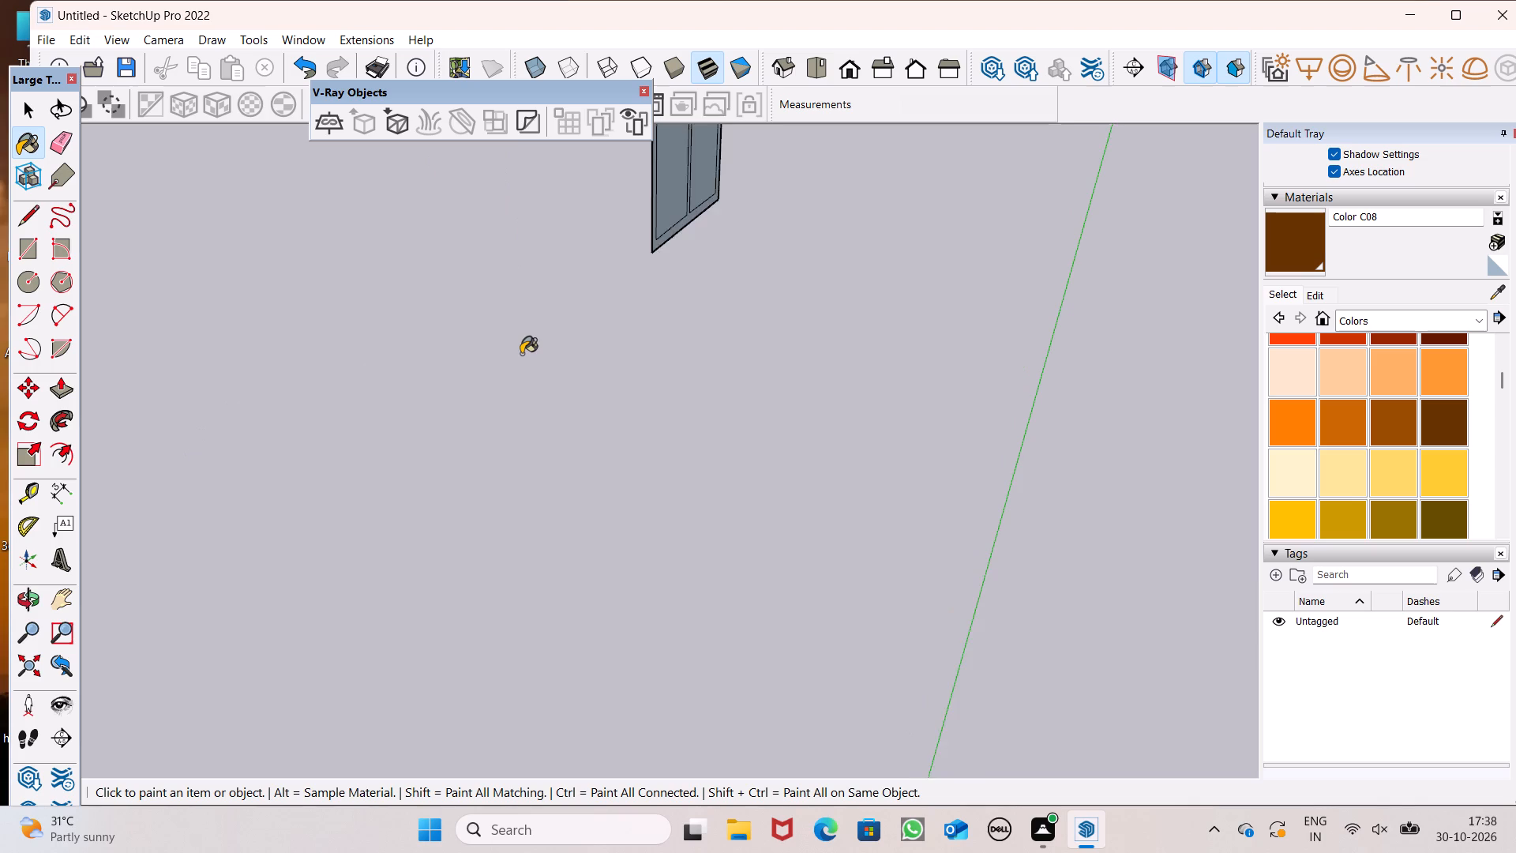
{"action": "scroll", "coordinate": [521, 354], "scroll_direction": "down", "scroll_amount": 1}
{"action": "scroll", "coordinate": [621, 308], "scroll_direction": "up", "scroll_amount": 5}
{"action": "scroll", "coordinate": [621, 291], "scroll_direction": "down", "scroll_amount": 6}
{"action": "scroll", "coordinate": [622, 267], "scroll_direction": "up", "scroll_amount": 7}
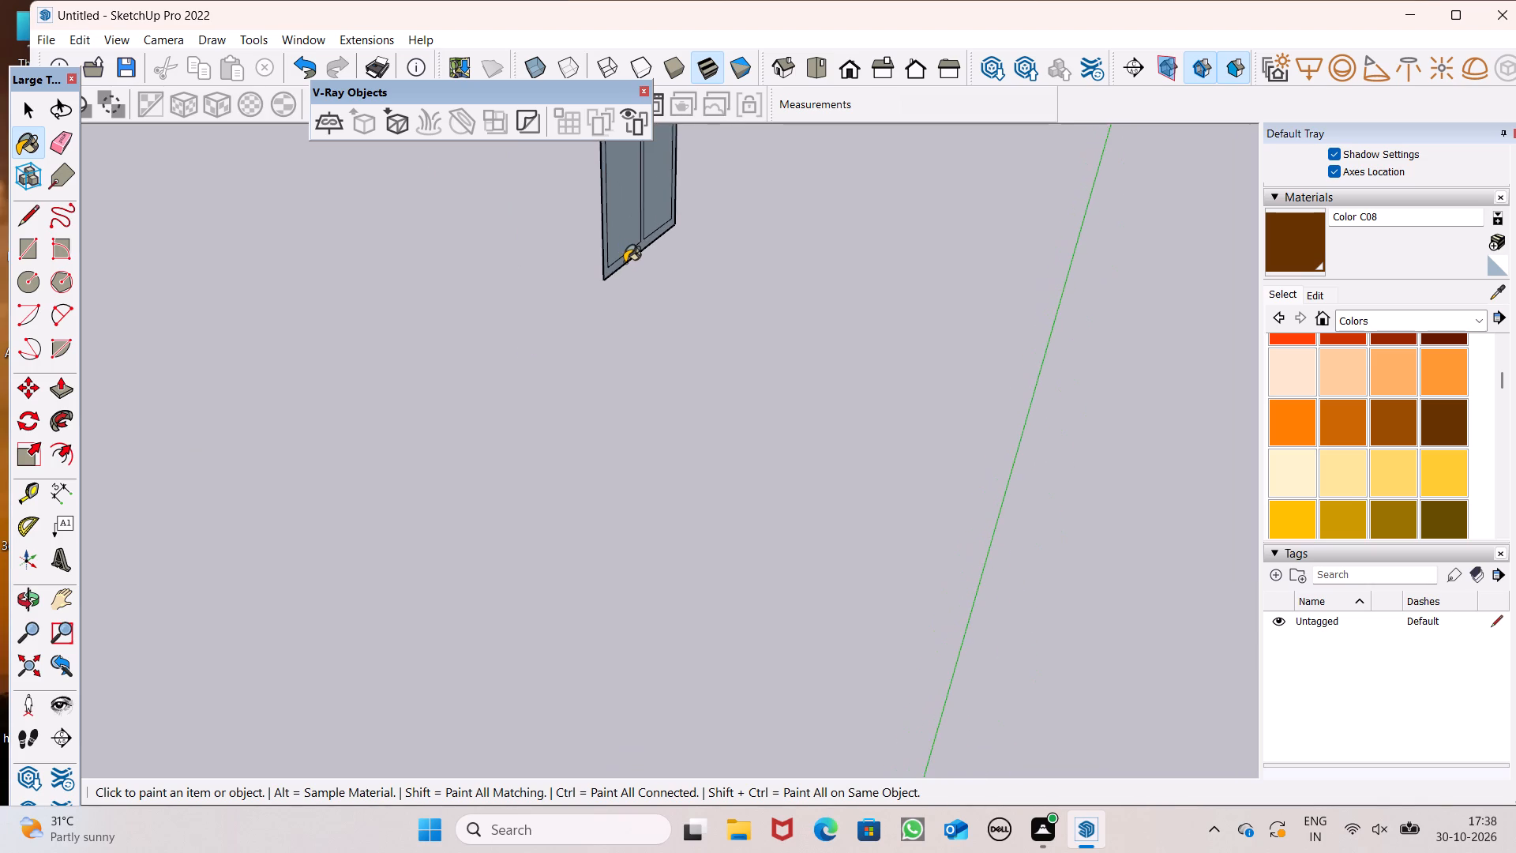
{"action": "scroll", "coordinate": [625, 262], "scroll_direction": "up", "scroll_amount": 12}
{"action": "left_click", "coordinate": [586, 275]}
Paint both panes, on their back and front faces, with Translucent Glass Gray from the Glass and Mirrors materials.
{"action": "scroll", "coordinate": [589, 317], "scroll_direction": "down", "scroll_amount": 4}
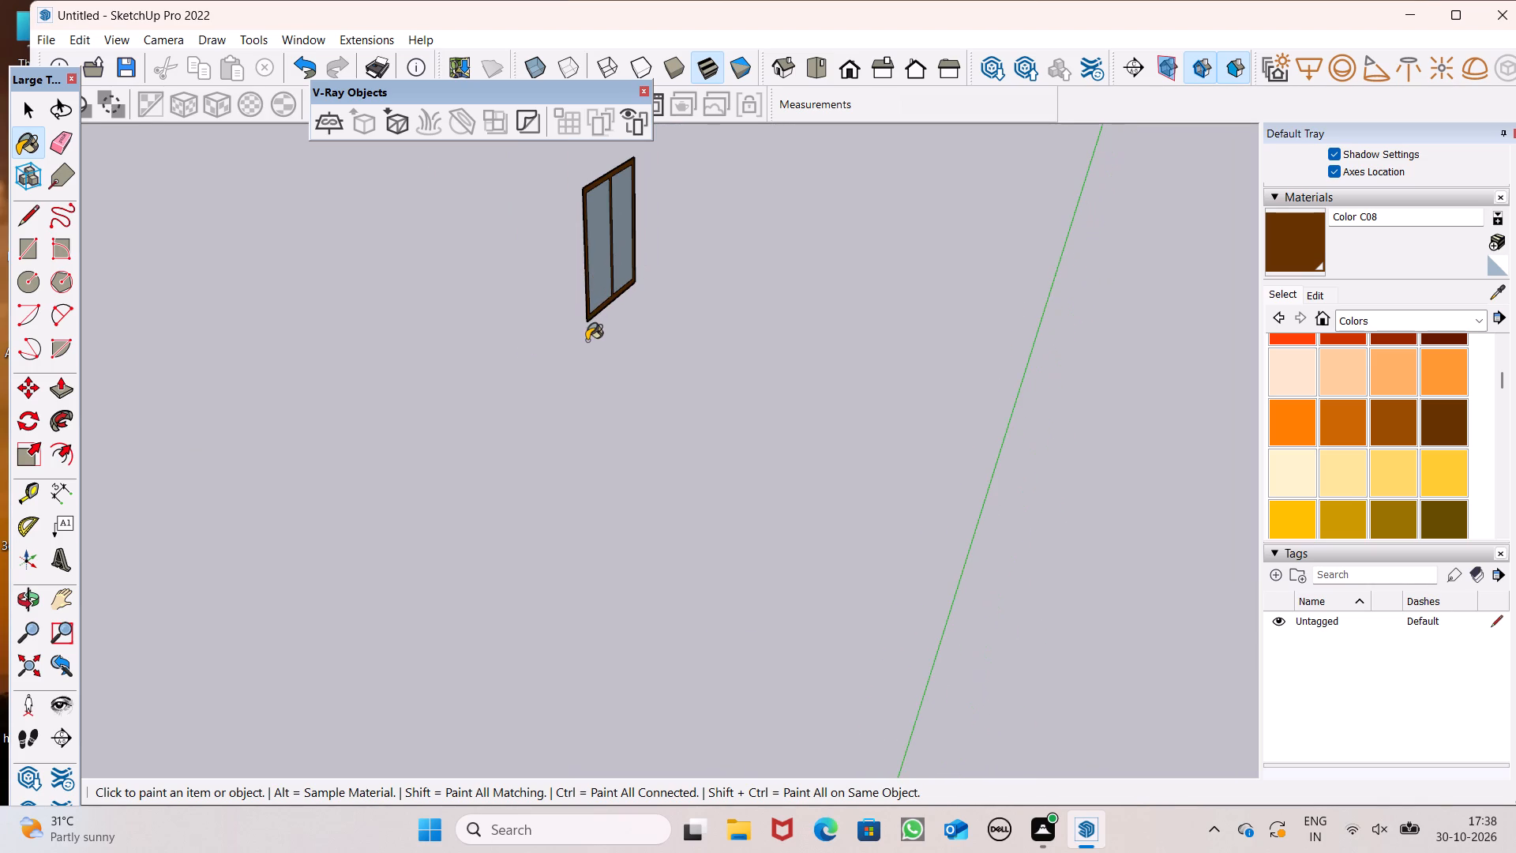
{"action": "left_click", "coordinate": [1447, 321]}
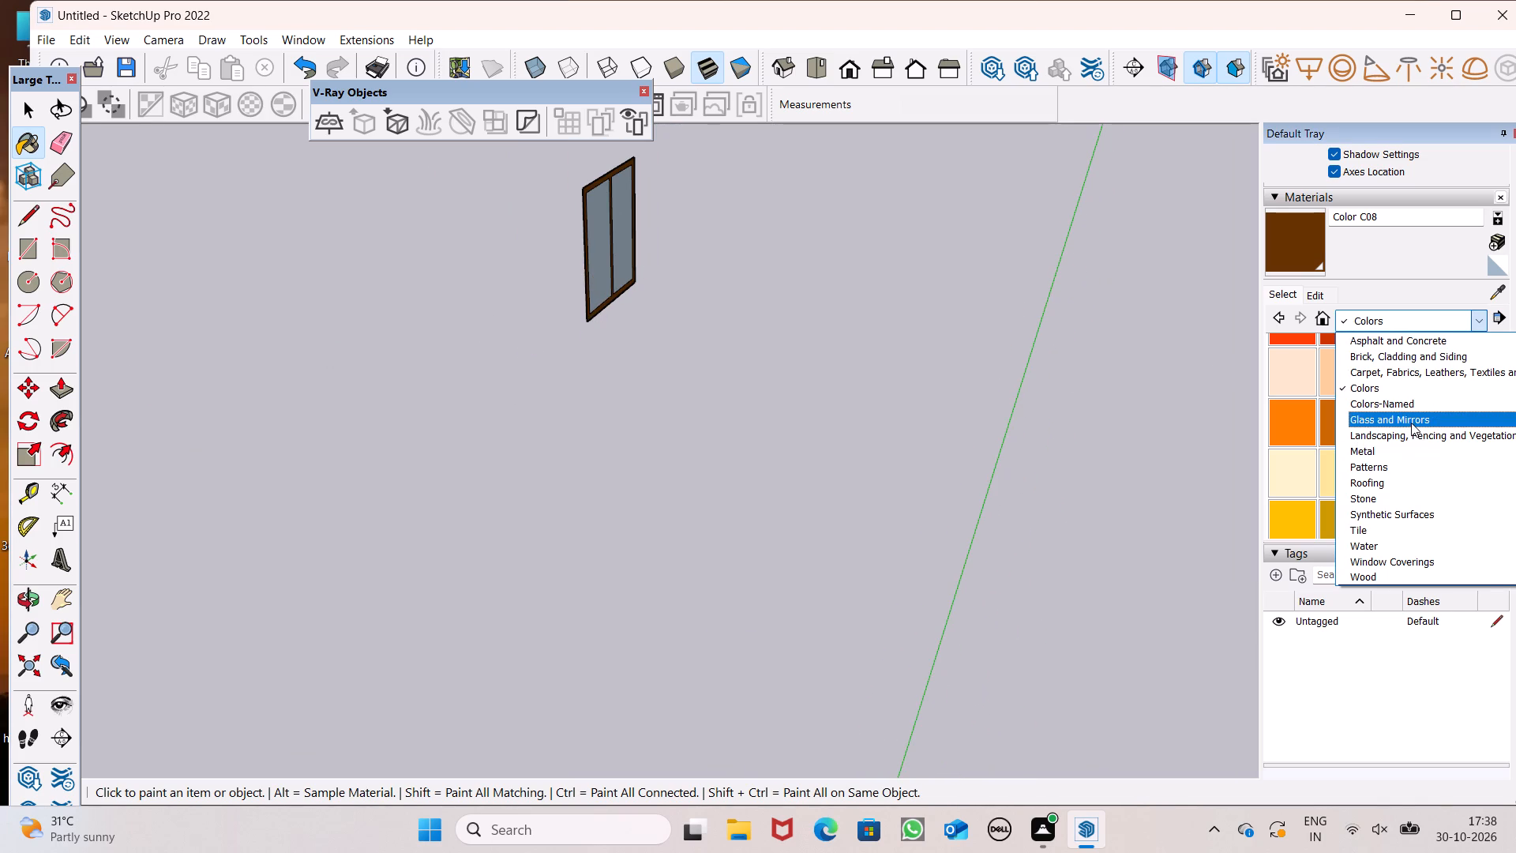
{"action": "left_click", "coordinate": [1411, 423]}
{"action": "left_click", "coordinate": [1439, 415]}
{"action": "scroll", "coordinate": [782, 262], "scroll_direction": "up", "scroll_amount": 5}
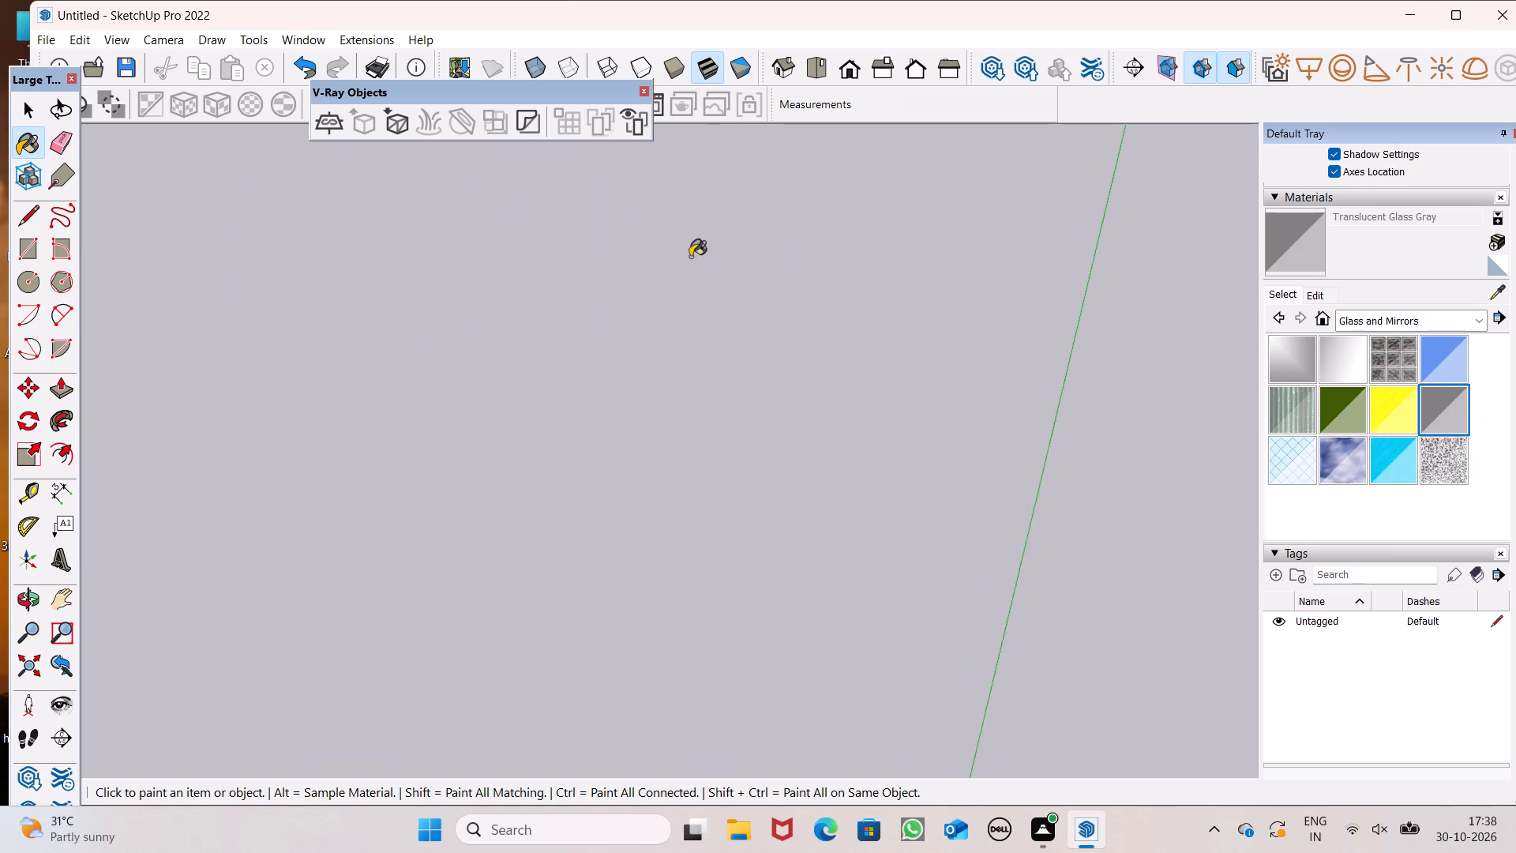
{"action": "scroll", "coordinate": [690, 257], "scroll_direction": "down", "scroll_amount": 4}
{"action": "scroll", "coordinate": [447, 219], "scroll_direction": "up", "scroll_amount": 4}
{"action": "left_click", "coordinate": [446, 218]}
{"action": "left_click", "coordinate": [389, 223]}
{"action": "middle_click_drag", "start_coordinate": [423, 310], "coordinate": [593, 344]}
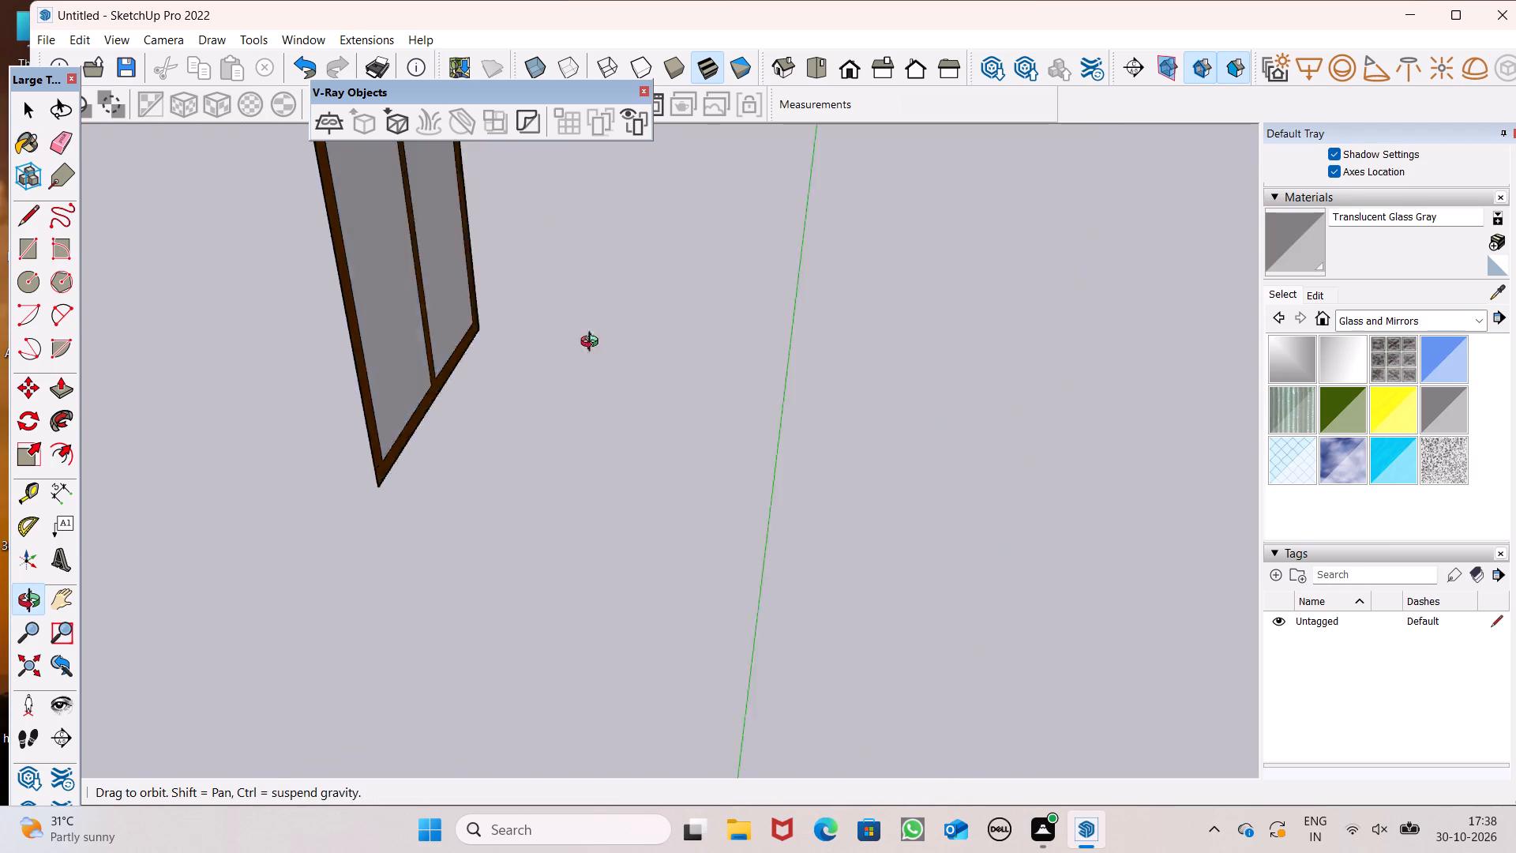
{"action": "middle_click_drag", "start_coordinate": [593, 344], "coordinate": [917, 325]}
{"action": "left_click", "coordinate": [536, 367]}
{"action": "left_click", "coordinate": [425, 328]}
Push/Pull the brown frame and mullion outward on the back side to give them thickness around the glass panes.
{"action": "scroll", "coordinate": [561, 345], "scroll_direction": "up", "scroll_amount": 1}
{"action": "middle_click_drag", "start_coordinate": [561, 345], "coordinate": [741, 194]}
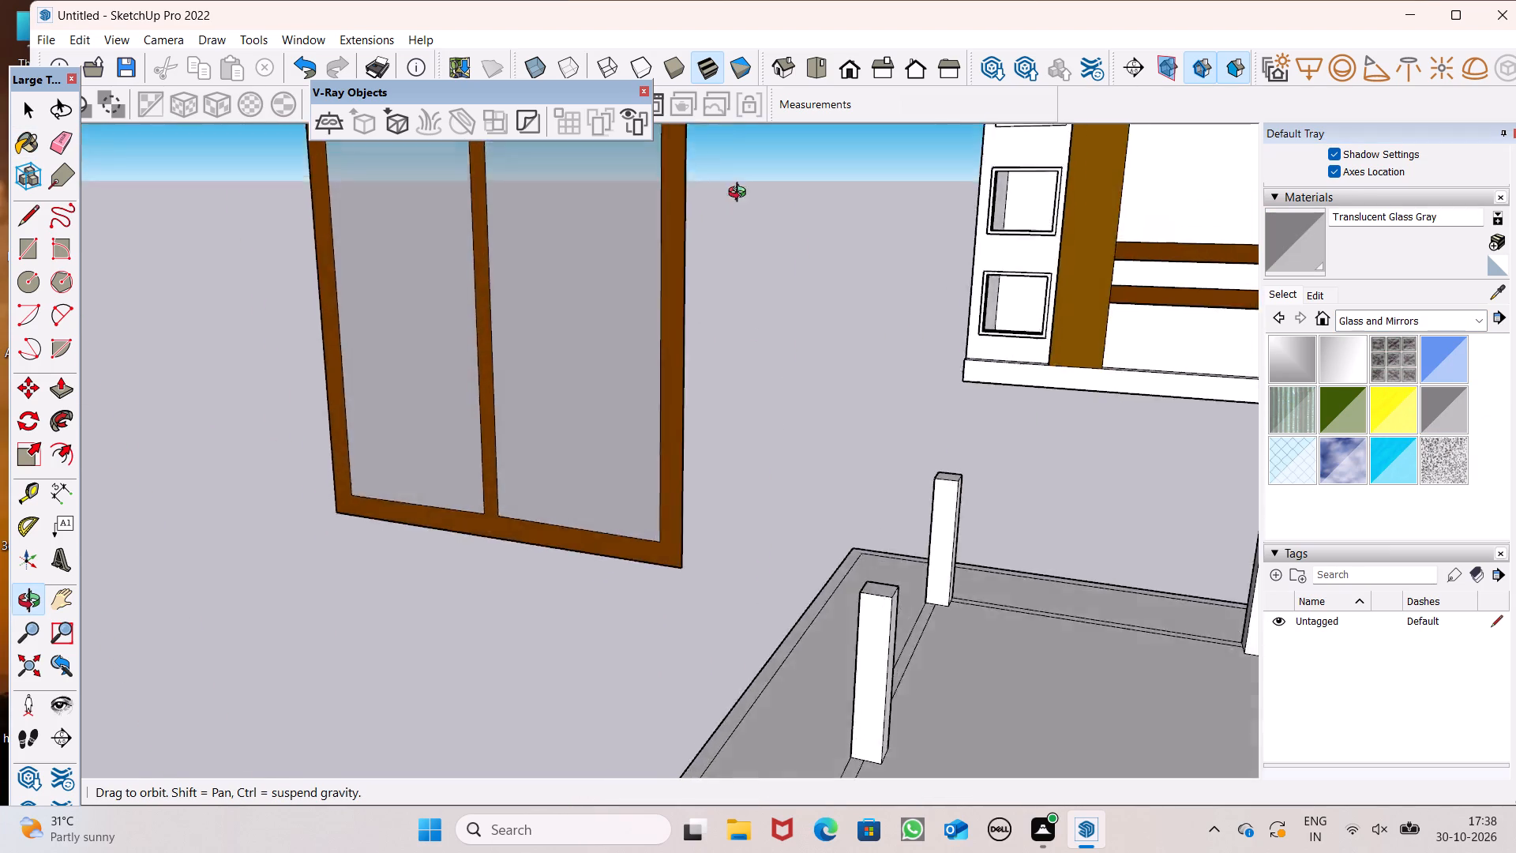
{"action": "middle_click_drag", "start_coordinate": [741, 194], "coordinate": [0, 517]}
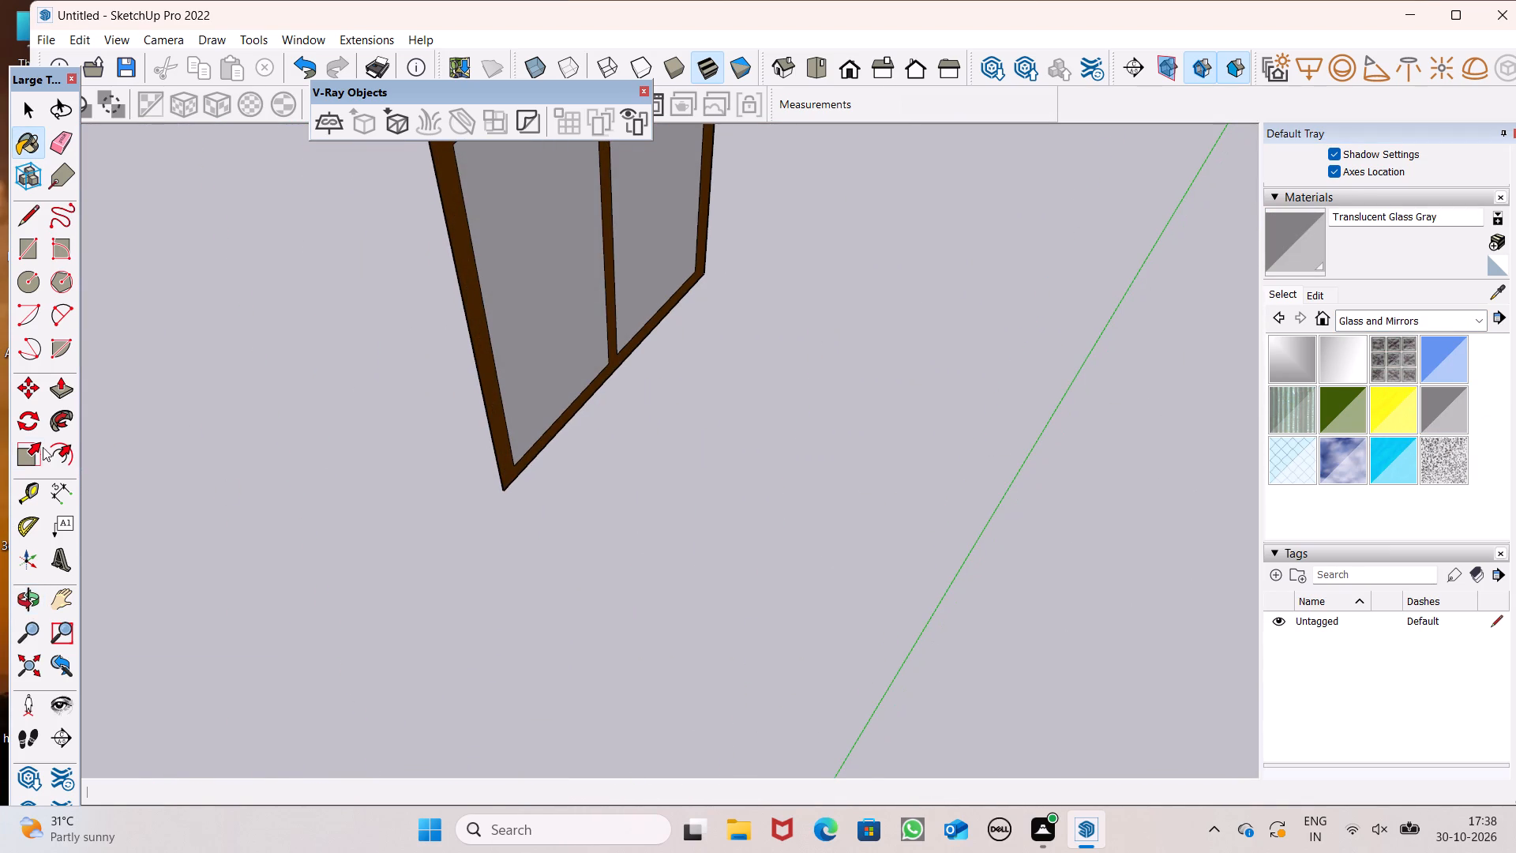
{"action": "key", "text": "space"}
{"action": "left_click", "coordinate": [60, 389]}
{"action": "scroll", "coordinate": [488, 435], "scroll_direction": "up", "scroll_amount": 1}
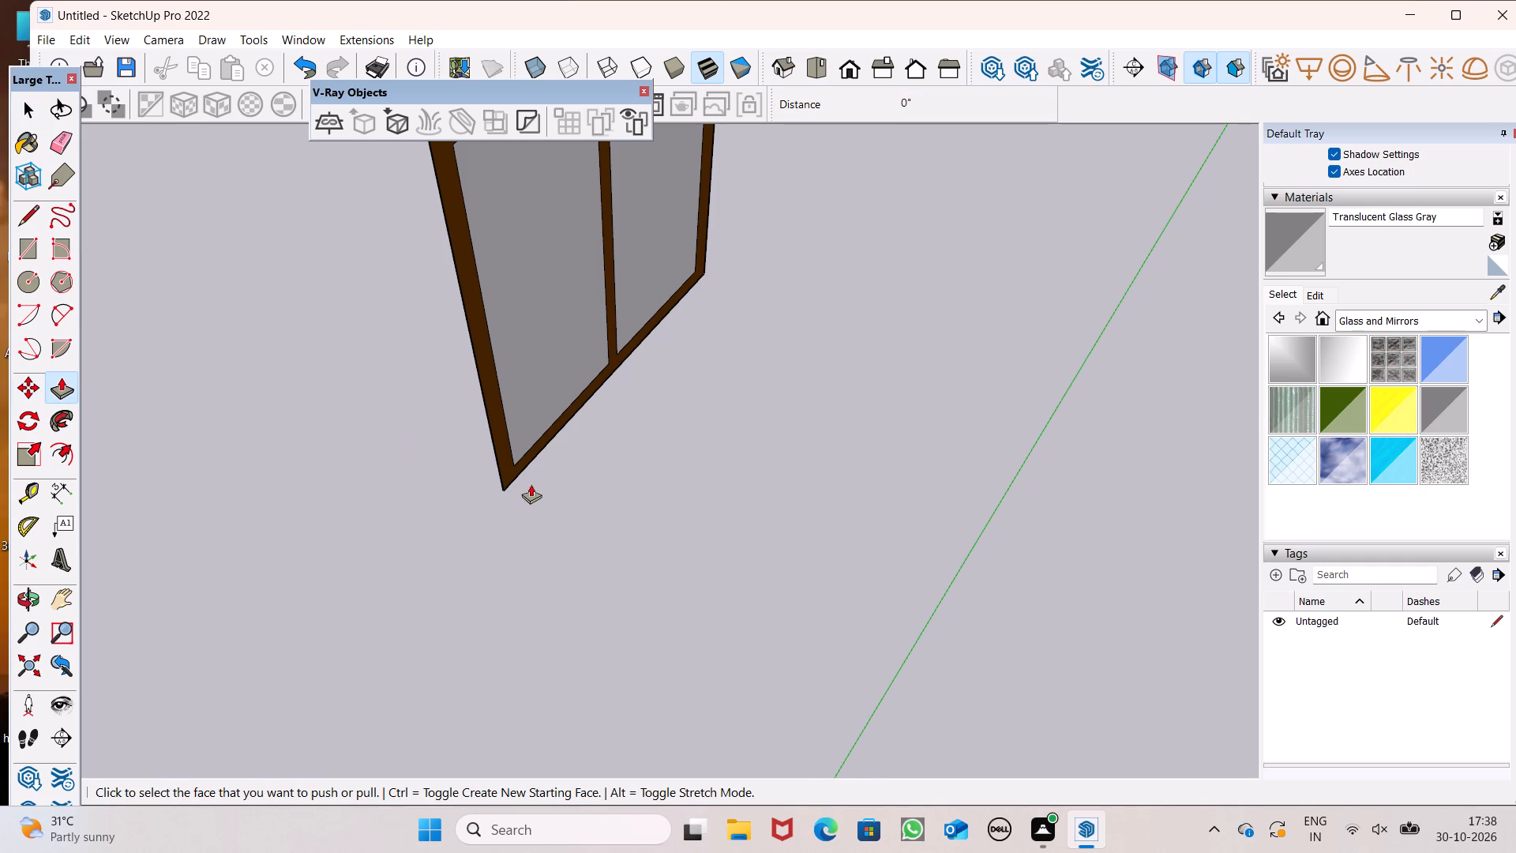
{"action": "scroll", "coordinate": [531, 488], "scroll_direction": "down", "scroll_amount": 3}
{"action": "scroll", "coordinate": [551, 479], "scroll_direction": "up", "scroll_amount": 7}
{"action": "scroll", "coordinate": [556, 523], "scroll_direction": "down", "scroll_amount": 3}
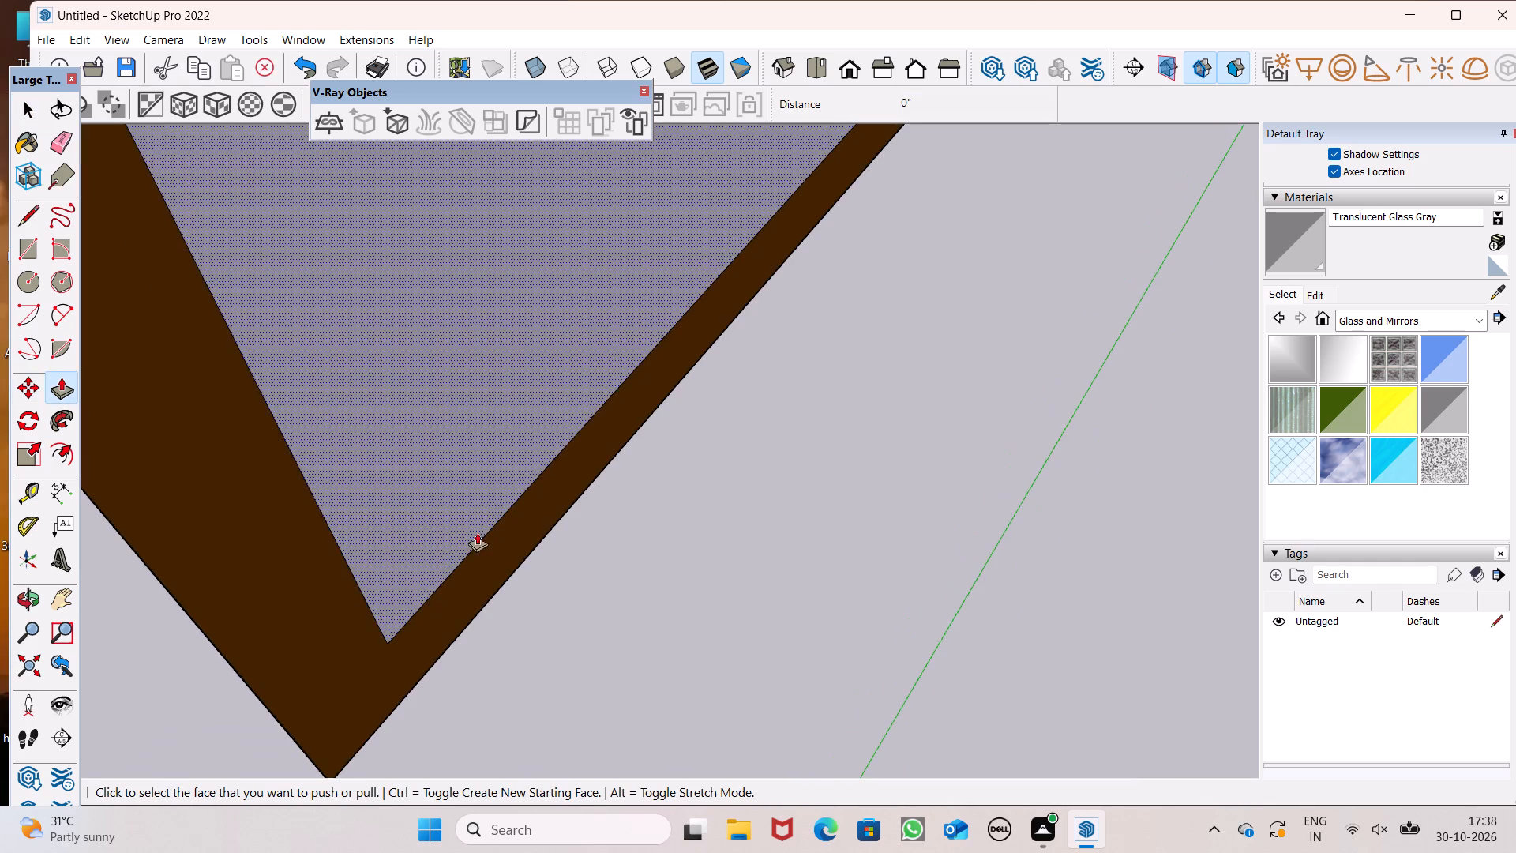
{"action": "scroll", "coordinate": [481, 547], "scroll_direction": "down", "scroll_amount": 3}
{"action": "left_click_drag", "start_coordinate": [384, 667], "coordinate": [412, 688]}
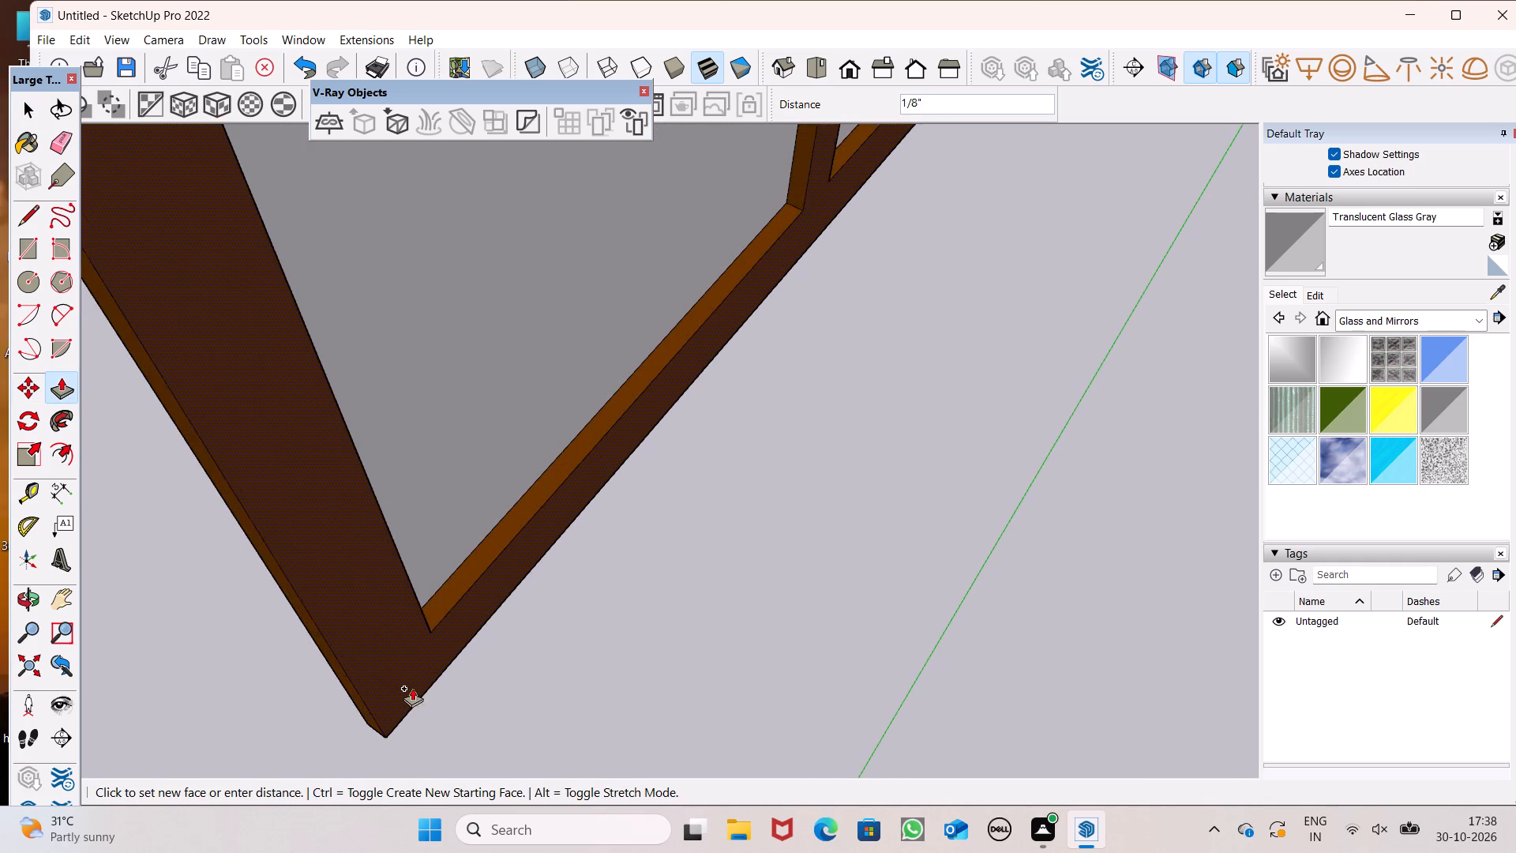
{"action": "left_click_drag", "start_coordinate": [412, 688], "coordinate": [448, 716]}
{"action": "key", "text": "space"}
{"action": "scroll", "coordinate": [441, 679], "scroll_direction": "down", "scroll_amount": 5}
{"action": "key", "text": "space"}
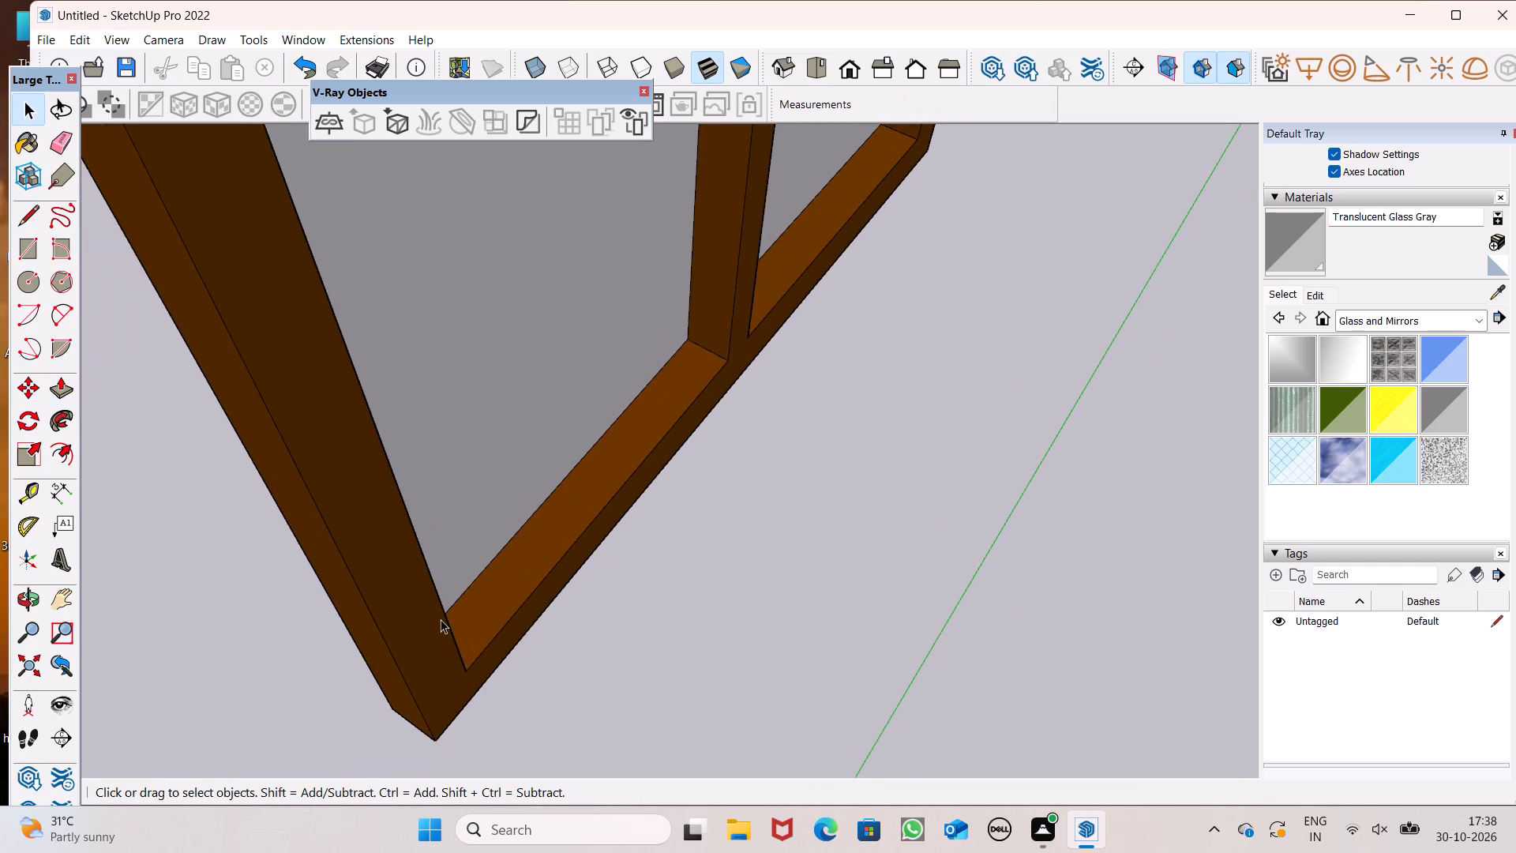
Select the whole two-pane window with all its connected geometry and make it a group.
{"action": "scroll", "coordinate": [441, 619], "scroll_direction": "down", "scroll_amount": 4}
{"action": "middle_click_drag", "start_coordinate": [449, 632], "coordinate": [1102, 388]}
{"action": "scroll", "coordinate": [685, 489], "scroll_direction": "down", "scroll_amount": 5}
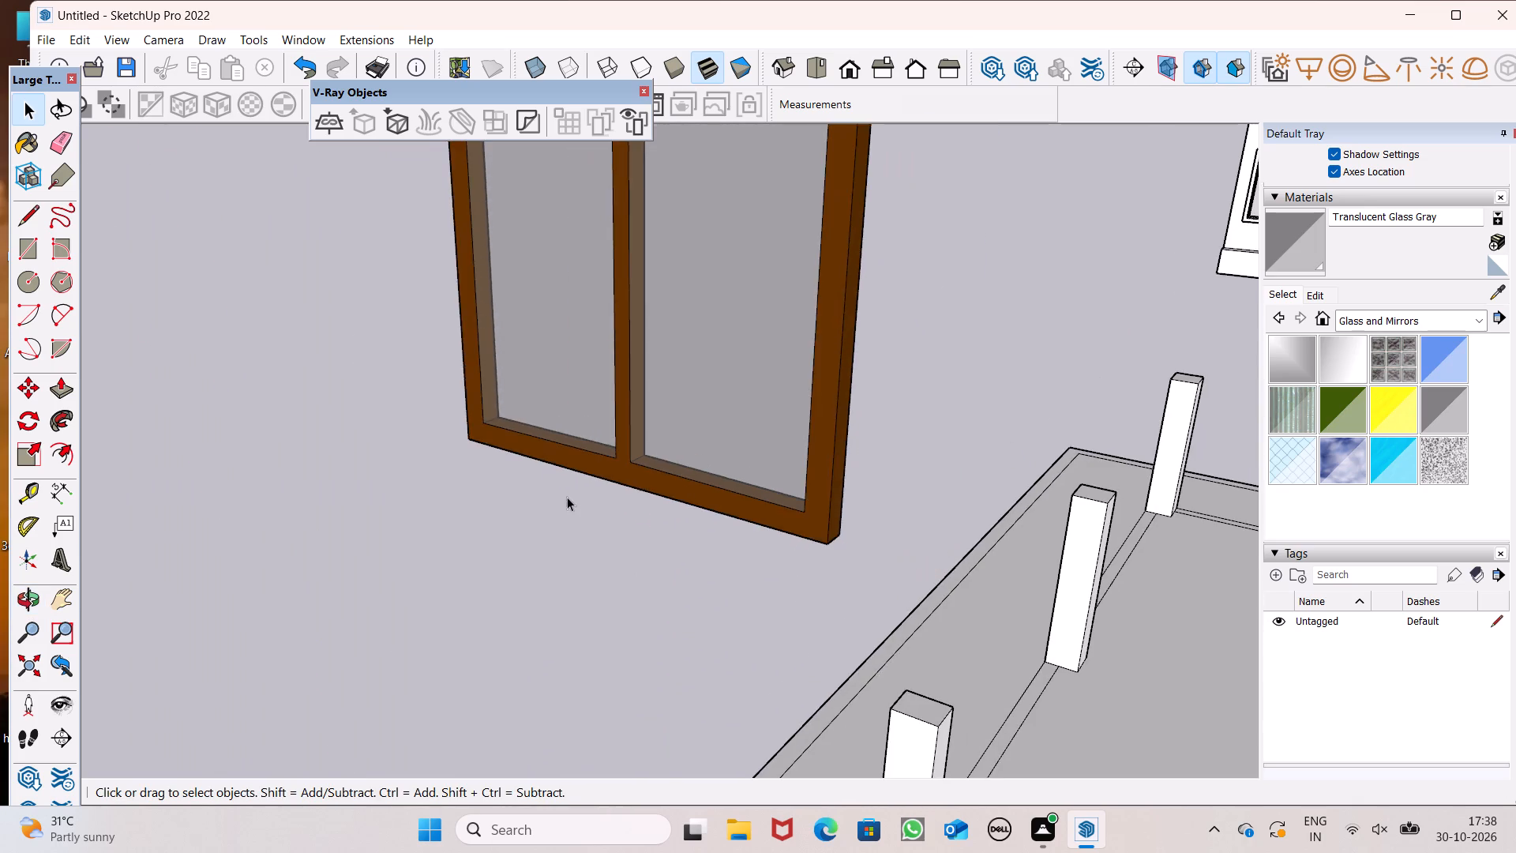
{"action": "scroll", "coordinate": [567, 497], "scroll_direction": "down", "scroll_amount": 4}
{"action": "middle_click_drag", "start_coordinate": [505, 562], "coordinate": [591, 581]}
{"action": "middle_click_drag", "start_coordinate": [591, 581], "coordinate": [585, 556]}
{"action": "scroll", "coordinate": [568, 484], "scroll_direction": "up", "scroll_amount": 1}
{"action": "scroll", "coordinate": [568, 484], "scroll_direction": "down", "scroll_amount": 2}
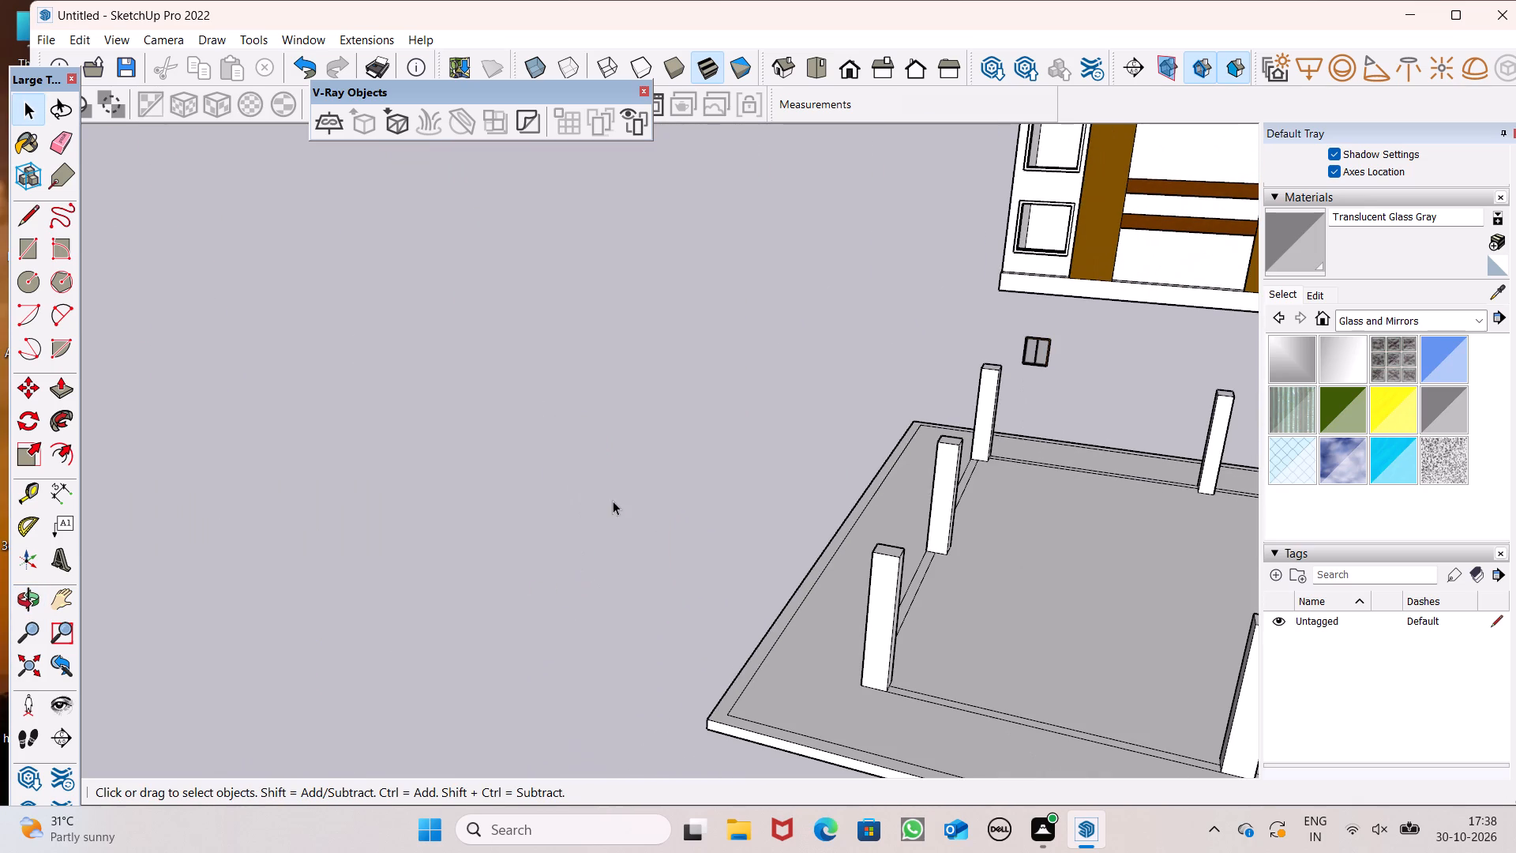
{"action": "scroll", "coordinate": [1001, 378], "scroll_direction": "up", "scroll_amount": 4}
{"action": "scroll", "coordinate": [1030, 353], "scroll_direction": "down", "scroll_amount": 1}
{"action": "scroll", "coordinate": [1094, 385], "scroll_direction": "down", "scroll_amount": 3}
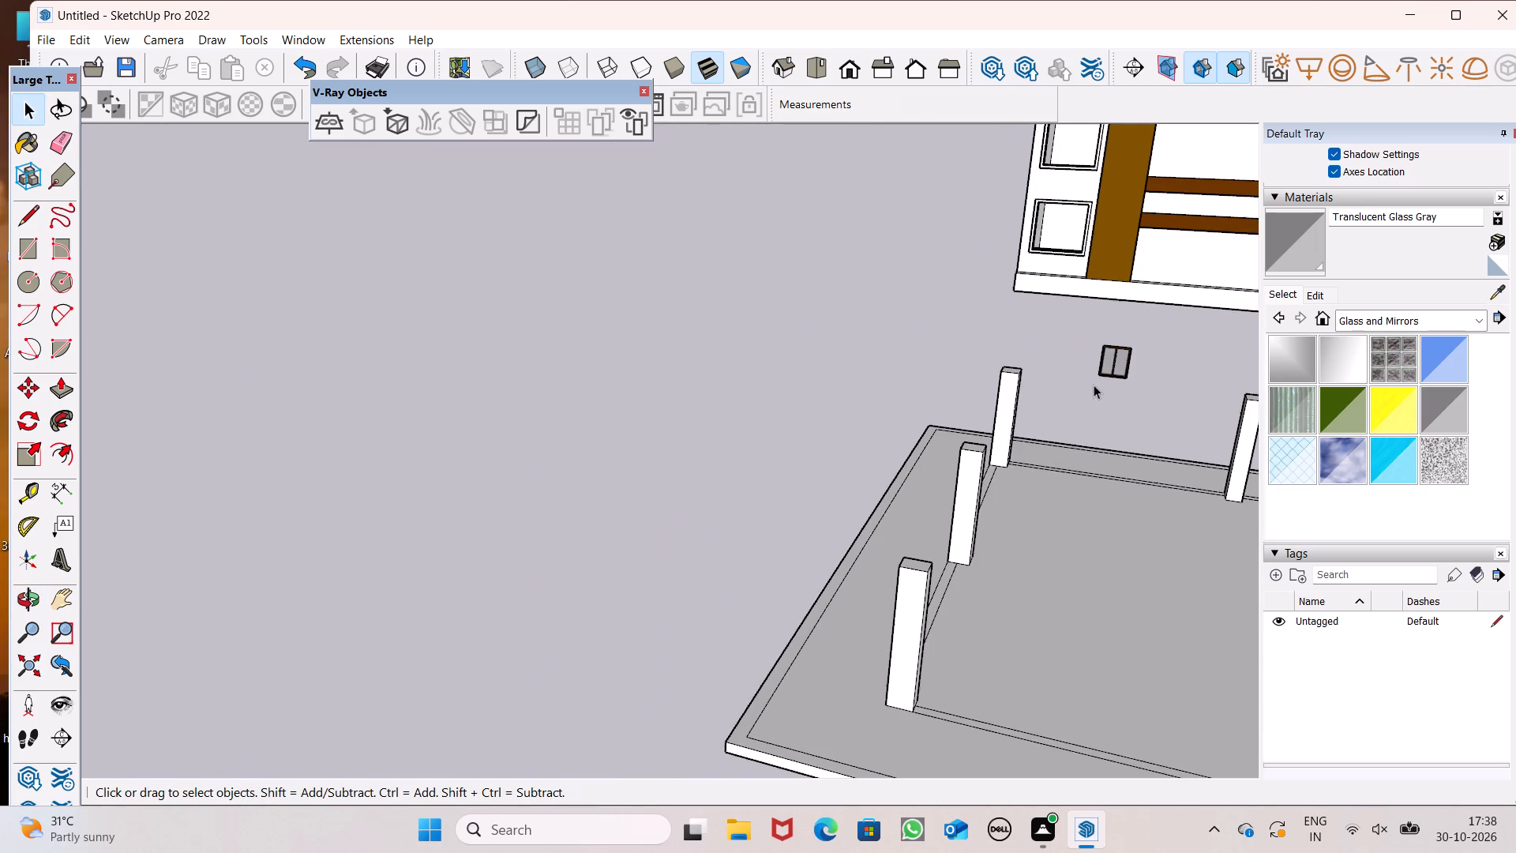
{"action": "scroll", "coordinate": [1231, 309], "scroll_direction": "up", "scroll_amount": 3}
{"action": "scroll", "coordinate": [1161, 320], "scroll_direction": "down", "scroll_amount": 3}
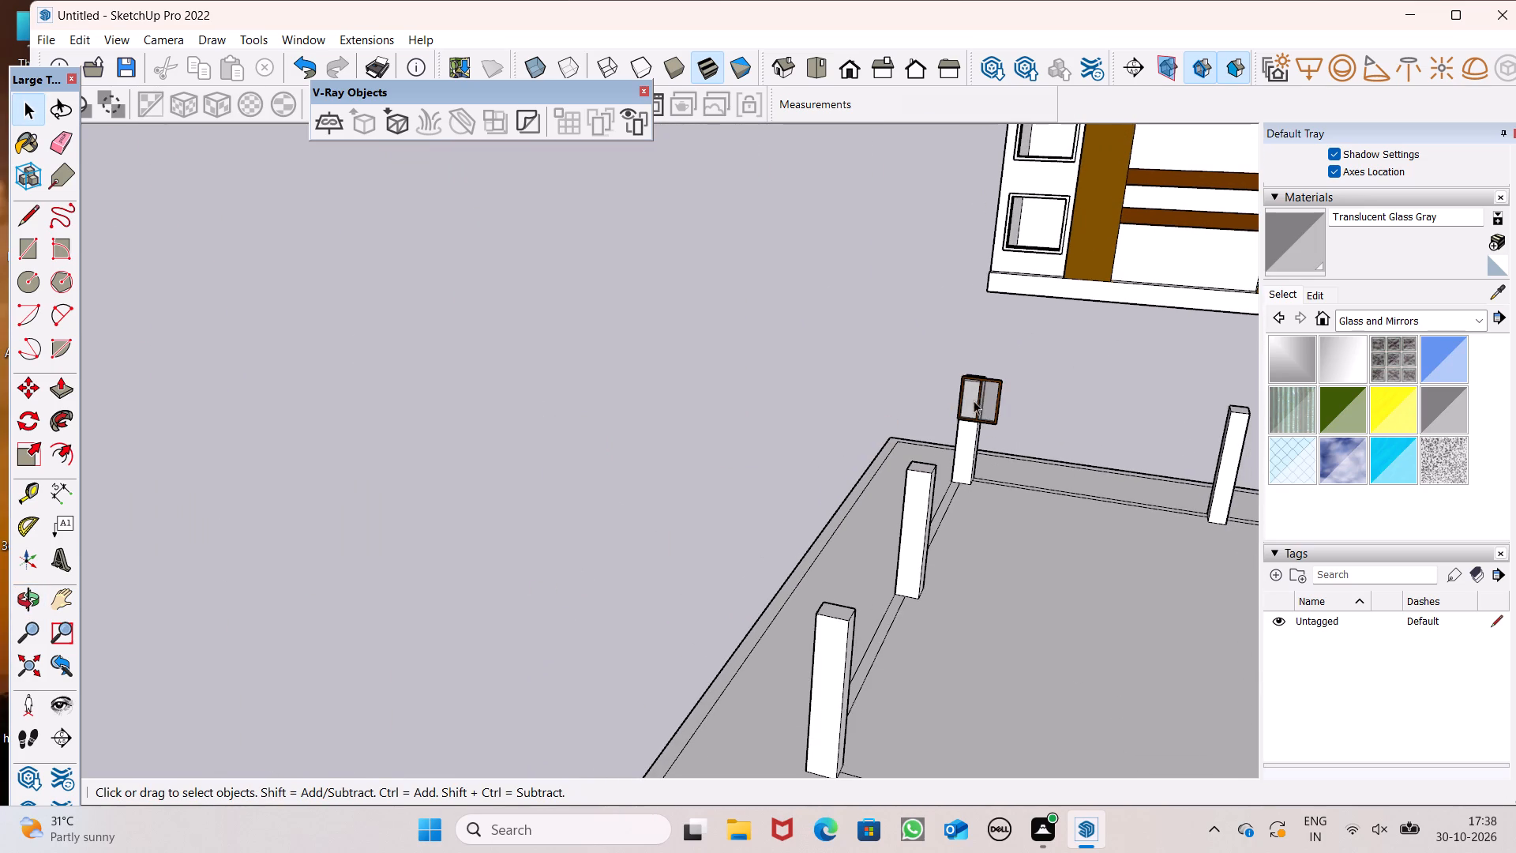
{"action": "triple_click", "coordinate": [981, 399]}
{"action": "left_click", "coordinate": [981, 399]}
{"action": "right_click", "coordinate": [981, 396]}
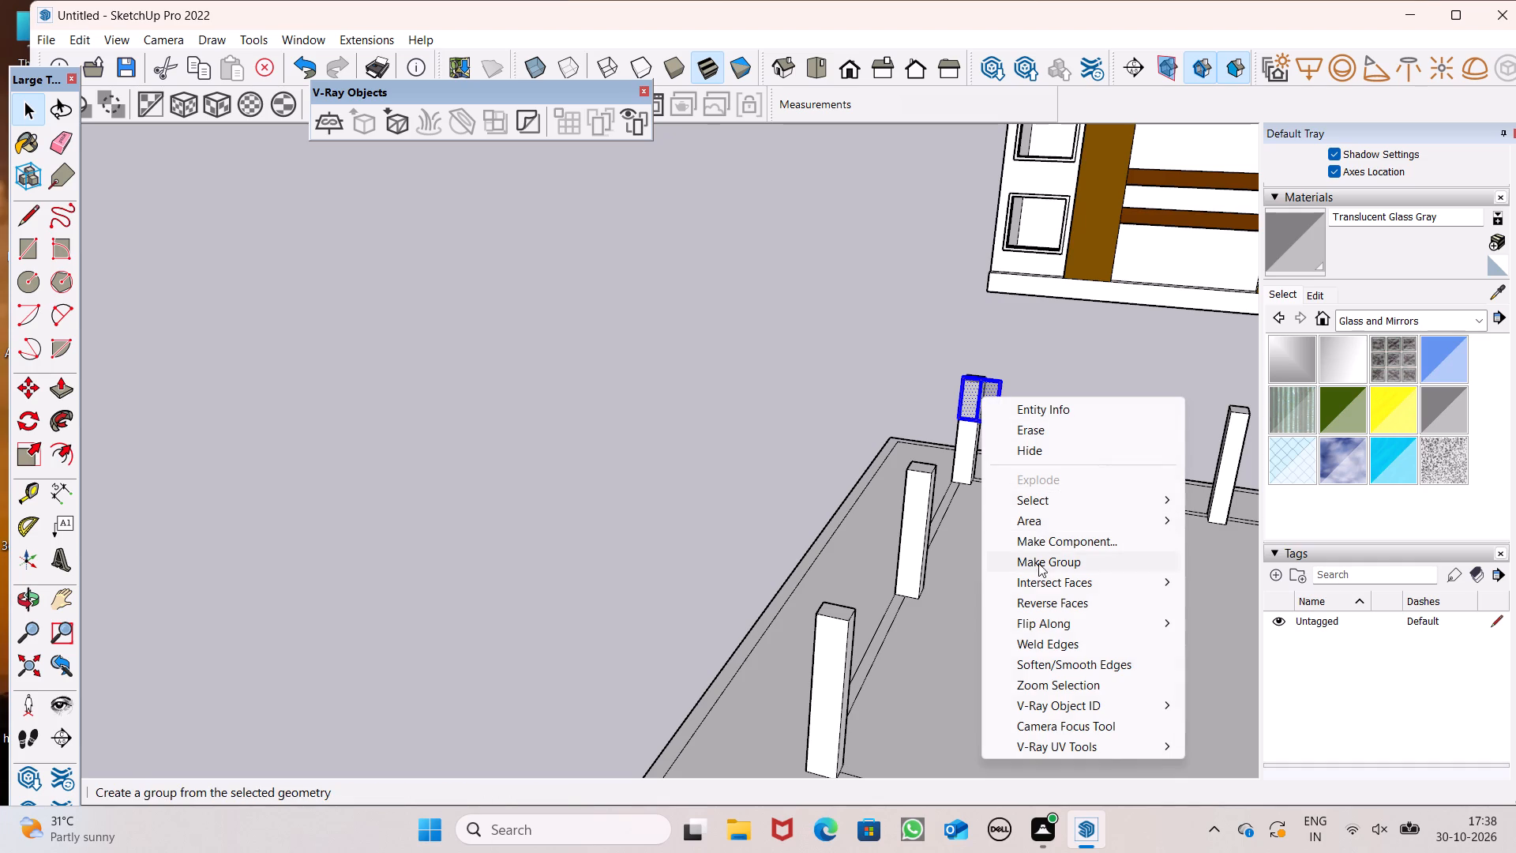
{"action": "left_click", "coordinate": [1043, 563]}
Move the window group up toward the facade, in line with the lowest opening in the column beside the building's corner.
{"action": "scroll", "coordinate": [871, 396], "scroll_direction": "down", "scroll_amount": 1}
{"action": "key", "text": "m"}
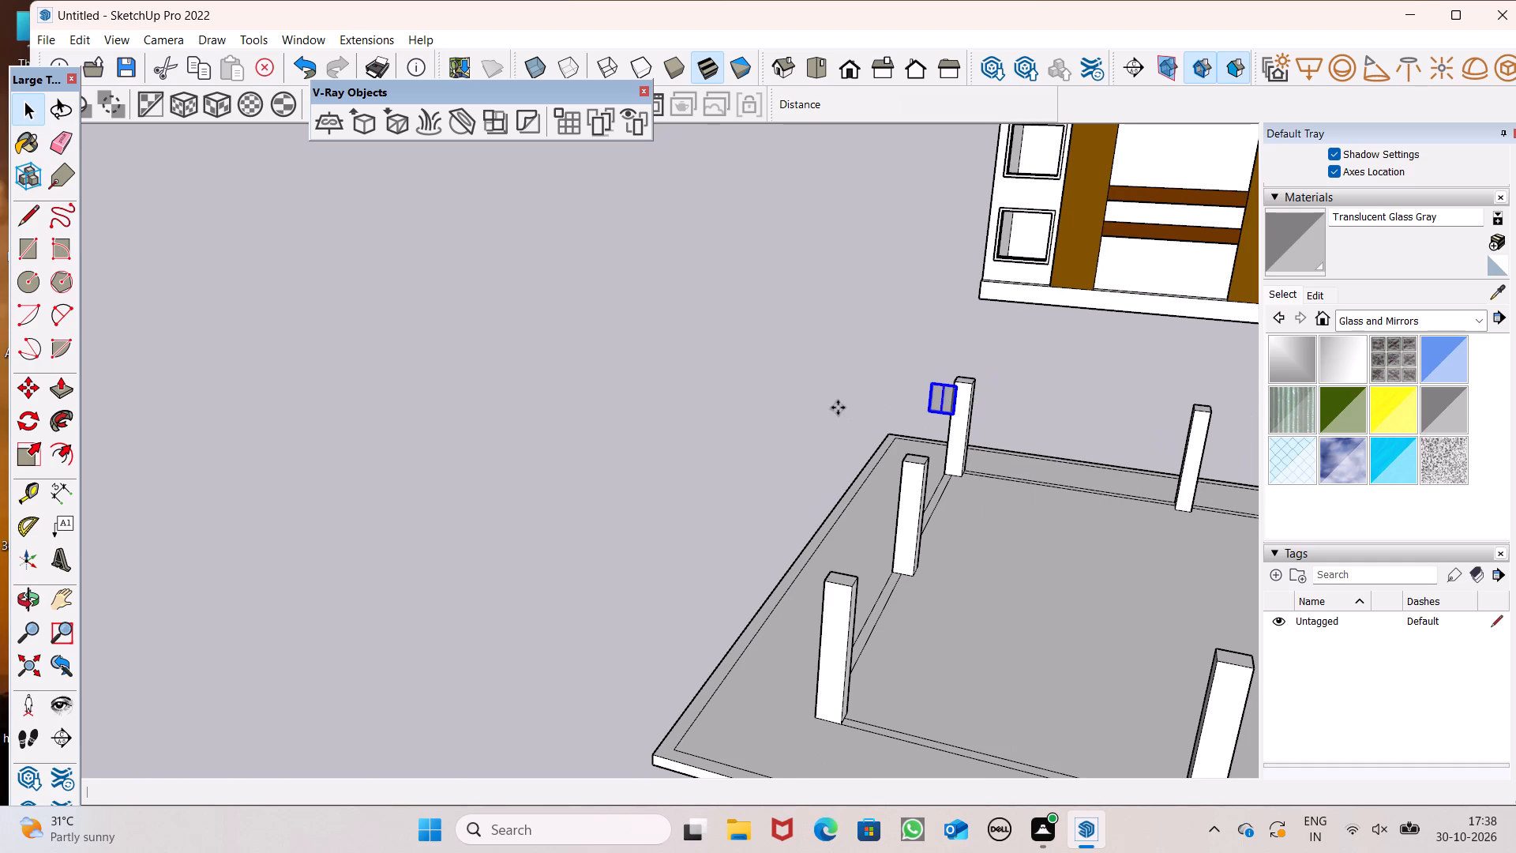
{"action": "key", "text": "Return"}
{"action": "left_click_drag", "start_coordinate": [953, 418], "coordinate": [986, 309]}
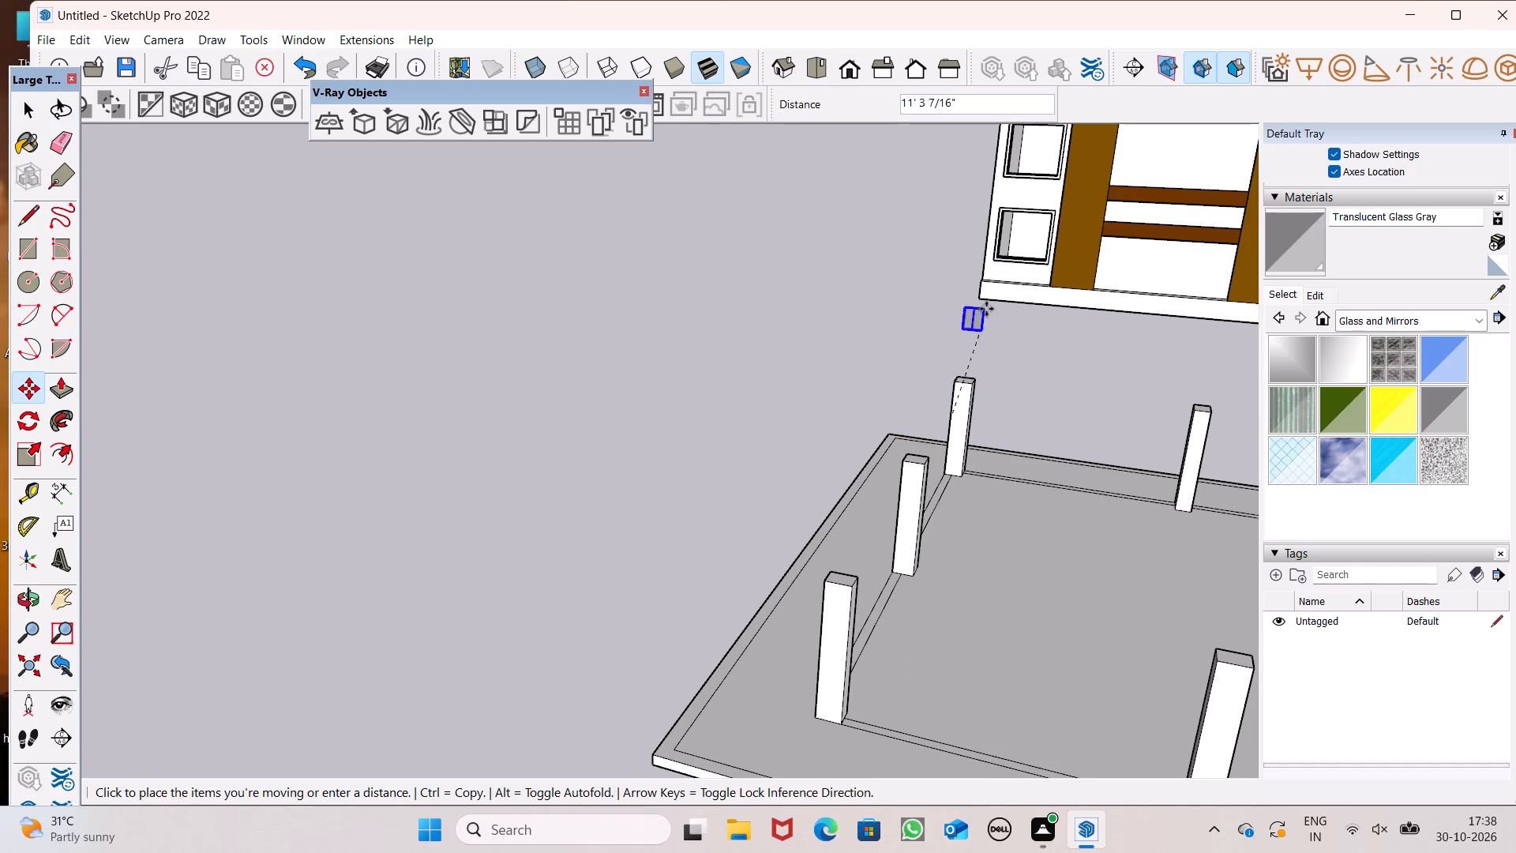
{"action": "left_click_drag", "start_coordinate": [986, 309], "coordinate": [1044, 258]}
{"action": "scroll", "coordinate": [1075, 199], "scroll_direction": "up", "scroll_amount": 7}
{"action": "scroll", "coordinate": [1076, 234], "scroll_direction": "down", "scroll_amount": 5}
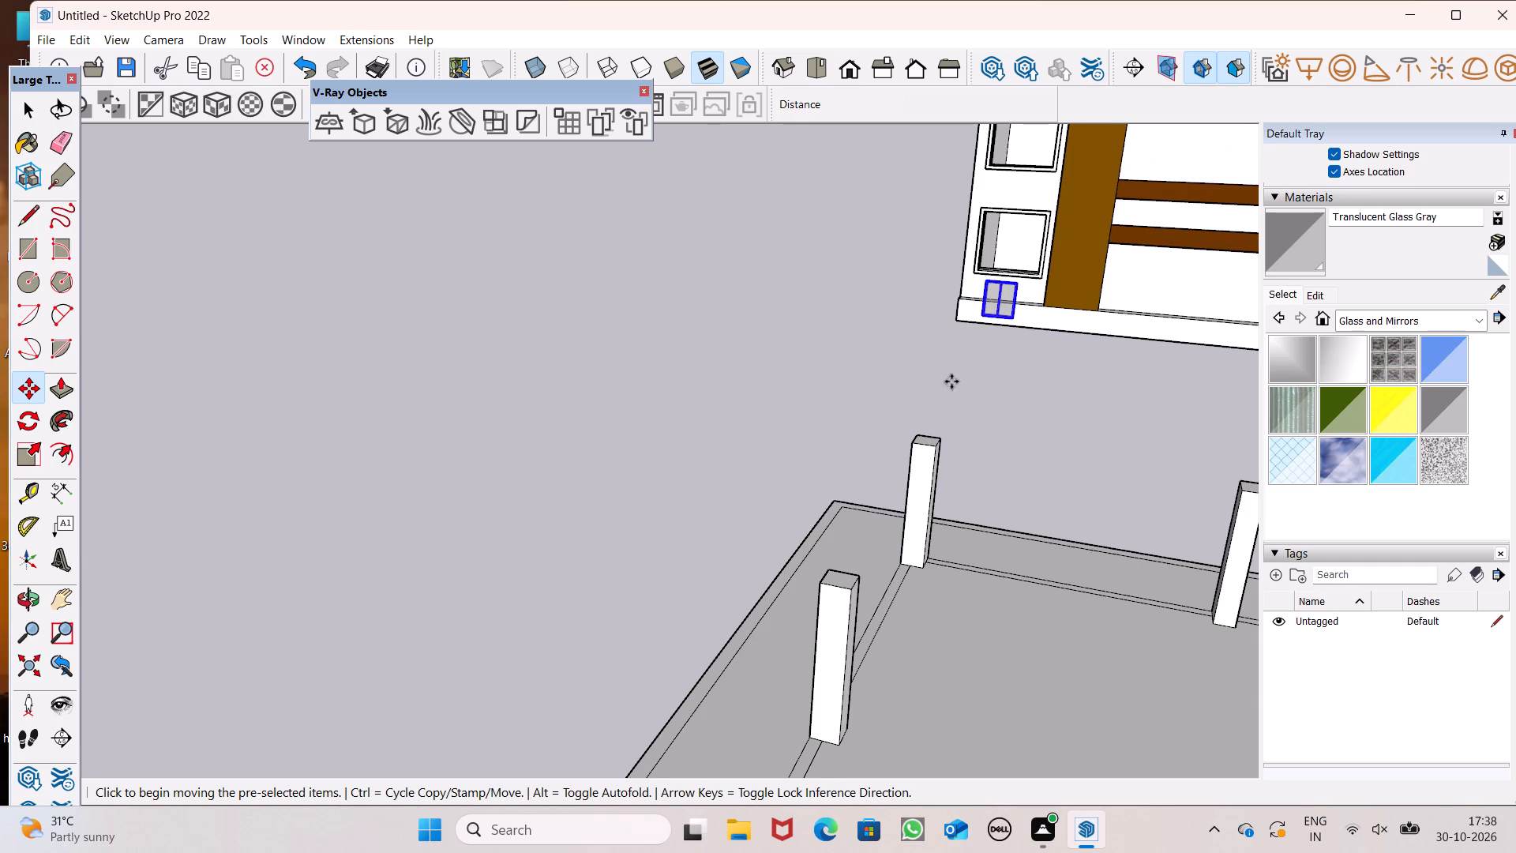
{"action": "scroll", "coordinate": [1016, 308], "scroll_direction": "up", "scroll_amount": 5}
{"action": "left_click_drag", "start_coordinate": [1010, 326], "coordinate": [1025, 265]}
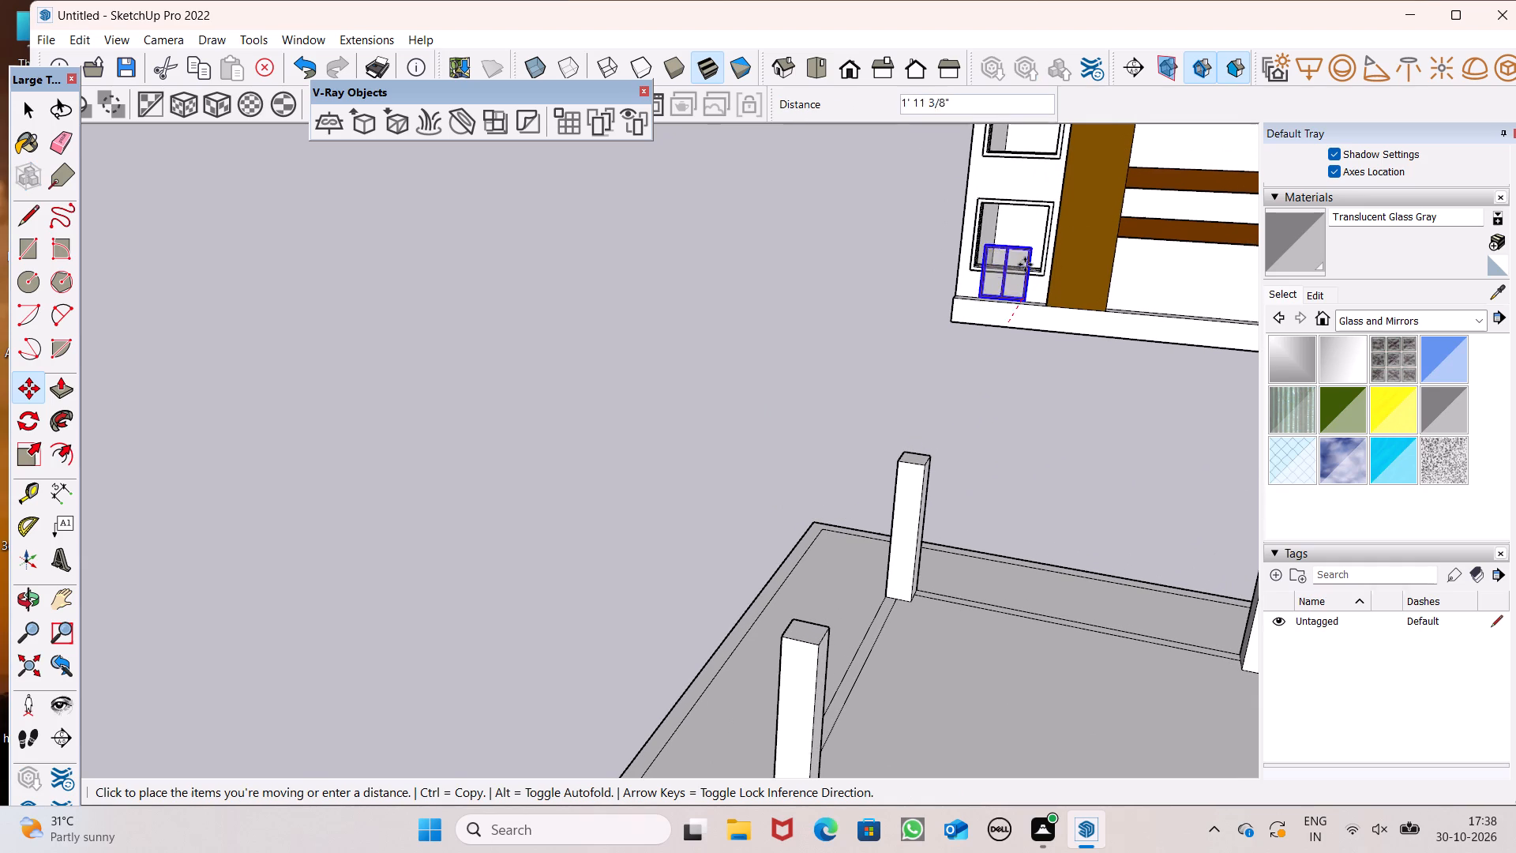
{"action": "left_click_drag", "start_coordinate": [1025, 265], "coordinate": [1038, 265]}
{"action": "scroll", "coordinate": [1011, 231], "scroll_direction": "up", "scroll_amount": 9}
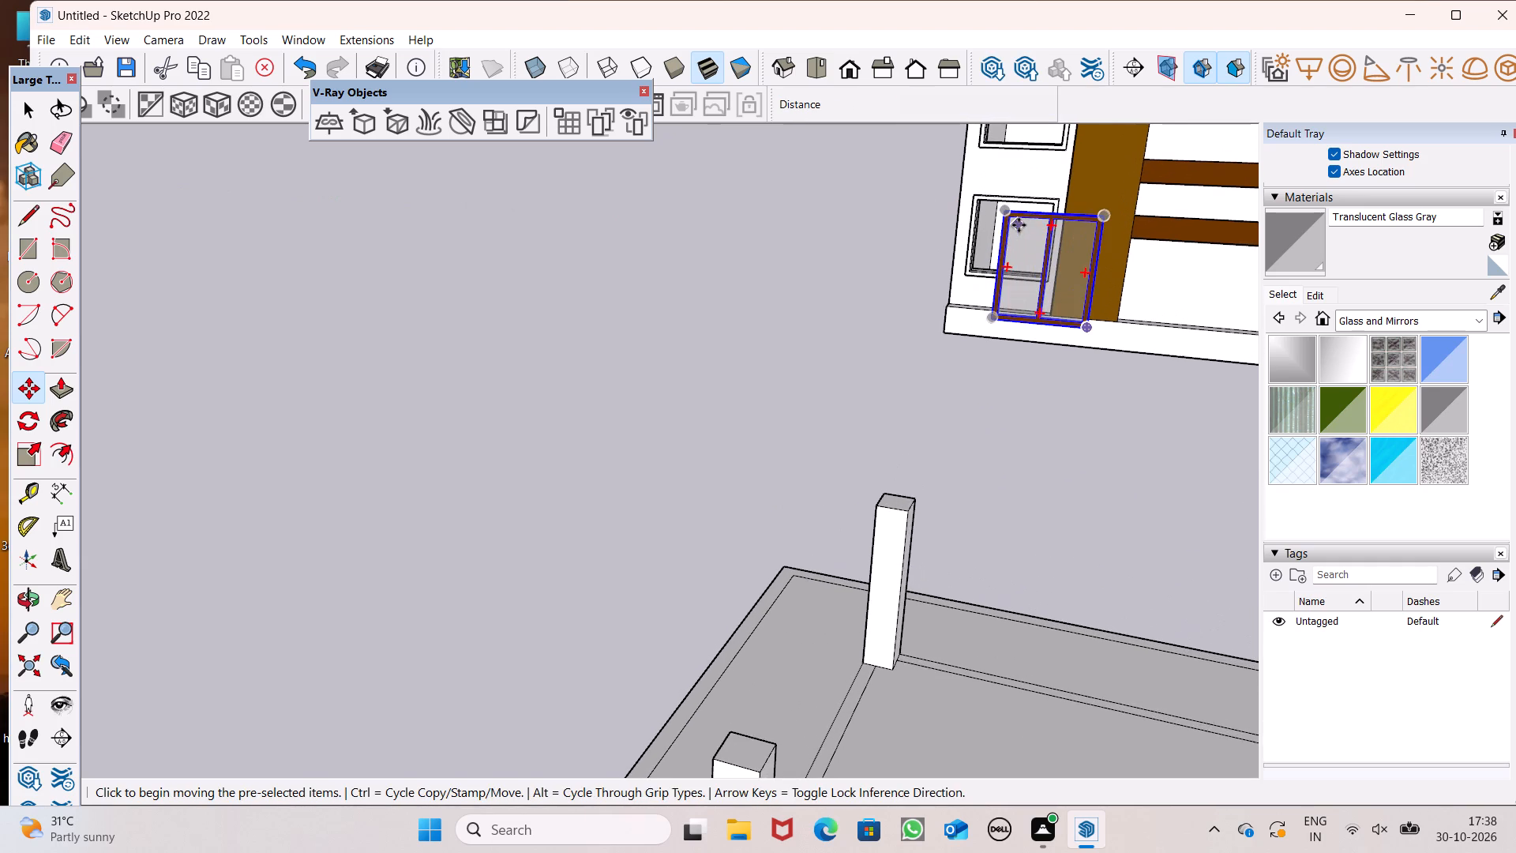
{"action": "scroll", "coordinate": [1034, 175], "scroll_direction": "down", "scroll_amount": 3}
{"action": "left_click_drag", "start_coordinate": [1054, 226], "coordinate": [1017, 244]}
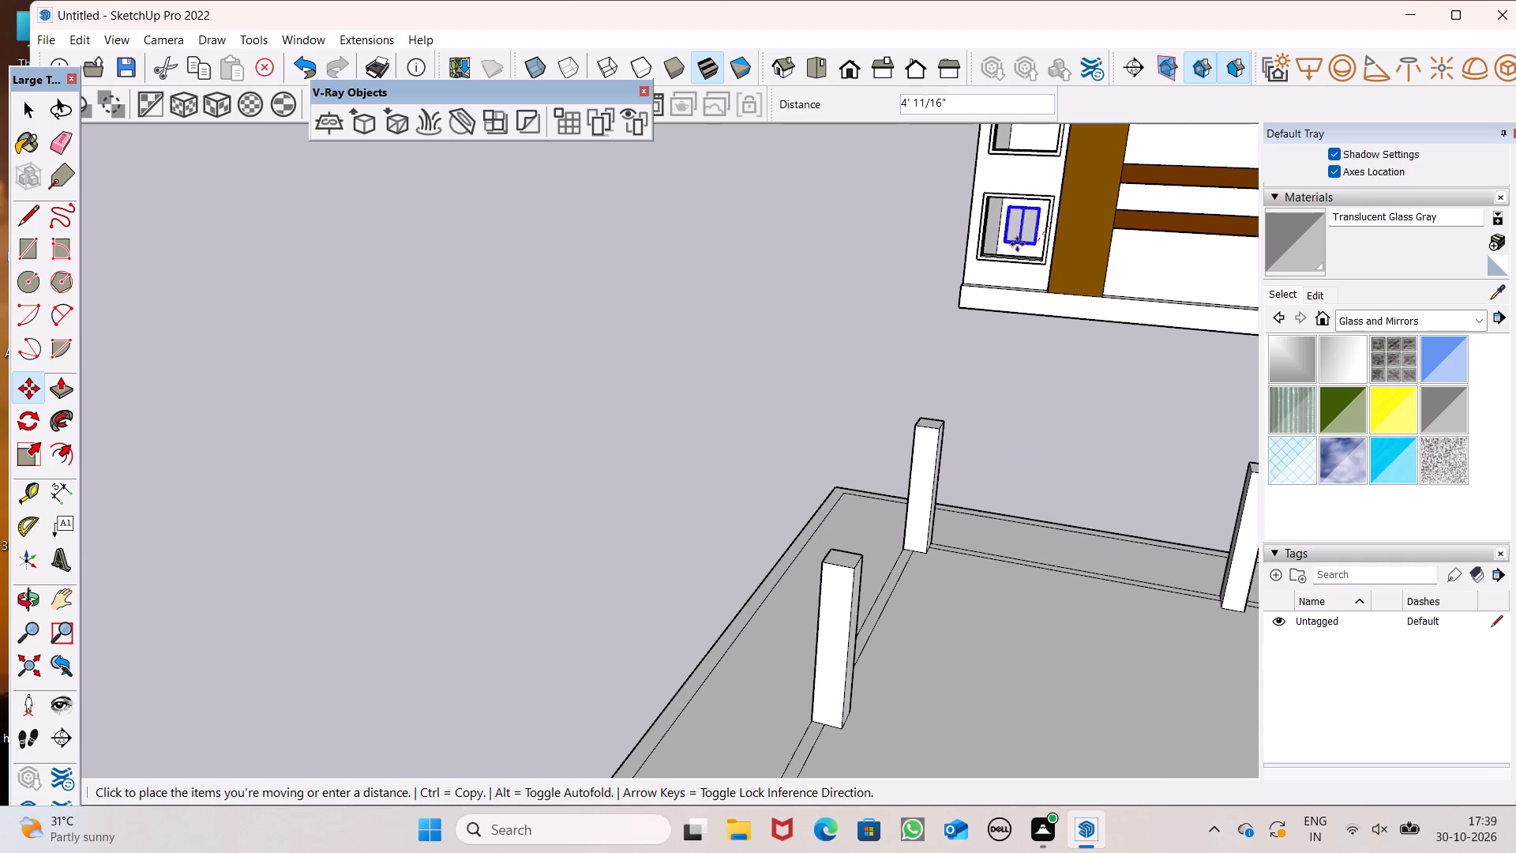
{"action": "left_click_drag", "start_coordinate": [1017, 244], "coordinate": [1028, 250]}
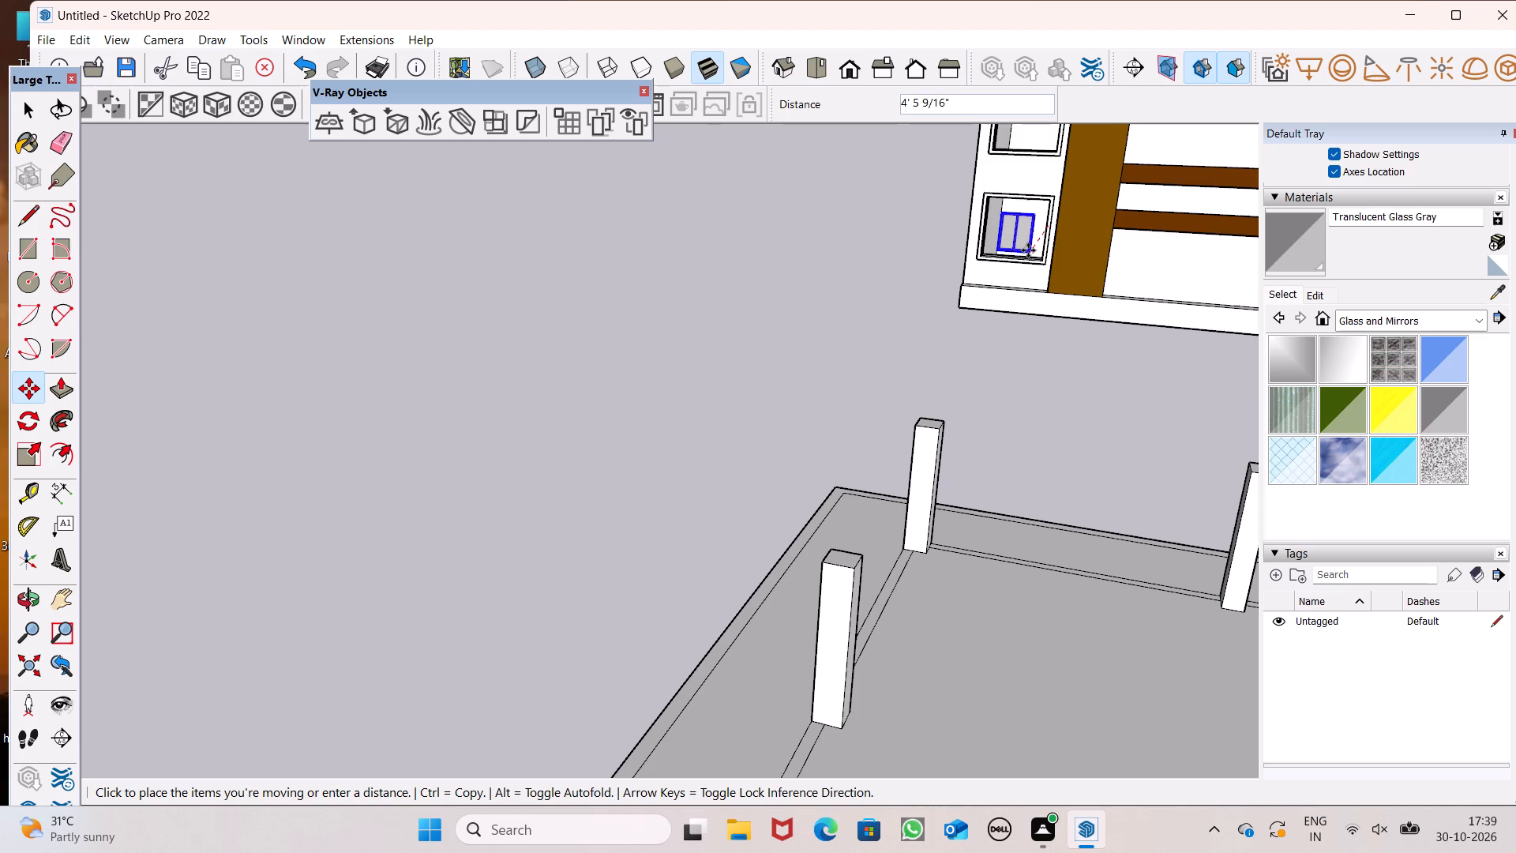
{"action": "left_click_drag", "start_coordinate": [1028, 250], "coordinate": [1031, 250]}
Move the window group across to the facade, onto the bottom ledge of the lowest opening beside the corner.
{"action": "scroll", "coordinate": [1027, 240], "scroll_direction": "up", "scroll_amount": 10}
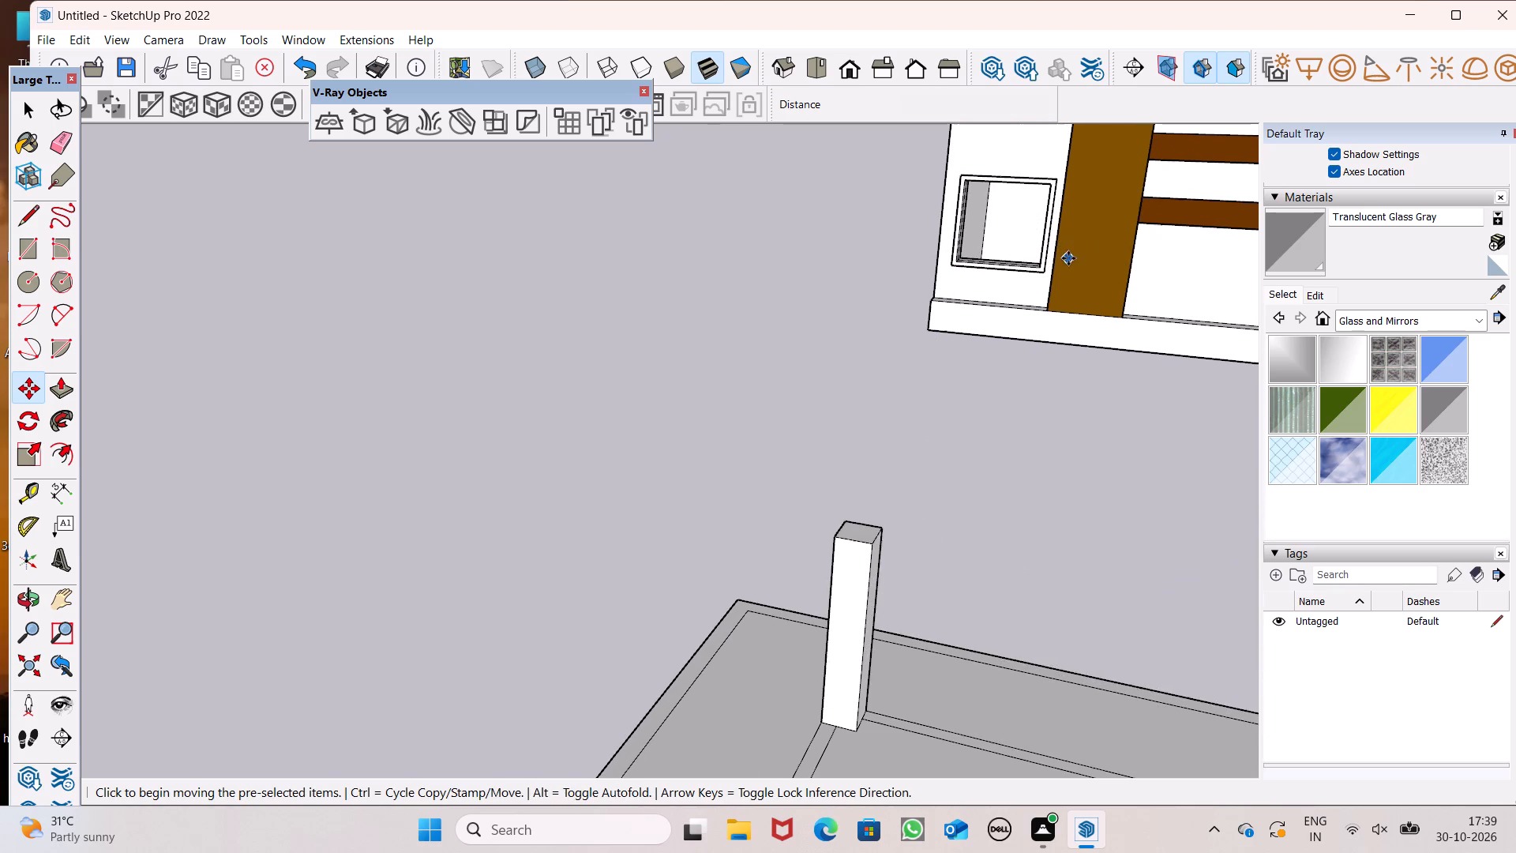
{"action": "middle_click_drag", "start_coordinate": [1054, 270], "coordinate": [964, 313]}
{"action": "scroll", "coordinate": [963, 313], "scroll_direction": "up", "scroll_amount": 1}
{"action": "scroll", "coordinate": [951, 276], "scroll_direction": "down", "scroll_amount": 7}
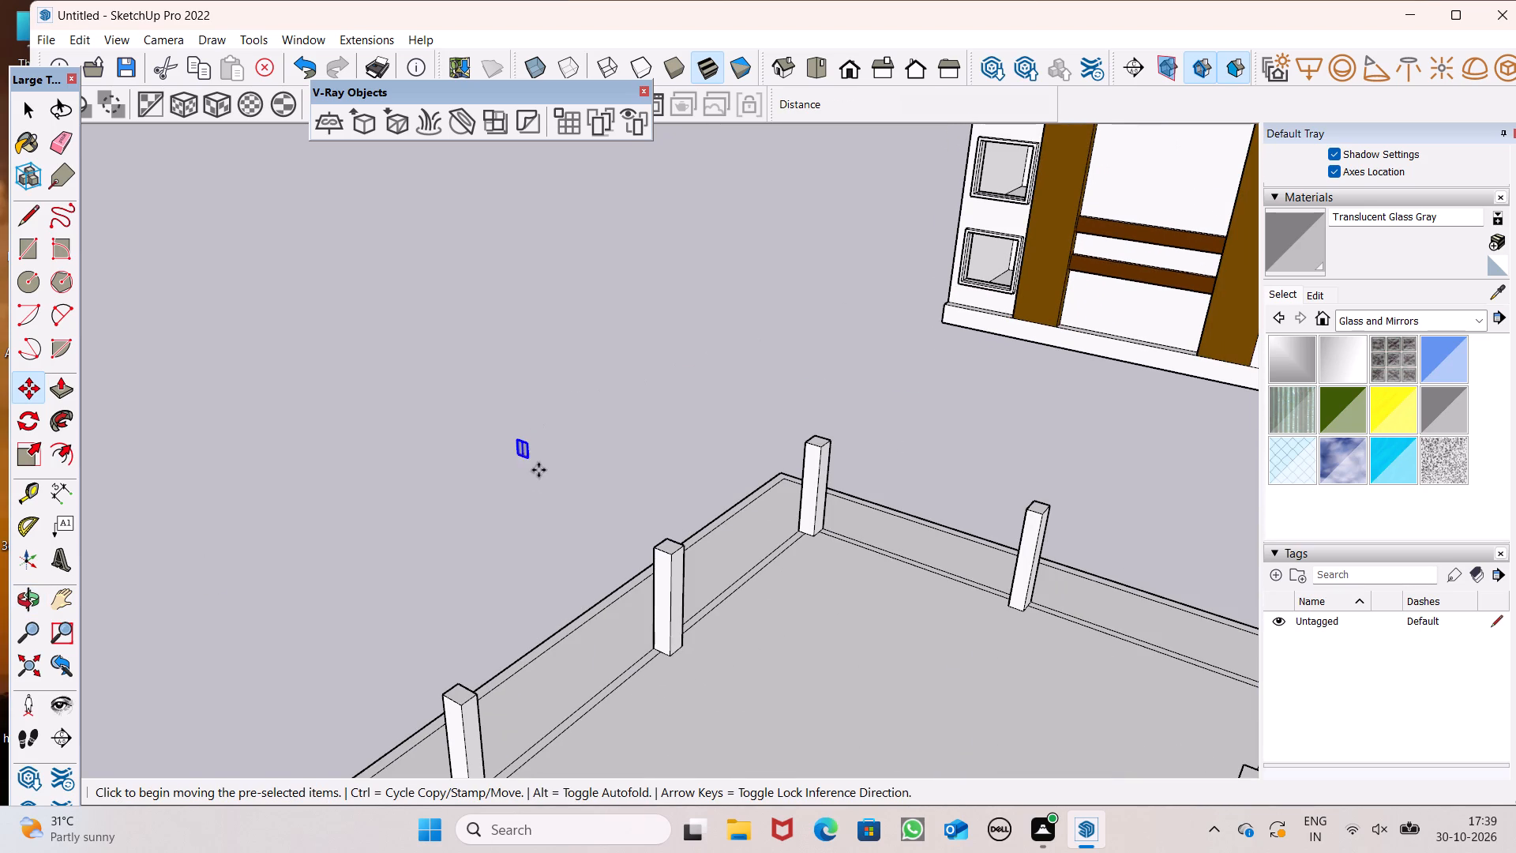
{"action": "left_click_drag", "start_coordinate": [531, 461], "coordinate": [977, 276]}
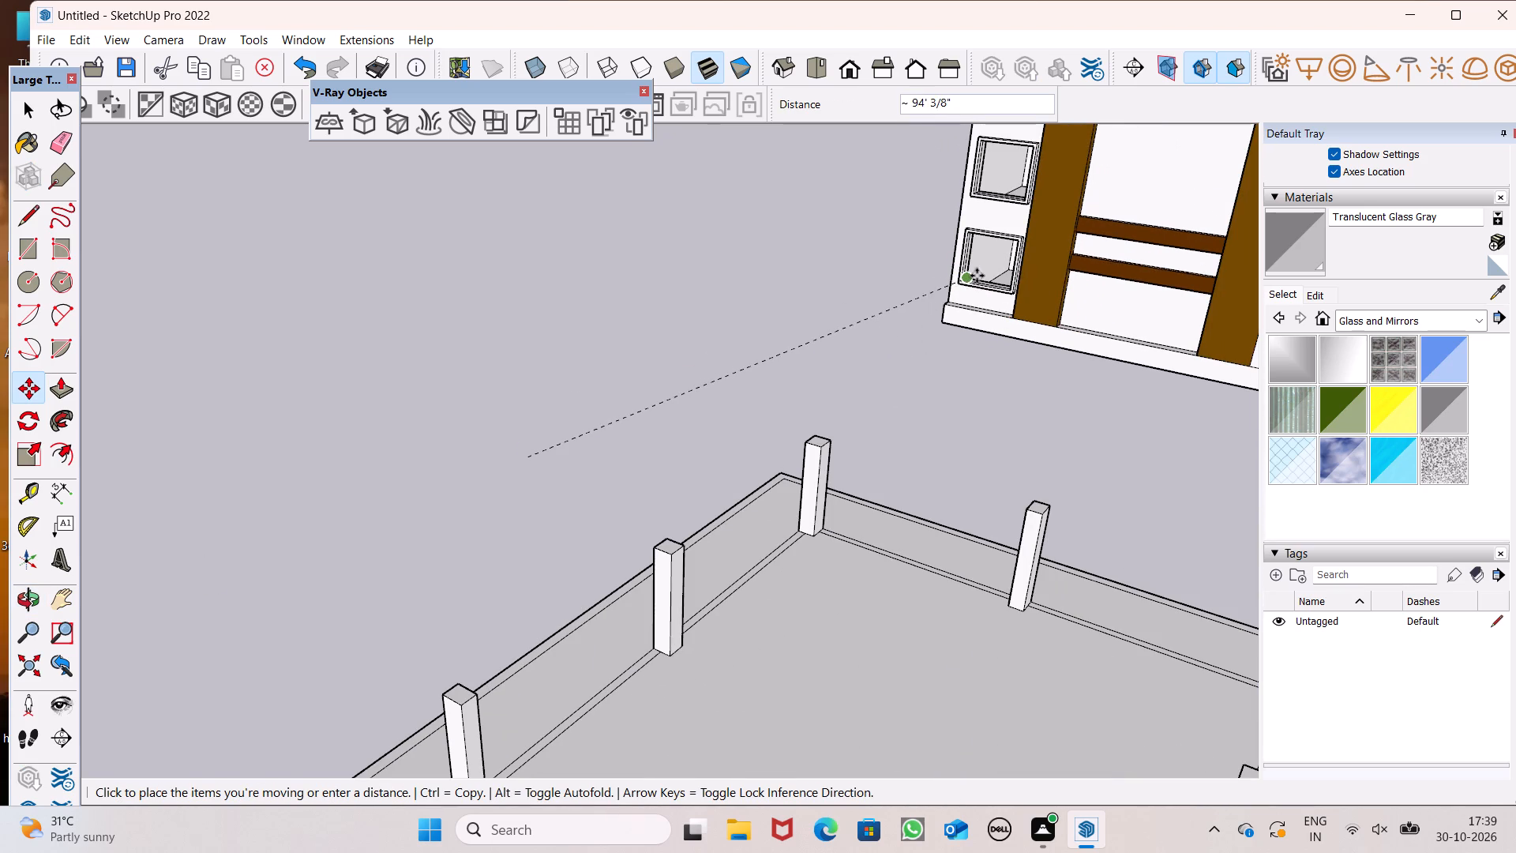
{"action": "left_click_drag", "start_coordinate": [977, 276], "coordinate": [993, 272]}
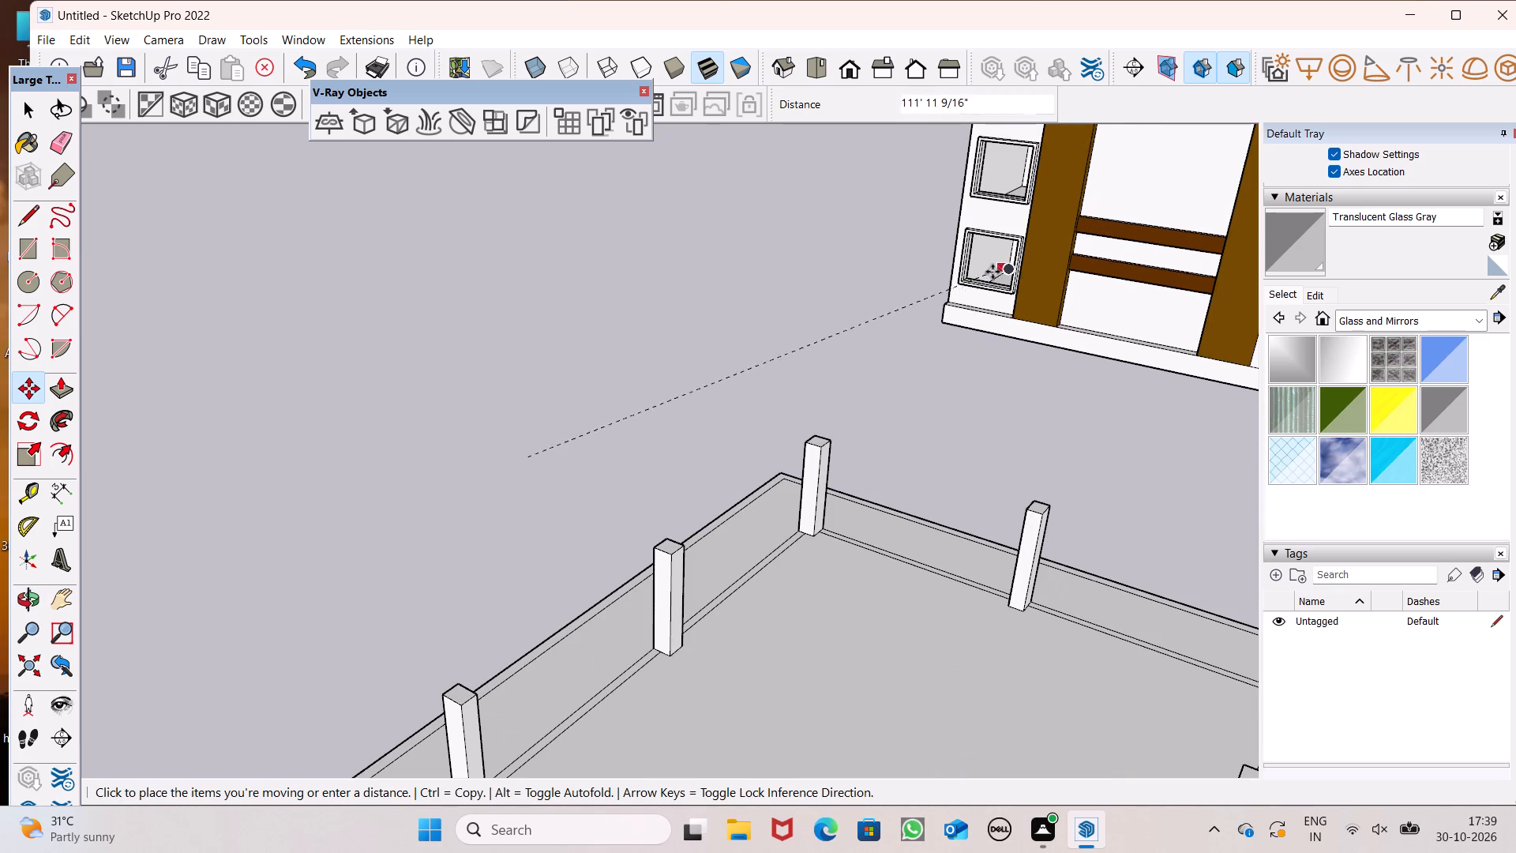
{"action": "left_click_drag", "start_coordinate": [993, 272], "coordinate": [993, 283]}
{"action": "scroll", "coordinate": [999, 276], "scroll_direction": "up", "scroll_amount": 15}
{"action": "middle_click_drag", "start_coordinate": [994, 331], "coordinate": [995, 351]}
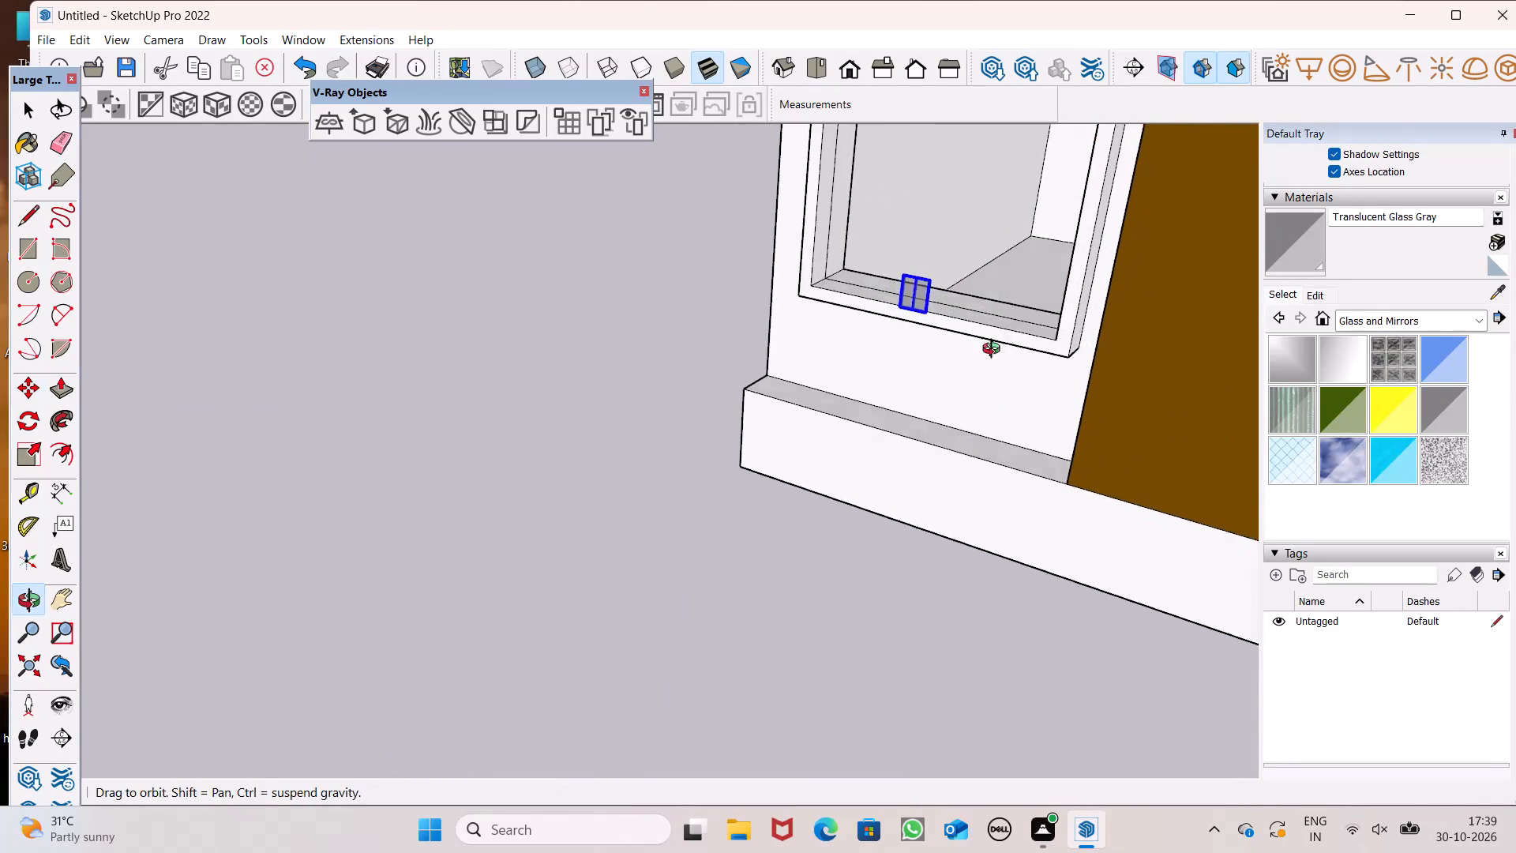
Move the window group about 3' 3/4" along the ledge into the opening's bottom corner beside the brown column.
{"action": "middle_click_drag", "start_coordinate": [995, 351], "coordinate": [997, 524]}
{"action": "scroll", "coordinate": [1002, 520], "scroll_direction": "up", "scroll_amount": 7}
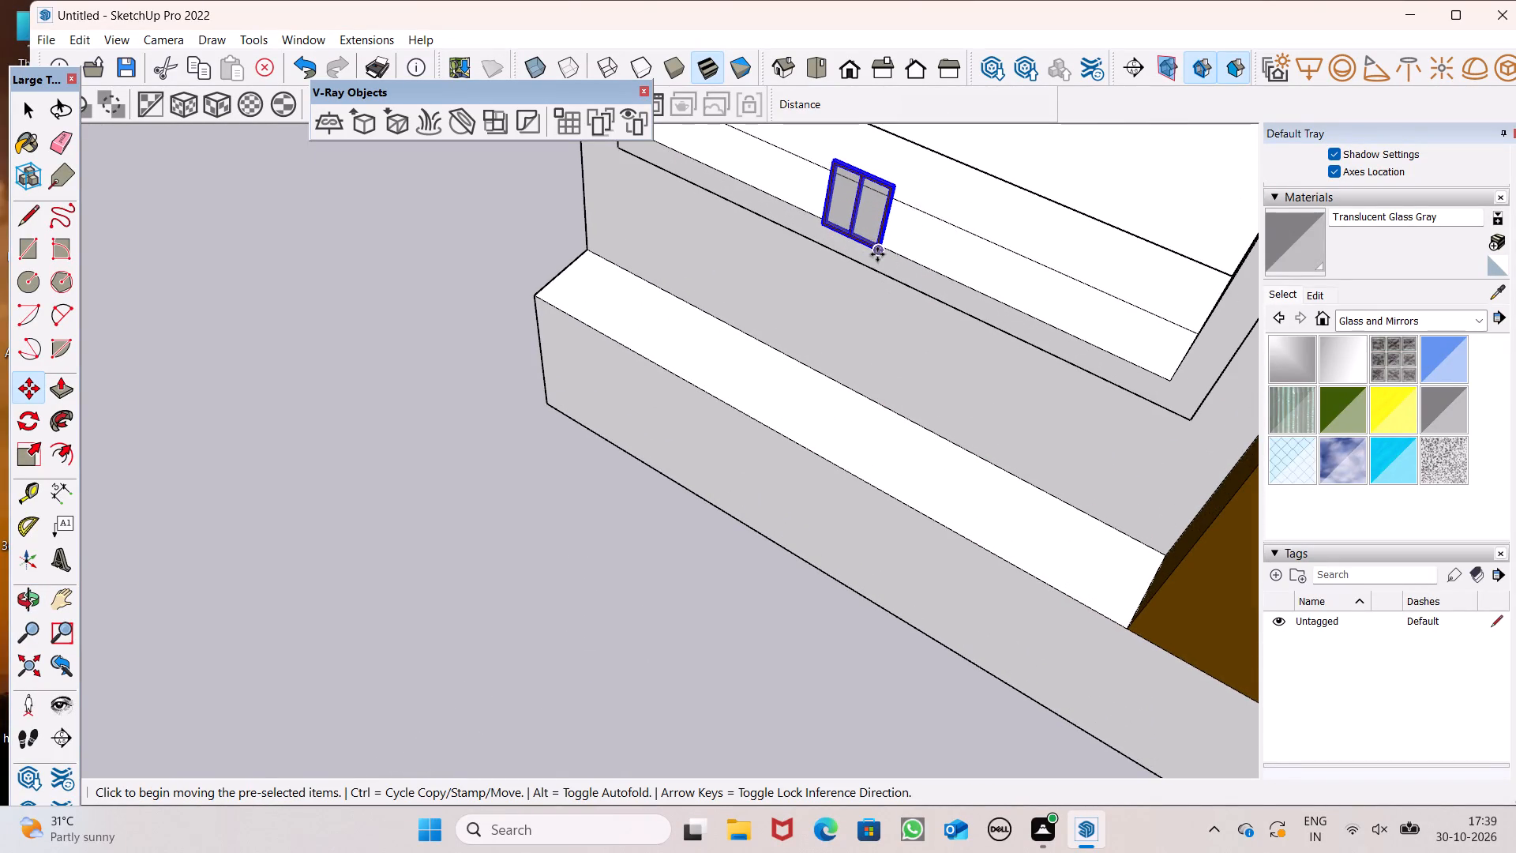
{"action": "left_click_drag", "start_coordinate": [878, 254], "coordinate": [1174, 376]}
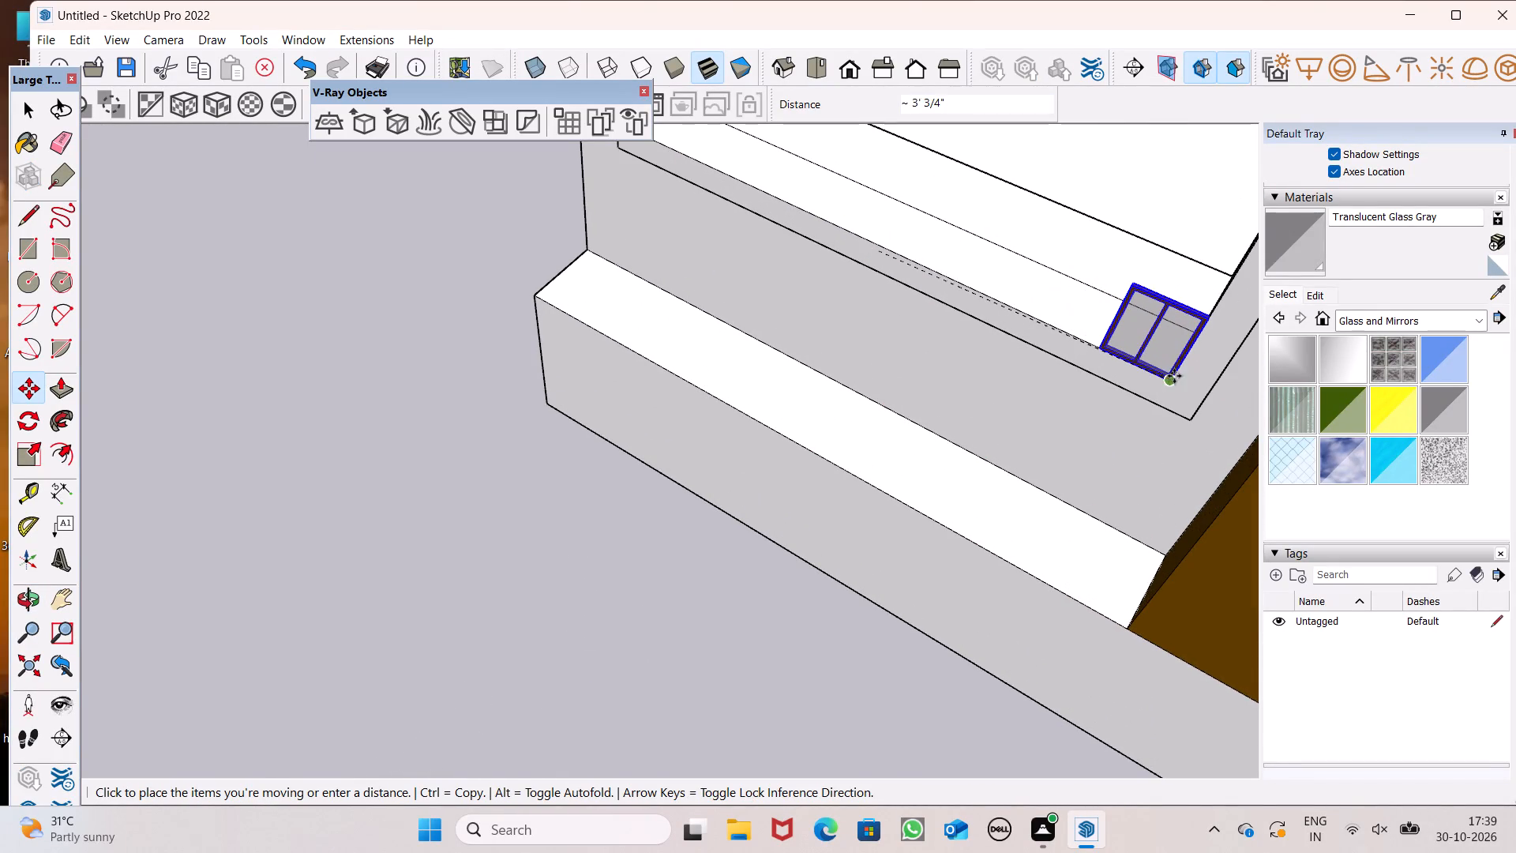
{"action": "left_click_drag", "start_coordinate": [1174, 376], "coordinate": [1173, 370]}
Scale the window group along the red axis to make its frame thicker in depth.
{"action": "scroll", "coordinate": [946, 286], "scroll_direction": "down", "scroll_amount": 6}
{"action": "middle_click_drag", "start_coordinate": [942, 357], "coordinate": [1082, 333]}
{"action": "scroll", "coordinate": [588, 329], "scroll_direction": "down", "scroll_amount": 5}
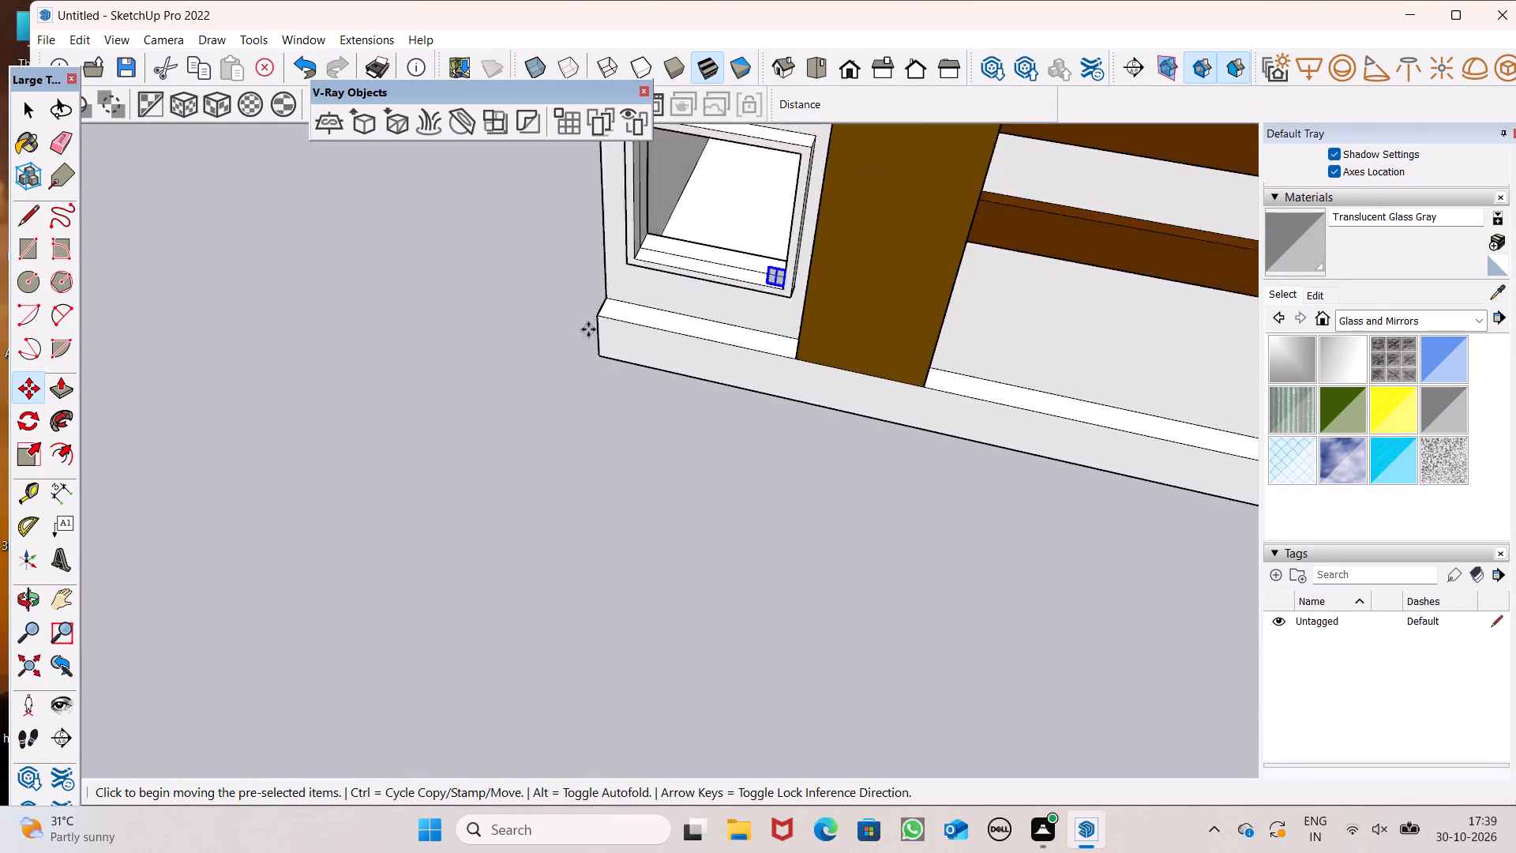
{"action": "scroll", "coordinate": [588, 329], "scroll_direction": "down", "scroll_amount": 1}
{"action": "middle_click_drag", "start_coordinate": [612, 349], "coordinate": [699, 105]}
{"action": "scroll", "coordinate": [706, 222], "scroll_direction": "up", "scroll_amount": 1}
{"action": "scroll", "coordinate": [699, 105], "scroll_direction": "up", "scroll_amount": 1}
{"action": "scroll", "coordinate": [677, 190], "scroll_direction": "up", "scroll_amount": 7}
{"action": "scroll", "coordinate": [677, 193], "scroll_direction": "down", "scroll_amount": 4}
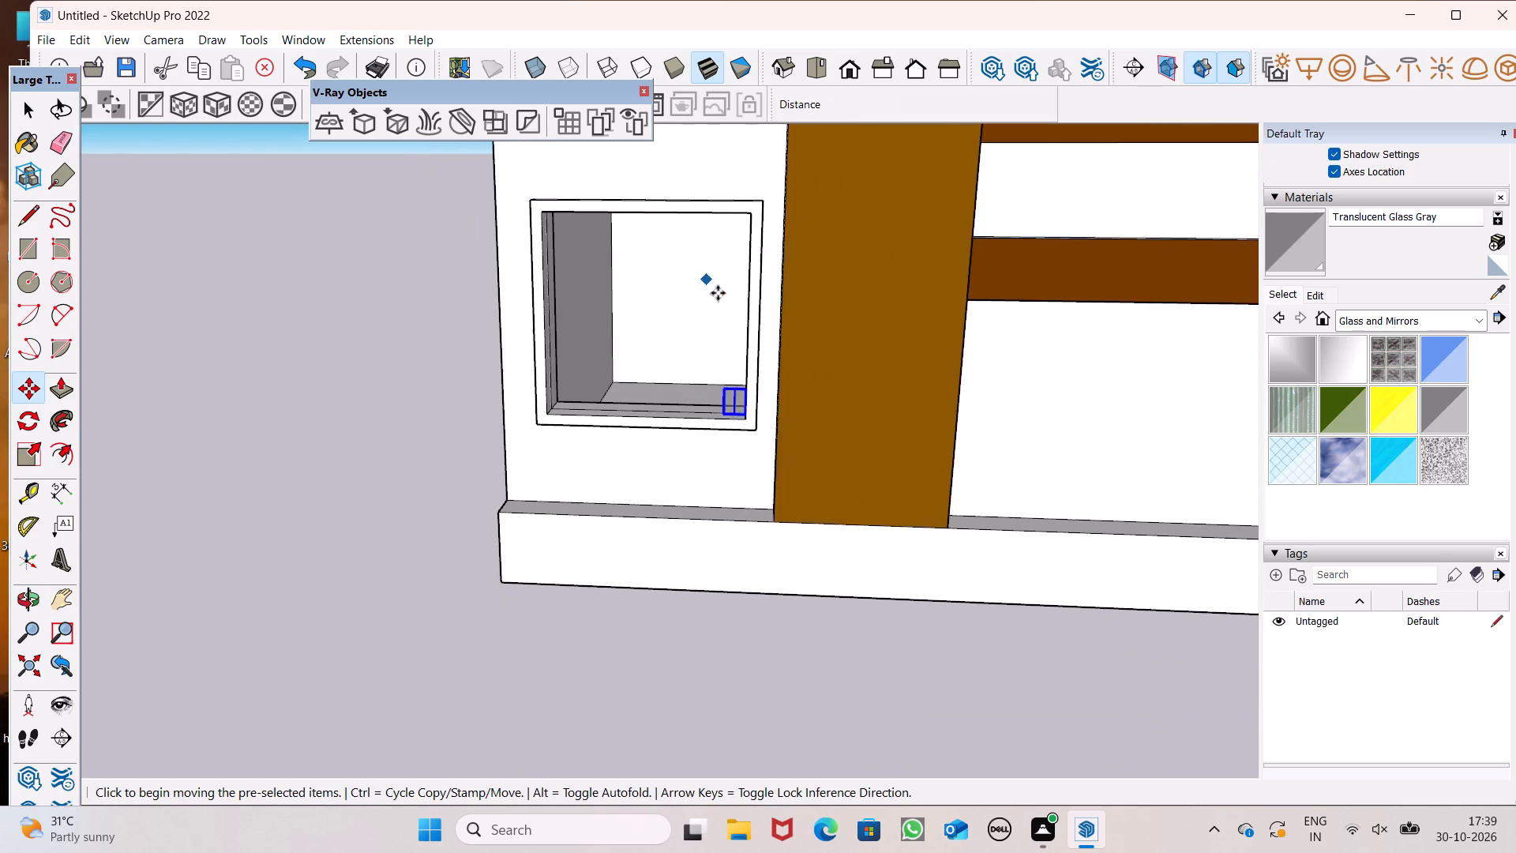
{"action": "middle_click_drag", "start_coordinate": [719, 295], "coordinate": [807, 281]}
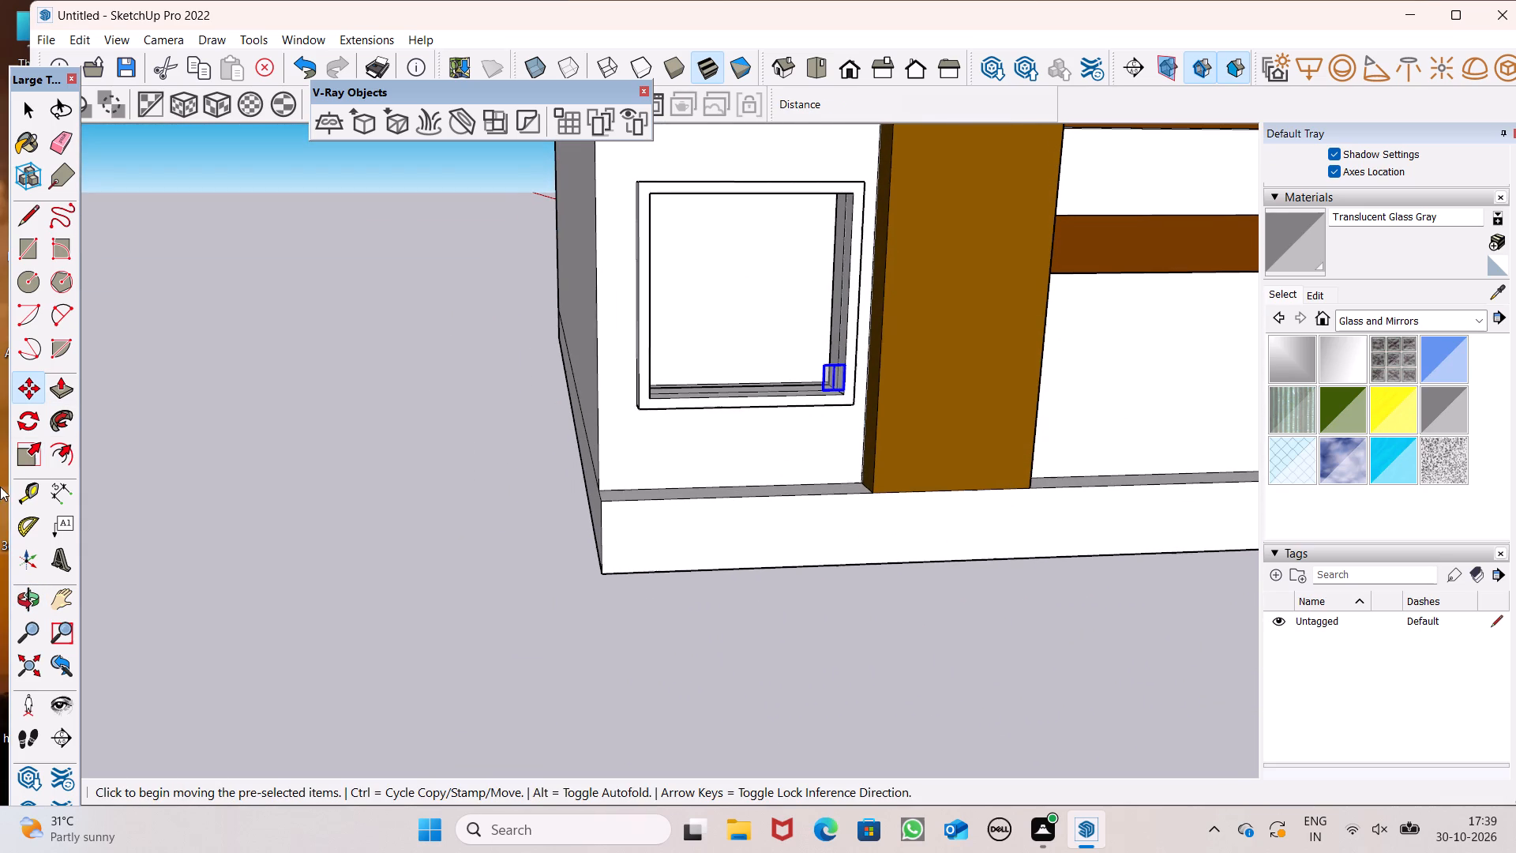
{"action": "left_click_drag", "start_coordinate": [17, 462], "coordinate": [28, 462]}
{"action": "scroll", "coordinate": [681, 379], "scroll_direction": "up", "scroll_amount": 7}
{"action": "scroll", "coordinate": [717, 351], "scroll_direction": "down", "scroll_amount": 3}
{"action": "middle_click_drag", "start_coordinate": [807, 474], "coordinate": [1033, 537]}
{"action": "scroll", "coordinate": [945, 396], "scroll_direction": "up", "scroll_amount": 7}
{"action": "scroll", "coordinate": [921, 373], "scroll_direction": "down", "scroll_amount": 5}
{"action": "middle_click_drag", "start_coordinate": [924, 408], "coordinate": [941, 480]}
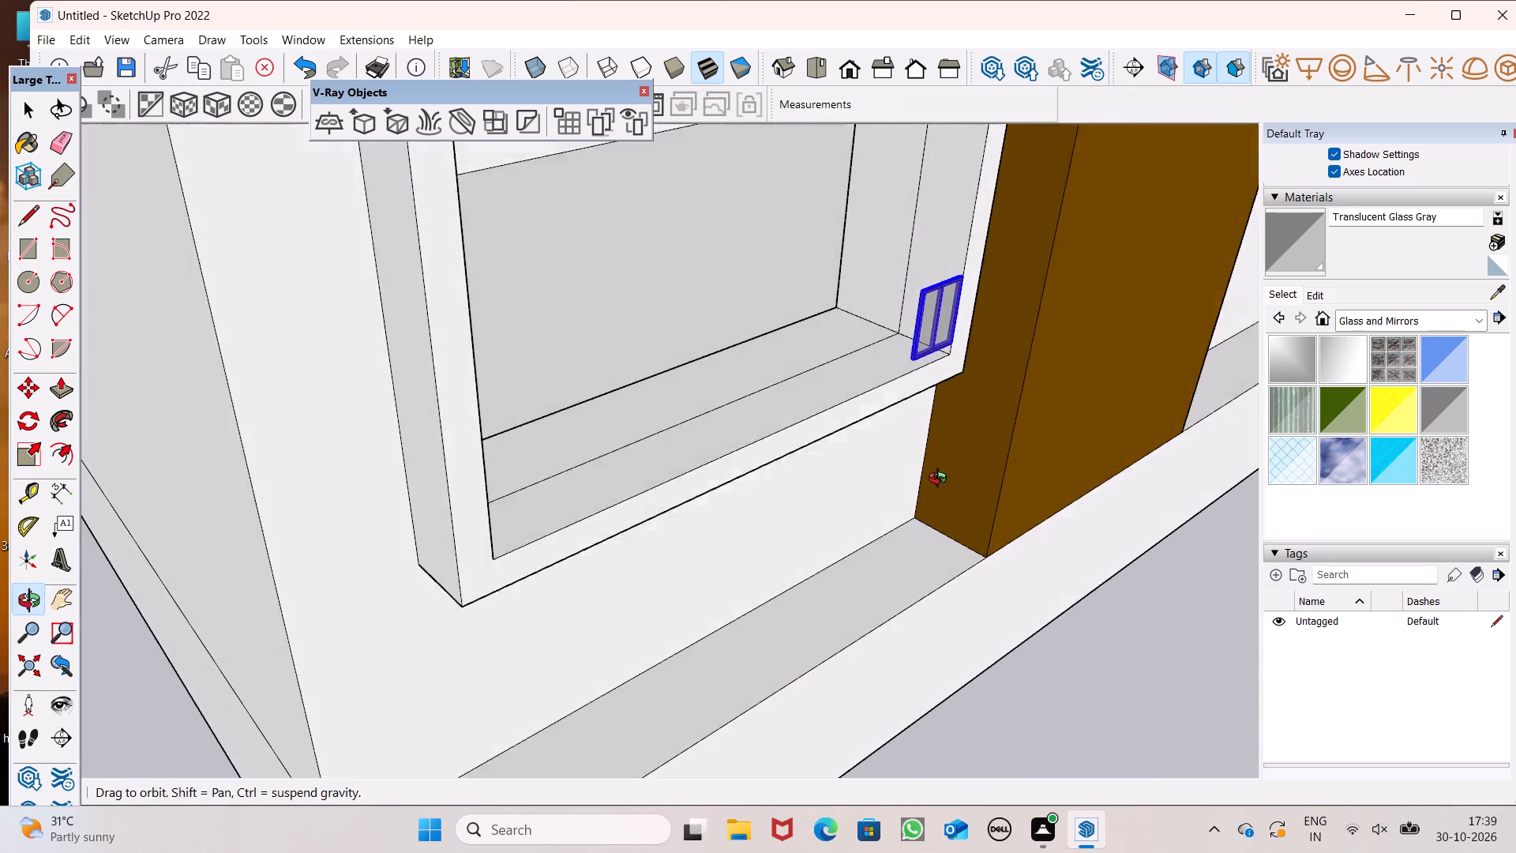
{"action": "middle_click_drag", "start_coordinate": [941, 480], "coordinate": [939, 490]}
{"action": "scroll", "coordinate": [924, 385], "scroll_direction": "up", "scroll_amount": 7}
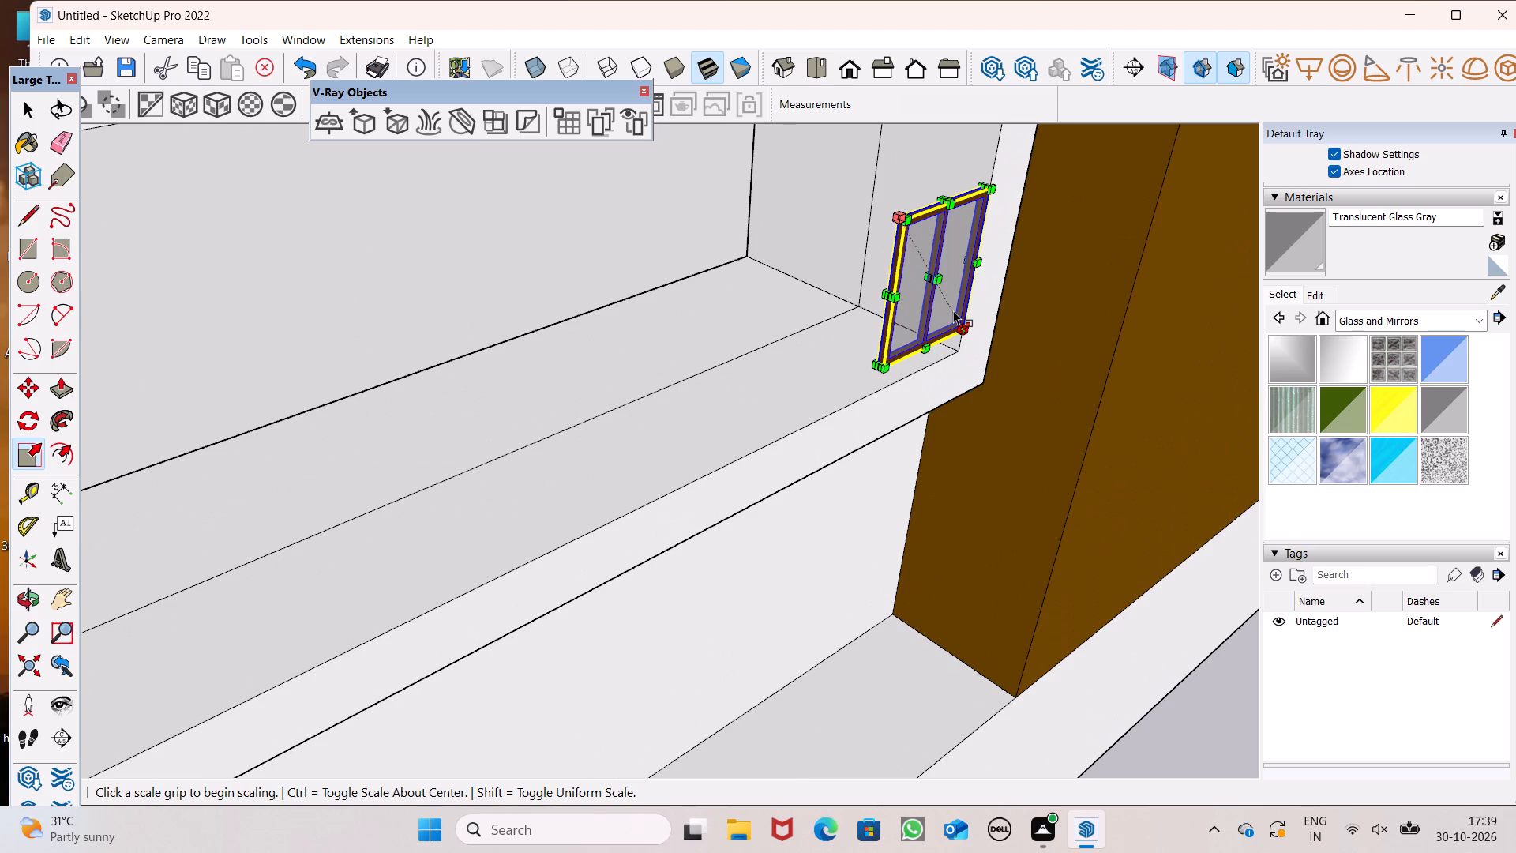
{"action": "scroll", "coordinate": [928, 302], "scroll_direction": "up", "scroll_amount": 12}
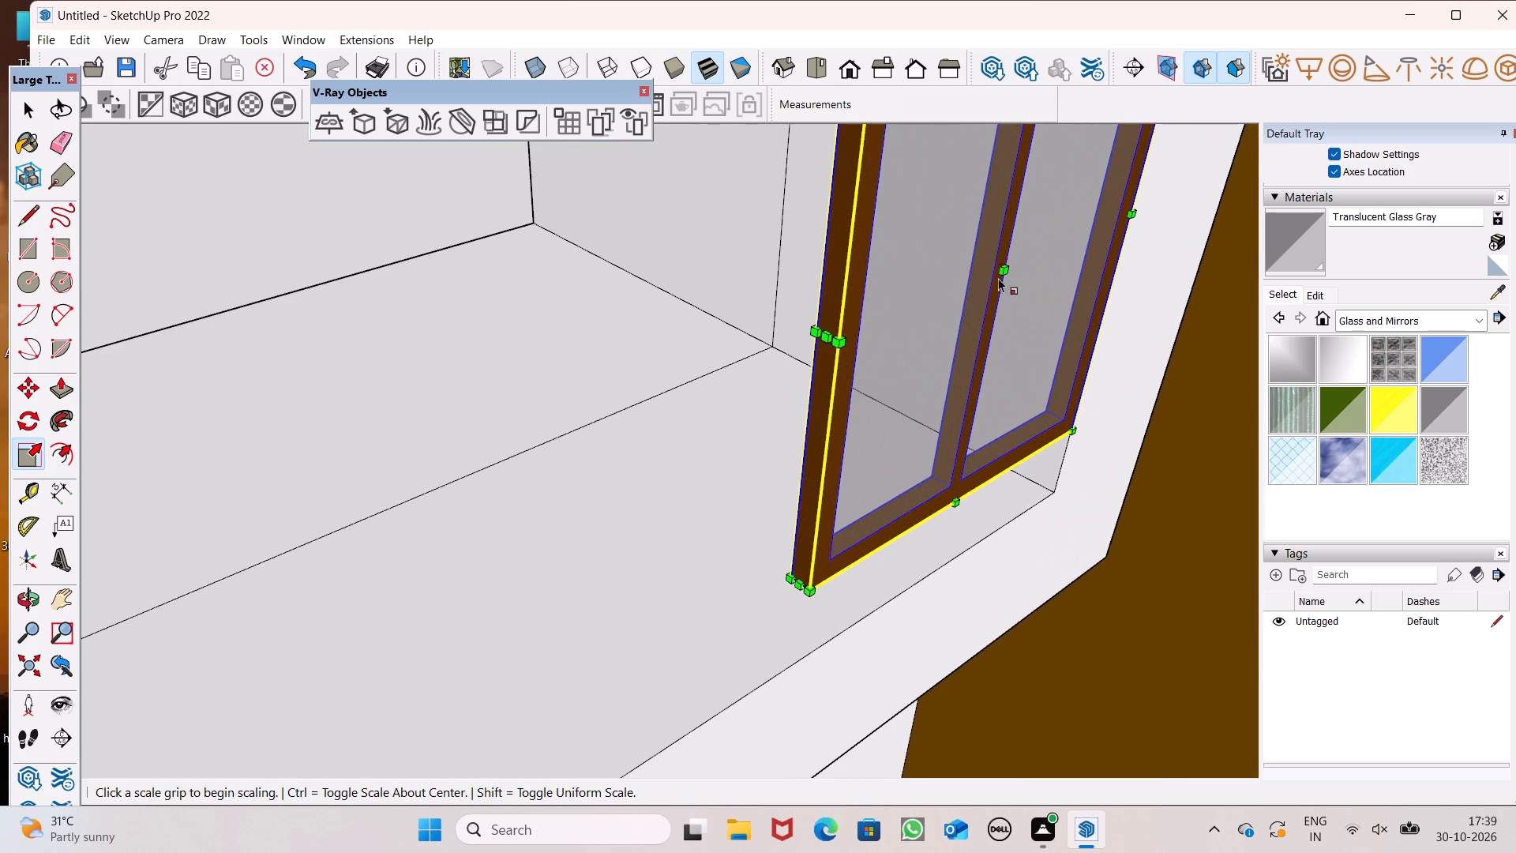
{"action": "left_click_drag", "start_coordinate": [987, 268], "coordinate": [952, 252]}
Stretch the window group's width along the green axis from the brown-column side toward the opening's opposite side.
{"action": "scroll", "coordinate": [902, 303], "scroll_direction": "down", "scroll_amount": 3}
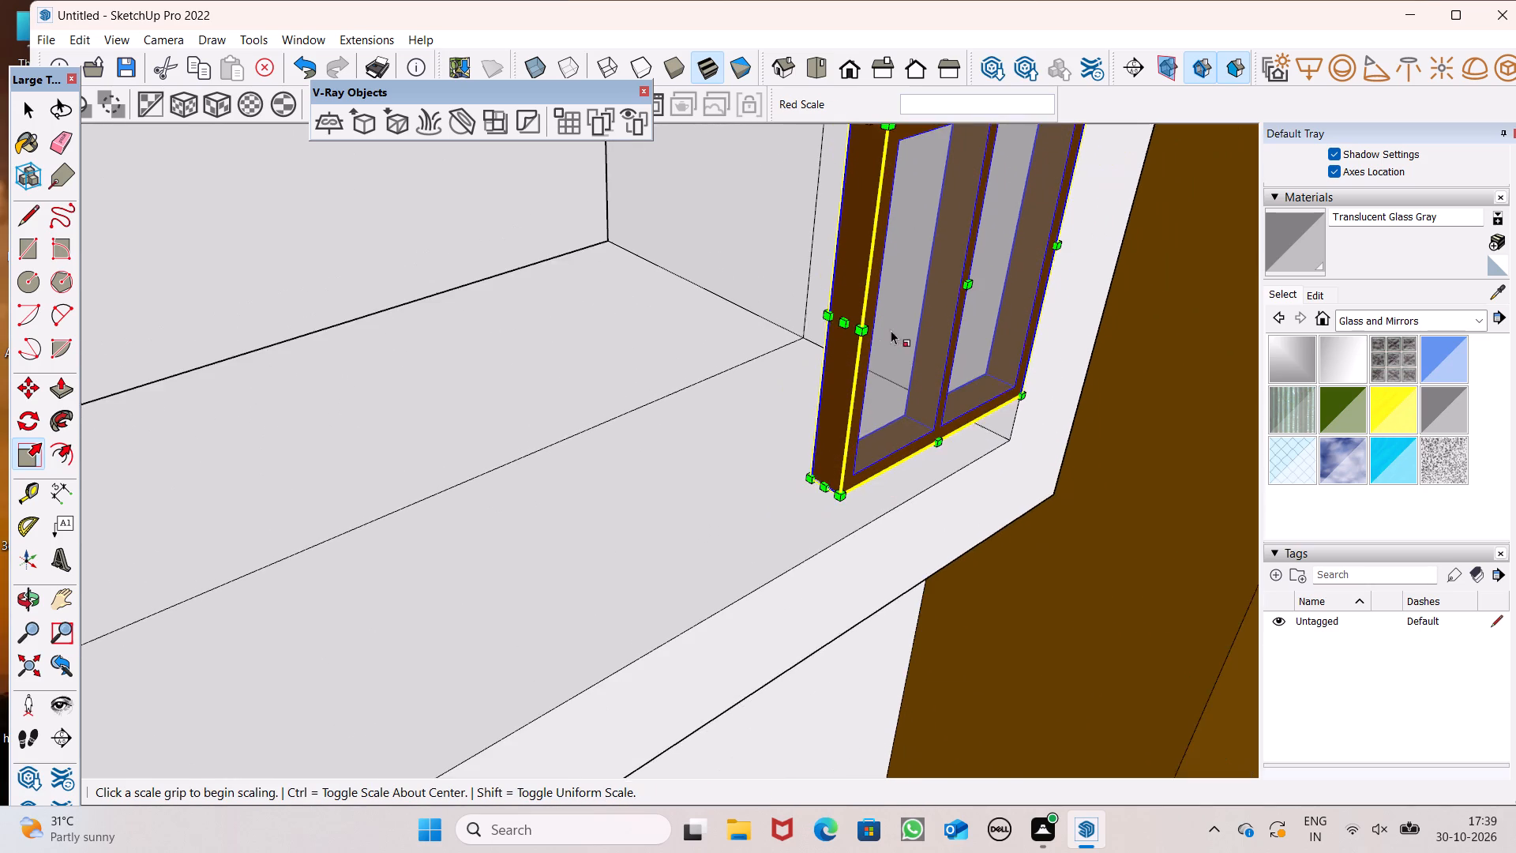
{"action": "scroll", "coordinate": [891, 330], "scroll_direction": "down", "scroll_amount": 14}
{"action": "scroll", "coordinate": [861, 345], "scroll_direction": "down", "scroll_amount": 8}
{"action": "scroll", "coordinate": [860, 345], "scroll_direction": "up", "scroll_amount": 6}
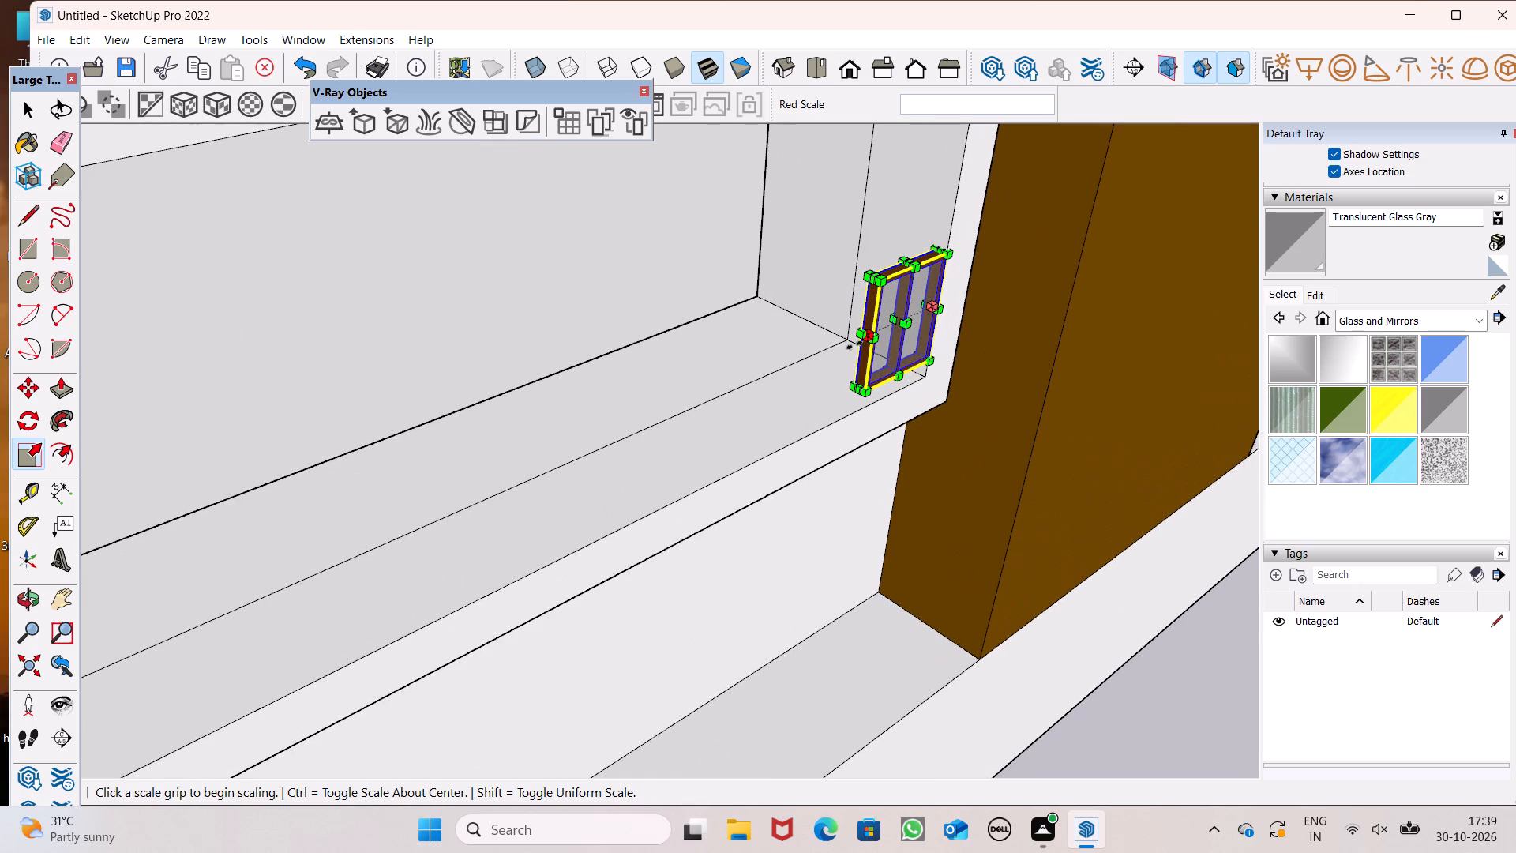
{"action": "left_click_drag", "start_coordinate": [864, 331], "coordinate": [642, 490]}
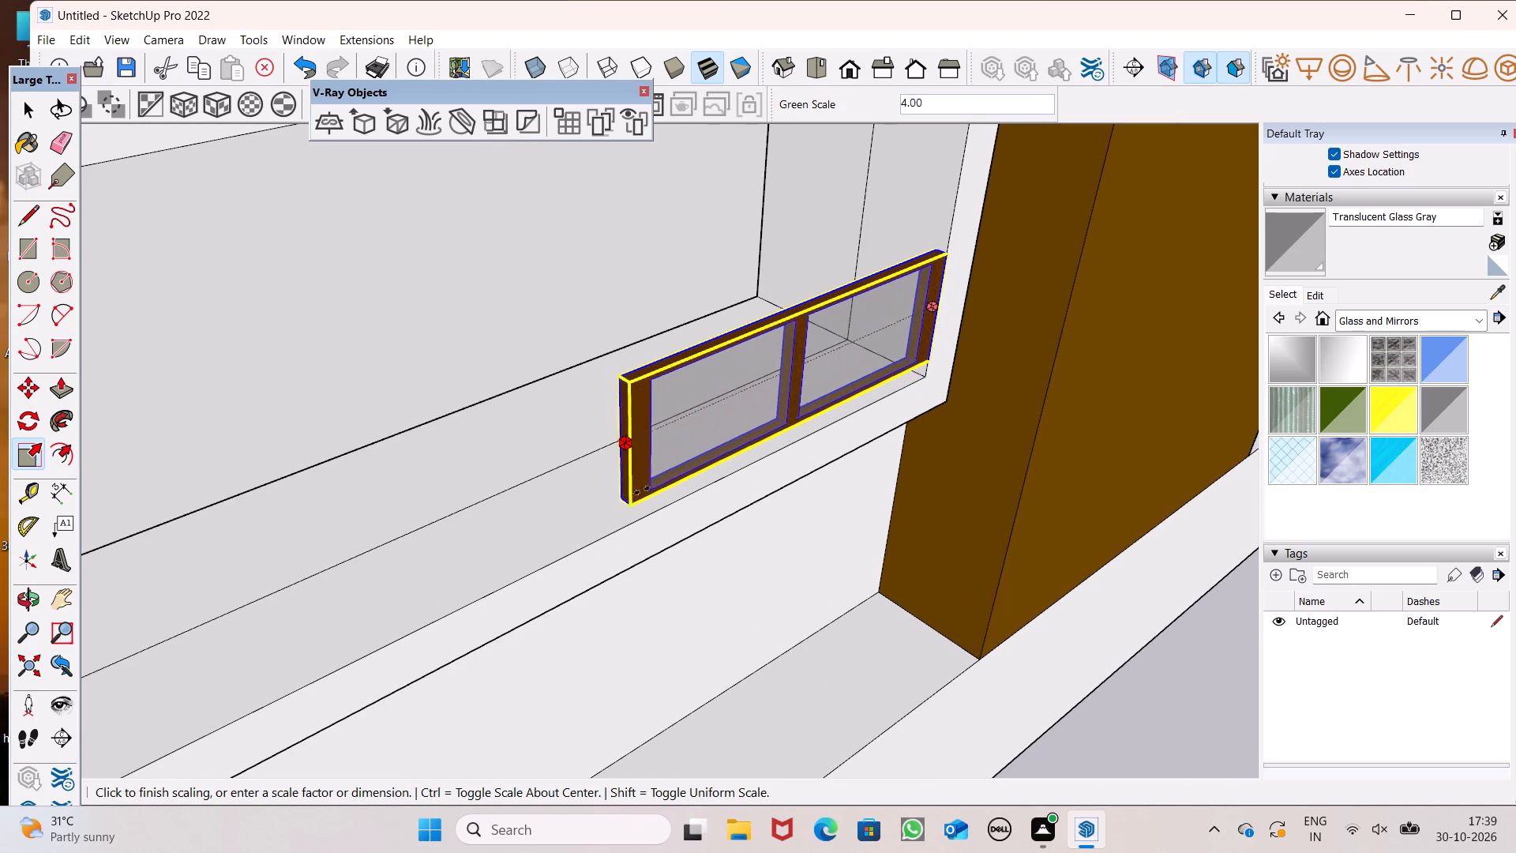
{"action": "left_click_drag", "start_coordinate": [642, 490], "coordinate": [220, 675]}
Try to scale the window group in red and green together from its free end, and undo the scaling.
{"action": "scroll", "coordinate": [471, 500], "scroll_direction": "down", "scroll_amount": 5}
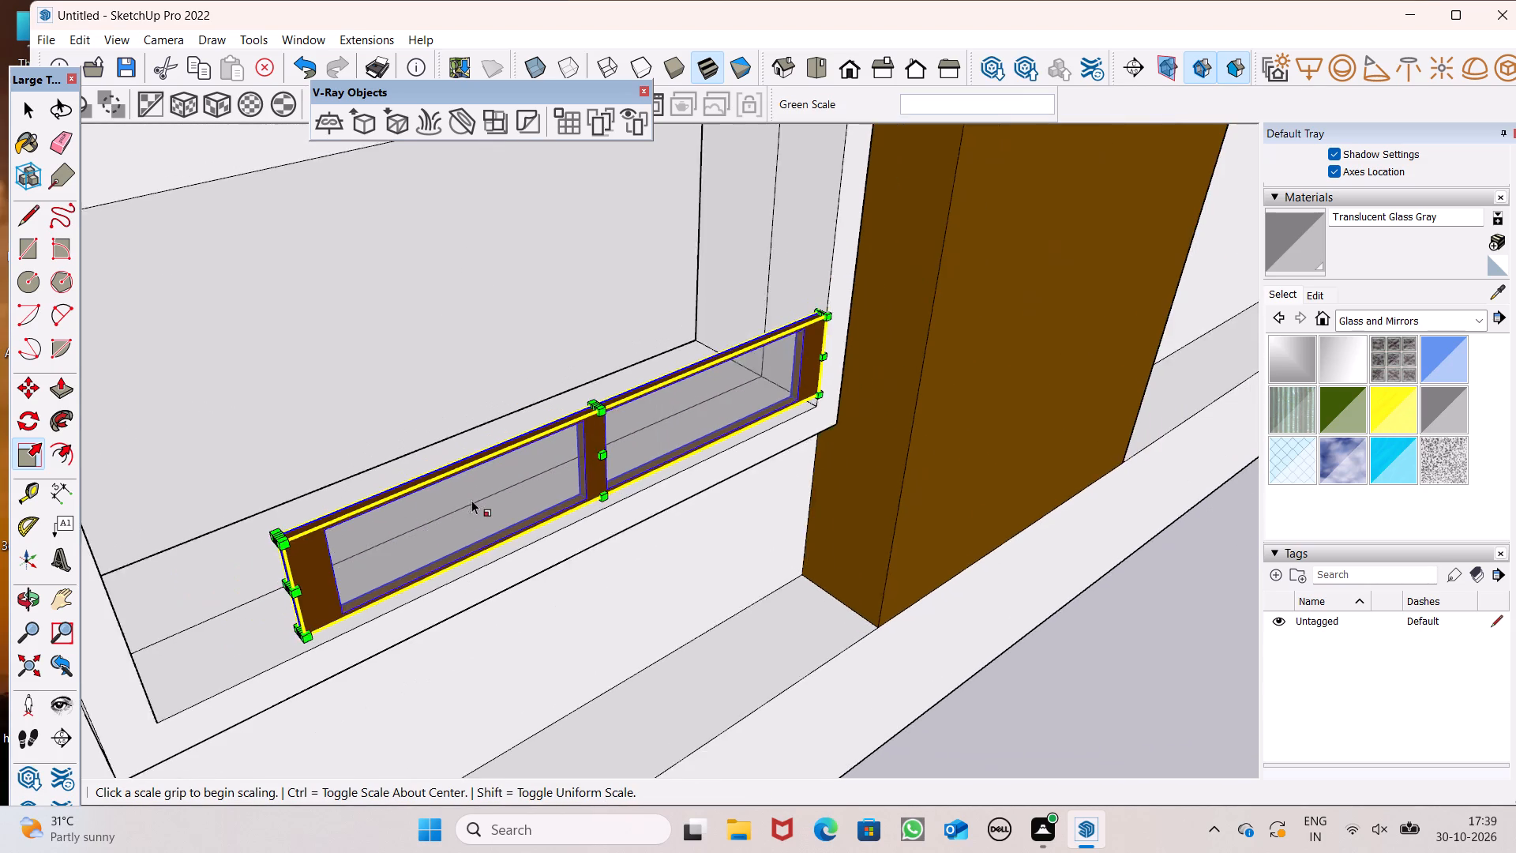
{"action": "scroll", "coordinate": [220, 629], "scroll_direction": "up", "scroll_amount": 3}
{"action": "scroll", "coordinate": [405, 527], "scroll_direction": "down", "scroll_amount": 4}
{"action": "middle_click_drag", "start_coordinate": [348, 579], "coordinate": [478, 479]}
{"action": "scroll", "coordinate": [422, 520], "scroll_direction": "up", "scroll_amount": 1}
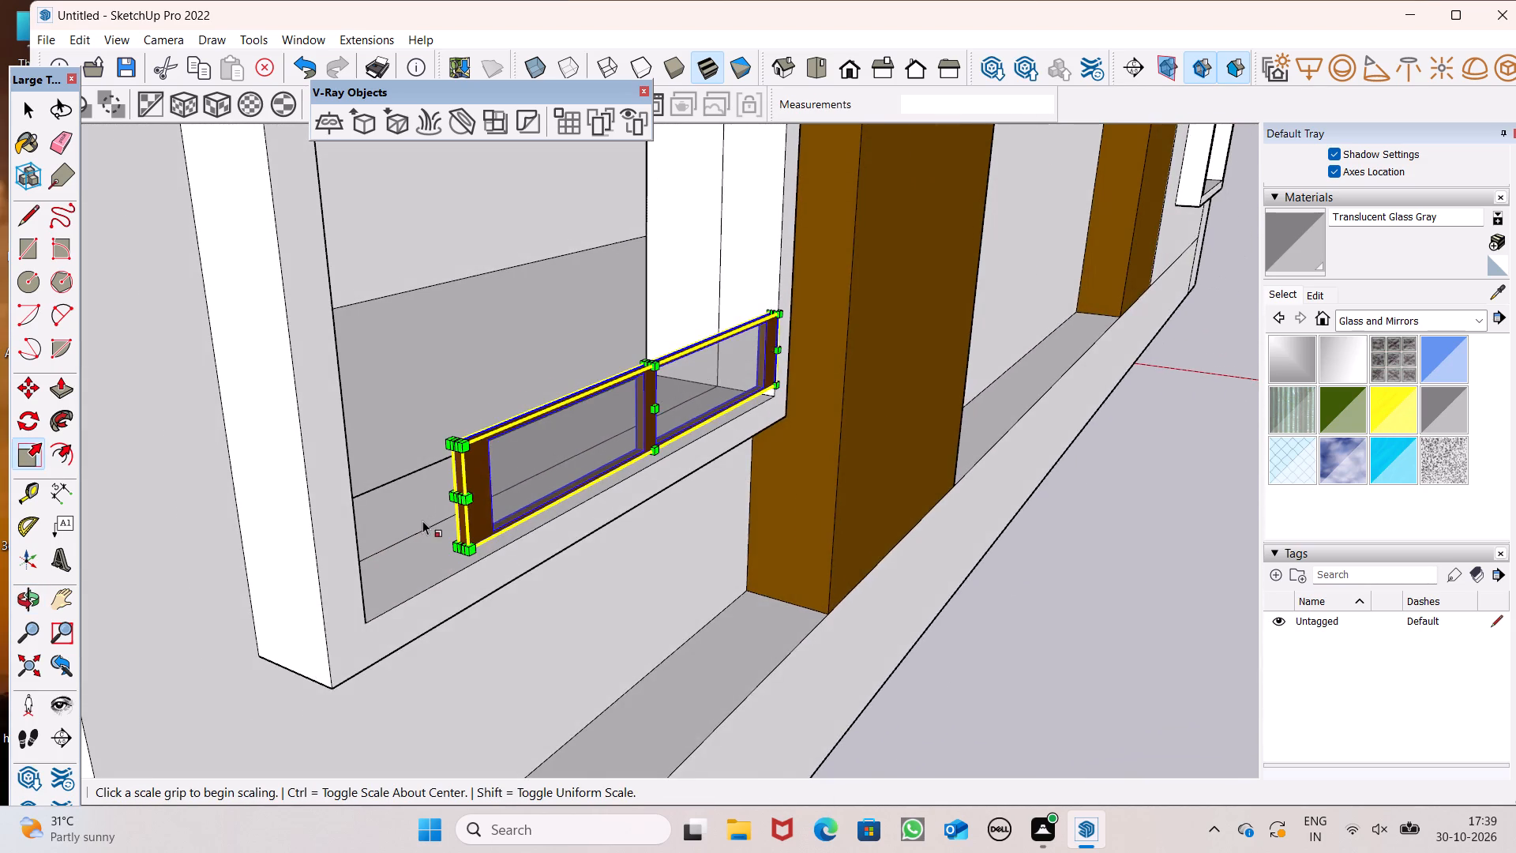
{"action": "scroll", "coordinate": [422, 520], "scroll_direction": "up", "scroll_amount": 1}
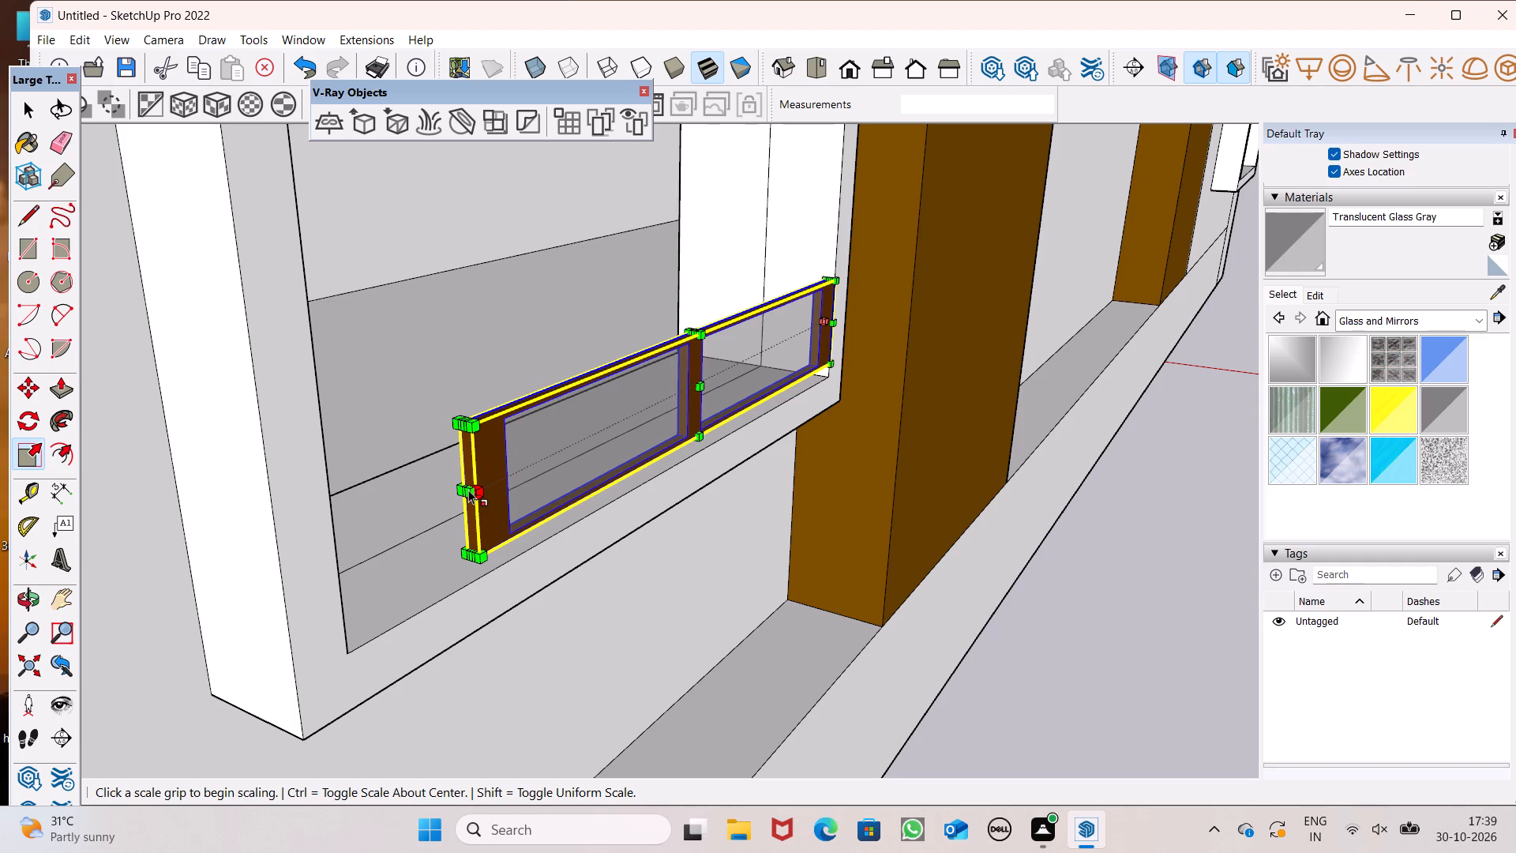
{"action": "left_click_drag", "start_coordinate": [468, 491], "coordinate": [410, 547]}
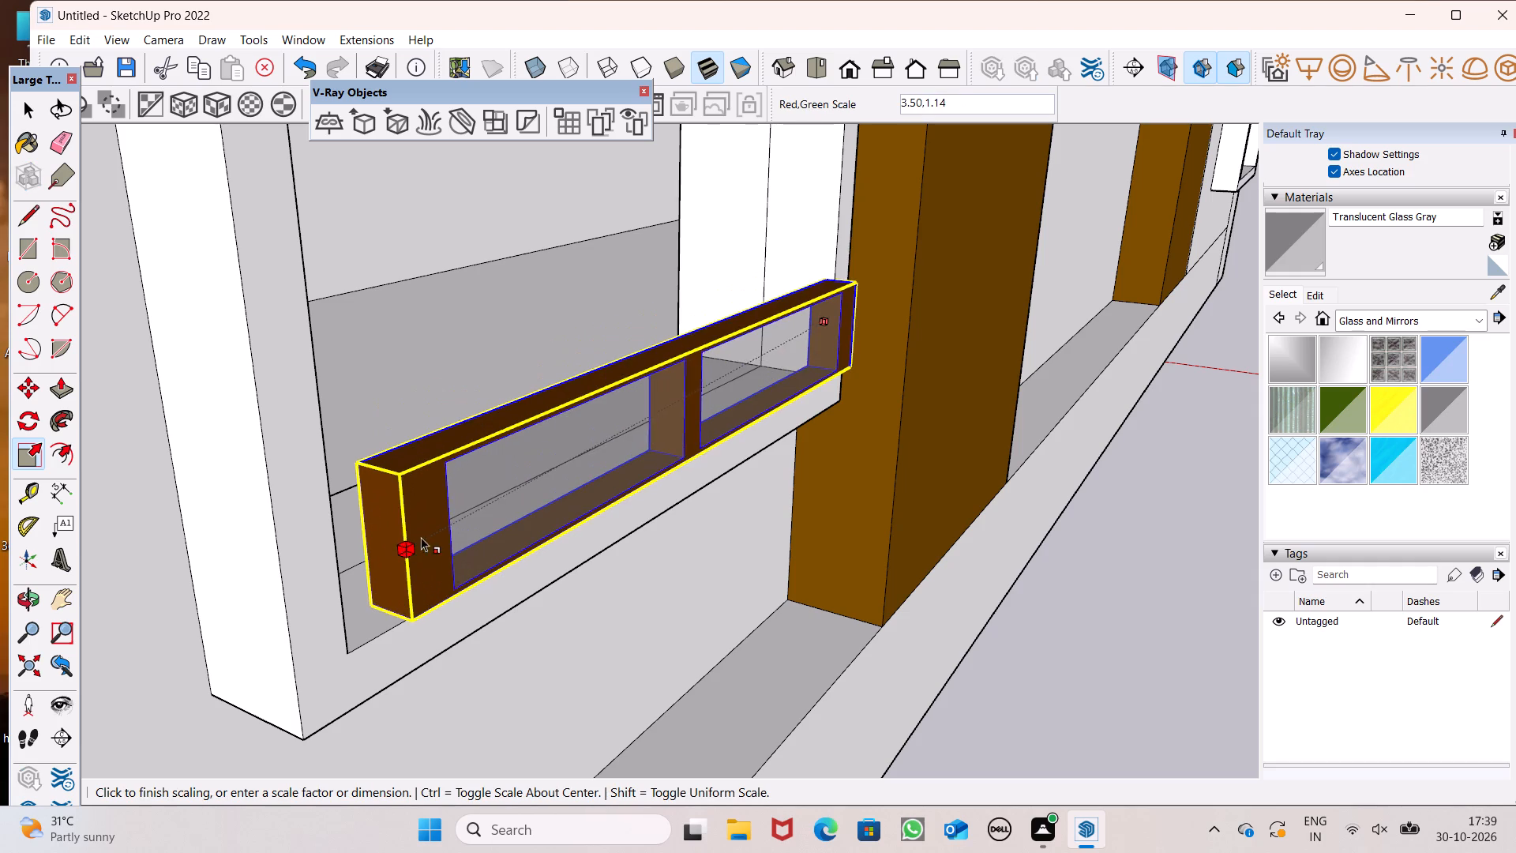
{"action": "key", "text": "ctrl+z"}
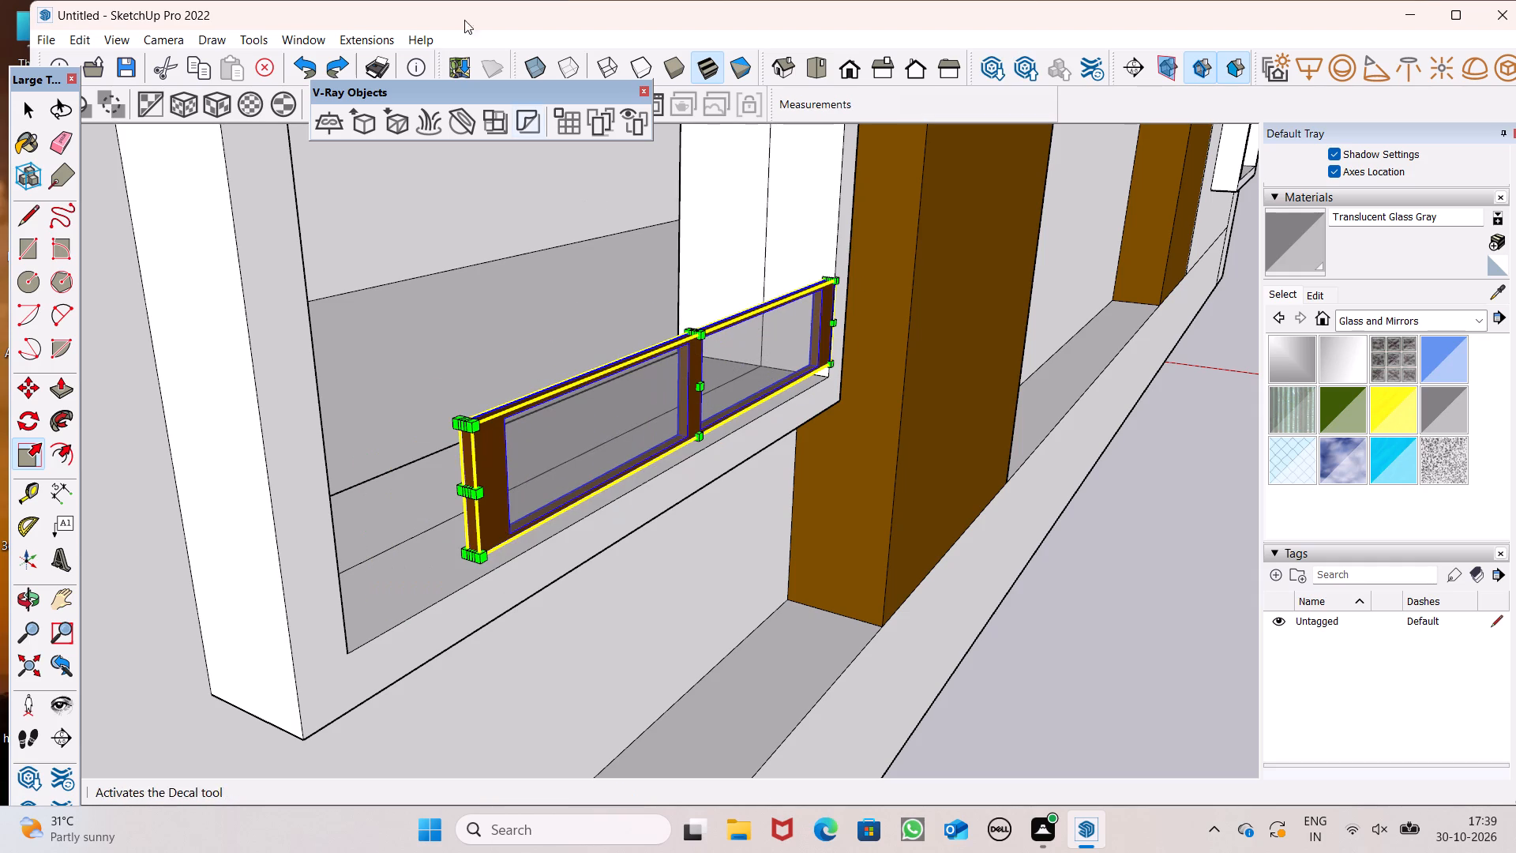
Scale the window group's width along the green axis by about 1.20 to meet the opening's opposite bottom corner.
{"action": "scroll", "coordinate": [399, 483], "scroll_direction": "up", "scroll_amount": 3}
{"action": "scroll", "coordinate": [454, 466], "scroll_direction": "down", "scroll_amount": 2}
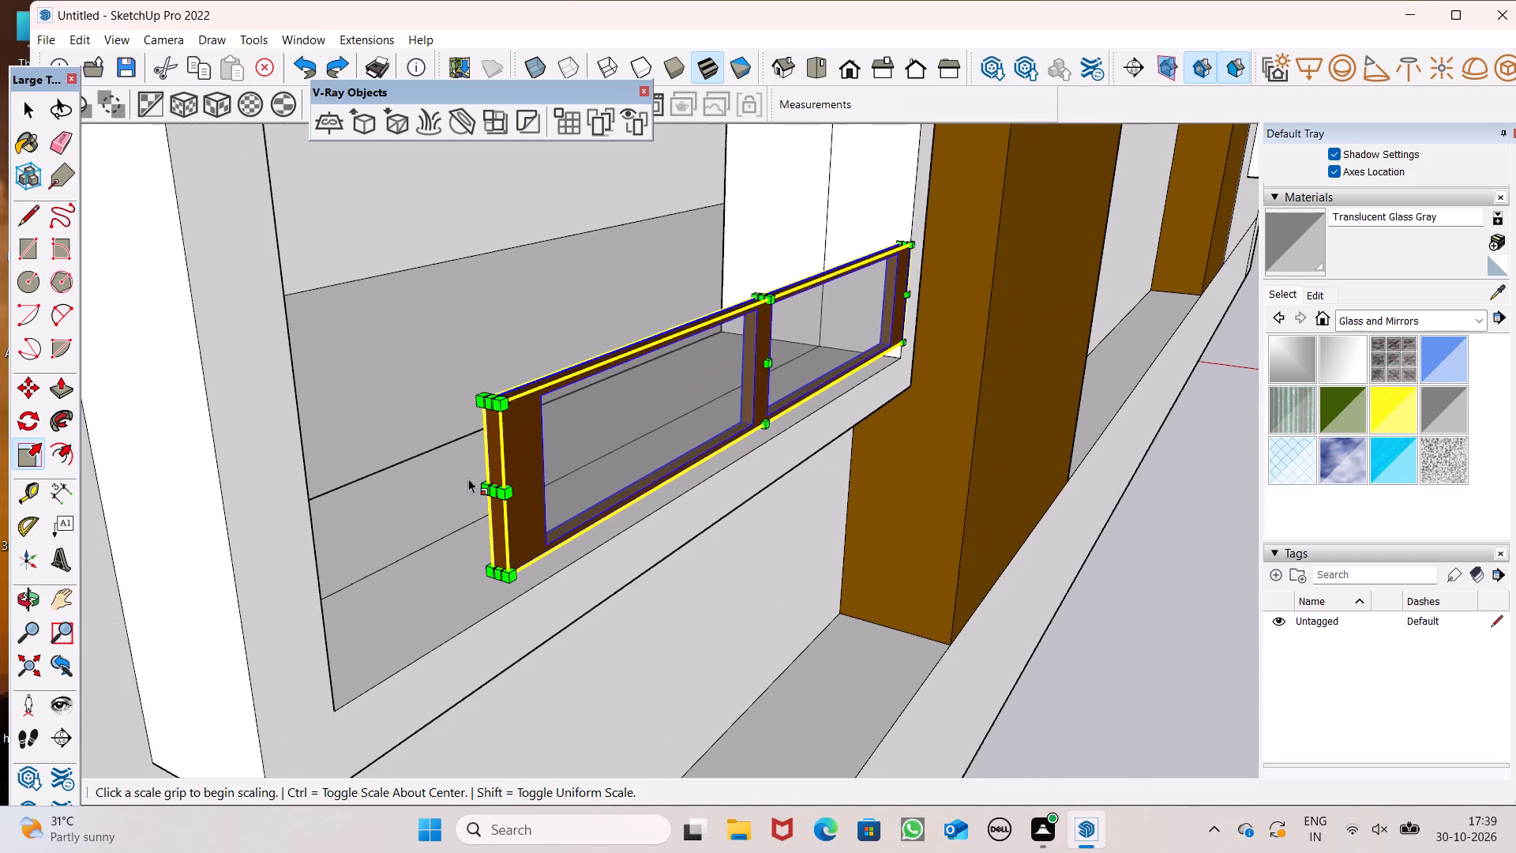
{"action": "middle_click_drag", "start_coordinate": [473, 499], "coordinate": [529, 546]}
{"action": "scroll", "coordinate": [562, 514], "scroll_direction": "down", "scroll_amount": 4}
{"action": "middle_click_drag", "start_coordinate": [561, 638], "coordinate": [554, 576]}
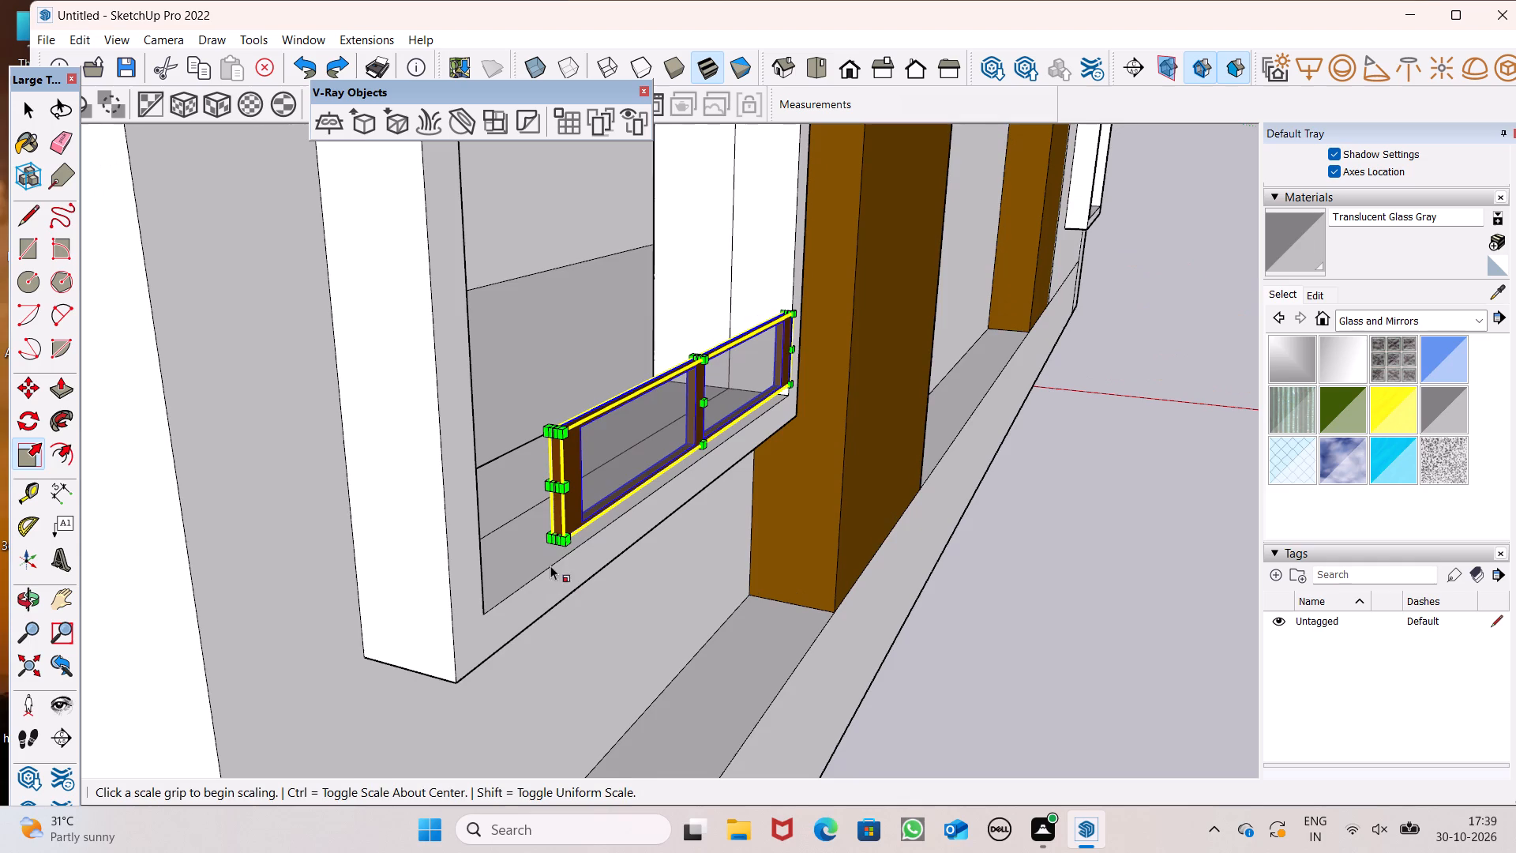
{"action": "scroll", "coordinate": [554, 528], "scroll_direction": "up", "scroll_amount": 4}
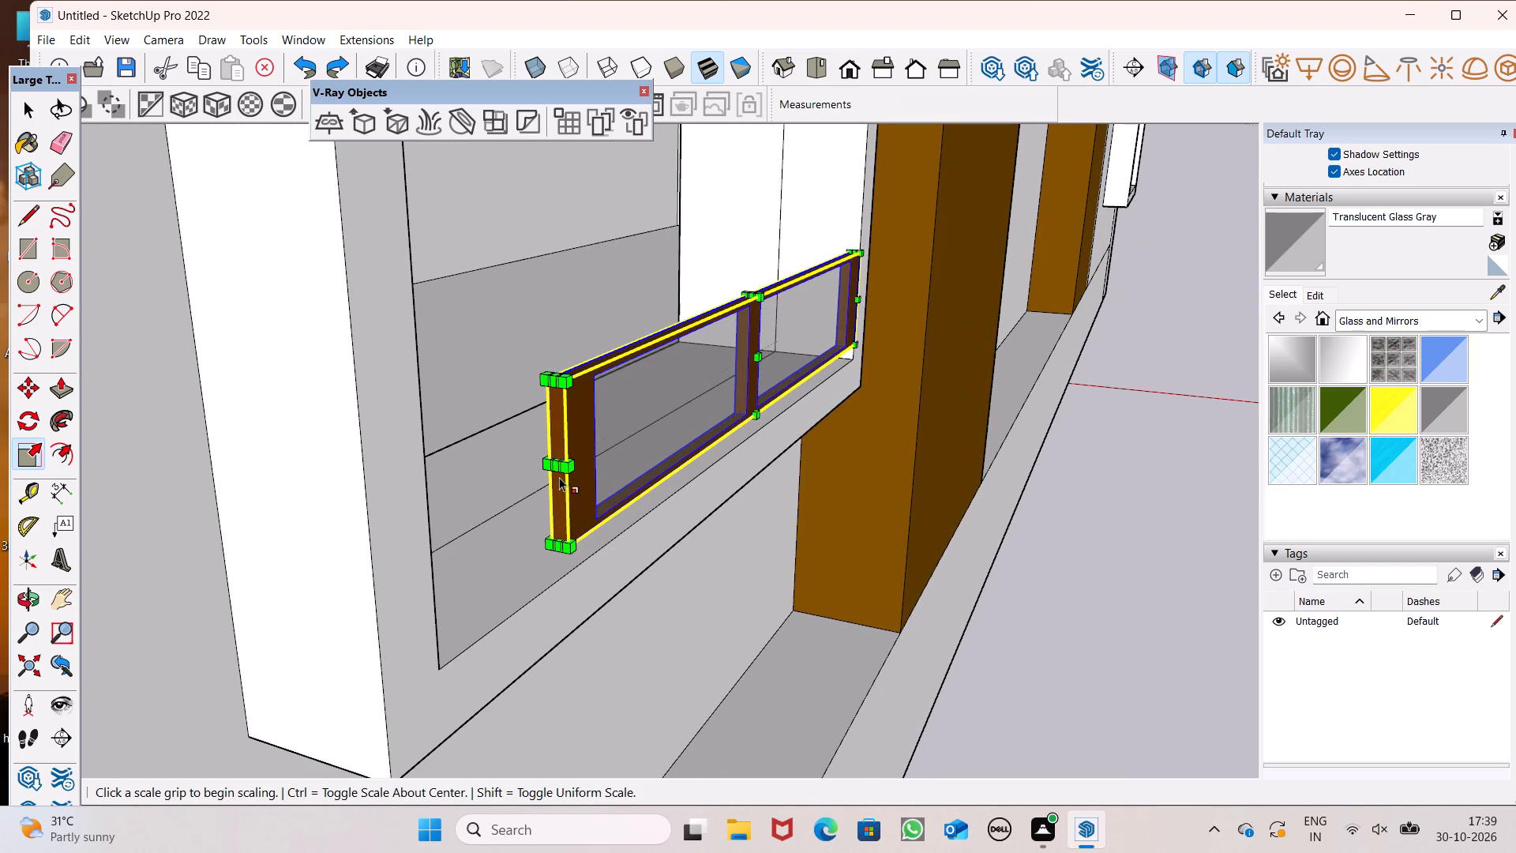
{"action": "left_click_drag", "start_coordinate": [556, 468], "coordinate": [475, 568]}
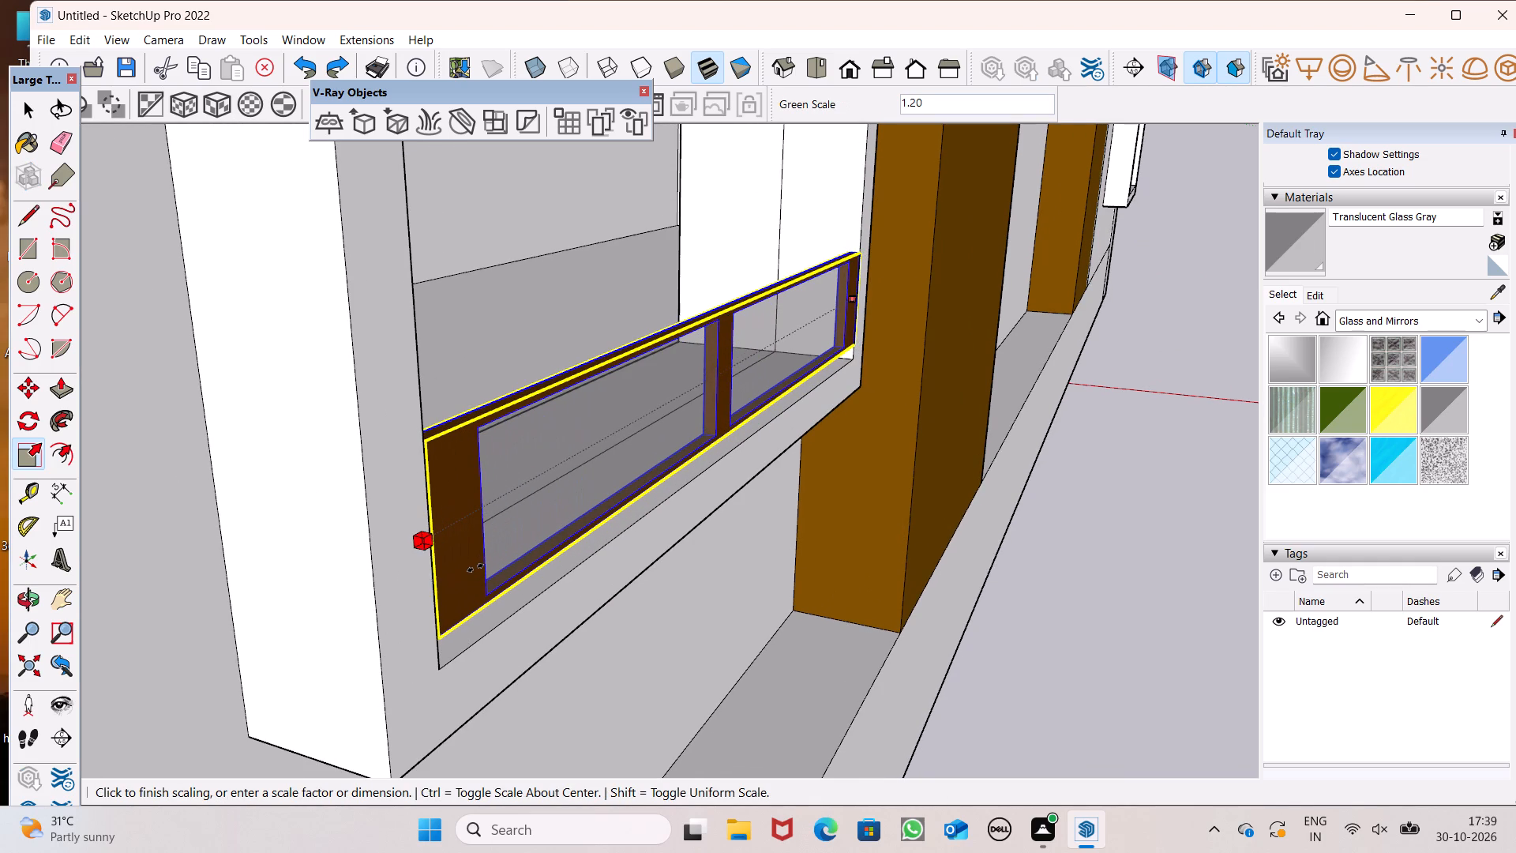
{"action": "left_click_drag", "start_coordinate": [475, 568], "coordinate": [449, 666]}
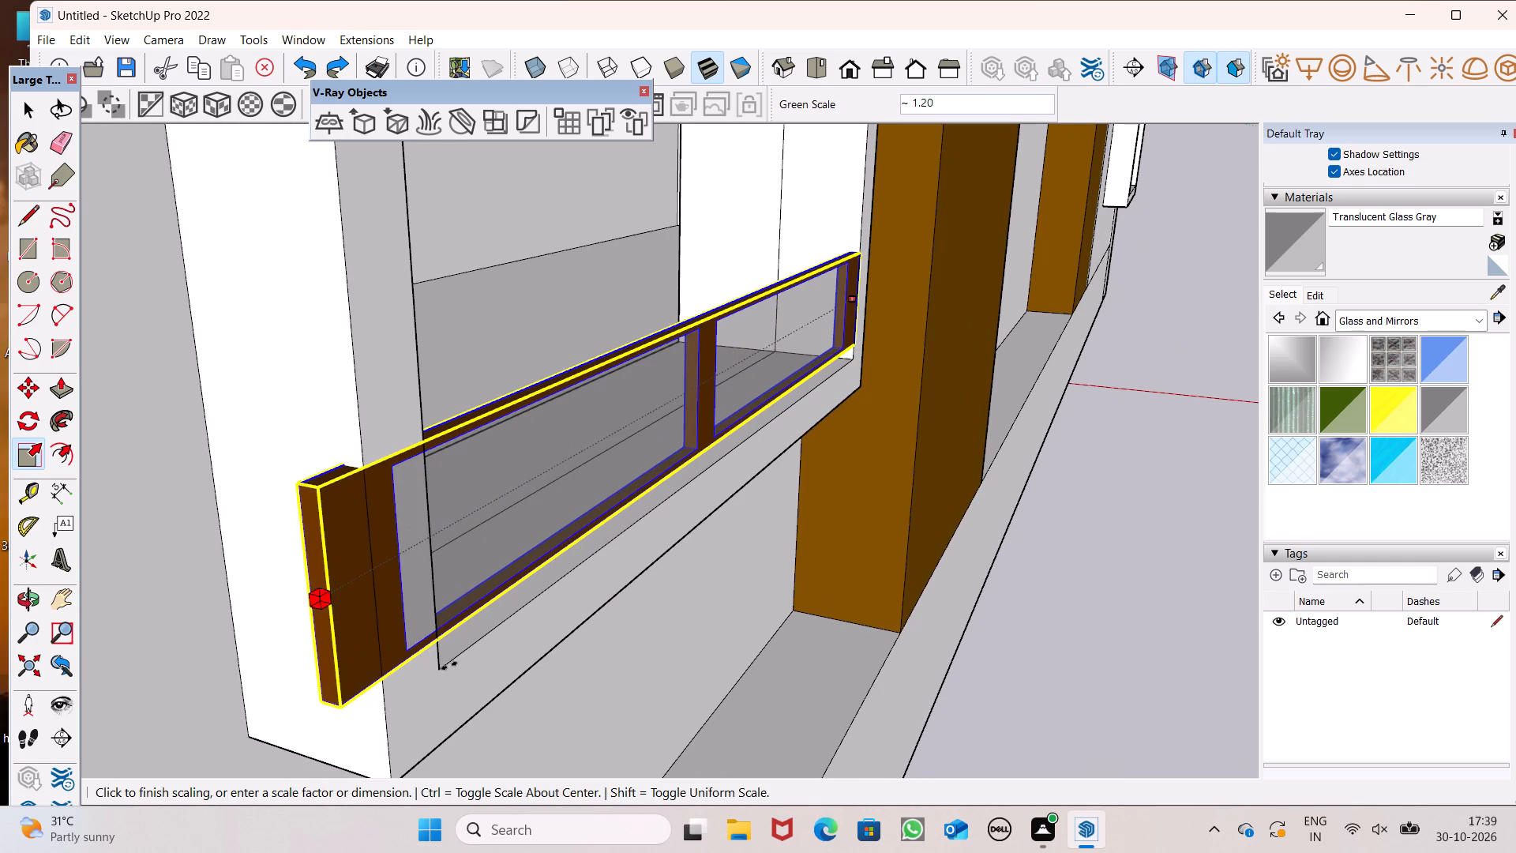
{"action": "left_click_drag", "start_coordinate": [449, 666], "coordinate": [441, 659]}
Scale the window group outward from the middle of its bottom edge to meet the opening's outer edge.
{"action": "scroll", "coordinate": [459, 550], "scroll_direction": "down", "scroll_amount": 5}
{"action": "middle_click_drag", "start_coordinate": [454, 551], "coordinate": [180, 426]}
{"action": "scroll", "coordinate": [535, 433], "scroll_direction": "up", "scroll_amount": 6}
{"action": "middle_click_drag", "start_coordinate": [692, 482], "coordinate": [681, 441]}
{"action": "scroll", "coordinate": [681, 441], "scroll_direction": "up", "scroll_amount": 5}
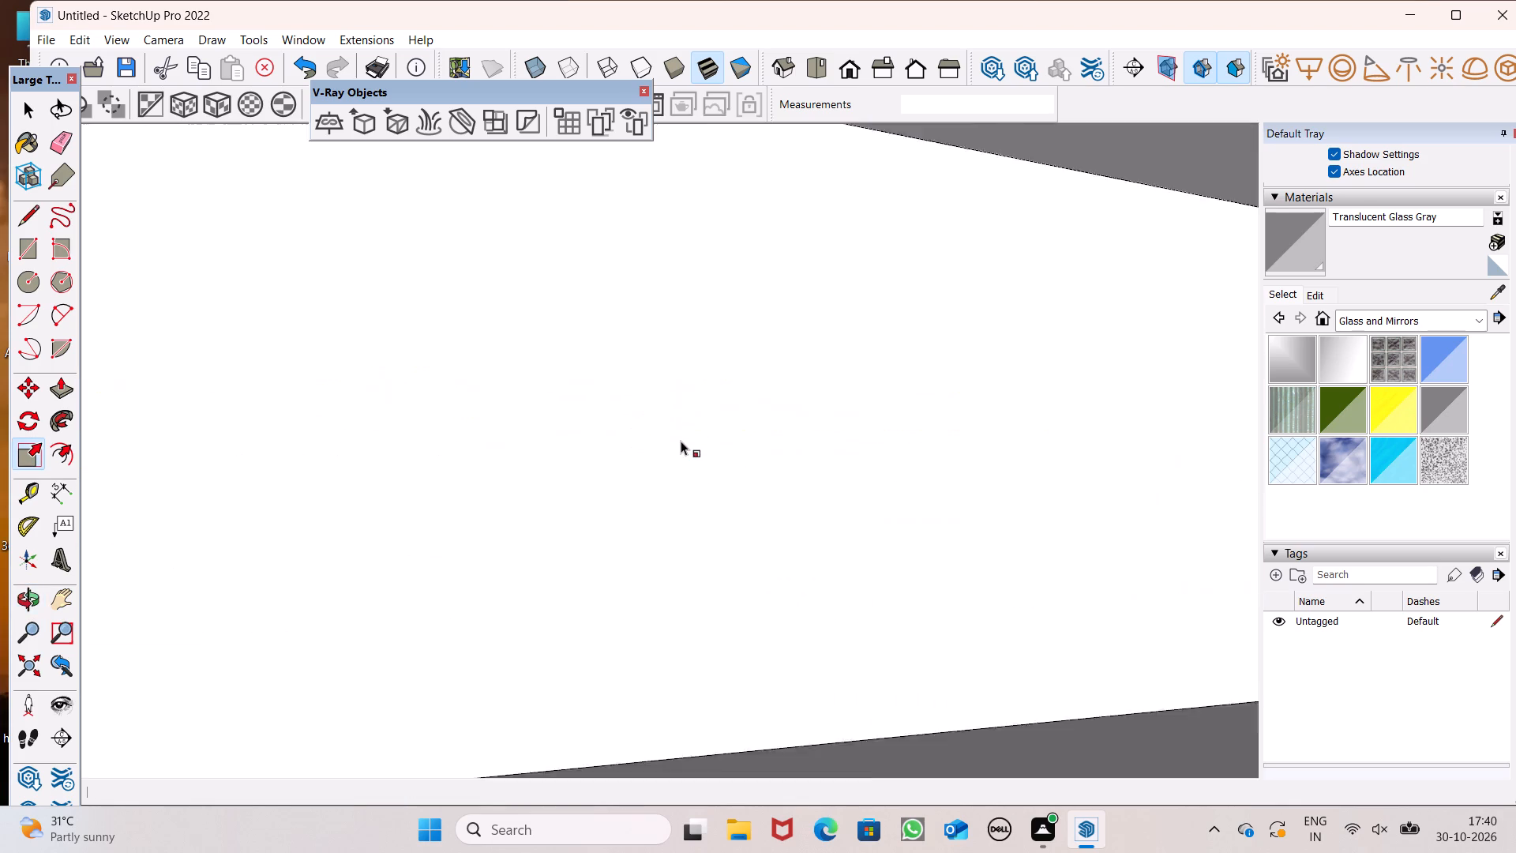
{"action": "scroll", "coordinate": [681, 441], "scroll_direction": "up", "scroll_amount": 1}
{"action": "scroll", "coordinate": [681, 441], "scroll_direction": "down", "scroll_amount": 6}
{"action": "scroll", "coordinate": [666, 438], "scroll_direction": "up", "scroll_amount": 2}
{"action": "scroll", "coordinate": [666, 438], "scroll_direction": "down", "scroll_amount": 2}
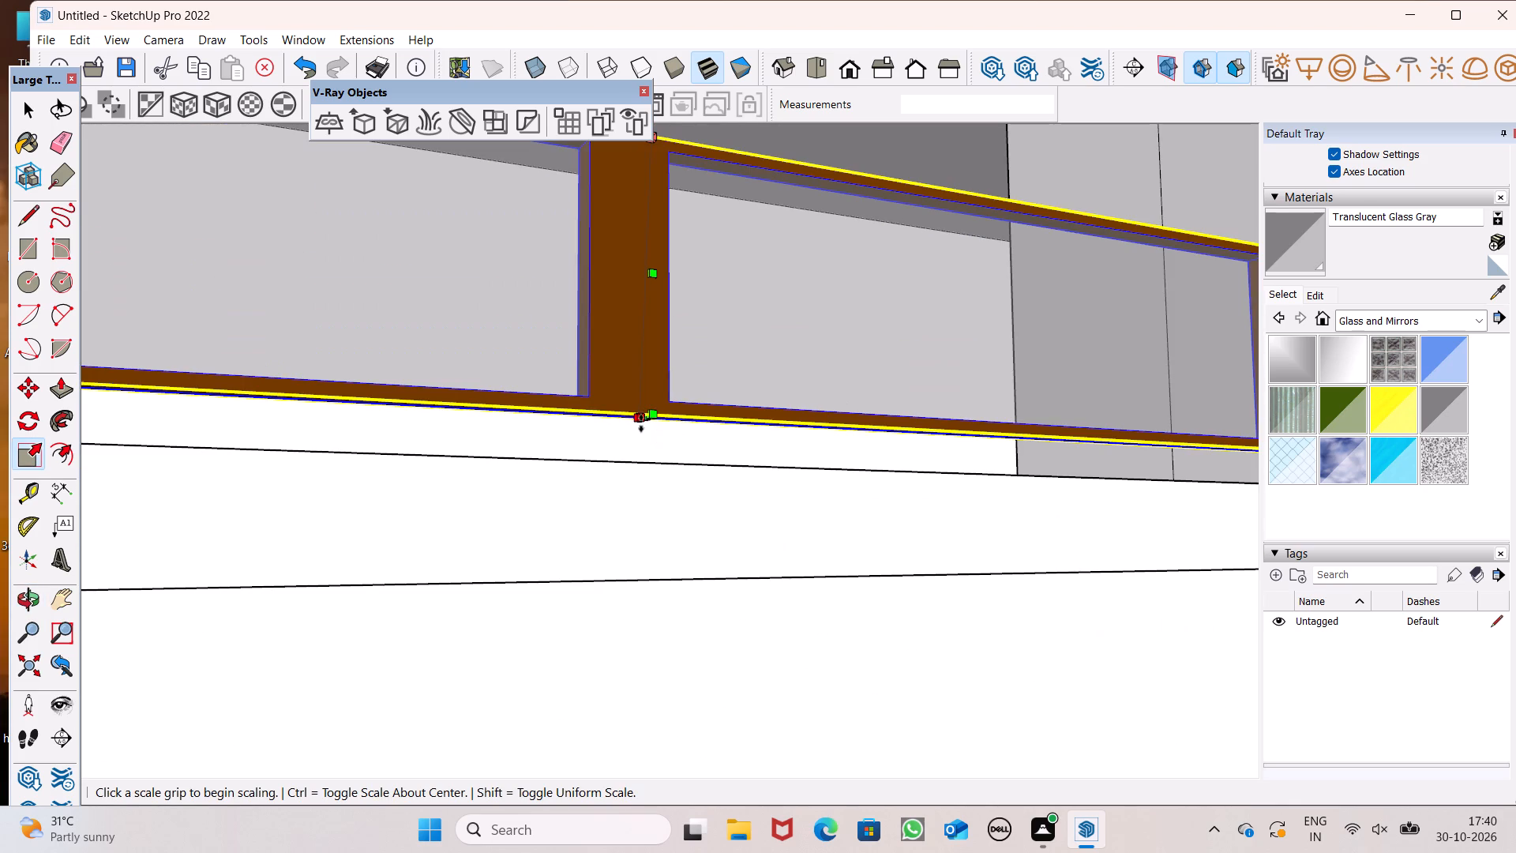
{"action": "left_click_drag", "start_coordinate": [641, 423], "coordinate": [646, 464]}
Move the window group slightly inward from the opening's outer edge, by its bottom corner beside the brown column.
{"action": "scroll", "coordinate": [636, 446], "scroll_direction": "down", "scroll_amount": 4}
{"action": "middle_click_drag", "start_coordinate": [654, 457], "coordinate": [703, 659]}
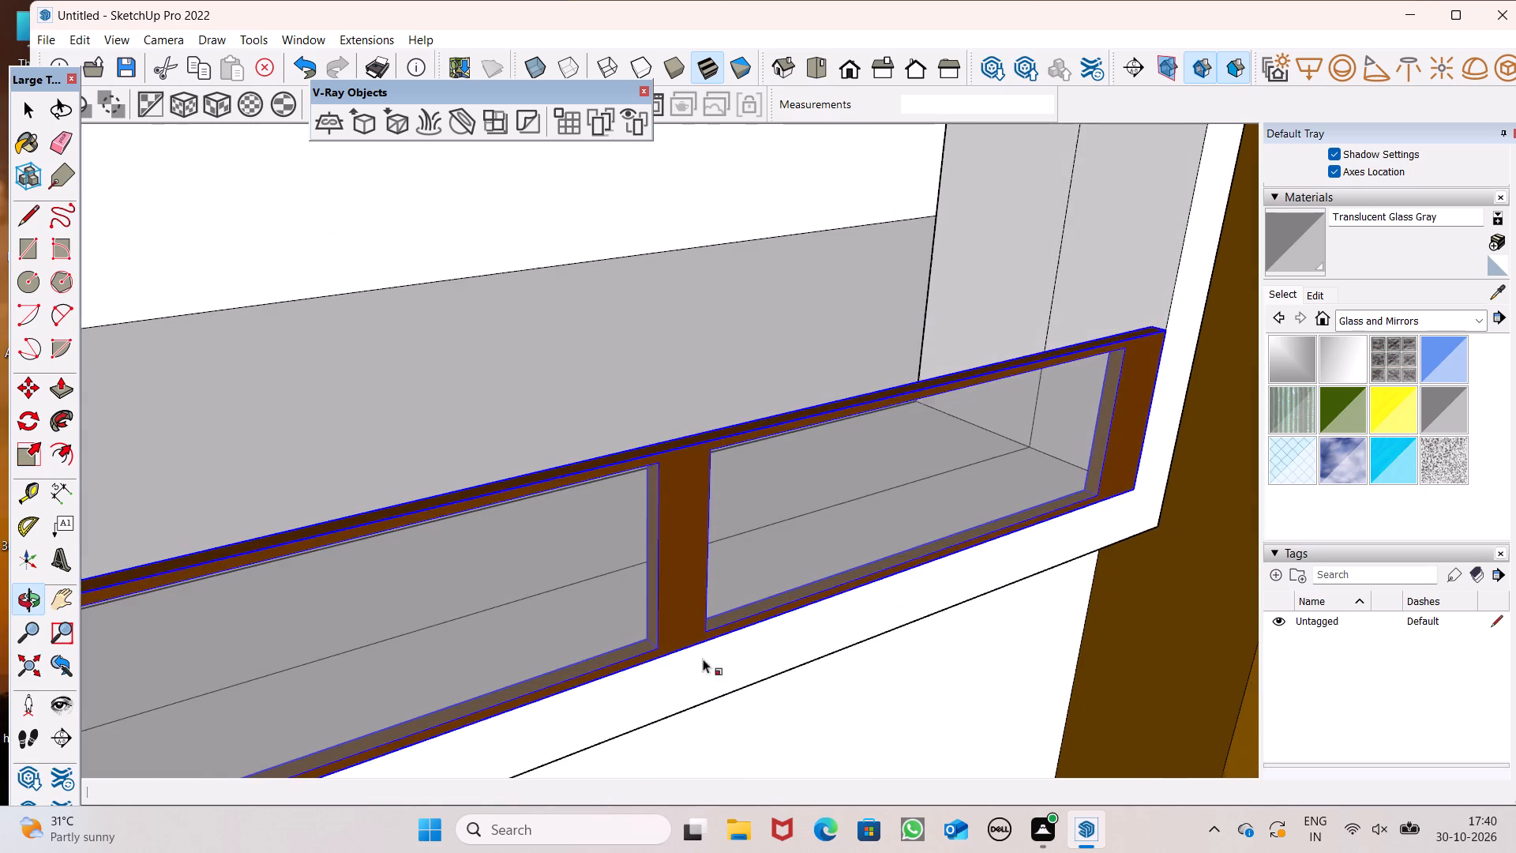
{"action": "middle_click_drag", "start_coordinate": [703, 659], "coordinate": [704, 659]}
{"action": "scroll", "coordinate": [647, 530], "scroll_direction": "down", "scroll_amount": 2}
{"action": "middle_click", "coordinate": [684, 525]}
{"action": "scroll", "coordinate": [678, 358], "scroll_direction": "down", "scroll_amount": 7}
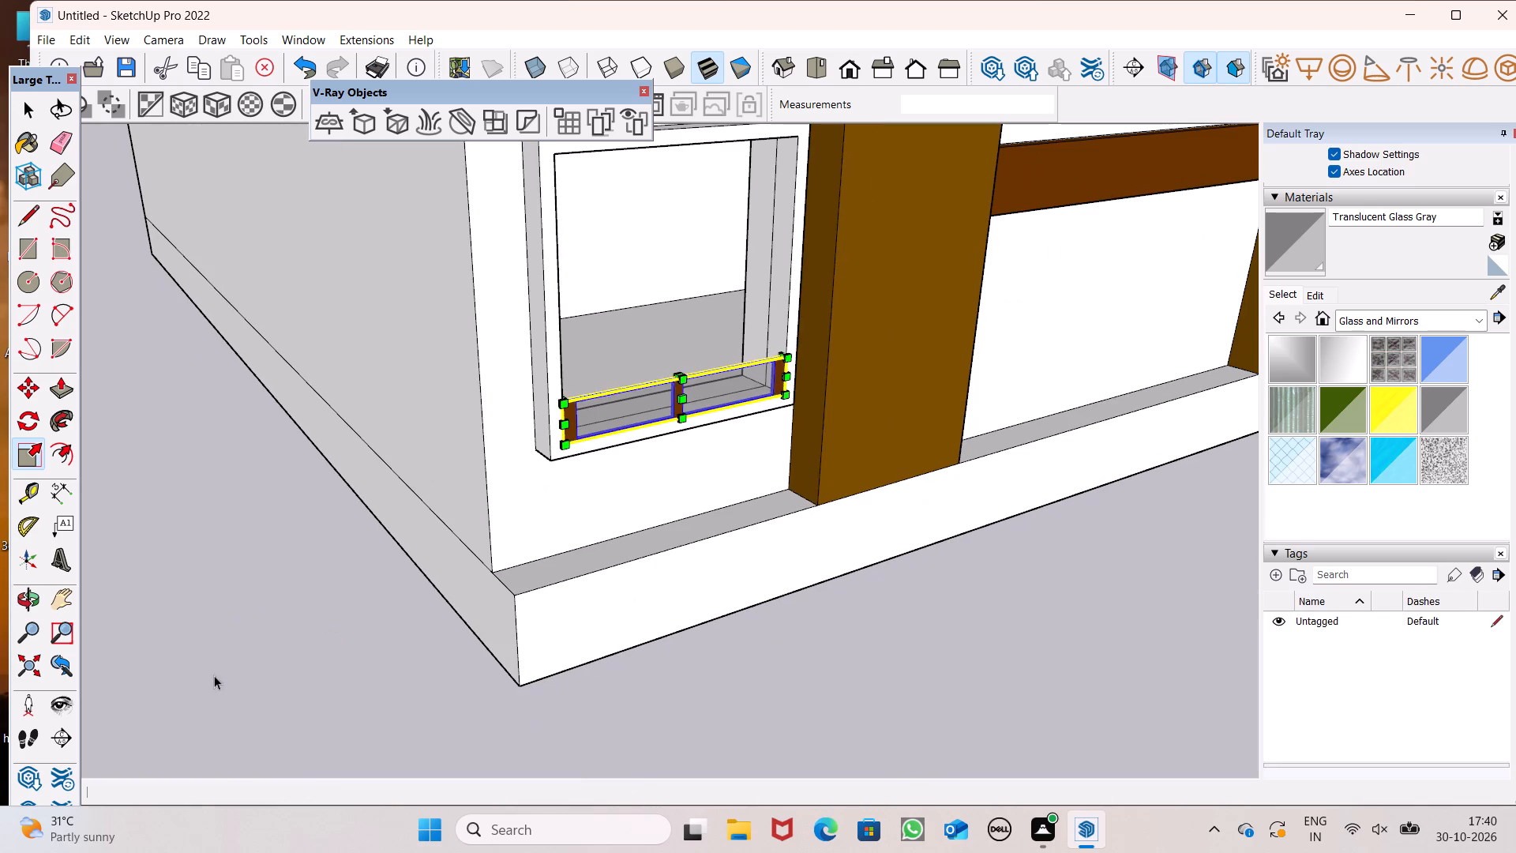
{"action": "key", "text": "space"}
{"action": "left_click", "coordinate": [35, 705]}
{"action": "middle_click_drag", "start_coordinate": [347, 659], "coordinate": [175, 727]}
{"action": "scroll", "coordinate": [175, 727], "scroll_direction": "up", "scroll_amount": 4}
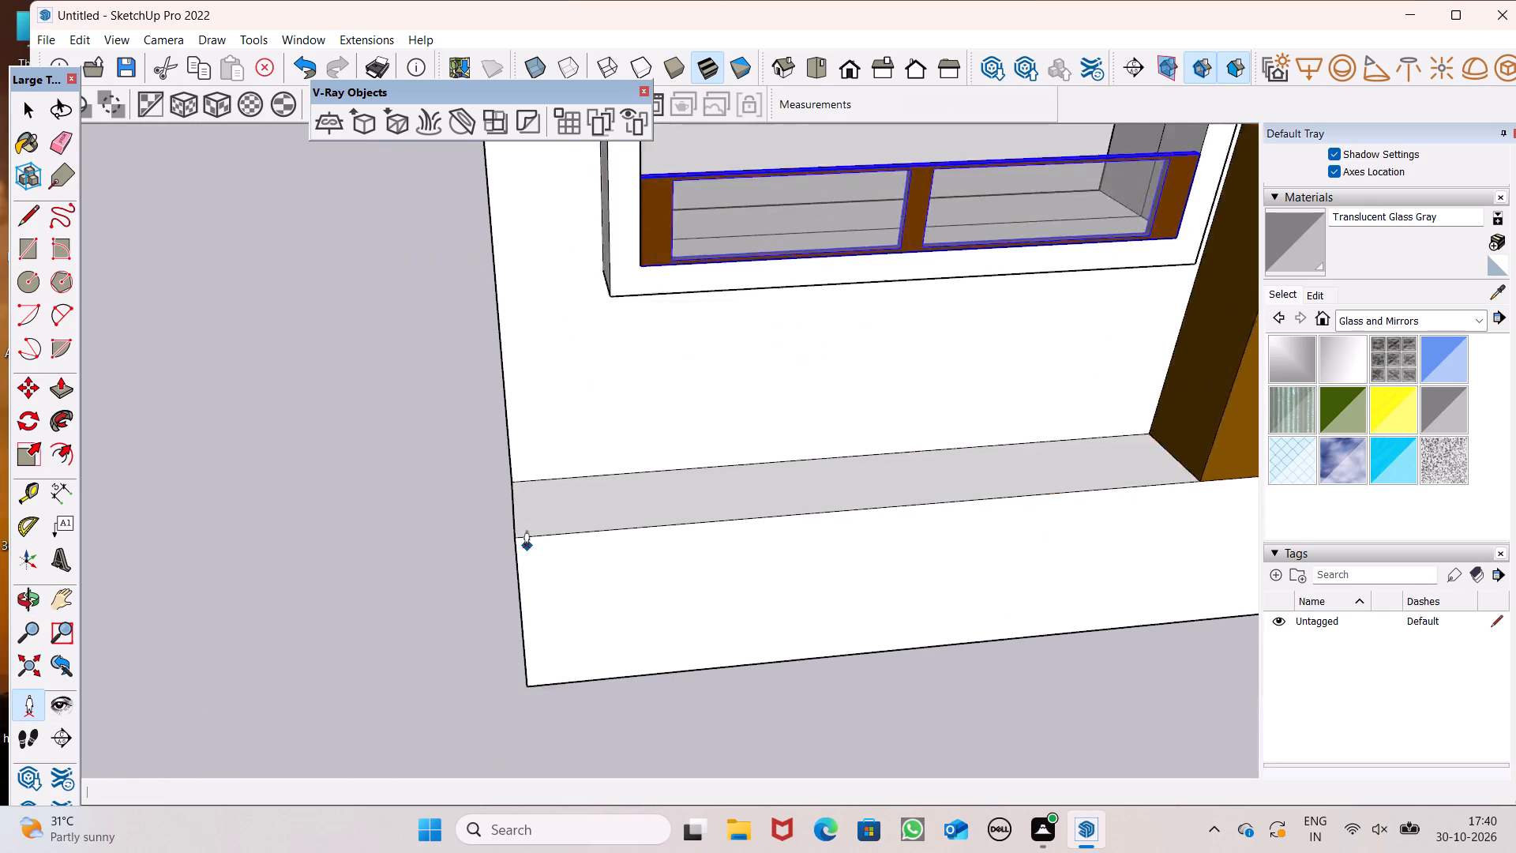
{"action": "scroll", "coordinate": [527, 547], "scroll_direction": "up", "scroll_amount": 2}
{"action": "scroll", "coordinate": [422, 590], "scroll_direction": "down", "scroll_amount": 8}
{"action": "scroll", "coordinate": [608, 494], "scroll_direction": "up", "scroll_amount": 8}
{"action": "scroll", "coordinate": [680, 433], "scroll_direction": "up", "scroll_amount": 6}
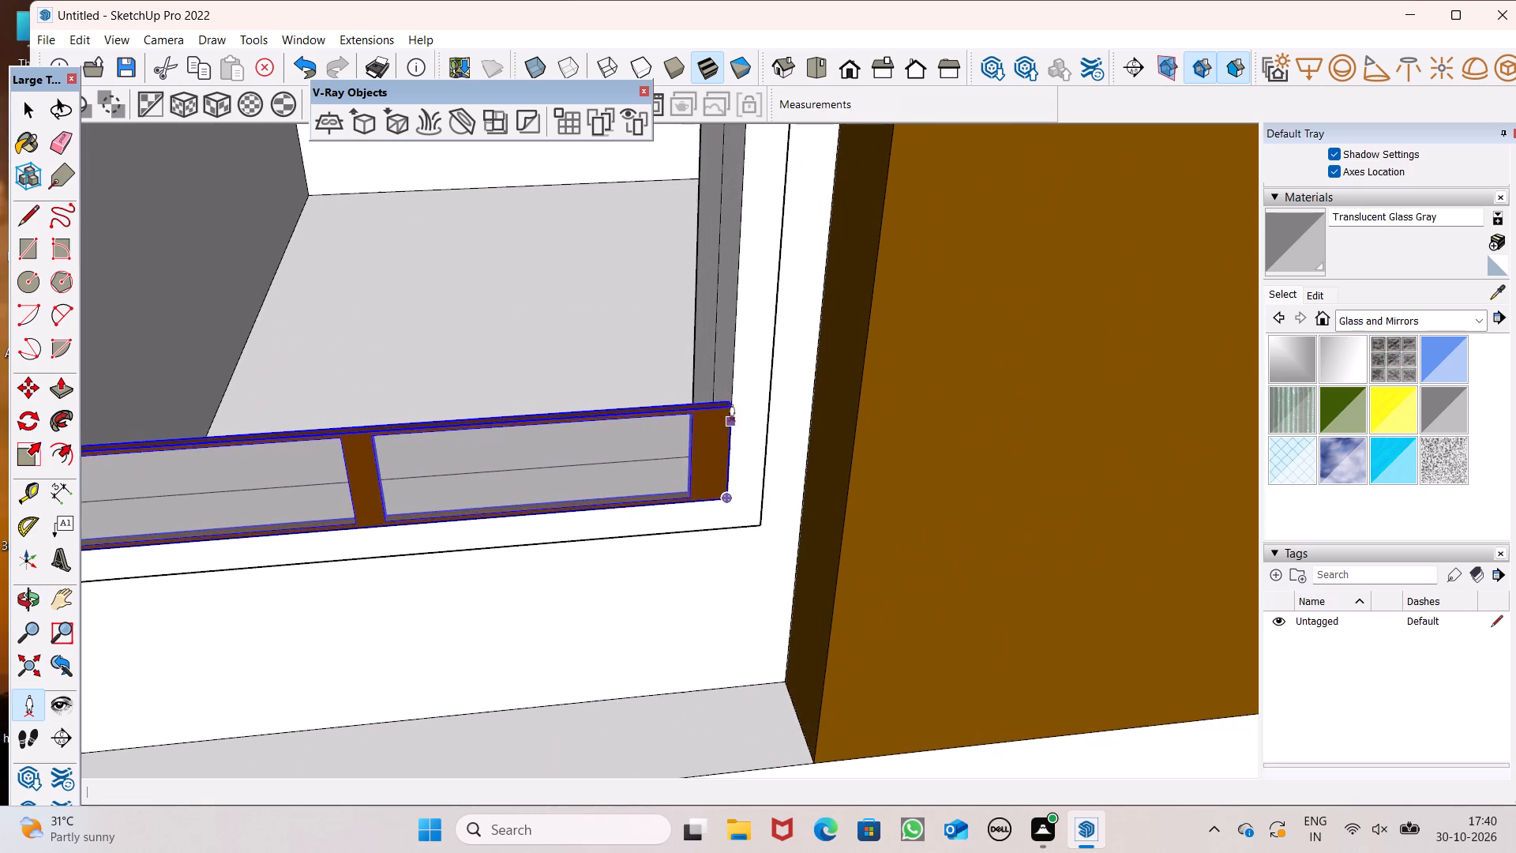
{"action": "scroll", "coordinate": [739, 427], "scroll_direction": "up", "scroll_amount": 4}
{"action": "key", "text": "m"}
{"action": "key", "text": "Return"}
{"action": "scroll", "coordinate": [739, 476], "scroll_direction": "up", "scroll_amount": 7}
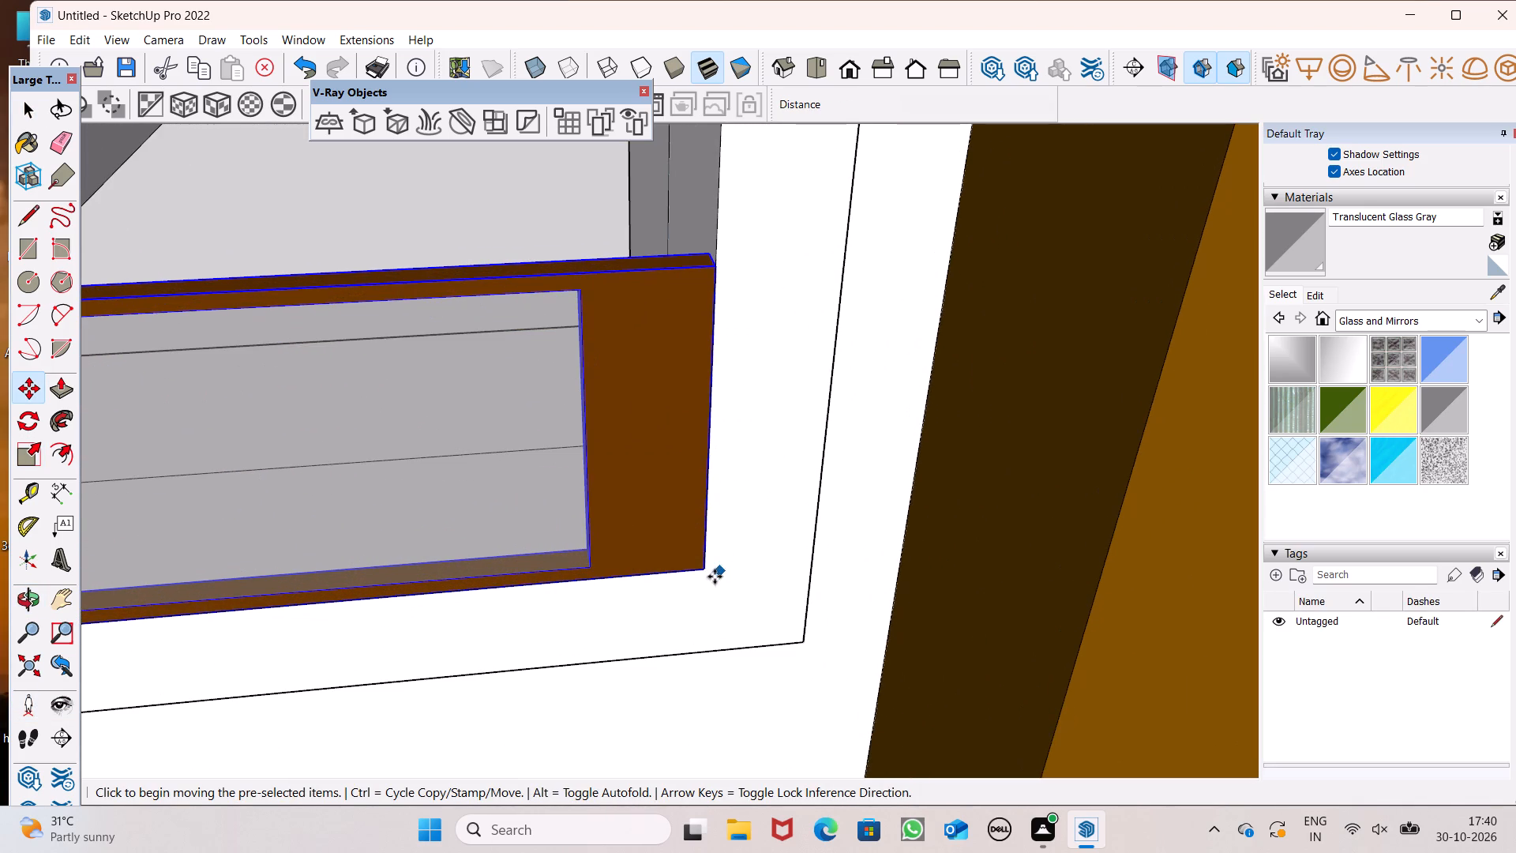
{"action": "middle_click_drag", "start_coordinate": [712, 572], "coordinate": [807, 610]}
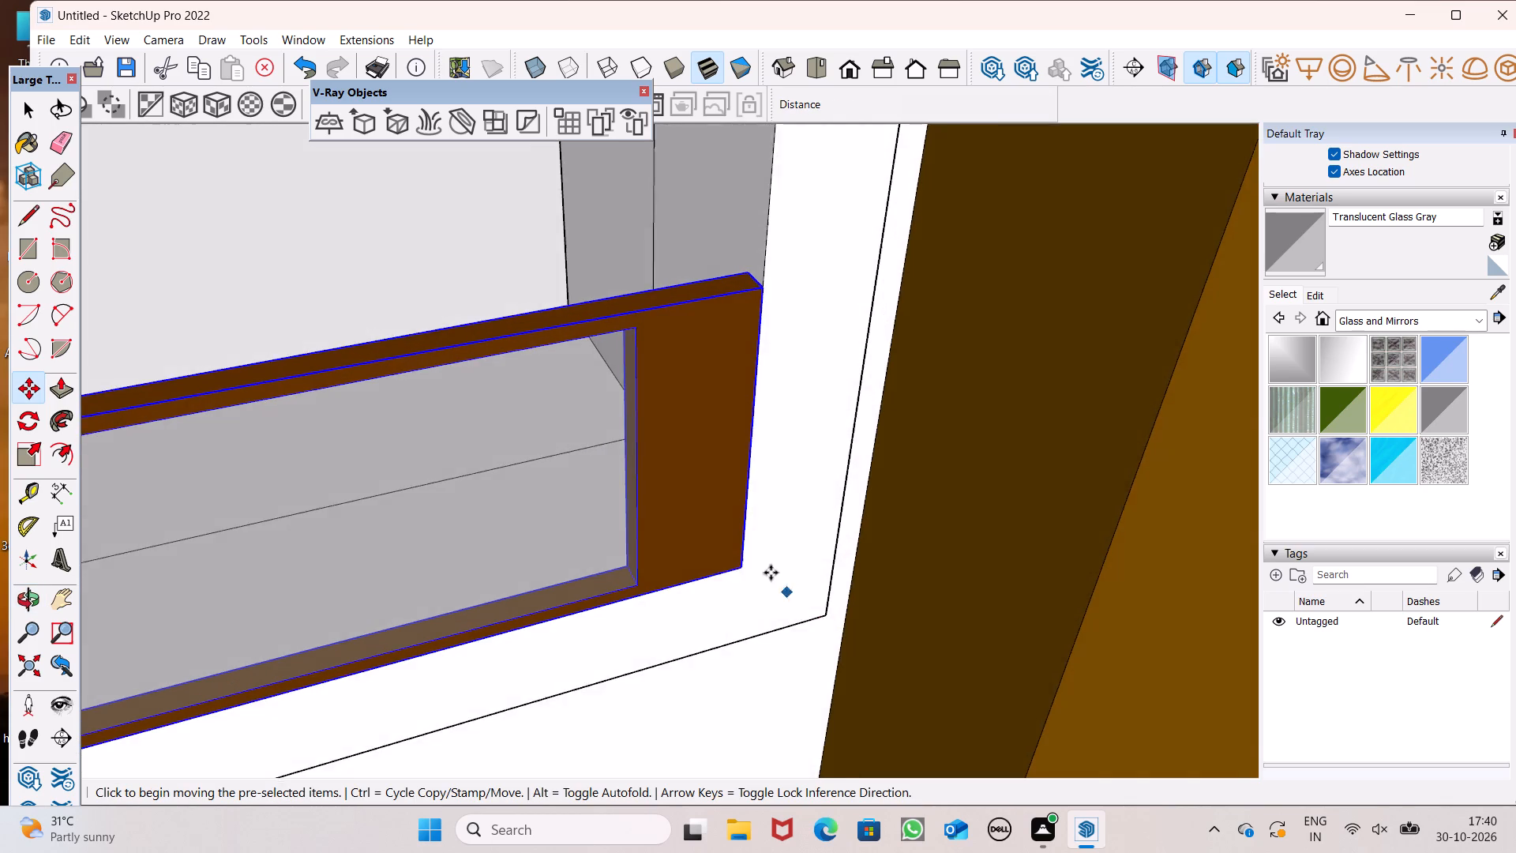
{"action": "scroll", "coordinate": [757, 558], "scroll_direction": "up", "scroll_amount": 5}
{"action": "left_click_drag", "start_coordinate": [734, 573], "coordinate": [729, 550]}
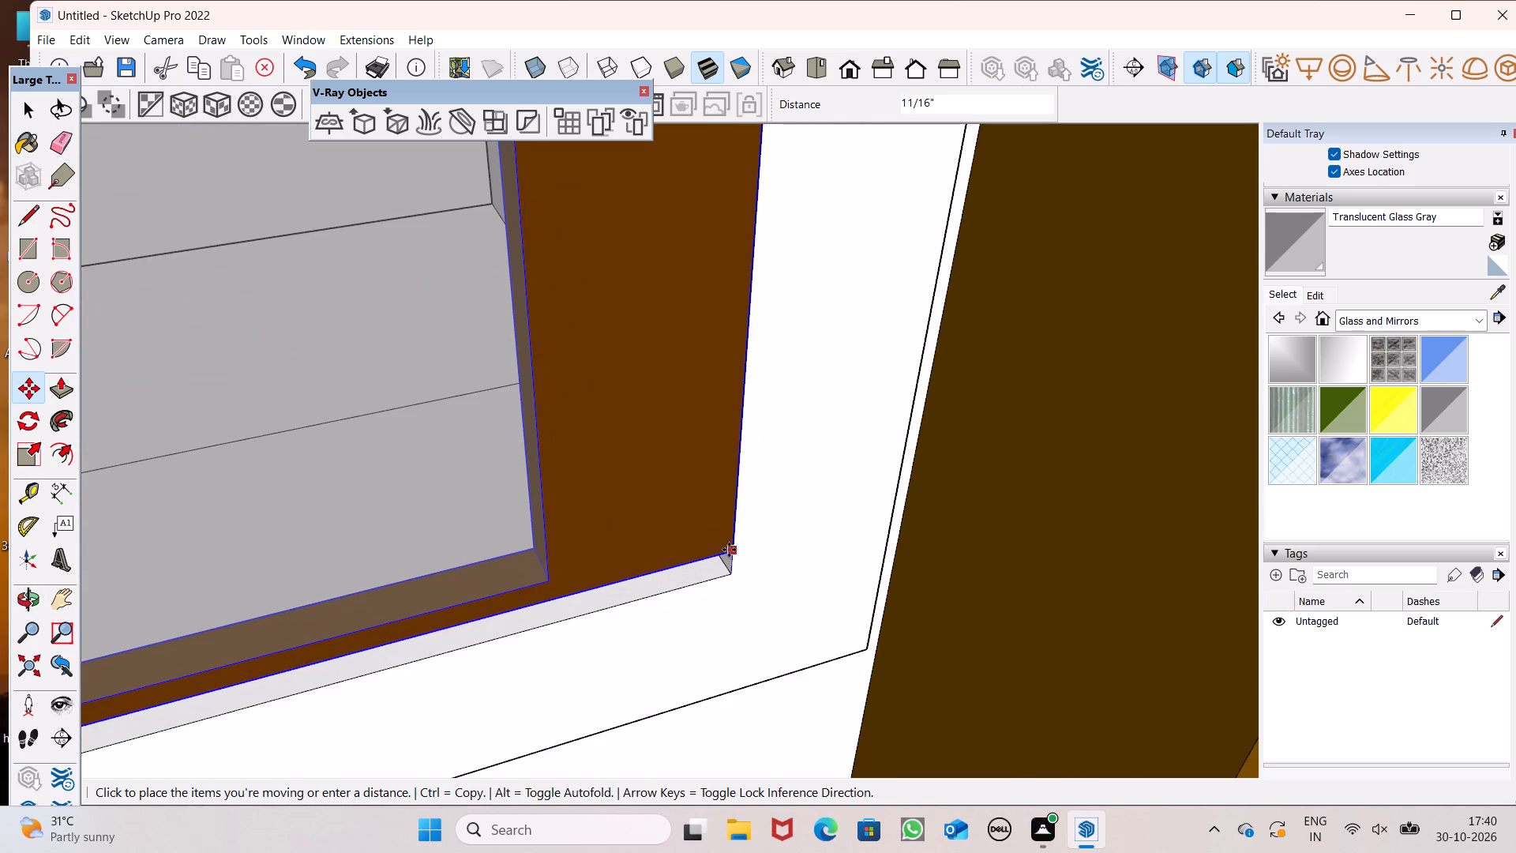
{"action": "left_click_drag", "start_coordinate": [729, 550], "coordinate": [717, 533]}
{"action": "scroll", "coordinate": [715, 523], "scroll_direction": "down", "scroll_amount": 4}
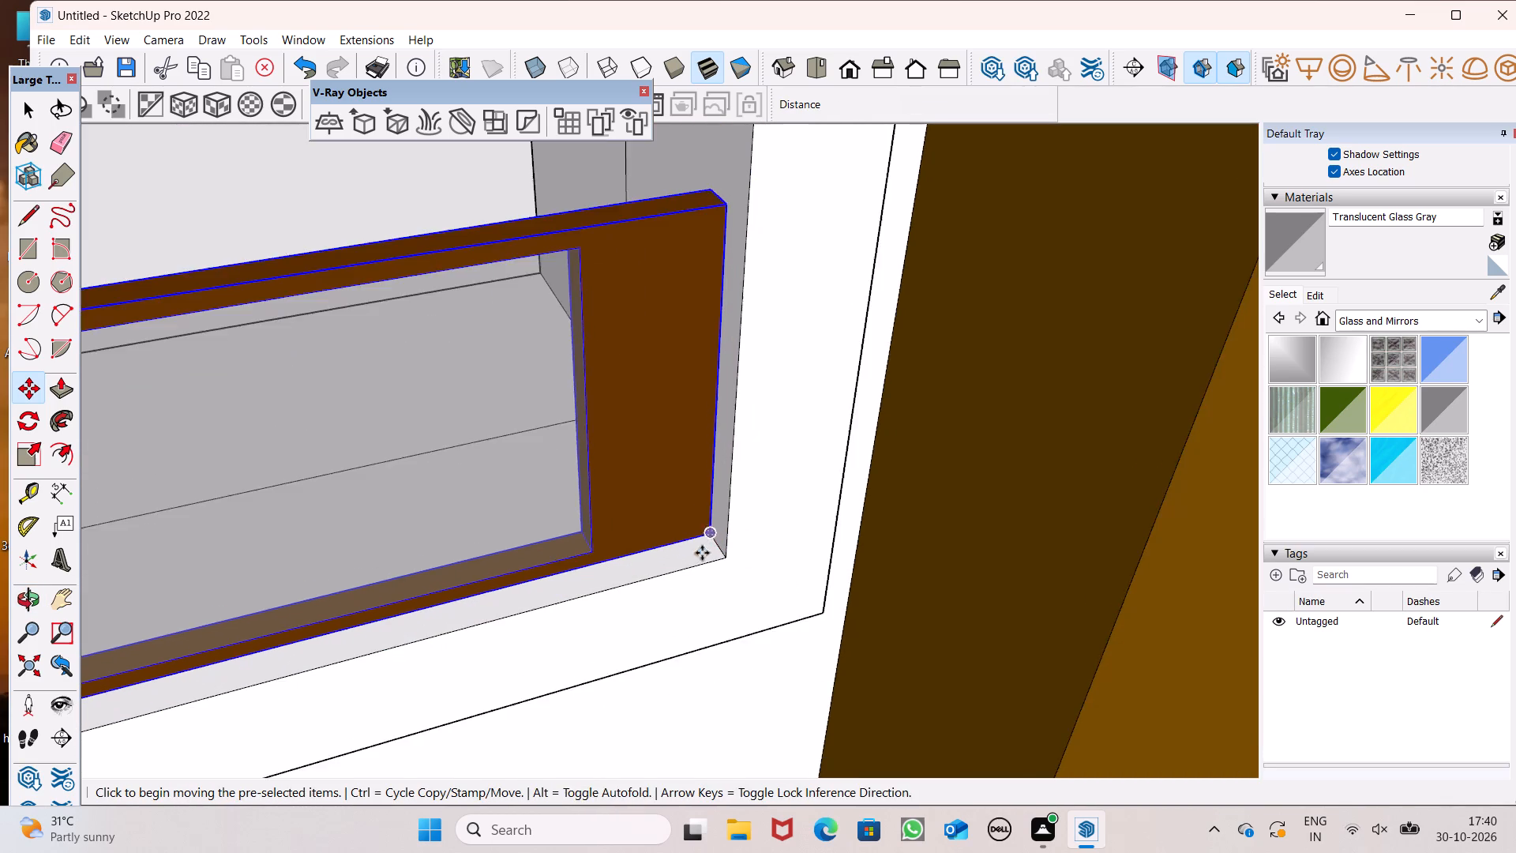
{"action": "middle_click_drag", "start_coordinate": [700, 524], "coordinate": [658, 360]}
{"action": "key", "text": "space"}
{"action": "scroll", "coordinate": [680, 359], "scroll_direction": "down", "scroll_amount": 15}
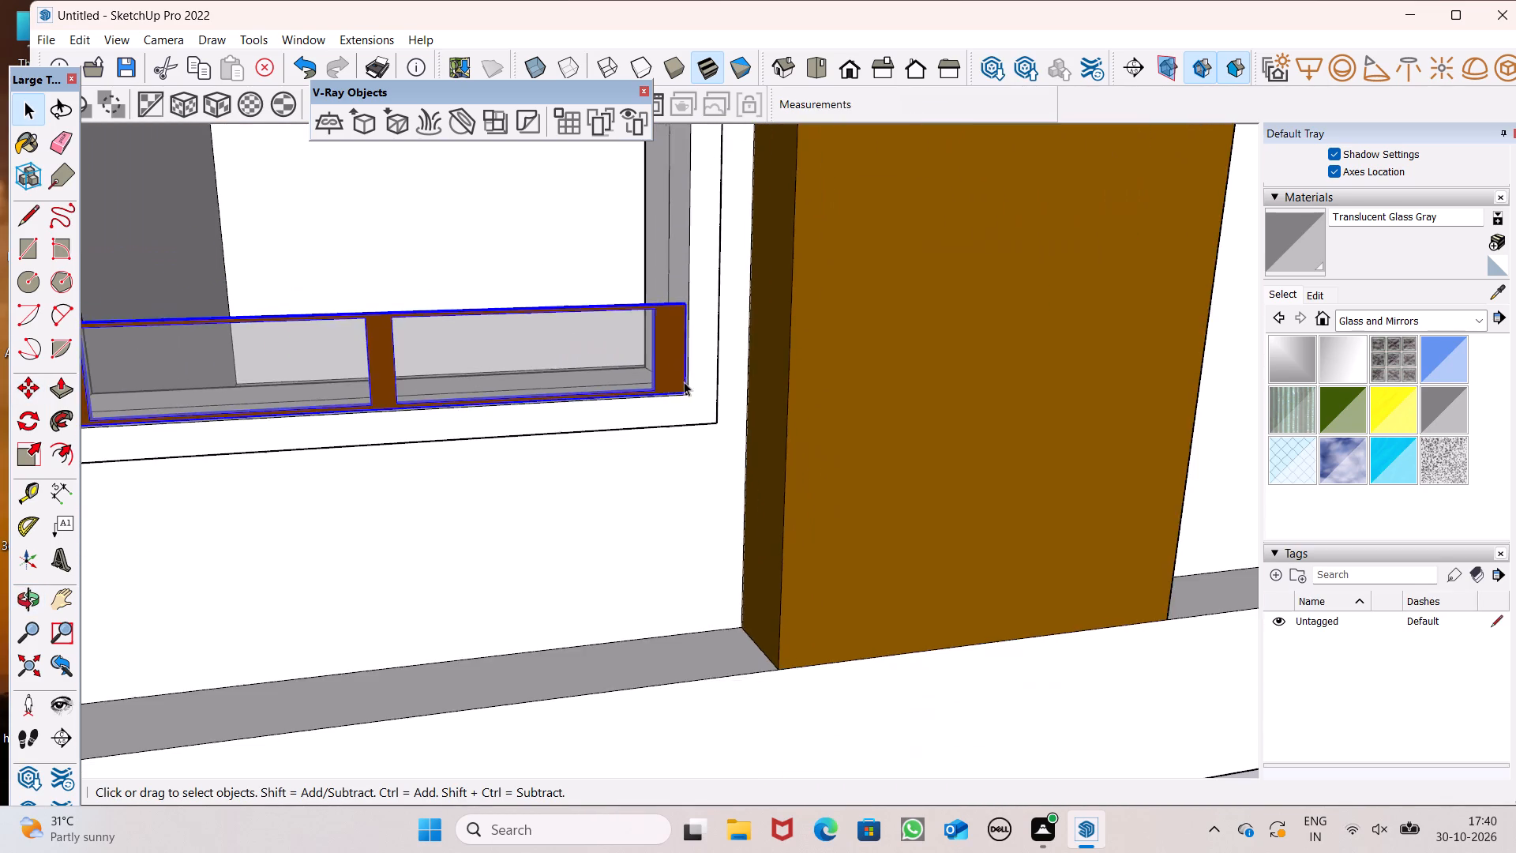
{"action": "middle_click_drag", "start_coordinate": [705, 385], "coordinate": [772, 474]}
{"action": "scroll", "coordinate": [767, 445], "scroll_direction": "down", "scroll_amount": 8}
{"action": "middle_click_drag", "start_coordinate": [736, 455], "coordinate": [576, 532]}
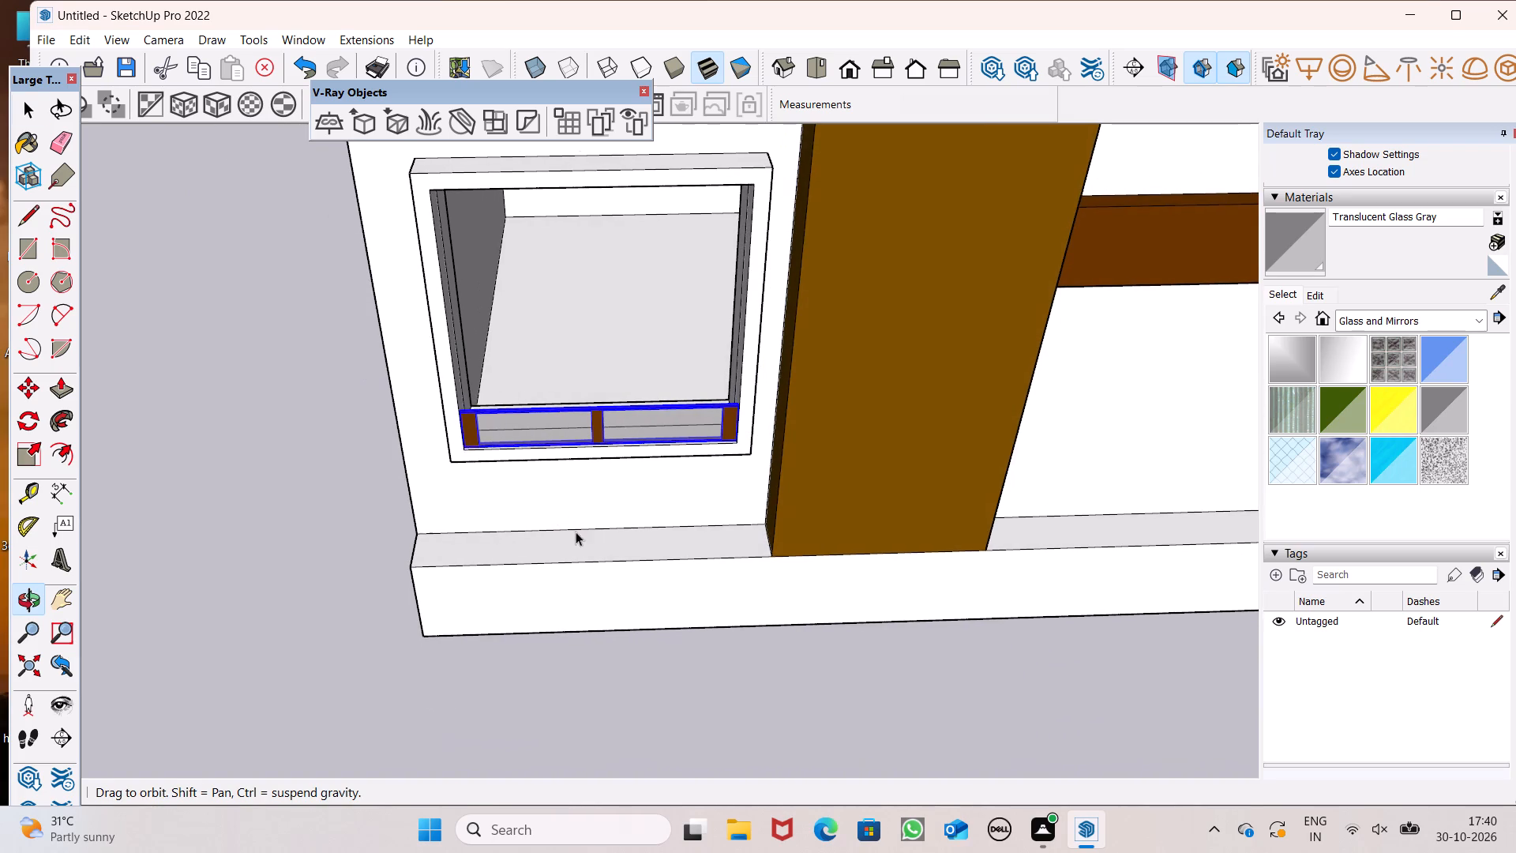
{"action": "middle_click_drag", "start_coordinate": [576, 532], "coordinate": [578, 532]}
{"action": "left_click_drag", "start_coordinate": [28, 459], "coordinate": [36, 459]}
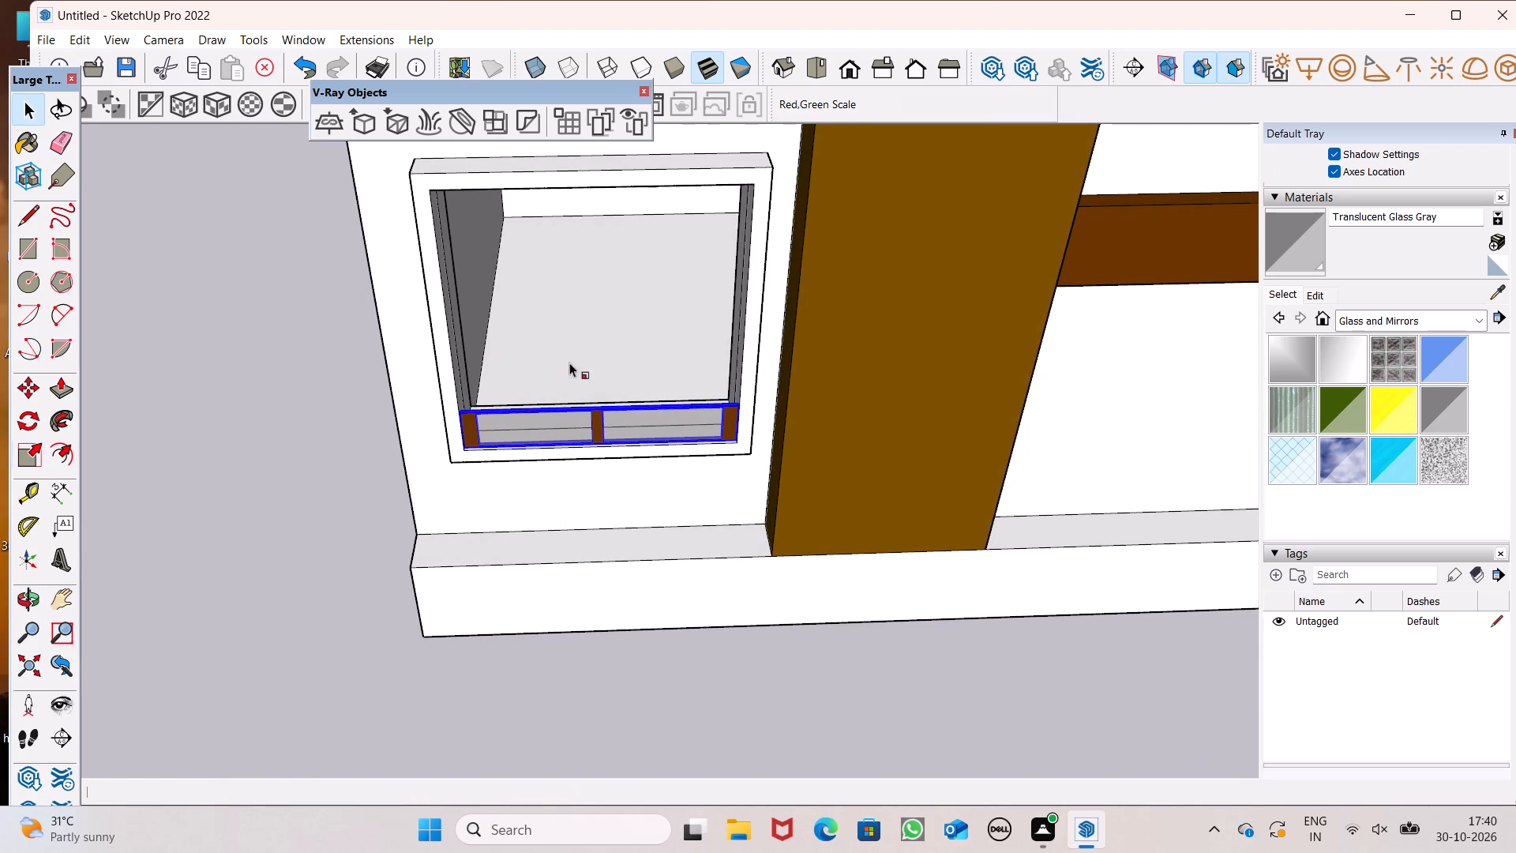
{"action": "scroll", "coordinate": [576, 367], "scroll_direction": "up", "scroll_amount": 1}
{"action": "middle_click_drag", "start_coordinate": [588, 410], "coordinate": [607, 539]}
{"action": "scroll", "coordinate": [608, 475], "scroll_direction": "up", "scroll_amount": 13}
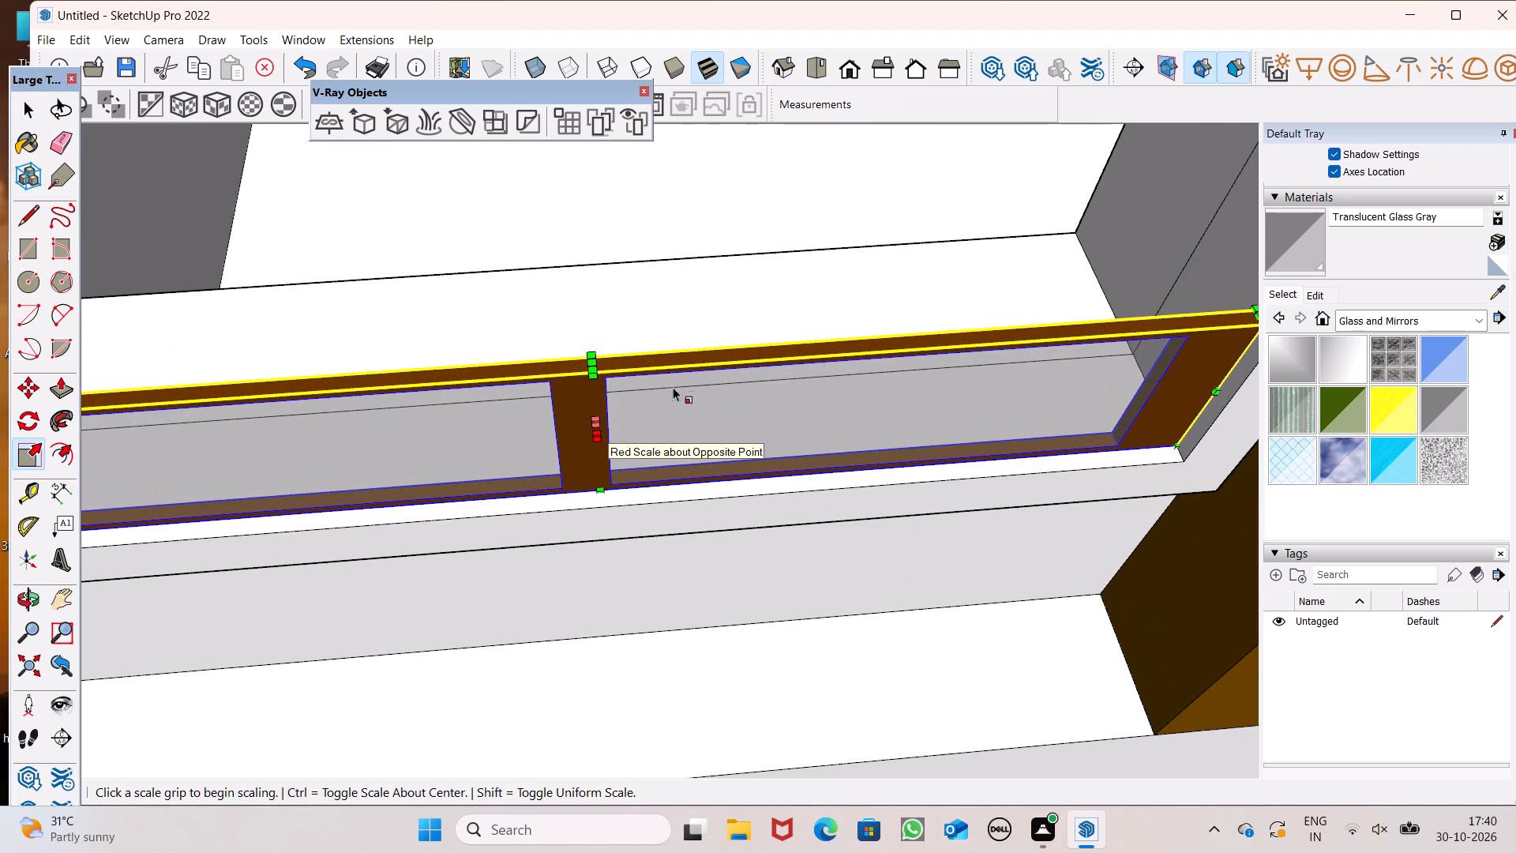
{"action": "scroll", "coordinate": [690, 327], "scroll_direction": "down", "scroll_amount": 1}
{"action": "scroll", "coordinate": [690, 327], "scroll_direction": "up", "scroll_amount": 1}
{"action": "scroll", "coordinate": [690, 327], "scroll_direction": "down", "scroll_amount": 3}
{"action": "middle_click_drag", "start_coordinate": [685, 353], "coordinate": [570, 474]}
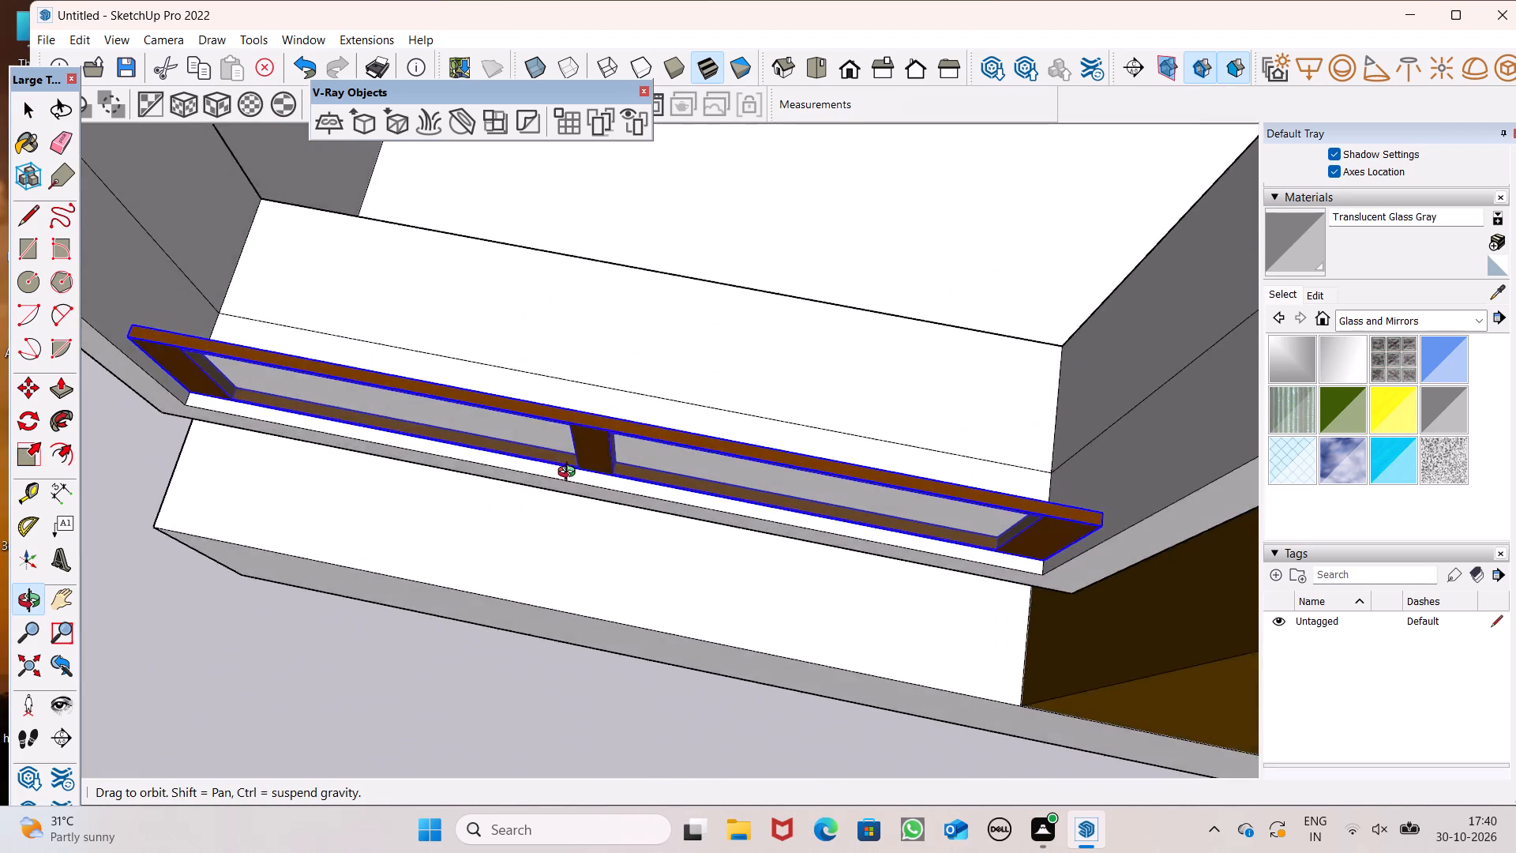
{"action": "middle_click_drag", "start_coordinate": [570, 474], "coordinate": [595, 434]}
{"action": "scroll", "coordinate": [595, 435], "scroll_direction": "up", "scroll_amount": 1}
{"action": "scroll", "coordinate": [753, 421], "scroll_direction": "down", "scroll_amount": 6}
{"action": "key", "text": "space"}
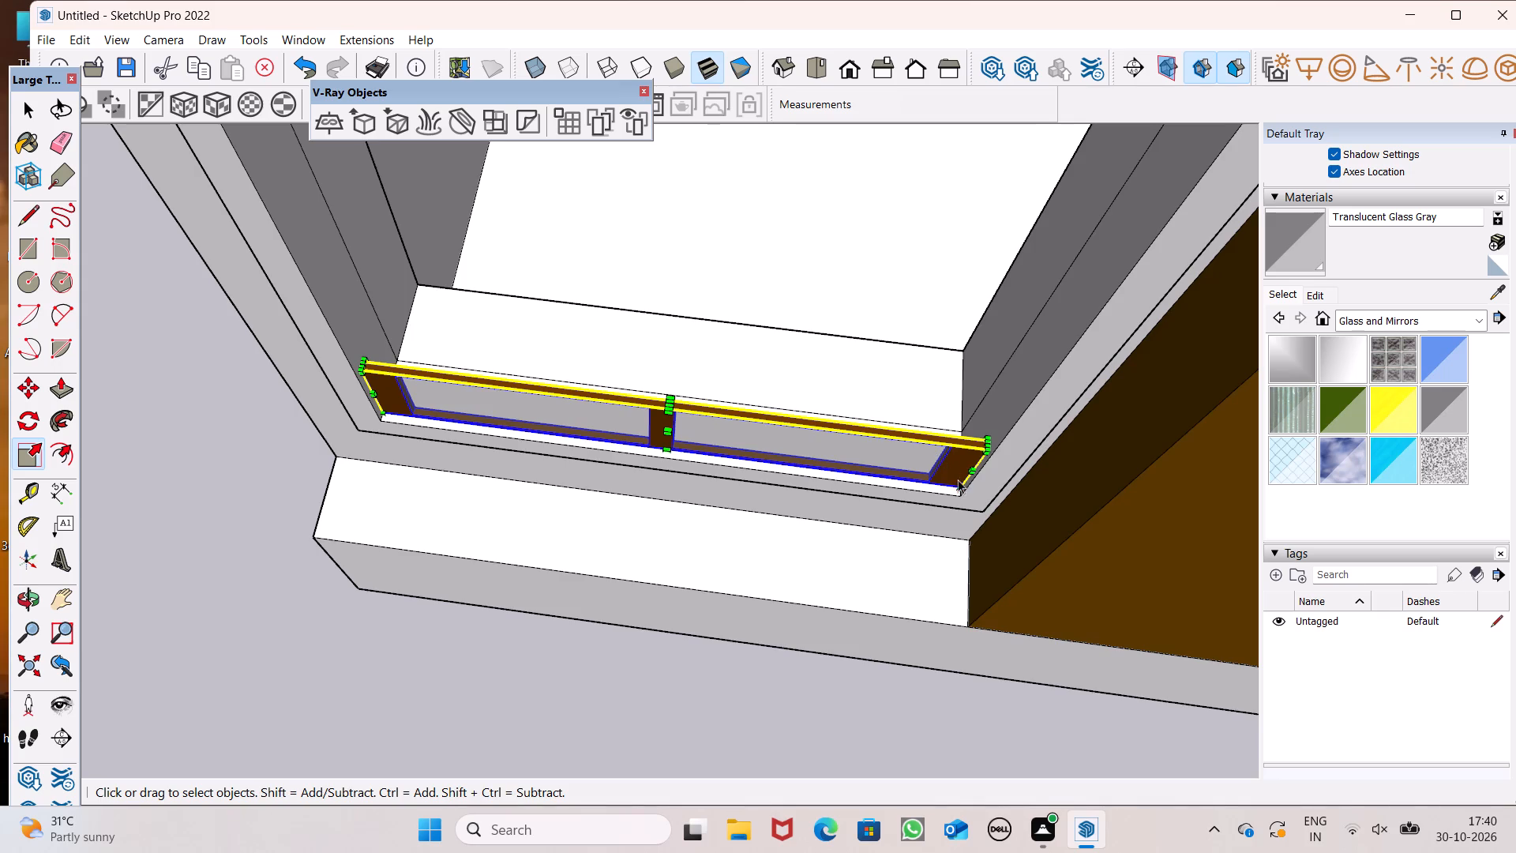
Move the window group inward by 8" along the opening's sill, by its bottom corner beside the brown column.
{"action": "middle_click_drag", "start_coordinate": [956, 481], "coordinate": [949, 426]}
{"action": "key", "text": "m"}
{"action": "key", "text": "Return"}
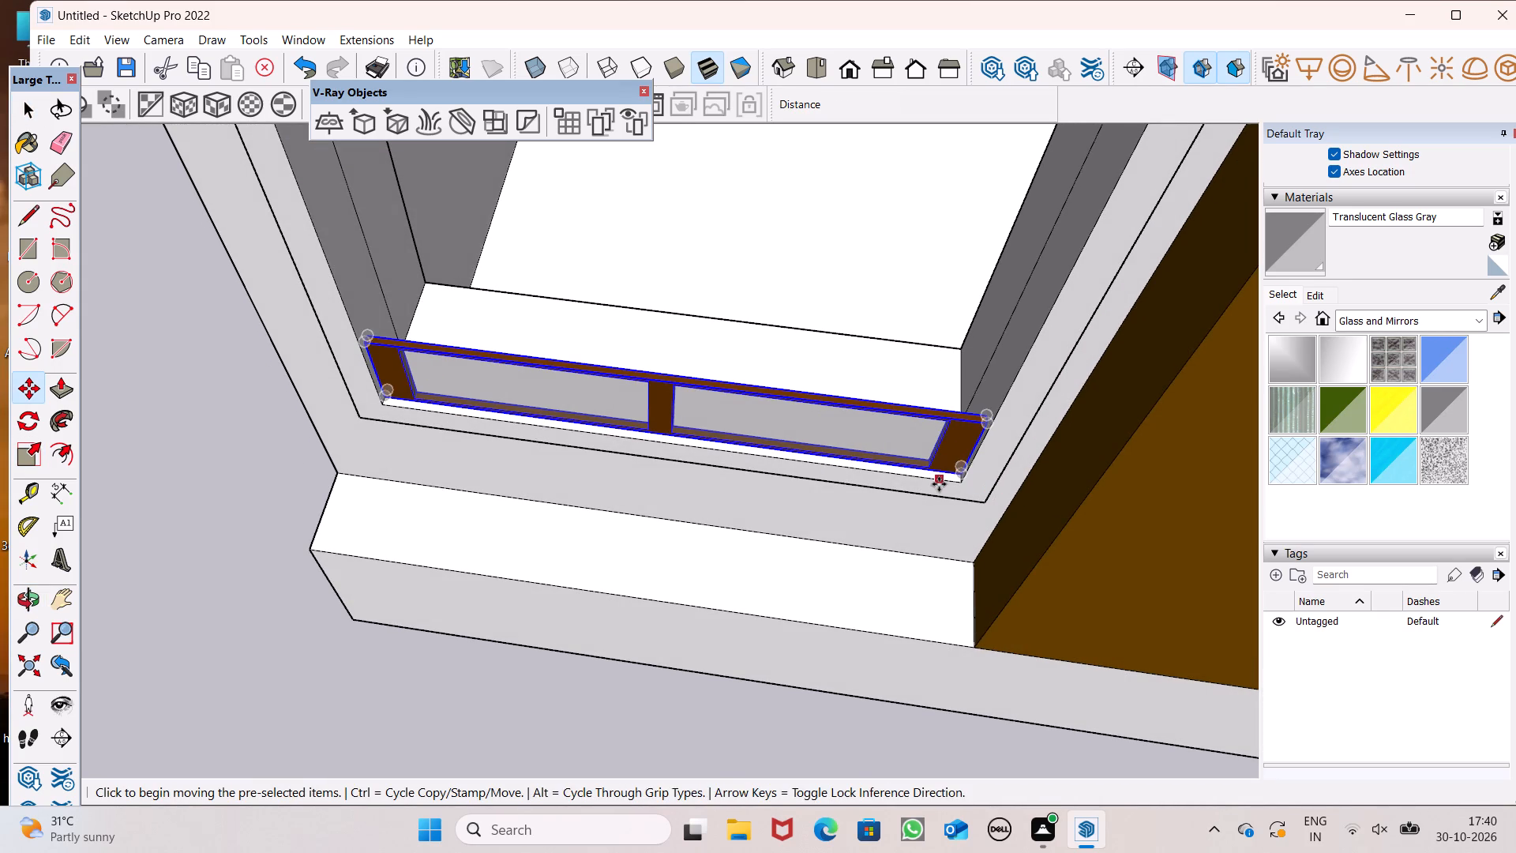
{"action": "left_click_drag", "start_coordinate": [963, 478], "coordinate": [963, 477]}
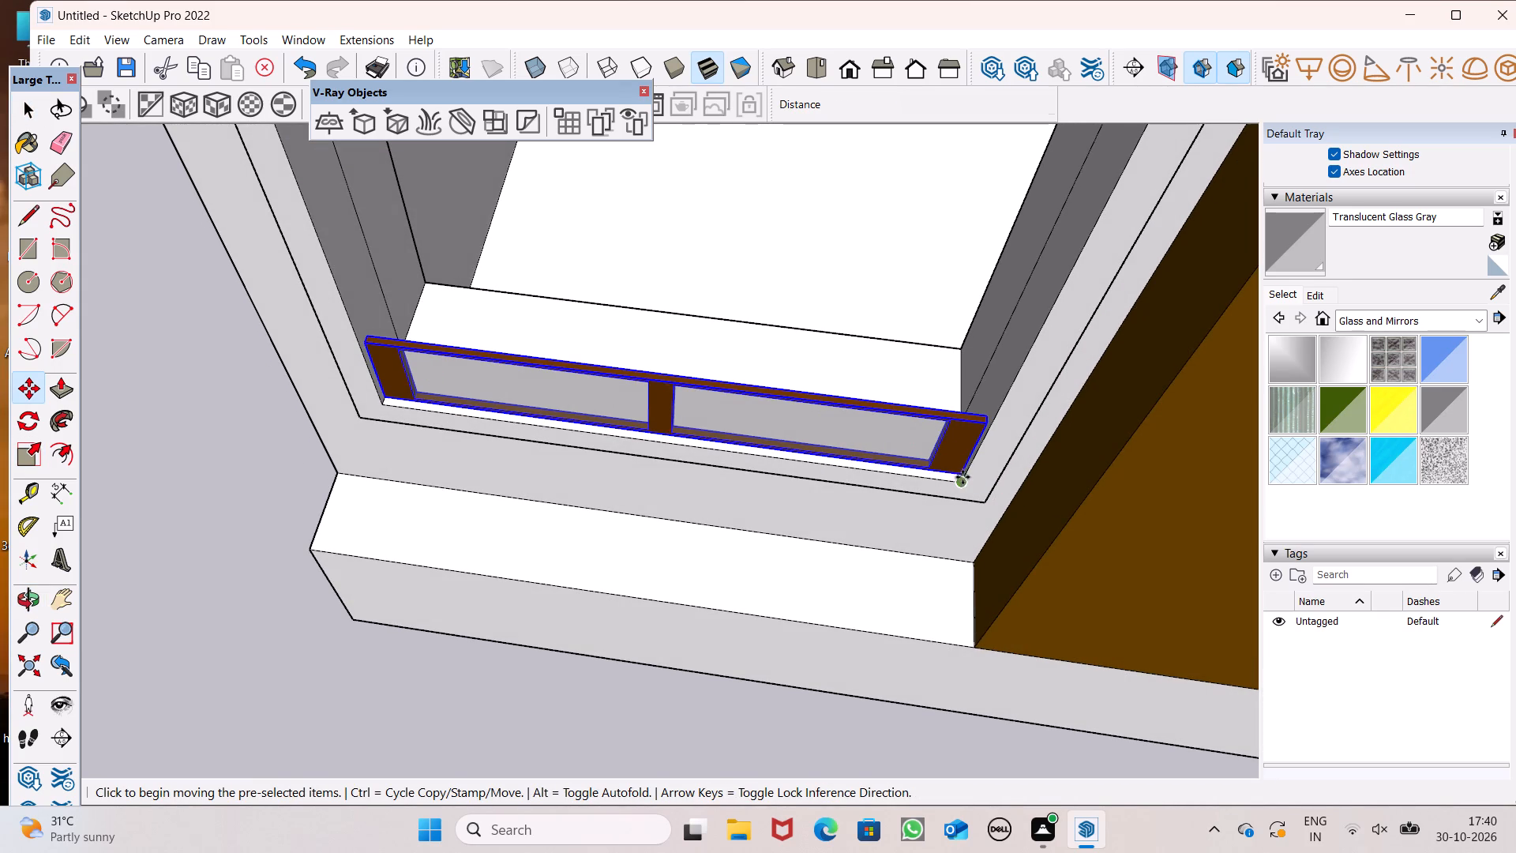
{"action": "left_click_drag", "start_coordinate": [963, 477], "coordinate": [973, 430]}
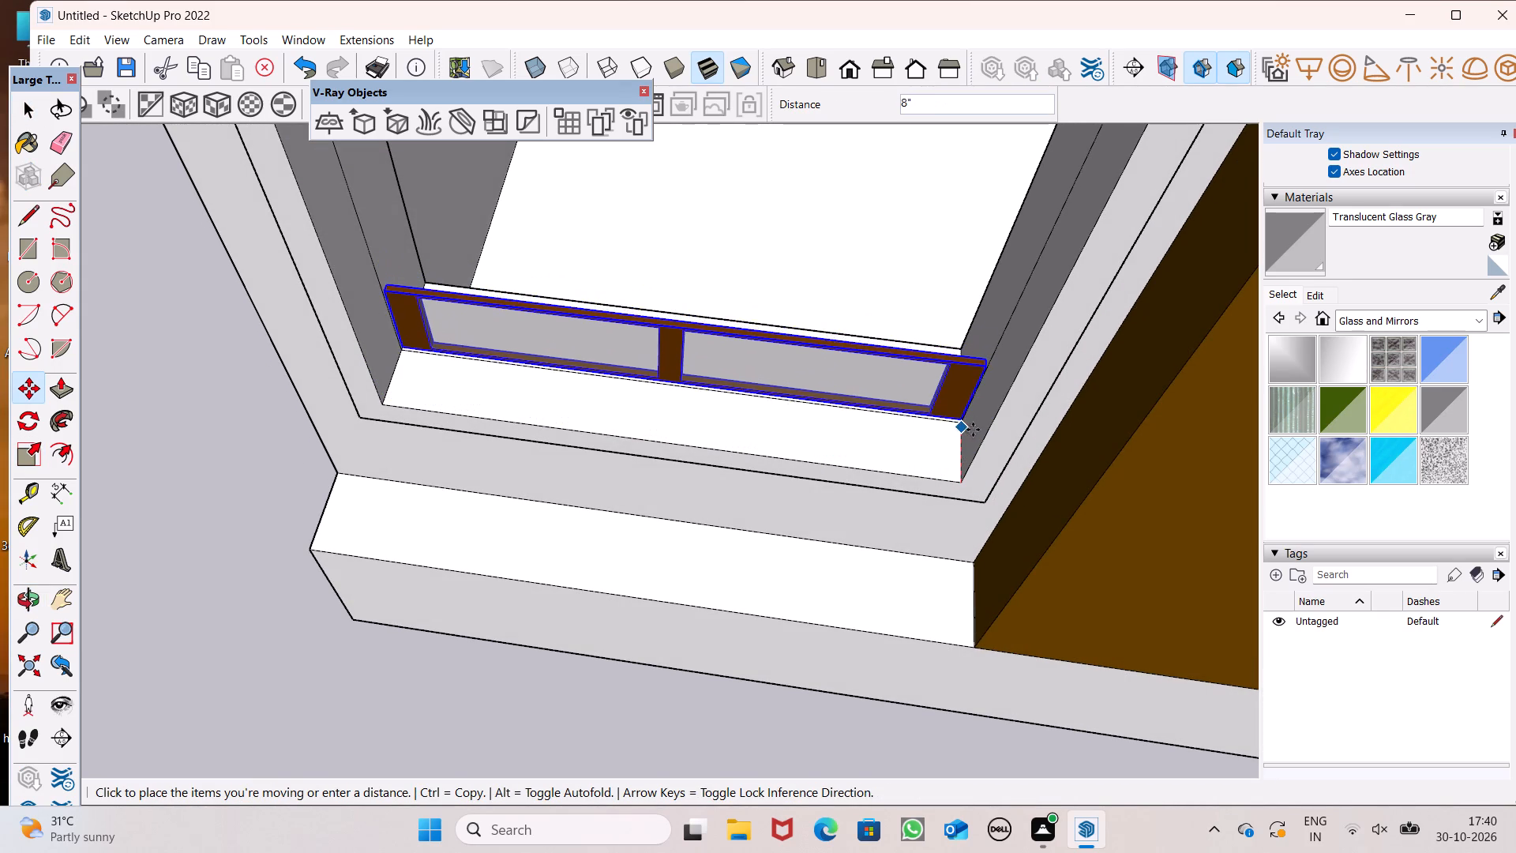
{"action": "left_click_drag", "start_coordinate": [973, 430], "coordinate": [970, 428]}
Nudge the window group so its bottom corner beside the brown column sits flush on the opening's sill.
{"action": "middle_click_drag", "start_coordinate": [973, 433], "coordinate": [997, 310]}
{"action": "scroll", "coordinate": [948, 392], "scroll_direction": "up", "scroll_amount": 8}
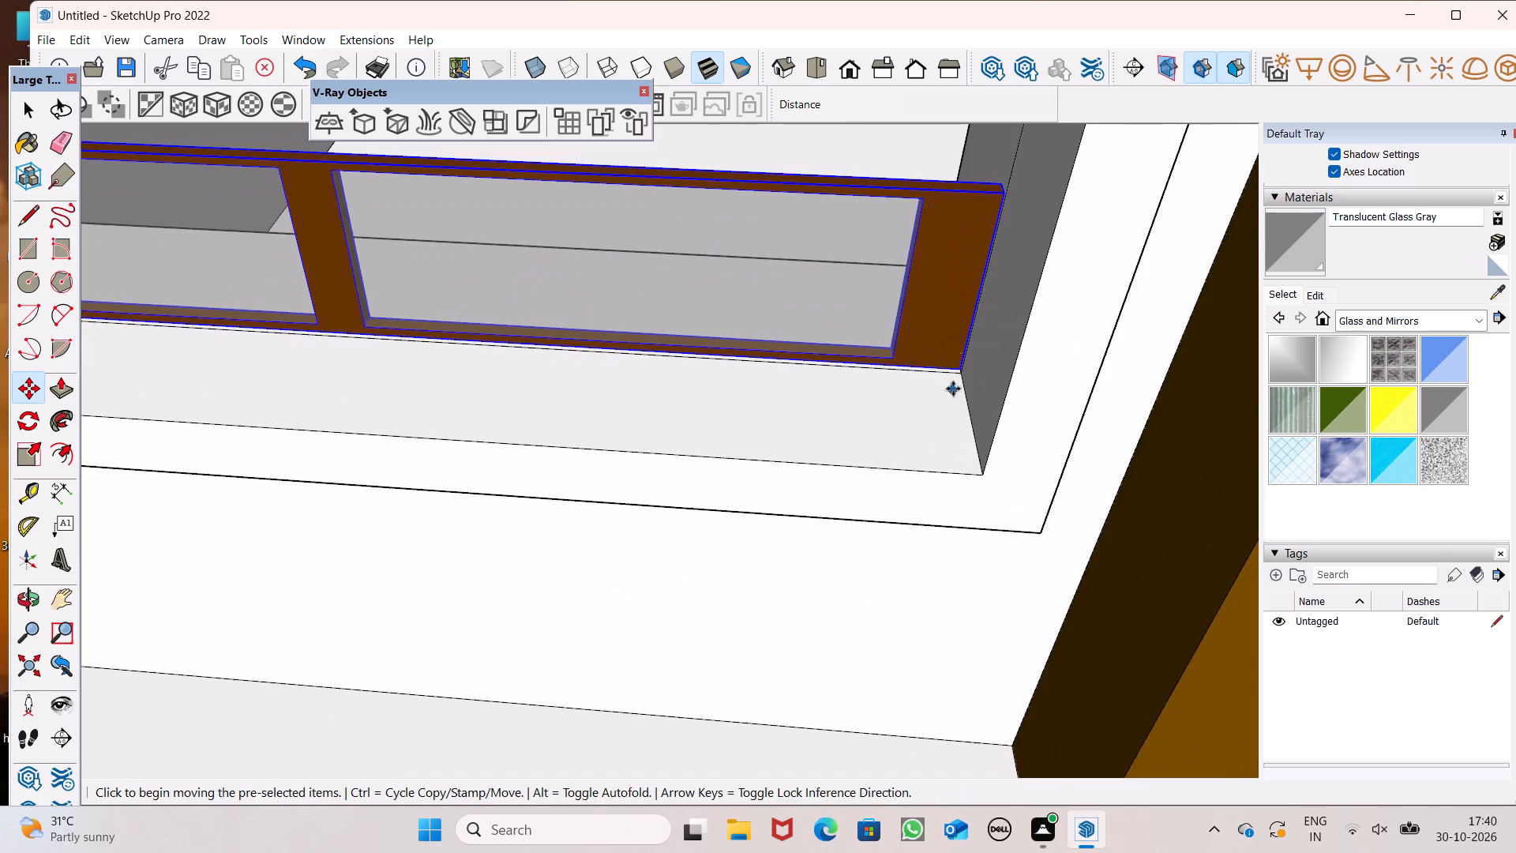
{"action": "scroll", "coordinate": [953, 387], "scroll_direction": "up", "scroll_amount": 6}
{"action": "left_click_drag", "start_coordinate": [964, 359], "coordinate": [969, 371]}
{"action": "scroll", "coordinate": [958, 379], "scroll_direction": "down", "scroll_amount": 6}
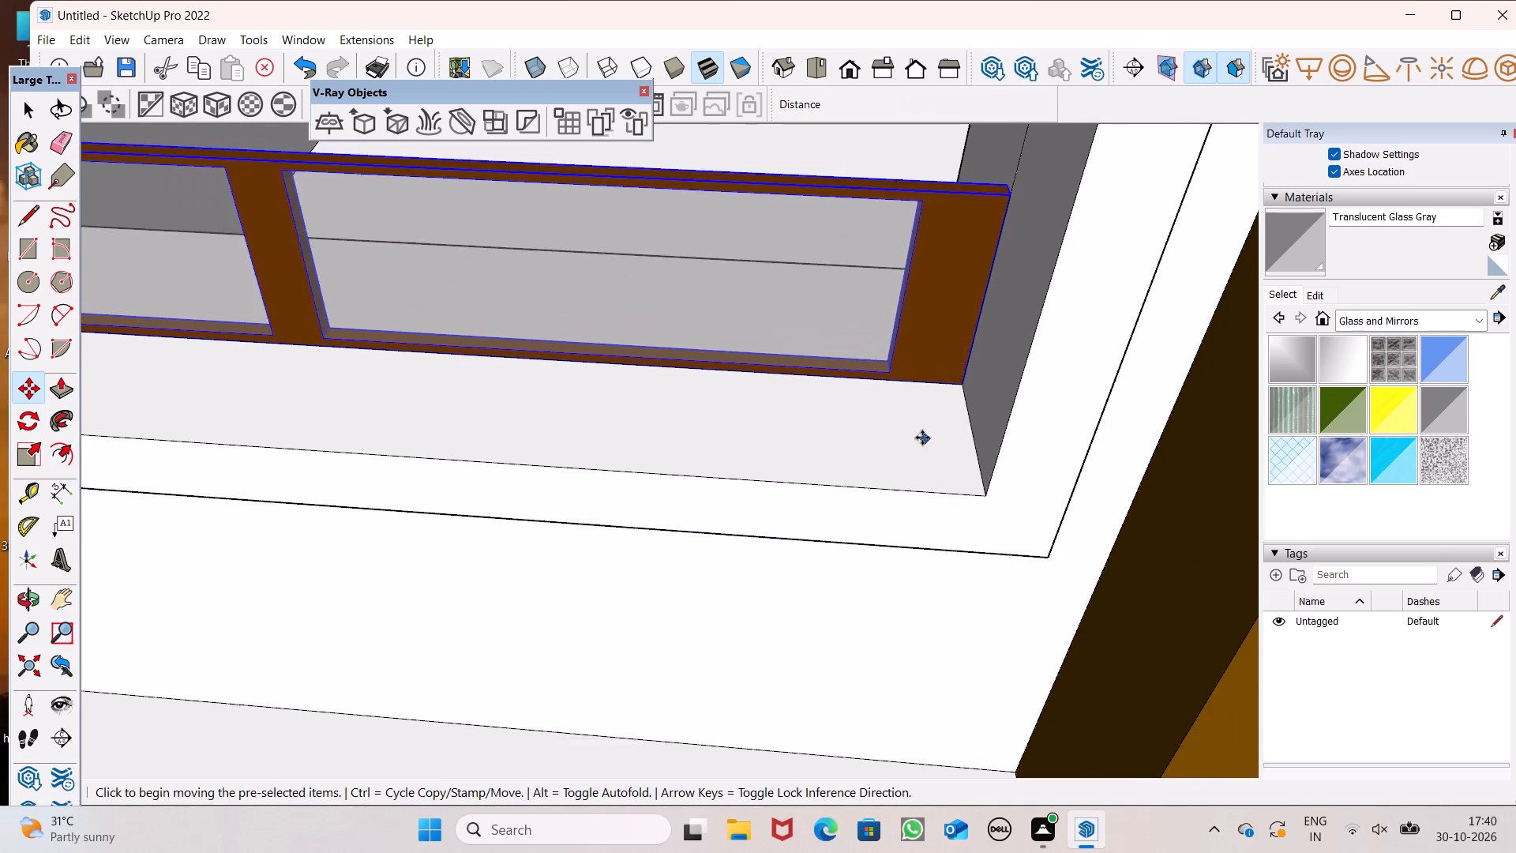
{"action": "scroll", "coordinate": [922, 438], "scroll_direction": "down", "scroll_amount": 11}
{"action": "middle_click_drag", "start_coordinate": [869, 518], "coordinate": [907, 485]}
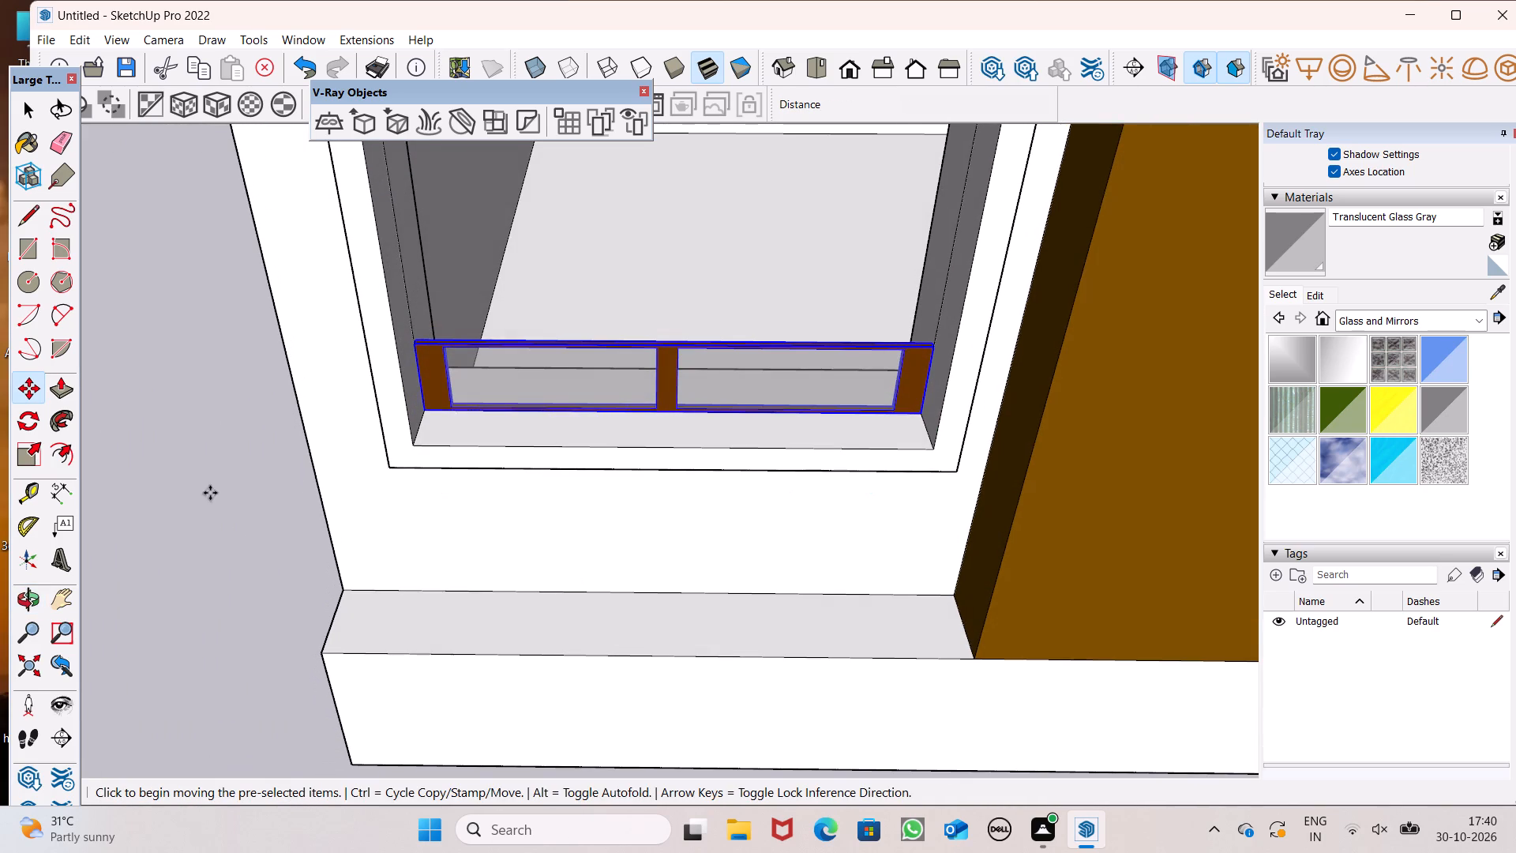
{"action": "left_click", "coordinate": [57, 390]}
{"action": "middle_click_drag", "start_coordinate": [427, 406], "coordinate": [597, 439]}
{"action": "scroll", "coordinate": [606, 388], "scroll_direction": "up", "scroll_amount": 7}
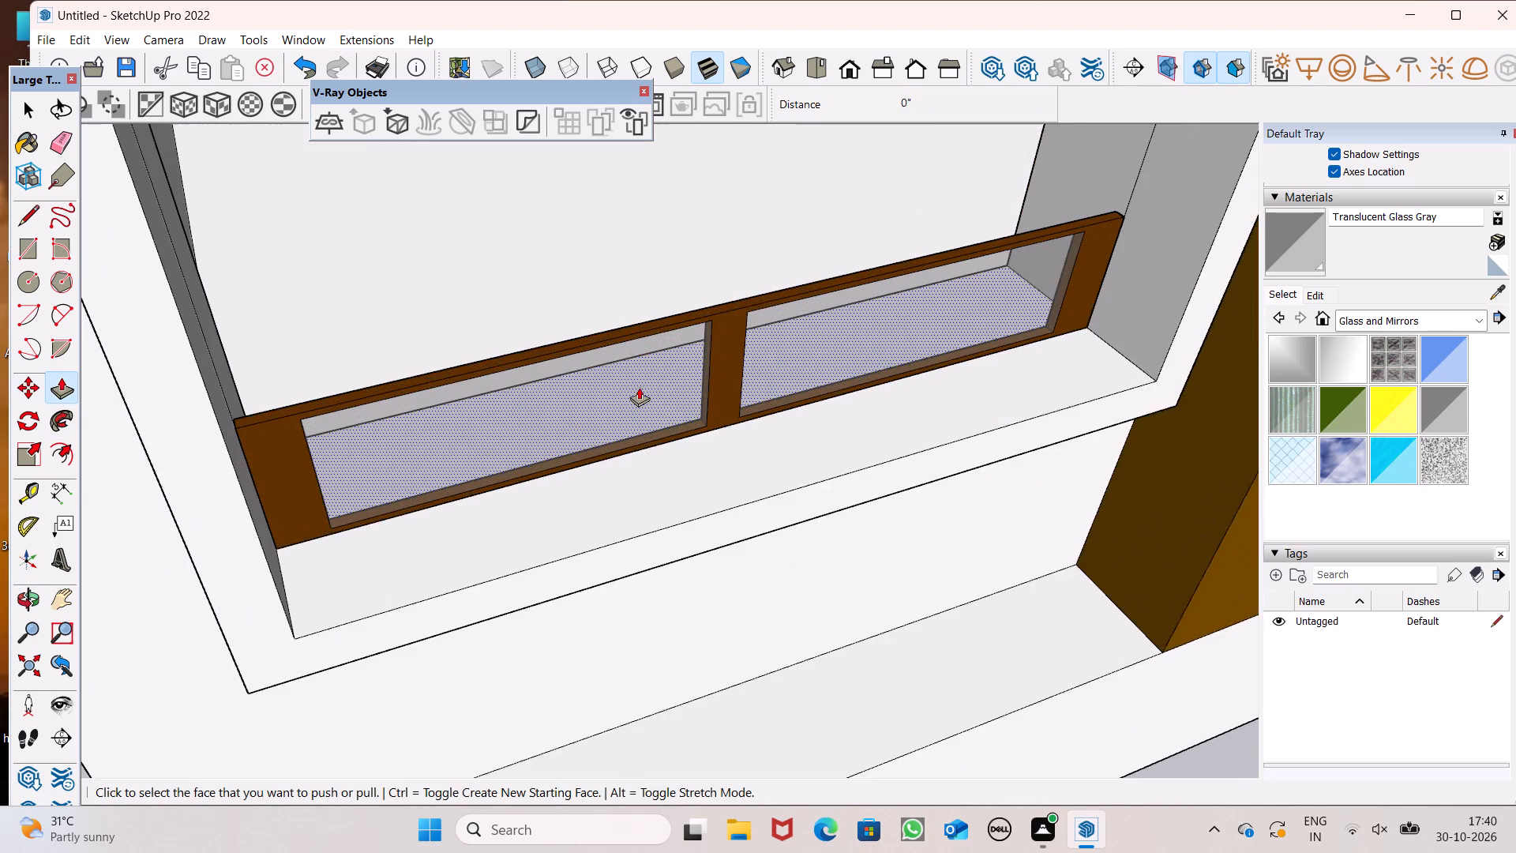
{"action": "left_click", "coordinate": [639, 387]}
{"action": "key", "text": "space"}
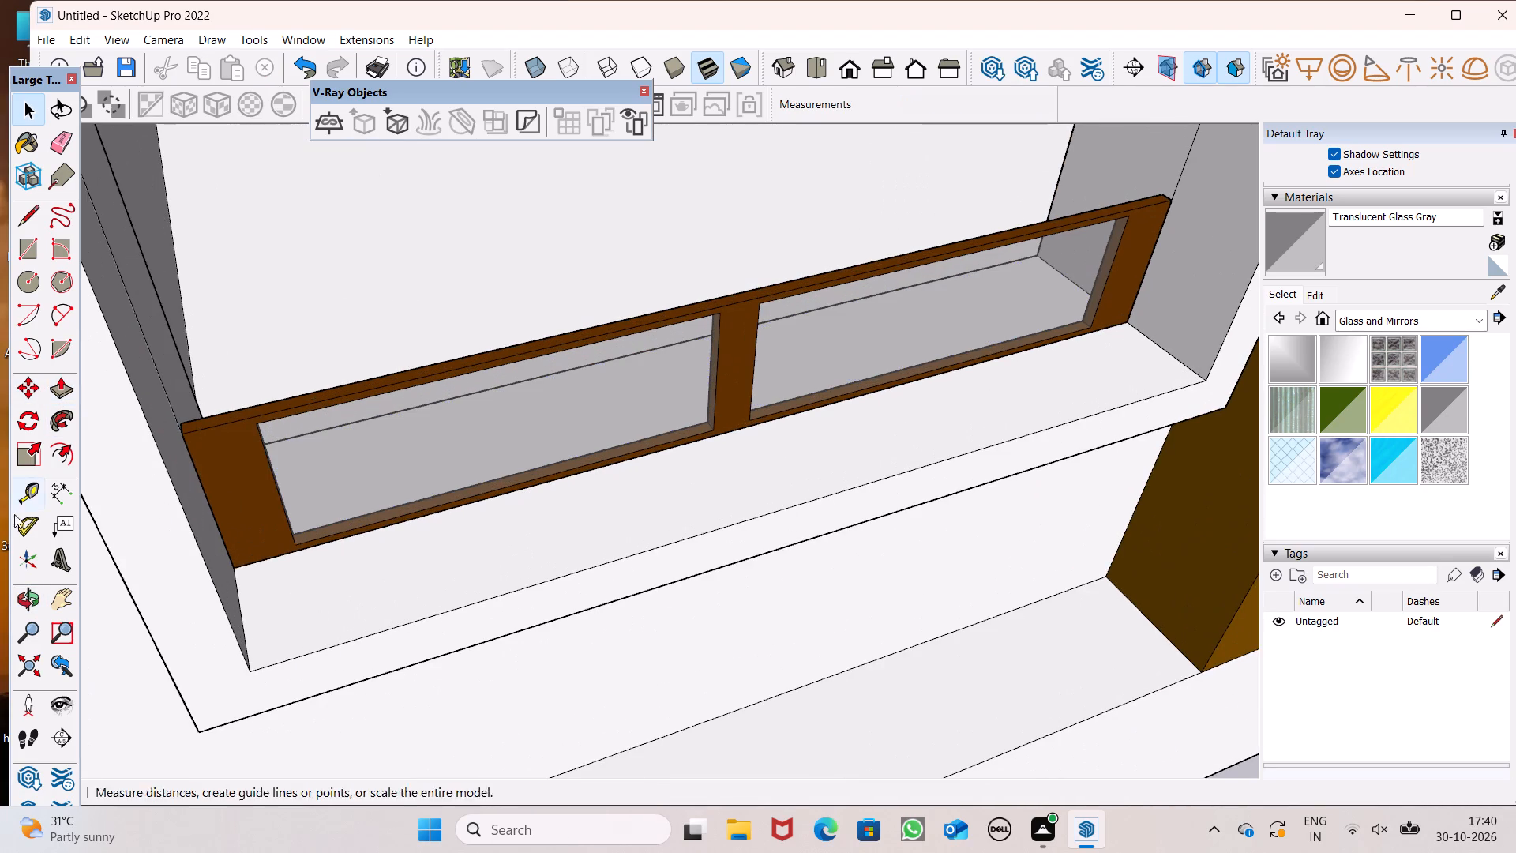
Thicken the window group by scaling it along the red axis, by about 1.83 on its outer side.
{"action": "left_click", "coordinate": [21, 457]}
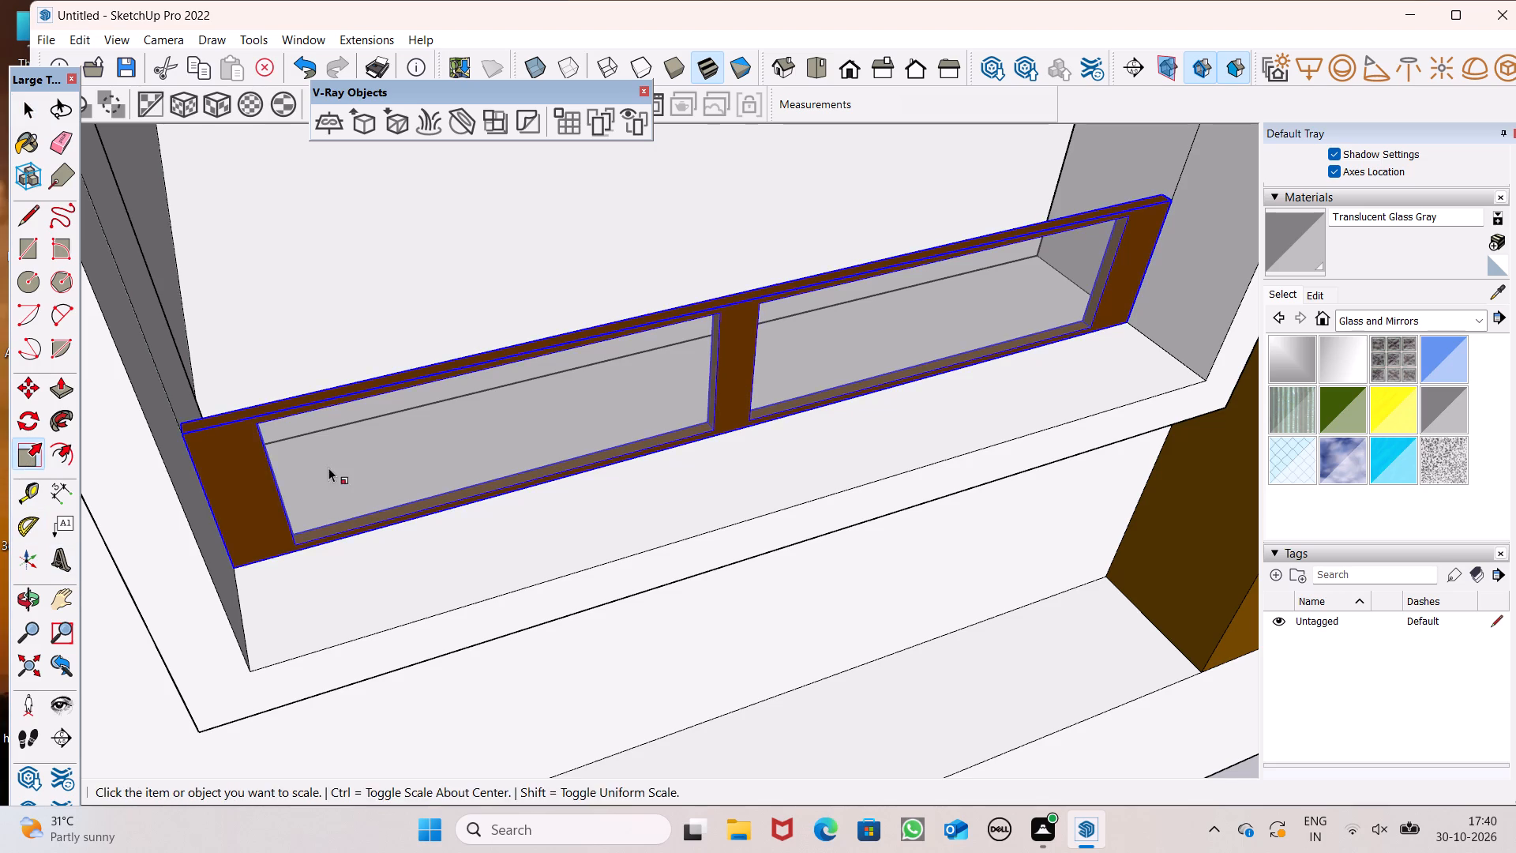
{"action": "middle_click_drag", "start_coordinate": [373, 494], "coordinate": [496, 566]}
{"action": "scroll", "coordinate": [460, 565], "scroll_direction": "up", "scroll_amount": 1}
{"action": "scroll", "coordinate": [584, 428], "scroll_direction": "up", "scroll_amount": 3}
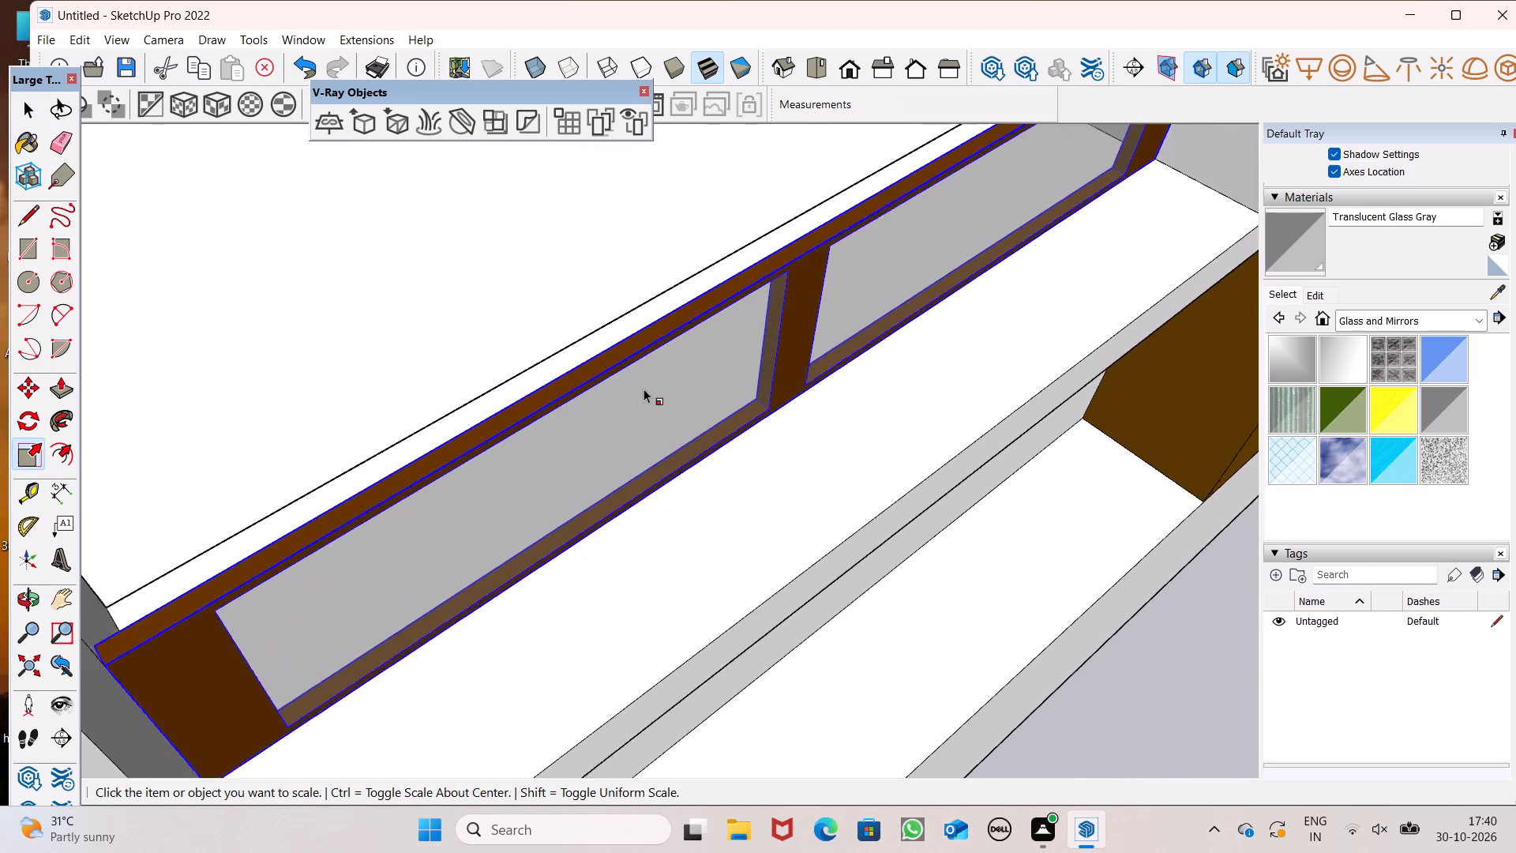
{"action": "scroll", "coordinate": [644, 389], "scroll_direction": "up", "scroll_amount": 2}
{"action": "left_click", "coordinate": [651, 392]}
{"action": "scroll", "coordinate": [822, 285], "scroll_direction": "up", "scroll_amount": 1}
{"action": "middle_click_drag", "start_coordinate": [822, 285], "coordinate": [904, 468]}
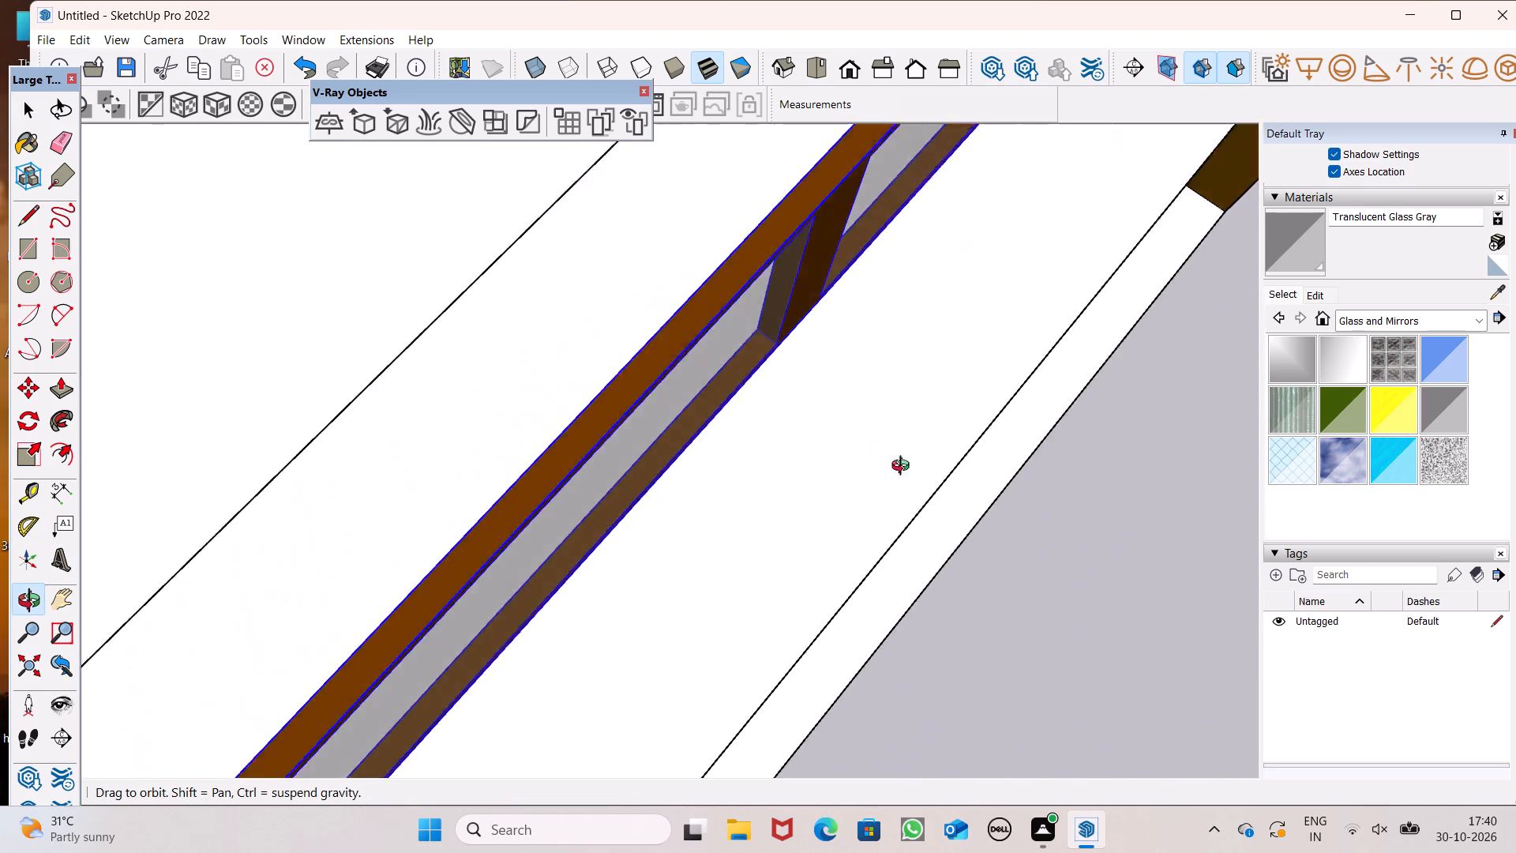
{"action": "middle_click_drag", "start_coordinate": [904, 468], "coordinate": [965, 152]}
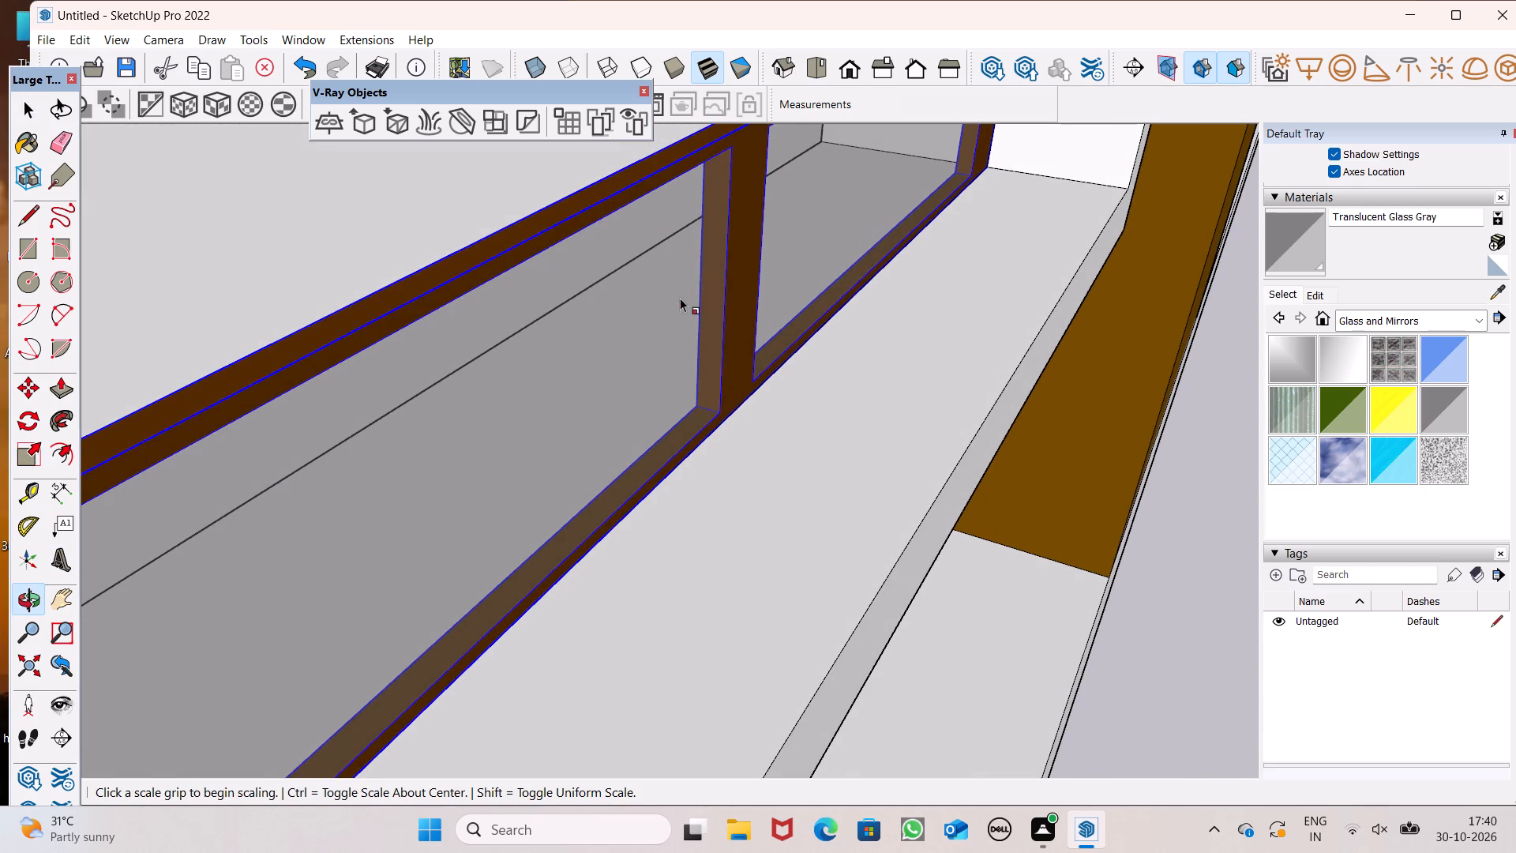
{"action": "left_click_drag", "start_coordinate": [749, 276], "coordinate": [760, 285]}
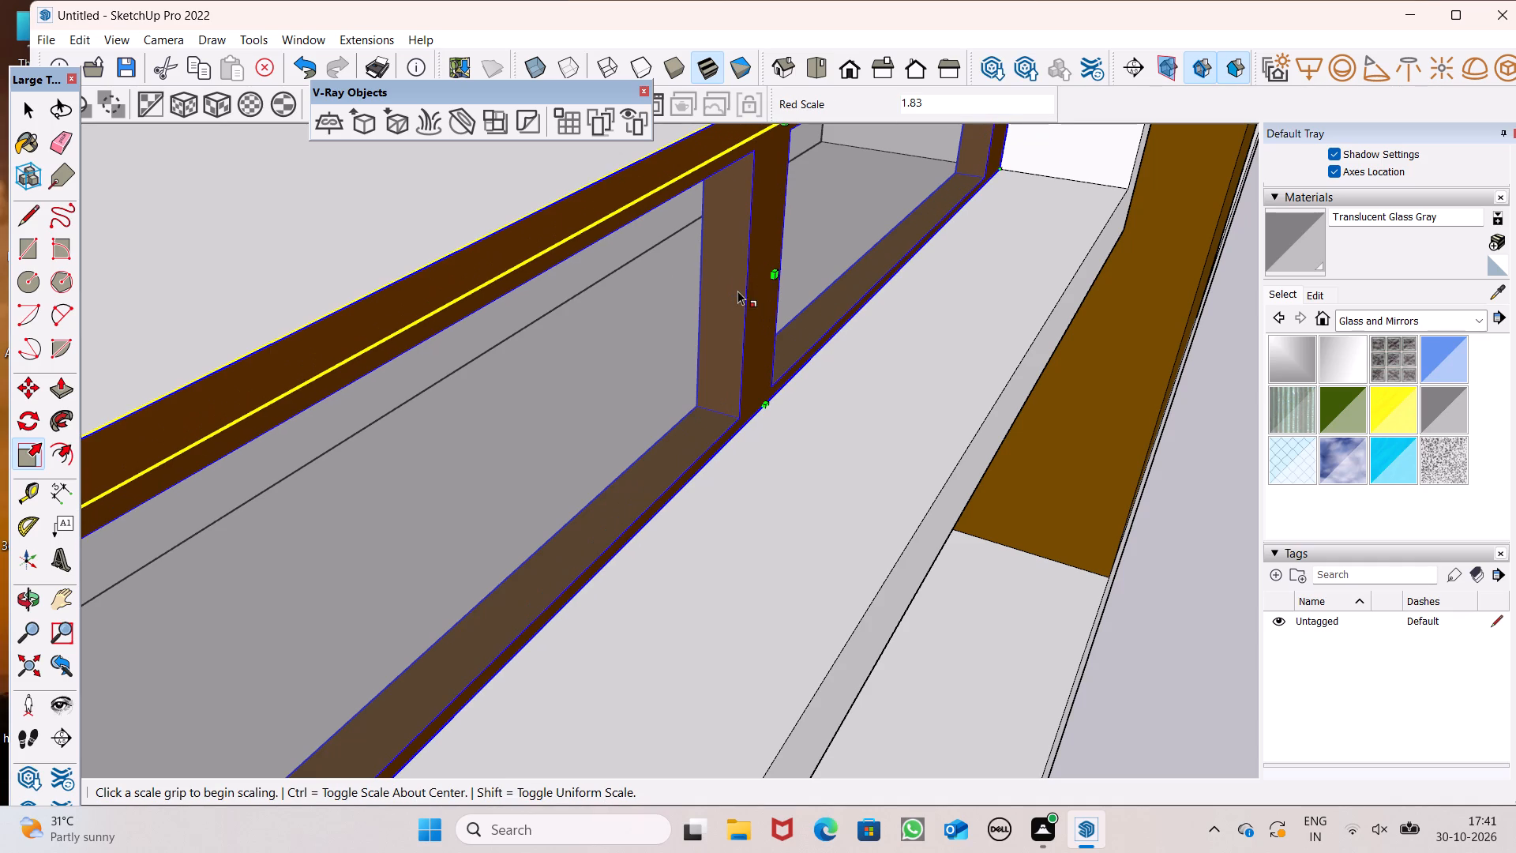
{"action": "left_click_drag", "start_coordinate": [731, 264], "coordinate": [675, 262]}
{"action": "scroll", "coordinate": [632, 281], "scroll_direction": "down", "scroll_amount": 8}
{"action": "scroll", "coordinate": [691, 391], "scroll_direction": "up", "scroll_amount": 1}
{"action": "middle_click_drag", "start_coordinate": [691, 395], "coordinate": [390, 389]}
{"action": "scroll", "coordinate": [464, 442], "scroll_direction": "down", "scroll_amount": 8}
{"action": "scroll", "coordinate": [474, 354], "scroll_direction": "down", "scroll_amount": 2}
{"action": "scroll", "coordinate": [477, 356], "scroll_direction": "up", "scroll_amount": 1}
{"action": "scroll", "coordinate": [478, 357], "scroll_direction": "down", "scroll_amount": 3}
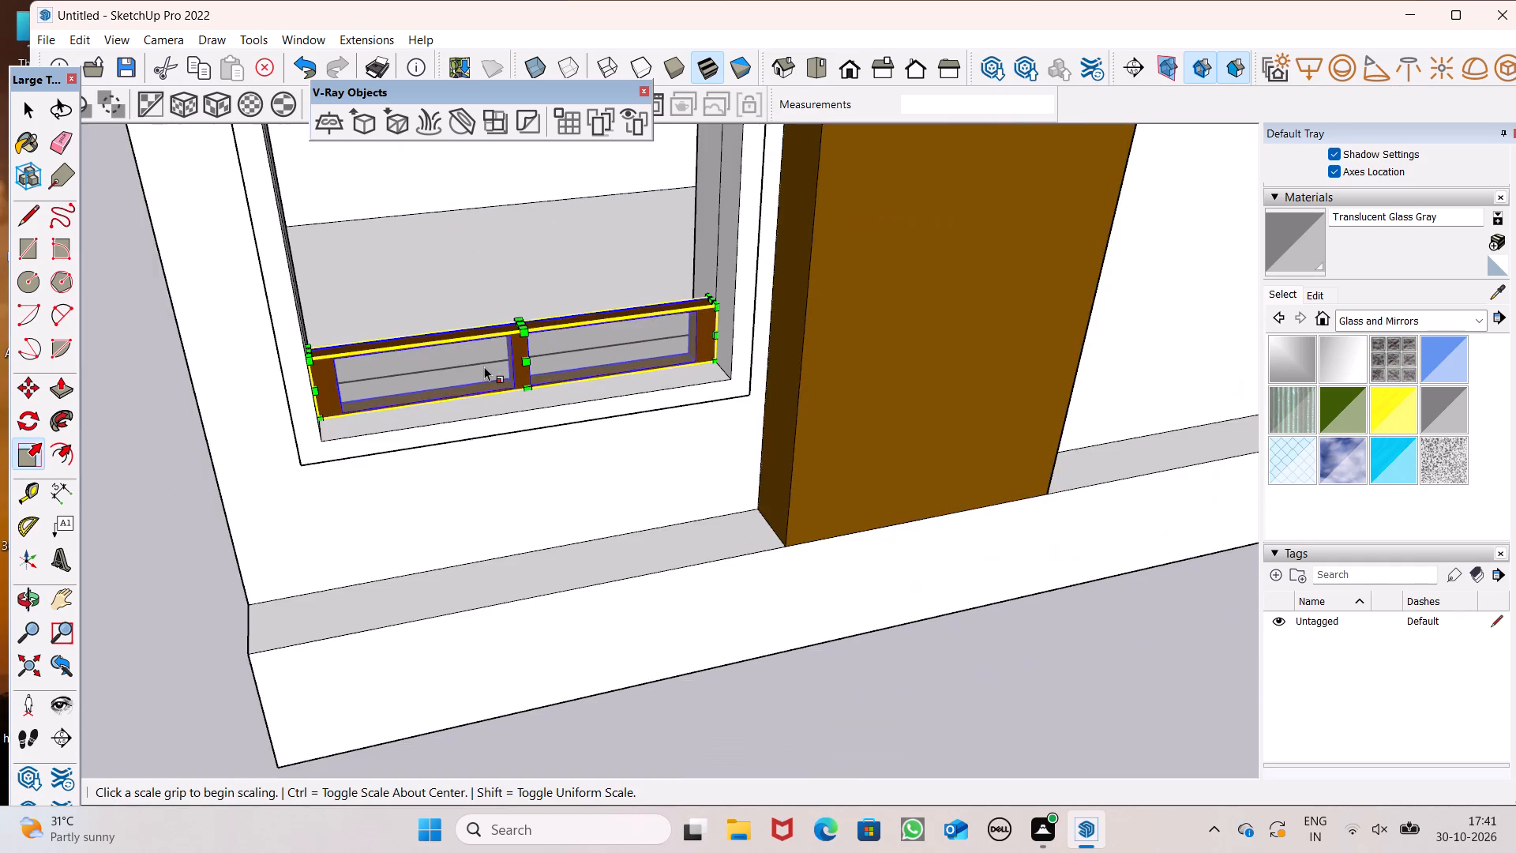
Scale the window group's height upward from its top middle to meet the top of the lowest corner opening.
{"action": "middle_click_drag", "start_coordinate": [503, 348], "coordinate": [557, 412]}
{"action": "scroll", "coordinate": [546, 474], "scroll_direction": "down", "scroll_amount": 7}
{"action": "scroll", "coordinate": [515, 234], "scroll_direction": "up", "scroll_amount": 5}
{"action": "scroll", "coordinate": [515, 234], "scroll_direction": "down", "scroll_amount": 1}
{"action": "scroll", "coordinate": [515, 234], "scroll_direction": "up", "scroll_amount": 1}
{"action": "scroll", "coordinate": [511, 366], "scroll_direction": "down", "scroll_amount": 1}
{"action": "scroll", "coordinate": [511, 366], "scroll_direction": "up", "scroll_amount": 3}
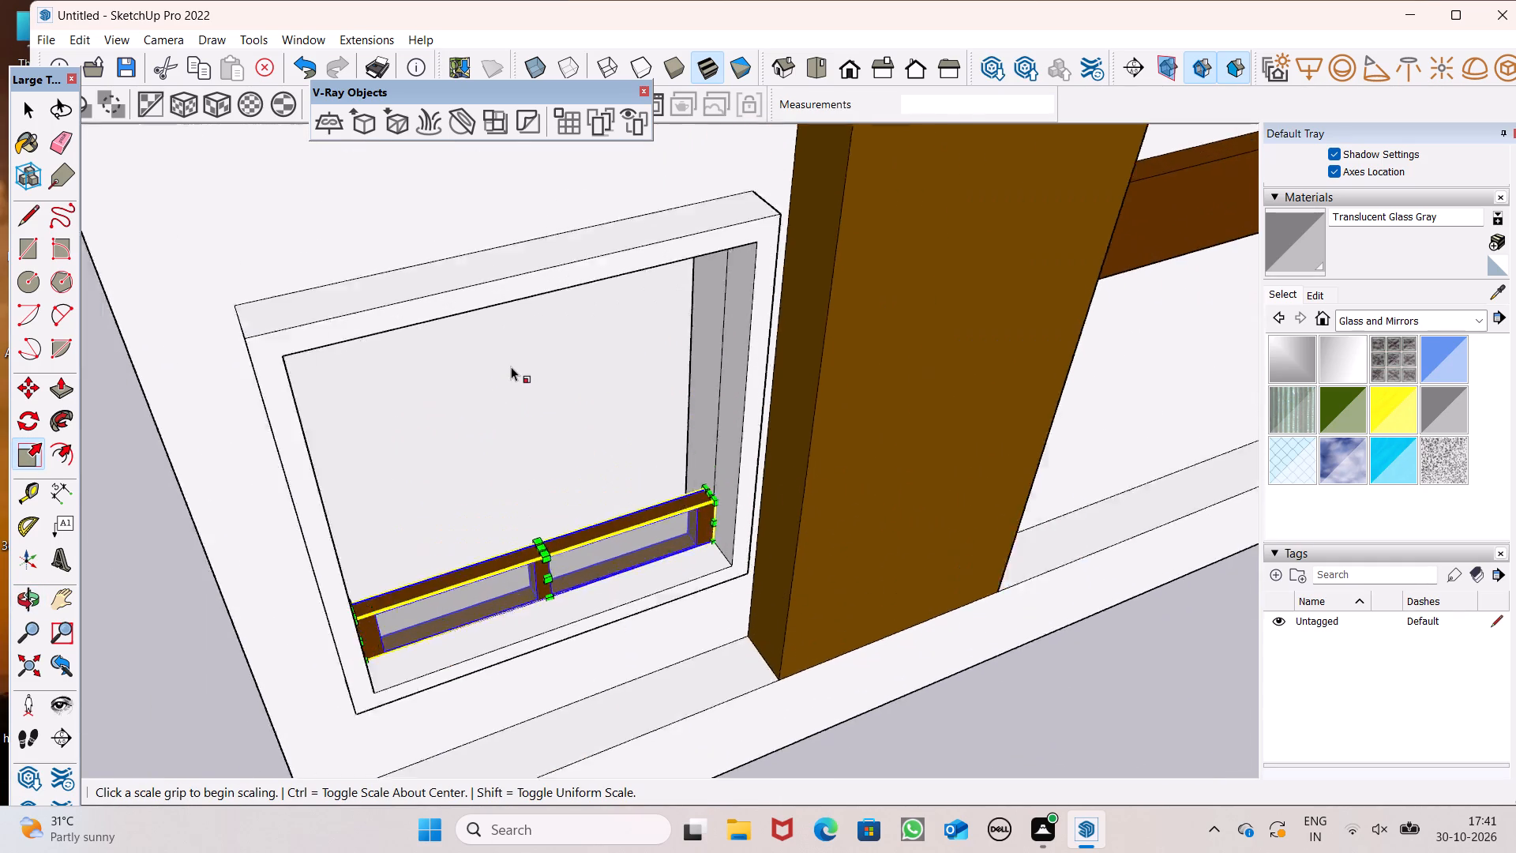
{"action": "scroll", "coordinate": [511, 366], "scroll_direction": "up", "scroll_amount": 2}
{"action": "scroll", "coordinate": [520, 478], "scroll_direction": "down", "scroll_amount": 3}
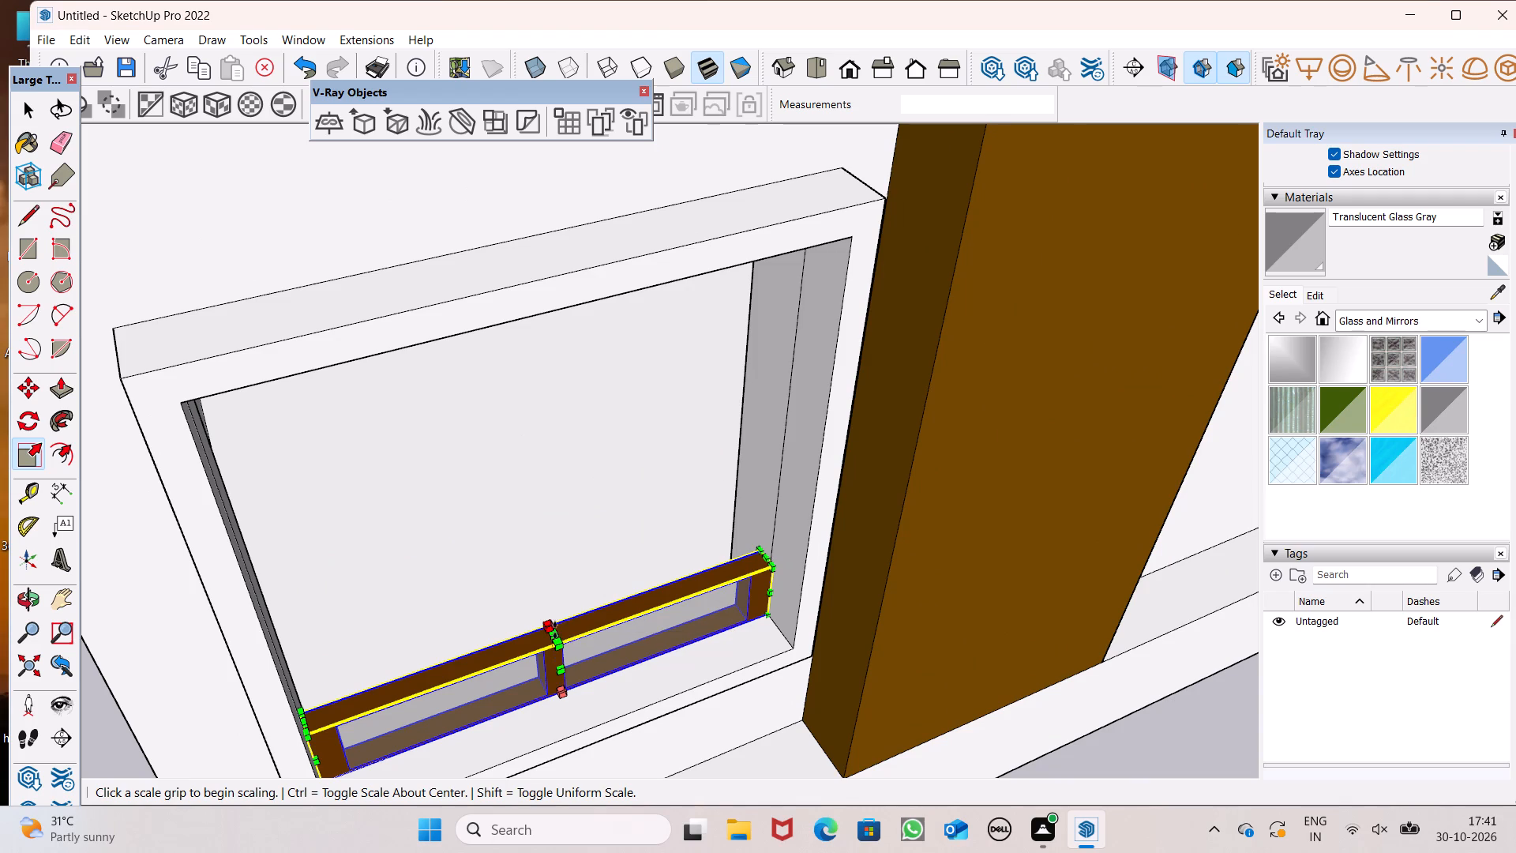
{"action": "left_click_drag", "start_coordinate": [556, 630], "coordinate": [475, 325]}
{"action": "middle_click_drag", "start_coordinate": [475, 352], "coordinate": [452, 144]}
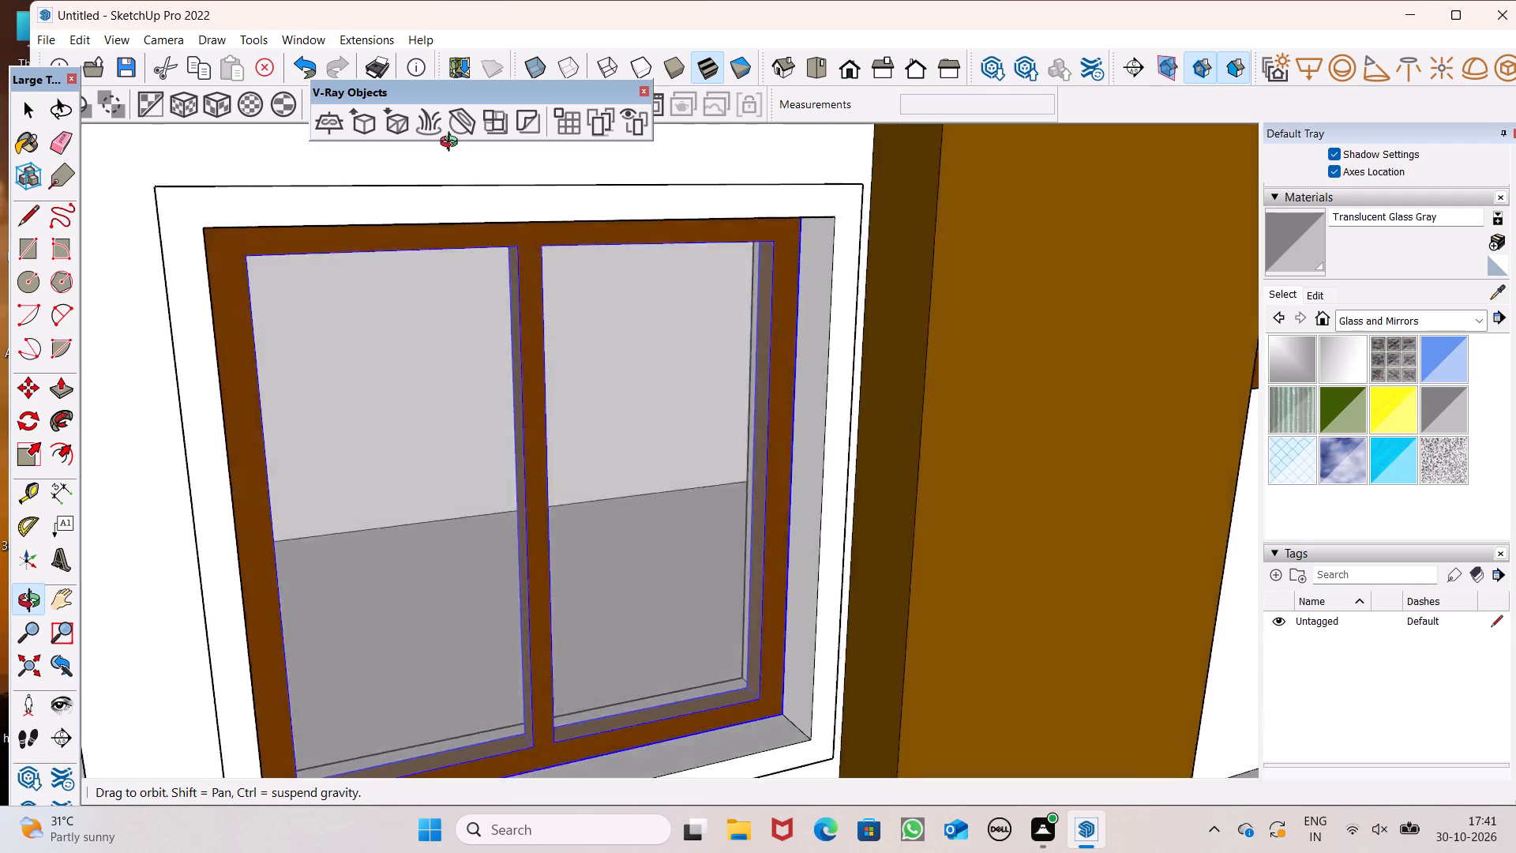
{"action": "middle_click_drag", "start_coordinate": [452, 144], "coordinate": [437, 100]}
{"action": "scroll", "coordinate": [486, 231], "scroll_direction": "down", "scroll_amount": 6}
{"action": "middle_click_drag", "start_coordinate": [455, 336], "coordinate": [253, 413]}
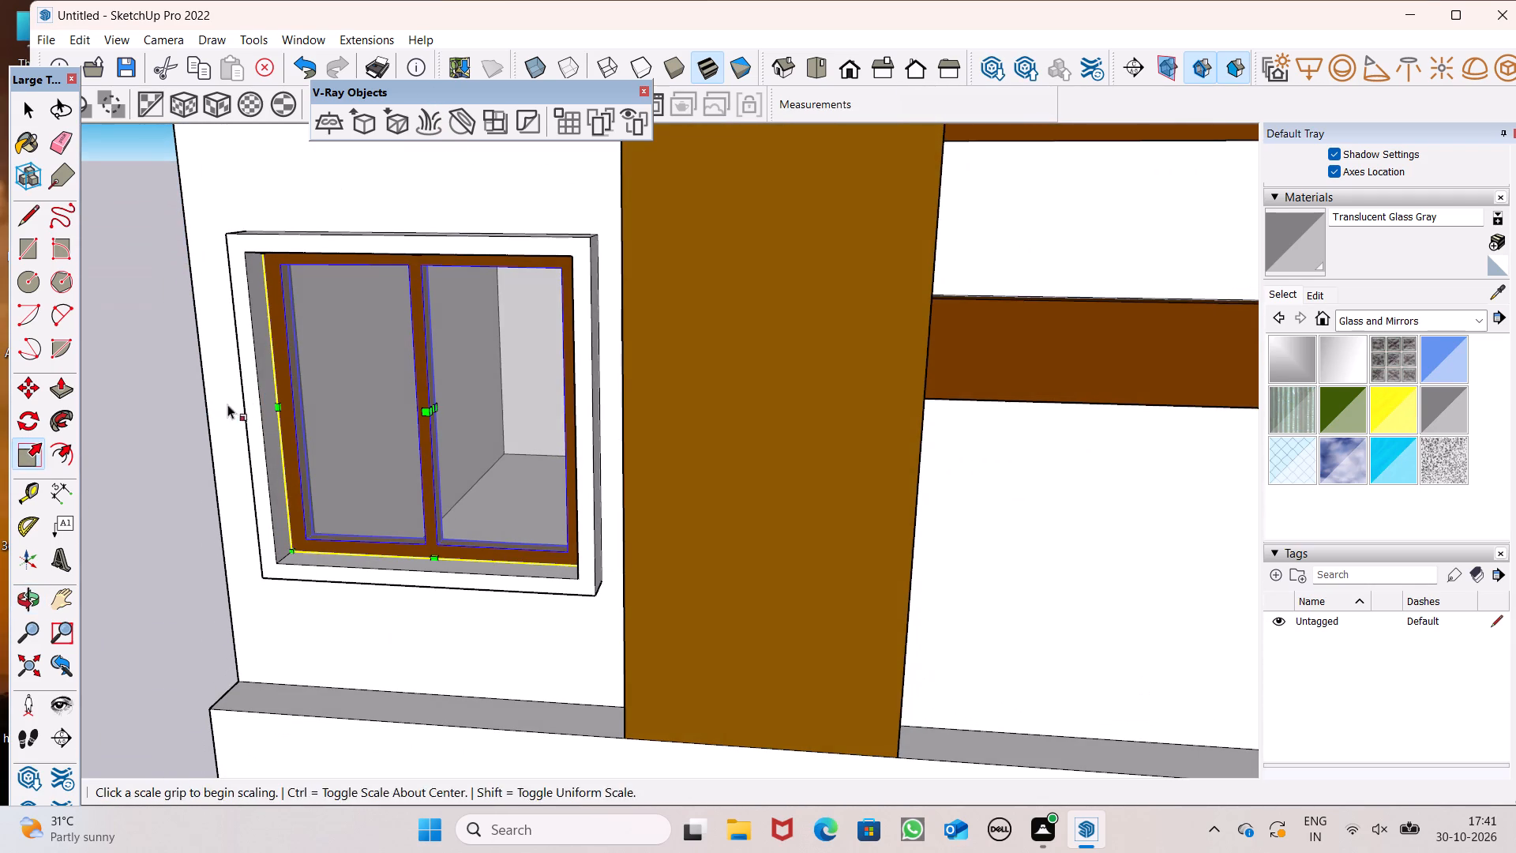
{"action": "key", "text": "space"}
{"action": "left_click", "coordinate": [152, 381]}
Copy the finished window group about 10' 10" up into the second corner opening from the bottom.
{"action": "scroll", "coordinate": [221, 380], "scroll_direction": "down", "scroll_amount": 4}
{"action": "middle_click_drag", "start_coordinate": [417, 537], "coordinate": [626, 560]}
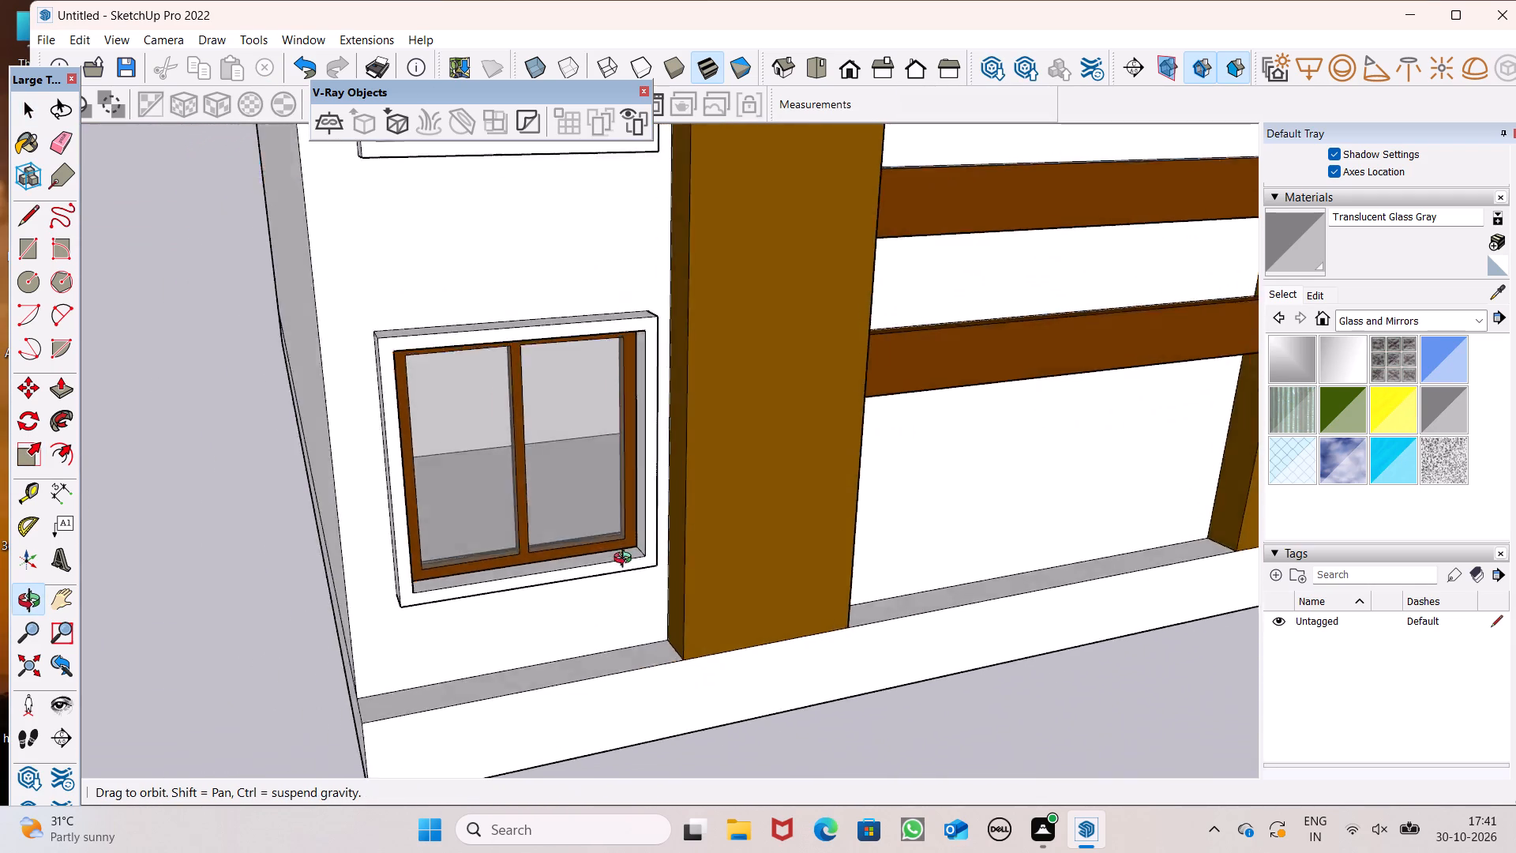
{"action": "middle_click_drag", "start_coordinate": [626, 560], "coordinate": [629, 456]}
{"action": "scroll", "coordinate": [632, 460], "scroll_direction": "up", "scroll_amount": 8}
{"action": "scroll", "coordinate": [629, 460], "scroll_direction": "down", "scroll_amount": 5}
{"action": "middle_click_drag", "start_coordinate": [675, 519], "coordinate": [599, 773]}
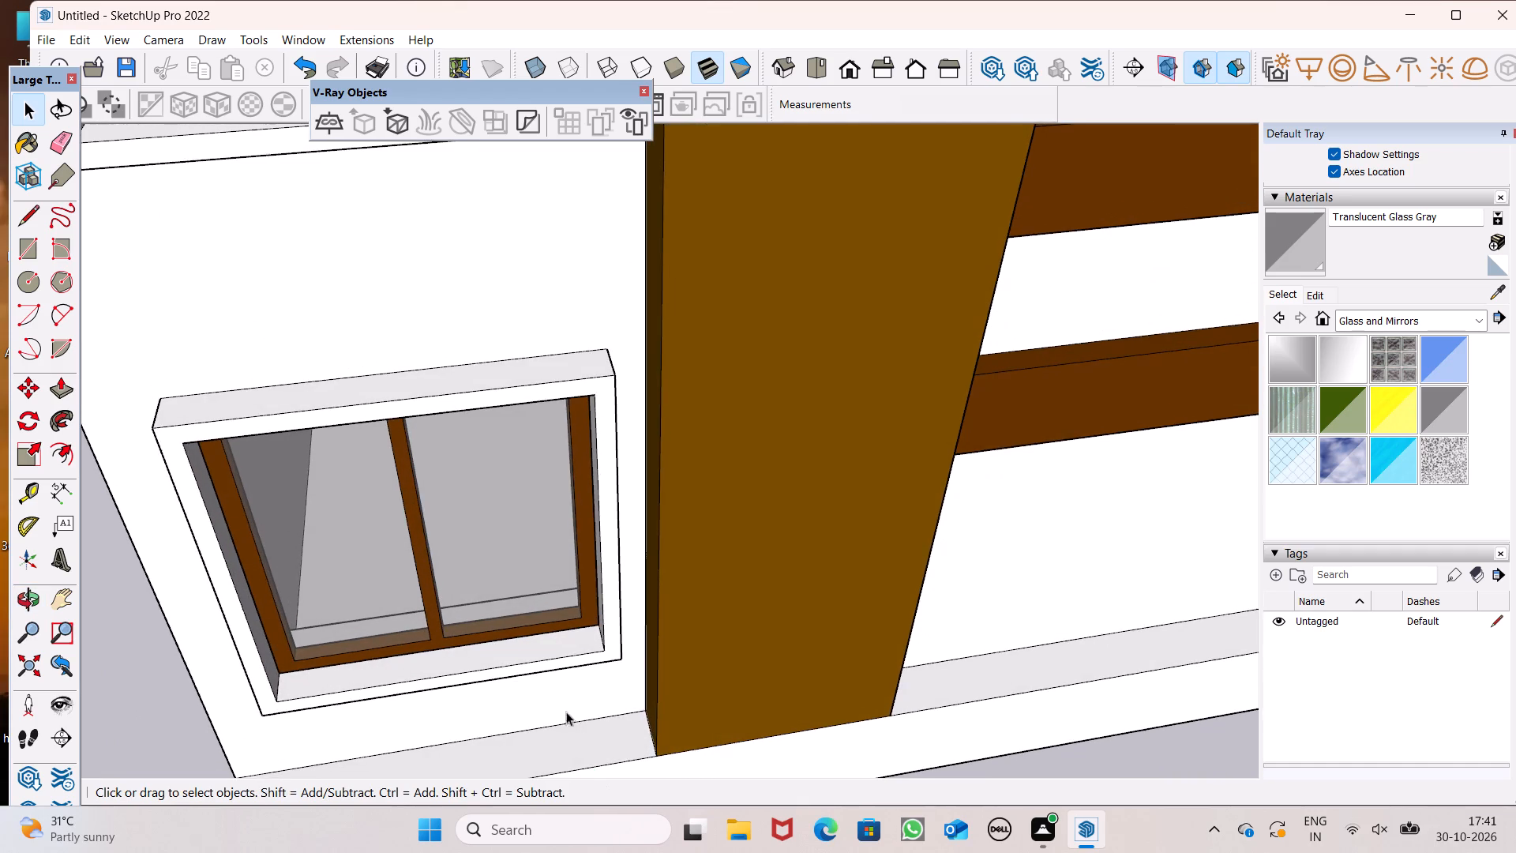
{"action": "scroll", "coordinate": [535, 611], "scroll_direction": "down", "scroll_amount": 11}
{"action": "middle_click_drag", "start_coordinate": [535, 594], "coordinate": [487, 423]}
{"action": "scroll", "coordinate": [487, 423], "scroll_direction": "down", "scroll_amount": 1}
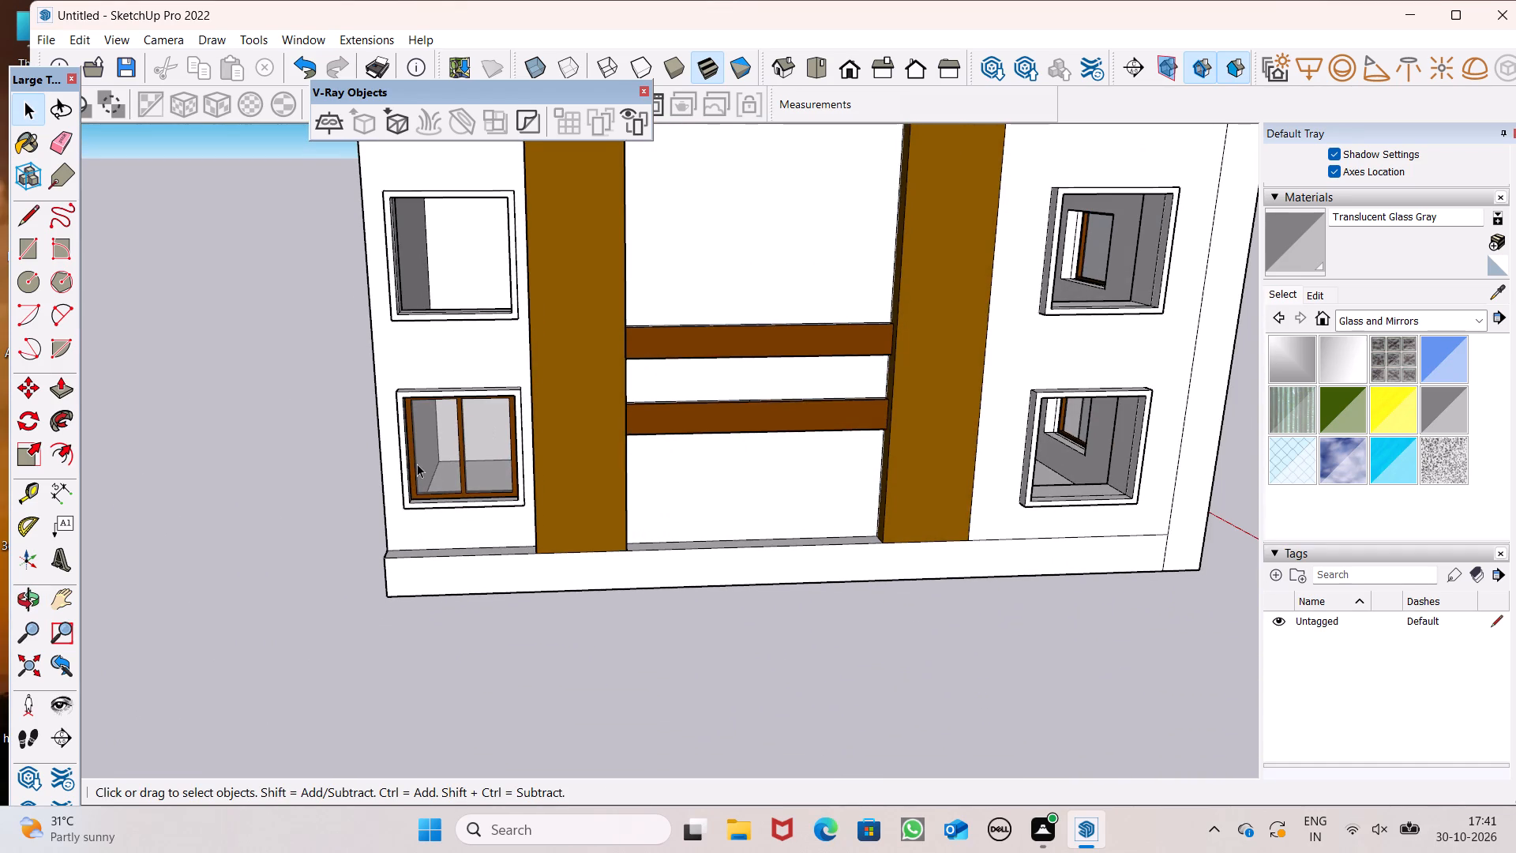
{"action": "left_click", "coordinate": [417, 464]}
{"action": "scroll", "coordinate": [553, 537], "scroll_direction": "down", "scroll_amount": 4}
{"action": "scroll", "coordinate": [497, 267], "scroll_direction": "up", "scroll_amount": 5}
{"action": "left_click", "coordinate": [495, 265]}
{"action": "key", "text": "m"}
{"action": "key", "text": "Return"}
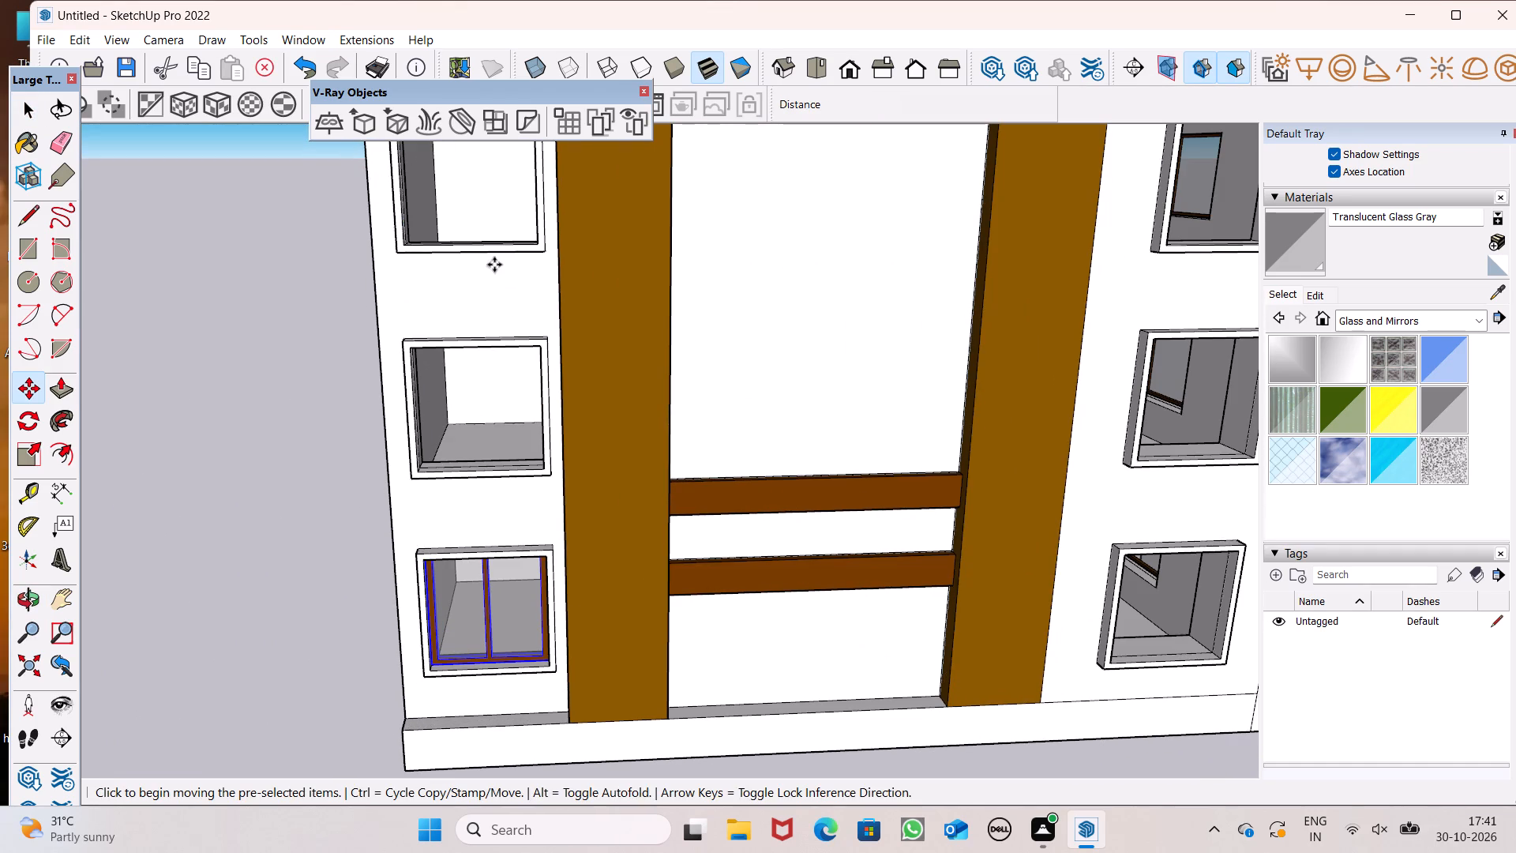
{"action": "scroll", "coordinate": [566, 645], "scroll_direction": "down", "scroll_amount": 7}
{"action": "scroll", "coordinate": [456, 509], "scroll_direction": "up", "scroll_amount": 6}
{"action": "scroll", "coordinate": [496, 562], "scroll_direction": "down", "scroll_amount": 6}
{"action": "scroll", "coordinate": [565, 695], "scroll_direction": "up", "scroll_amount": 1}
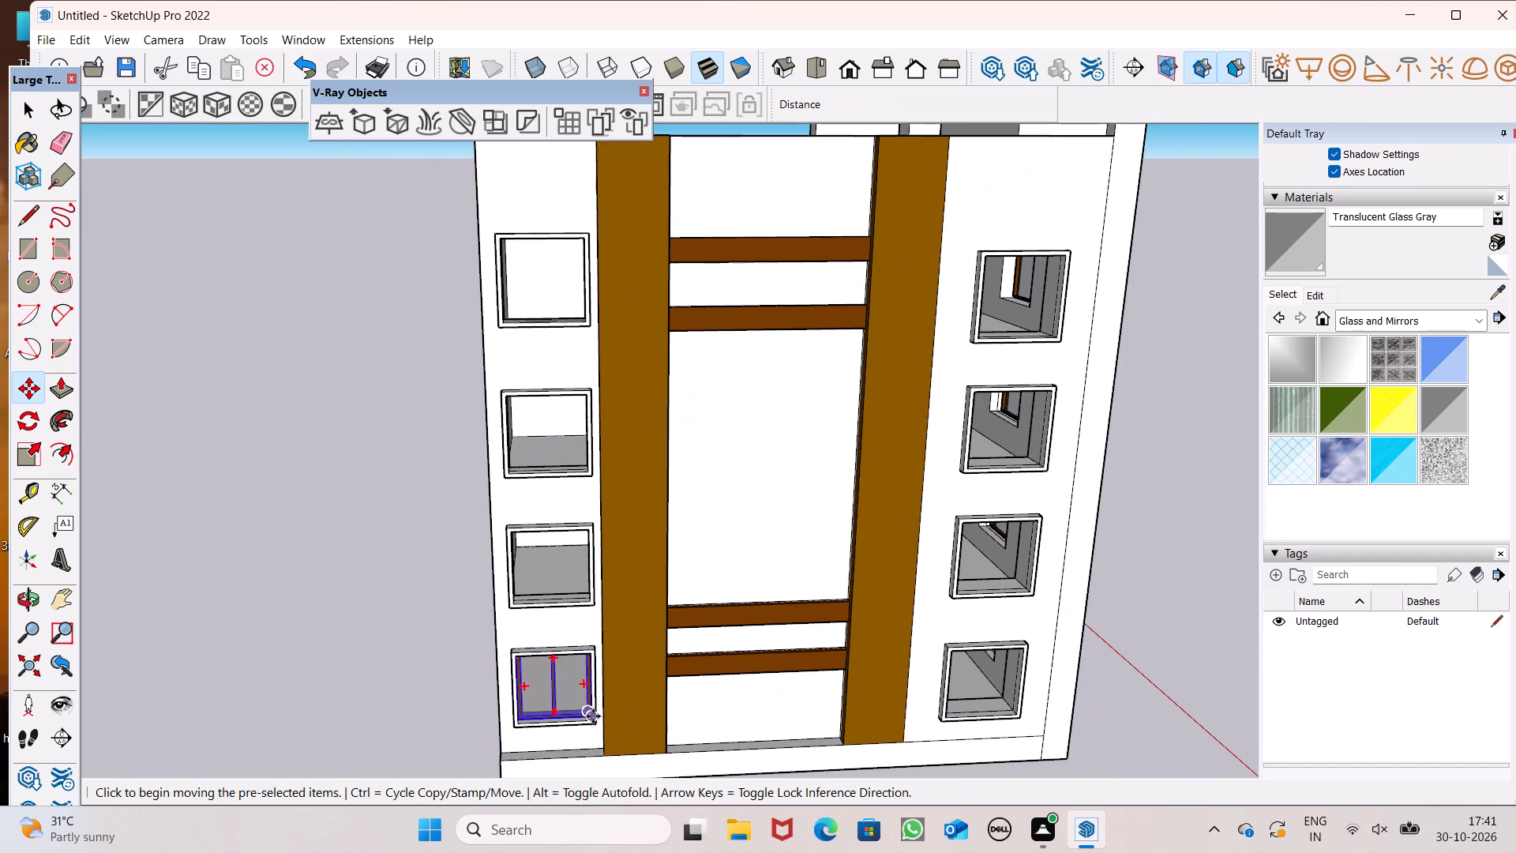
{"action": "left_click_drag", "start_coordinate": [591, 715], "coordinate": [587, 590]}
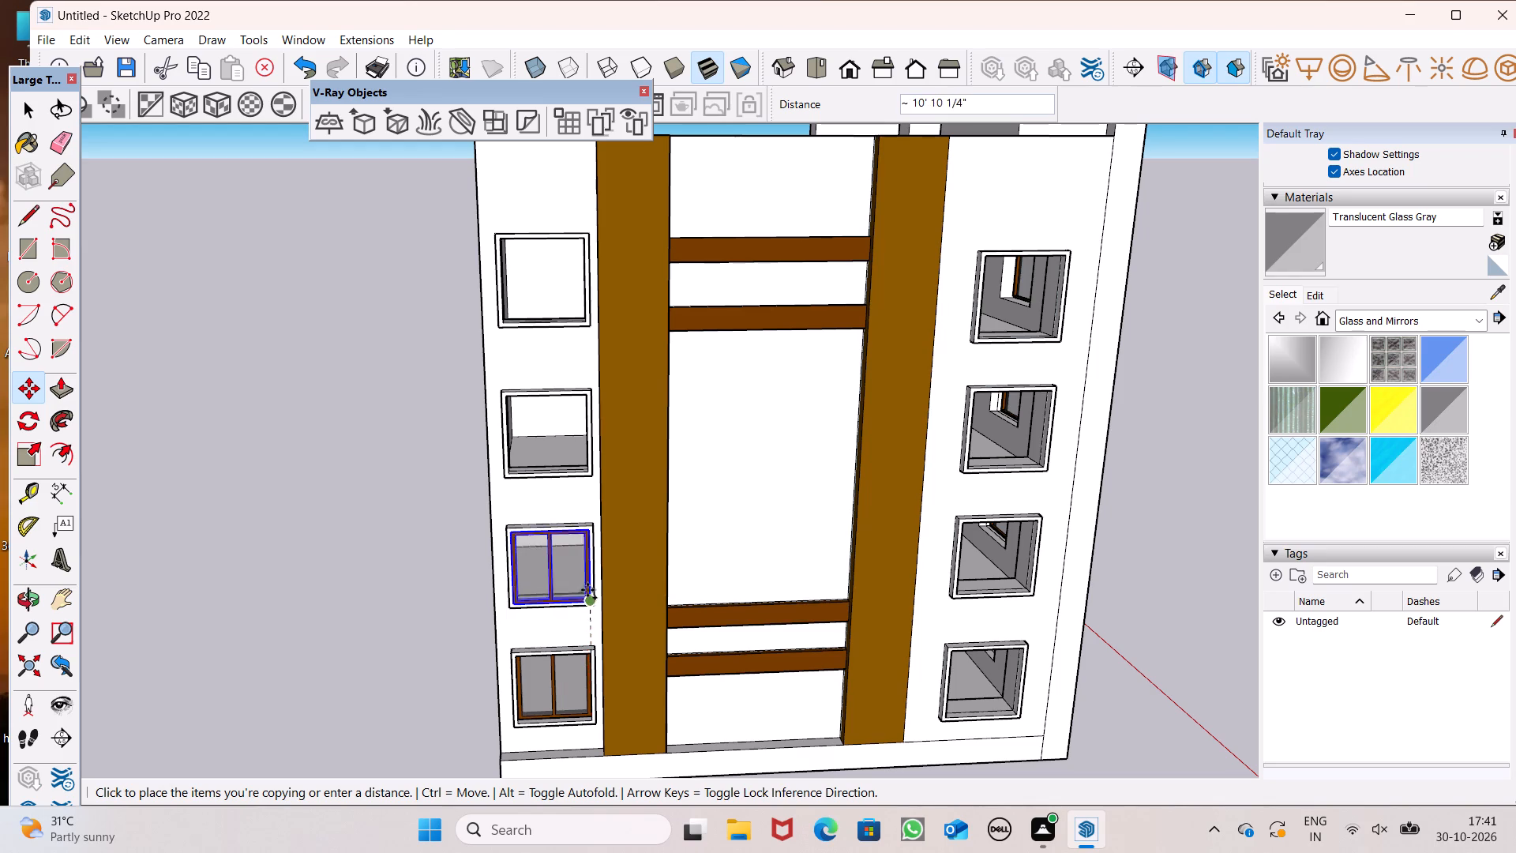
{"action": "left_click_drag", "start_coordinate": [587, 590], "coordinate": [579, 596]}
Move the copied window group sideways by about 10 13/16" so its bottom corner meets the opening's edge beside the brown column.
{"action": "scroll", "coordinate": [539, 550], "scroll_direction": "up", "scroll_amount": 8}
{"action": "scroll", "coordinate": [605, 631], "scroll_direction": "up", "scroll_amount": 7}
{"action": "middle_click_drag", "start_coordinate": [620, 644], "coordinate": [632, 682]}
{"action": "scroll", "coordinate": [606, 652], "scroll_direction": "up", "scroll_amount": 4}
{"action": "scroll", "coordinate": [579, 619], "scroll_direction": "down", "scroll_amount": 1}
{"action": "scroll", "coordinate": [579, 618], "scroll_direction": "up", "scroll_amount": 2}
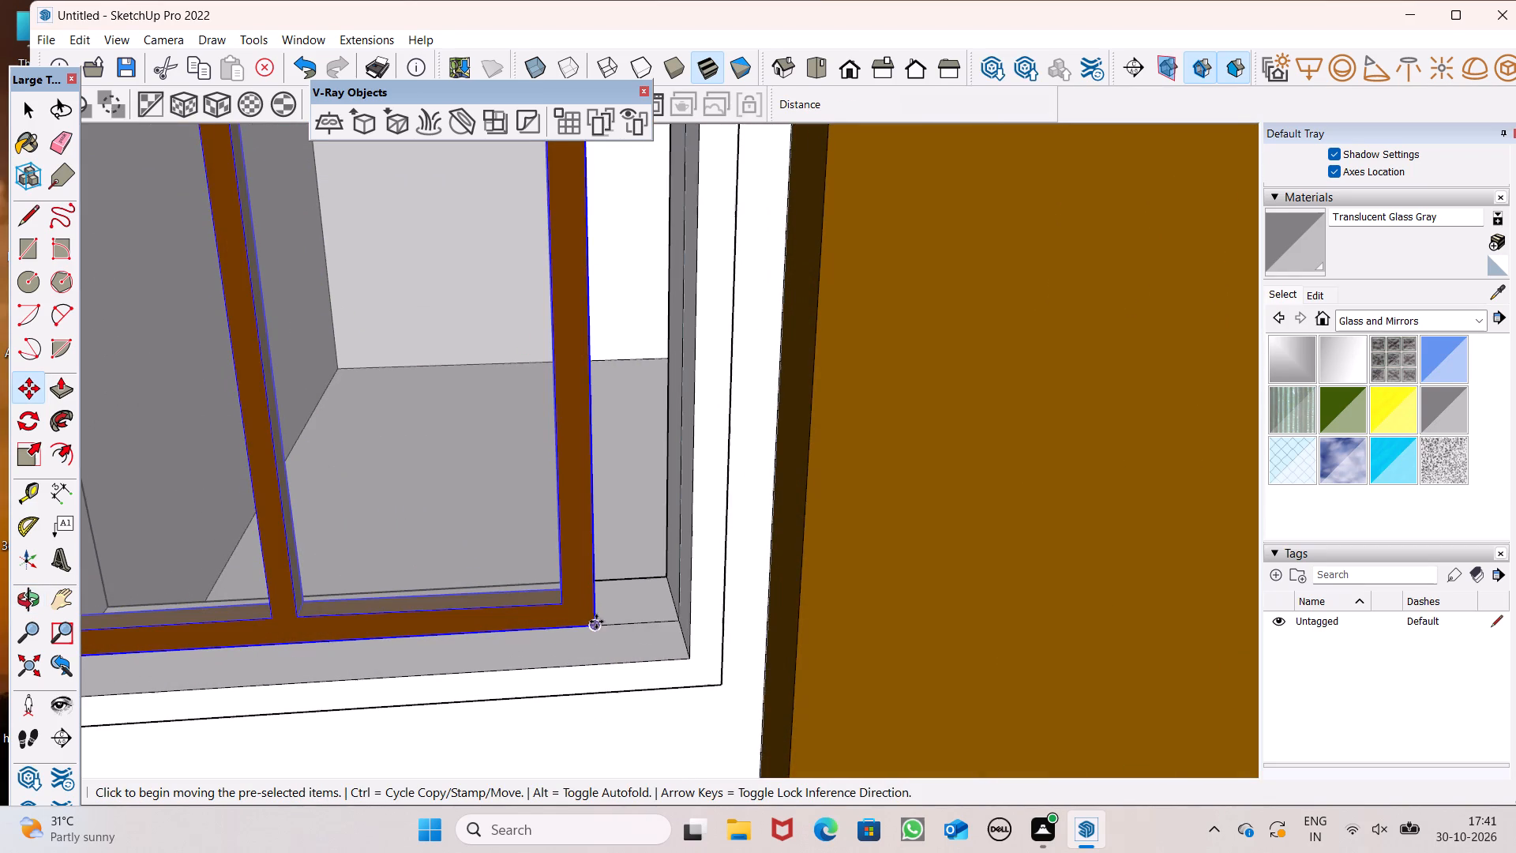
{"action": "left_click_drag", "start_coordinate": [594, 625], "coordinate": [677, 613]}
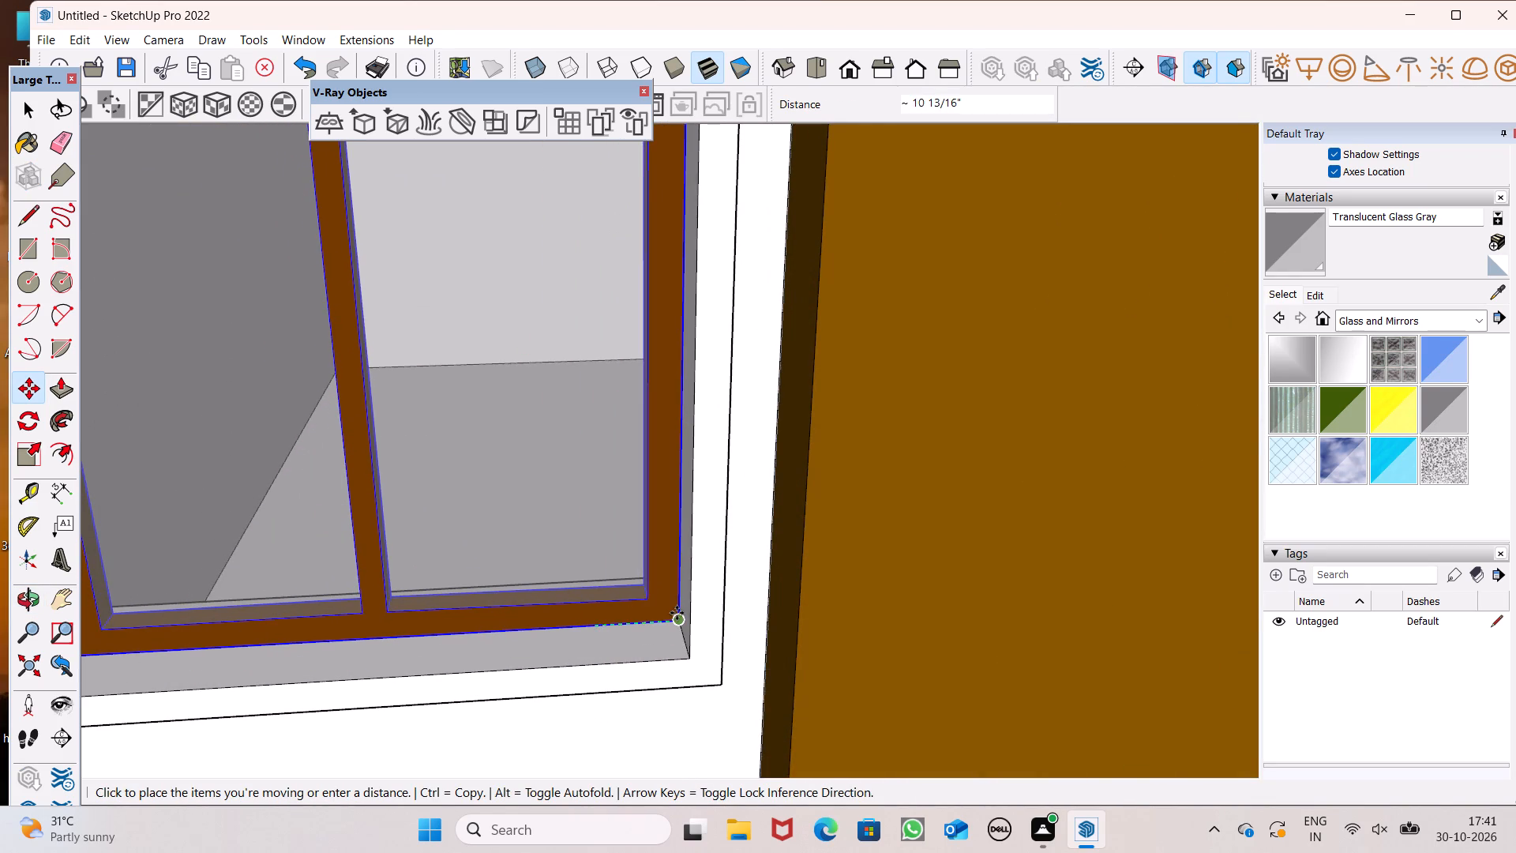
{"action": "left_click_drag", "start_coordinate": [677, 613], "coordinate": [678, 613]}
Copy the fitted window group straight up about 11' 2 1/8" into the third corner opening from the bottom.
{"action": "scroll", "coordinate": [606, 562], "scroll_direction": "down", "scroll_amount": 11}
{"action": "middle_click_drag", "start_coordinate": [613, 547], "coordinate": [492, 495]}
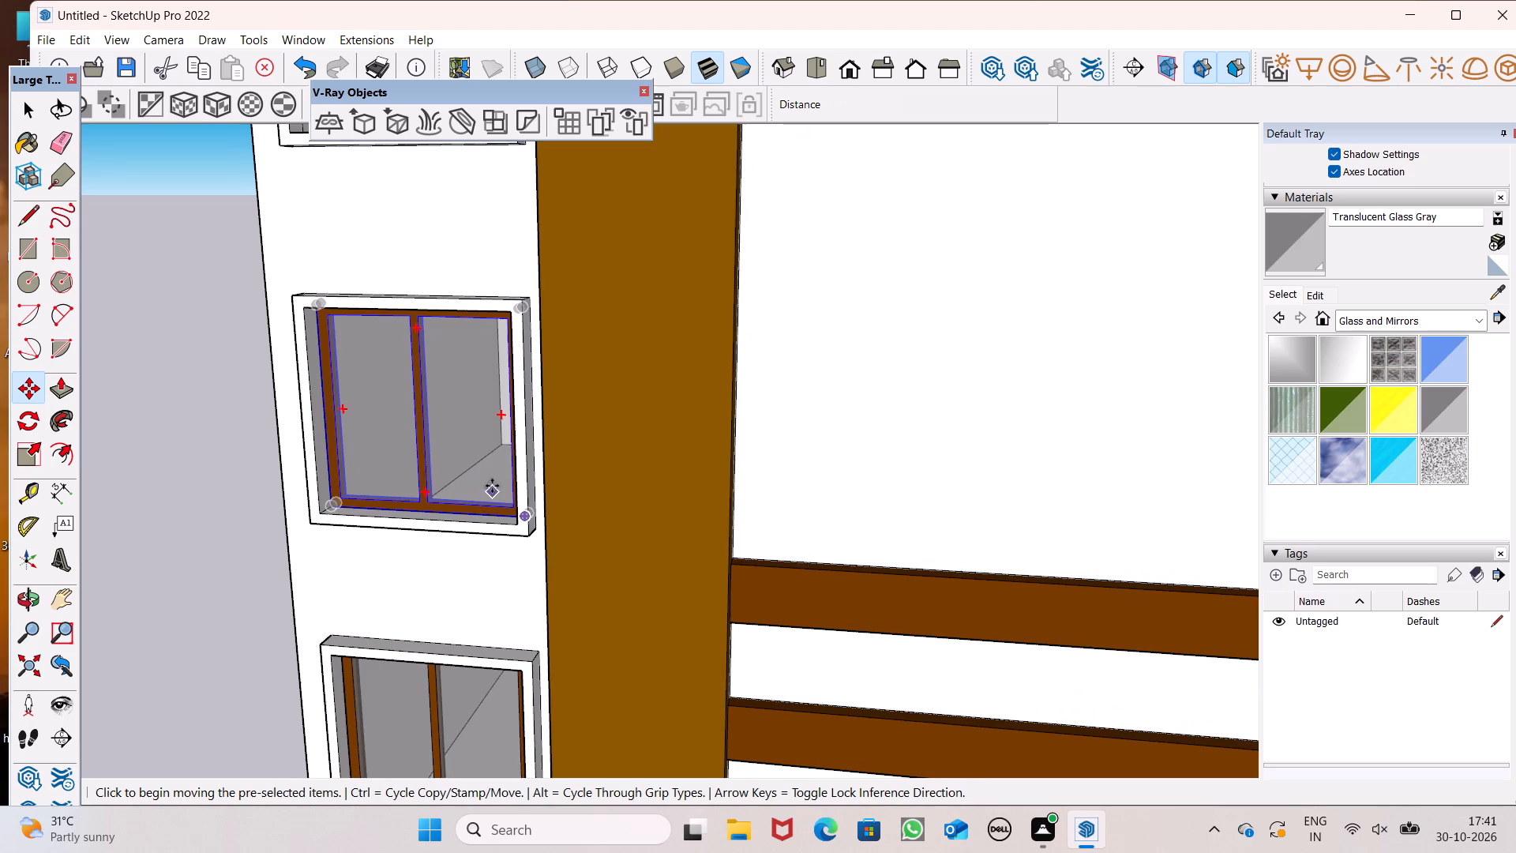
{"action": "scroll", "coordinate": [490, 476], "scroll_direction": "down", "scroll_amount": 11}
{"action": "middle_click_drag", "start_coordinate": [527, 551], "coordinate": [685, 663]}
{"action": "scroll", "coordinate": [551, 468], "scroll_direction": "up", "scroll_amount": 7}
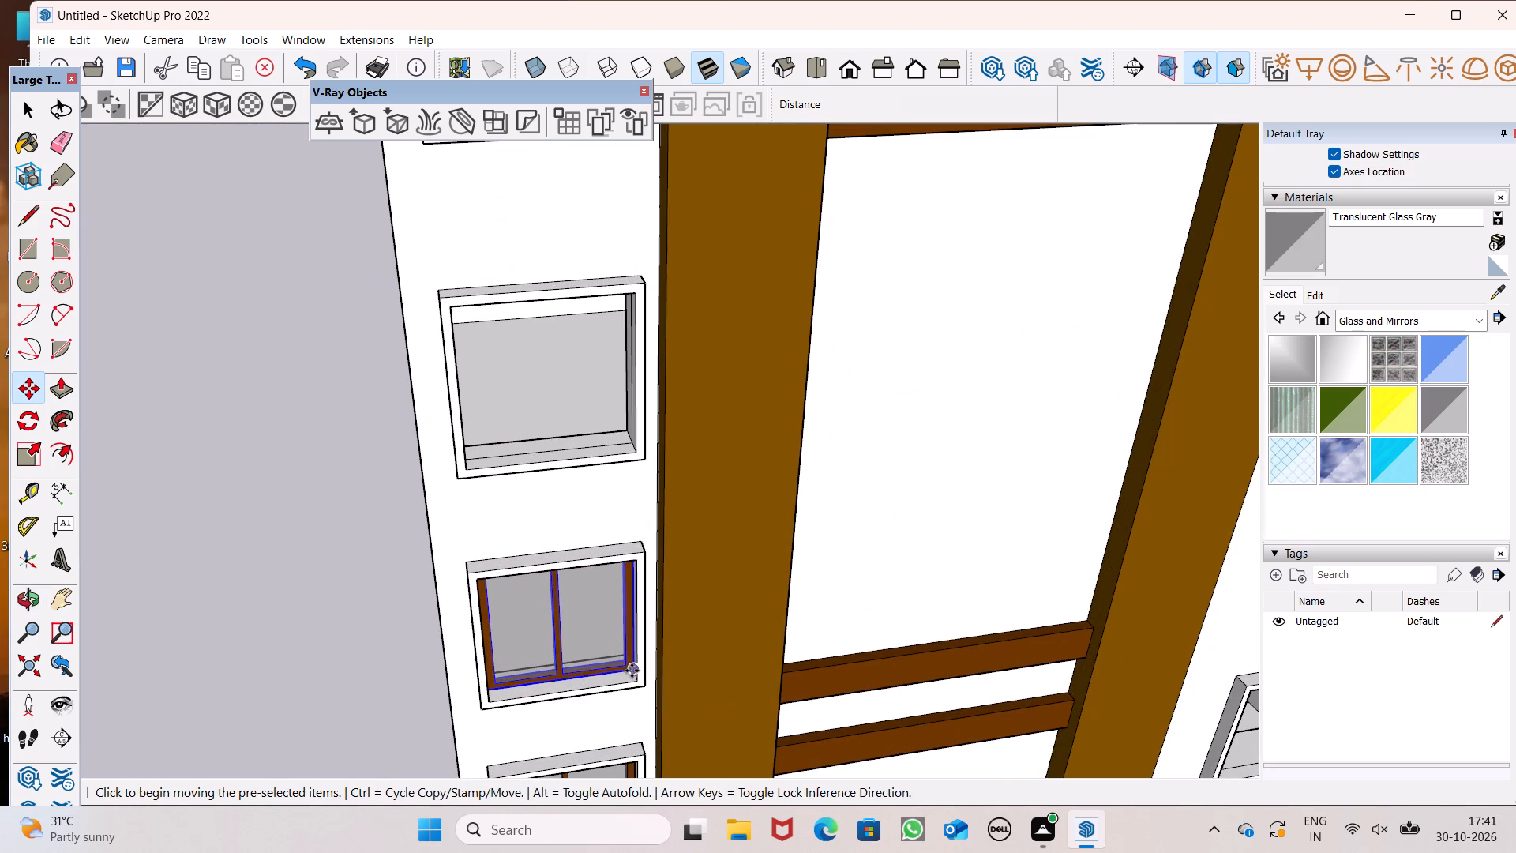
{"action": "left_click_drag", "start_coordinate": [634, 668], "coordinate": [628, 438]}
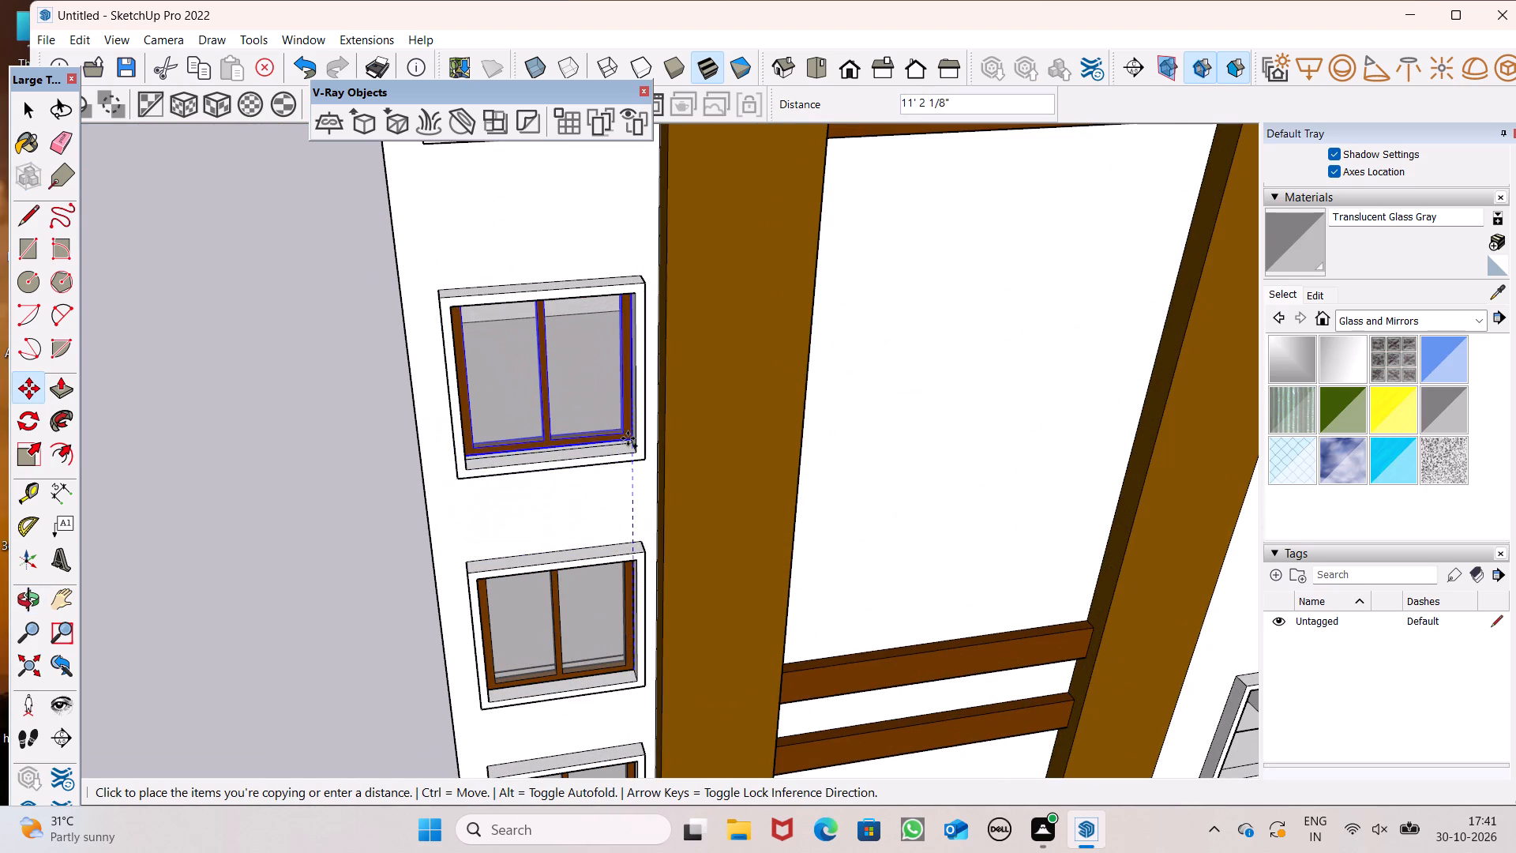
{"action": "left_click_drag", "start_coordinate": [628, 438], "coordinate": [630, 439]}
Copy the window group straight up from the third corner opening into the top one, then clear the selection.
{"action": "scroll", "coordinate": [521, 460], "scroll_direction": "down", "scroll_amount": 5}
{"action": "middle_click_drag", "start_coordinate": [530, 438], "coordinate": [482, 264]}
{"action": "scroll", "coordinate": [513, 366], "scroll_direction": "down", "scroll_amount": 6}
{"action": "scroll", "coordinate": [522, 517], "scroll_direction": "down", "scroll_amount": 5}
{"action": "middle_click_drag", "start_coordinate": [527, 535], "coordinate": [574, 820]}
{"action": "scroll", "coordinate": [508, 548], "scroll_direction": "up", "scroll_amount": 7}
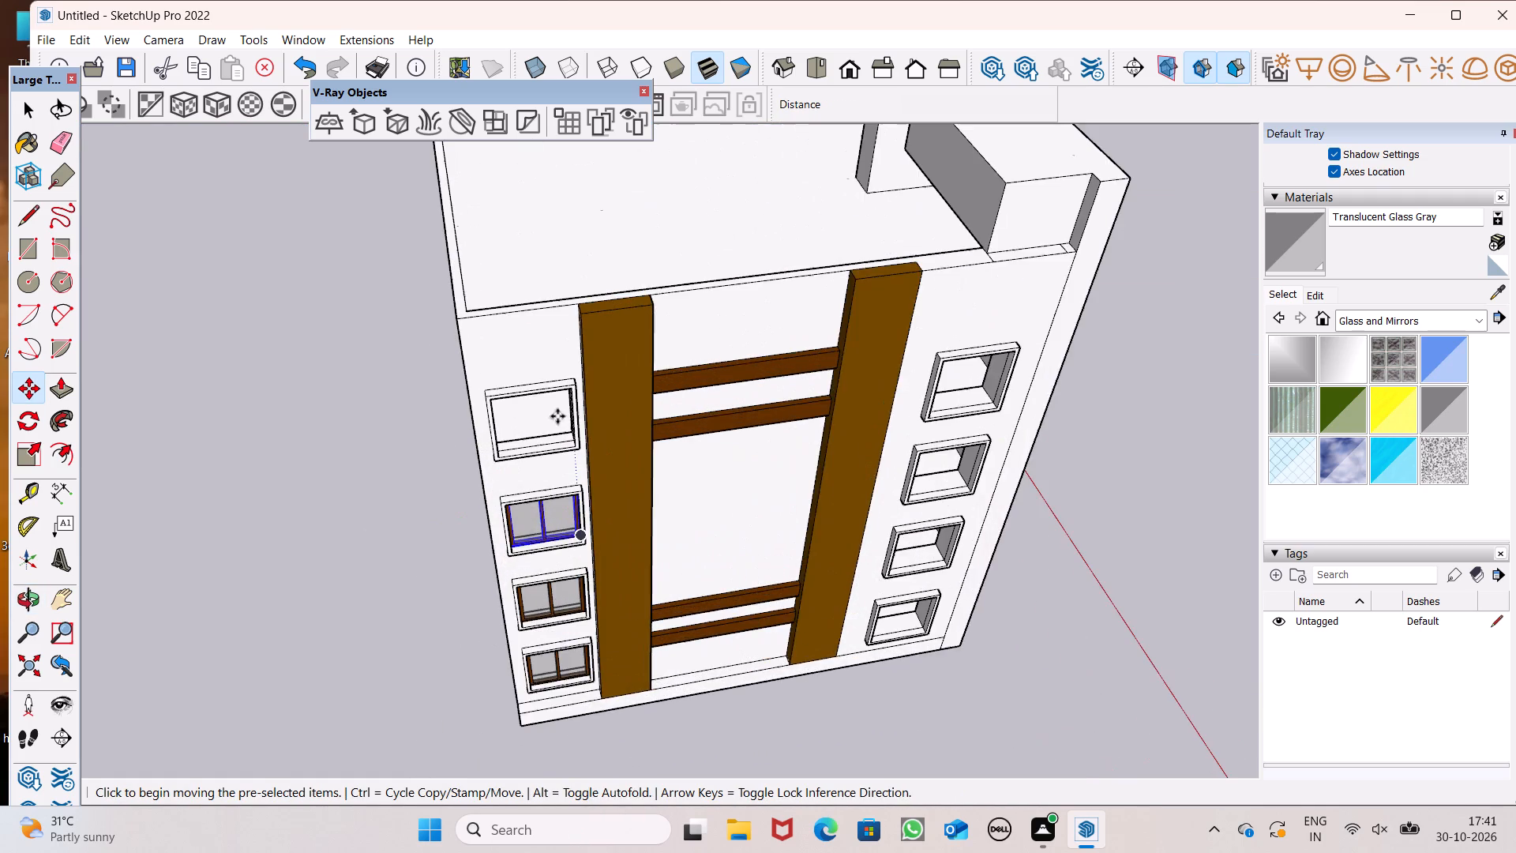
{"action": "scroll", "coordinate": [546, 415], "scroll_direction": "up", "scroll_amount": 8}
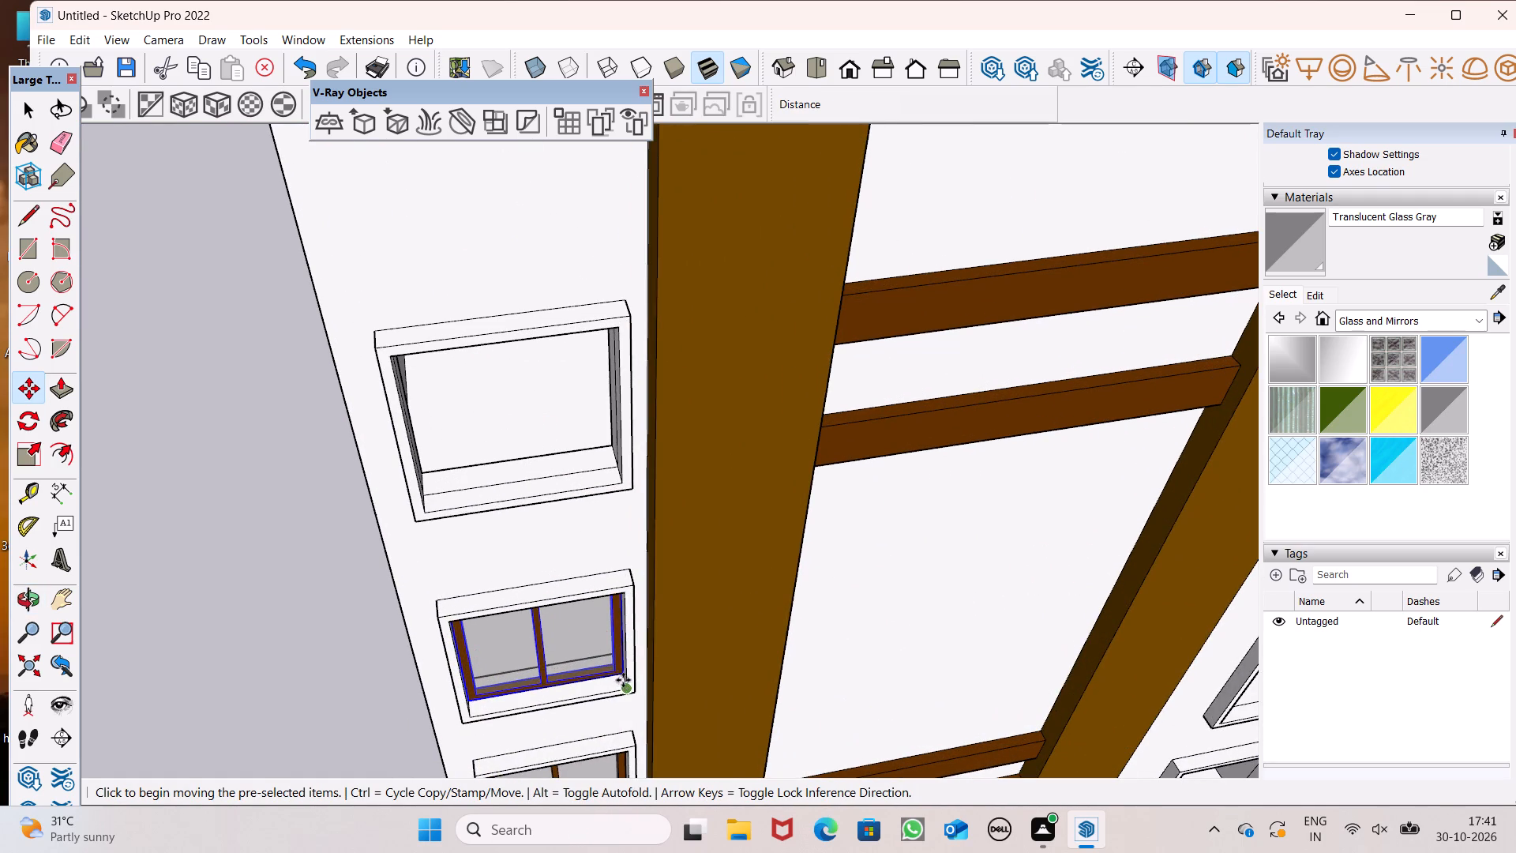
{"action": "left_click_drag", "start_coordinate": [623, 671], "coordinate": [623, 565]}
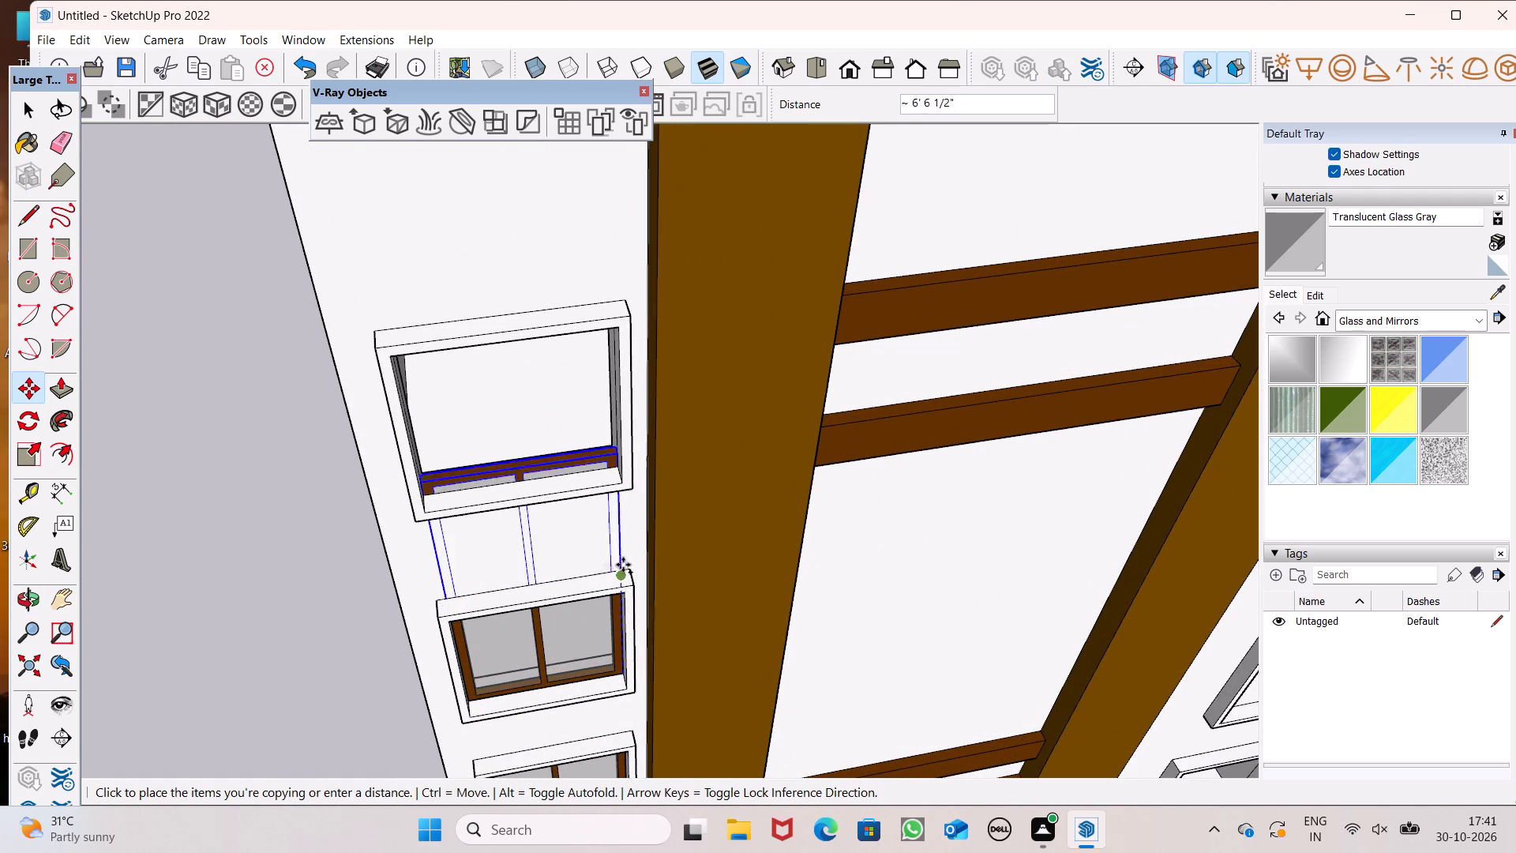
{"action": "left_click_drag", "start_coordinate": [623, 565], "coordinate": [614, 464]}
{"action": "scroll", "coordinate": [549, 472], "scroll_direction": "down", "scroll_amount": 7}
{"action": "middle_click_drag", "start_coordinate": [544, 494], "coordinate": [489, 267]}
{"action": "key", "text": "space"}
{"action": "left_click", "coordinate": [183, 335]}
Copy the top corner window about 36' 5 1/16" across the facade into the top opening beyond the second brown column.
{"action": "scroll", "coordinate": [183, 368], "scroll_direction": "down", "scroll_amount": 5}
{"action": "middle_click_drag", "start_coordinate": [251, 477], "coordinate": [171, 472]}
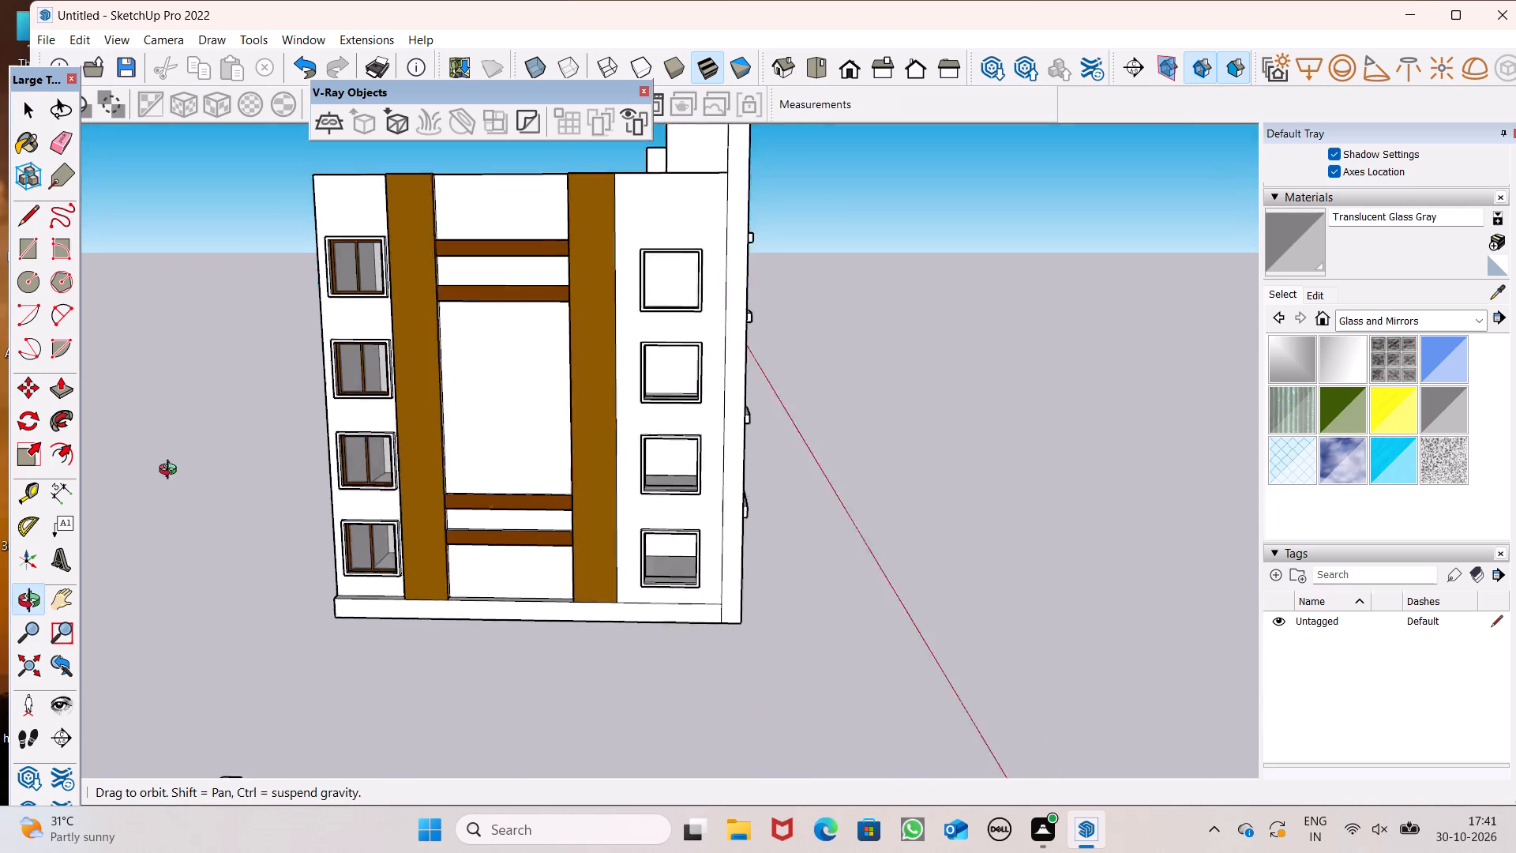
{"action": "middle_click_drag", "start_coordinate": [171, 472], "coordinate": [118, 496]}
{"action": "scroll", "coordinate": [246, 468], "scroll_direction": "up", "scroll_amount": 5}
{"action": "scroll", "coordinate": [312, 449], "scroll_direction": "down", "scroll_amount": 4}
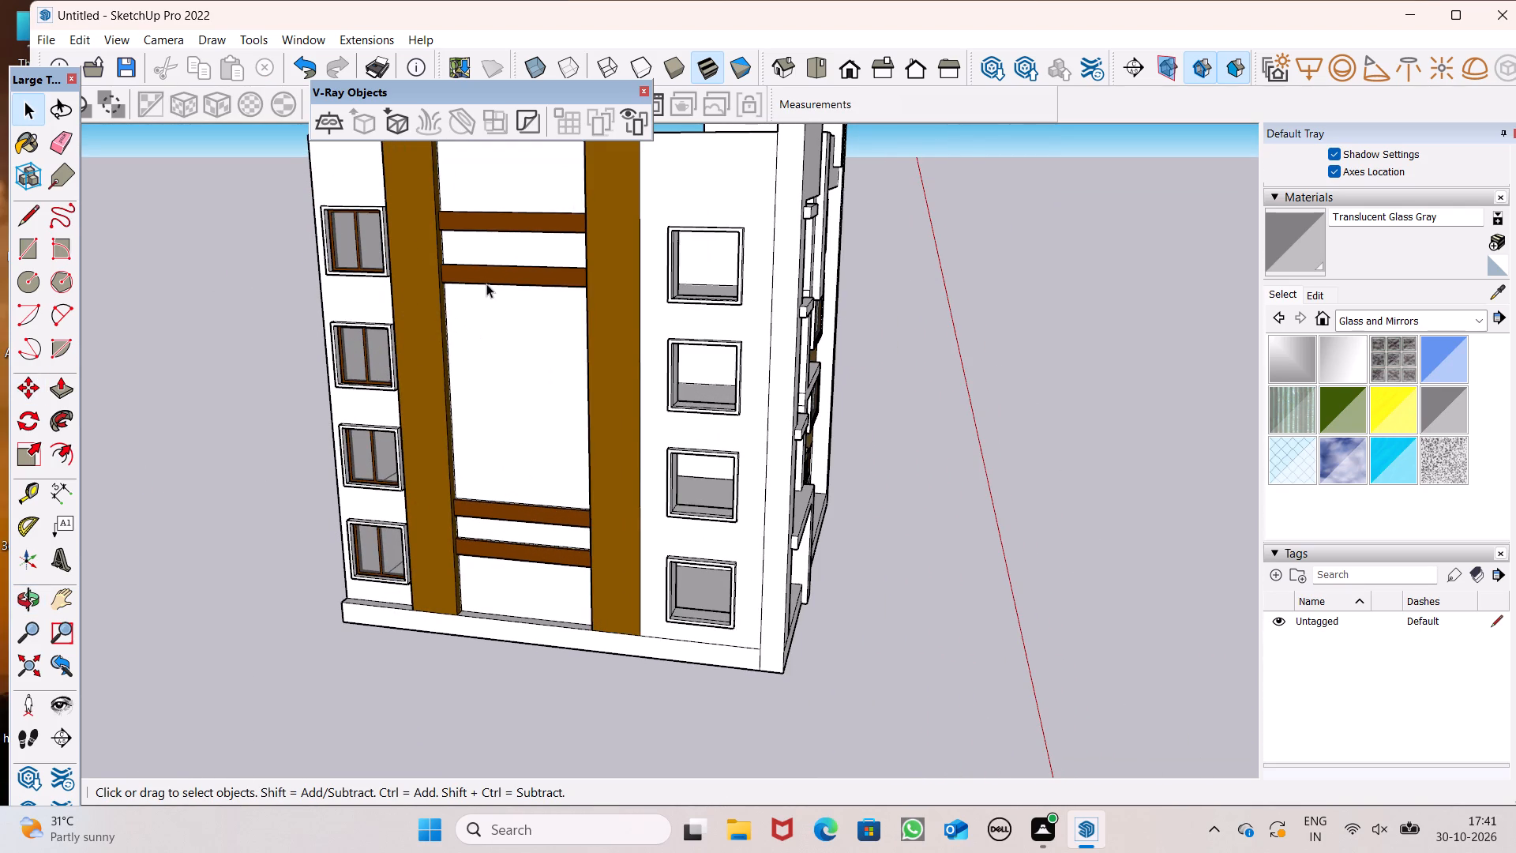
{"action": "left_click", "coordinate": [357, 252]}
{"action": "scroll", "coordinate": [358, 252], "scroll_direction": "down", "scroll_amount": 3}
{"action": "middle_click_drag", "start_coordinate": [401, 321], "coordinate": [414, 381]}
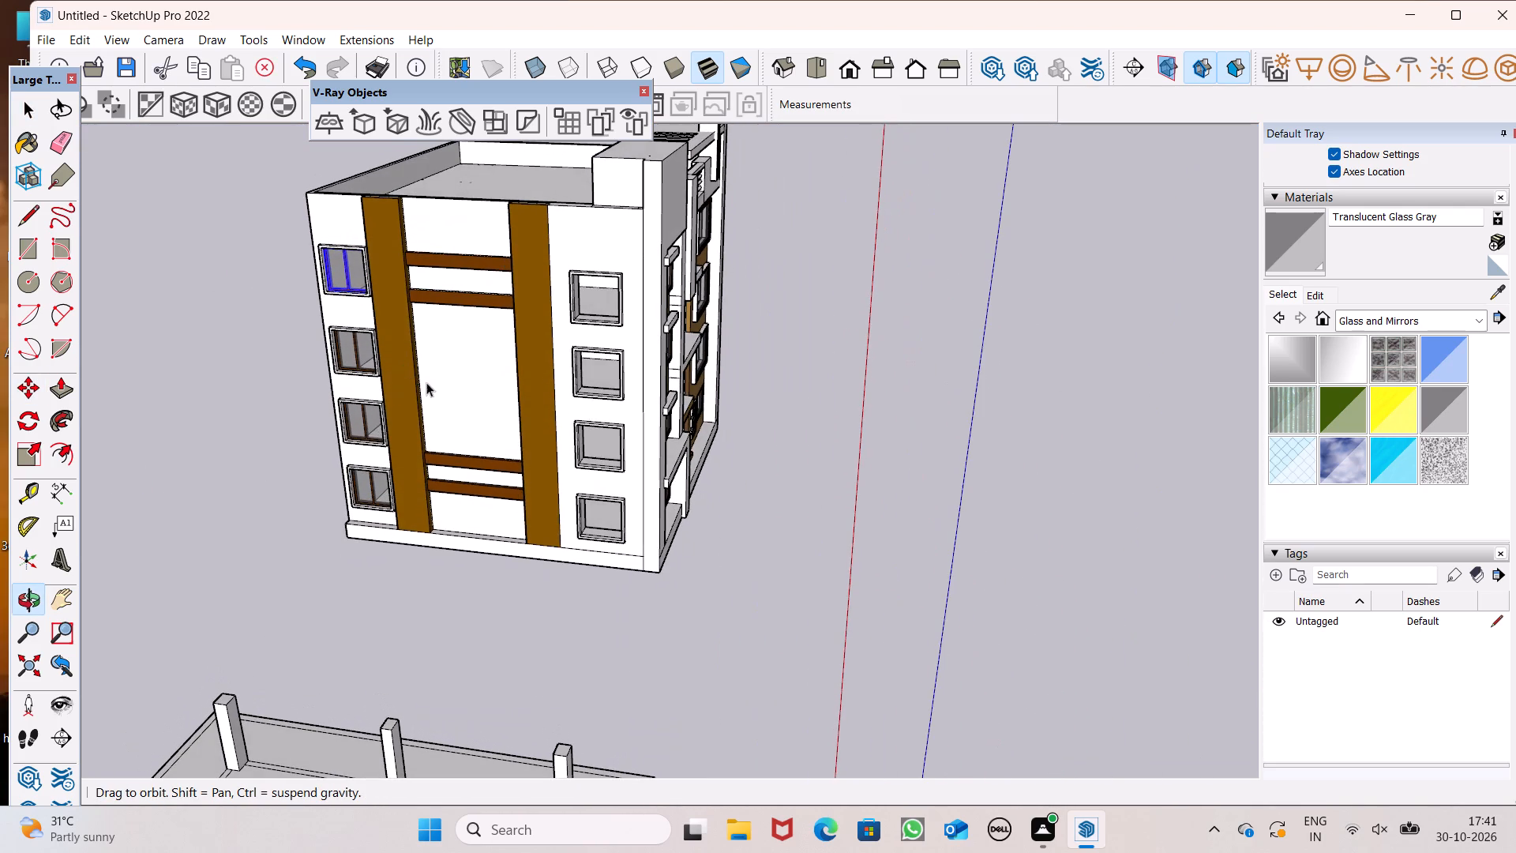
{"action": "key", "text": "m"}
{"action": "key", "text": "Return"}
{"action": "scroll", "coordinate": [456, 302], "scroll_direction": "up", "scroll_amount": 6}
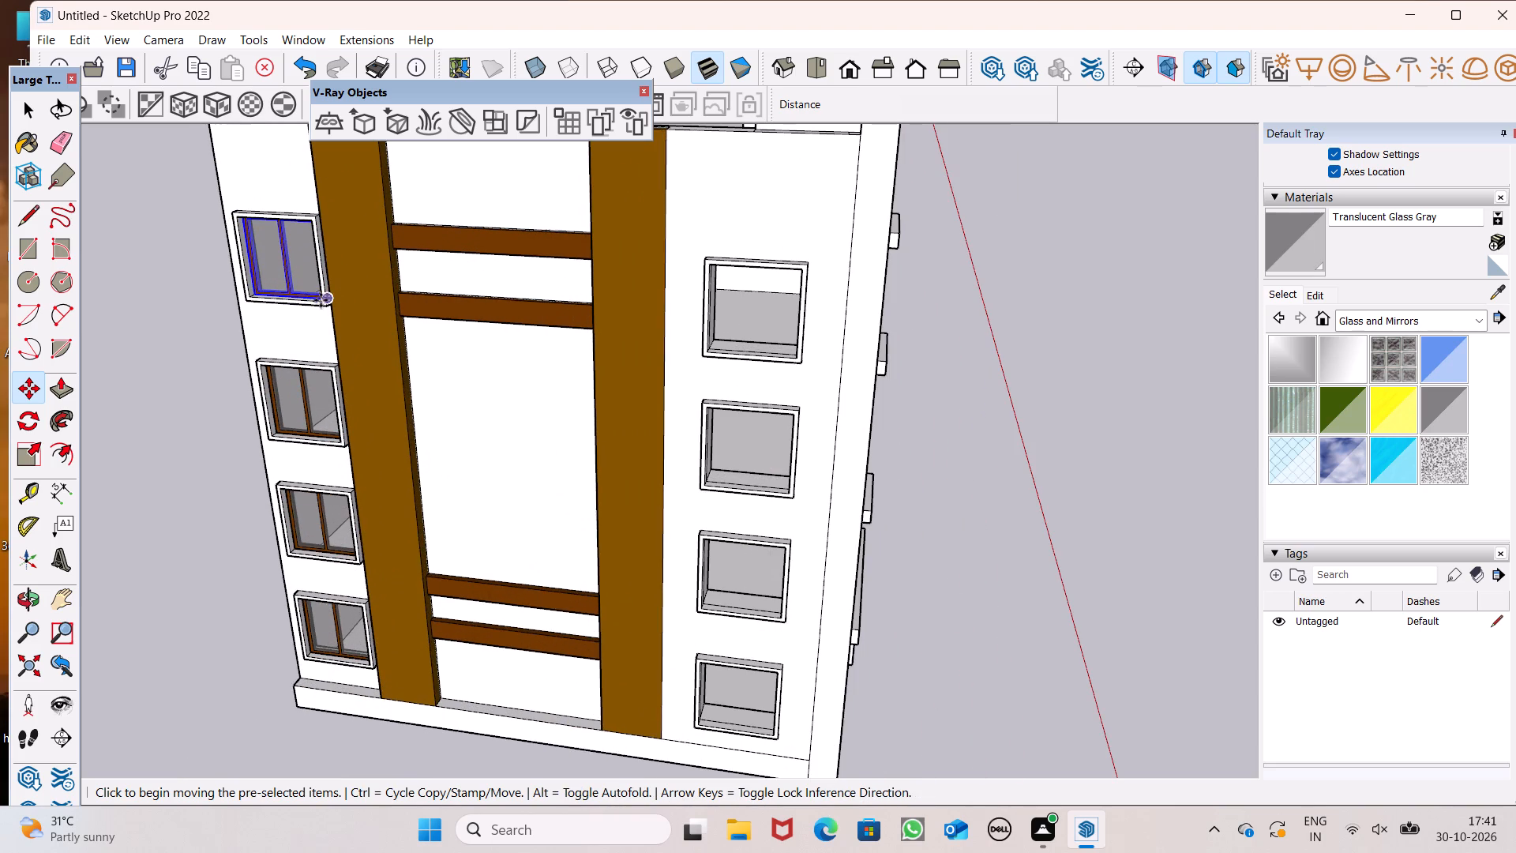
{"action": "left_click_drag", "start_coordinate": [321, 299], "coordinate": [740, 336]}
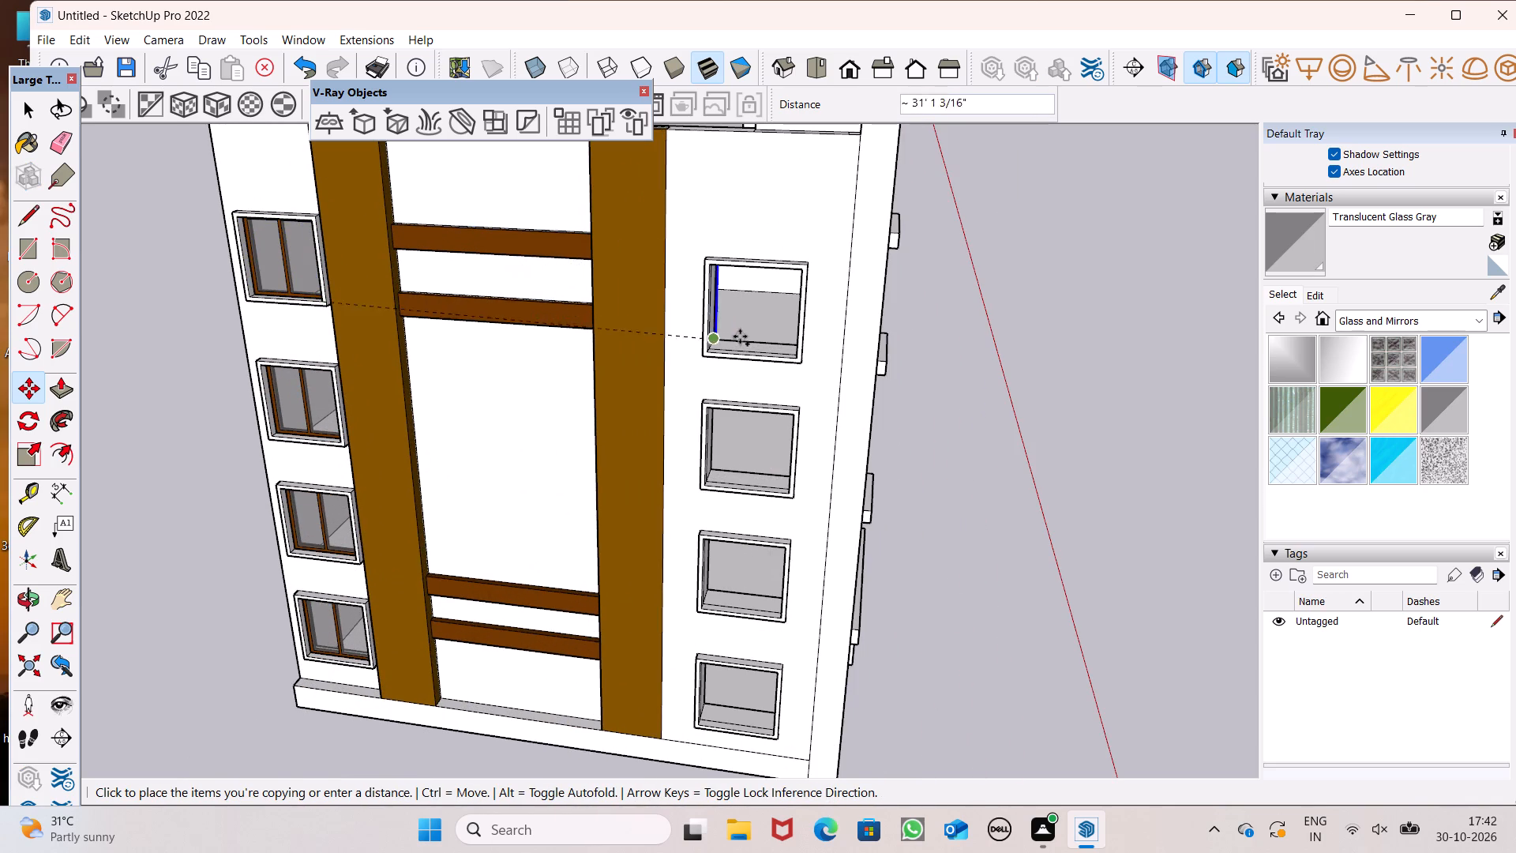
{"action": "left_click_drag", "start_coordinate": [740, 336], "coordinate": [801, 352]}
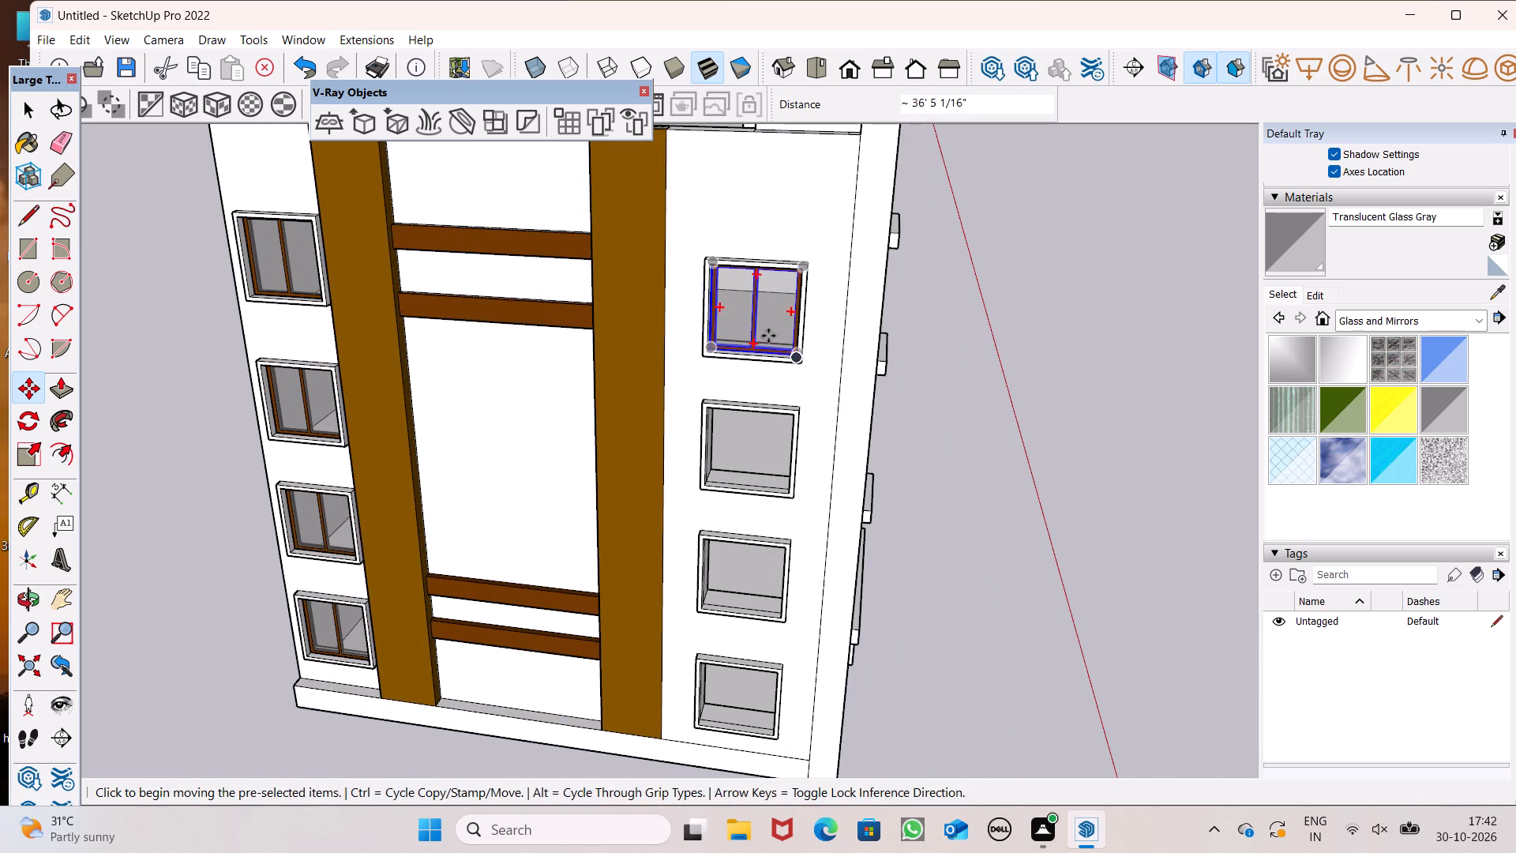
Widen the copied window along the green axis so its side nearest the brown column meets the opening's edge.
{"action": "scroll", "coordinate": [767, 314], "scroll_direction": "up", "scroll_amount": 9}
{"action": "middle_click_drag", "start_coordinate": [788, 457], "coordinate": [793, 528]}
{"action": "scroll", "coordinate": [794, 528], "scroll_direction": "up", "scroll_amount": 8}
{"action": "middle_click_drag", "start_coordinate": [891, 486], "coordinate": [949, 517]}
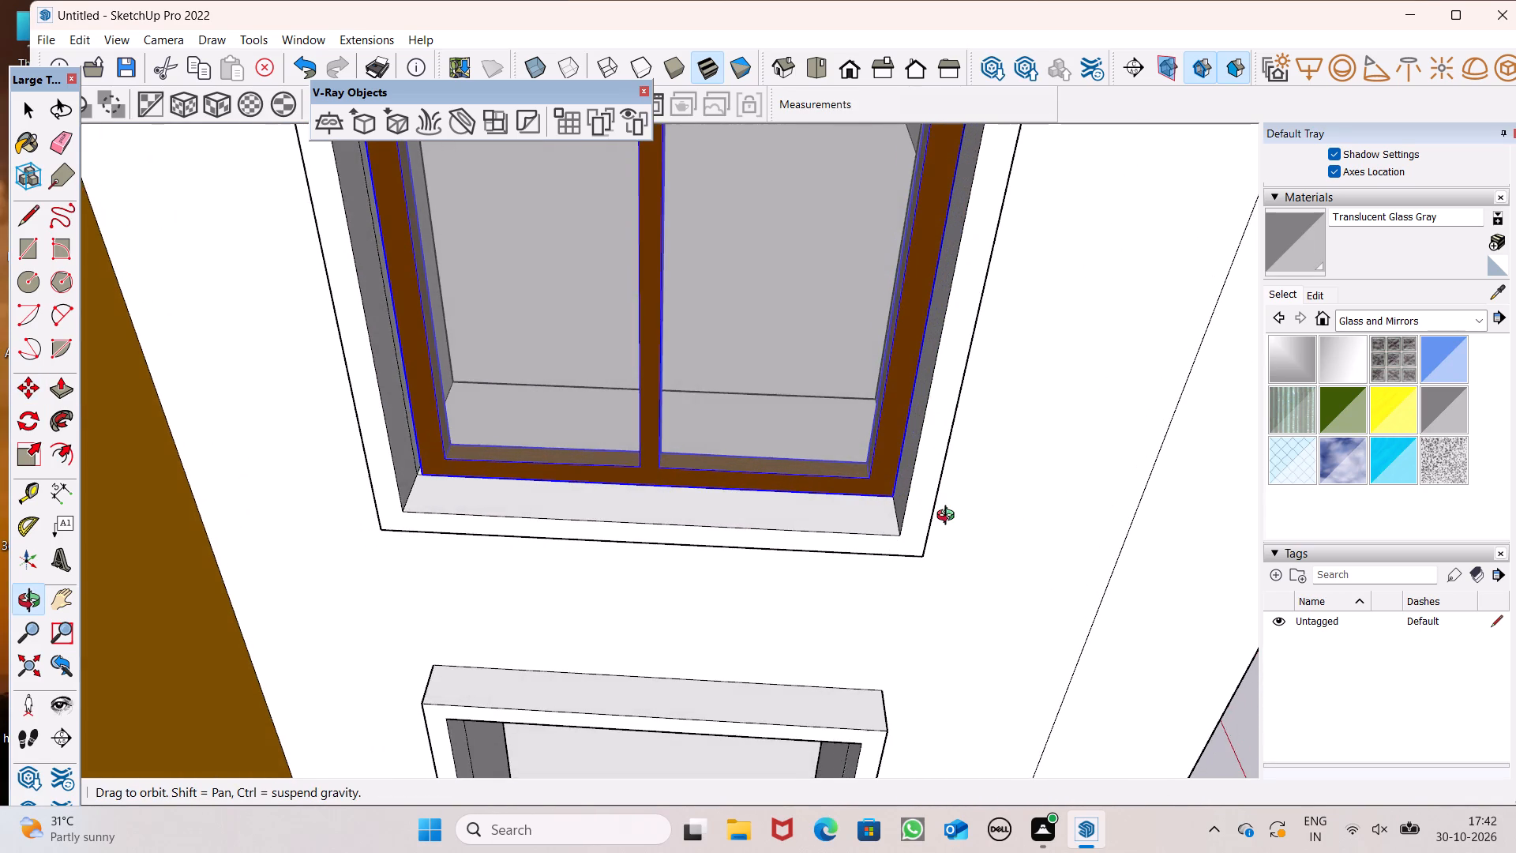
{"action": "middle_click_drag", "start_coordinate": [949, 517], "coordinate": [951, 512]}
{"action": "scroll", "coordinate": [951, 517], "scroll_direction": "up", "scroll_amount": 8}
{"action": "scroll", "coordinate": [865, 457], "scroll_direction": "down", "scroll_amount": 4}
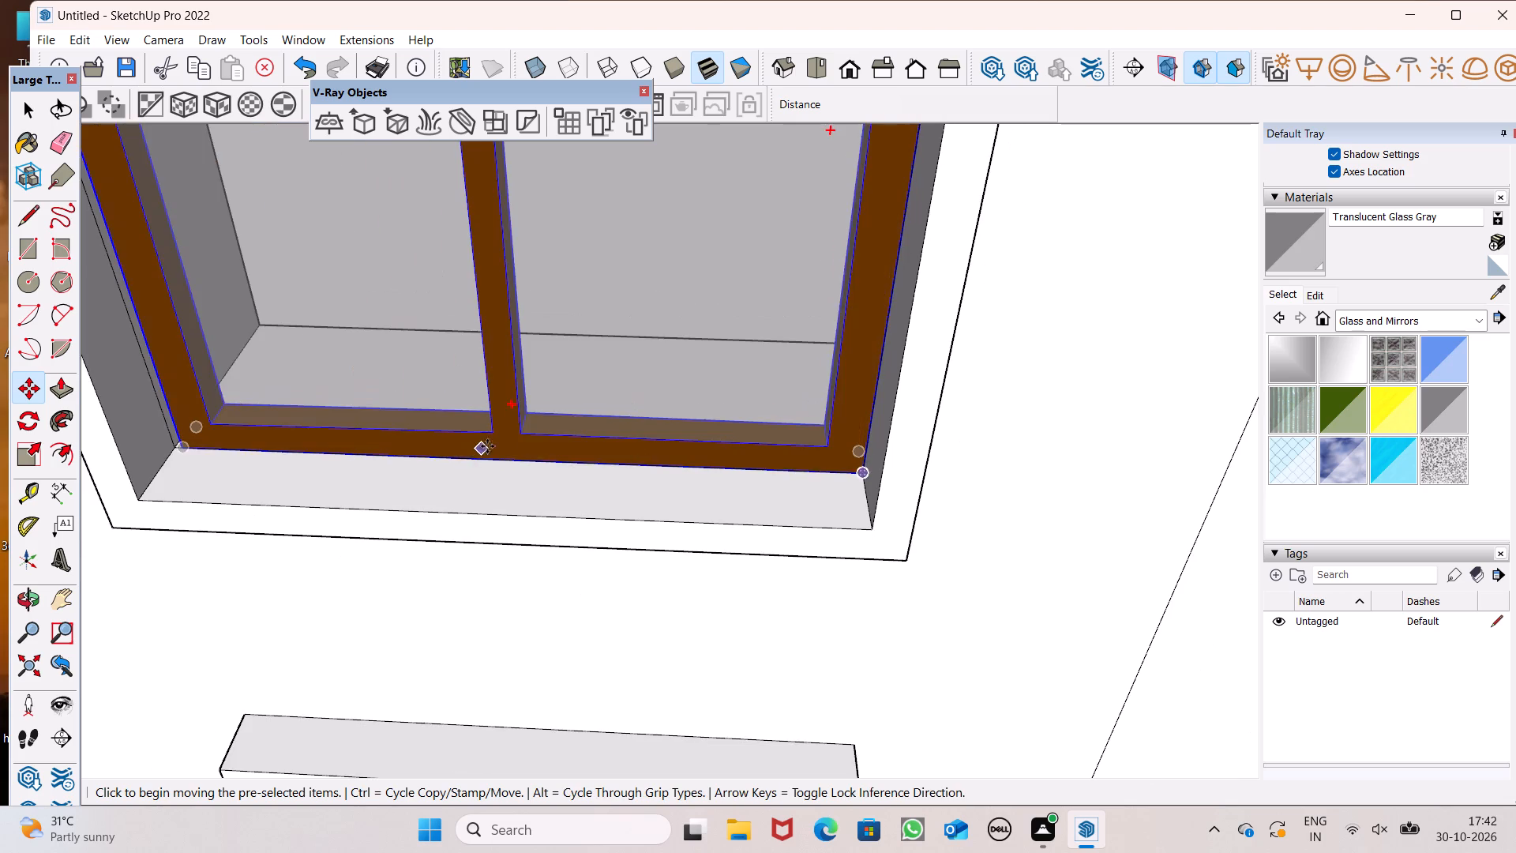
{"action": "scroll", "coordinate": [538, 441], "scroll_direction": "down", "scroll_amount": 6}
{"action": "middle_click_drag", "start_coordinate": [464, 440], "coordinate": [515, 456]}
{"action": "scroll", "coordinate": [557, 496], "scroll_direction": "down", "scroll_amount": 2}
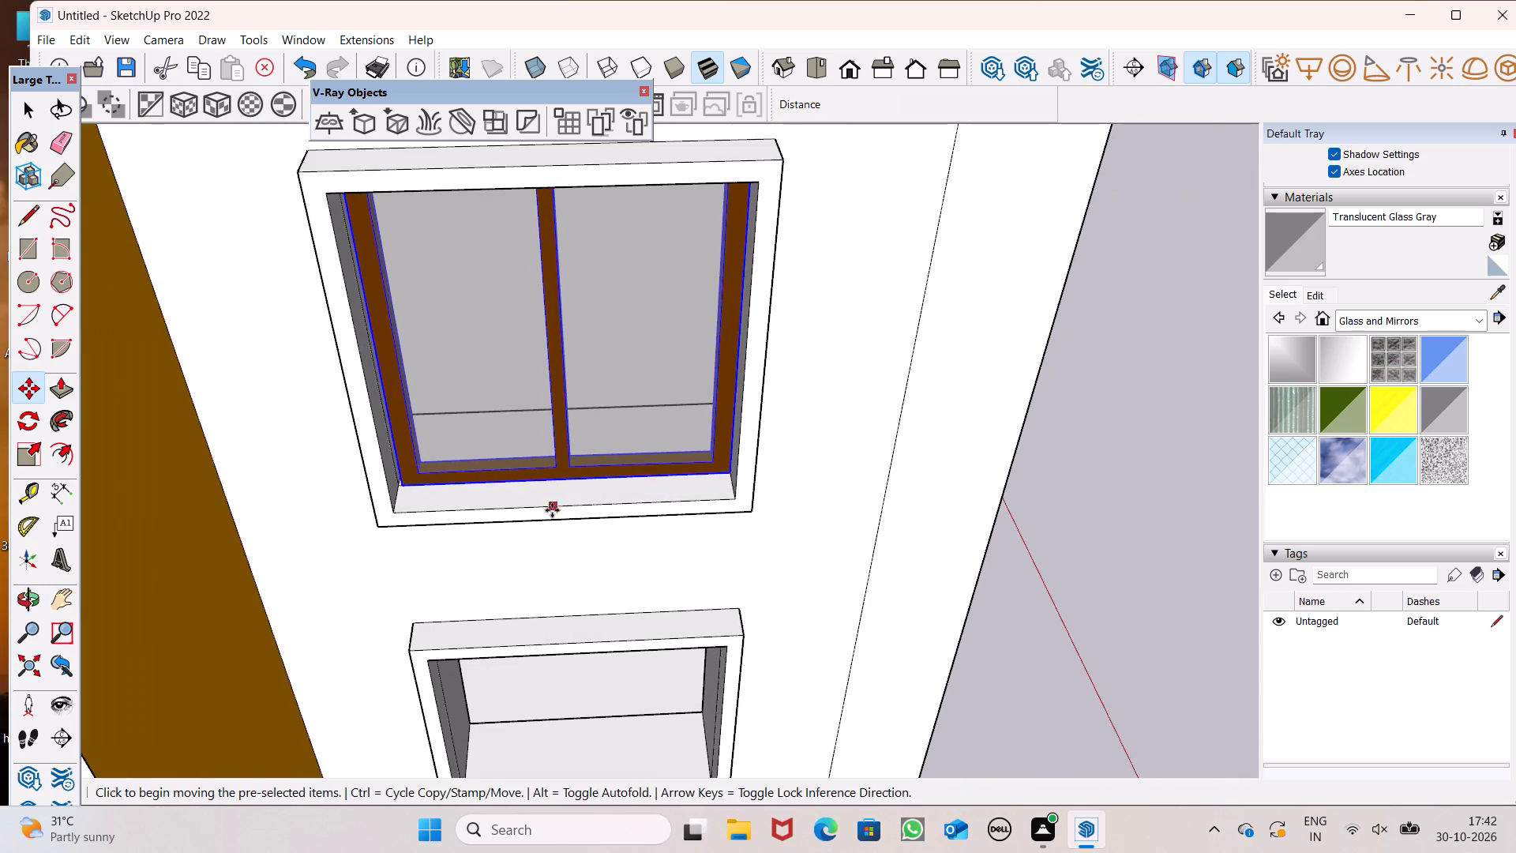
{"action": "middle_click_drag", "start_coordinate": [552, 510], "coordinate": [542, 433]}
{"action": "scroll", "coordinate": [552, 498], "scroll_direction": "down", "scroll_amount": 5}
{"action": "middle_click_drag", "start_coordinate": [547, 457], "coordinate": [589, 505]}
{"action": "middle_click", "coordinate": [589, 505]}
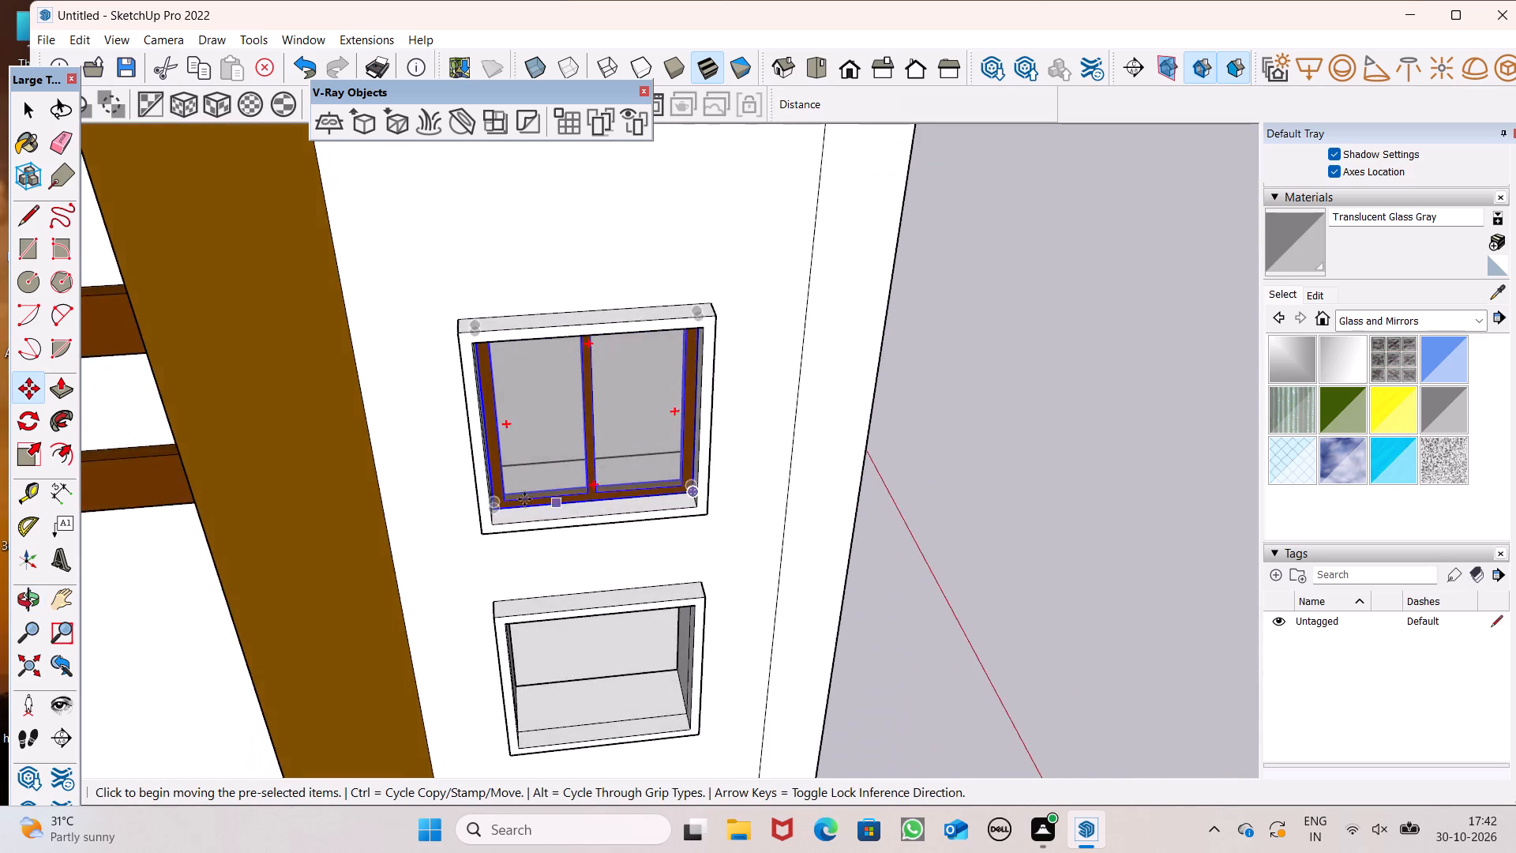
{"action": "scroll", "coordinate": [508, 498], "scroll_direction": "up", "scroll_amount": 14}
{"action": "scroll", "coordinate": [475, 543], "scroll_direction": "down", "scroll_amount": 5}
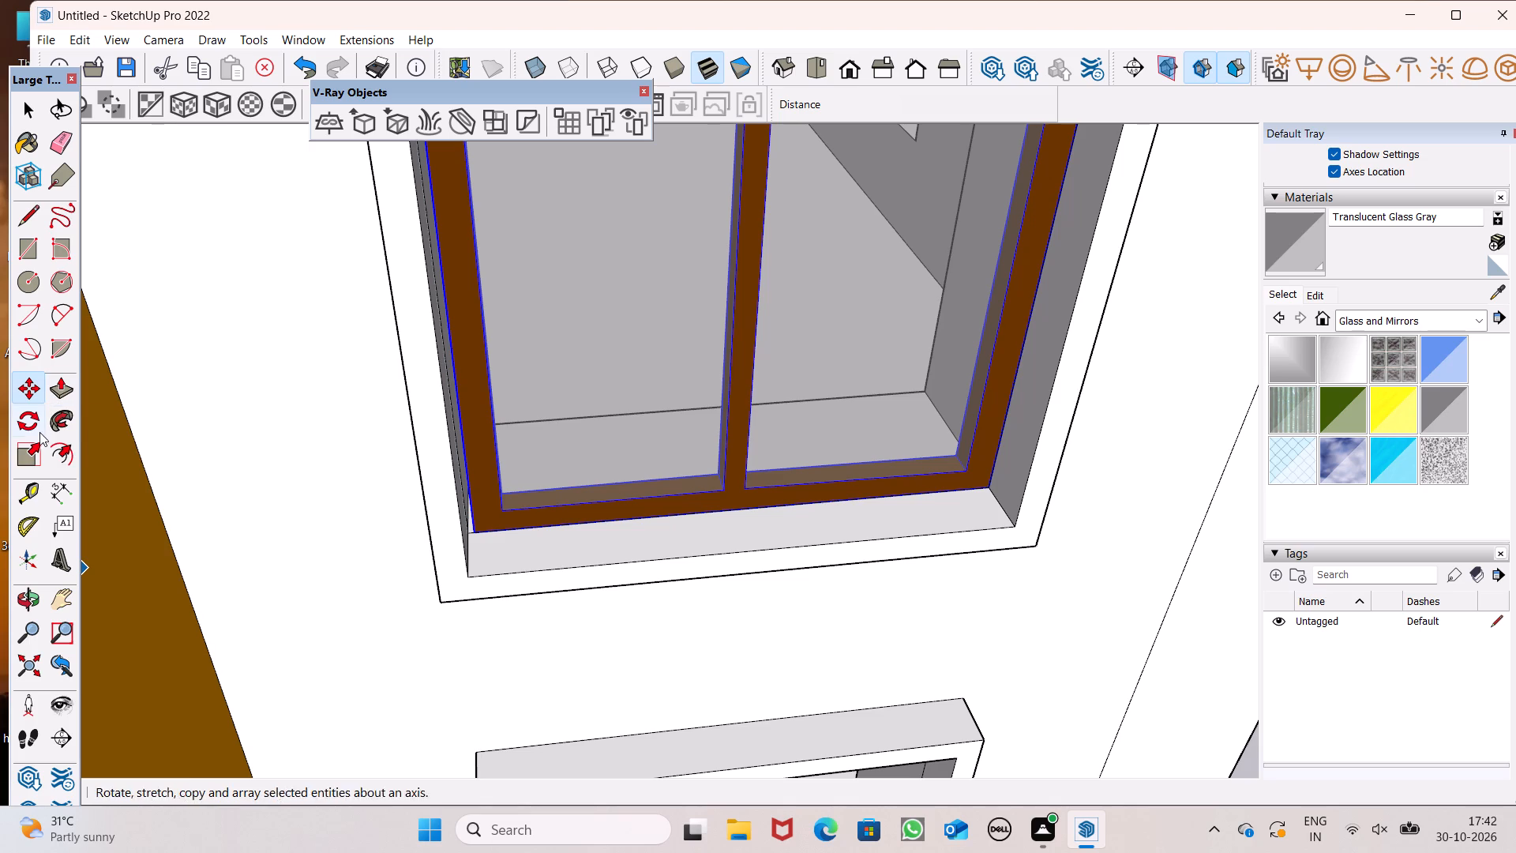
{"action": "left_click", "coordinate": [21, 456]}
{"action": "scroll", "coordinate": [359, 309], "scroll_direction": "up", "scroll_amount": 1}
{"action": "middle_click_drag", "start_coordinate": [416, 339], "coordinate": [456, 321]}
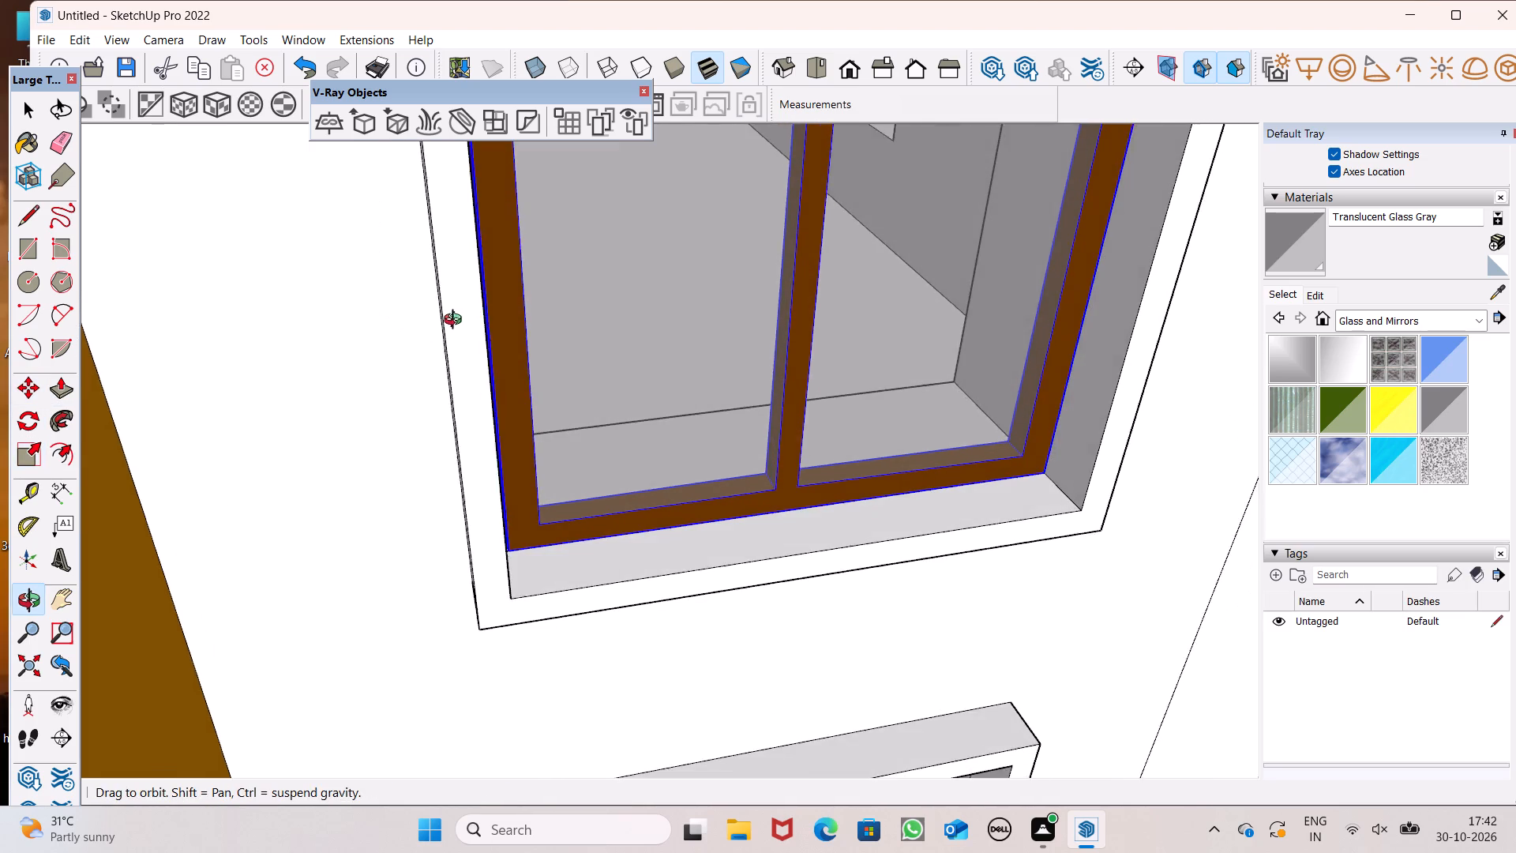
{"action": "middle_click_drag", "start_coordinate": [456, 321], "coordinate": [457, 321]}
{"action": "scroll", "coordinate": [457, 321], "scroll_direction": "up", "scroll_amount": 1}
{"action": "scroll", "coordinate": [527, 299], "scroll_direction": "up", "scroll_amount": 5}
{"action": "left_click_drag", "start_coordinate": [452, 234], "coordinate": [440, 234]}
Scale the copied window's height by about 1.01 from its top middle to meet the top of the opening.
{"action": "scroll", "coordinate": [439, 323], "scroll_direction": "down", "scroll_amount": 6}
{"action": "scroll", "coordinate": [451, 473], "scroll_direction": "down", "scroll_amount": 12}
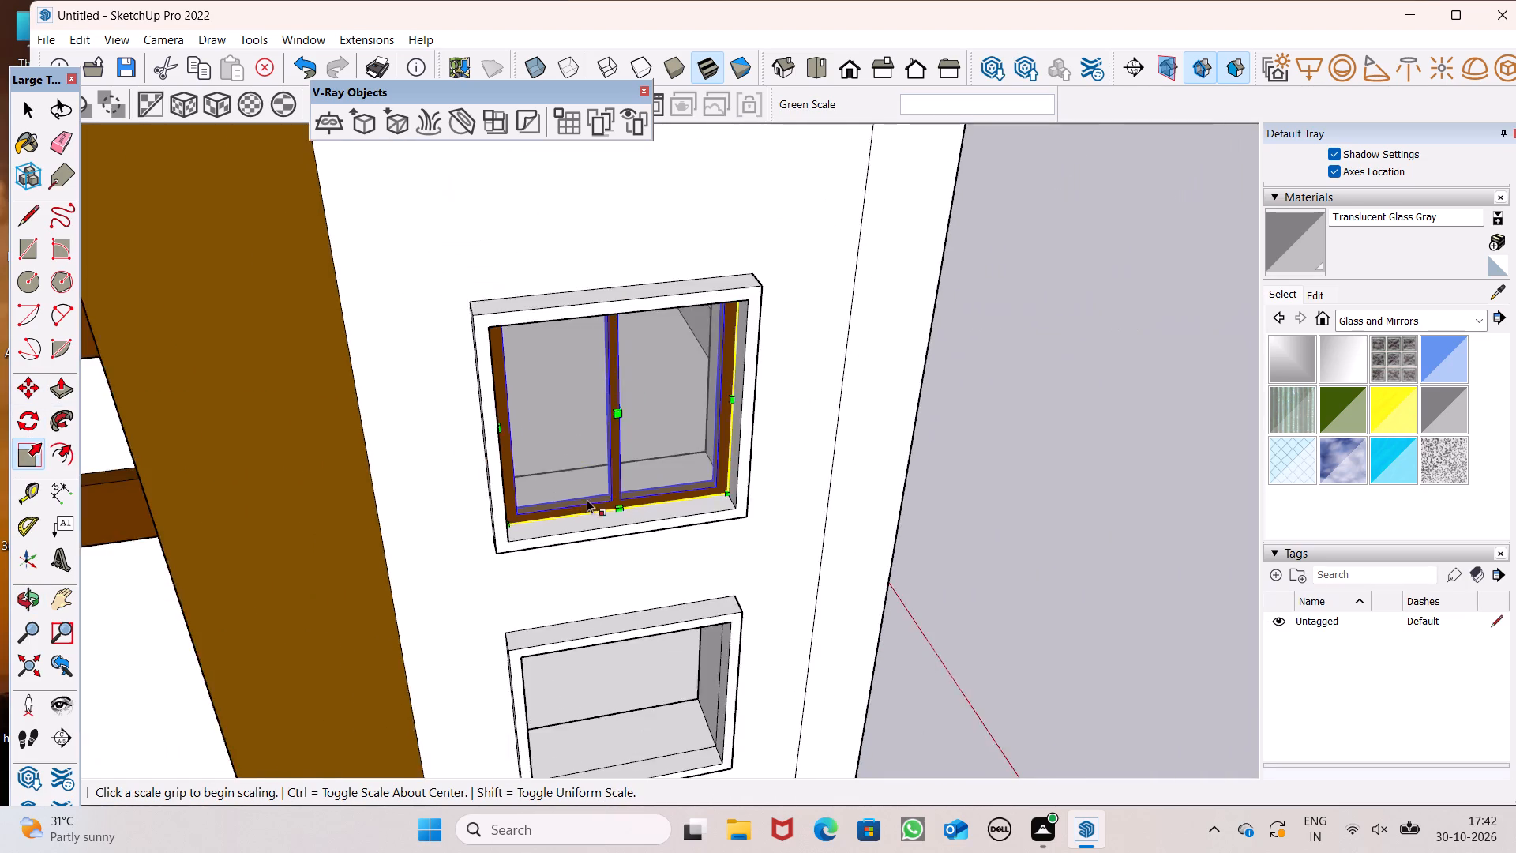
{"action": "middle_click_drag", "start_coordinate": [621, 490], "coordinate": [657, 347]}
{"action": "scroll", "coordinate": [662, 469], "scroll_direction": "down", "scroll_amount": 7}
{"action": "scroll", "coordinate": [652, 292], "scroll_direction": "up", "scroll_amount": 8}
{"action": "scroll", "coordinate": [715, 275], "scroll_direction": "up", "scroll_amount": 7}
{"action": "middle_click_drag", "start_coordinate": [647, 316], "coordinate": [648, 224]}
{"action": "scroll", "coordinate": [648, 224], "scroll_direction": "up", "scroll_amount": 8}
{"action": "middle_click_drag", "start_coordinate": [626, 186], "coordinate": [634, 256]}
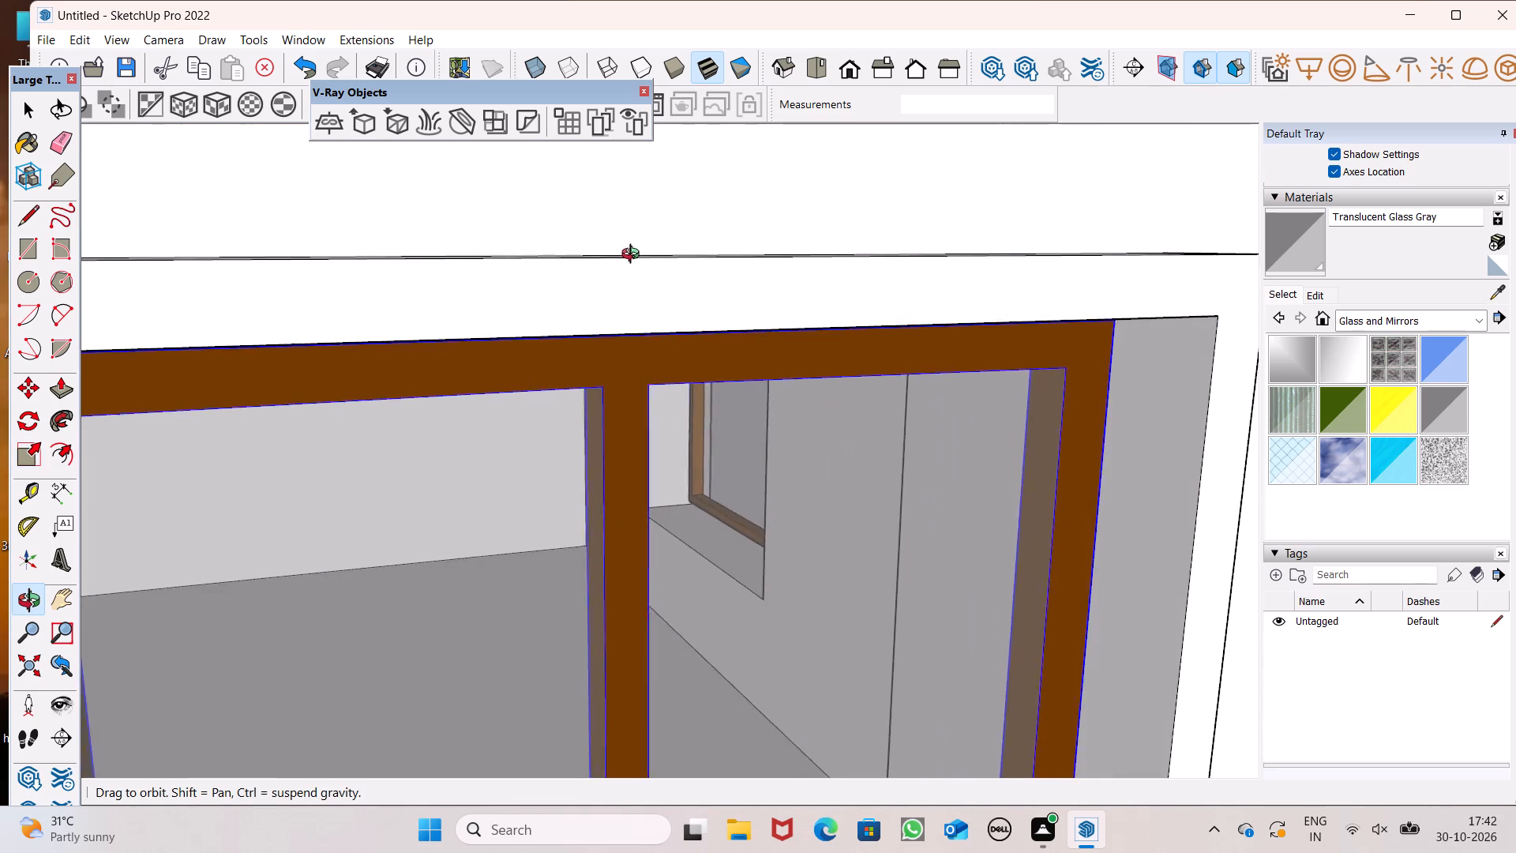
{"action": "middle_click_drag", "start_coordinate": [634, 256], "coordinate": [644, 211]}
{"action": "scroll", "coordinate": [644, 215], "scroll_direction": "up", "scroll_amount": 9}
{"action": "middle_click_drag", "start_coordinate": [662, 276], "coordinate": [673, 351]}
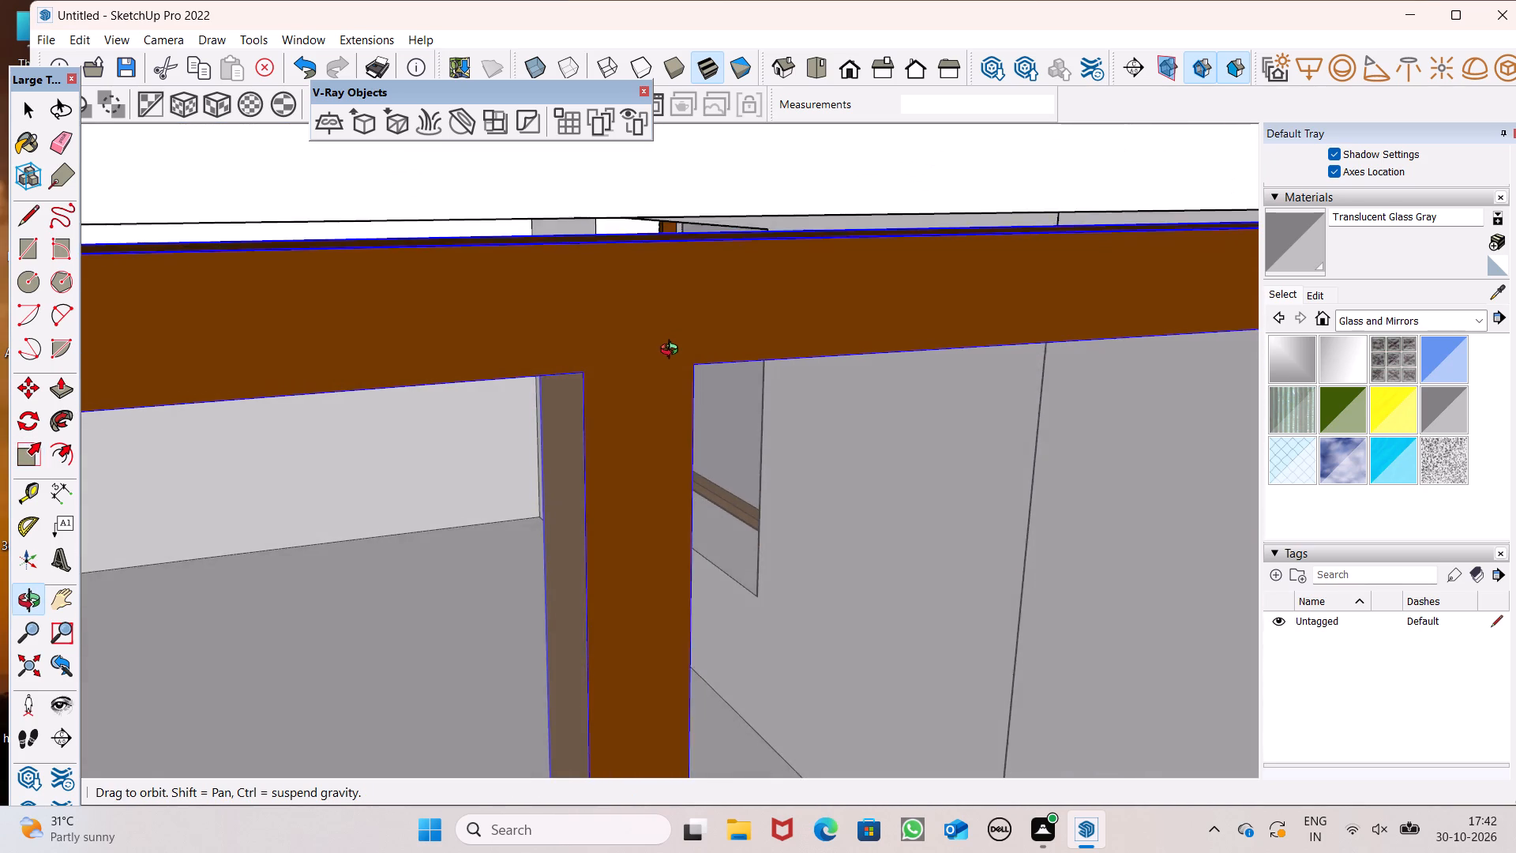
{"action": "middle_click_drag", "start_coordinate": [673, 351], "coordinate": [671, 353]}
{"action": "scroll", "coordinate": [664, 246], "scroll_direction": "up", "scroll_amount": 2}
{"action": "left_click_drag", "start_coordinate": [641, 231], "coordinate": [641, 213]}
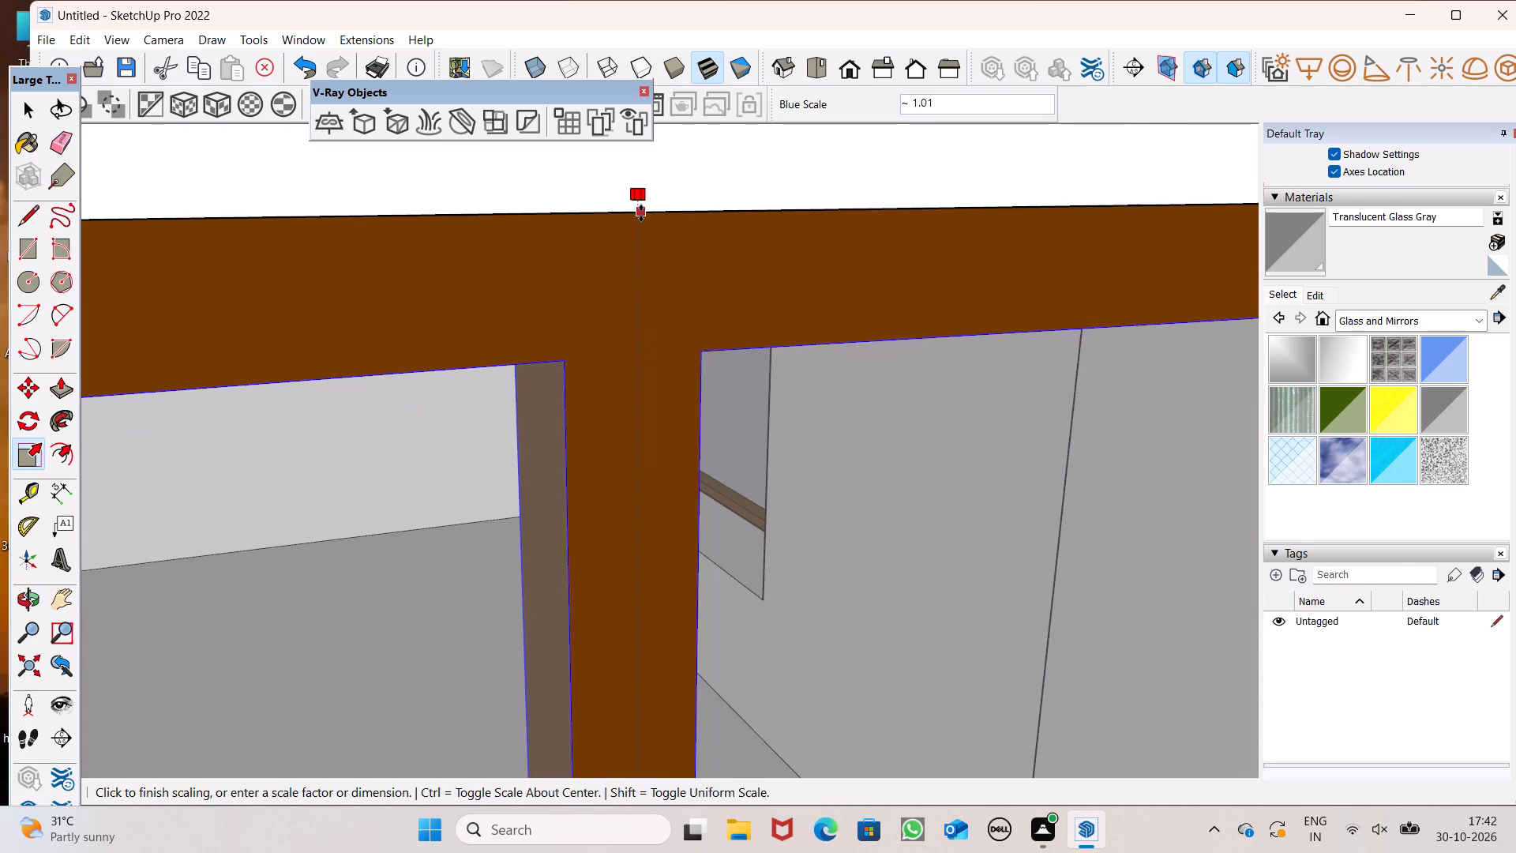
{"action": "left_click_drag", "start_coordinate": [641, 213], "coordinate": [646, 212]}
{"action": "scroll", "coordinate": [627, 205], "scroll_direction": "down", "scroll_amount": 19}
{"action": "scroll", "coordinate": [640, 178], "scroll_direction": "down", "scroll_amount": 7}
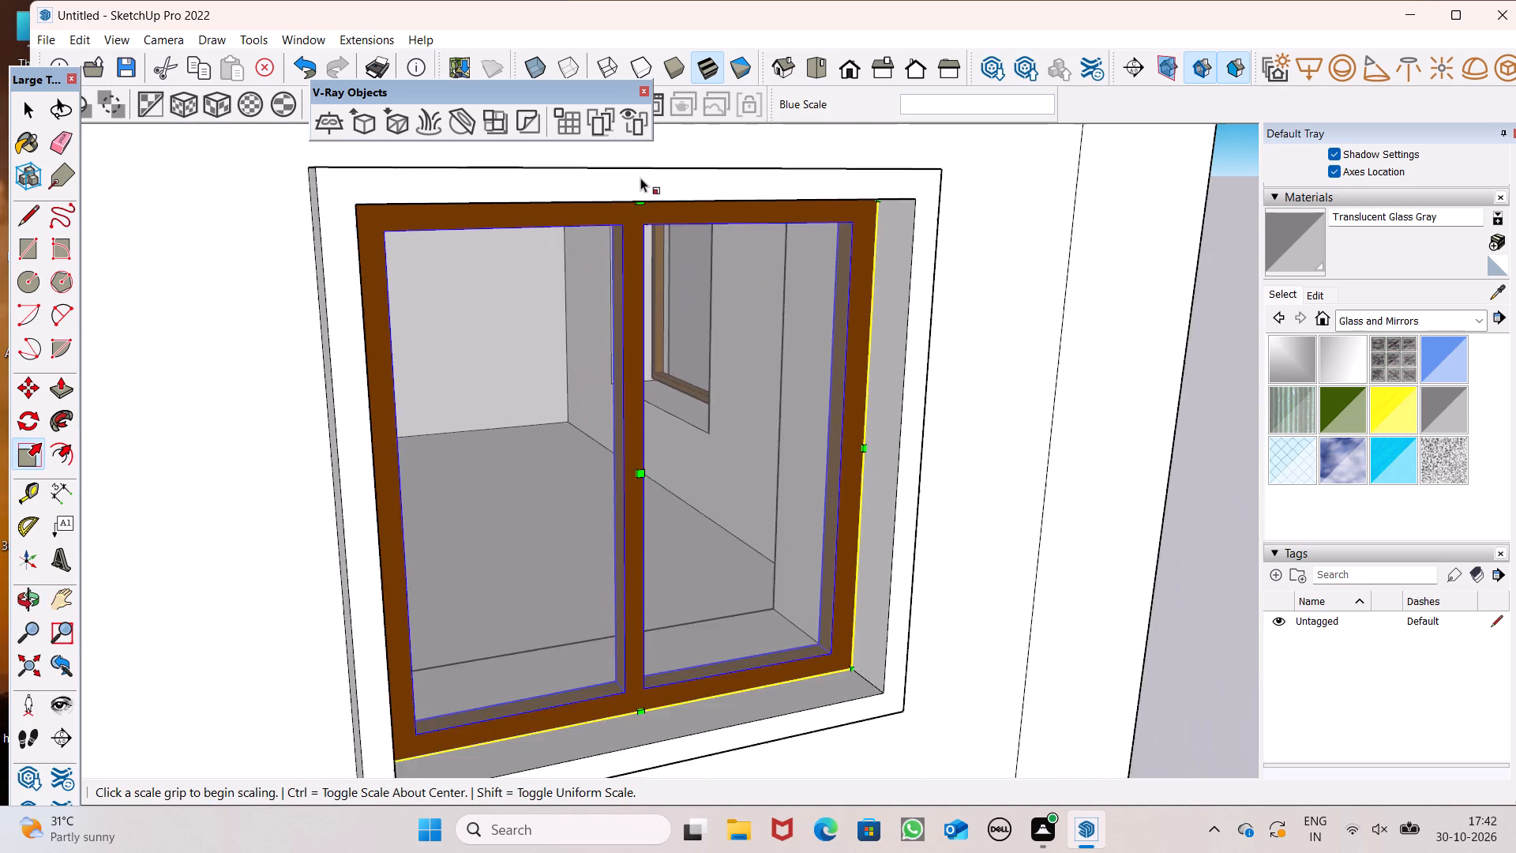
{"action": "scroll", "coordinate": [642, 181], "scroll_direction": "down", "scroll_amount": 7}
{"action": "middle_click_drag", "start_coordinate": [650, 287], "coordinate": [602, 252]}
{"action": "scroll", "coordinate": [607, 277], "scroll_direction": "down", "scroll_amount": 5}
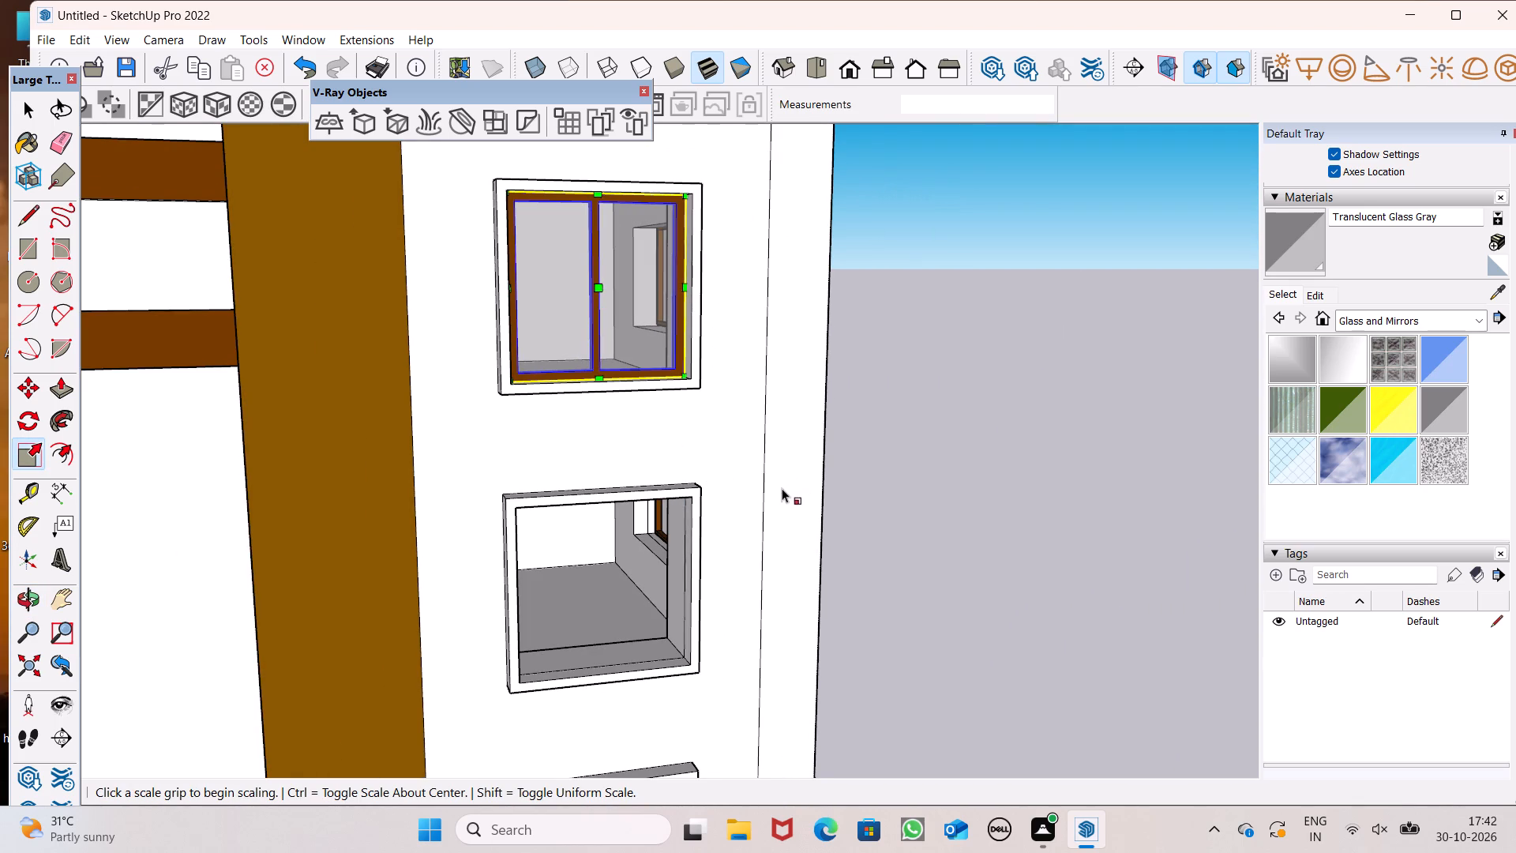
{"action": "key", "text": "space"}
Copy the resized window about 10' 5 9/16" down into the second opening from the top of the same column.
{"action": "middle_click_drag", "start_coordinate": [525, 453], "coordinate": [396, 562]}
{"action": "type", "text": "nm"}
{"action": "key", "text": "Return"}
{"action": "scroll", "coordinate": [606, 412], "scroll_direction": "down", "scroll_amount": 3}
{"action": "middle_click_drag", "start_coordinate": [502, 552], "coordinate": [659, 461]}
{"action": "scroll", "coordinate": [703, 407], "scroll_direction": "up", "scroll_amount": 5}
{"action": "left_click_drag", "start_coordinate": [726, 356], "coordinate": [737, 372]}
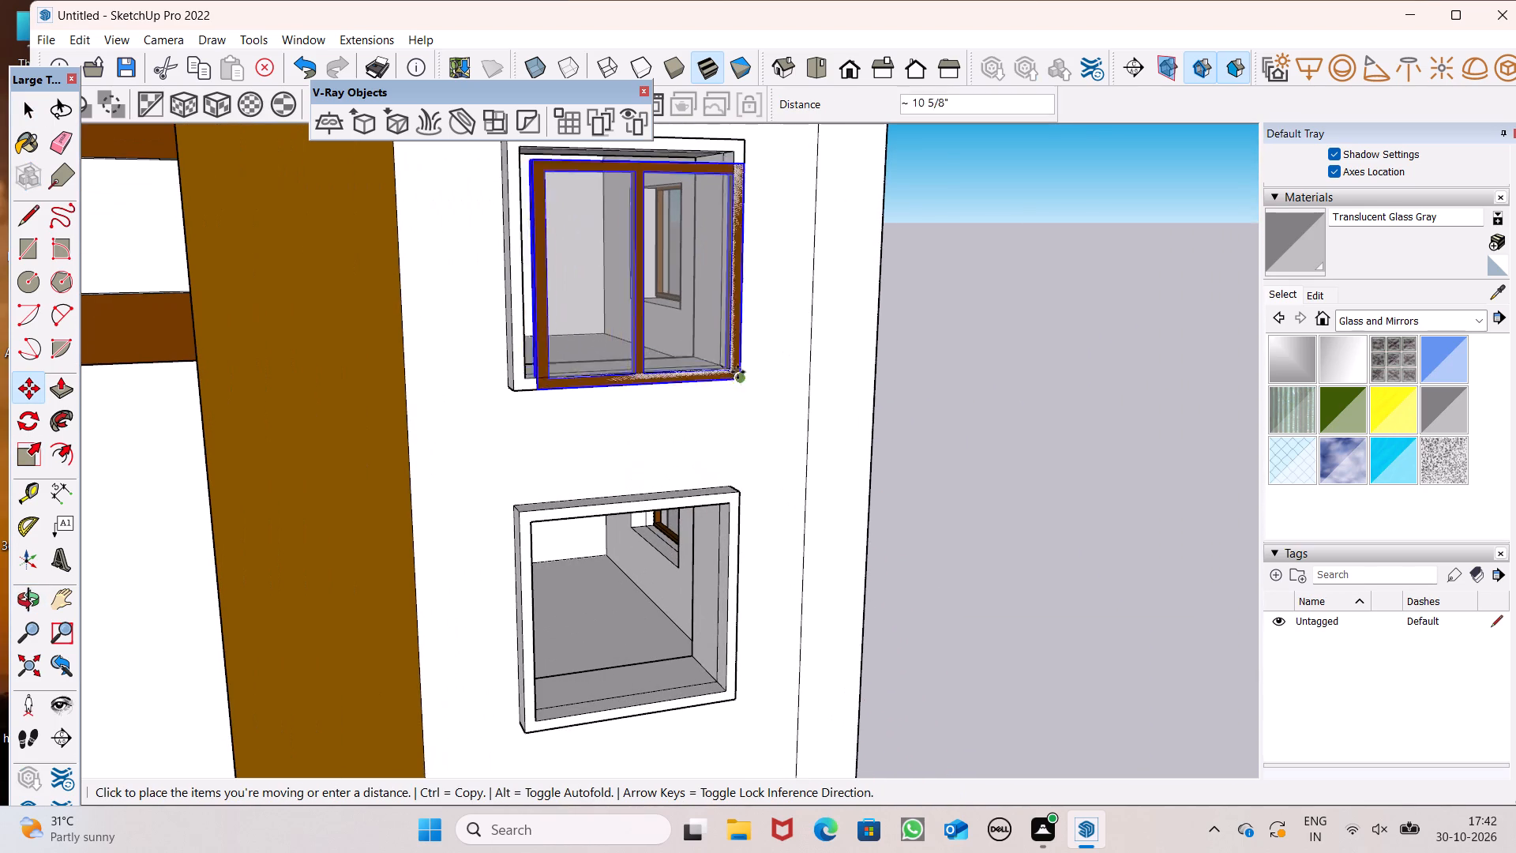
{"action": "left_click_drag", "start_coordinate": [737, 372], "coordinate": [709, 682]}
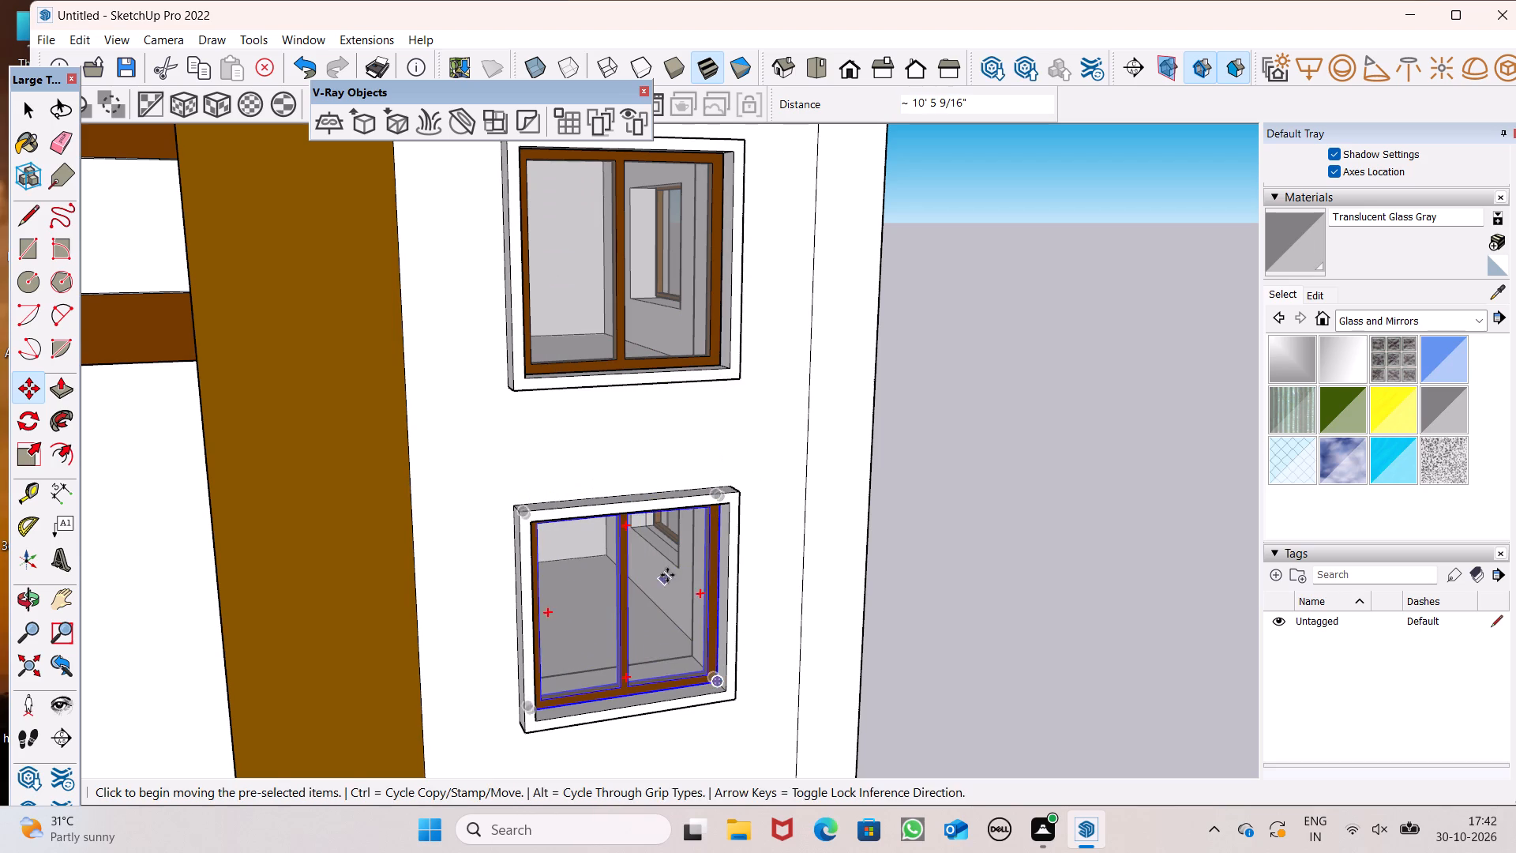
Copy the window group 10' 10" straight down into the third opening from the top, then clear the selection.
{"action": "scroll", "coordinate": [668, 573], "scroll_direction": "down", "scroll_amount": 4}
{"action": "middle_click_drag", "start_coordinate": [689, 626], "coordinate": [550, 517]}
{"action": "scroll", "coordinate": [571, 452], "scroll_direction": "down", "scroll_amount": 6}
{"action": "scroll", "coordinate": [599, 439], "scroll_direction": "up", "scroll_amount": 1}
{"action": "scroll", "coordinate": [595, 436], "scroll_direction": "down", "scroll_amount": 3}
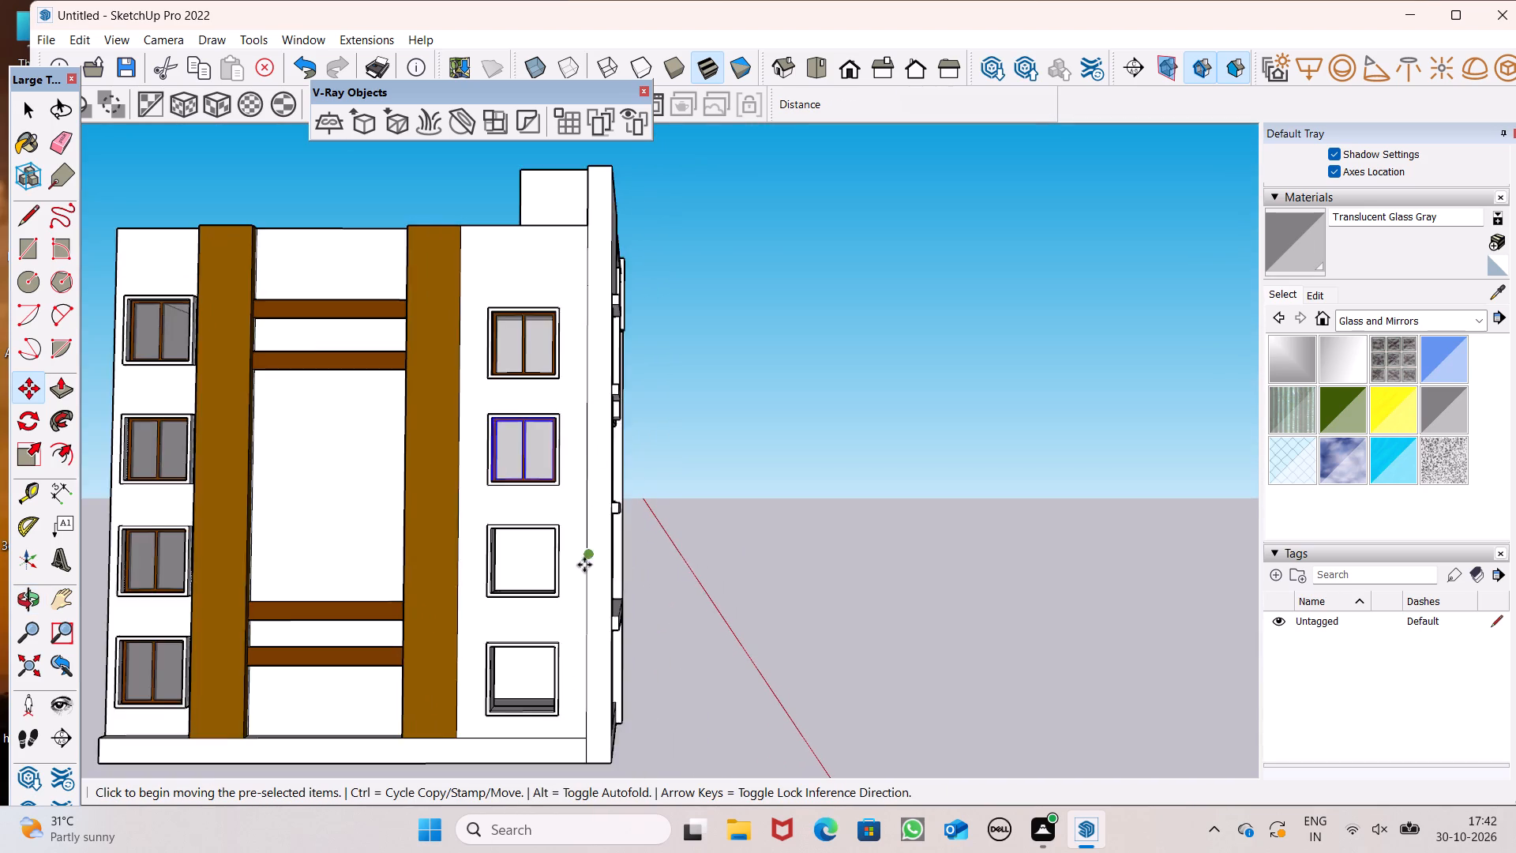
{"action": "middle_click_drag", "start_coordinate": [587, 575], "coordinate": [736, 761]}
{"action": "scroll", "coordinate": [576, 588], "scroll_direction": "down", "scroll_amount": 5}
{"action": "middle_click_drag", "start_coordinate": [578, 696], "coordinate": [671, 726]}
{"action": "scroll", "coordinate": [649, 612], "scroll_direction": "up", "scroll_amount": 7}
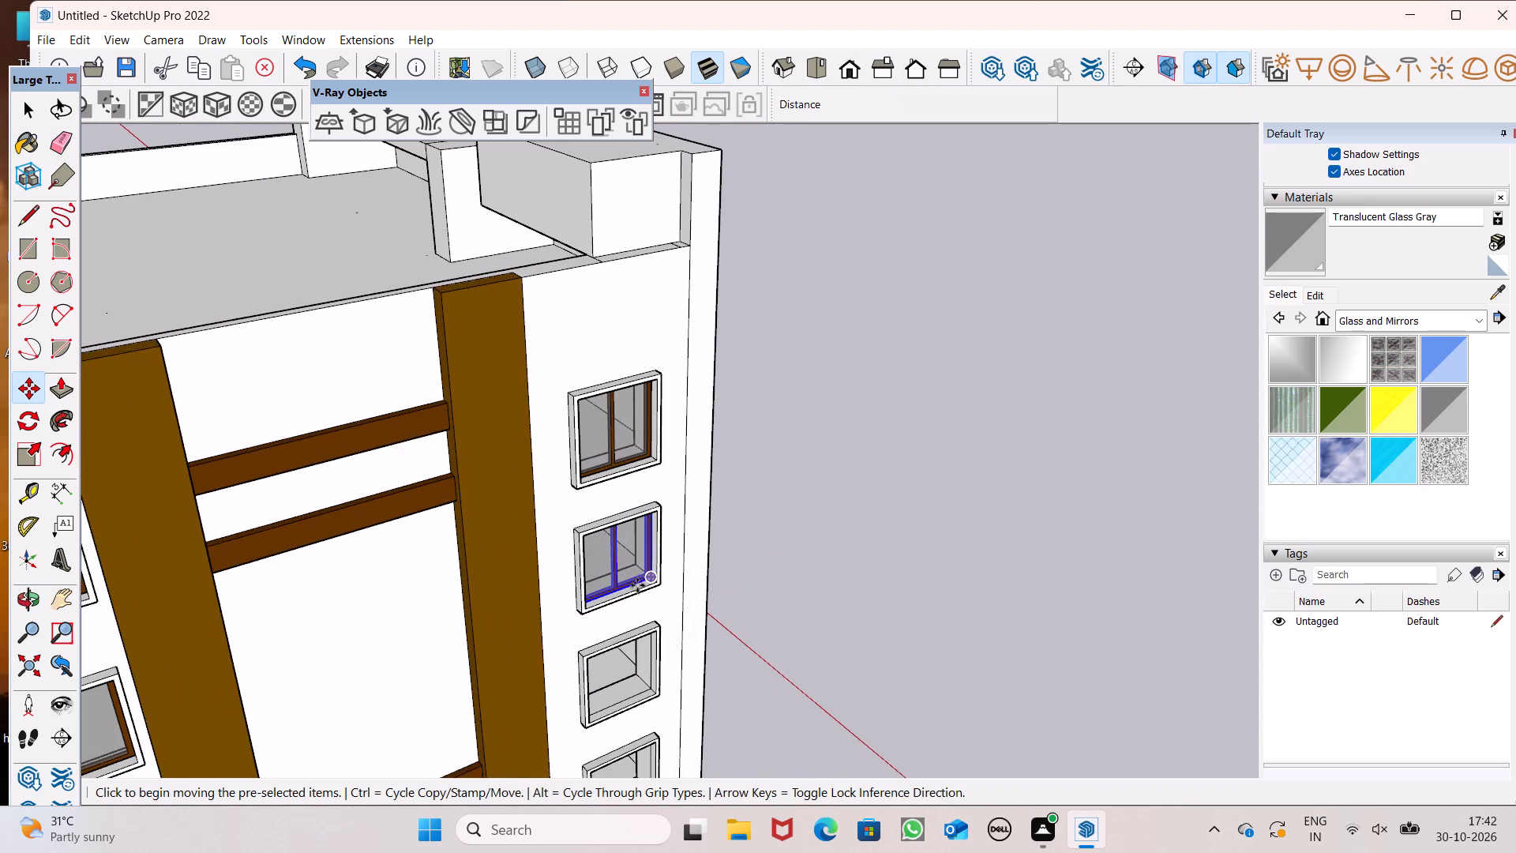
{"action": "scroll", "coordinate": [659, 620], "scroll_direction": "down", "scroll_amount": 3}
{"action": "middle_click_drag", "start_coordinate": [640, 671], "coordinate": [715, 686]}
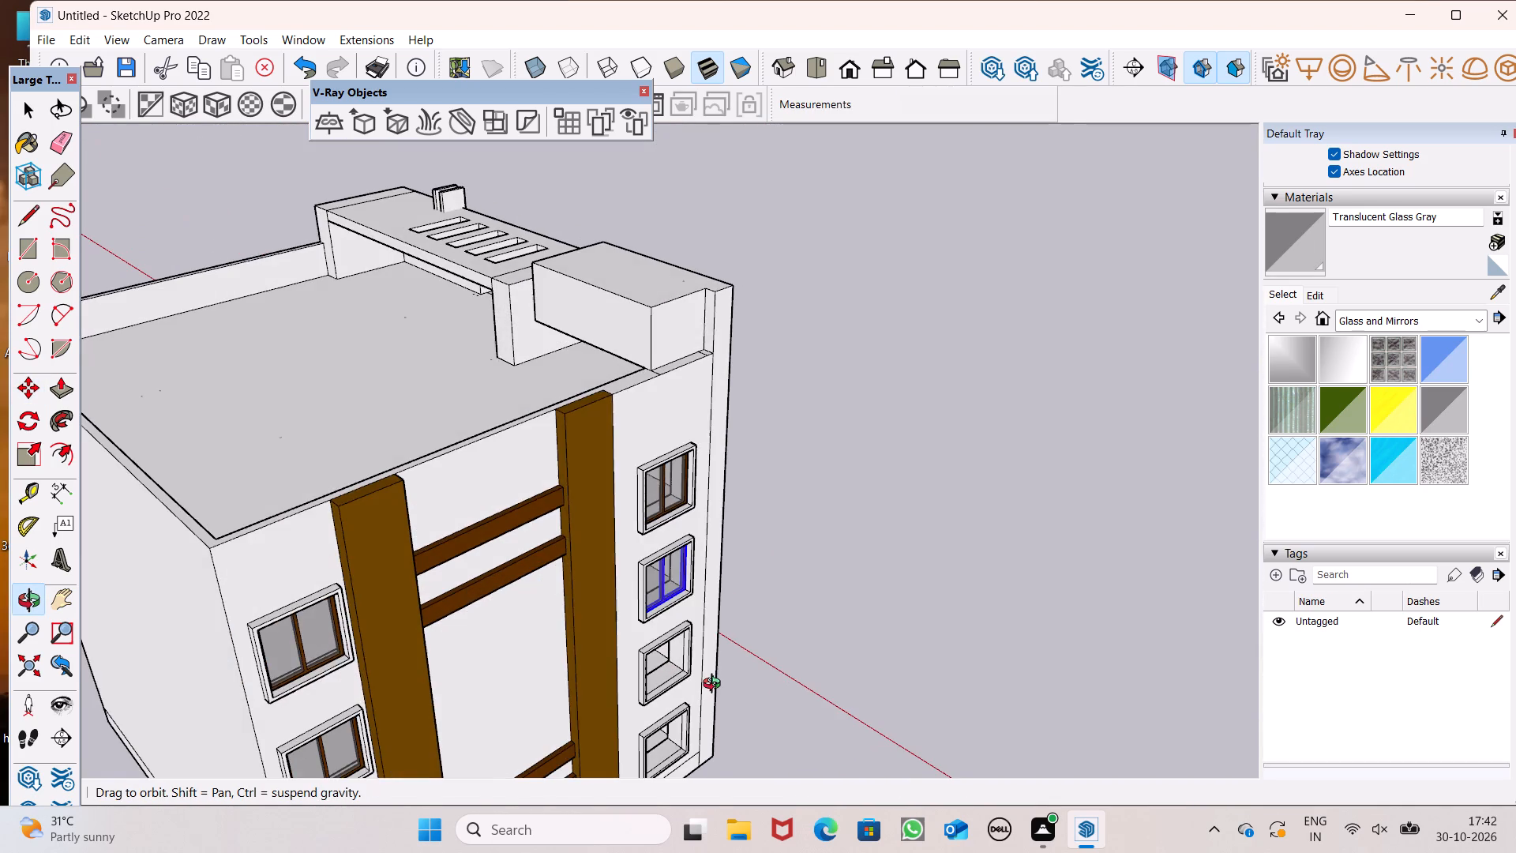
{"action": "middle_click_drag", "start_coordinate": [715, 686], "coordinate": [716, 676]}
{"action": "scroll", "coordinate": [702, 641], "scroll_direction": "up", "scroll_amount": 4}
{"action": "scroll", "coordinate": [614, 460], "scroll_direction": "down", "scroll_amount": 5}
{"action": "middle_click_drag", "start_coordinate": [606, 599], "coordinate": [618, 504]}
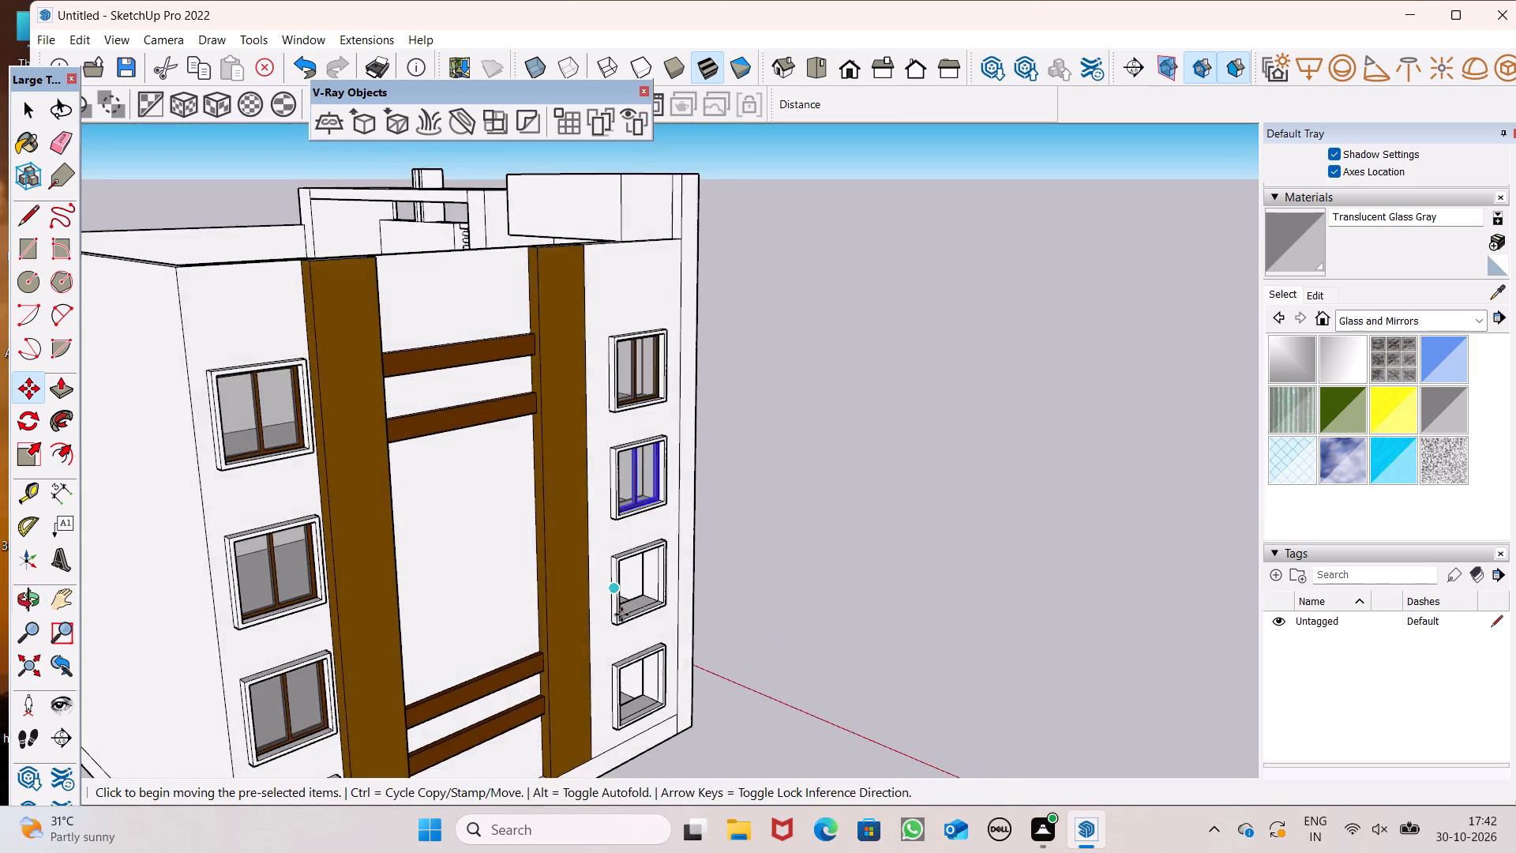
{"action": "scroll", "coordinate": [621, 618], "scroll_direction": "up", "scroll_amount": 8}
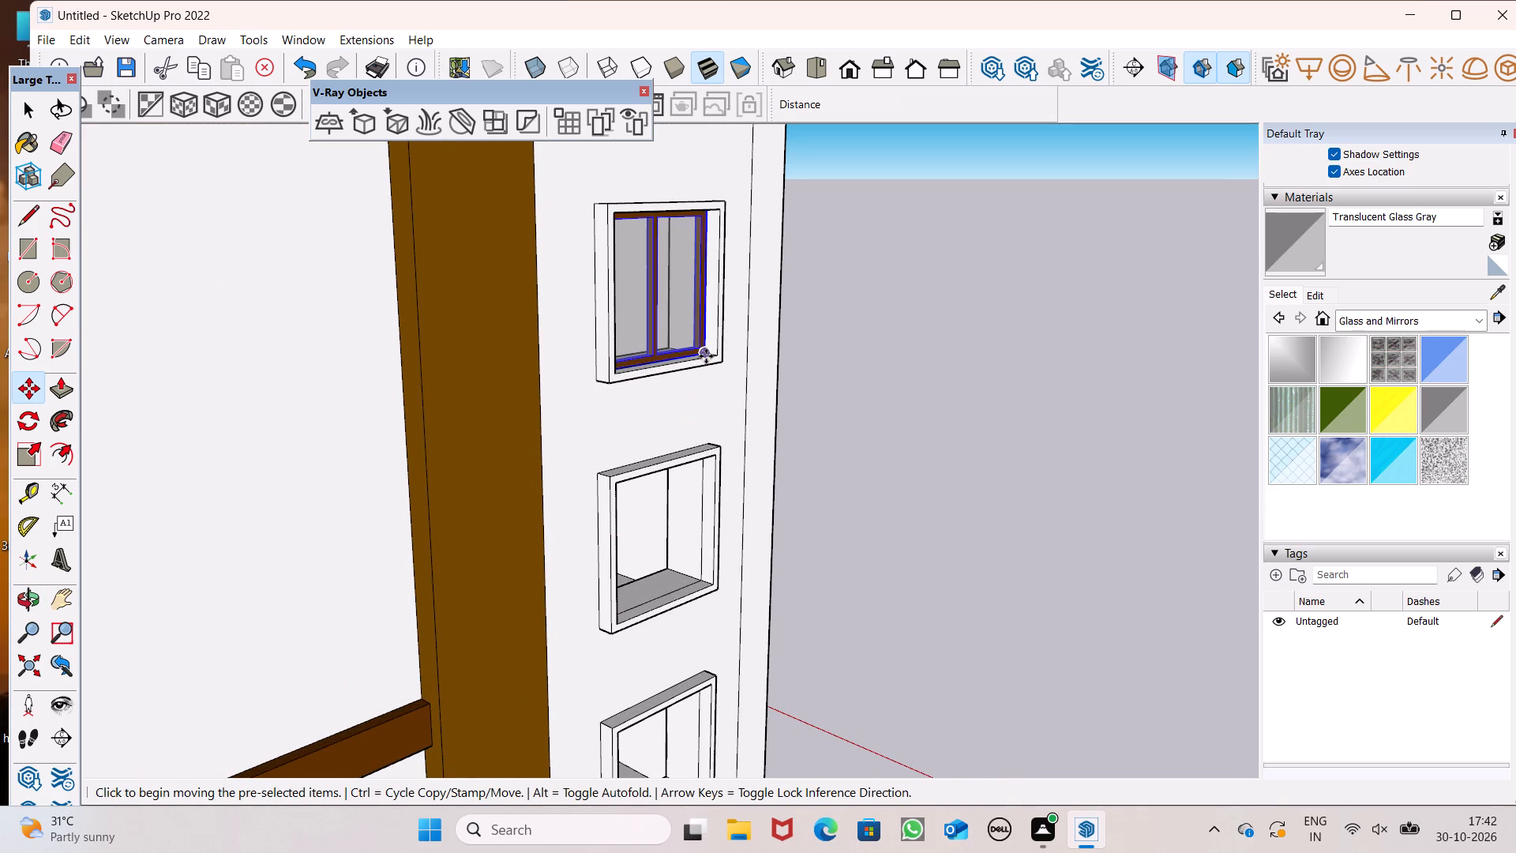
{"action": "left_click_drag", "start_coordinate": [706, 351], "coordinate": [711, 577]}
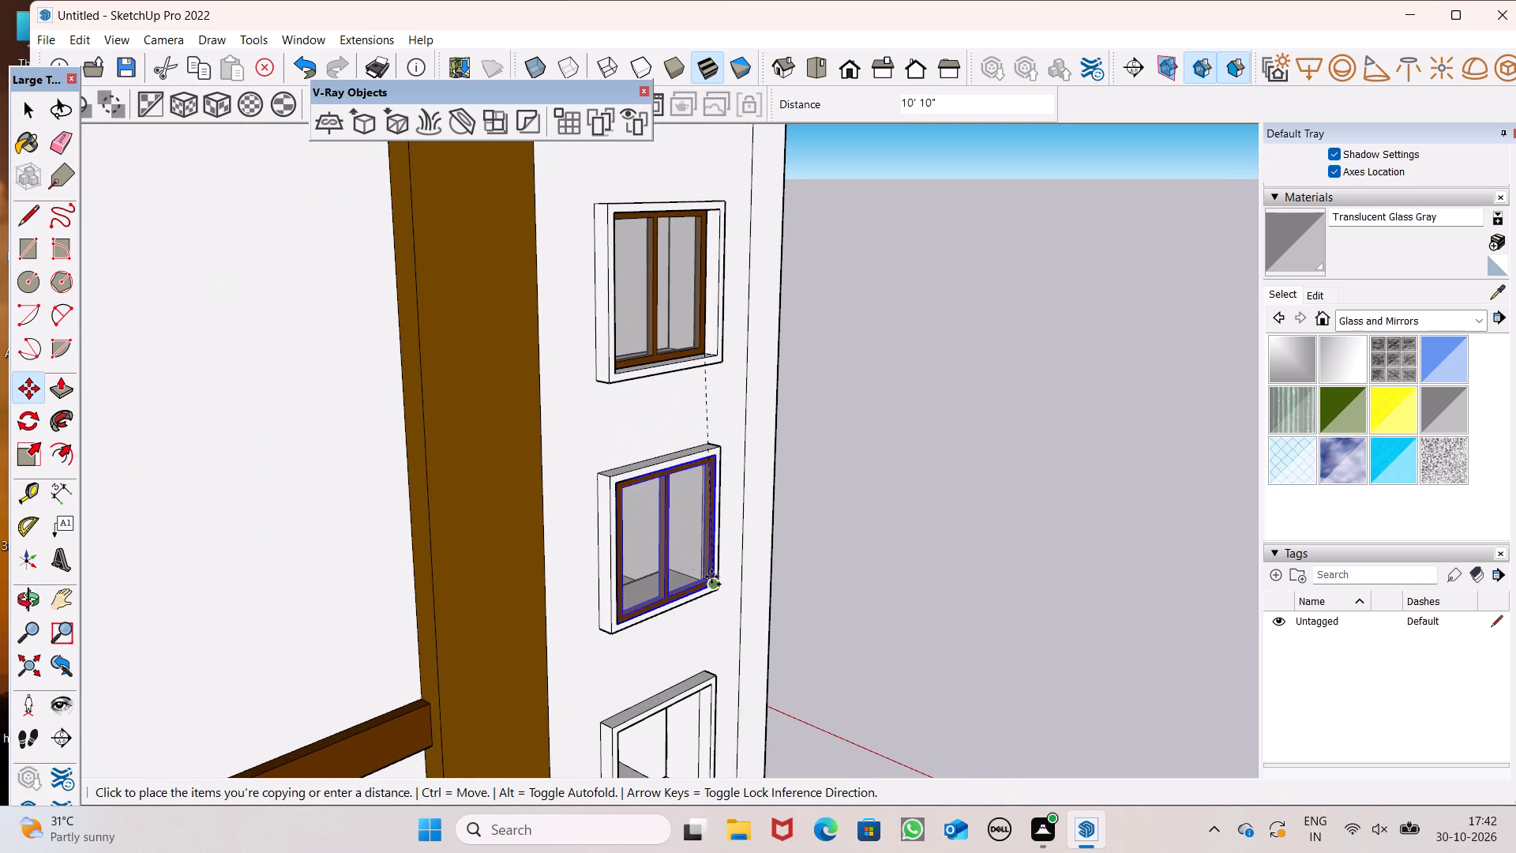
{"action": "left_click_drag", "start_coordinate": [711, 577], "coordinate": [711, 577]}
{"action": "scroll", "coordinate": [666, 552], "scroll_direction": "down", "scroll_amount": 5}
{"action": "middle_click_drag", "start_coordinate": [672, 682], "coordinate": [590, 776]}
{"action": "key", "text": "space"}
{"action": "left_click_drag", "start_coordinate": [857, 646], "coordinate": [795, 635]}
Move the copied window group back into the recess of the third opening from the top, then clear the selection.
{"action": "scroll", "coordinate": [424, 560], "scroll_direction": "up", "scroll_amount": 9}
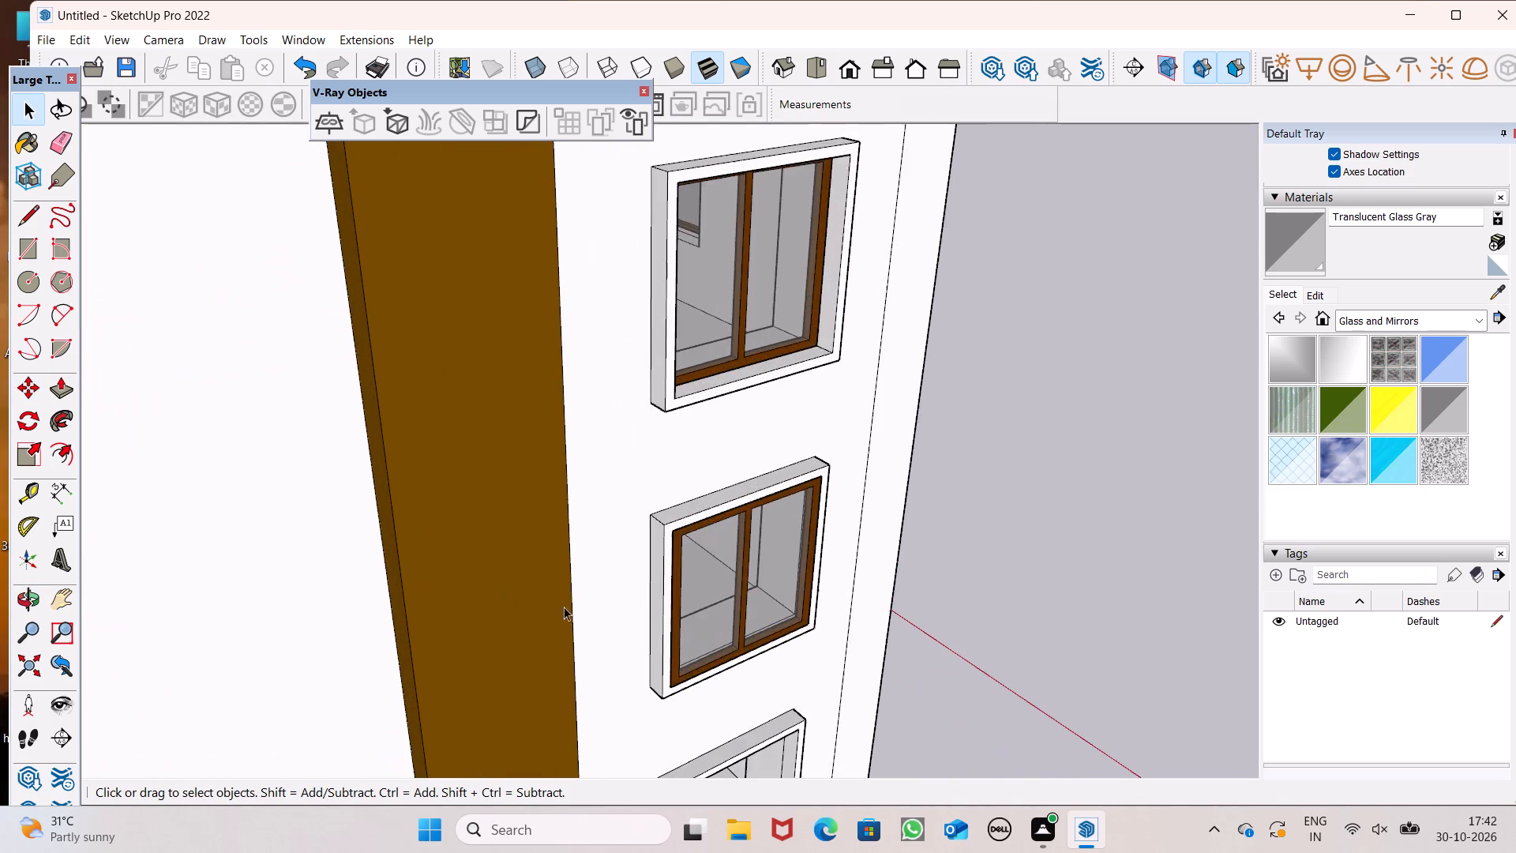
{"action": "scroll", "coordinate": [639, 611], "scroll_direction": "up", "scroll_amount": 1}
{"action": "middle_click_drag", "start_coordinate": [639, 611], "coordinate": [562, 685]}
{"action": "scroll", "coordinate": [693, 697], "scroll_direction": "up", "scroll_amount": 5}
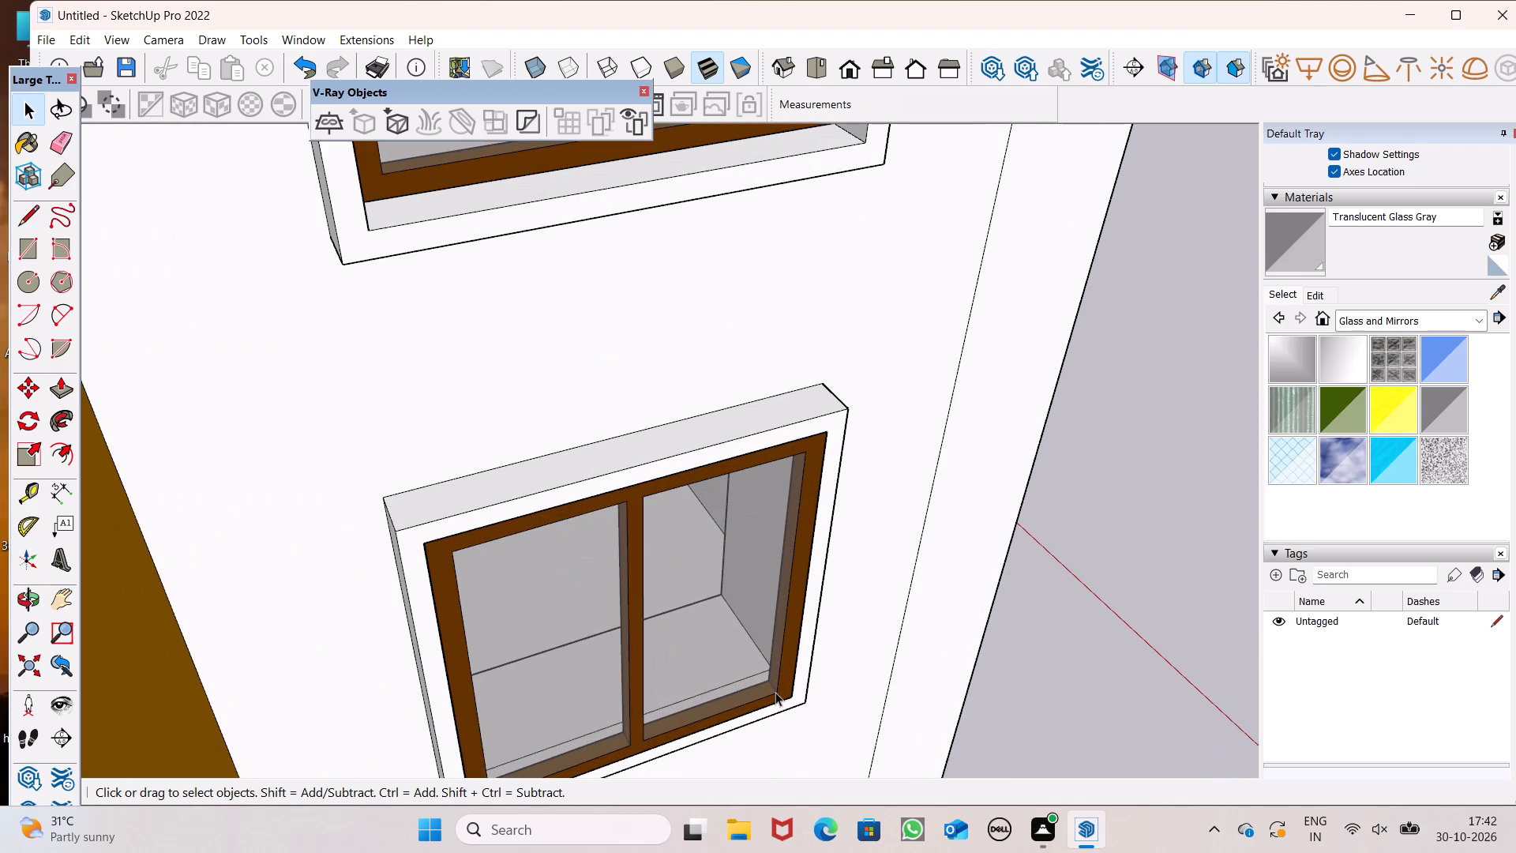
{"action": "key", "text": "m"}
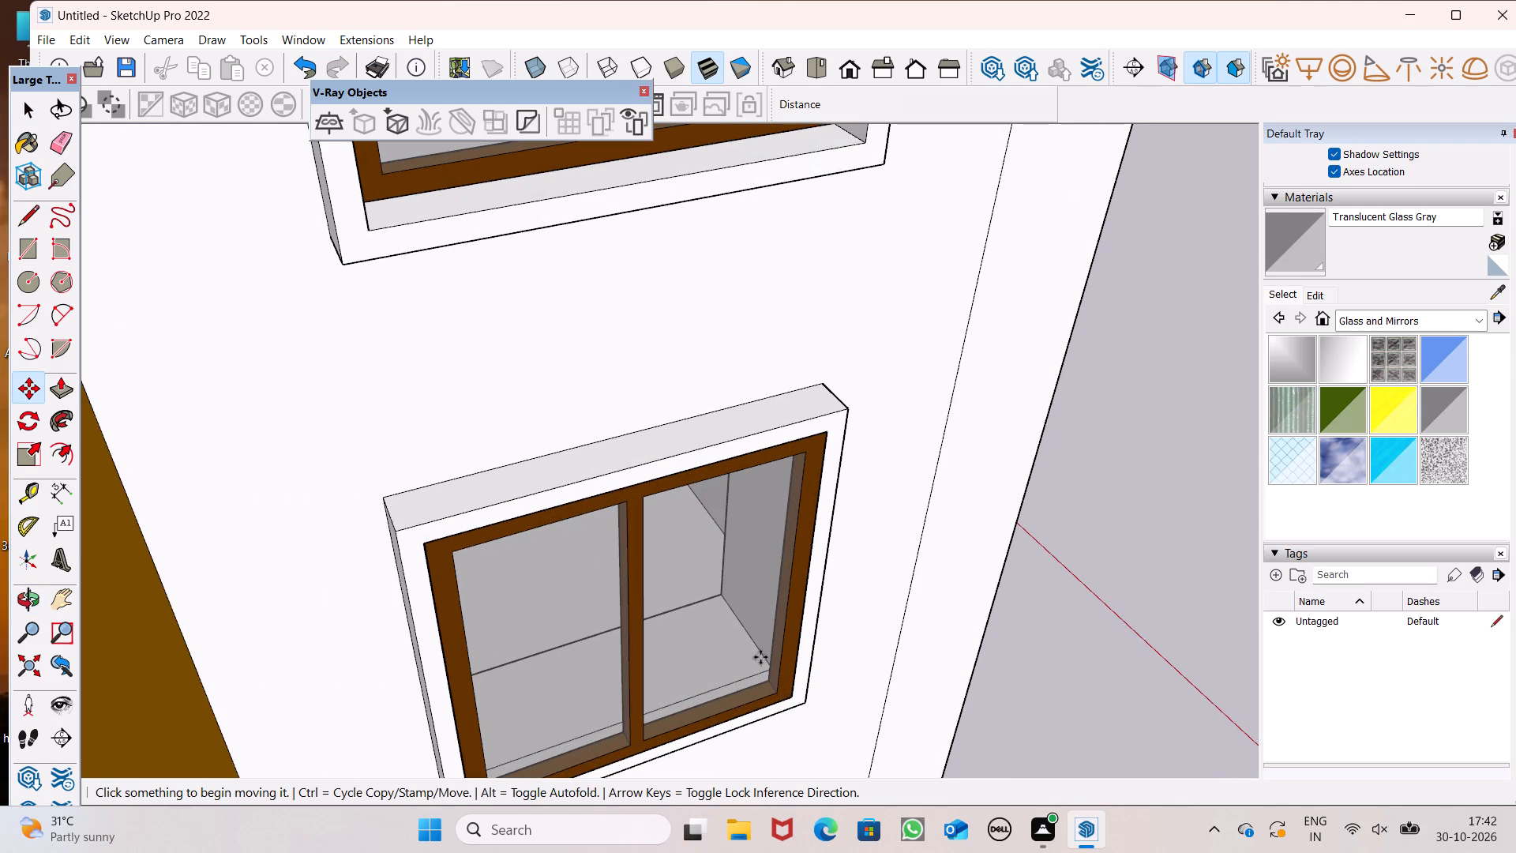
{"action": "key", "text": "Return"}
{"action": "left_click_drag", "start_coordinate": [792, 700], "coordinate": [774, 678]}
{"action": "scroll", "coordinate": [725, 596], "scroll_direction": "down", "scroll_amount": 3}
{"action": "scroll", "coordinate": [736, 668], "scroll_direction": "up", "scroll_amount": 1}
{"action": "middle_click_drag", "start_coordinate": [736, 668], "coordinate": [672, 547]}
{"action": "scroll", "coordinate": [651, 470], "scroll_direction": "down", "scroll_amount": 7}
{"action": "key", "text": "space"}
{"action": "left_click", "coordinate": [981, 580]}
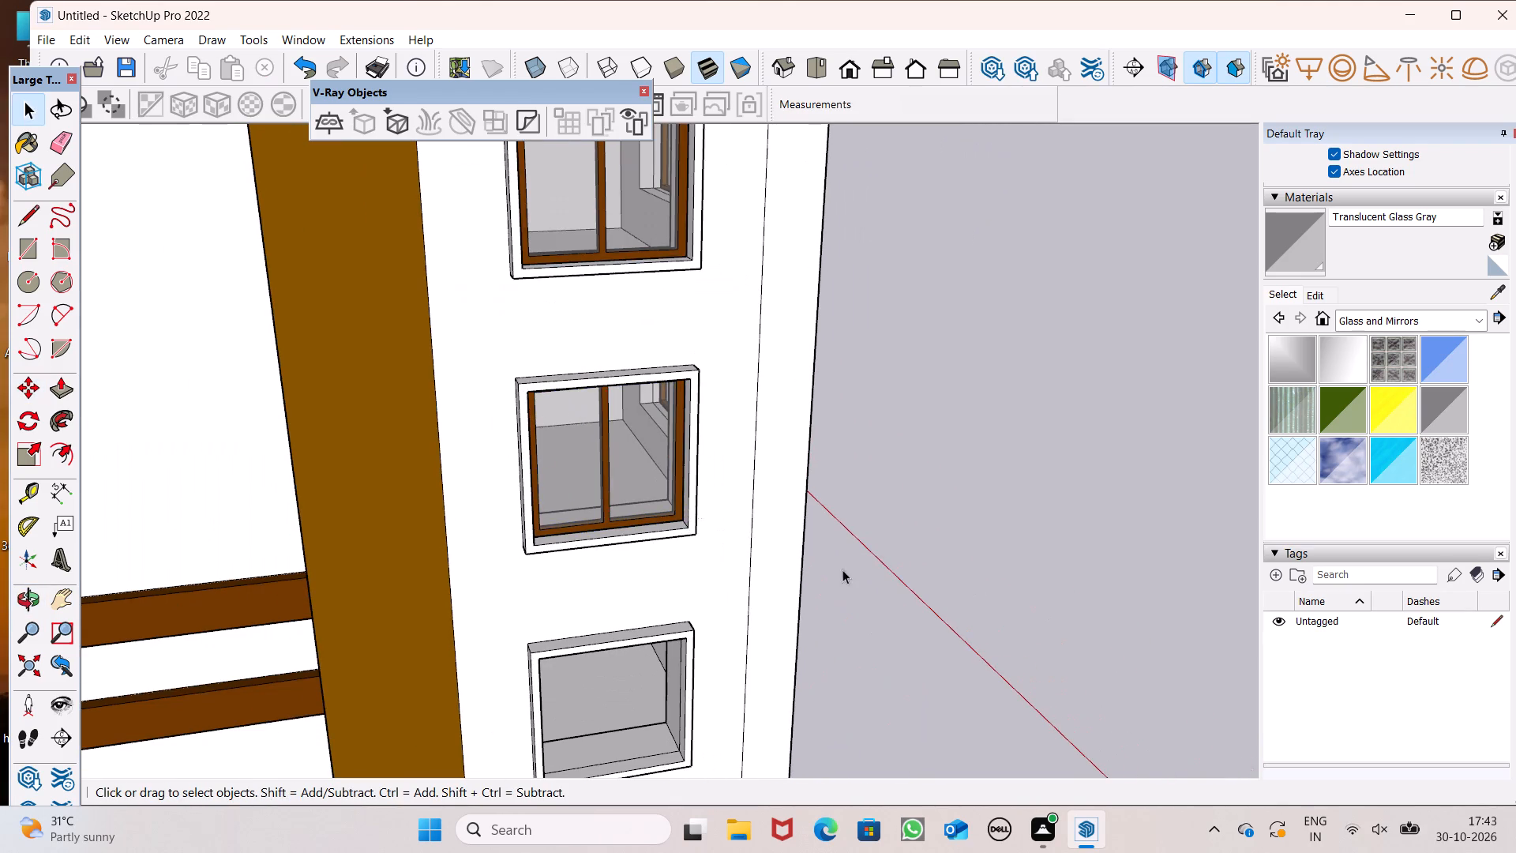
Copy the third opening's window group straight down into the bottom opening of the same column, recessed in the frame, then clear the selection.
{"action": "scroll", "coordinate": [824, 561], "scroll_direction": "down", "scroll_amount": 3}
{"action": "middle_click_drag", "start_coordinate": [782, 618], "coordinate": [772, 554]}
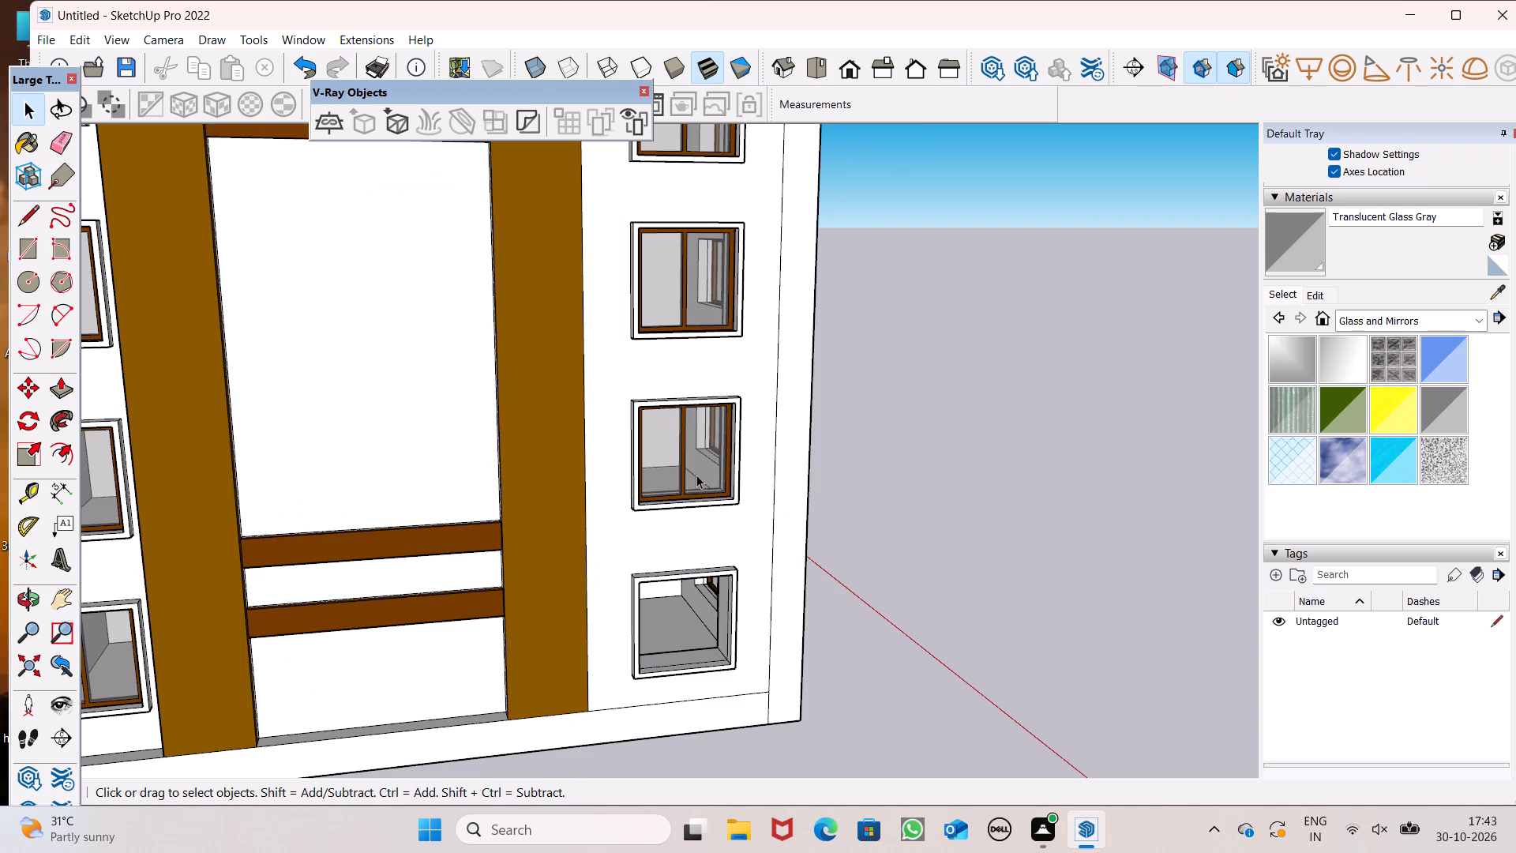
{"action": "left_click", "coordinate": [696, 475]}
{"action": "key", "text": "m"}
{"action": "key", "text": "Return"}
{"action": "scroll", "coordinate": [696, 539], "scroll_direction": "down", "scroll_amount": 5}
{"action": "middle_click_drag", "start_coordinate": [660, 593], "coordinate": [673, 636]}
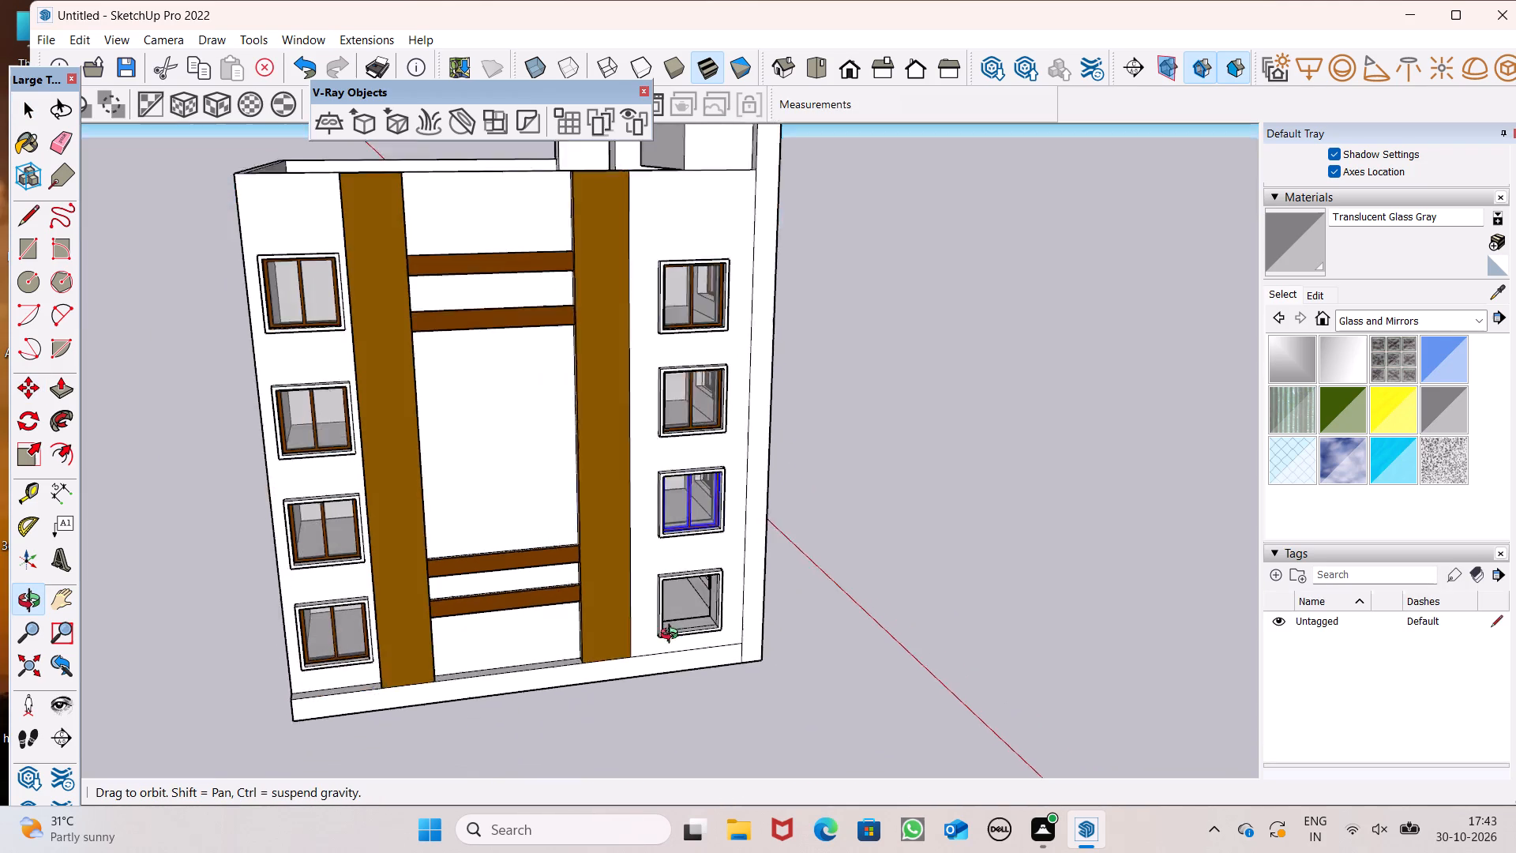
{"action": "middle_click_drag", "start_coordinate": [673, 636], "coordinate": [756, 725]}
{"action": "scroll", "coordinate": [758, 590], "scroll_direction": "up", "scroll_amount": 8}
{"action": "scroll", "coordinate": [730, 507], "scroll_direction": "up", "scroll_amount": 6}
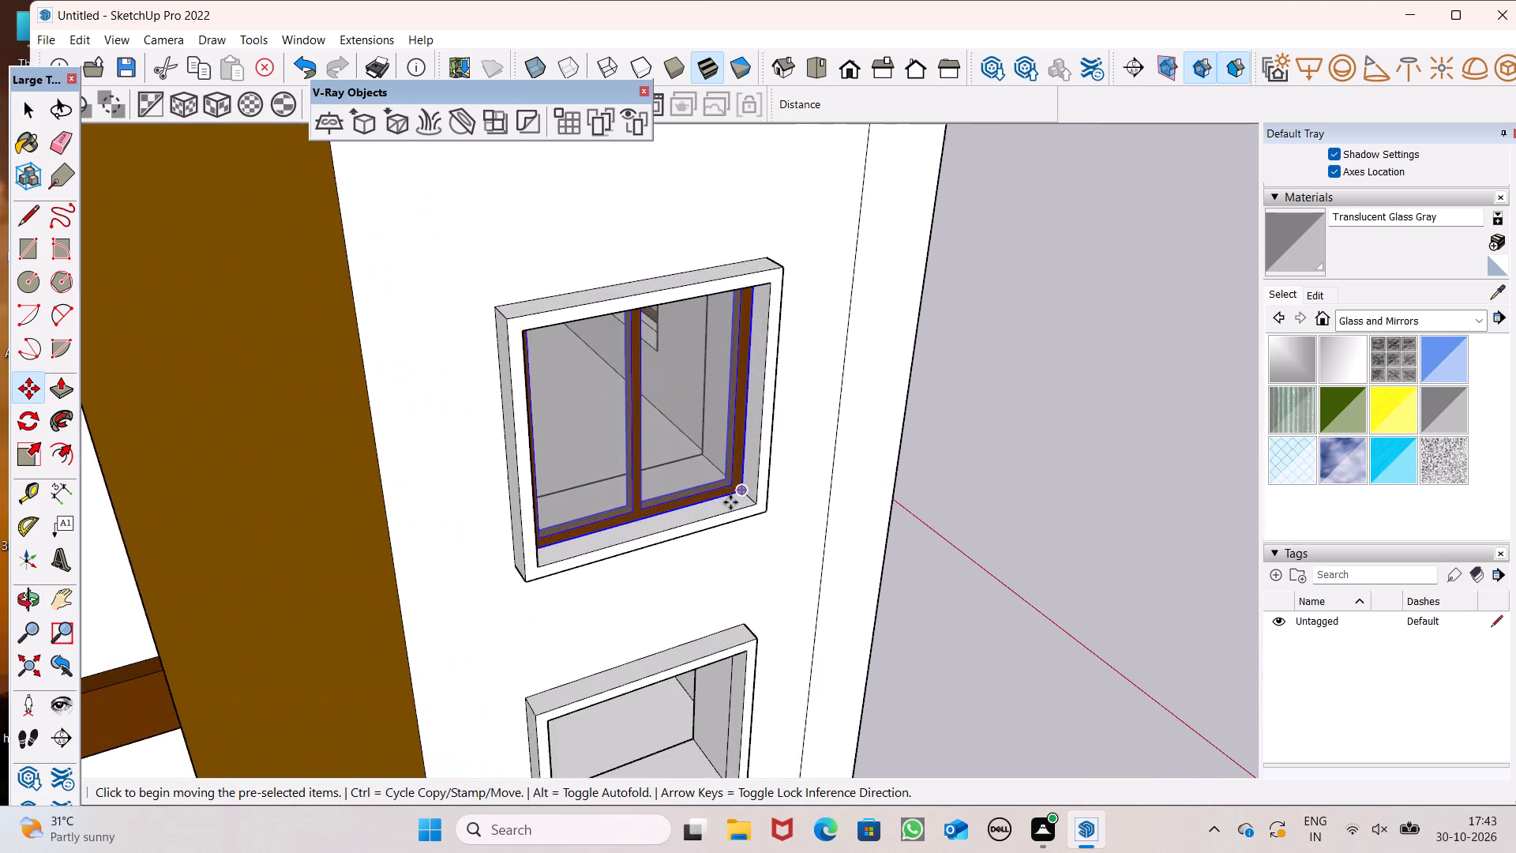
{"action": "scroll", "coordinate": [749, 442], "scroll_direction": "down", "scroll_amount": 7}
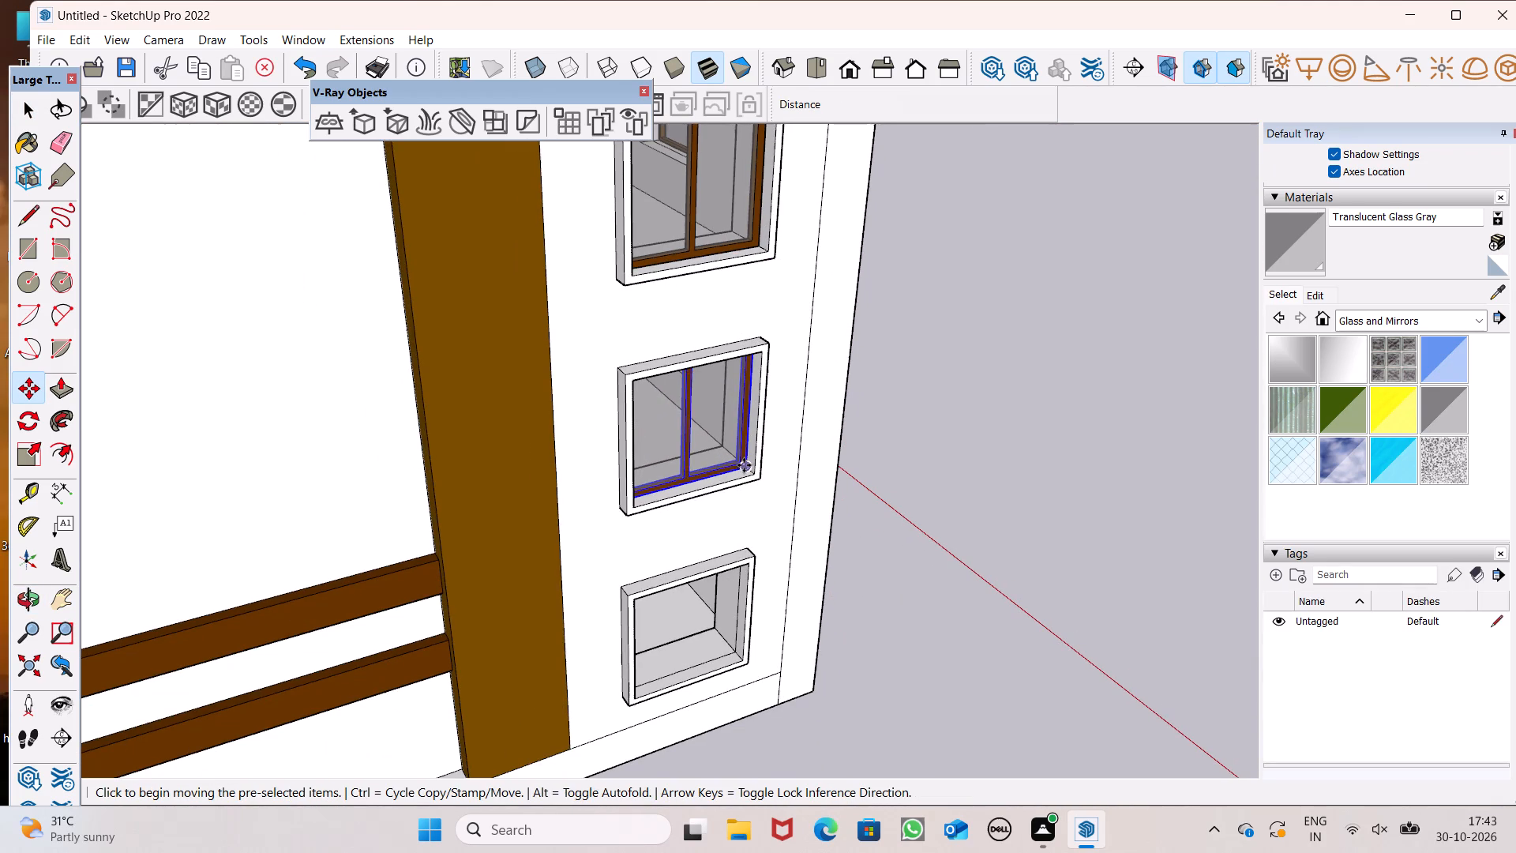
{"action": "left_click_drag", "start_coordinate": [744, 465], "coordinate": [741, 653]}
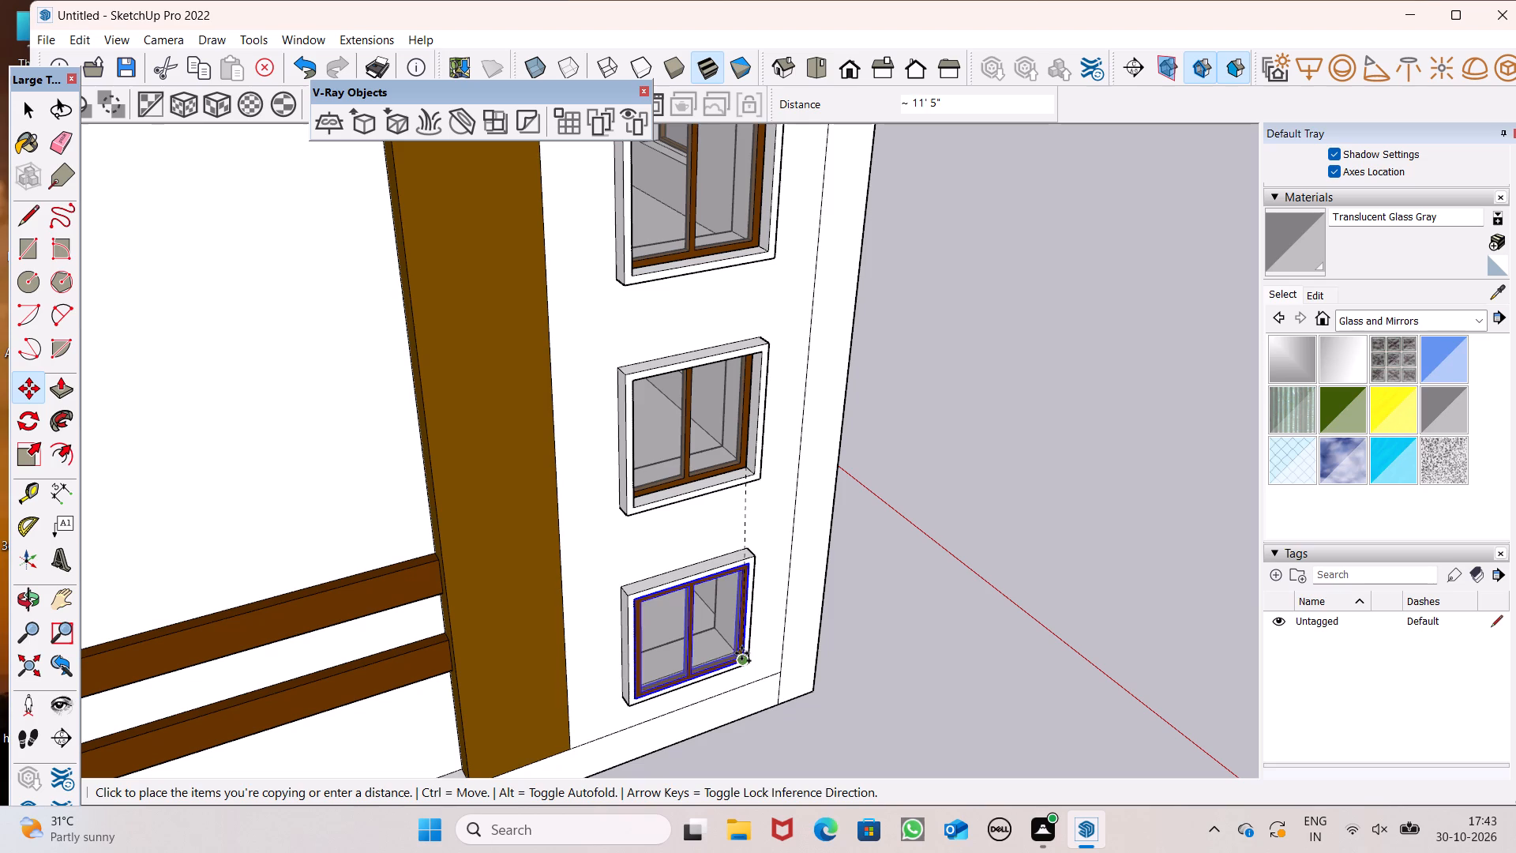
{"action": "left_click_drag", "start_coordinate": [741, 653], "coordinate": [734, 652]}
{"action": "scroll", "coordinate": [712, 590], "scroll_direction": "down", "scroll_amount": 2}
{"action": "key", "text": "space"}
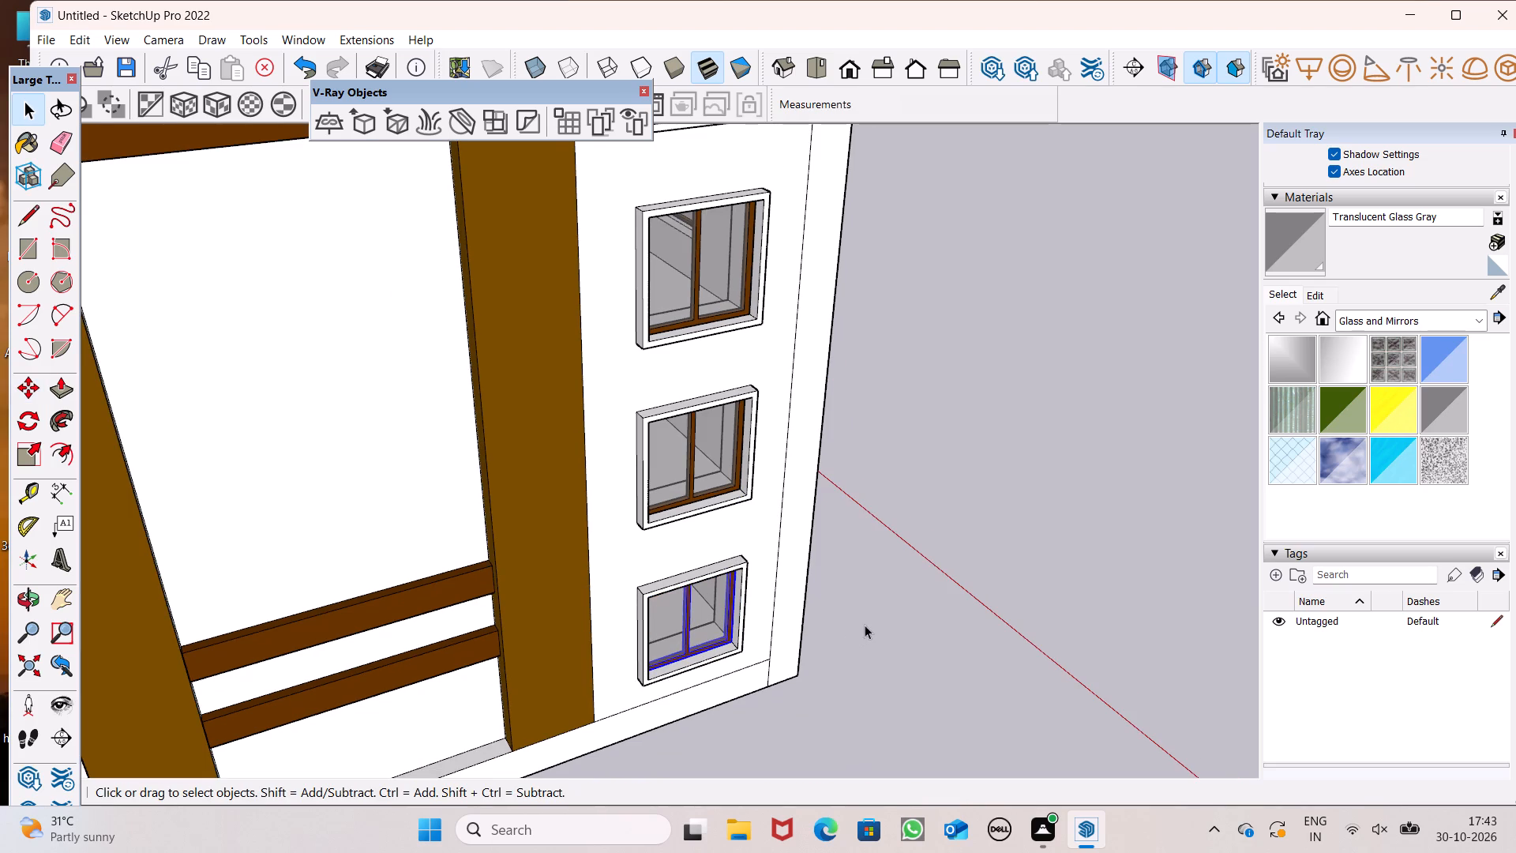
{"action": "middle_click_drag", "start_coordinate": [872, 645], "coordinate": [756, 627]}
{"action": "left_click", "coordinate": [785, 567]}
Examine the side facade's two columns of fitted windows from several angles.
{"action": "scroll", "coordinate": [834, 531], "scroll_direction": "down", "scroll_amount": 4}
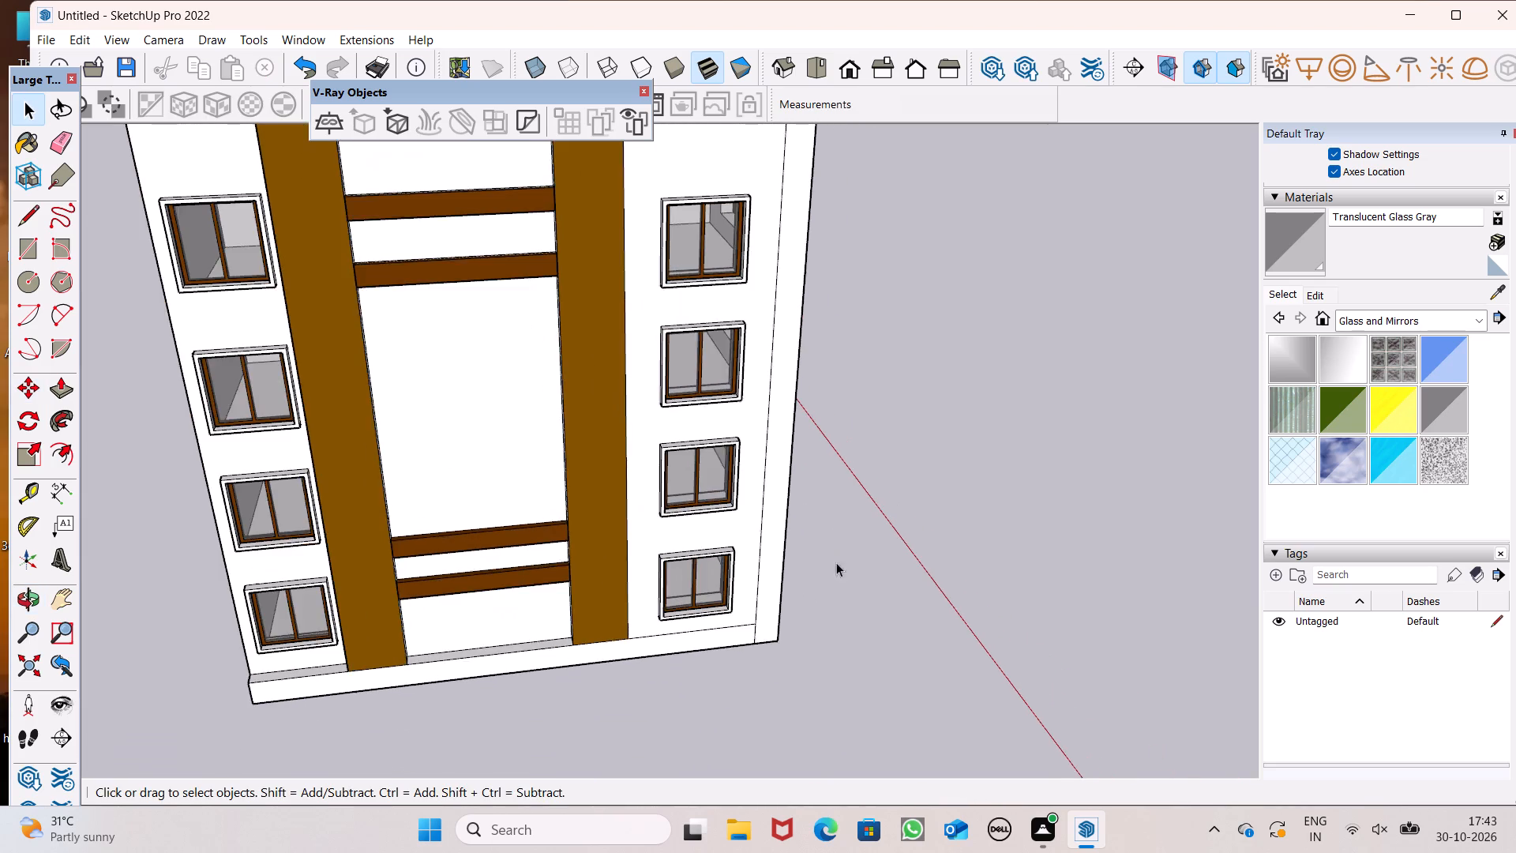
{"action": "middle_click_drag", "start_coordinate": [837, 563], "coordinate": [768, 487]}
{"action": "scroll", "coordinate": [768, 487], "scroll_direction": "up", "scroll_amount": 1}
{"action": "scroll", "coordinate": [816, 541], "scroll_direction": "down", "scroll_amount": 1}
{"action": "scroll", "coordinate": [811, 557], "scroll_direction": "up", "scroll_amount": 1}
{"action": "middle_click_drag", "start_coordinate": [811, 557], "coordinate": [910, 569]}
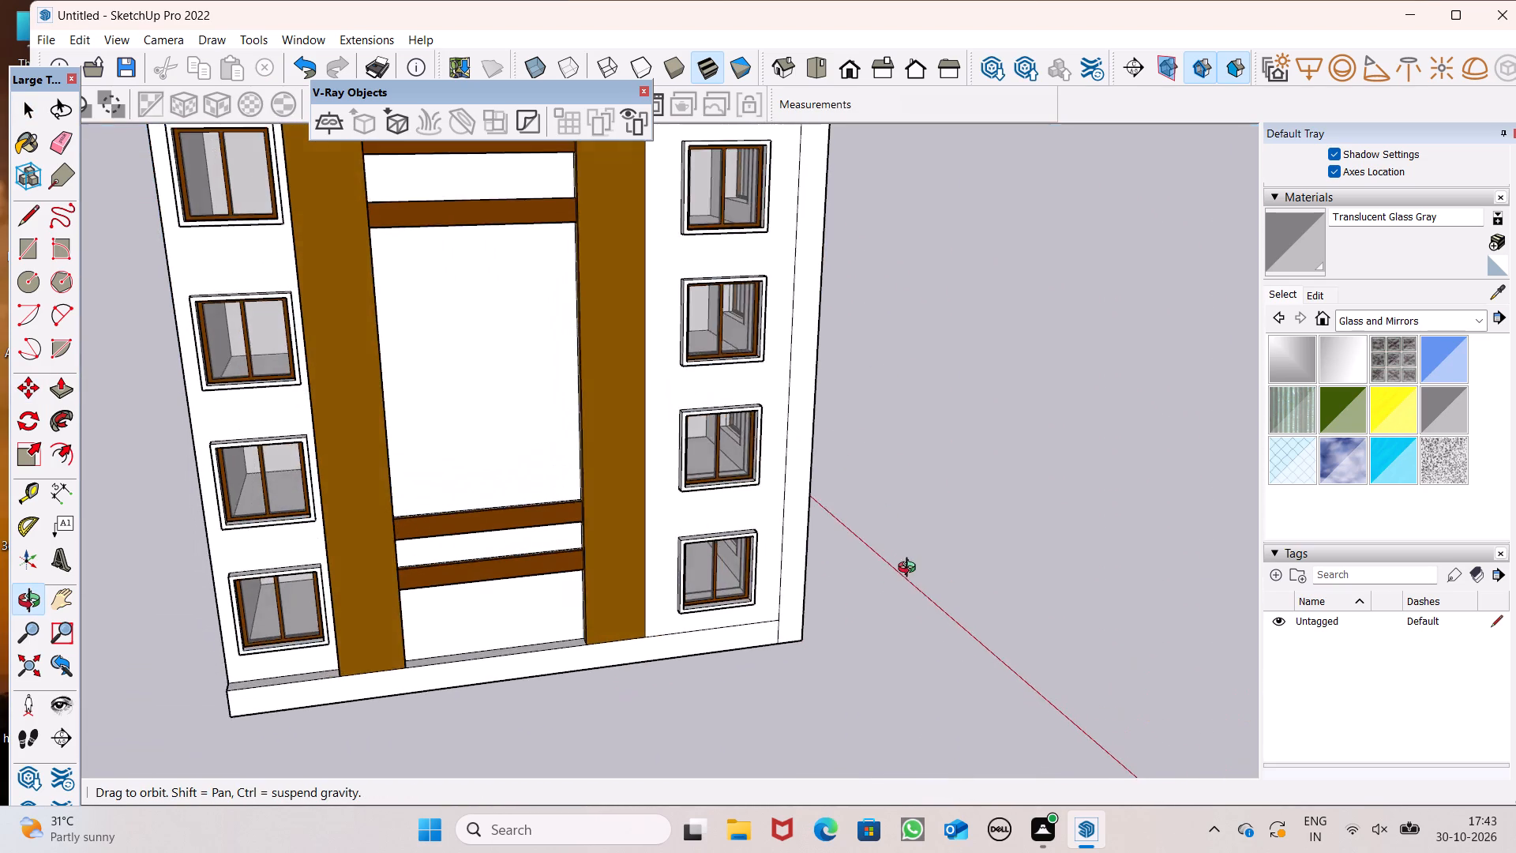
{"action": "middle_click_drag", "start_coordinate": [910, 569], "coordinate": [905, 539]}
{"action": "scroll", "coordinate": [884, 303], "scroll_direction": "down", "scroll_amount": 1}
{"action": "scroll", "coordinate": [325, 6], "scroll_direction": "down", "scroll_amount": 1}
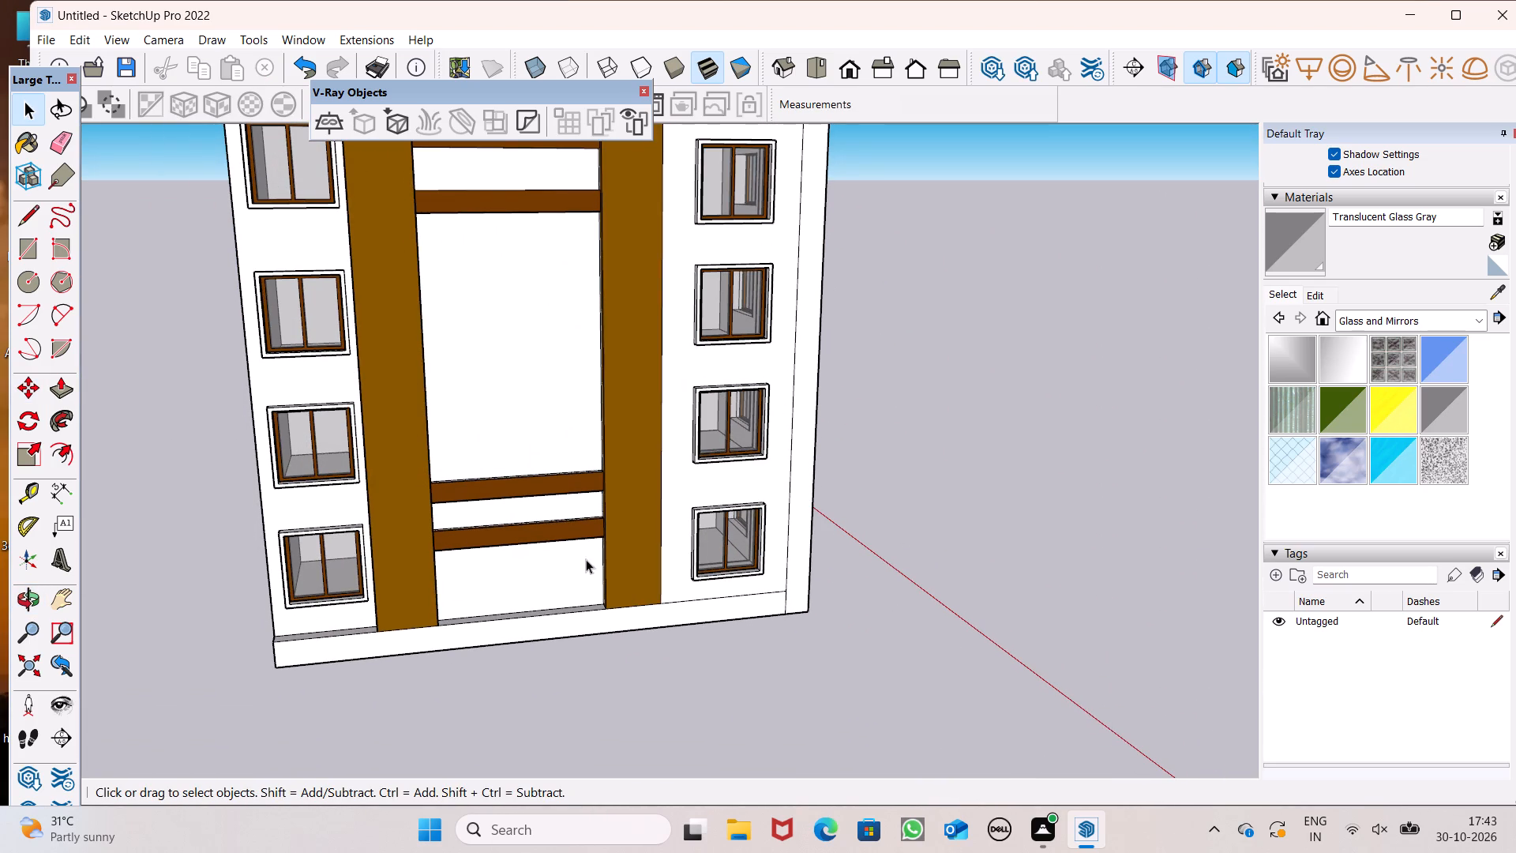
{"action": "scroll", "coordinate": [858, 503], "scroll_direction": "down", "scroll_amount": 3}
{"action": "middle_click_drag", "start_coordinate": [858, 525], "coordinate": [712, 577]}
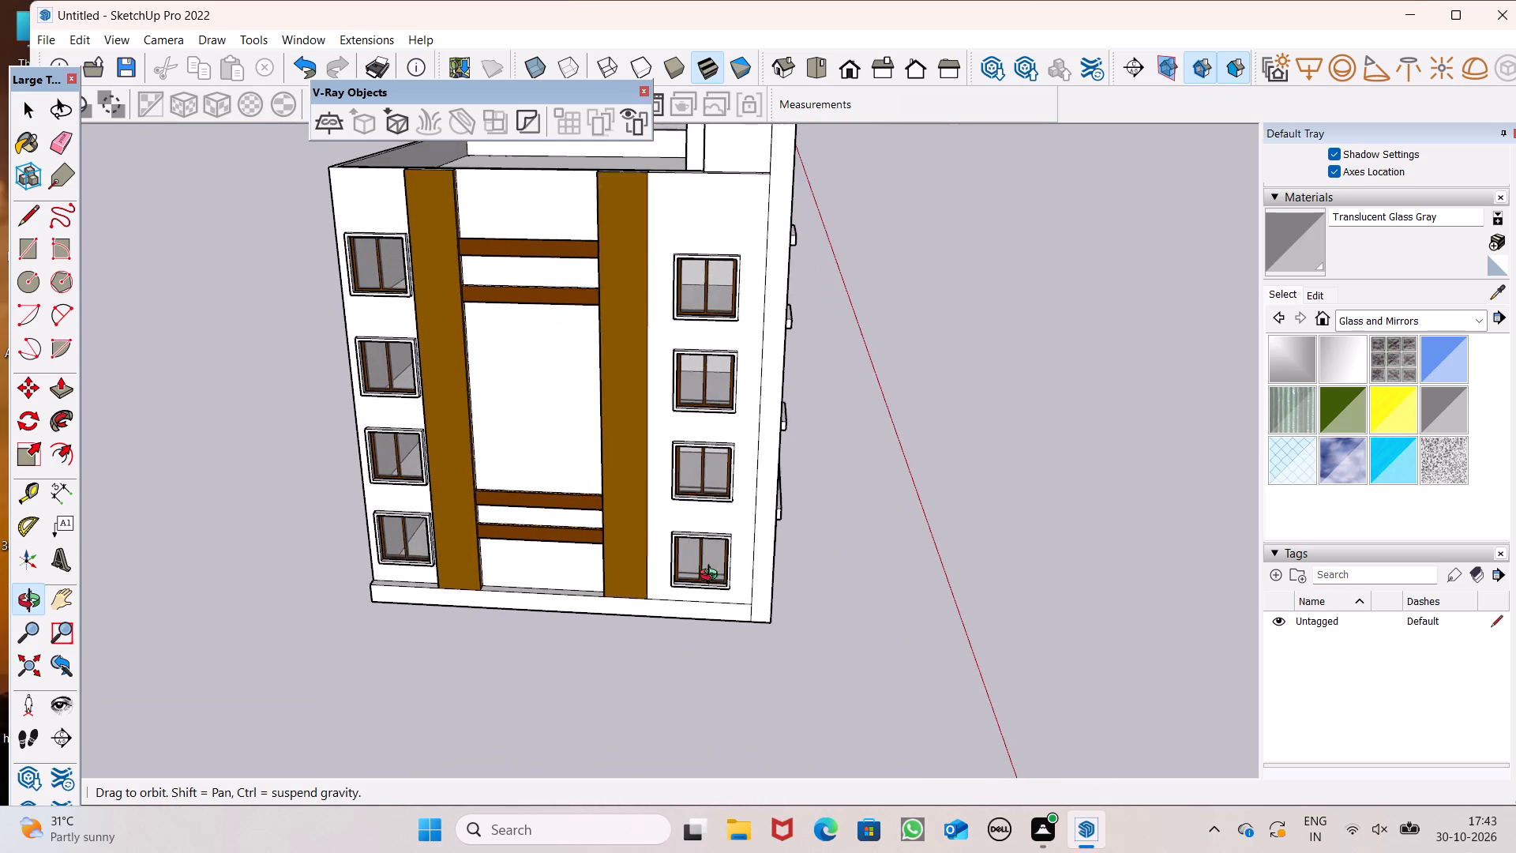
{"action": "middle_click_drag", "start_coordinate": [712, 577], "coordinate": [762, 588]}
{"action": "scroll", "coordinate": [739, 543], "scroll_direction": "up", "scroll_amount": 7}
{"action": "middle_click_drag", "start_coordinate": [725, 580], "coordinate": [655, 563]}
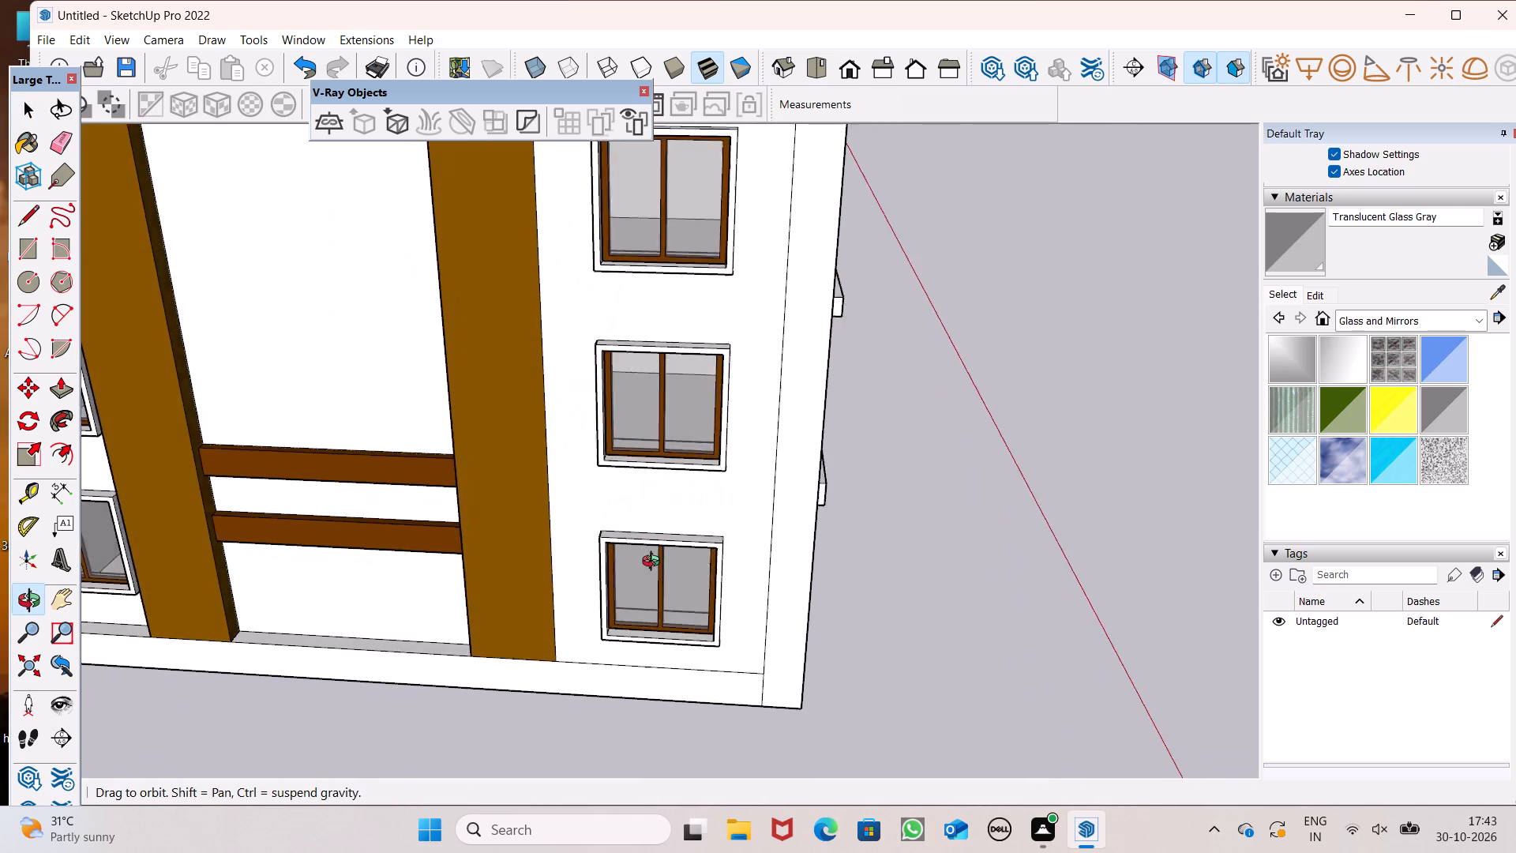
{"action": "middle_click_drag", "start_coordinate": [655, 563], "coordinate": [584, 482]}
{"action": "scroll", "coordinate": [584, 482], "scroll_direction": "up", "scroll_amount": 1}
{"action": "scroll", "coordinate": [808, 520], "scroll_direction": "down", "scroll_amount": 3}
{"action": "middle_click_drag", "start_coordinate": [851, 659], "coordinate": [918, 510]}
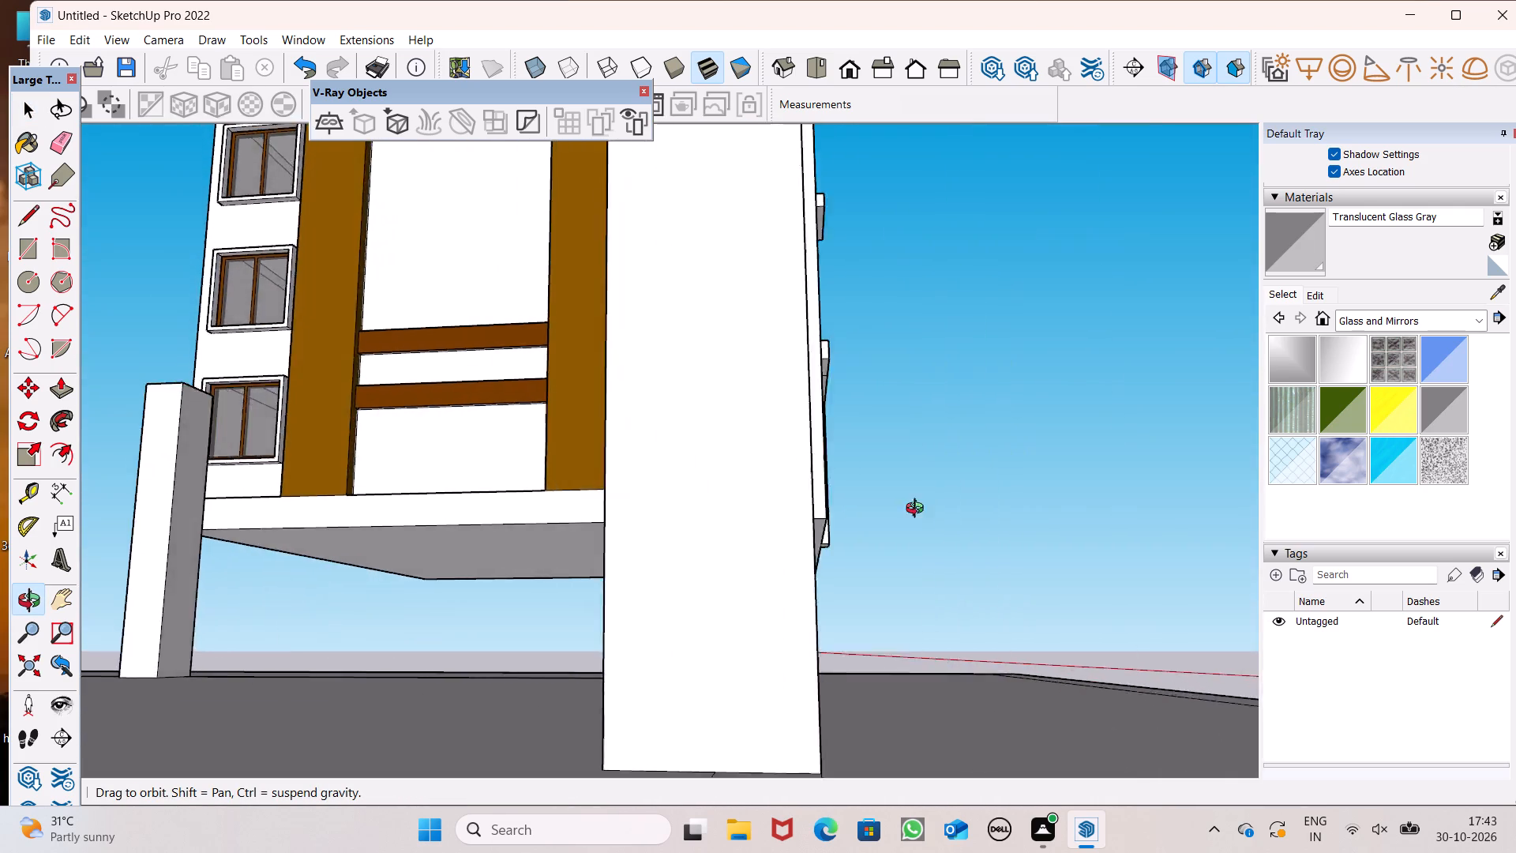
{"action": "middle_click_drag", "start_coordinate": [918, 510], "coordinate": [875, 603]}
{"action": "scroll", "coordinate": [749, 551], "scroll_direction": "down", "scroll_amount": 3}
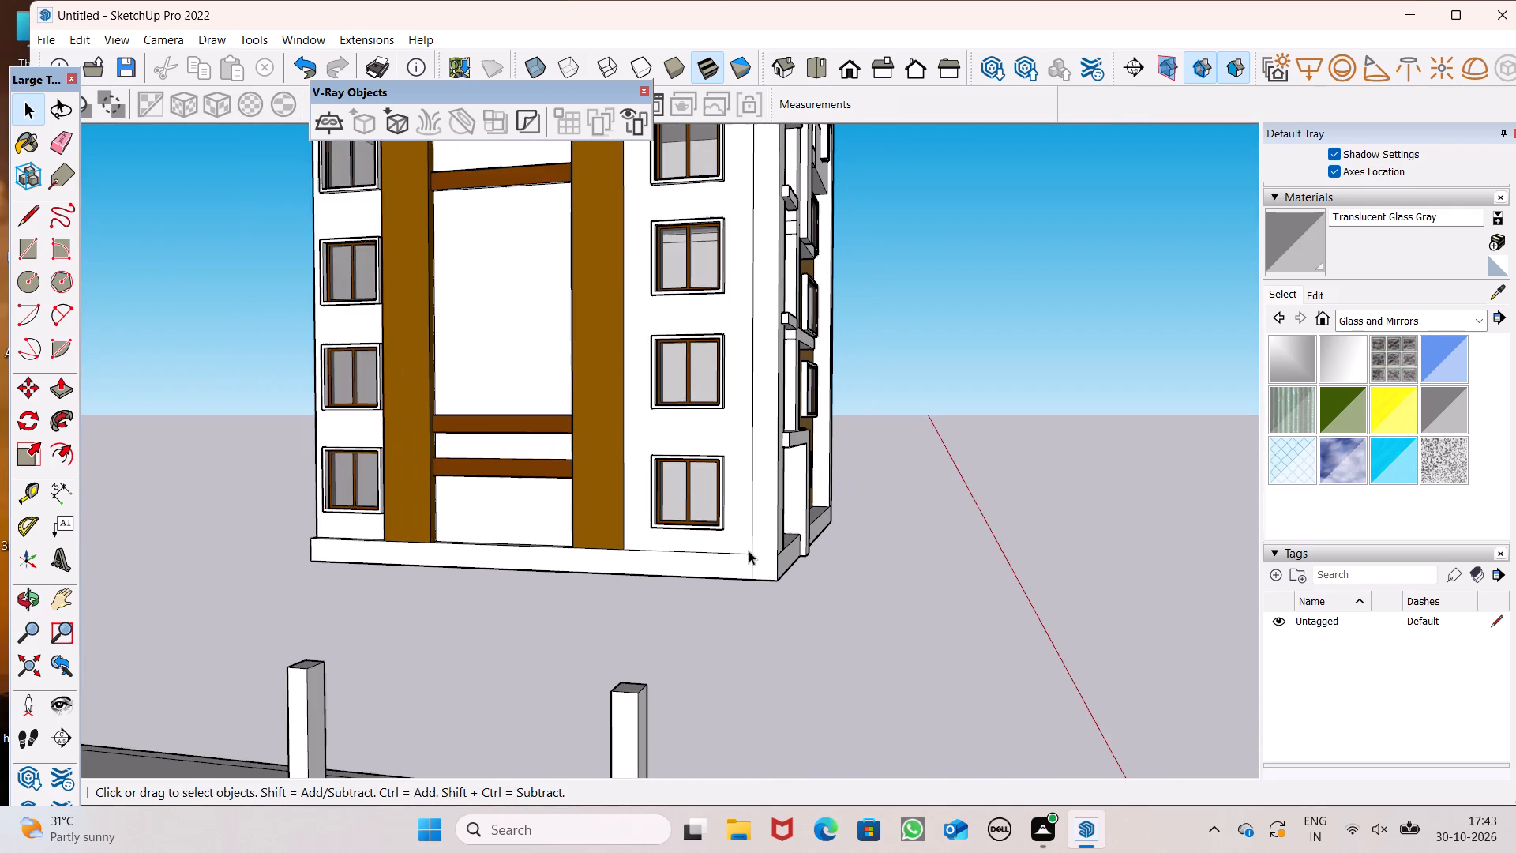
{"action": "scroll", "coordinate": [749, 551], "scroll_direction": "down", "scroll_amount": 3}
{"action": "middle_click_drag", "start_coordinate": [737, 552], "coordinate": [691, 762]}
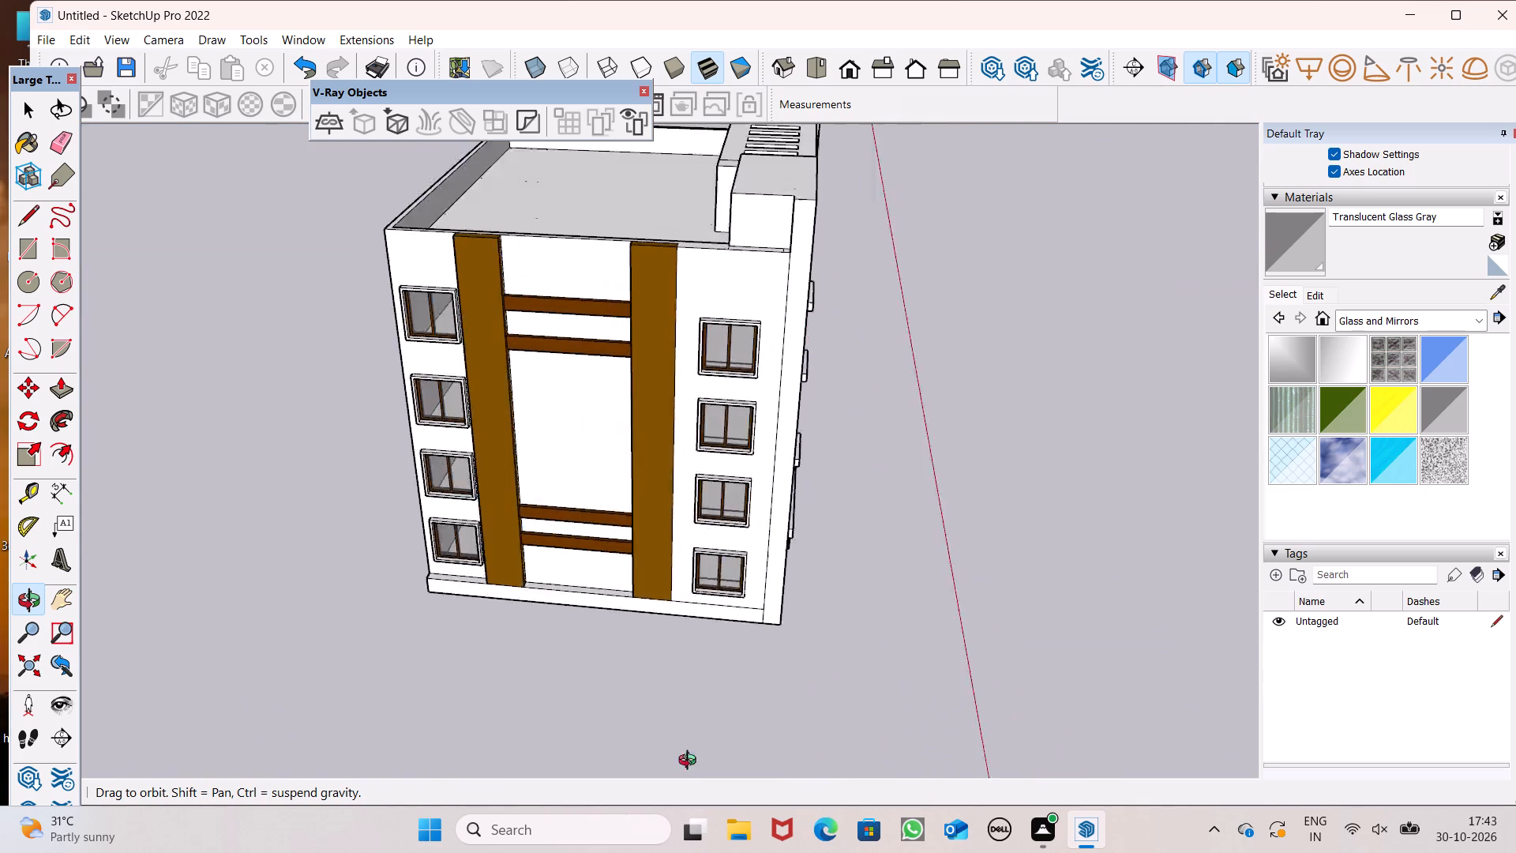
Examine the front facade's windows and balconies, closing in on the ground-floor balcony's brown frame.
{"action": "middle_click_drag", "start_coordinate": [691, 762], "coordinate": [243, 602]}
{"action": "scroll", "coordinate": [401, 520], "scroll_direction": "down", "scroll_amount": 1}
{"action": "middle_click_drag", "start_coordinate": [591, 562], "coordinate": [463, 566]}
{"action": "scroll", "coordinate": [486, 552], "scroll_direction": "up", "scroll_amount": 1}
{"action": "scroll", "coordinate": [521, 562], "scroll_direction": "down", "scroll_amount": 2}
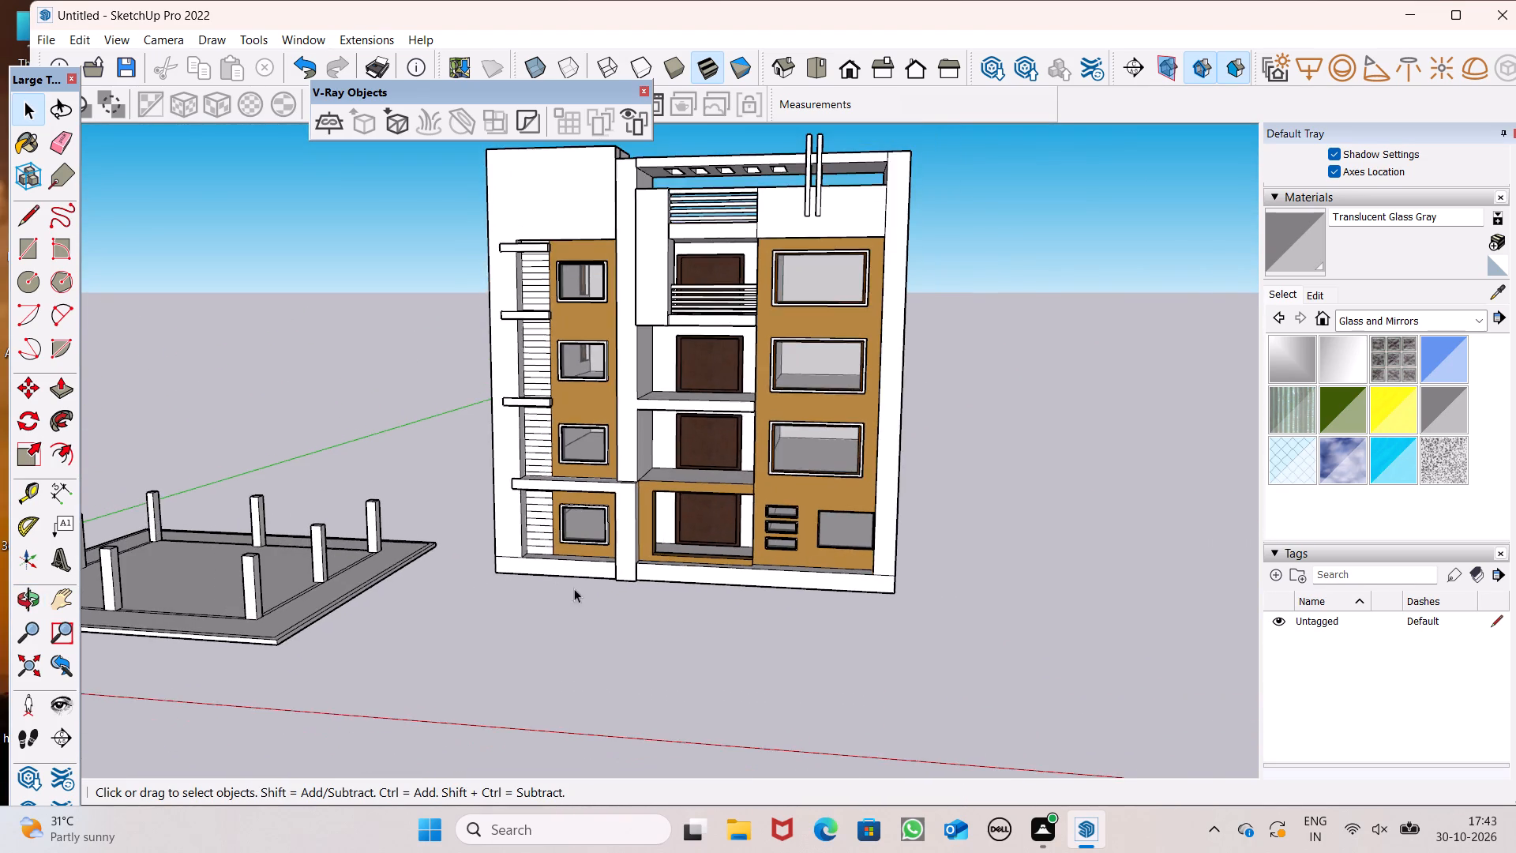
{"action": "scroll", "coordinate": [608, 570], "scroll_direction": "down", "scroll_amount": 1}
{"action": "scroll", "coordinate": [654, 557], "scroll_direction": "up", "scroll_amount": 3}
{"action": "scroll", "coordinate": [702, 595], "scroll_direction": "down", "scroll_amount": 1}
{"action": "scroll", "coordinate": [705, 594], "scroll_direction": "up", "scroll_amount": 9}
{"action": "middle_click_drag", "start_coordinate": [715, 626], "coordinate": [755, 819]}
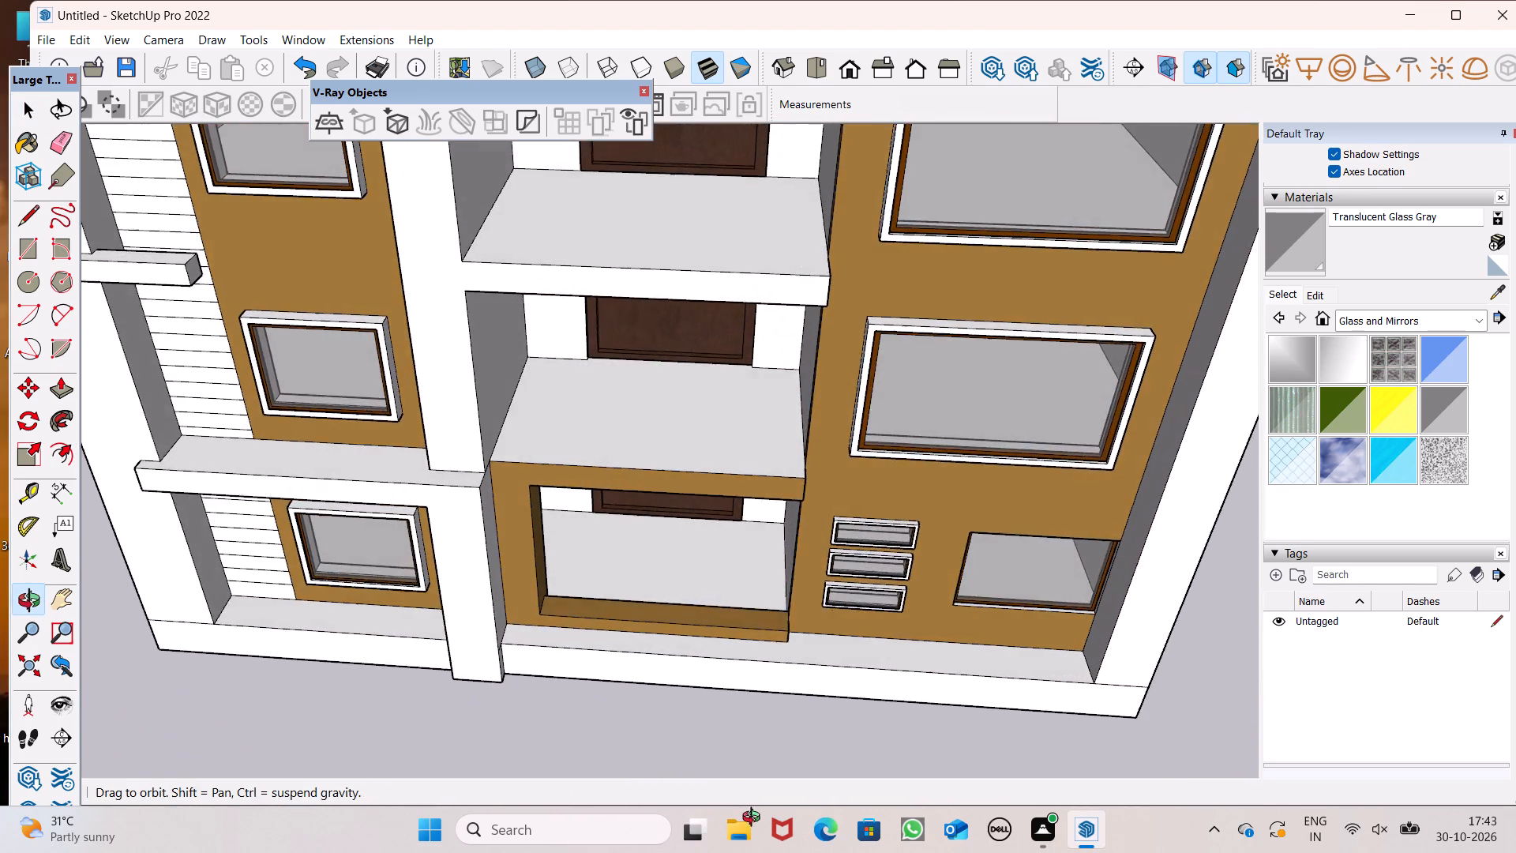
{"action": "middle_click_drag", "start_coordinate": [755, 819], "coordinate": [755, 817]}
{"action": "scroll", "coordinate": [771, 686], "scroll_direction": "up", "scroll_amount": 6}
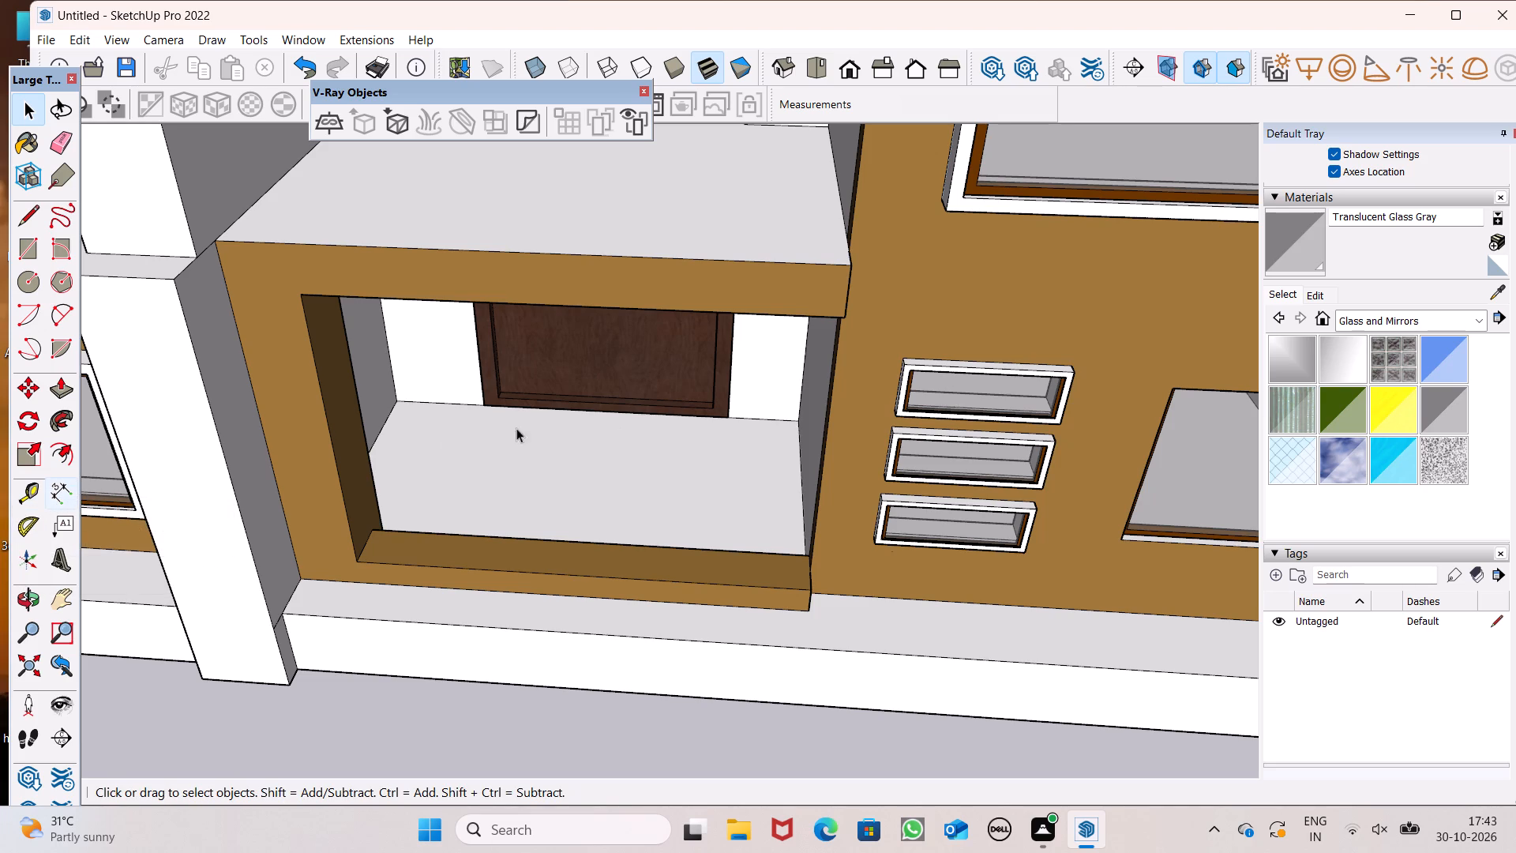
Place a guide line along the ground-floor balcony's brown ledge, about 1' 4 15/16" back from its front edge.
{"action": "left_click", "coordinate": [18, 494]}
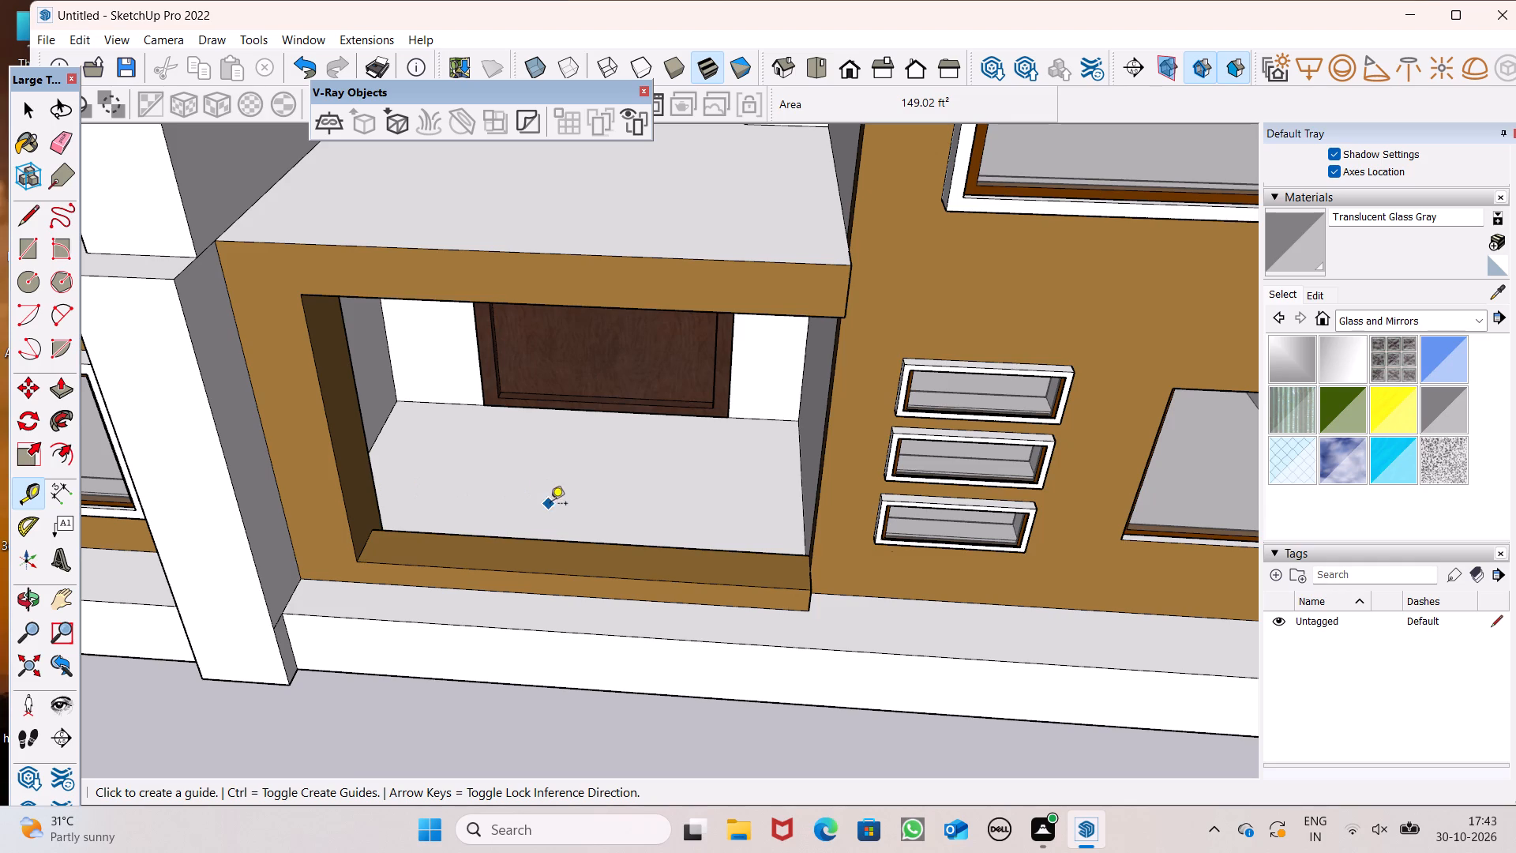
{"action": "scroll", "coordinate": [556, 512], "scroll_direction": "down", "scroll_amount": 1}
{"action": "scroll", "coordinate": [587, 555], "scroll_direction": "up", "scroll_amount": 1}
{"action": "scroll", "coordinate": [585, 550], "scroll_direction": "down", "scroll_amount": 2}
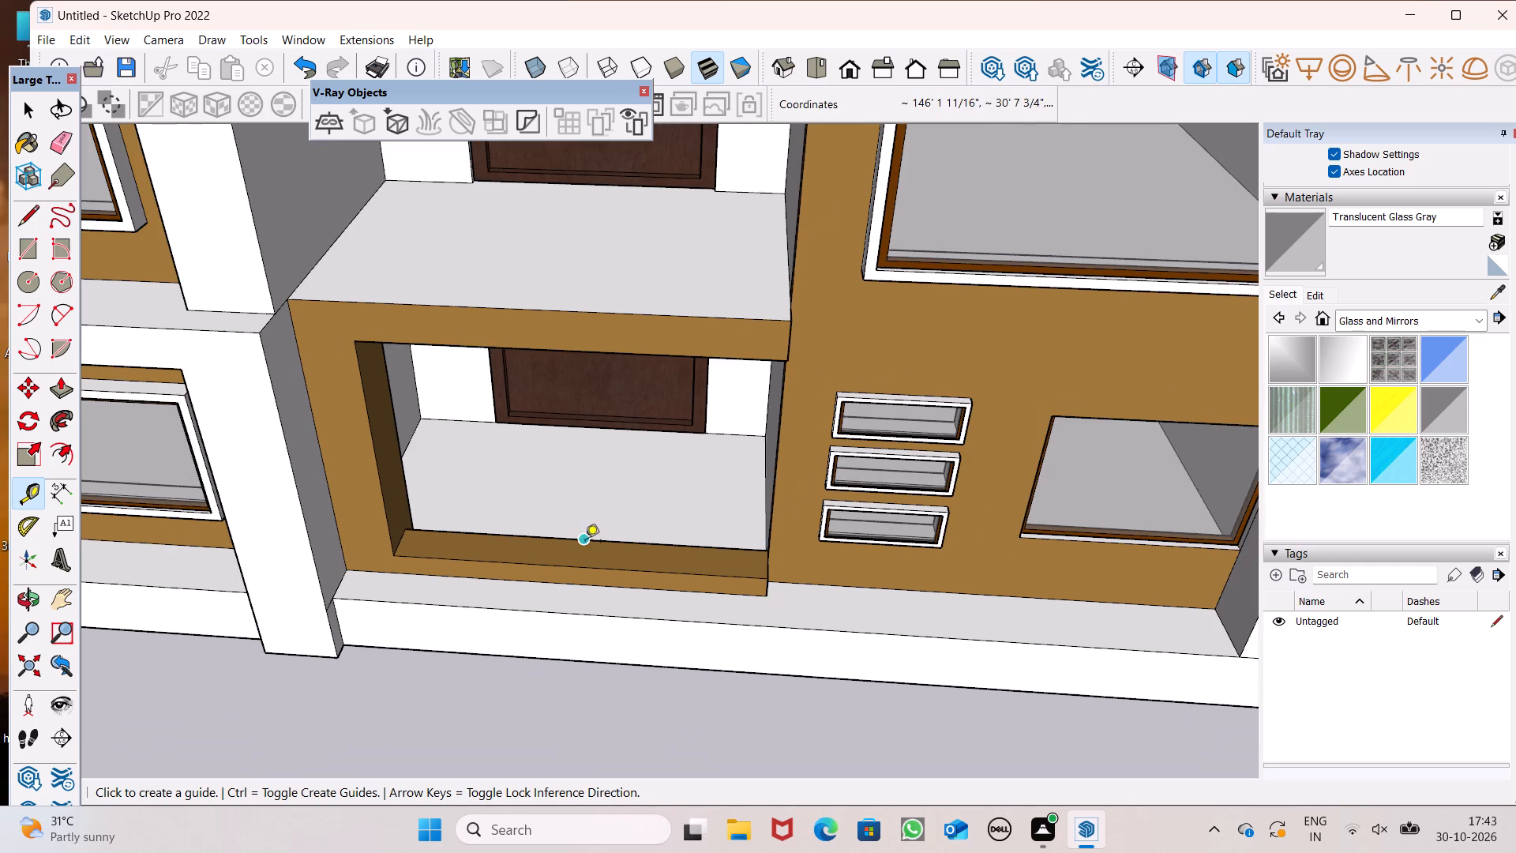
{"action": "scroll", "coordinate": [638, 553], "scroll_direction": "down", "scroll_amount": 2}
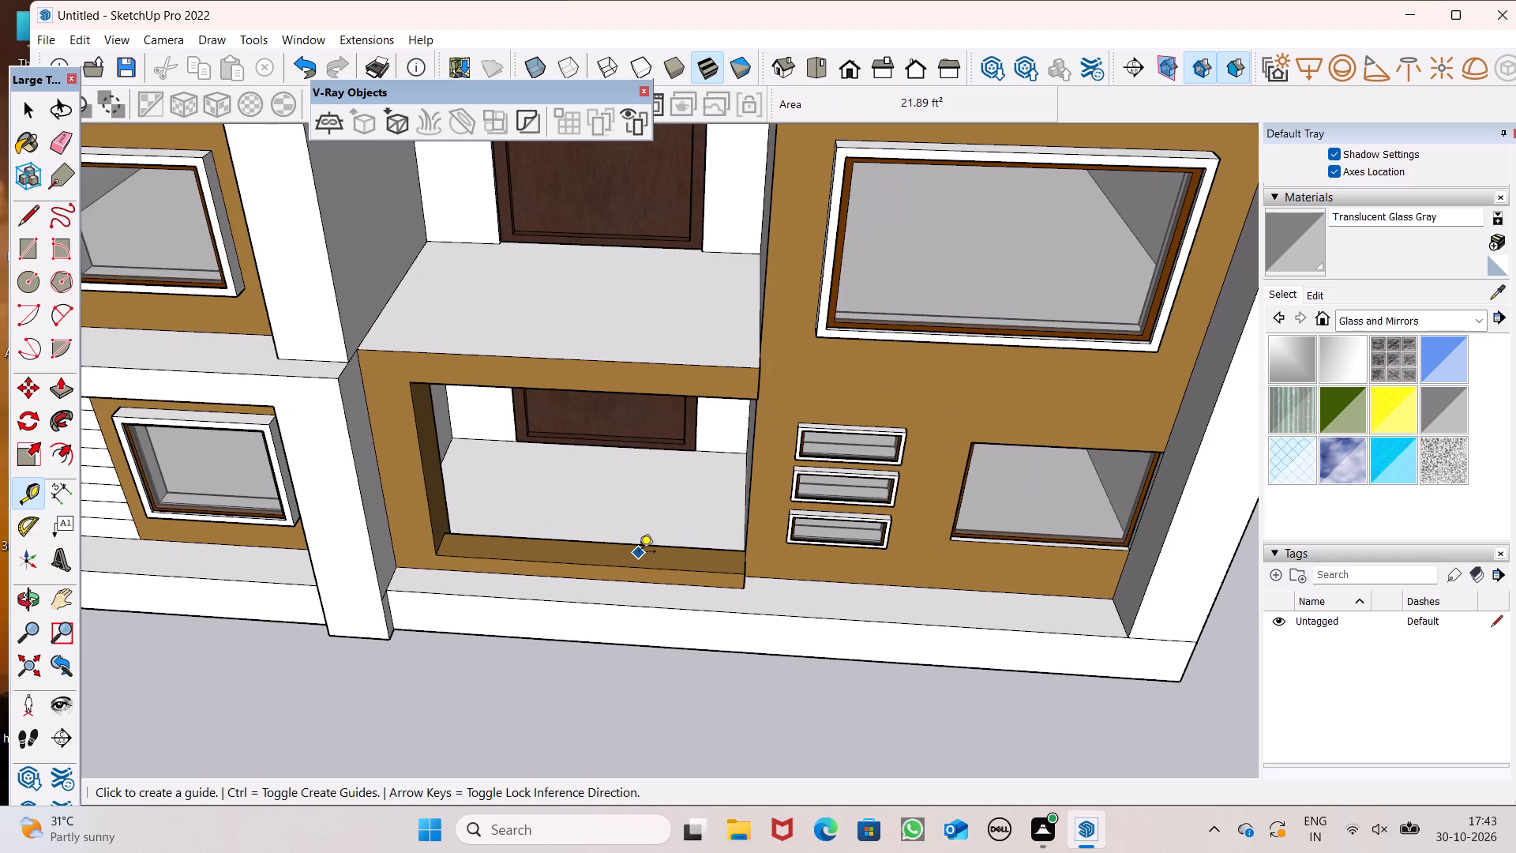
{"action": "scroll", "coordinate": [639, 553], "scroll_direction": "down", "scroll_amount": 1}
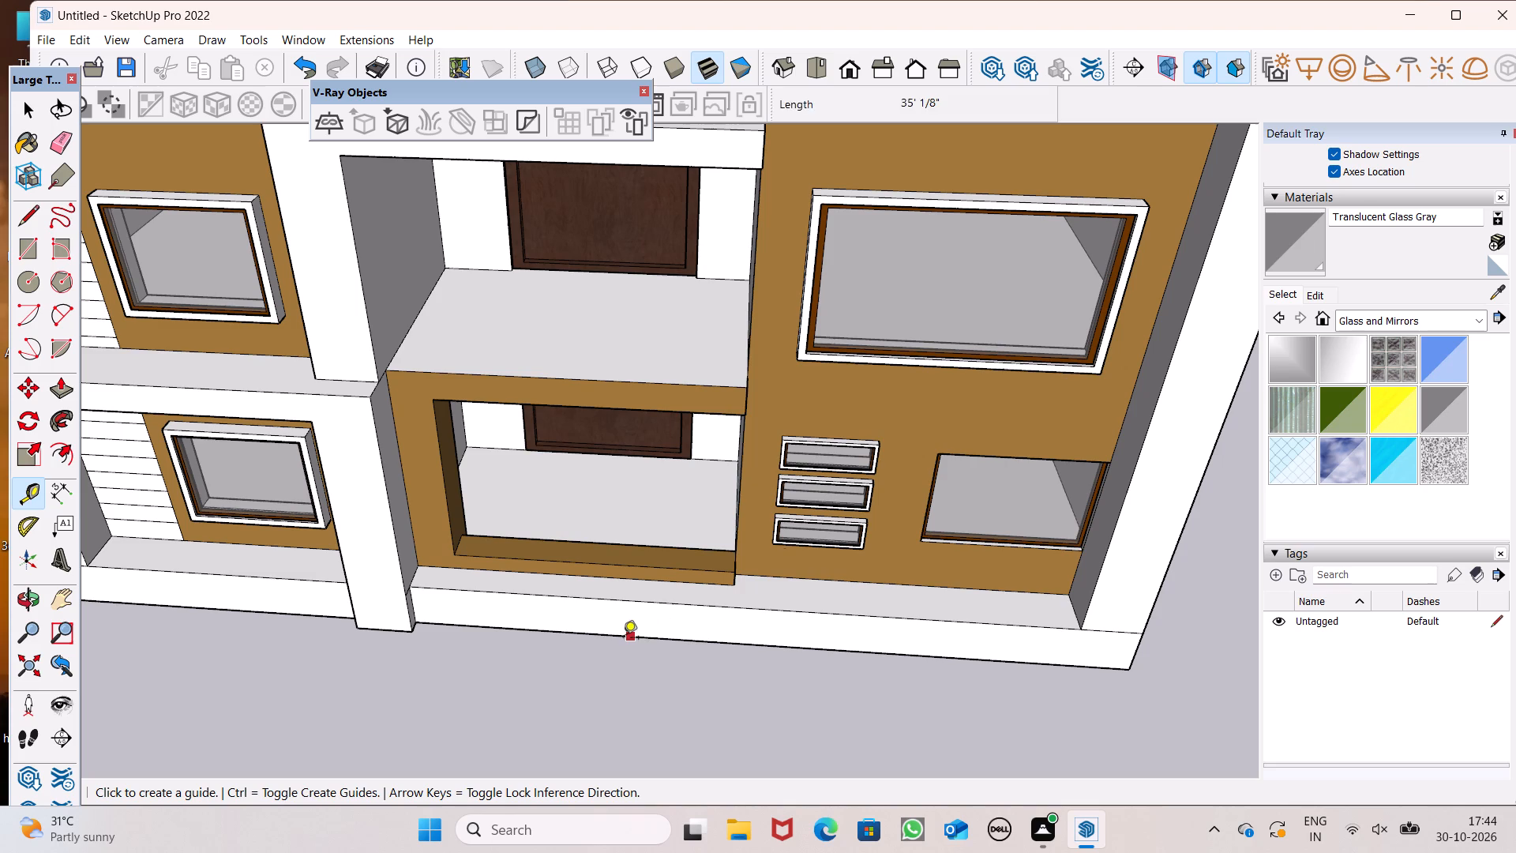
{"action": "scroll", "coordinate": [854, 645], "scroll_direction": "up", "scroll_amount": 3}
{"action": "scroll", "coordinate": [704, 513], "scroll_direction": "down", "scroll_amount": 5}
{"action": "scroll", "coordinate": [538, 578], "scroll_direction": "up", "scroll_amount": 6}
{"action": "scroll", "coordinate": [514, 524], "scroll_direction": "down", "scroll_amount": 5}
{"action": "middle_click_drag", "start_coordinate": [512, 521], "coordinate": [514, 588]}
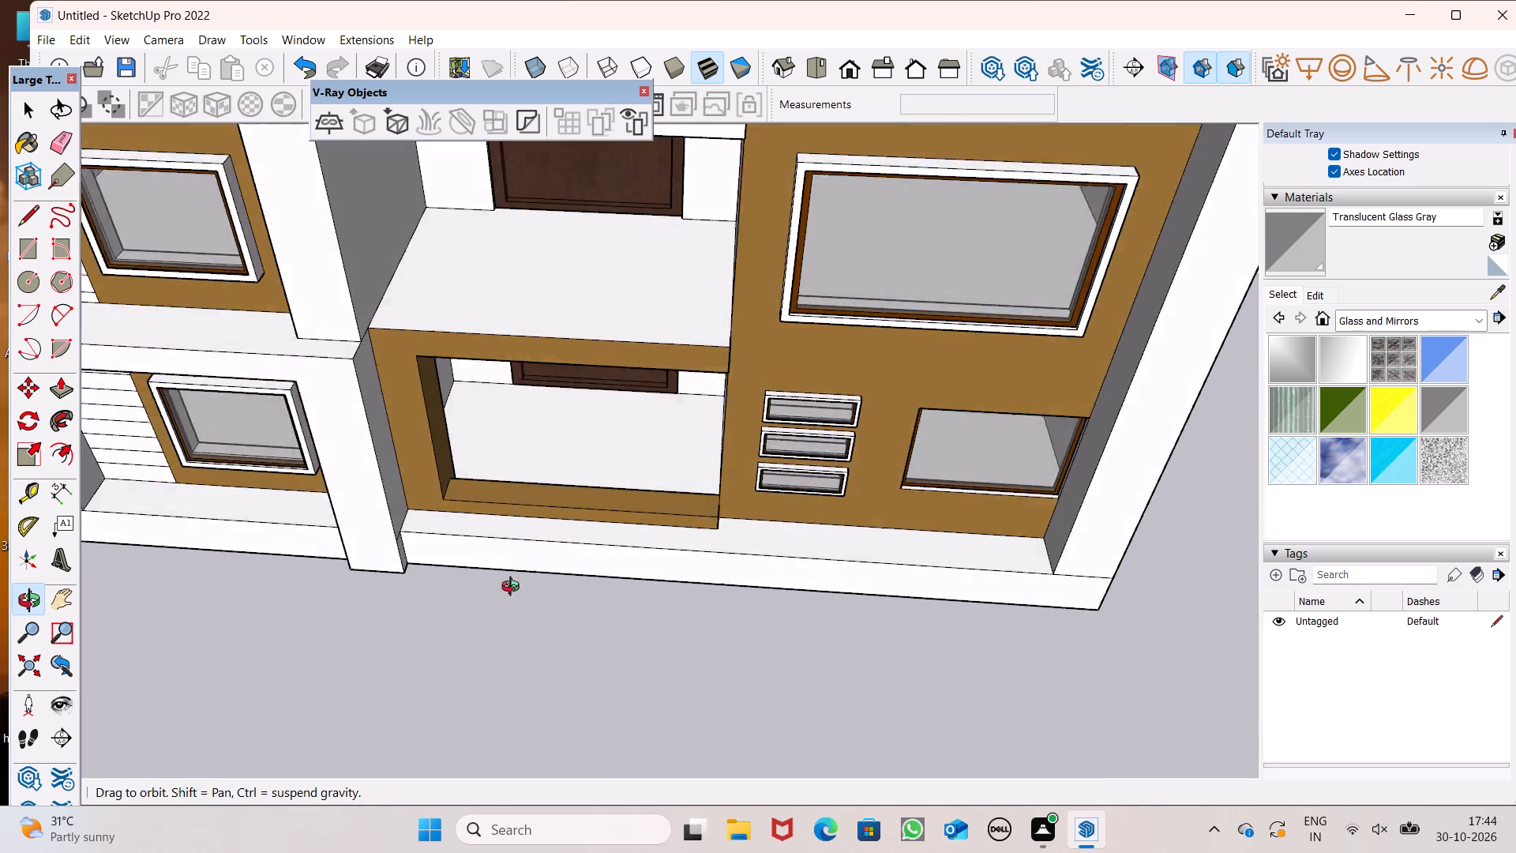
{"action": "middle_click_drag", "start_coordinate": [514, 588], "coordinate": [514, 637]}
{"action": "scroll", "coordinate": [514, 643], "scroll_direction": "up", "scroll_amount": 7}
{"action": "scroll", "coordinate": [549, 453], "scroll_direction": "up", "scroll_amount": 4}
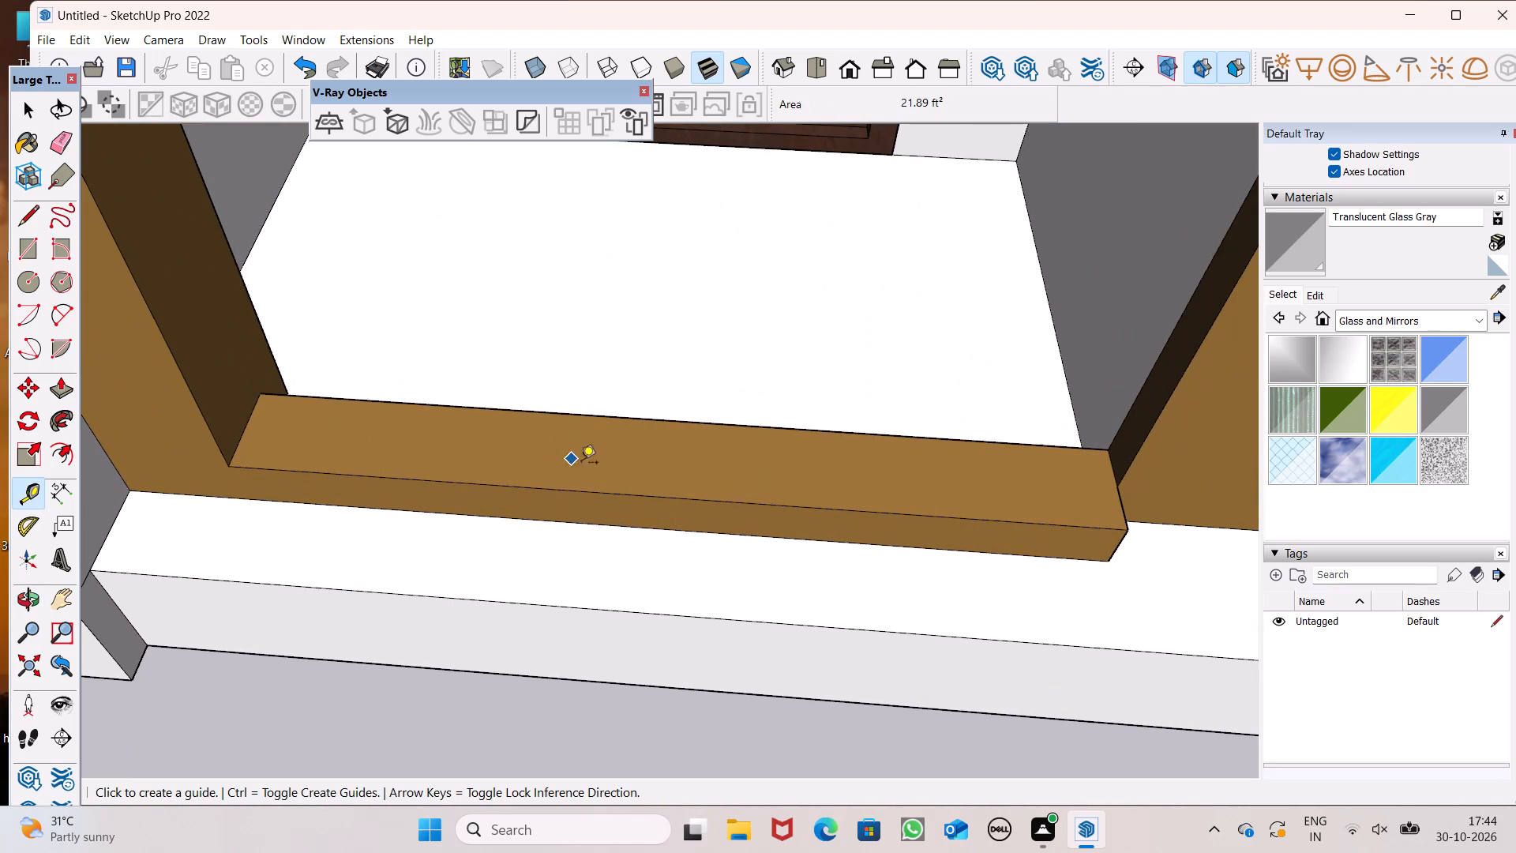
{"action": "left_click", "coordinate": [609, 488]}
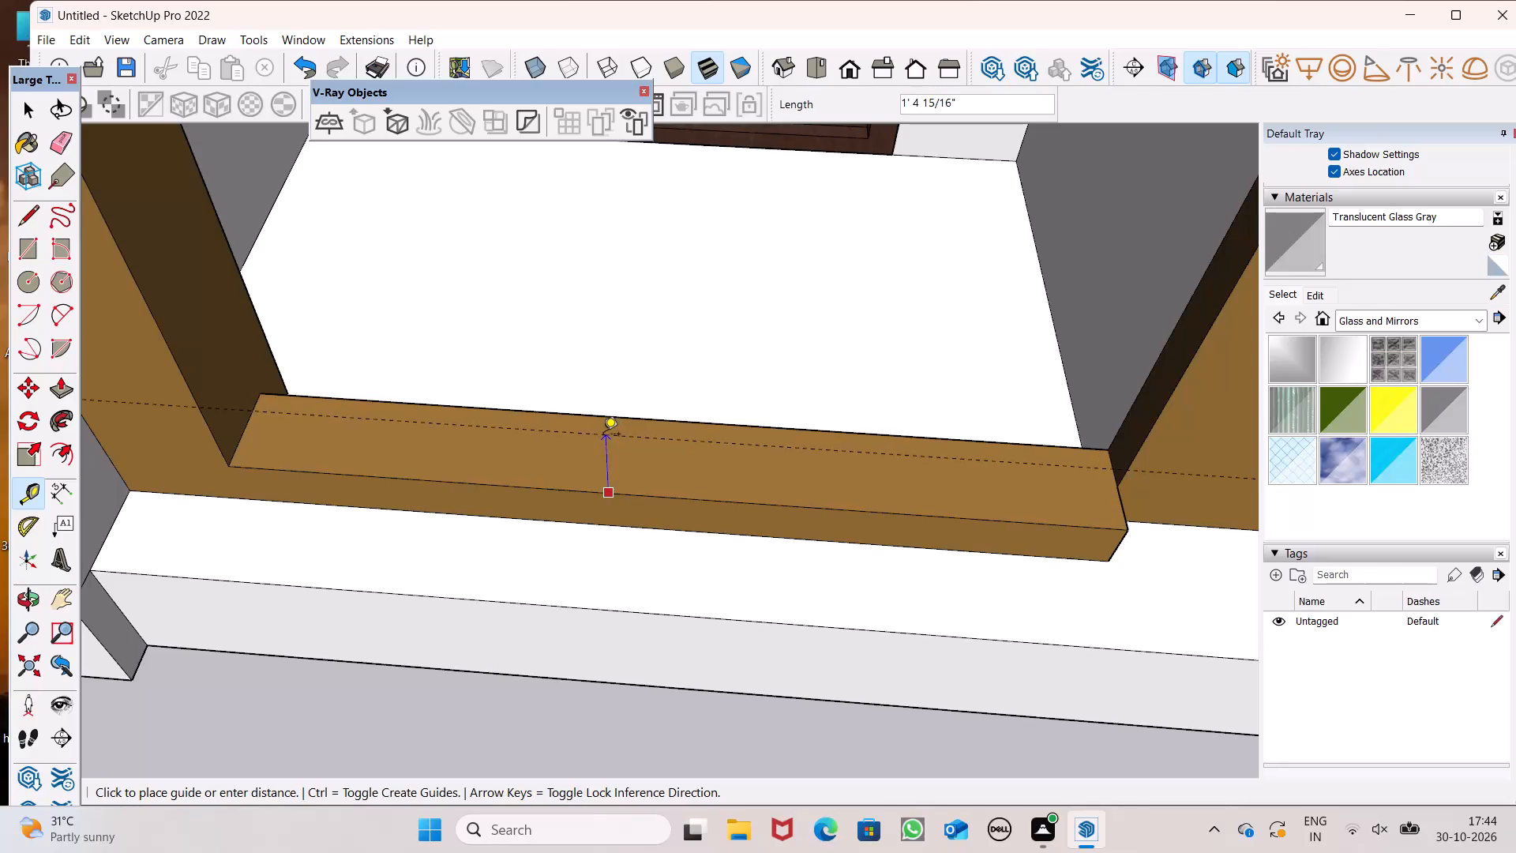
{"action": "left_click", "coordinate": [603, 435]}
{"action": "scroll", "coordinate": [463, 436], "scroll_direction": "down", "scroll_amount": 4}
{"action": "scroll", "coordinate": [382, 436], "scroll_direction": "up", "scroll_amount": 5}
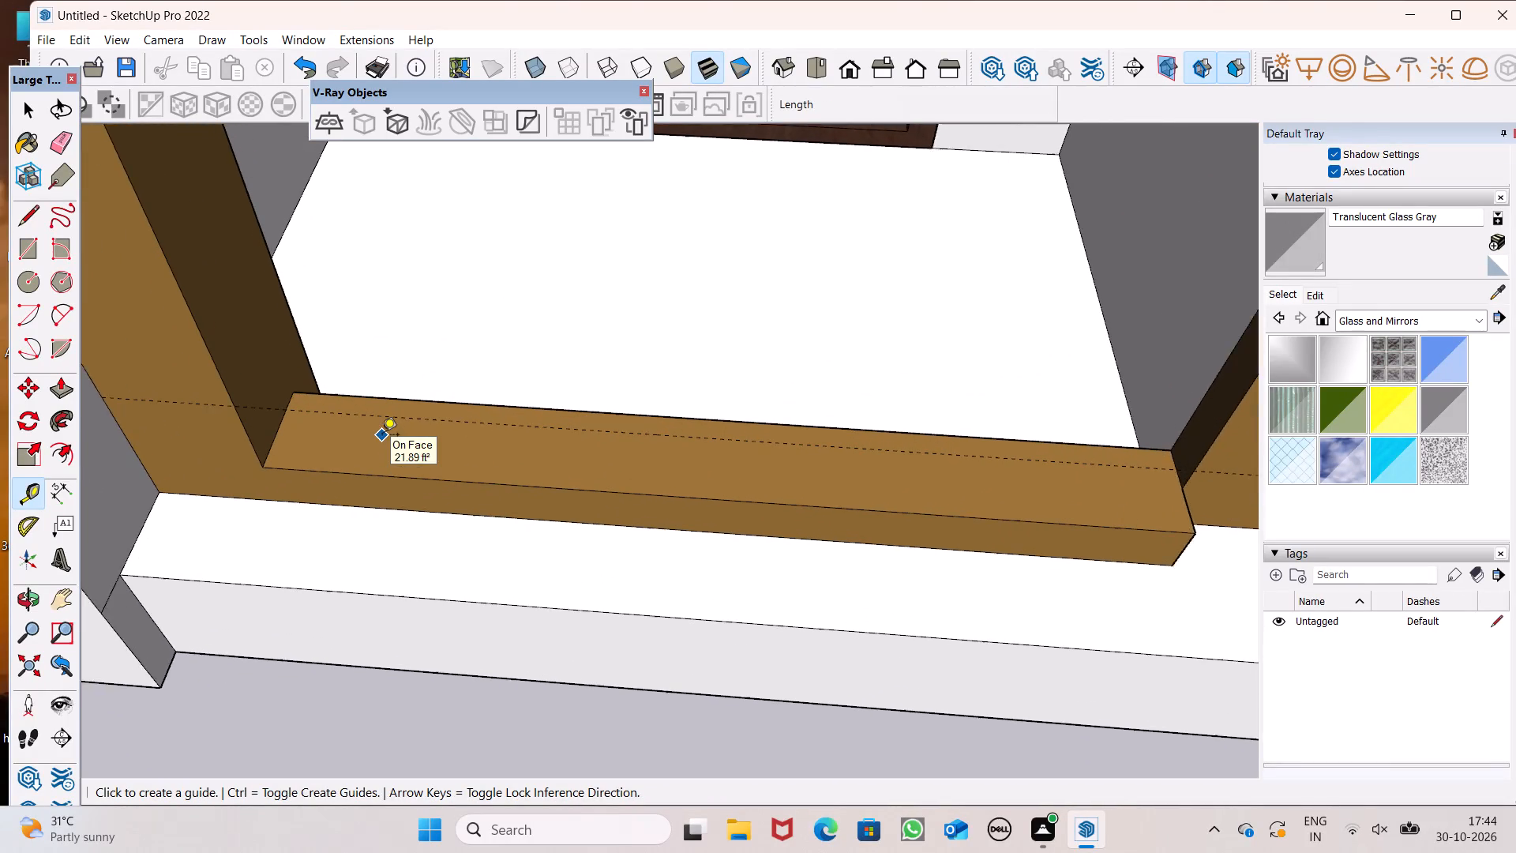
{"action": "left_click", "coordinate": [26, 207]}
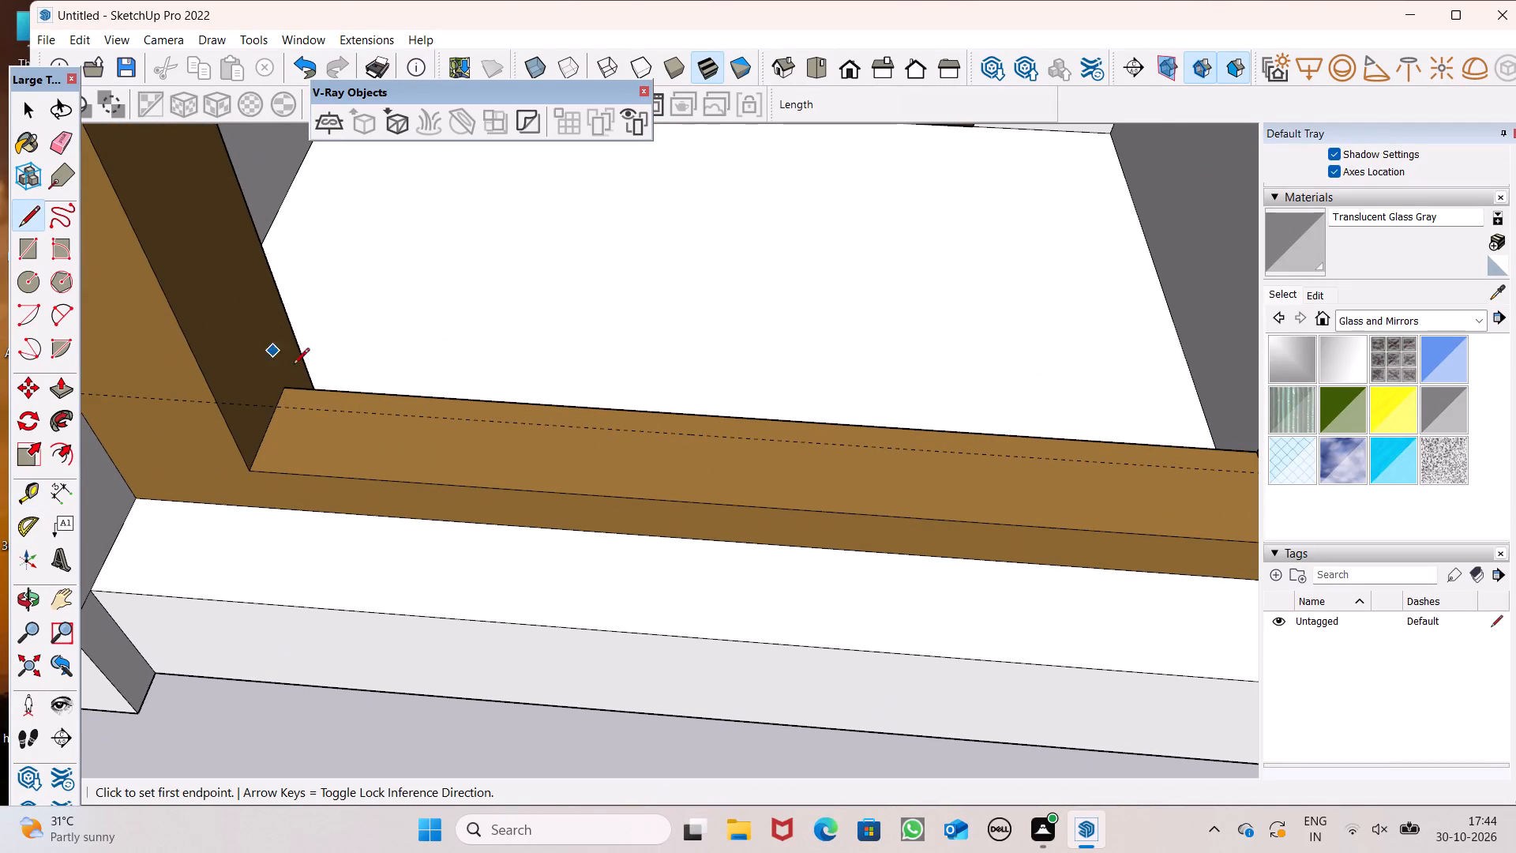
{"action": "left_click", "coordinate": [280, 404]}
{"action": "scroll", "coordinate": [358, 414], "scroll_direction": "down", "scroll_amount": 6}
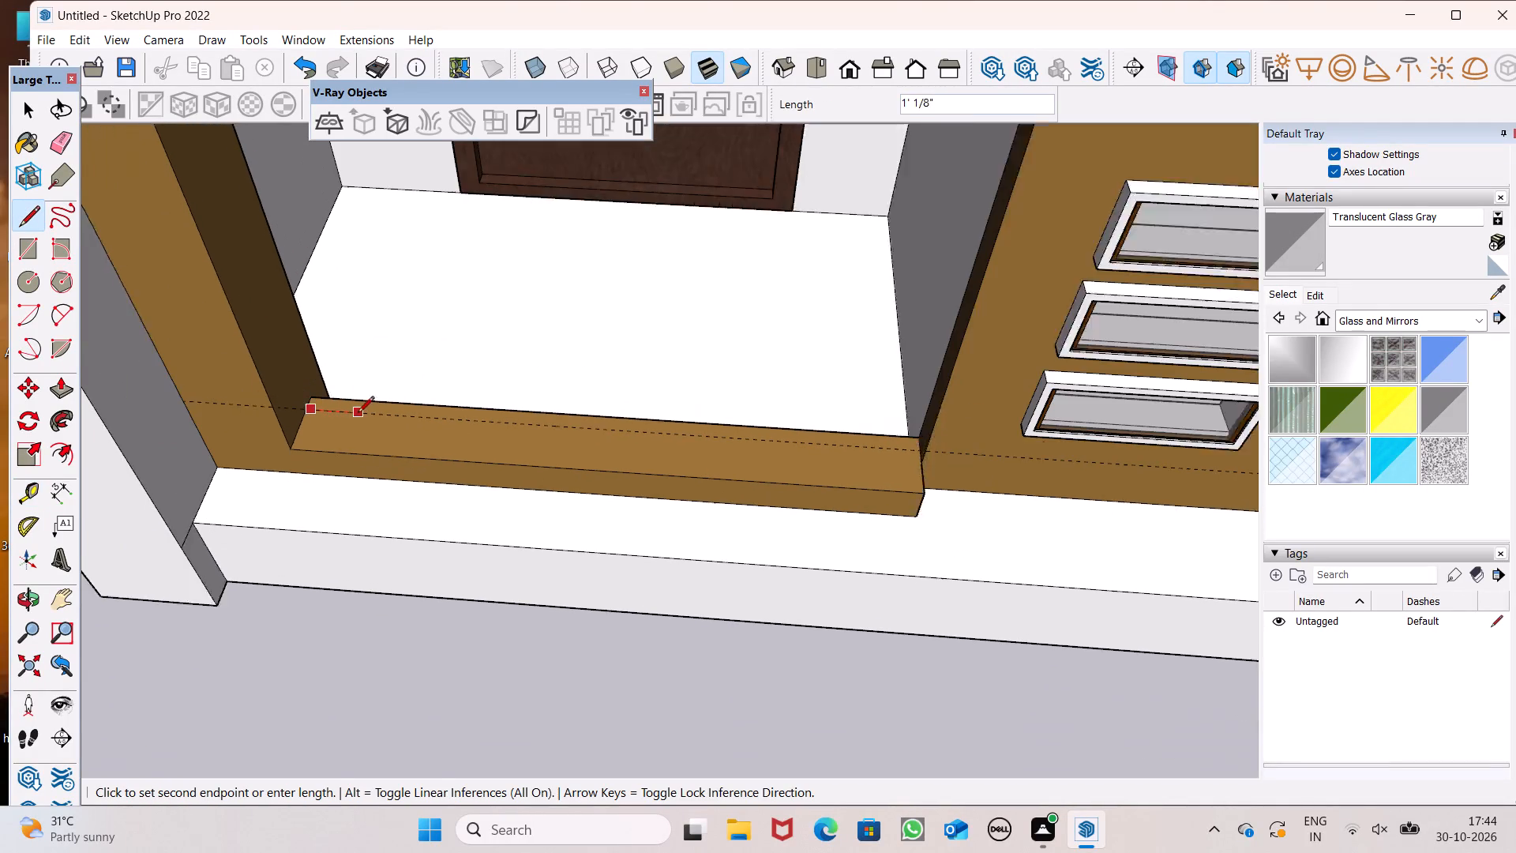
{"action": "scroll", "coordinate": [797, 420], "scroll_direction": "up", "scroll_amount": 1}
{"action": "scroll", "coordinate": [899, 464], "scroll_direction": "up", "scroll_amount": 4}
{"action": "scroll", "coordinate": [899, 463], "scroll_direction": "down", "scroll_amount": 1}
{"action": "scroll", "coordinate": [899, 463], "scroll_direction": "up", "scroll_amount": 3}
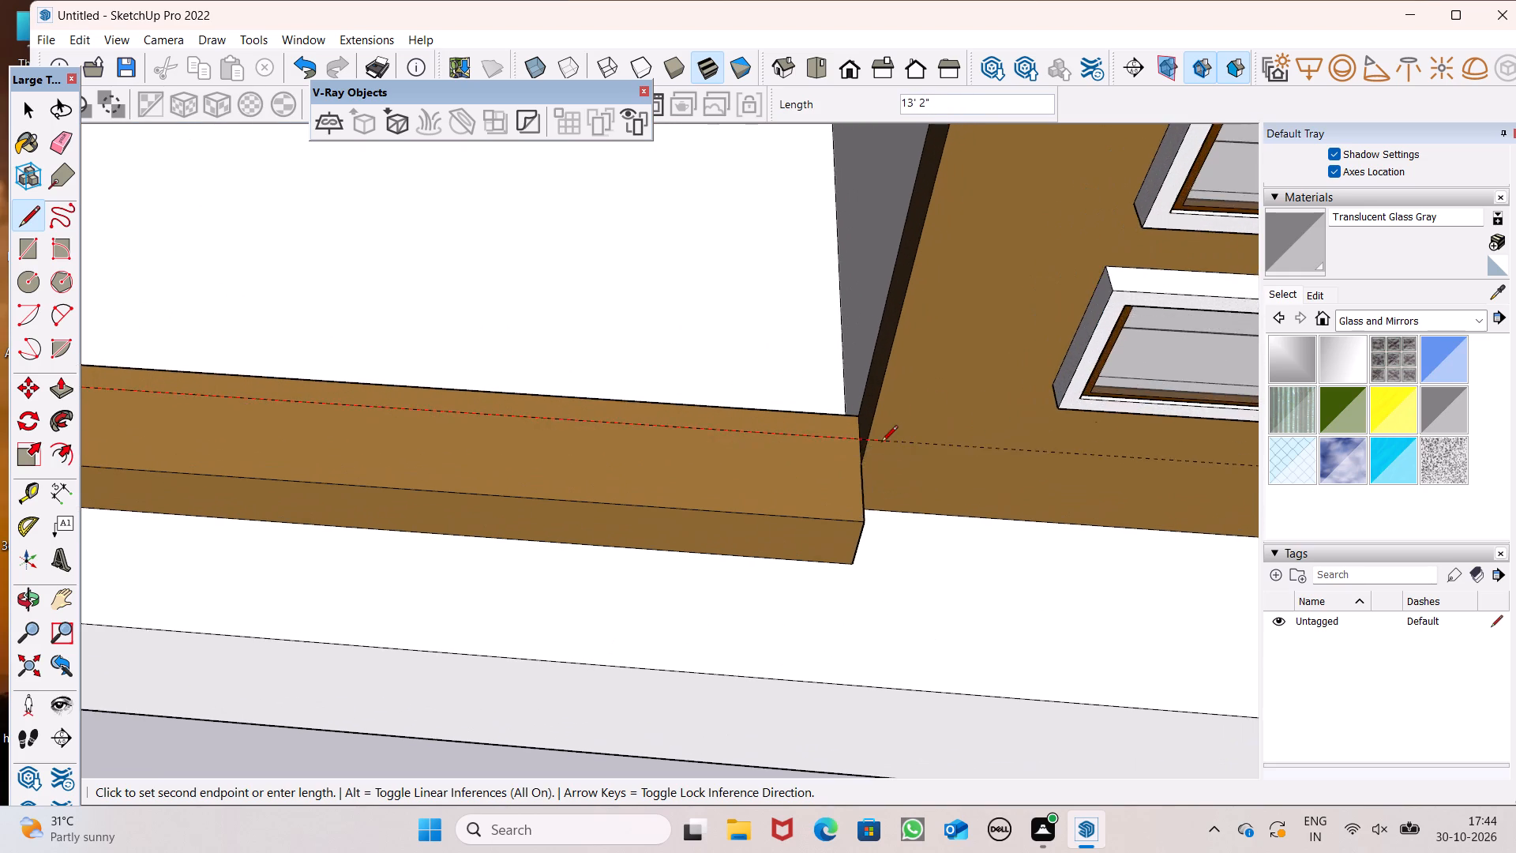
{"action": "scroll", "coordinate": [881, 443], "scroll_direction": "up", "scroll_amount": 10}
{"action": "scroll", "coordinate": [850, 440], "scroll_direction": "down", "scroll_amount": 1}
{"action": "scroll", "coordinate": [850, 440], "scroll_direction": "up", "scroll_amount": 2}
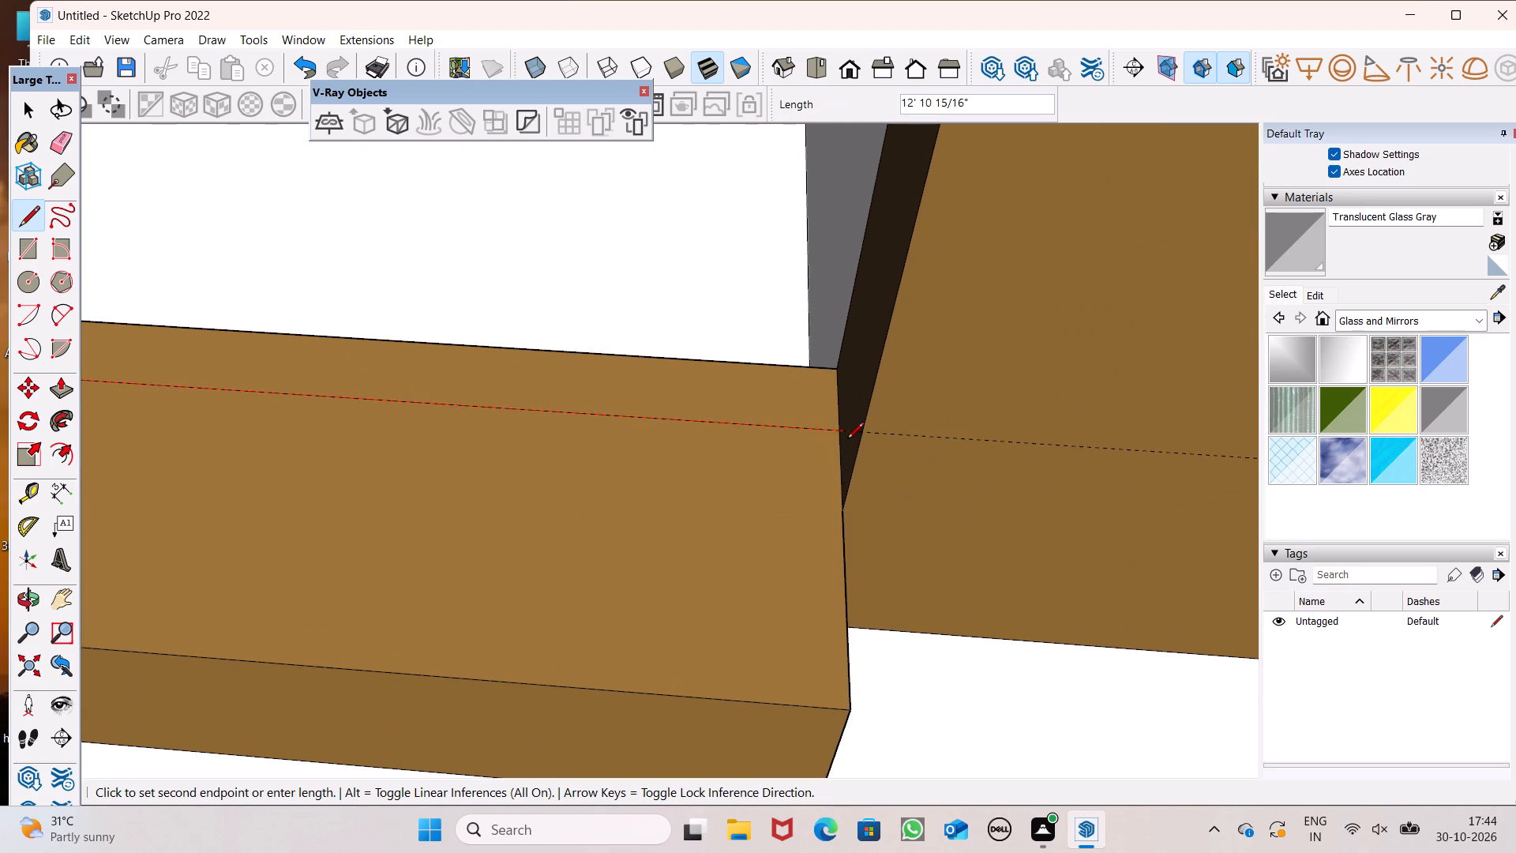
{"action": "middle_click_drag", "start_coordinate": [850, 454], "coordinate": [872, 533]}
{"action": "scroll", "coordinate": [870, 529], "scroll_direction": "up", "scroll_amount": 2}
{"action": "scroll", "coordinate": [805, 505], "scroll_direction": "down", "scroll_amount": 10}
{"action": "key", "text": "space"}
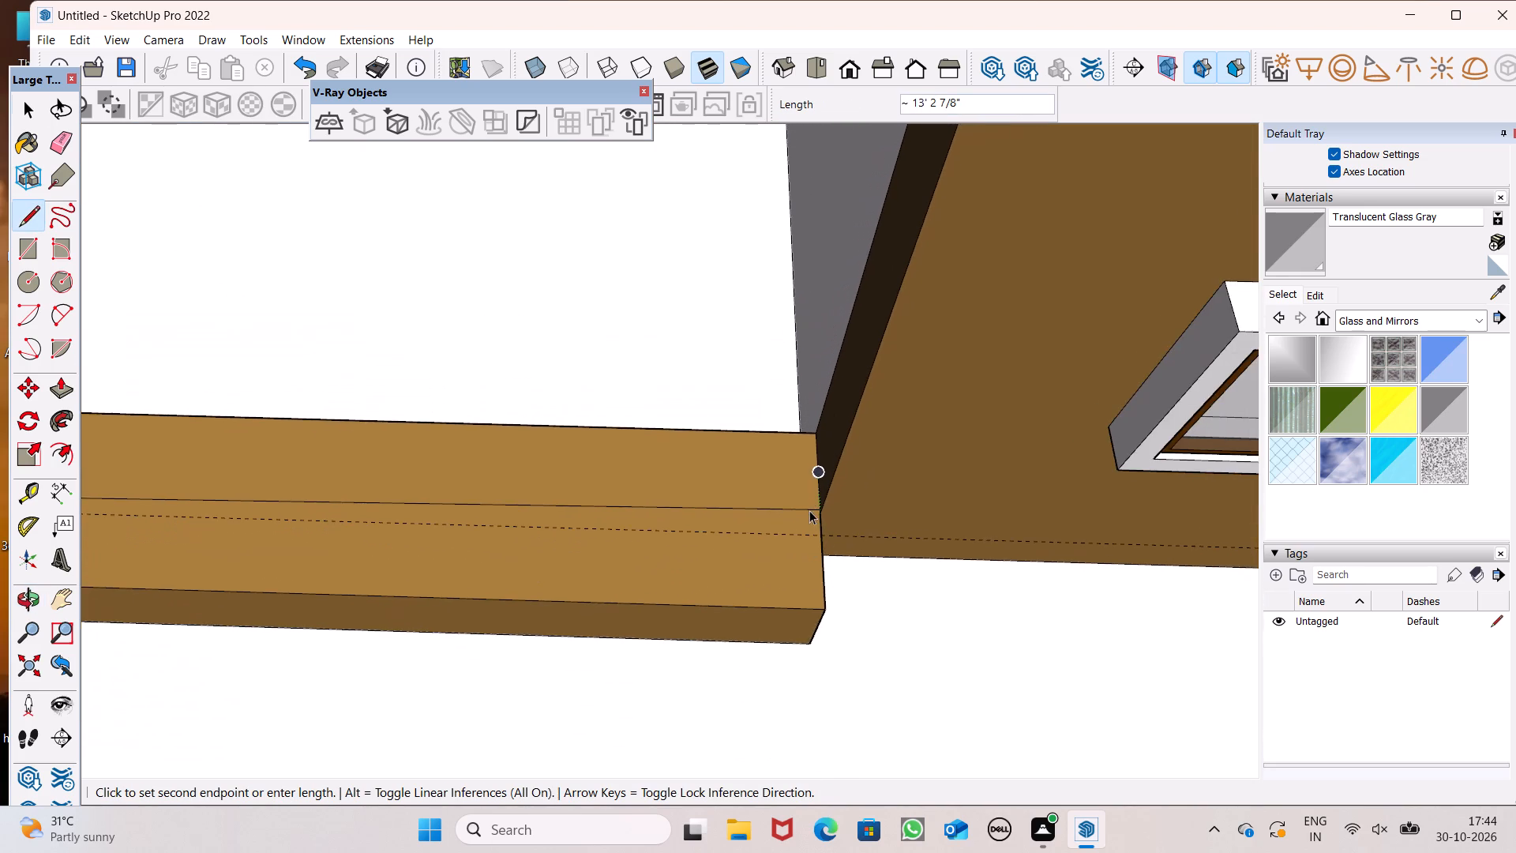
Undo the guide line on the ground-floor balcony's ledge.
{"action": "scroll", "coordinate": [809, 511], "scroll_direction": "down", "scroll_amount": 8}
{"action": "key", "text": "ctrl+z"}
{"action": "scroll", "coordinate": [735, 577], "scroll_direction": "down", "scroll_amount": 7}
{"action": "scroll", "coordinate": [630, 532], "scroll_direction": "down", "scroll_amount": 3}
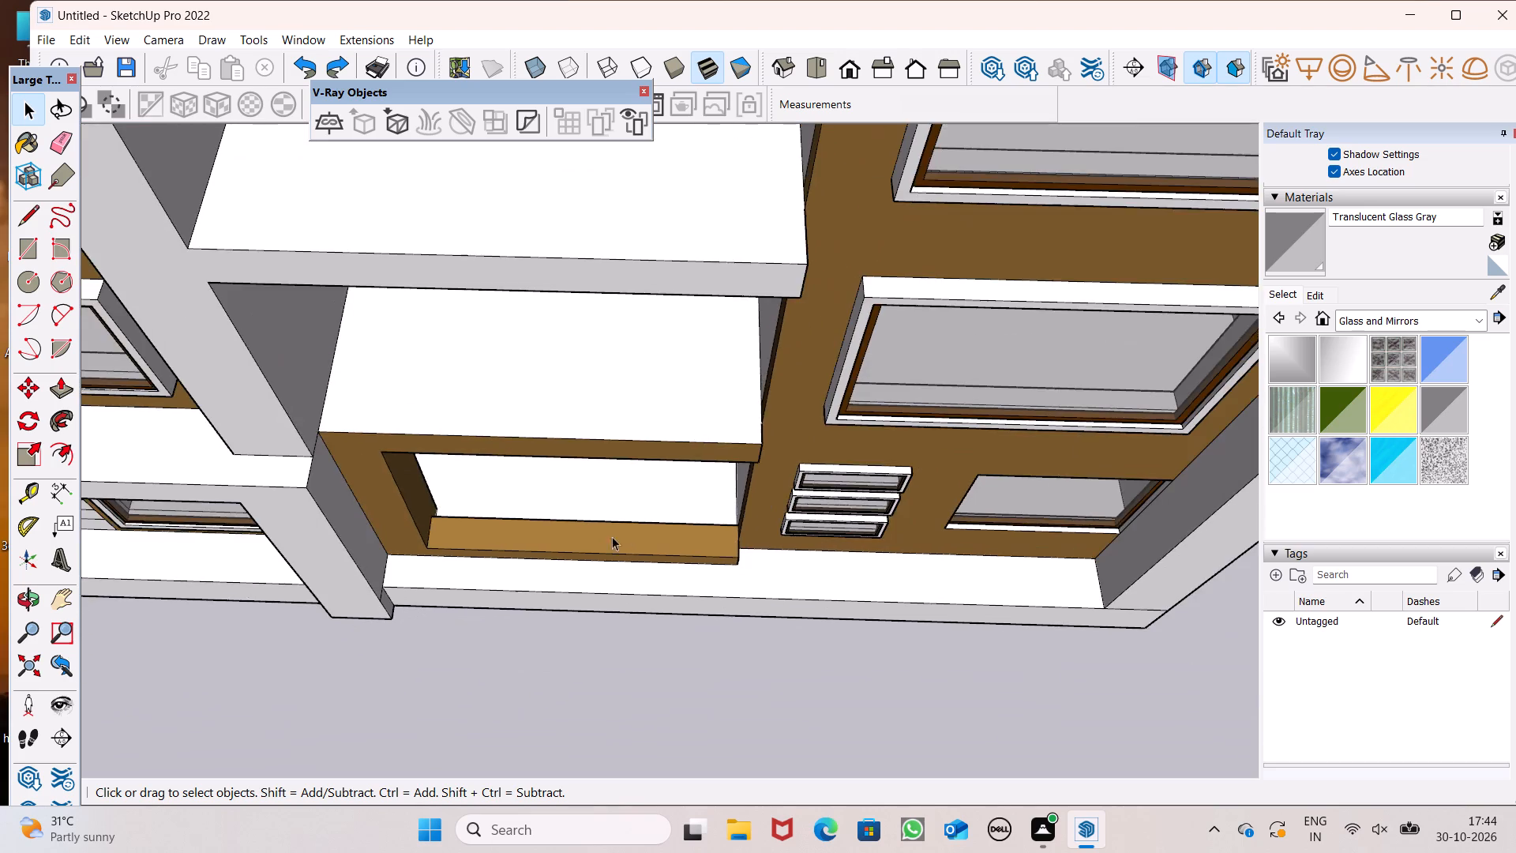
Draw a line about 13' 11 9/16" long across the top of the ground-floor balcony's brown ledge, splitting its depth roughly in half.
{"action": "middle_click_drag", "start_coordinate": [597, 505], "coordinate": [565, 410]}
{"action": "scroll", "coordinate": [565, 555], "scroll_direction": "up", "scroll_amount": 1}
{"action": "middle_click_drag", "start_coordinate": [567, 551], "coordinate": [651, 437]}
{"action": "scroll", "coordinate": [647, 554], "scroll_direction": "up", "scroll_amount": 6}
{"action": "scroll", "coordinate": [647, 554], "scroll_direction": "down", "scroll_amount": 5}
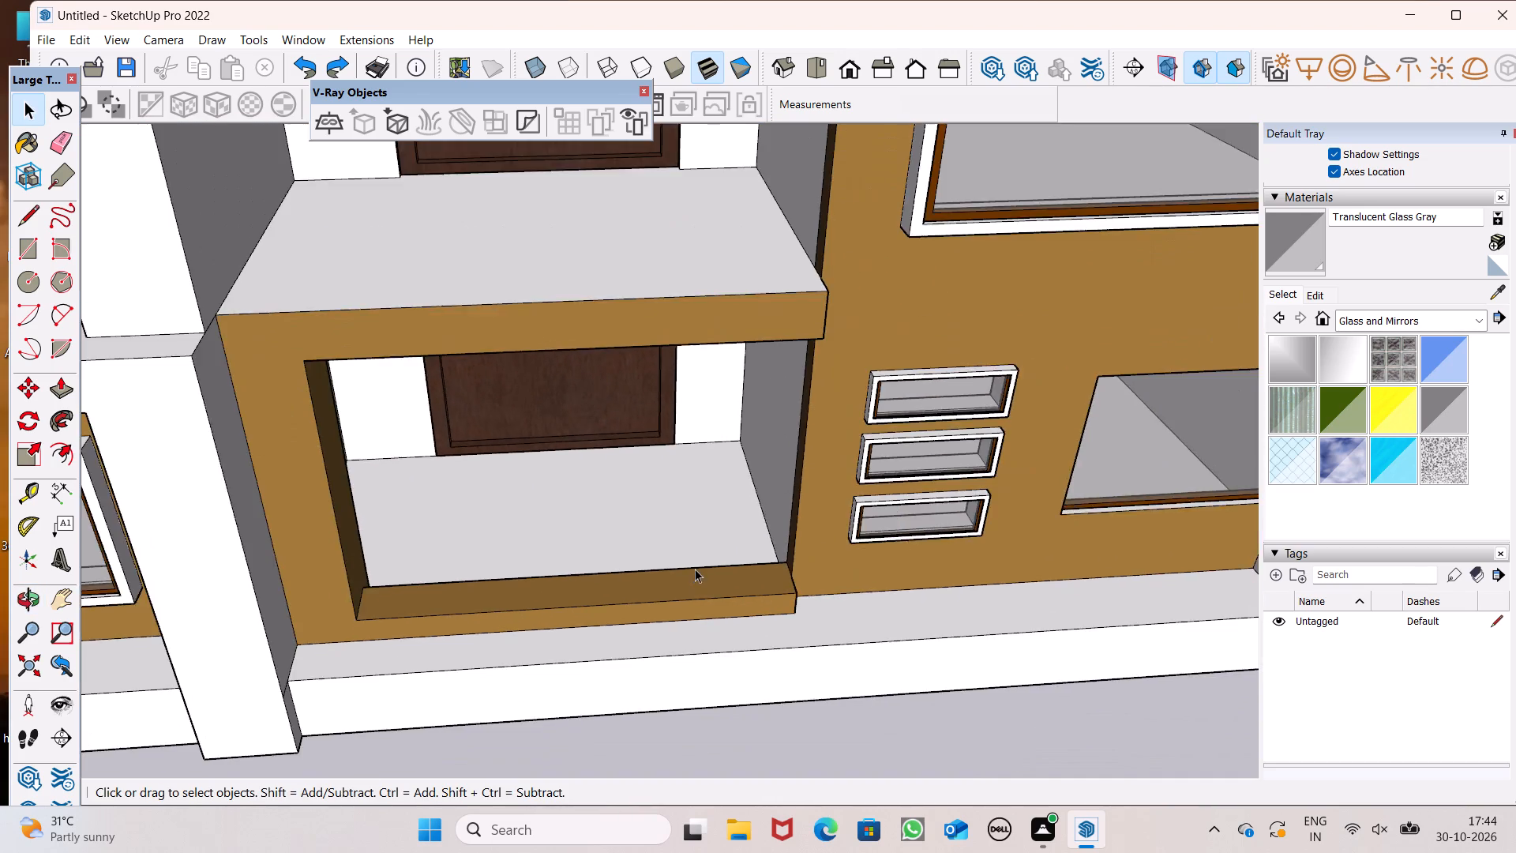
{"action": "middle_click_drag", "start_coordinate": [700, 569], "coordinate": [660, 636]}
{"action": "scroll", "coordinate": [664, 633], "scroll_direction": "up", "scroll_amount": 1}
{"action": "left_click", "coordinate": [16, 495]}
{"action": "scroll", "coordinate": [286, 502], "scroll_direction": "down", "scroll_amount": 2}
{"action": "middle_click_drag", "start_coordinate": [386, 558], "coordinate": [378, 634]}
{"action": "scroll", "coordinate": [457, 578], "scroll_direction": "up", "scroll_amount": 8}
{"action": "scroll", "coordinate": [487, 565], "scroll_direction": "down", "scroll_amount": 1}
{"action": "scroll", "coordinate": [691, 564], "scroll_direction": "up", "scroll_amount": 1}
{"action": "scroll", "coordinate": [752, 551], "scroll_direction": "down", "scroll_amount": 1}
{"action": "scroll", "coordinate": [774, 546], "scroll_direction": "up", "scroll_amount": 2}
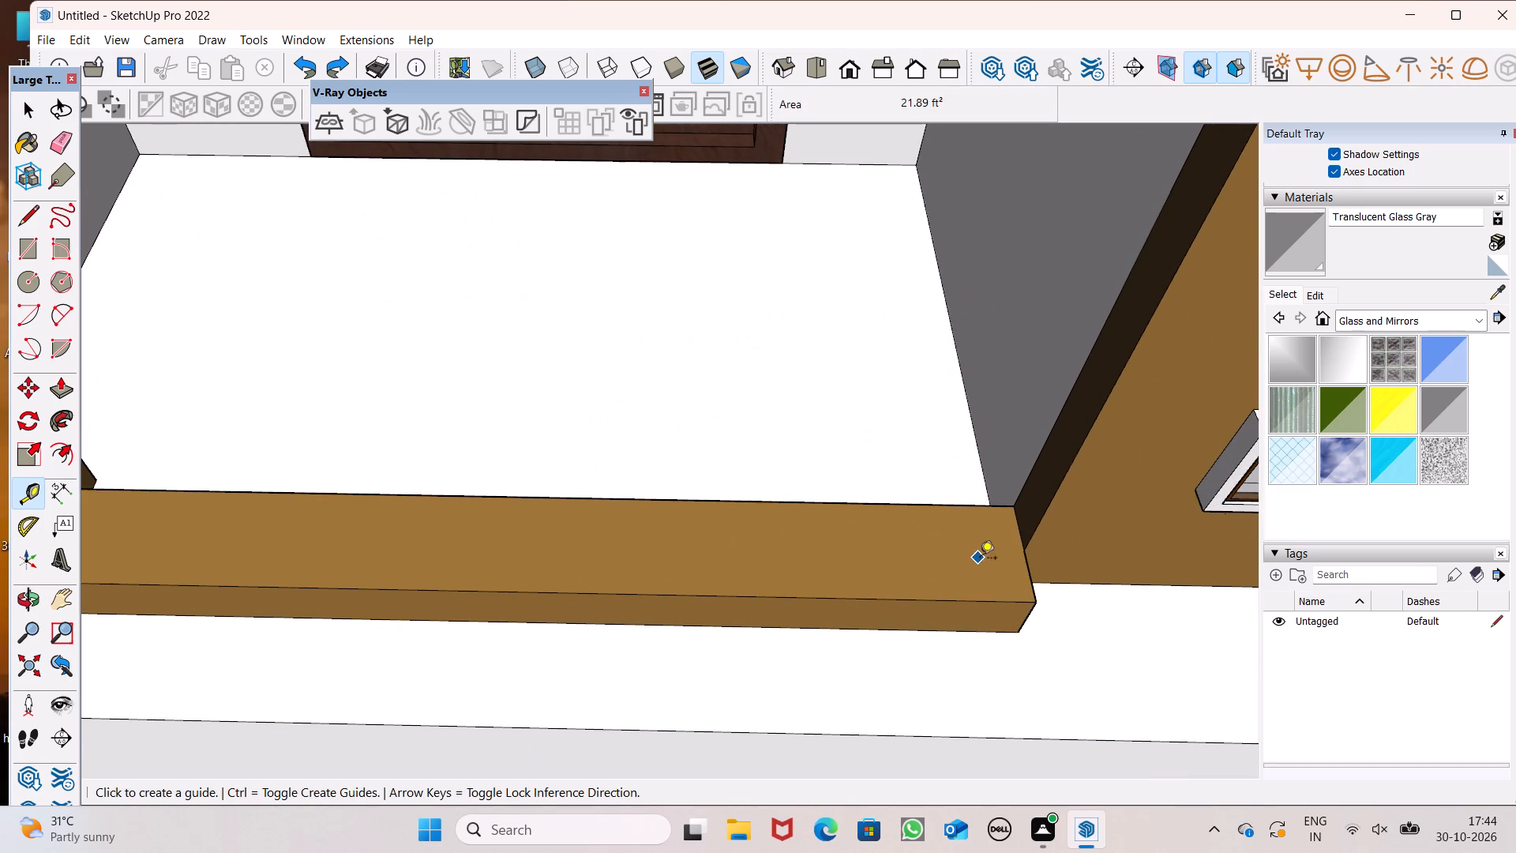
{"action": "scroll", "coordinate": [1064, 484], "scroll_direction": "down", "scroll_amount": 6}
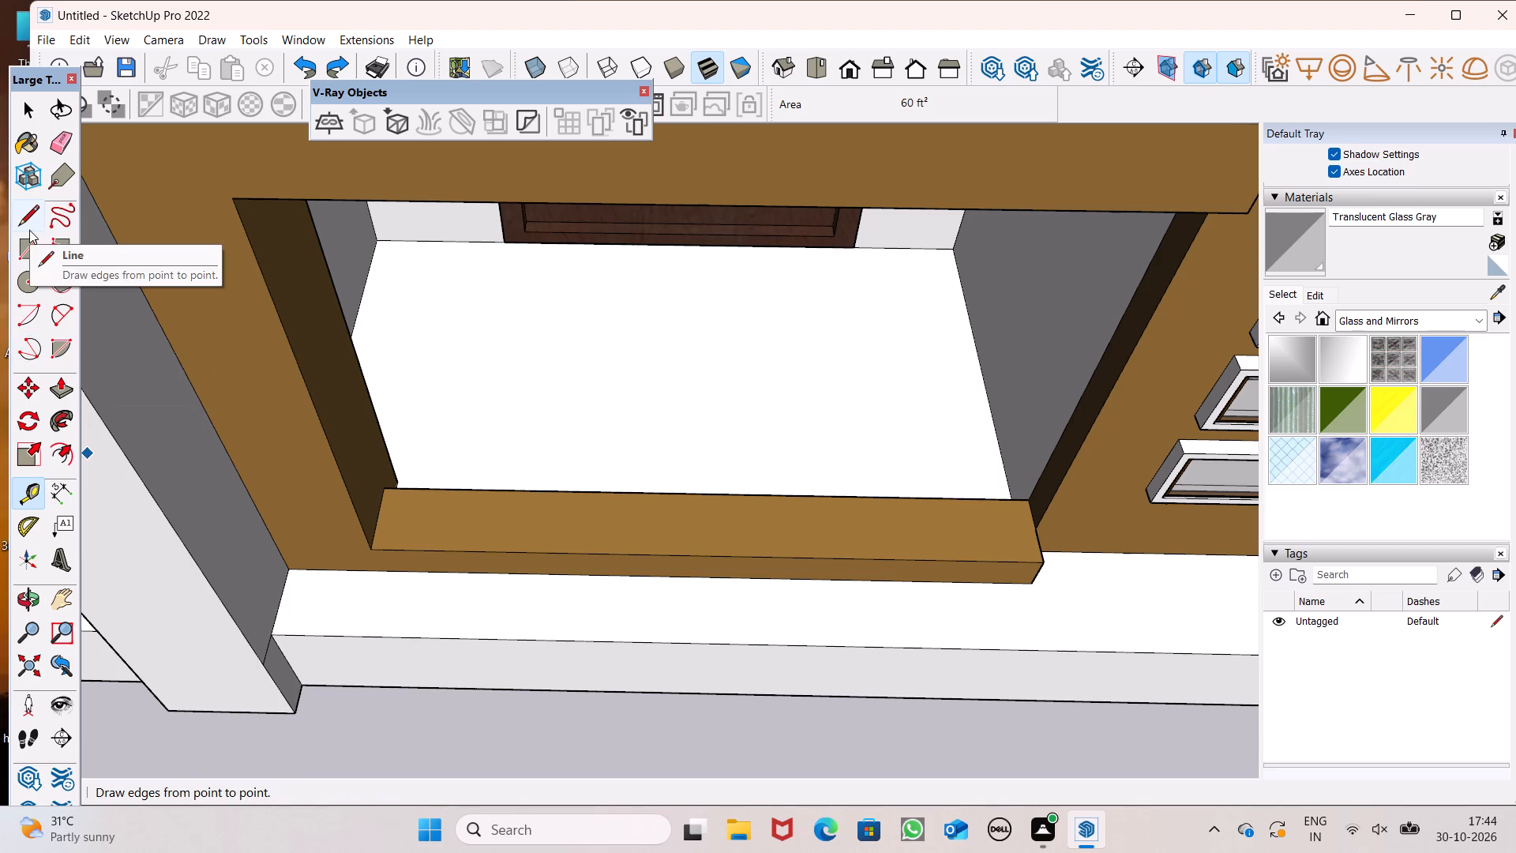
{"action": "left_click", "coordinate": [29, 224]}
{"action": "scroll", "coordinate": [531, 539], "scroll_direction": "up", "scroll_amount": 3}
{"action": "scroll", "coordinate": [1049, 491], "scroll_direction": "down", "scroll_amount": 1}
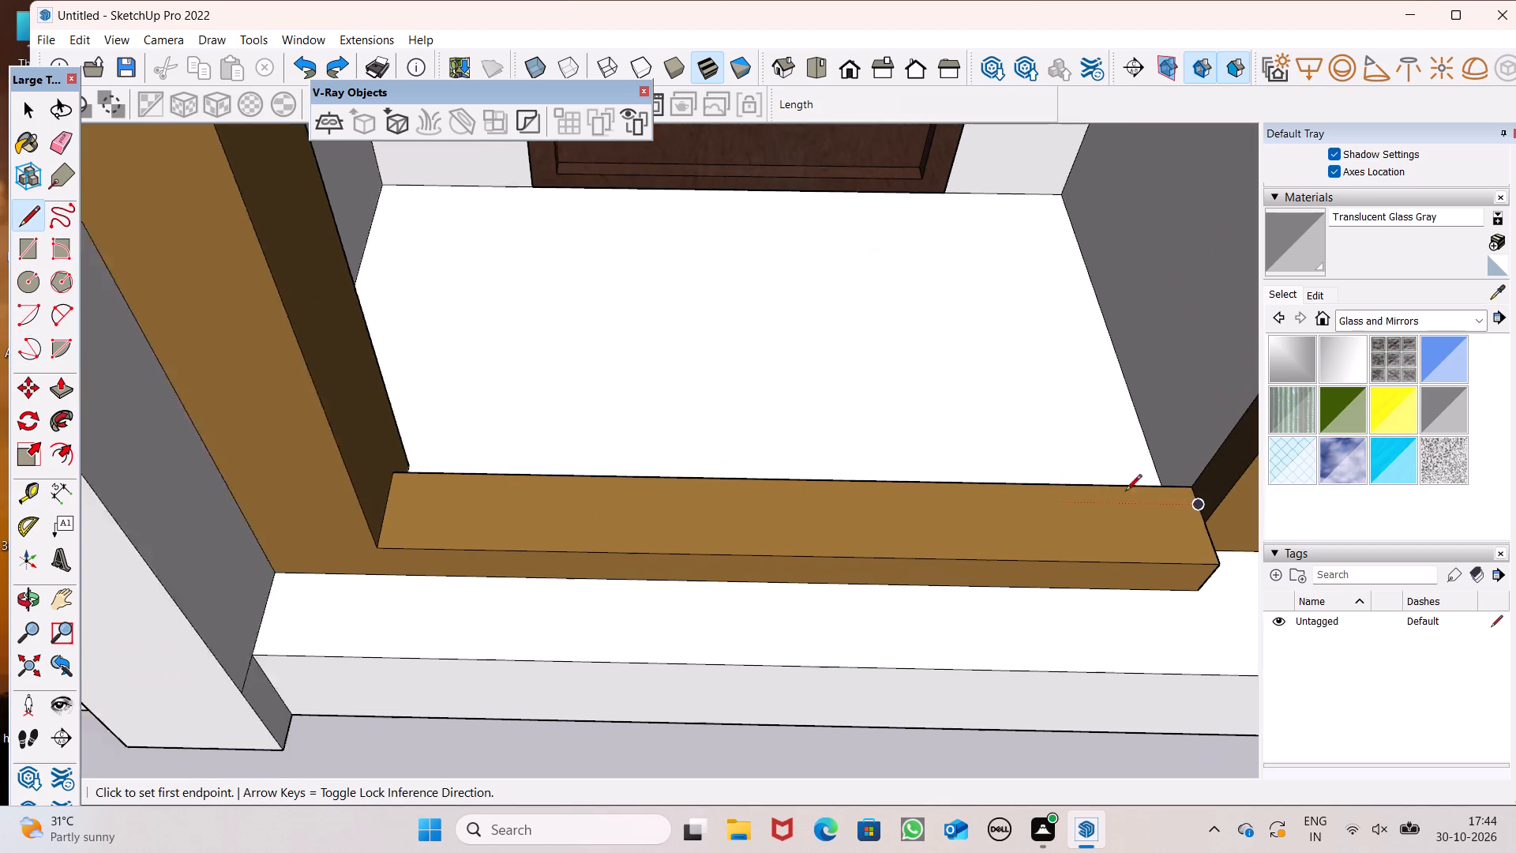
{"action": "scroll", "coordinate": [1125, 492], "scroll_direction": "down", "scroll_amount": 1}
{"action": "scroll", "coordinate": [1191, 487], "scroll_direction": "up", "scroll_amount": 3}
{"action": "left_click", "coordinate": [1204, 532]}
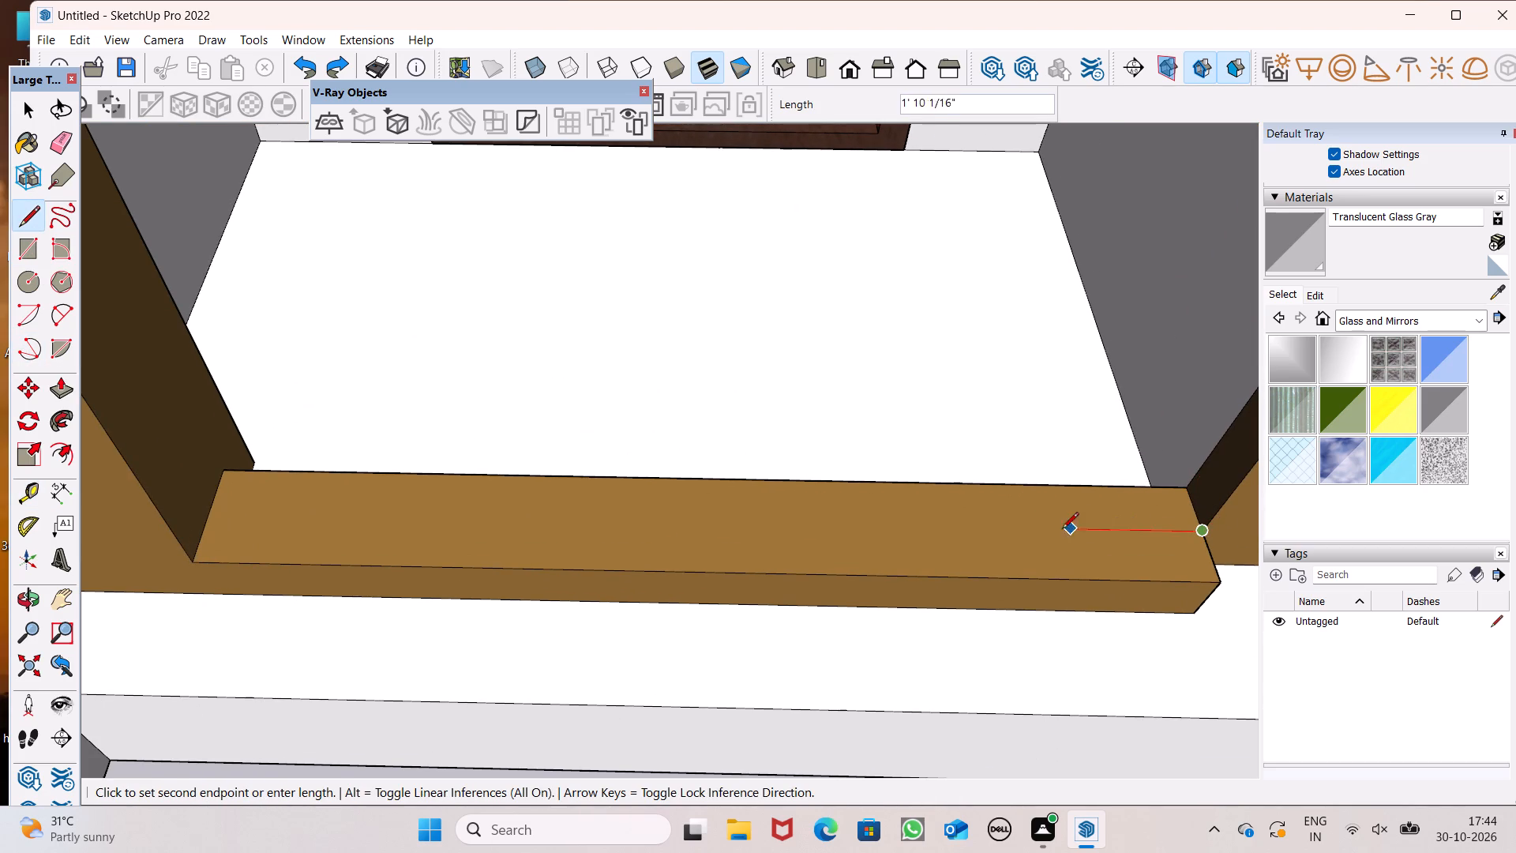
{"action": "scroll", "coordinate": [1062, 530], "scroll_direction": "down", "scroll_amount": 1}
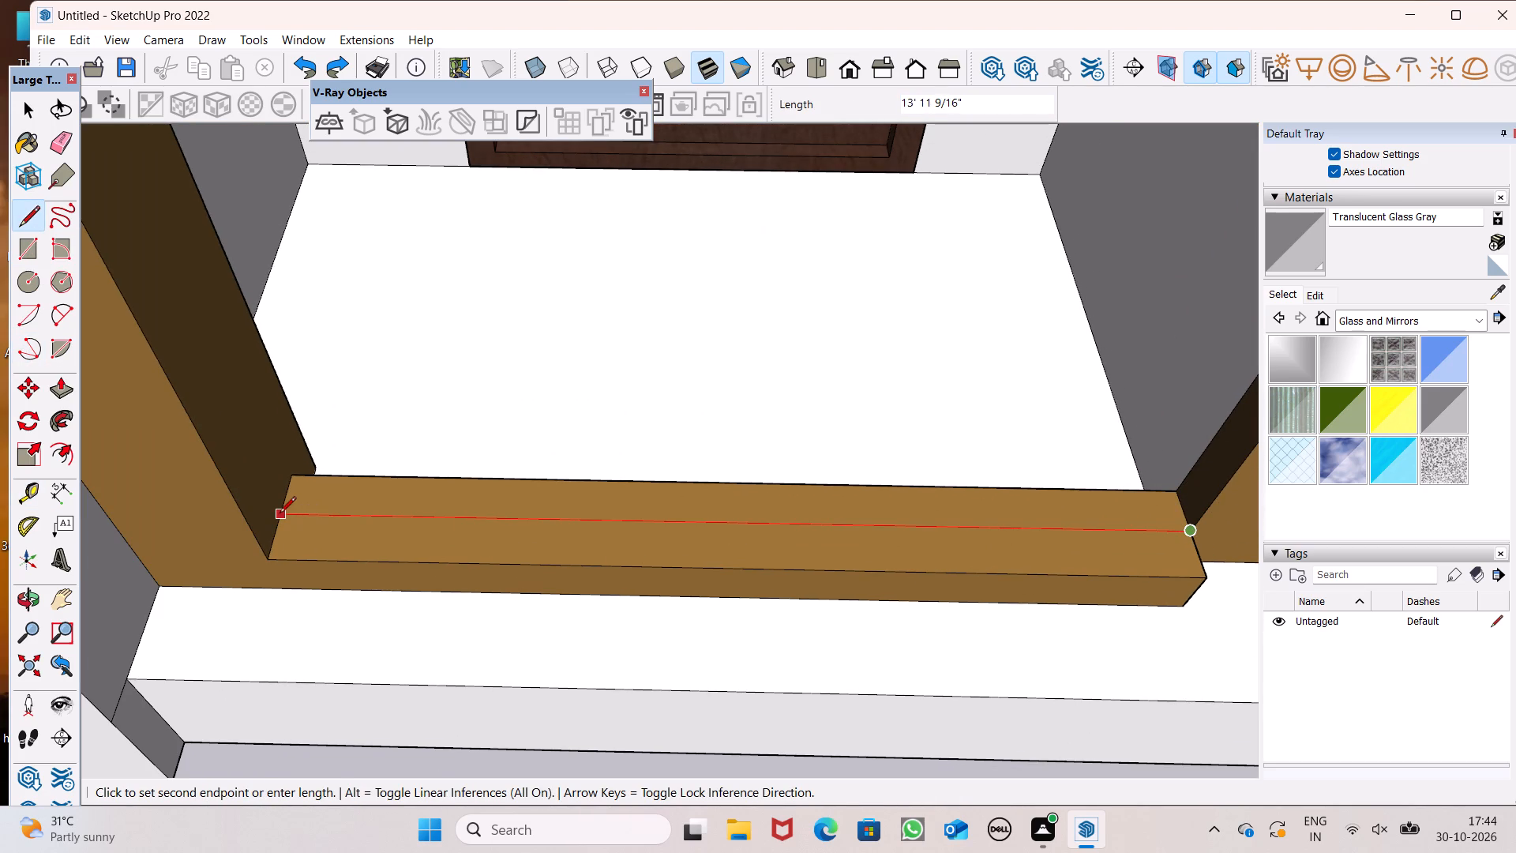
{"action": "left_click", "coordinate": [280, 514]}
Place a guide line 4' above the ledge on the inner face of the ground-floor balcony frame's left jamb.
{"action": "scroll", "coordinate": [576, 472], "scroll_direction": "down", "scroll_amount": 6}
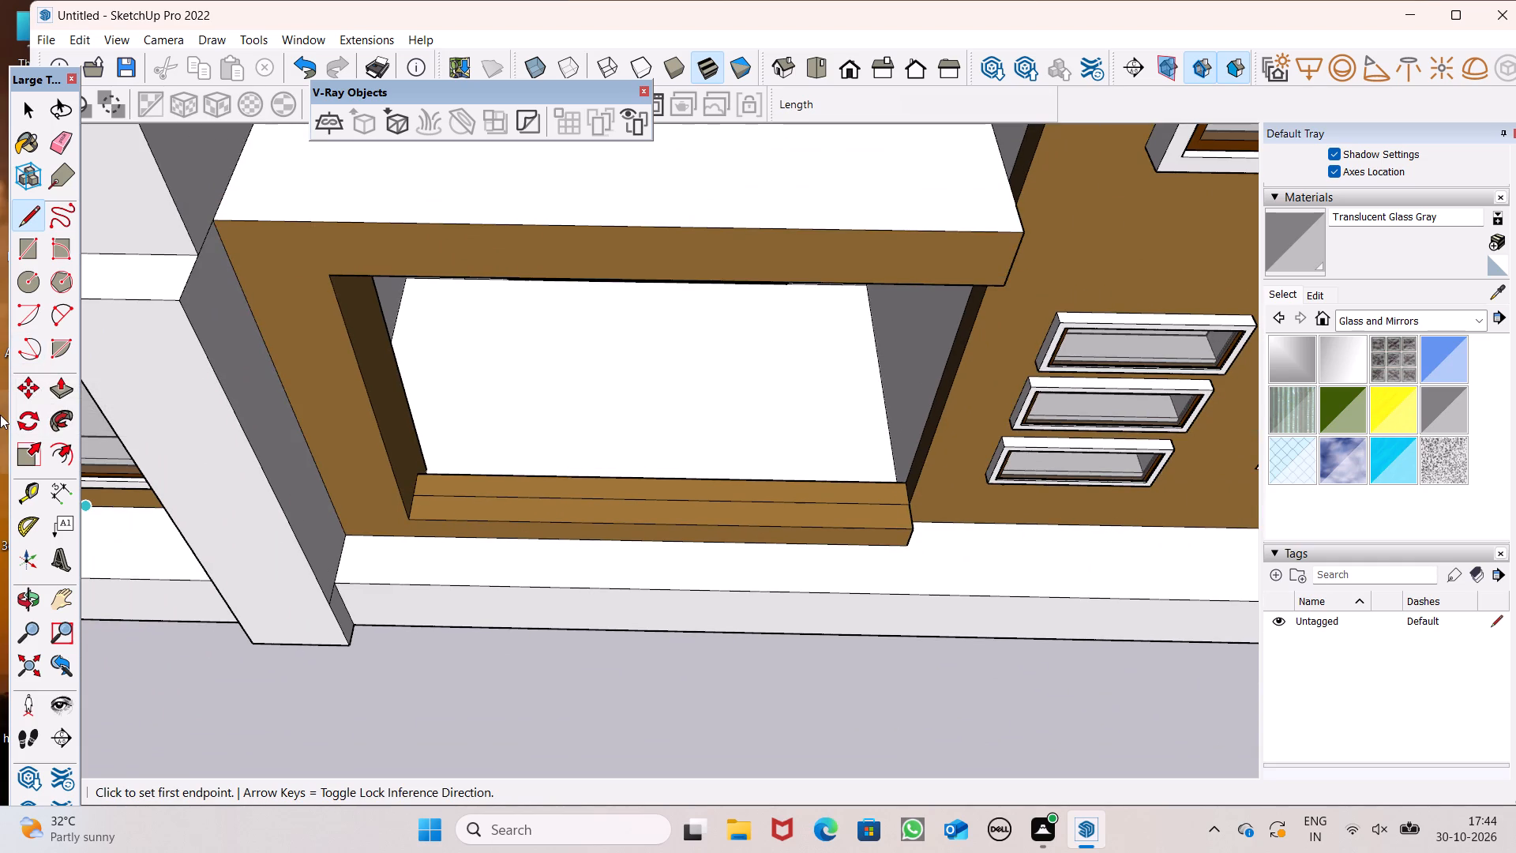
{"action": "scroll", "coordinate": [706, 468], "scroll_direction": "down", "scroll_amount": 3}
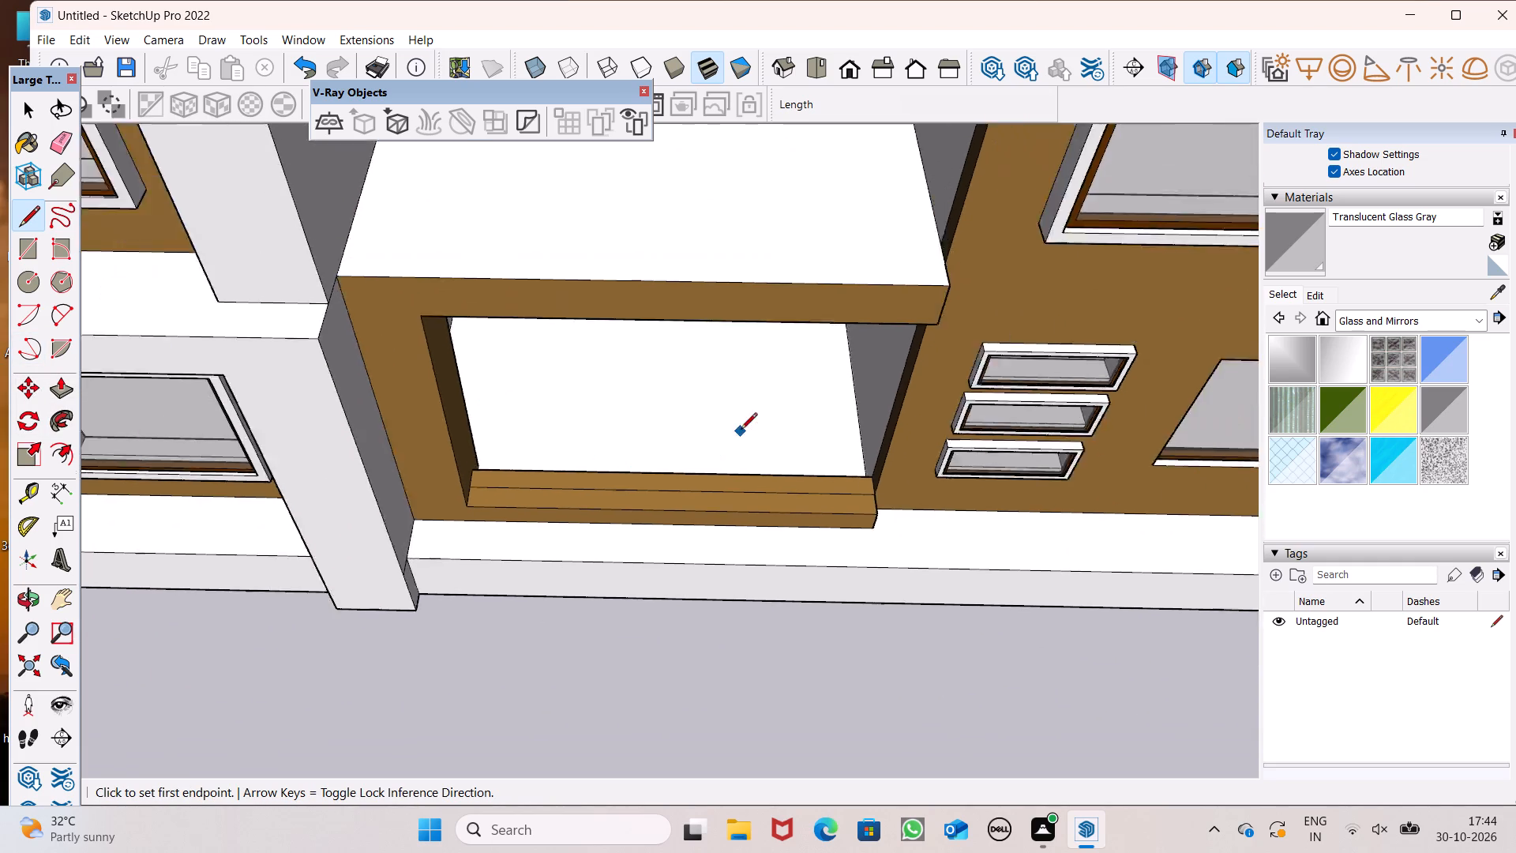
{"action": "scroll", "coordinate": [741, 430], "scroll_direction": "down", "scroll_amount": 2}
{"action": "scroll", "coordinate": [831, 434], "scroll_direction": "down", "scroll_amount": 4}
{"action": "middle_click_drag", "start_coordinate": [827, 486], "coordinate": [861, 514]}
{"action": "scroll", "coordinate": [861, 516], "scroll_direction": "up", "scroll_amount": 1}
{"action": "scroll", "coordinate": [760, 477], "scroll_direction": "up", "scroll_amount": 1}
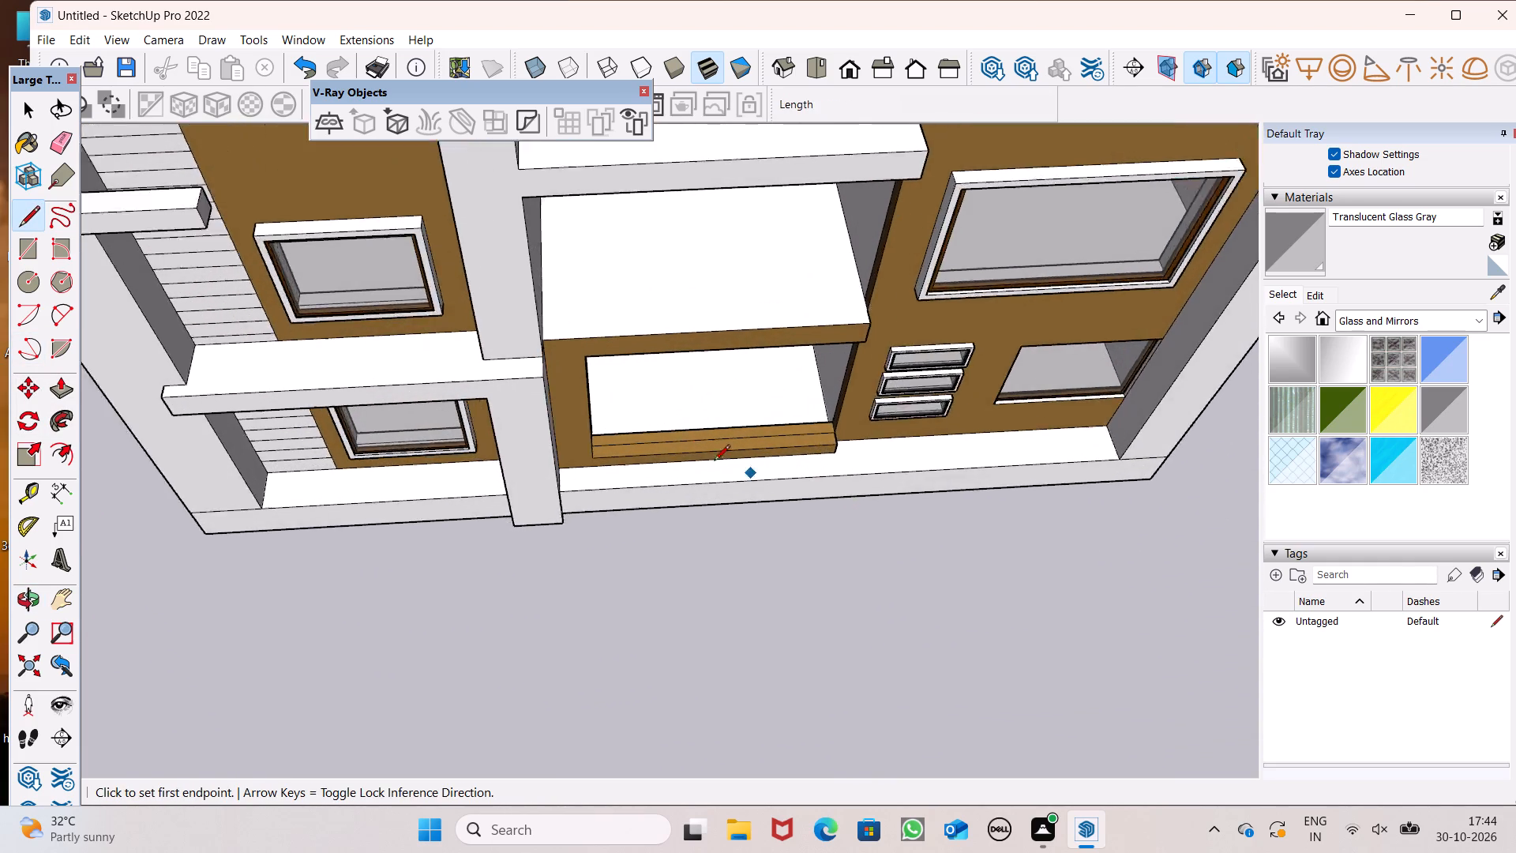
{"action": "scroll", "coordinate": [714, 462], "scroll_direction": "up", "scroll_amount": 4}
{"action": "scroll", "coordinate": [962, 311], "scroll_direction": "up", "scroll_amount": 1}
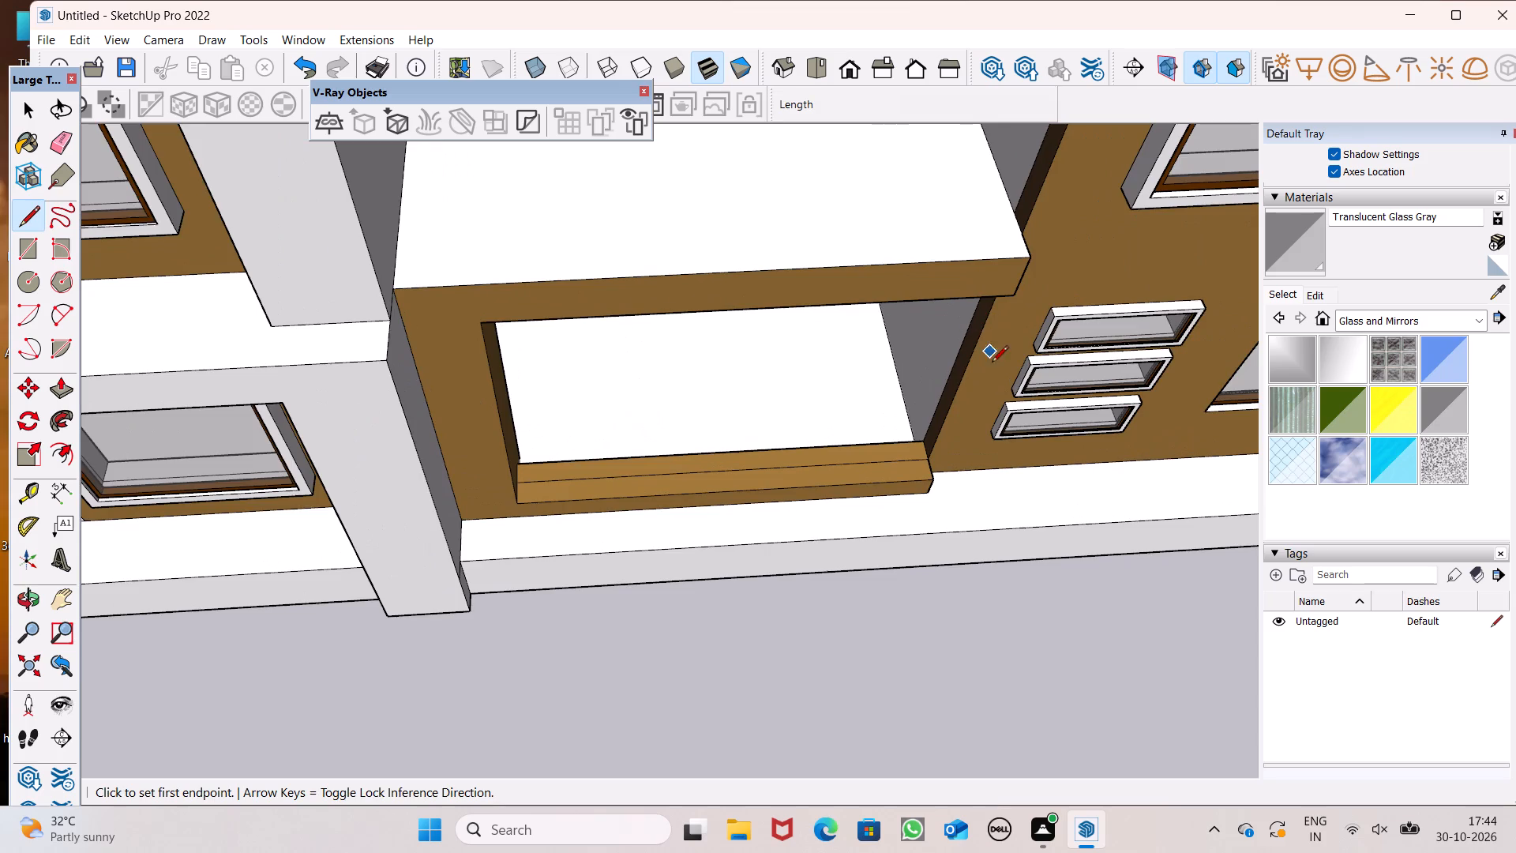
{"action": "scroll", "coordinate": [988, 376], "scroll_direction": "up", "scroll_amount": 1}
{"action": "middle_click_drag", "start_coordinate": [984, 376], "coordinate": [633, 203]}
{"action": "scroll", "coordinate": [608, 303], "scroll_direction": "up", "scroll_amount": 3}
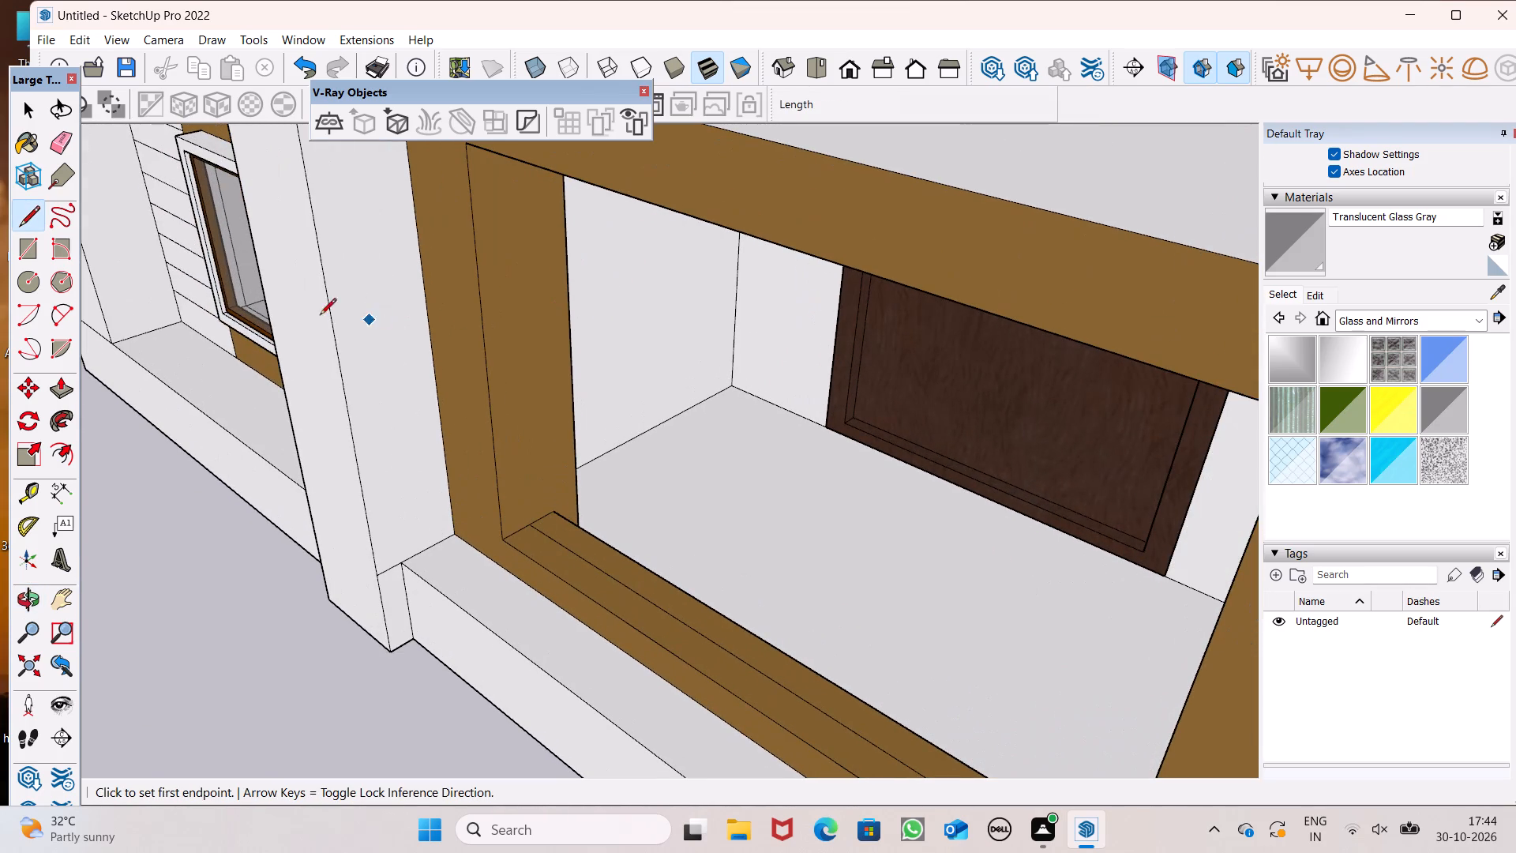
{"action": "left_click", "coordinate": [29, 498]}
{"action": "scroll", "coordinate": [682, 466], "scroll_direction": "down", "scroll_amount": 2}
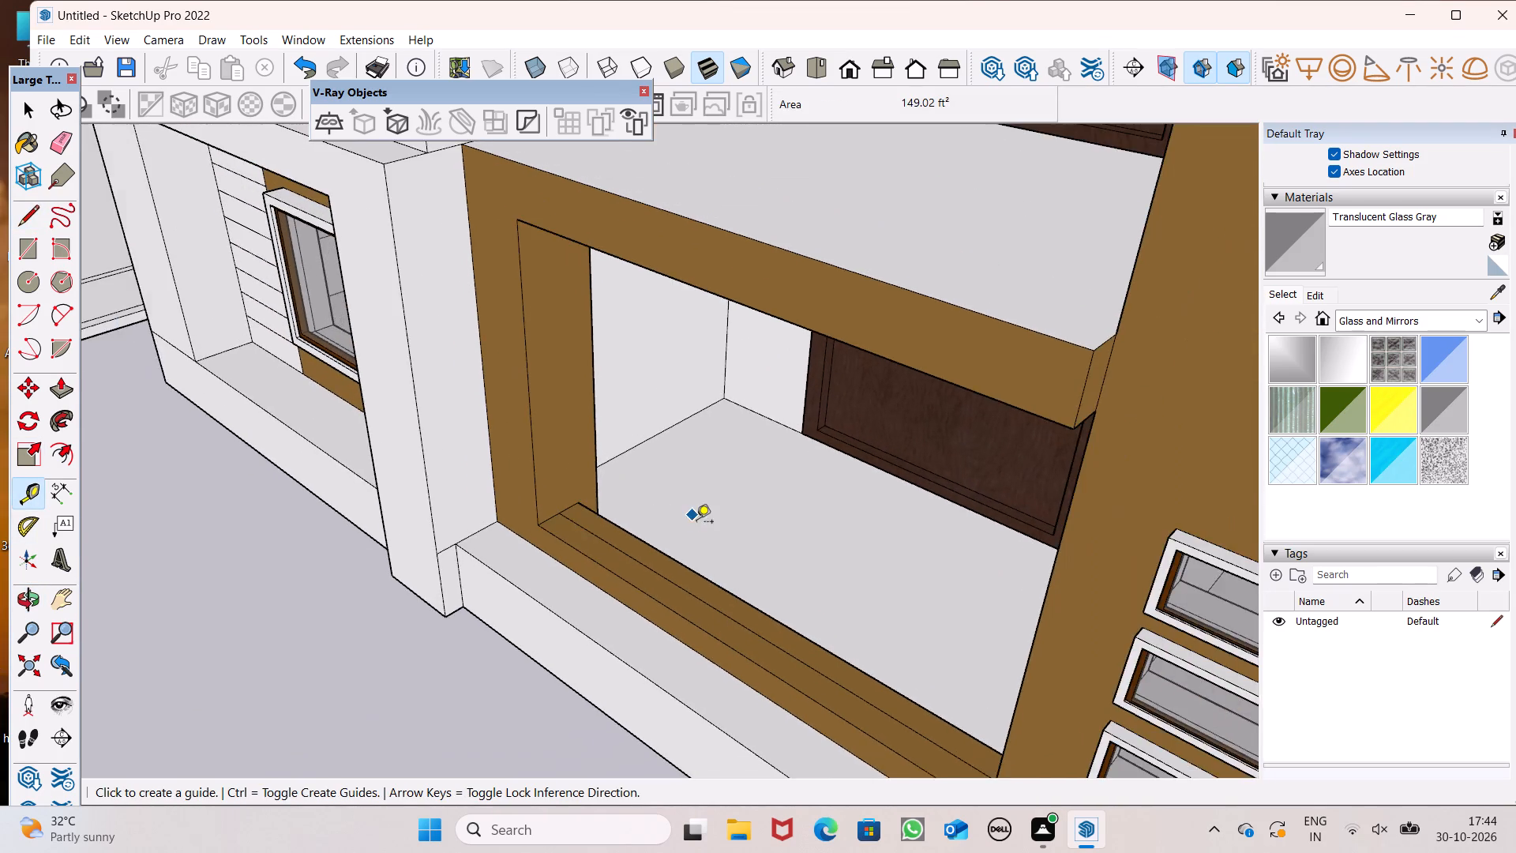
{"action": "middle_click_drag", "start_coordinate": [634, 514], "coordinate": [512, 447]}
{"action": "scroll", "coordinate": [512, 447], "scroll_direction": "up", "scroll_amount": 7}
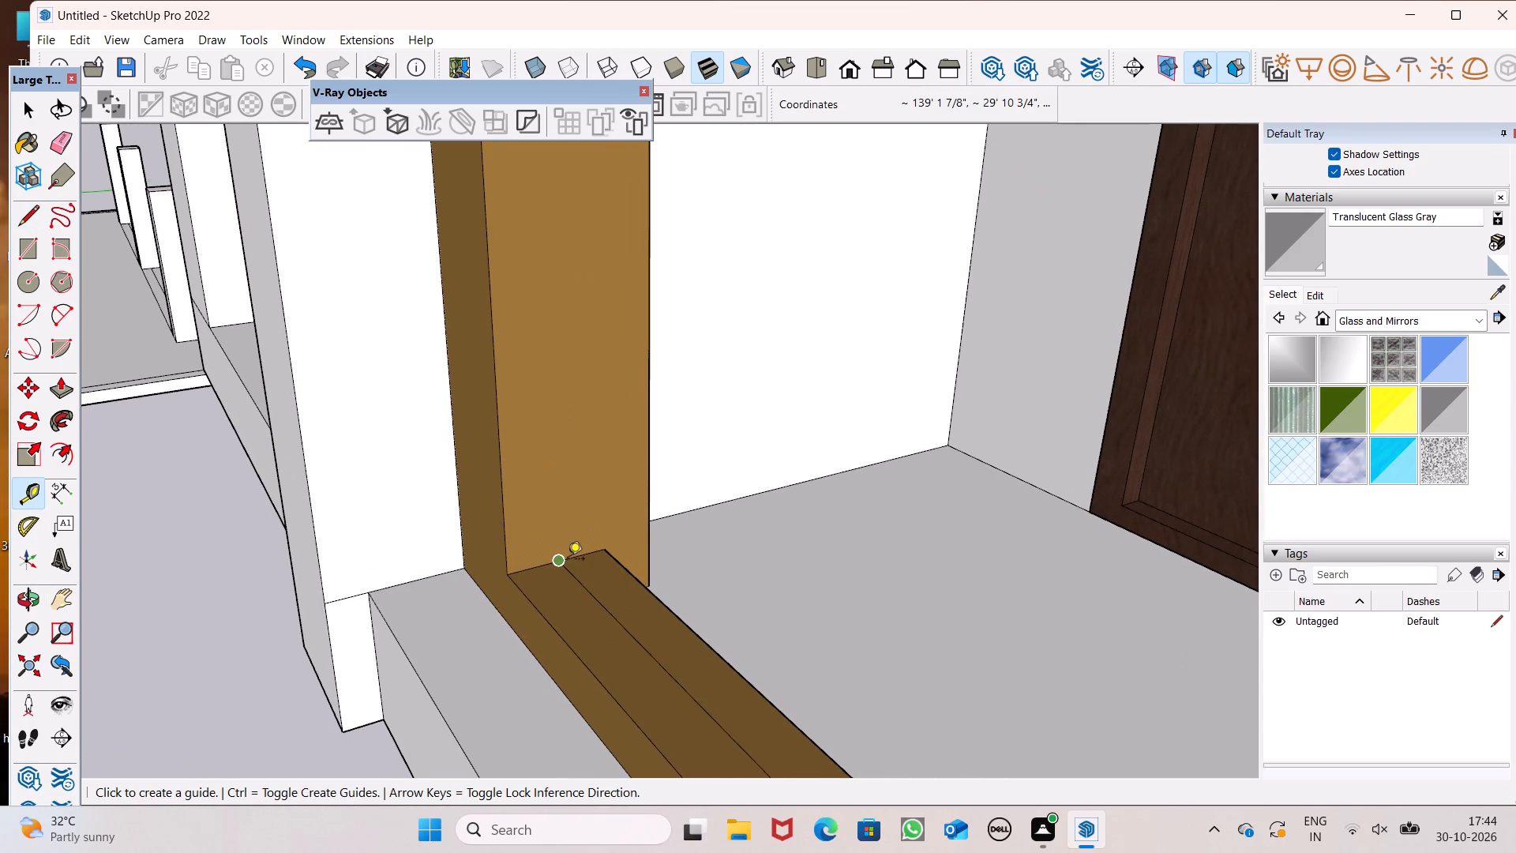
{"action": "left_click_drag", "start_coordinate": [580, 557], "coordinate": [575, 543]}
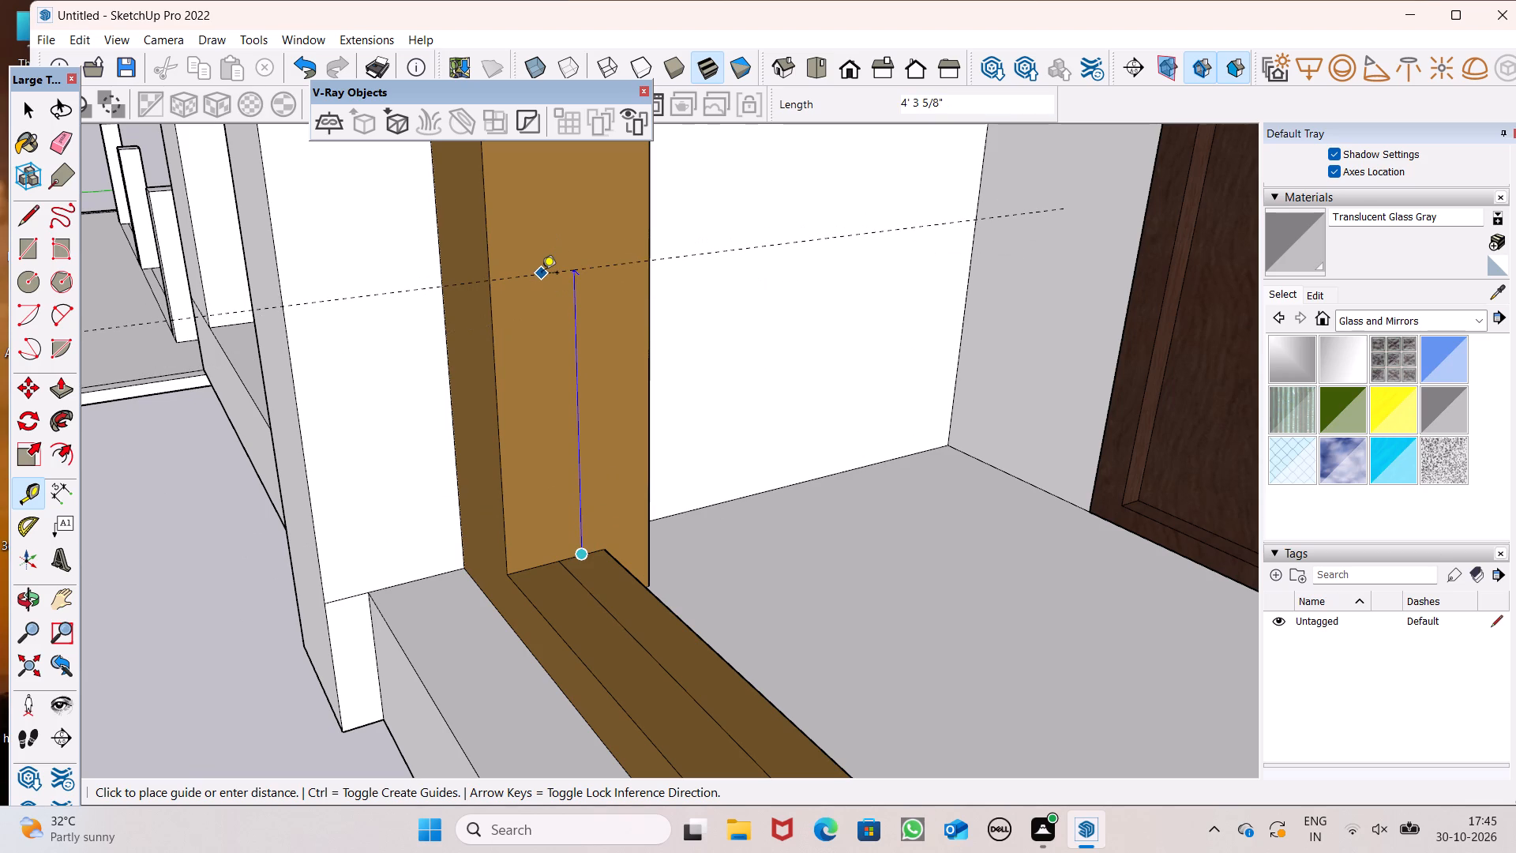
{"action": "type", "text": "4'"}
{"action": "key", "text": "Return"}
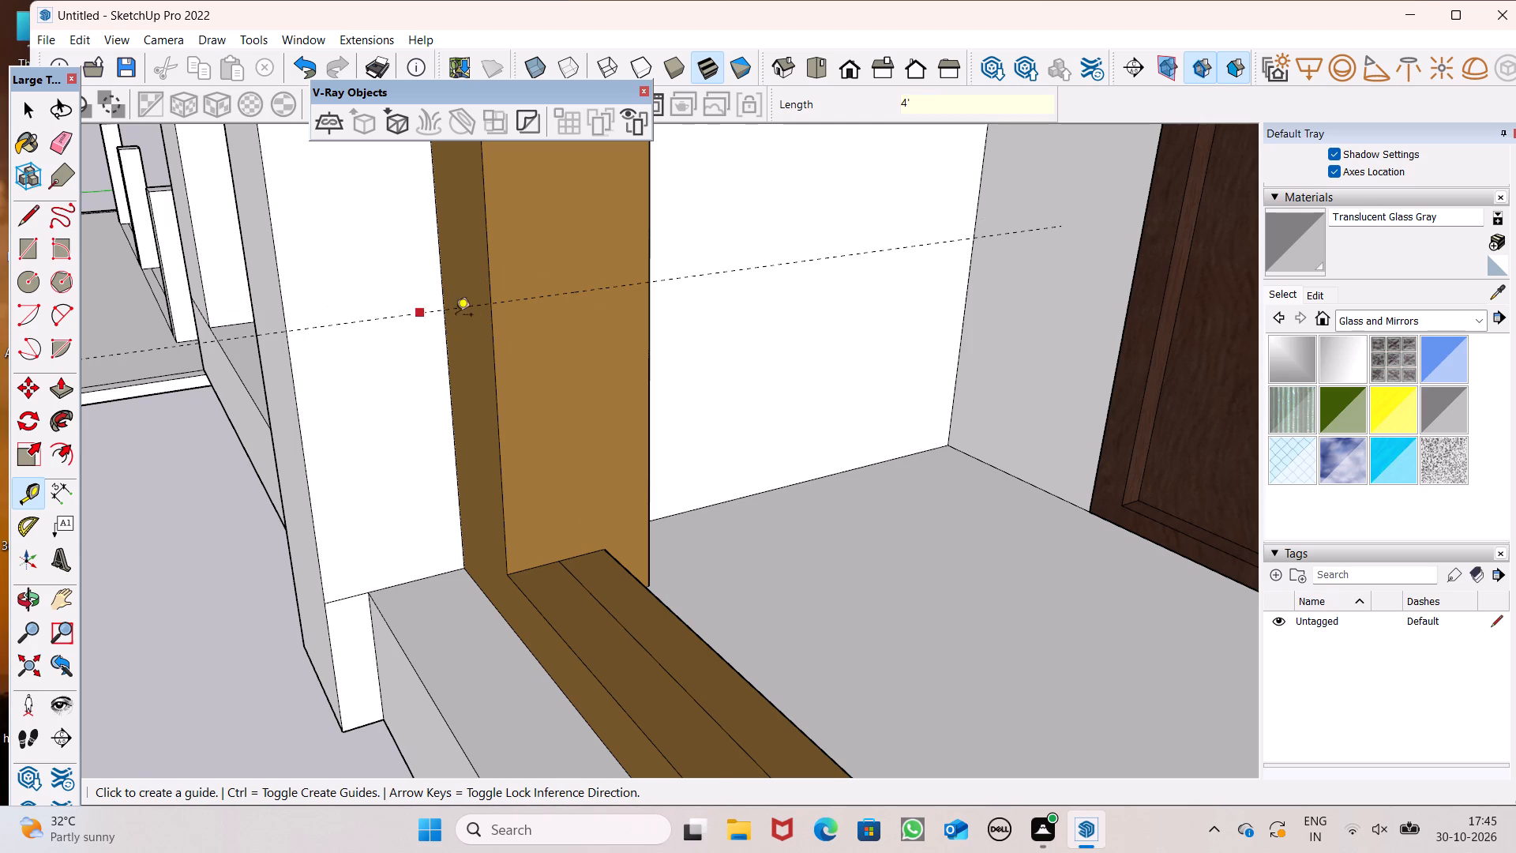
Outline a 9" wide, 4' high rectangle on the jamb's inner face, from the ledge's rear half up to the guide.
{"action": "middle_click_drag", "start_coordinate": [644, 318], "coordinate": [598, 335]}
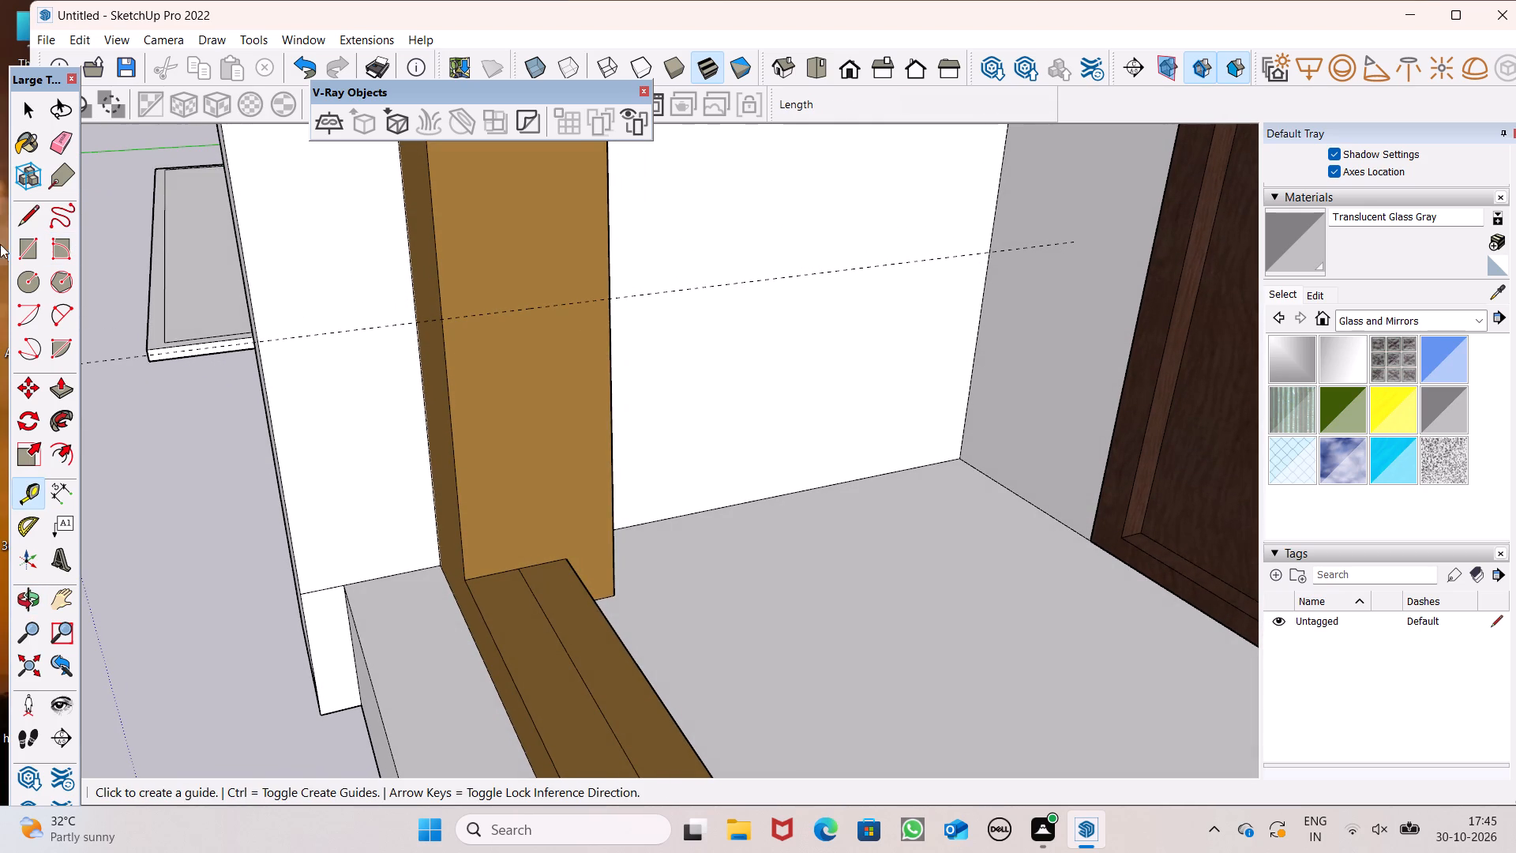
{"action": "left_click", "coordinate": [29, 216]}
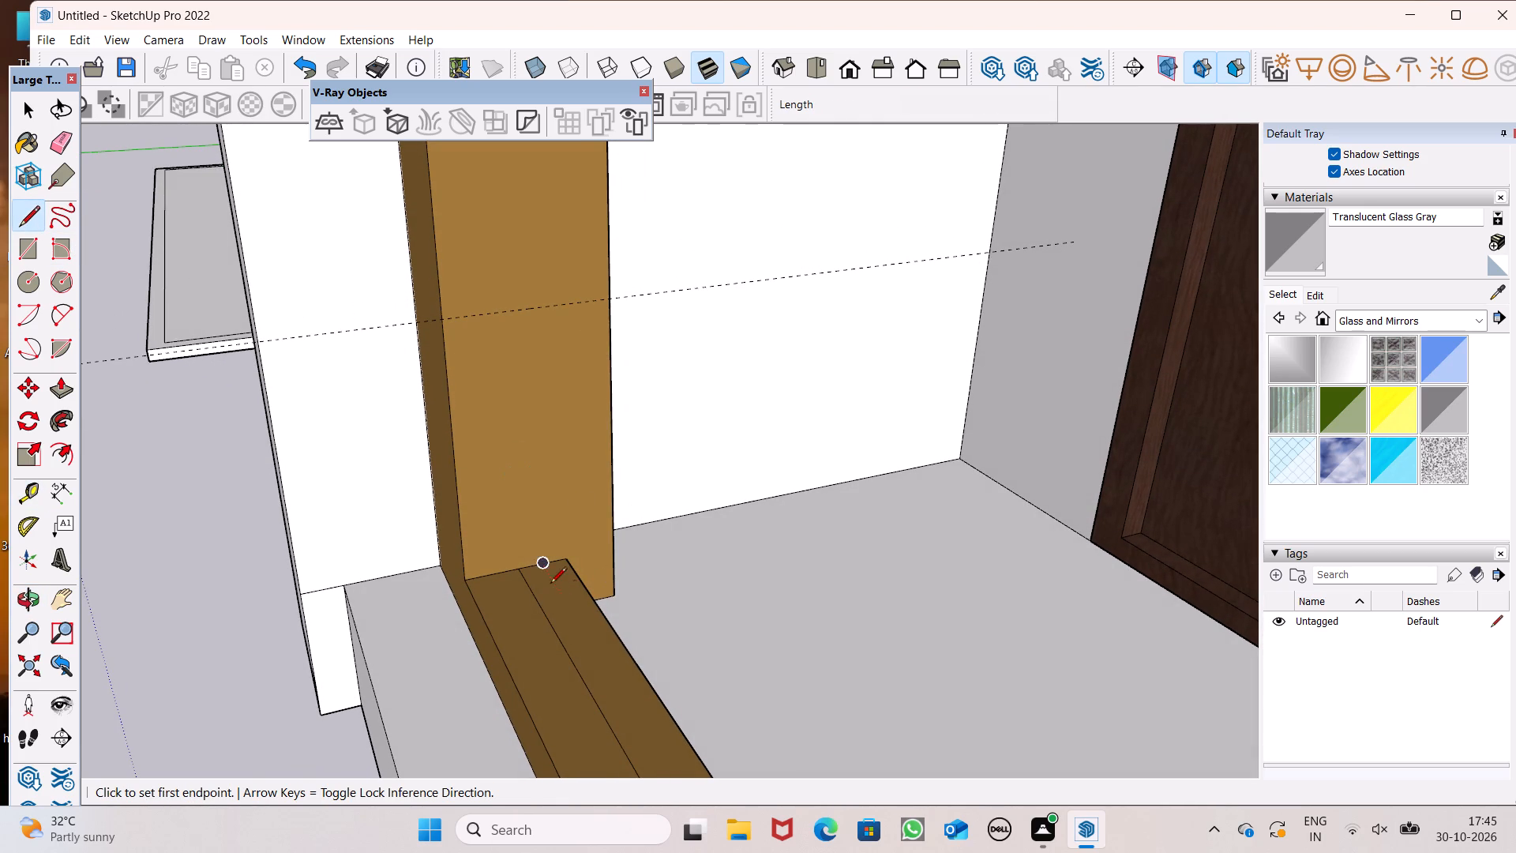
{"action": "left_click_drag", "start_coordinate": [521, 568], "coordinate": [519, 545]}
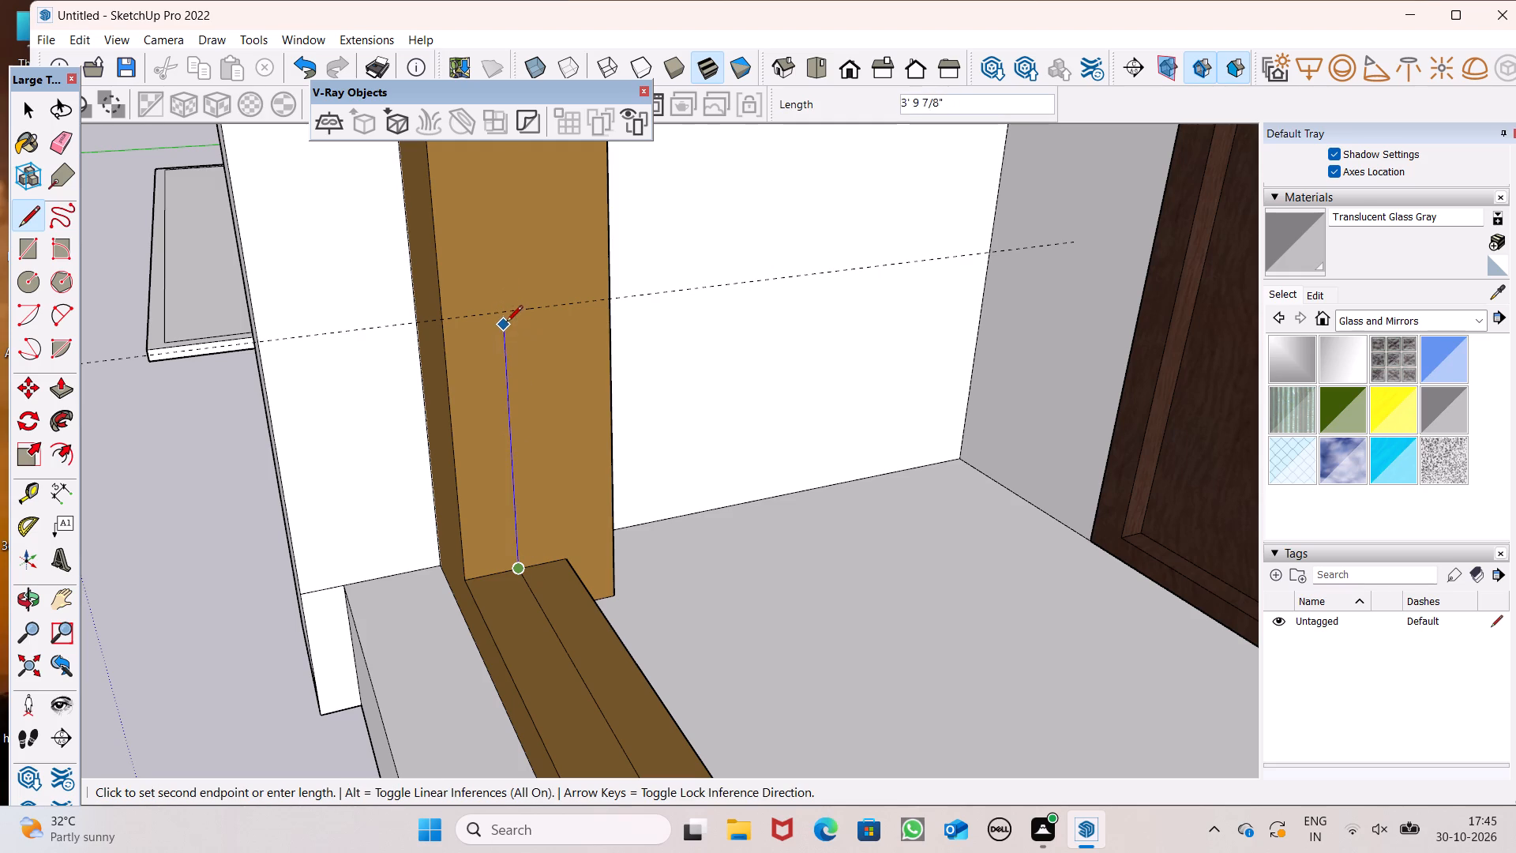
{"action": "left_click", "coordinate": [502, 315]}
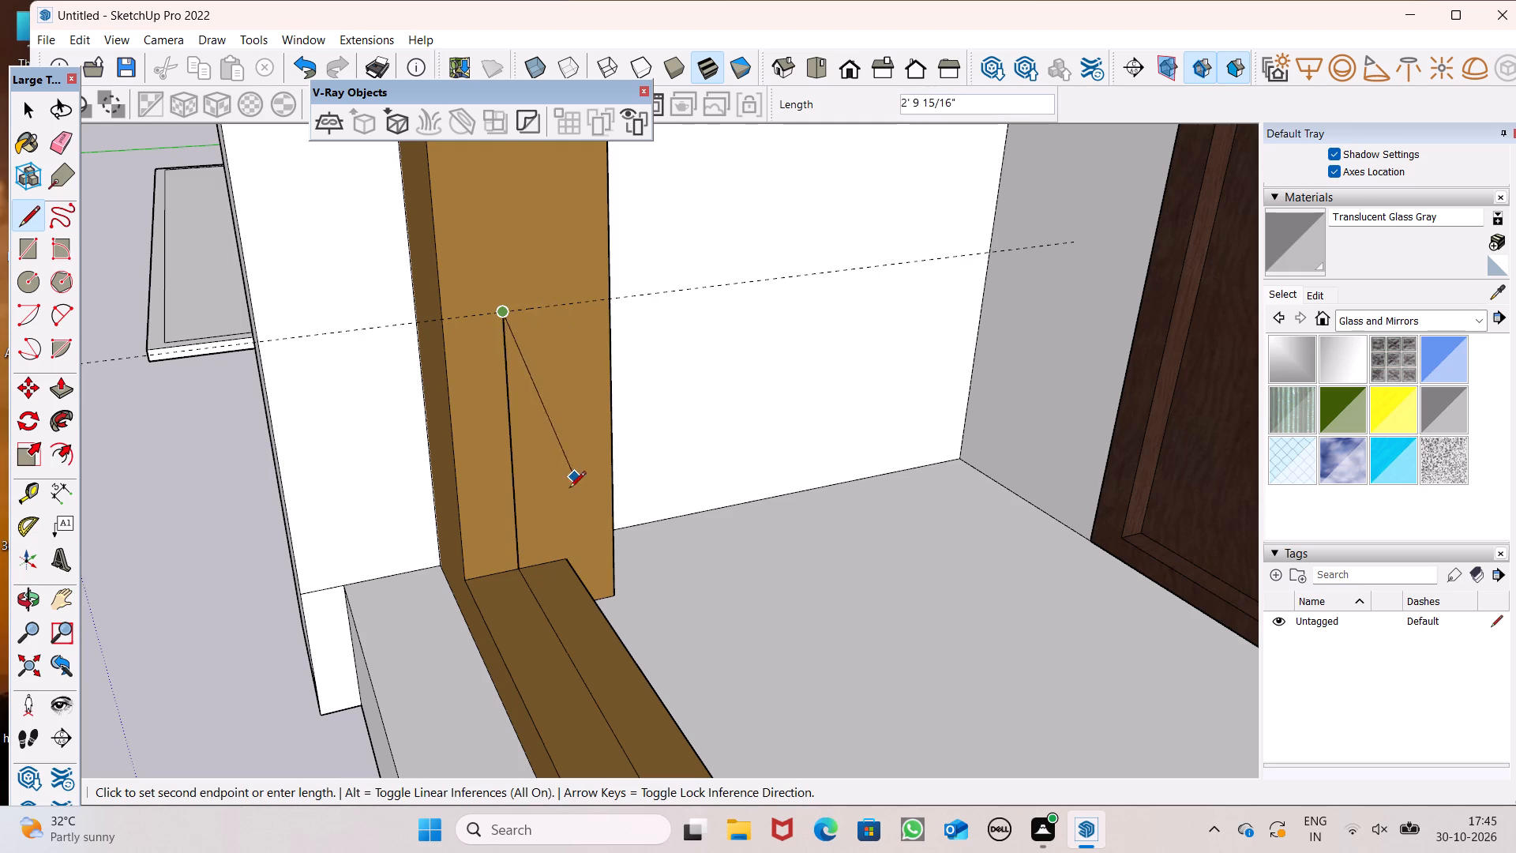
{"action": "key", "text": "space"}
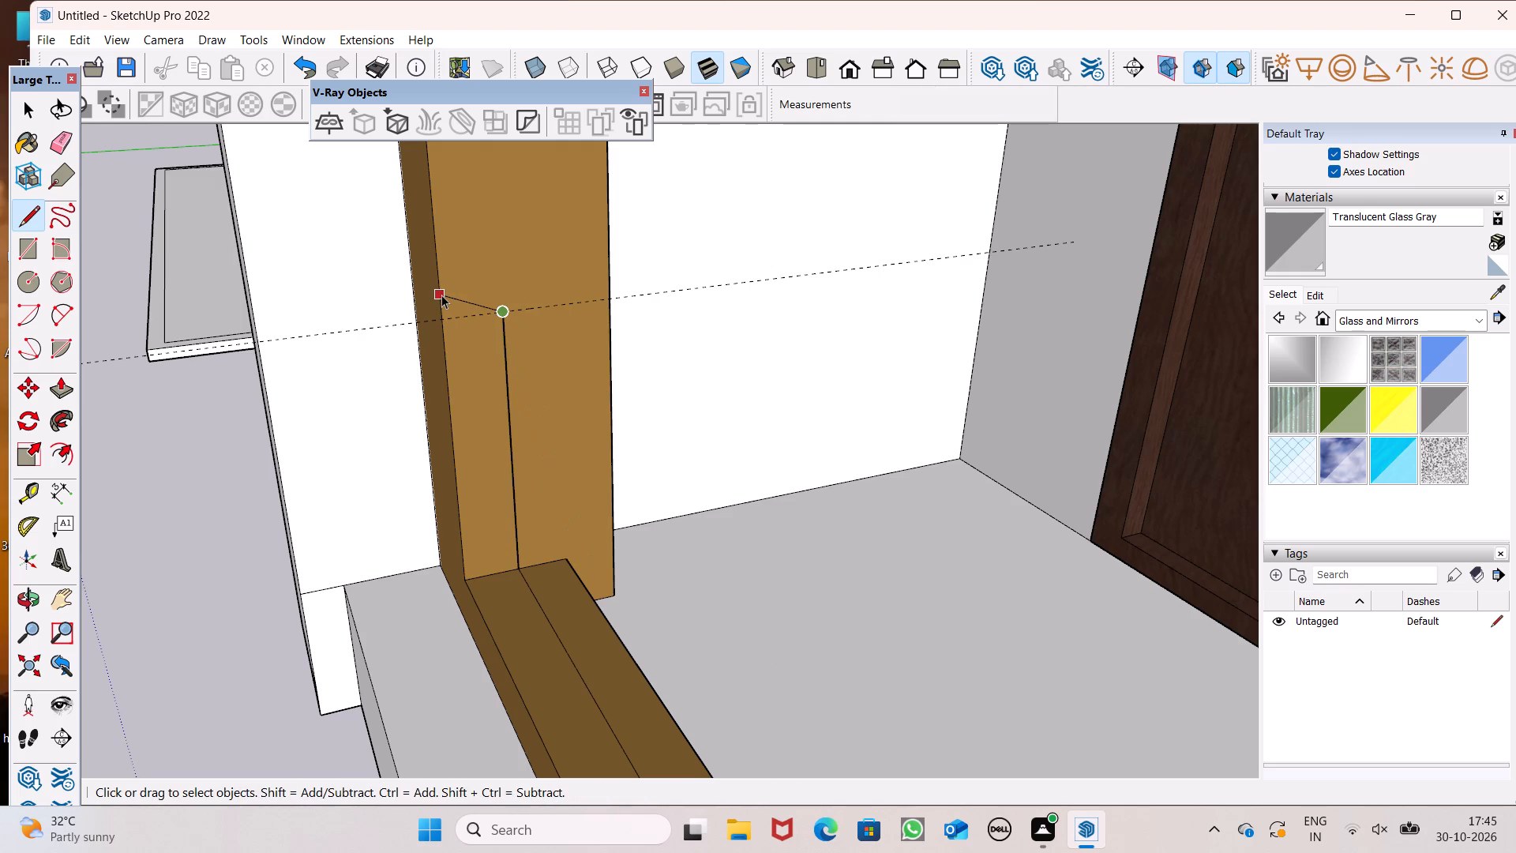
{"action": "left_click", "coordinate": [21, 210]}
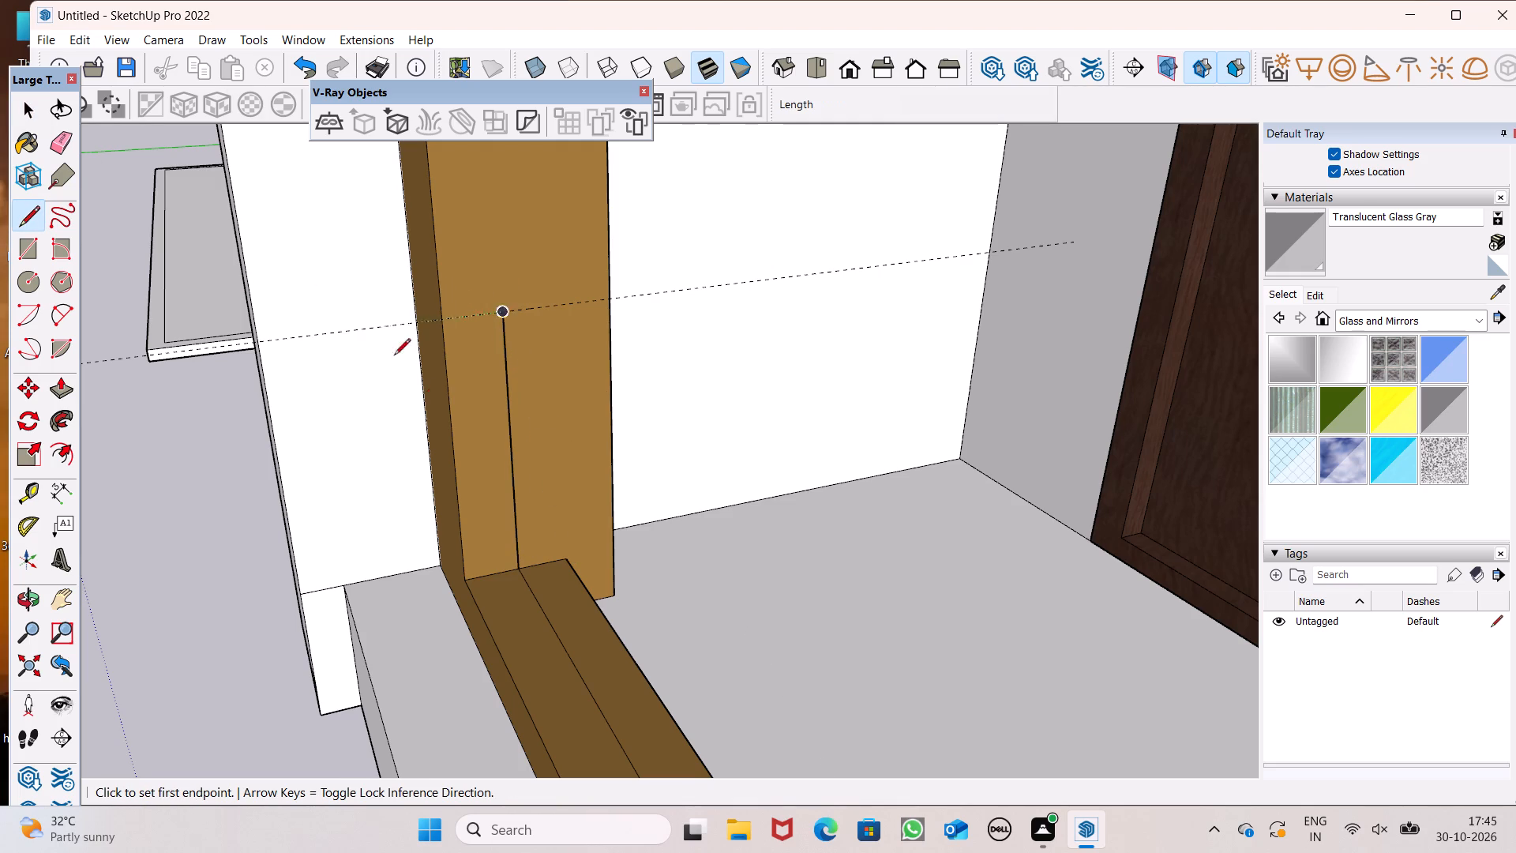
{"action": "left_click", "coordinate": [571, 558]}
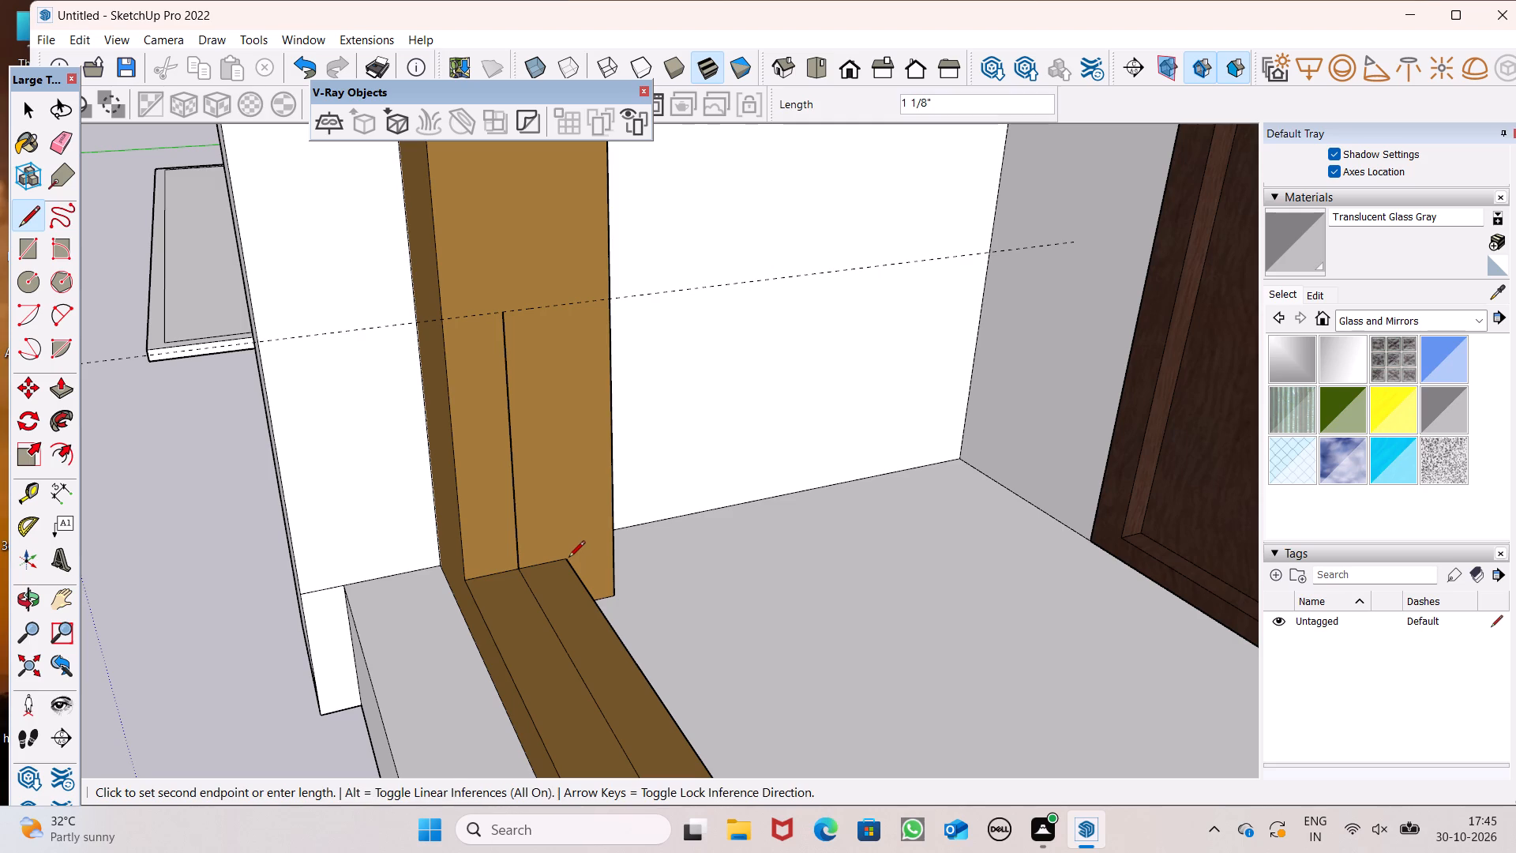
{"action": "left_click", "coordinate": [565, 562]}
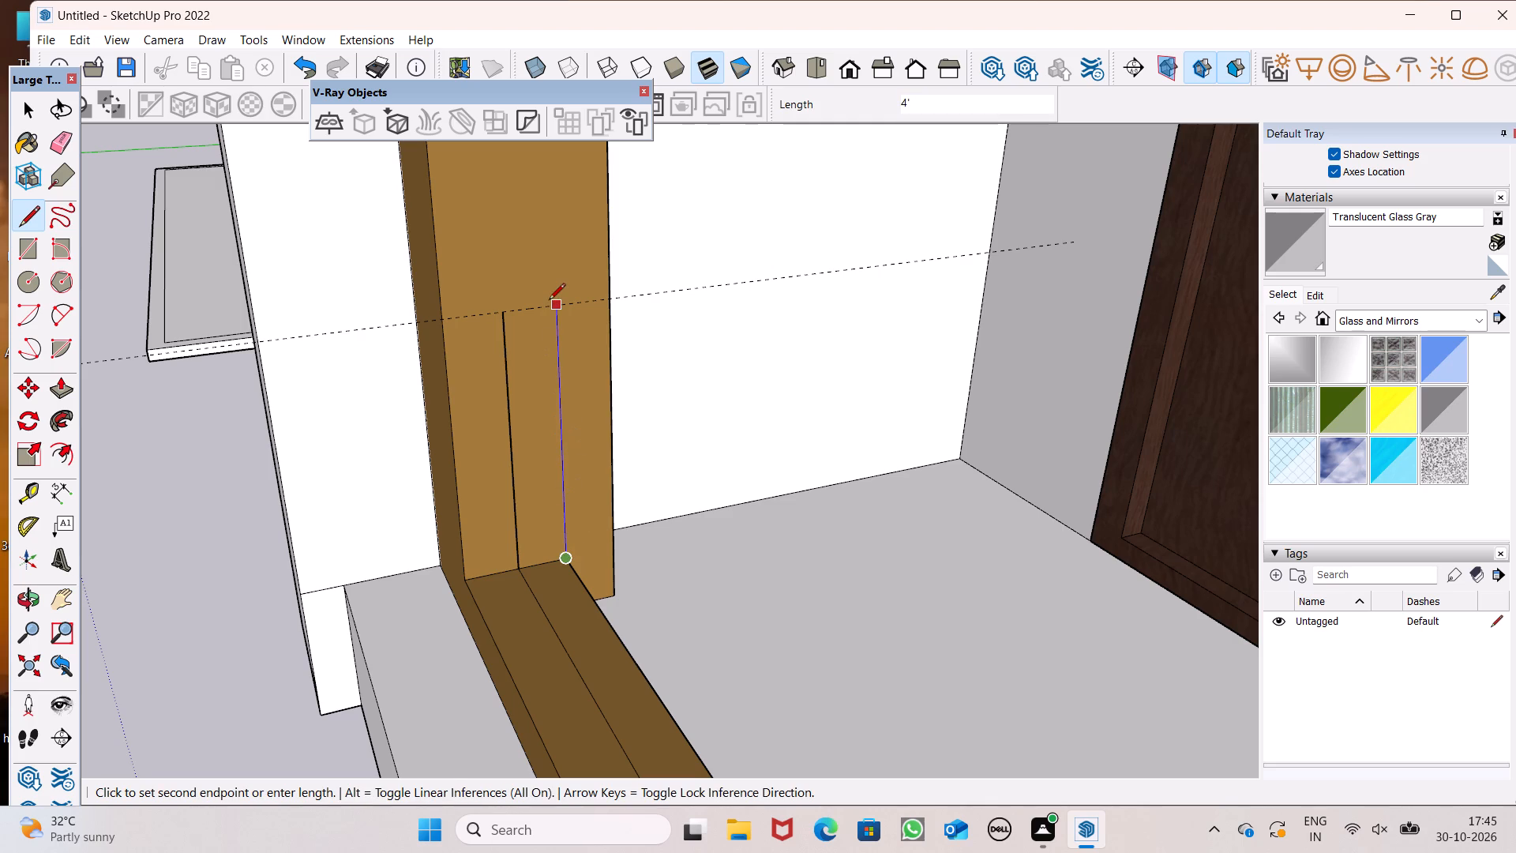
{"action": "left_click", "coordinate": [556, 304]}
{"action": "left_click", "coordinate": [508, 312]}
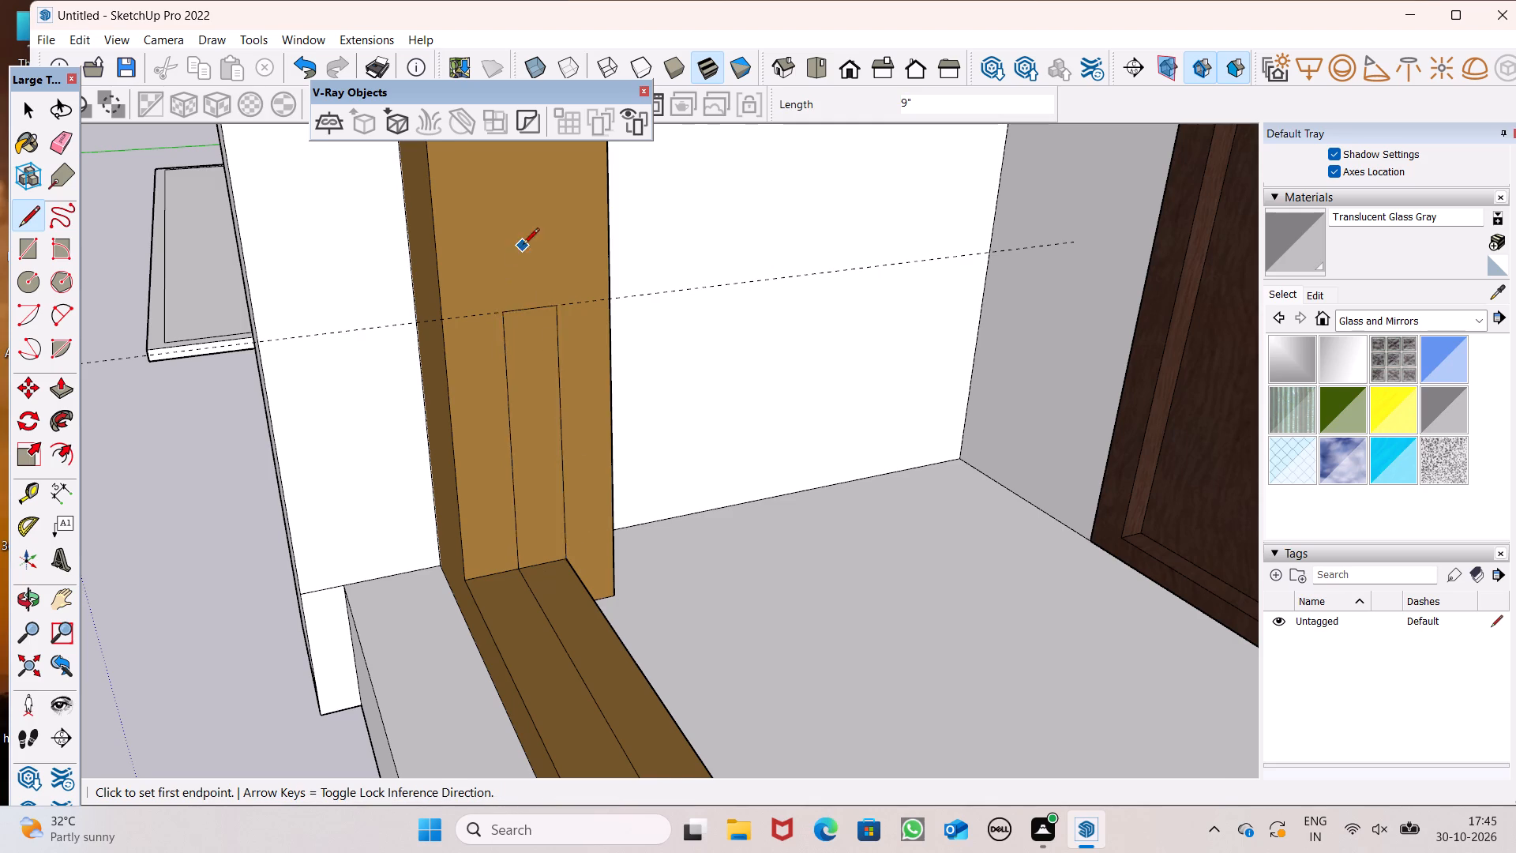
Erase the guide line at the top of the jamb rectangle.
{"action": "scroll", "coordinate": [524, 247], "scroll_direction": "down", "scroll_amount": 6}
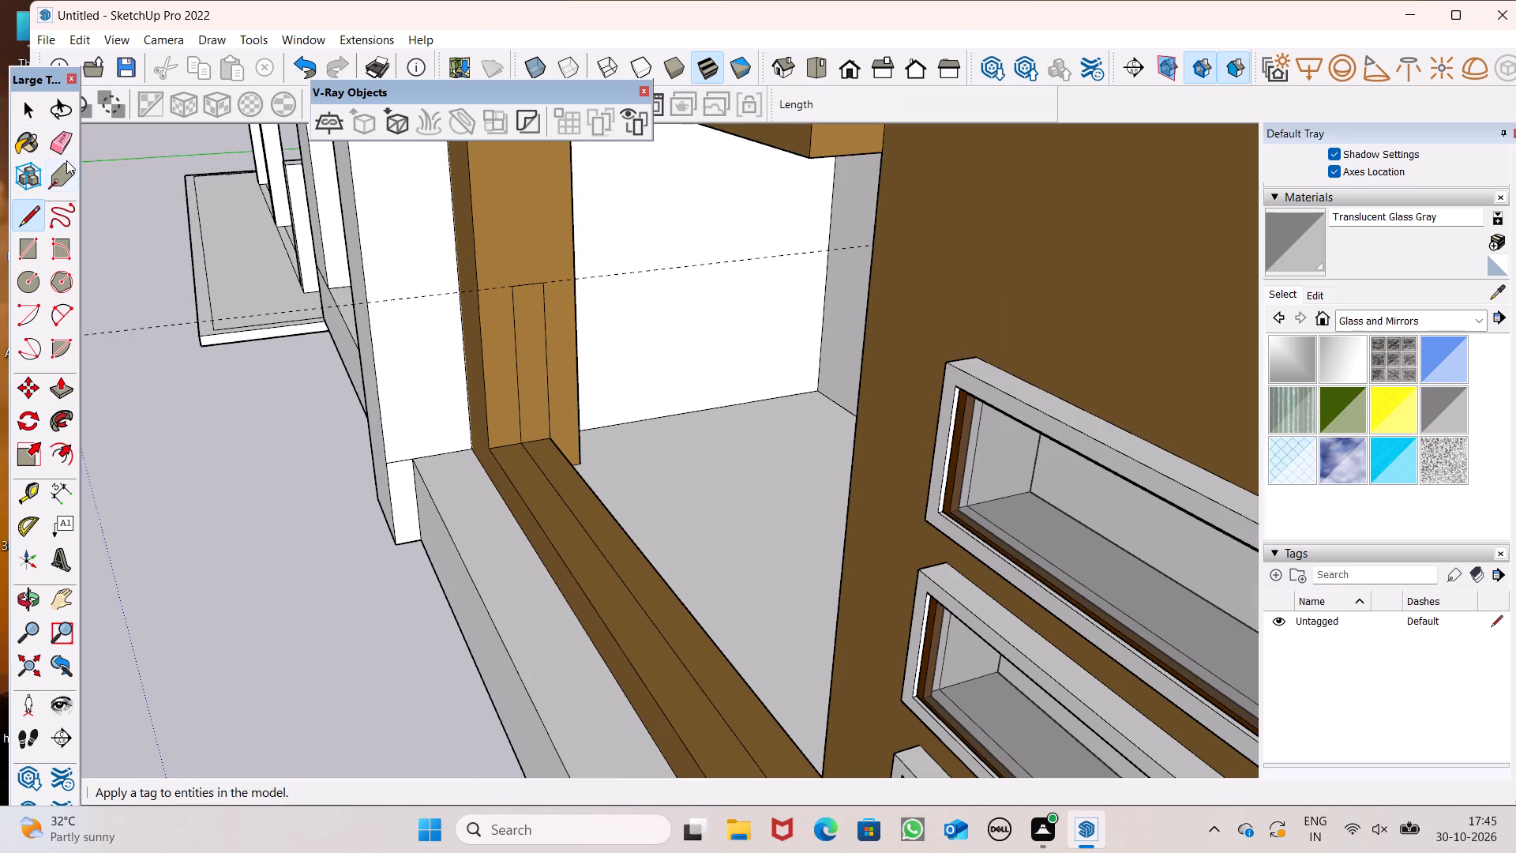
{"action": "left_click", "coordinate": [66, 160]}
{"action": "left_click", "coordinate": [54, 139]}
{"action": "left_click_drag", "start_coordinate": [127, 299], "coordinate": [133, 330]}
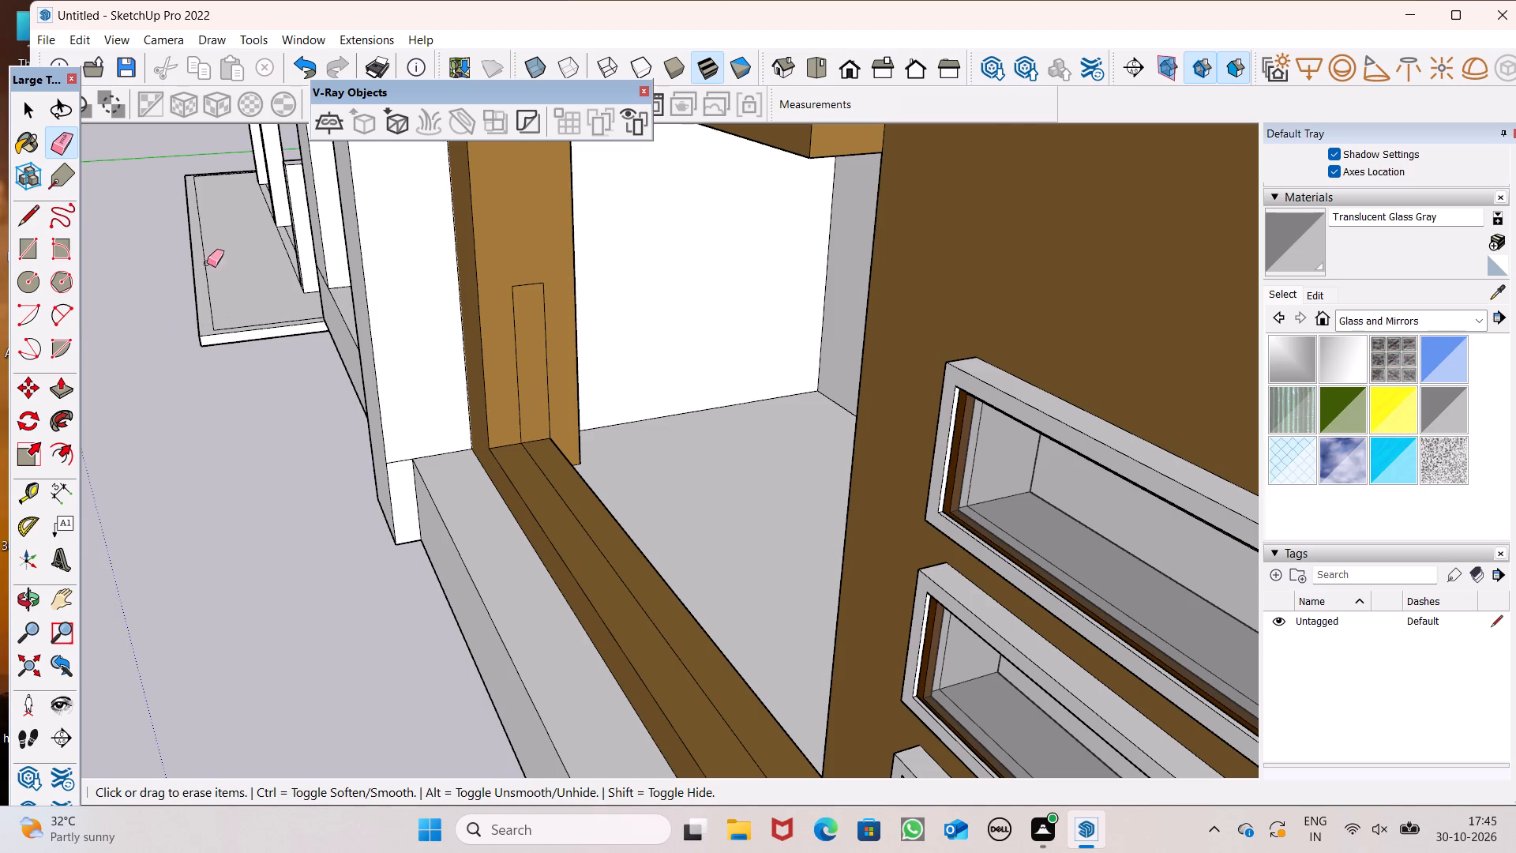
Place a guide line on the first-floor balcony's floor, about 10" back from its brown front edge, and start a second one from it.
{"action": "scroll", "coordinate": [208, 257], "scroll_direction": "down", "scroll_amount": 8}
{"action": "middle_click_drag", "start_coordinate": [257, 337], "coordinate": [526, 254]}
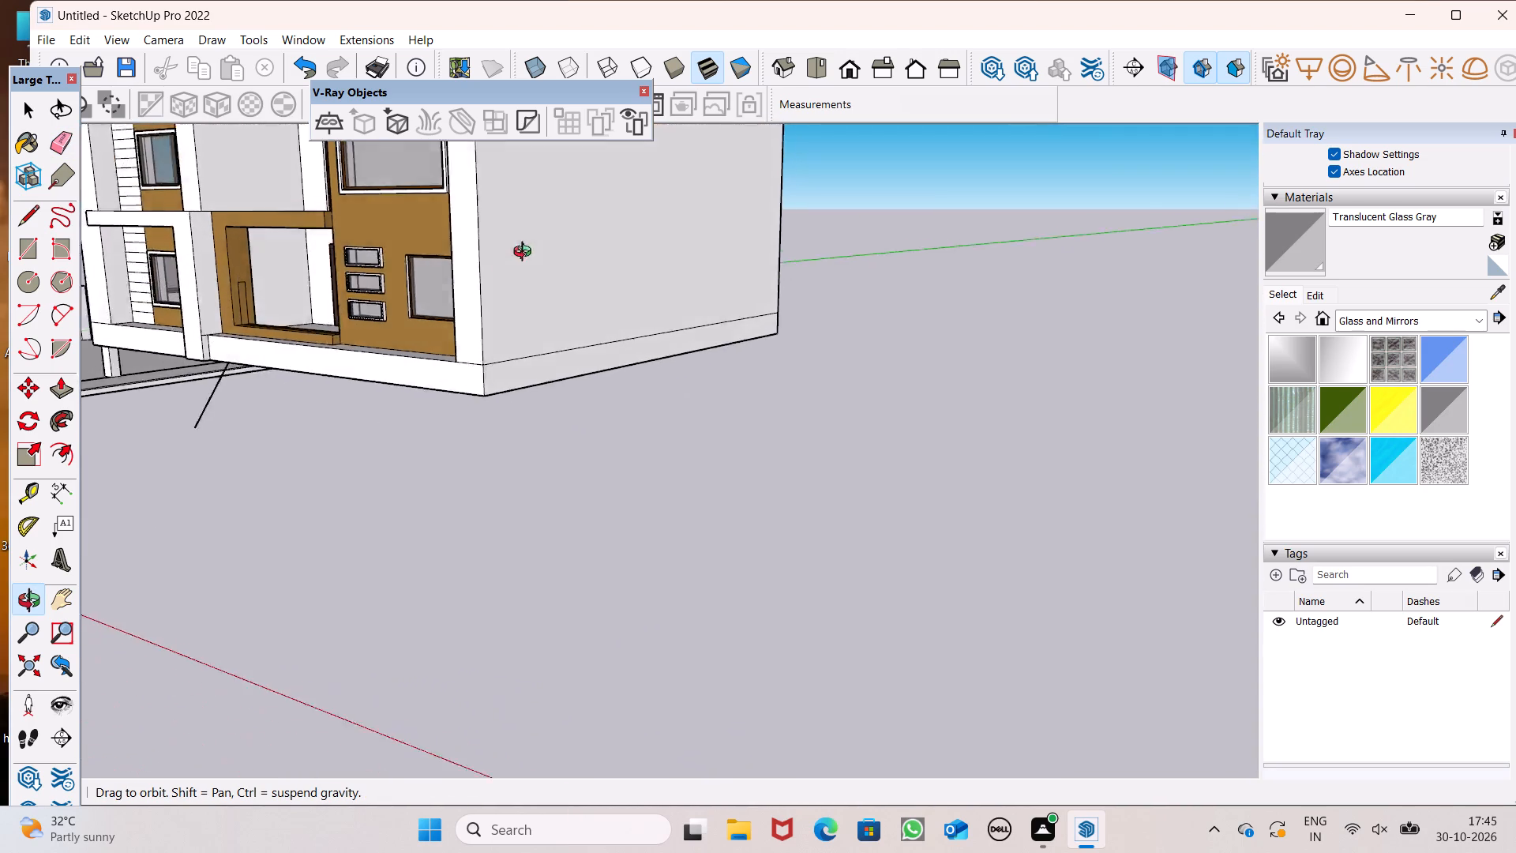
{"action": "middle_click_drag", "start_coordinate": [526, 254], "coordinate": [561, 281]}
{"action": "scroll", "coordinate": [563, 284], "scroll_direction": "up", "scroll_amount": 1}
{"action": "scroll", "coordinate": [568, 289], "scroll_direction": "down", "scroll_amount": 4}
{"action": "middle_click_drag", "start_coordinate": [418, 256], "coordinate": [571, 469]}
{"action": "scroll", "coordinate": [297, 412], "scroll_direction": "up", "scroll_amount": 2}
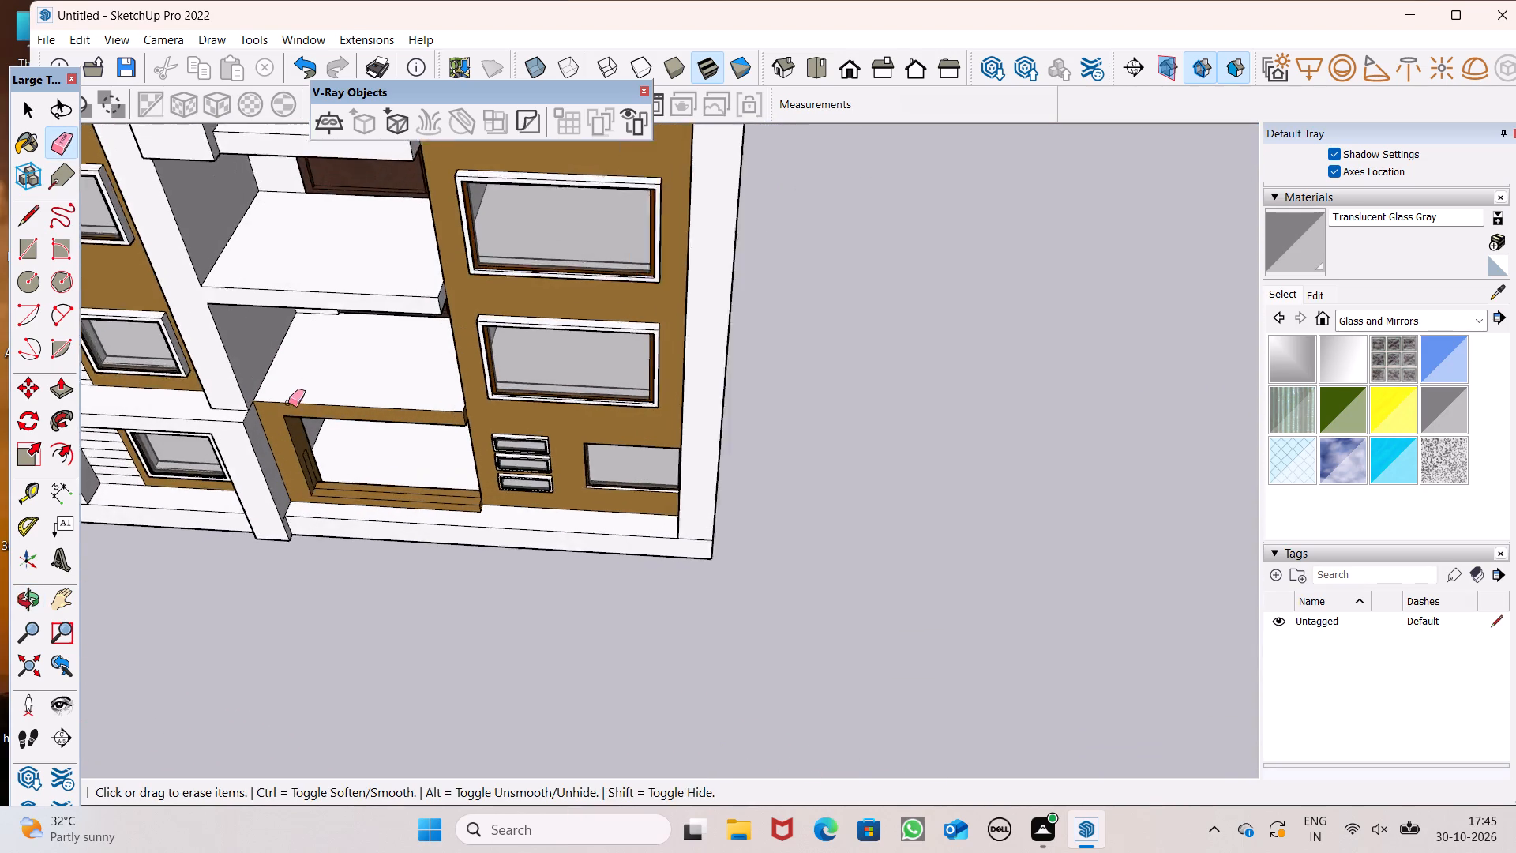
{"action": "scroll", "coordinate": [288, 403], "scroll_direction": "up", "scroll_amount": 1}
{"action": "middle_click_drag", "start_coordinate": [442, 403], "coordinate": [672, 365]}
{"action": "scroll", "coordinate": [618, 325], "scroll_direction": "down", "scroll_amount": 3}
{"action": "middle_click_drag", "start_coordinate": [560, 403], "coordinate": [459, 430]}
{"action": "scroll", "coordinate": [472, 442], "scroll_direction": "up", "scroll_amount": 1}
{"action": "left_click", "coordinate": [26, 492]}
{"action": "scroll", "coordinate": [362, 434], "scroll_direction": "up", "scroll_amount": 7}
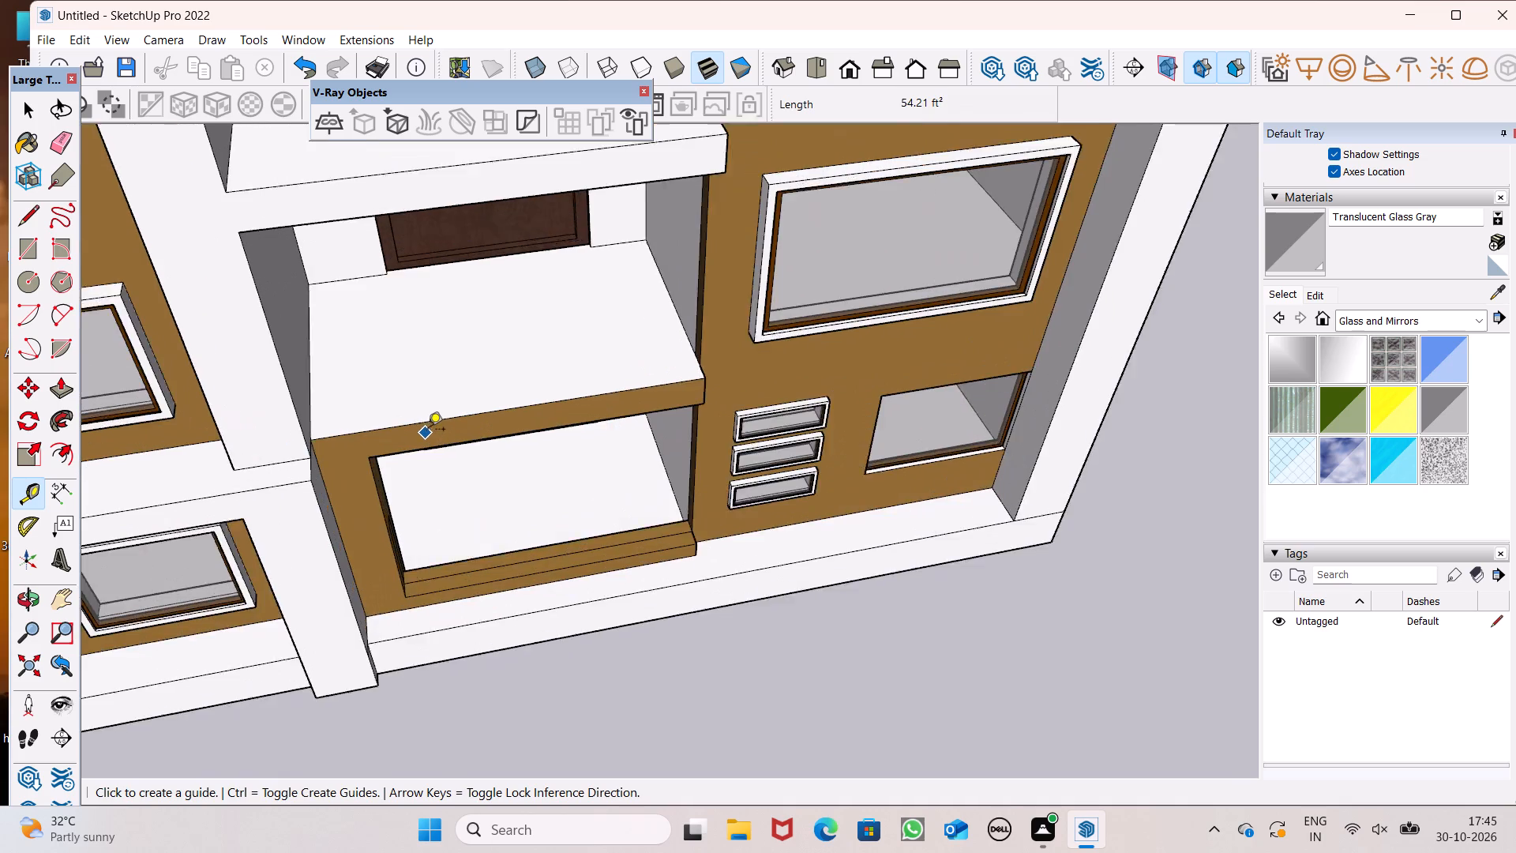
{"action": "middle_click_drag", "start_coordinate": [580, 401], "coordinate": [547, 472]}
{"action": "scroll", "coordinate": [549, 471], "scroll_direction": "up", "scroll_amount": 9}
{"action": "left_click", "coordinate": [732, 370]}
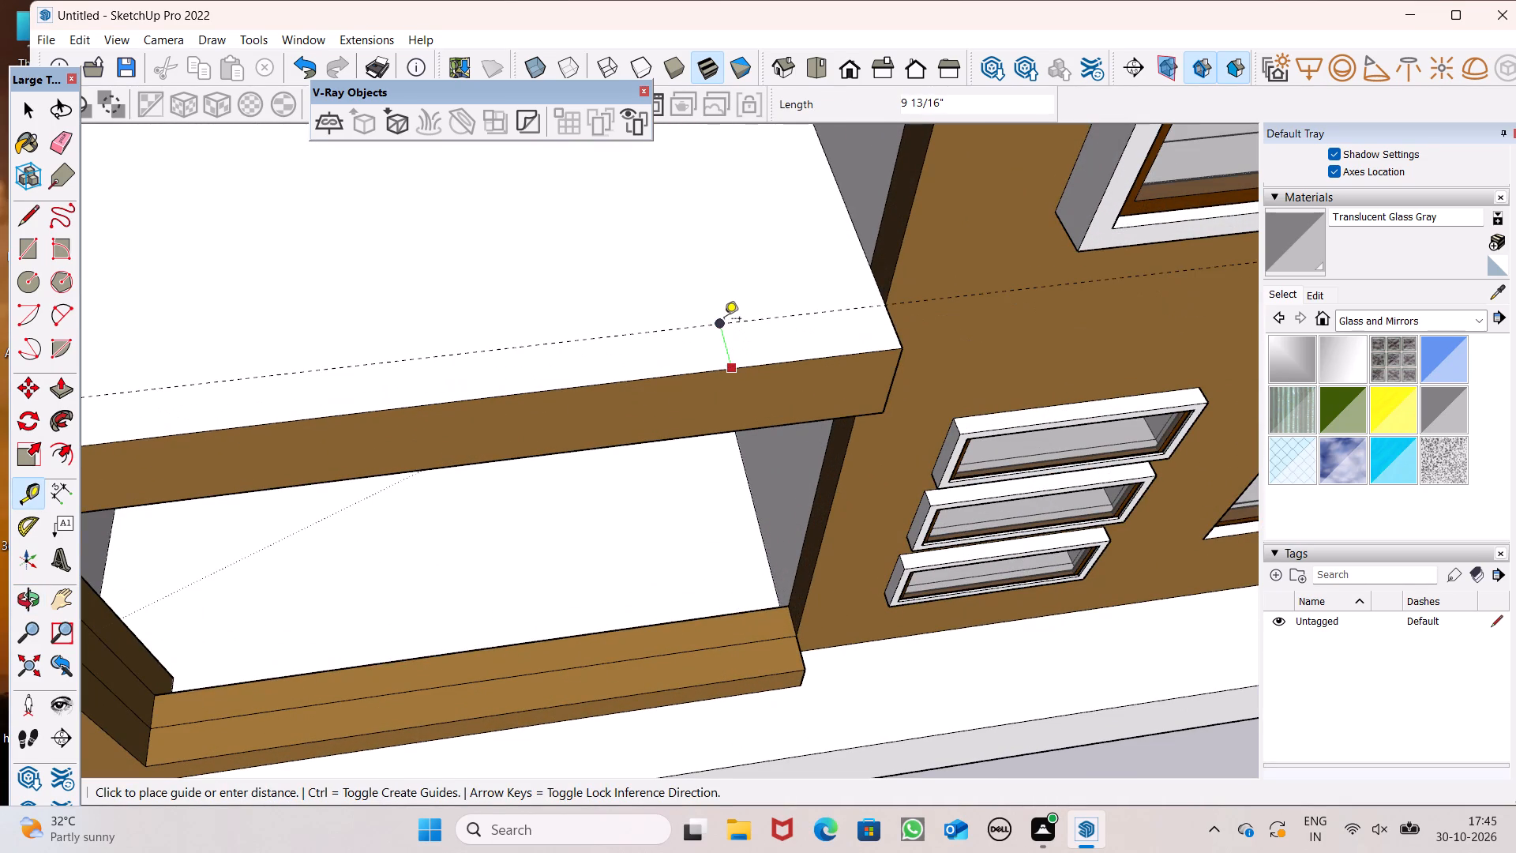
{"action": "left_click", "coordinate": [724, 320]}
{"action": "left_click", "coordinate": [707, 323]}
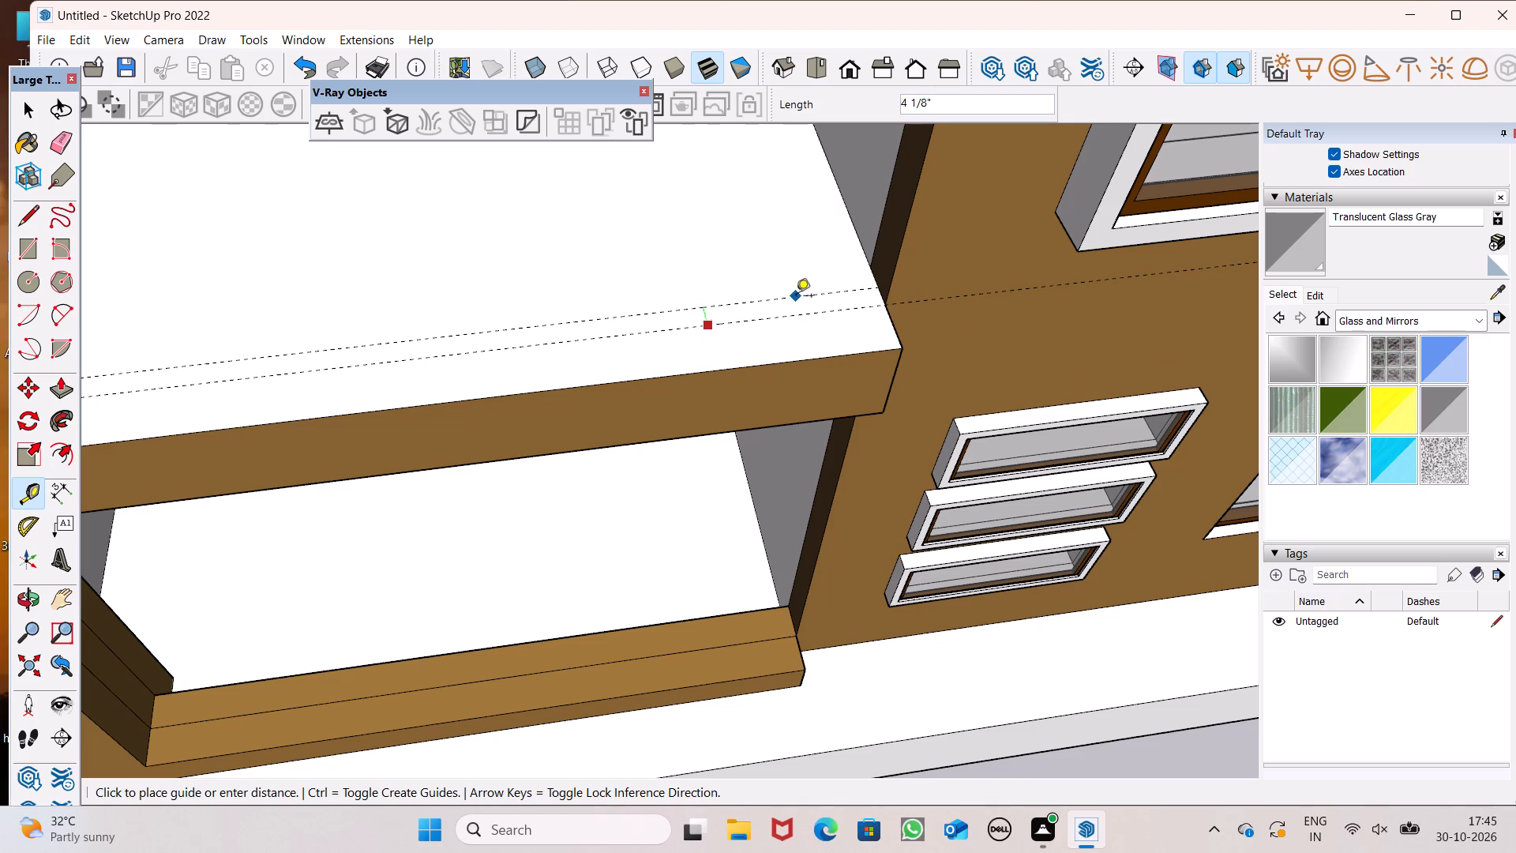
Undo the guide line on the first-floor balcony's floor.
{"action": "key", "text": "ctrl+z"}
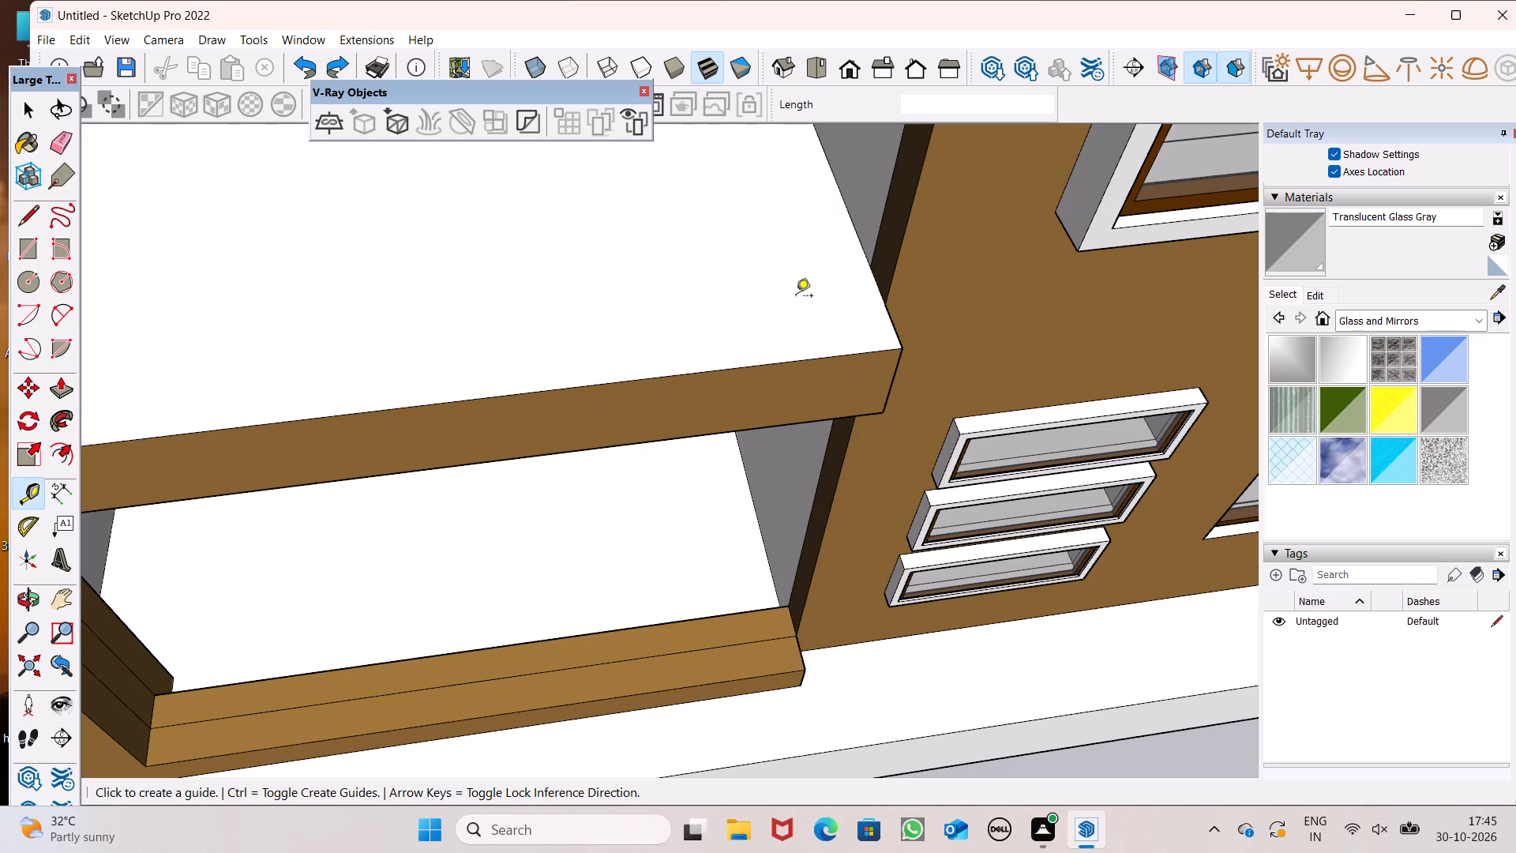
Place two guide lines across the first-floor balcony's floor, about 10 9/16" back from the brown front edge and about 8 3/8" behind that.
{"action": "scroll", "coordinate": [759, 272], "scroll_direction": "down", "scroll_amount": 5}
{"action": "middle_click_drag", "start_coordinate": [836, 299], "coordinate": [1037, 410]}
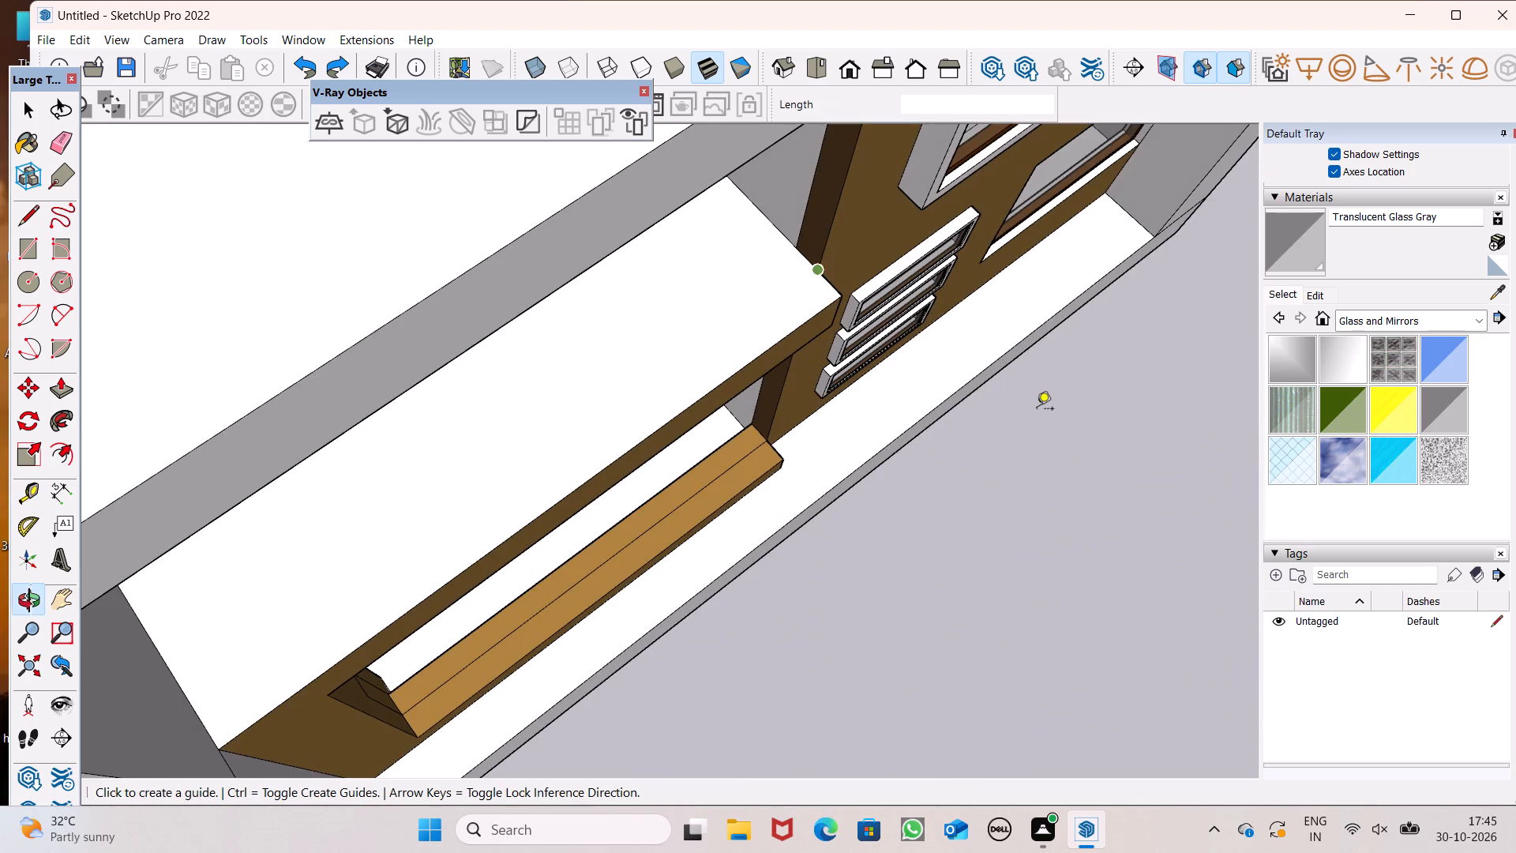
{"action": "scroll", "coordinate": [1038, 410], "scroll_direction": "down", "scroll_amount": 3}
{"action": "middle_click_drag", "start_coordinate": [1007, 497], "coordinate": [741, 464]}
{"action": "scroll", "coordinate": [741, 464], "scroll_direction": "up", "scroll_amount": 9}
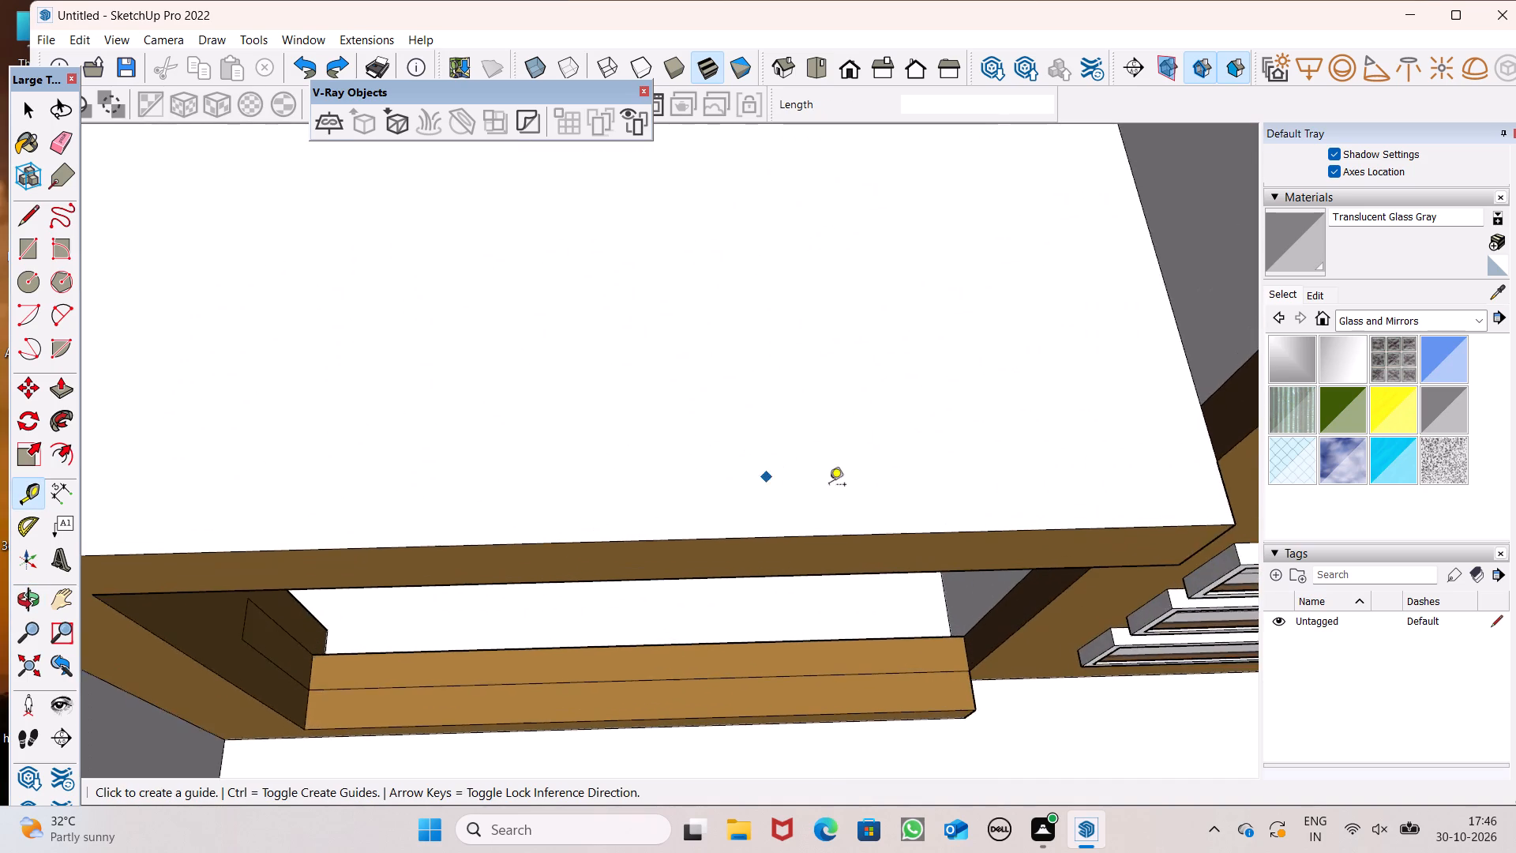
{"action": "scroll", "coordinate": [886, 489], "scroll_direction": "down", "scroll_amount": 6}
{"action": "scroll", "coordinate": [1007, 479], "scroll_direction": "up", "scroll_amount": 7}
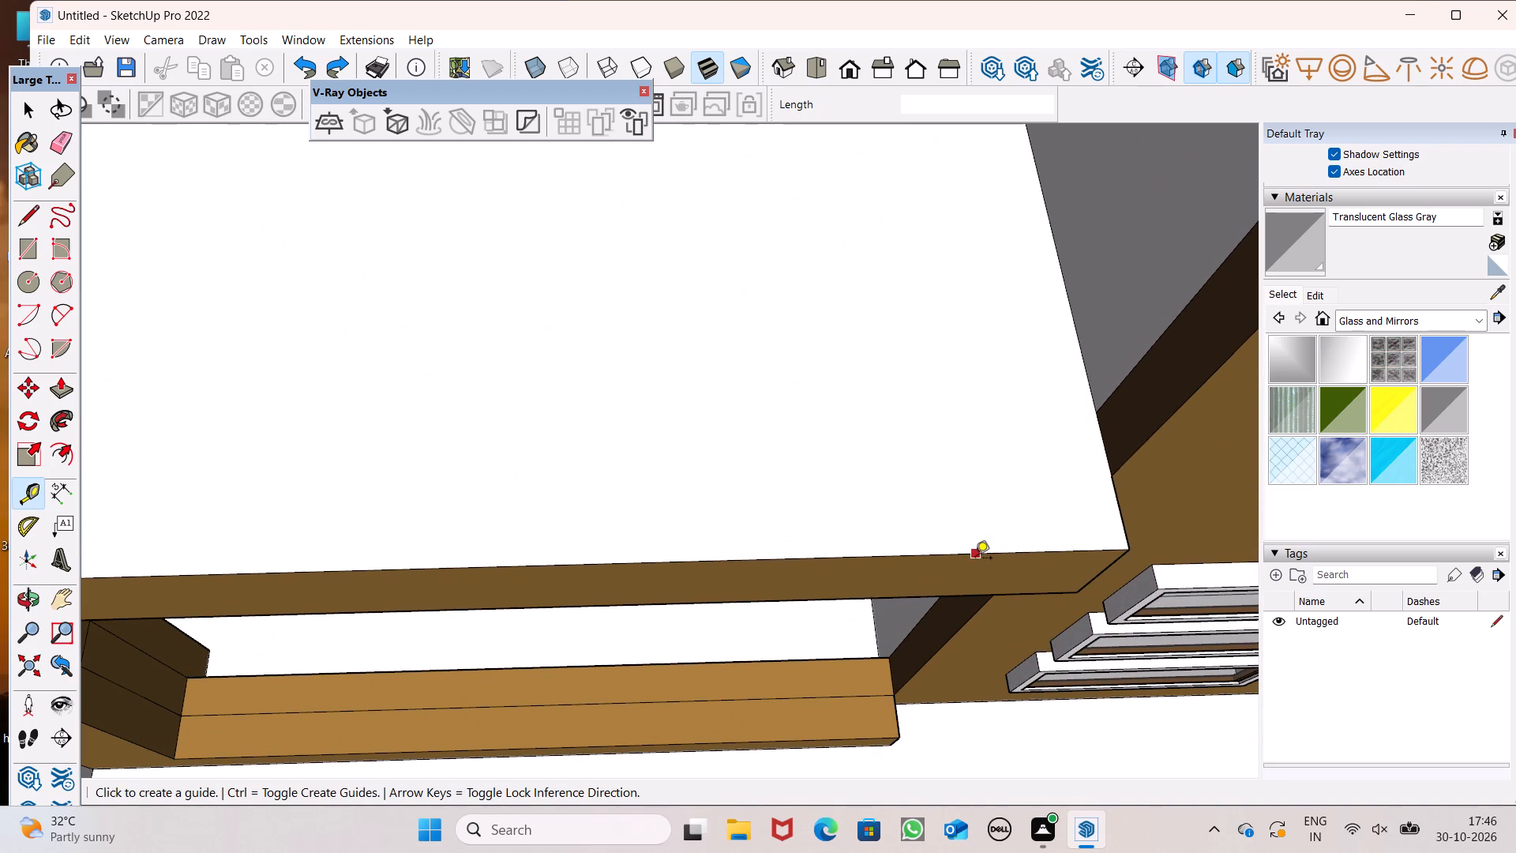
{"action": "left_click", "coordinate": [975, 559]}
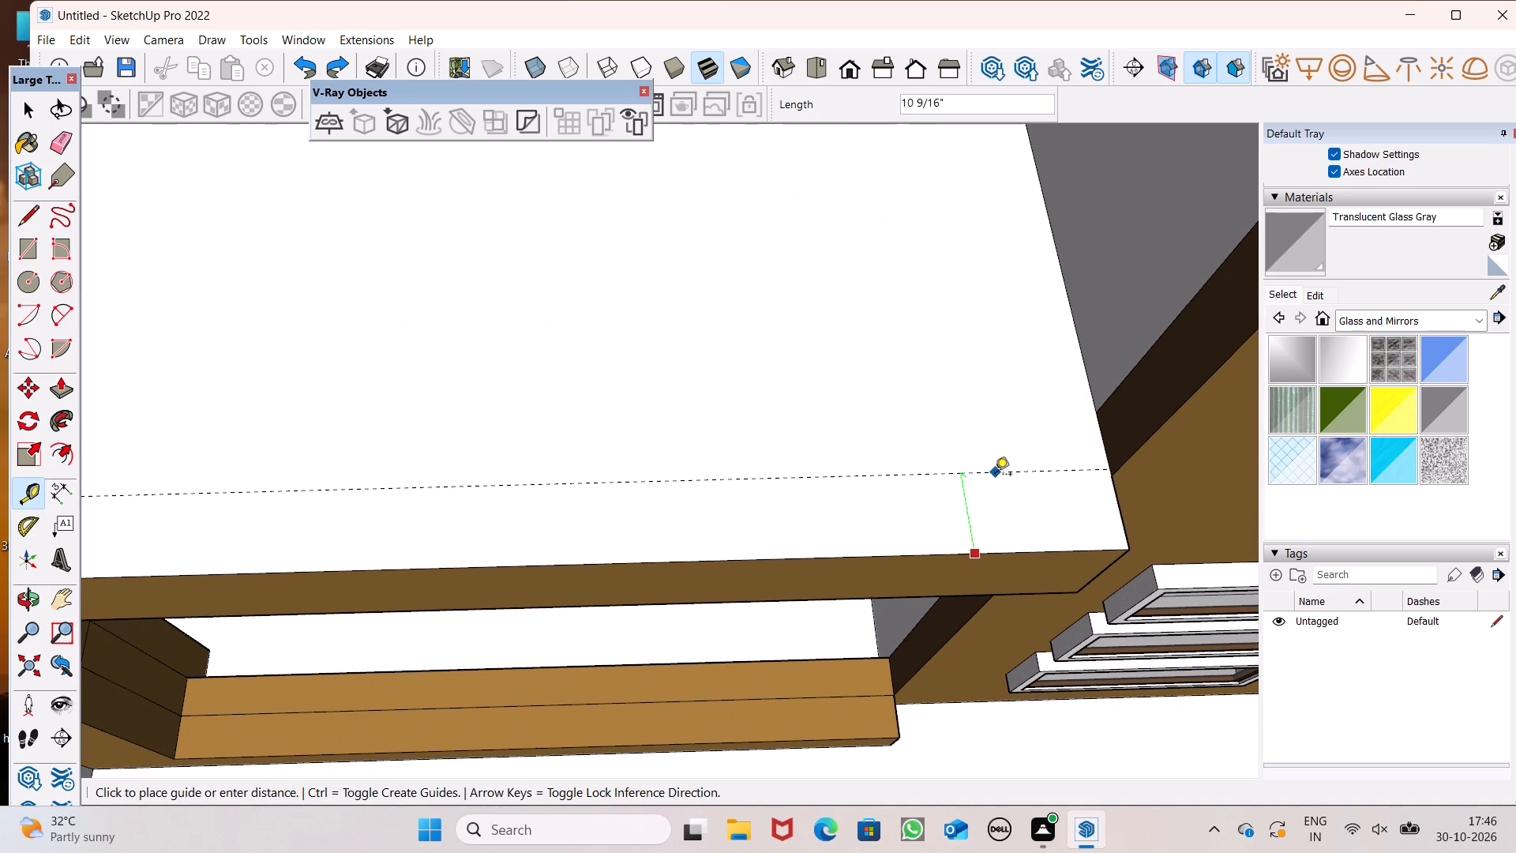
{"action": "left_click", "coordinate": [996, 475]}
{"action": "scroll", "coordinate": [1031, 412], "scroll_direction": "down", "scroll_amount": 2}
{"action": "scroll", "coordinate": [976, 454], "scroll_direction": "up", "scroll_amount": 4}
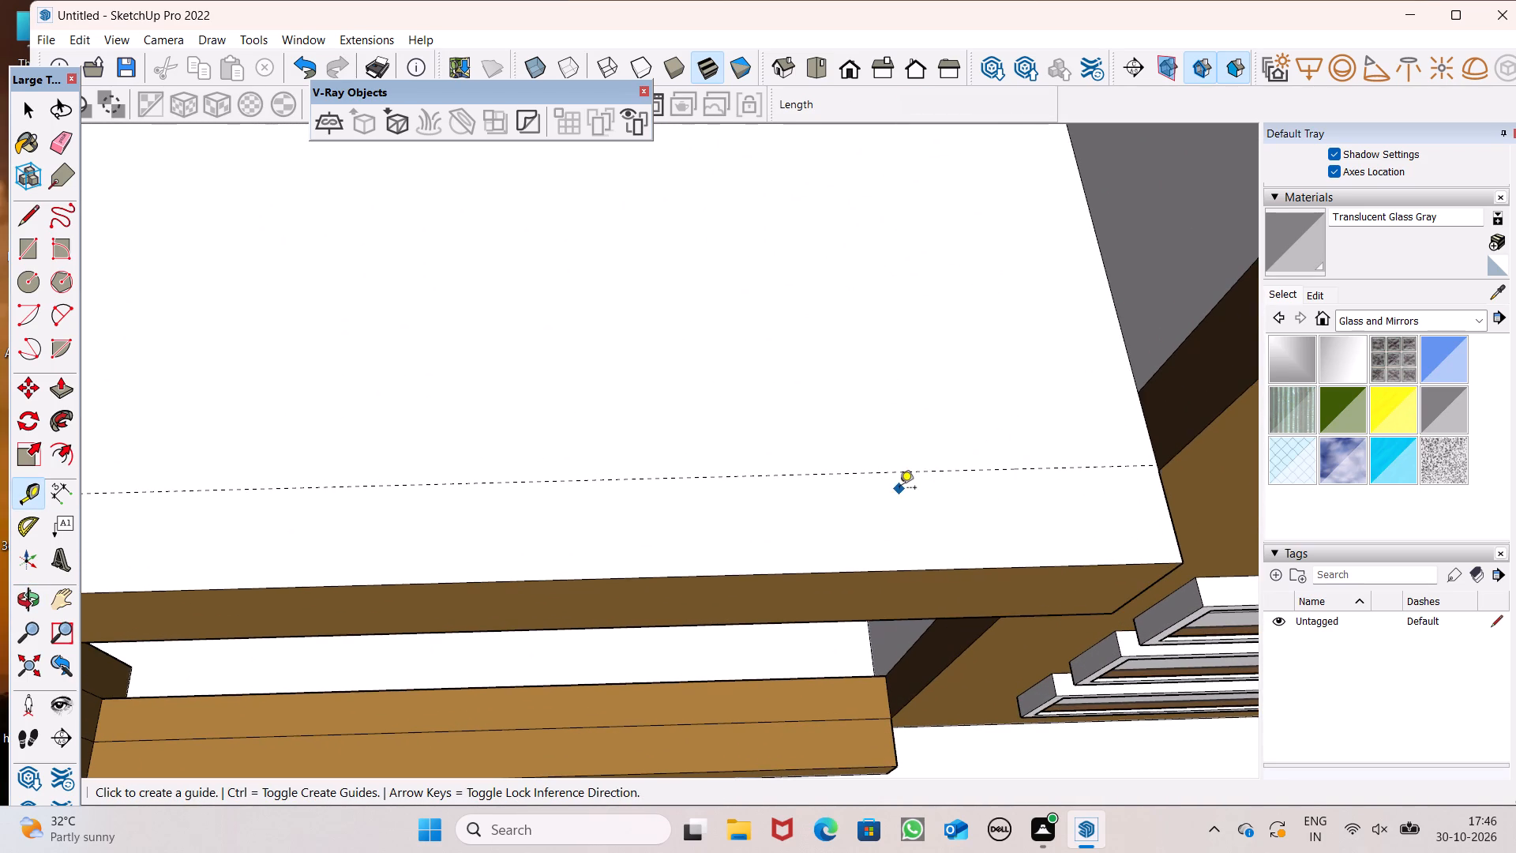
{"action": "left_click", "coordinate": [883, 477]}
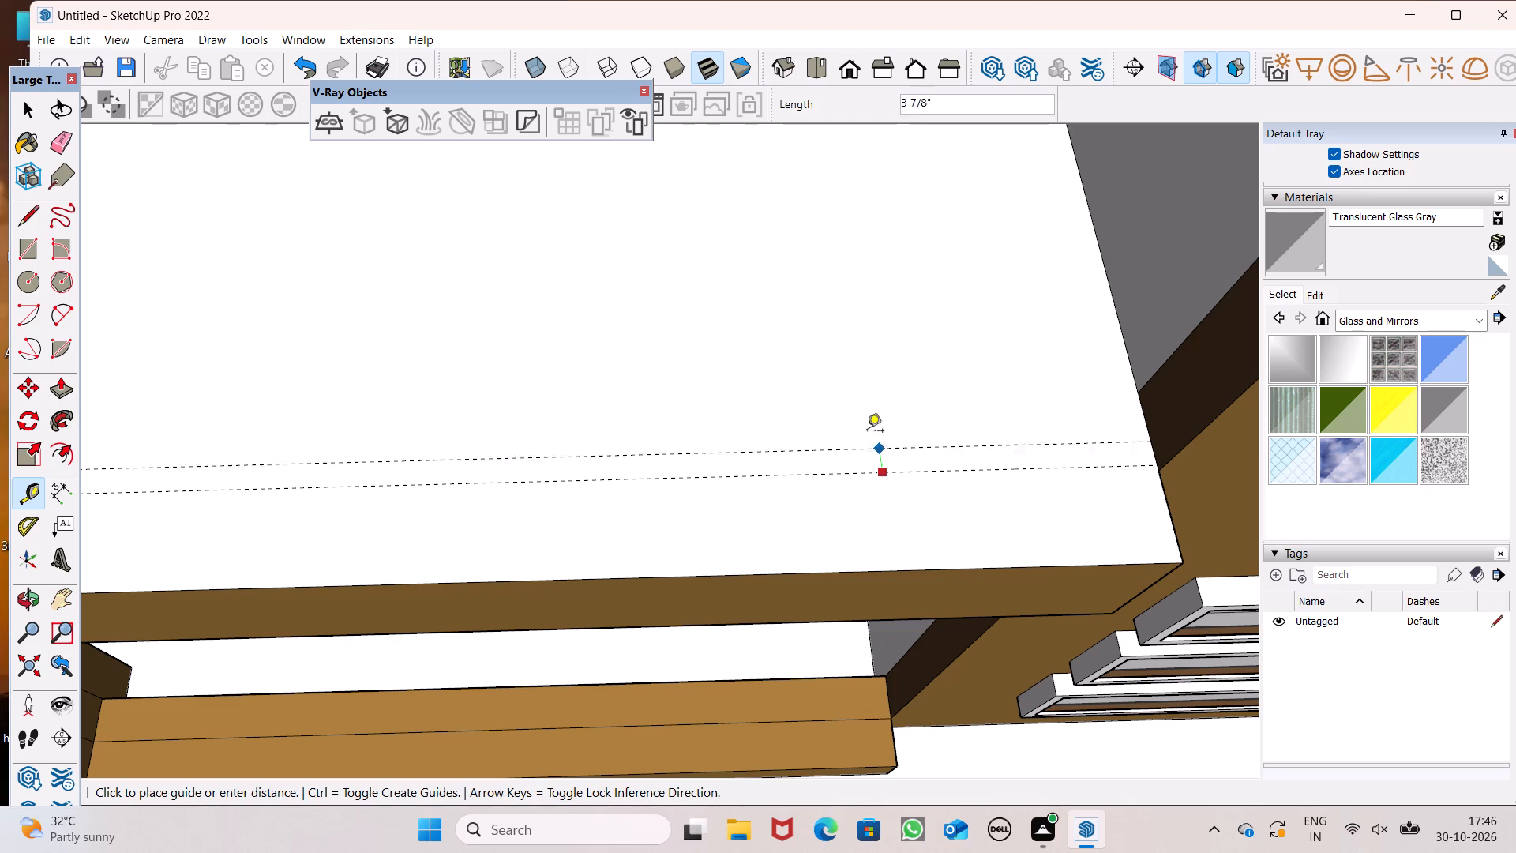
{"action": "left_click", "coordinate": [869, 408]}
{"action": "scroll", "coordinate": [900, 396], "scroll_direction": "down", "scroll_amount": 8}
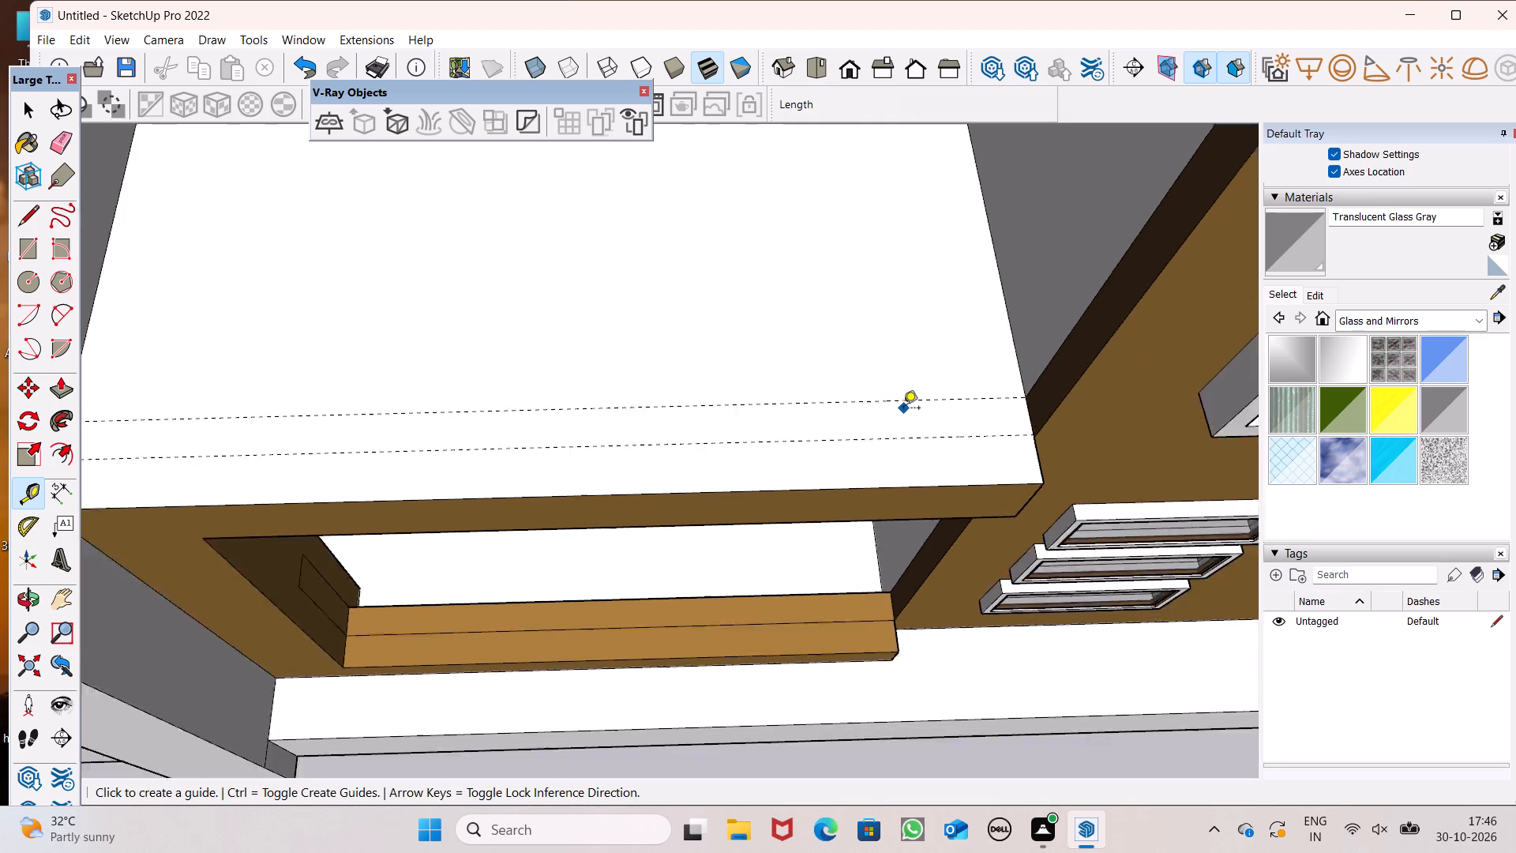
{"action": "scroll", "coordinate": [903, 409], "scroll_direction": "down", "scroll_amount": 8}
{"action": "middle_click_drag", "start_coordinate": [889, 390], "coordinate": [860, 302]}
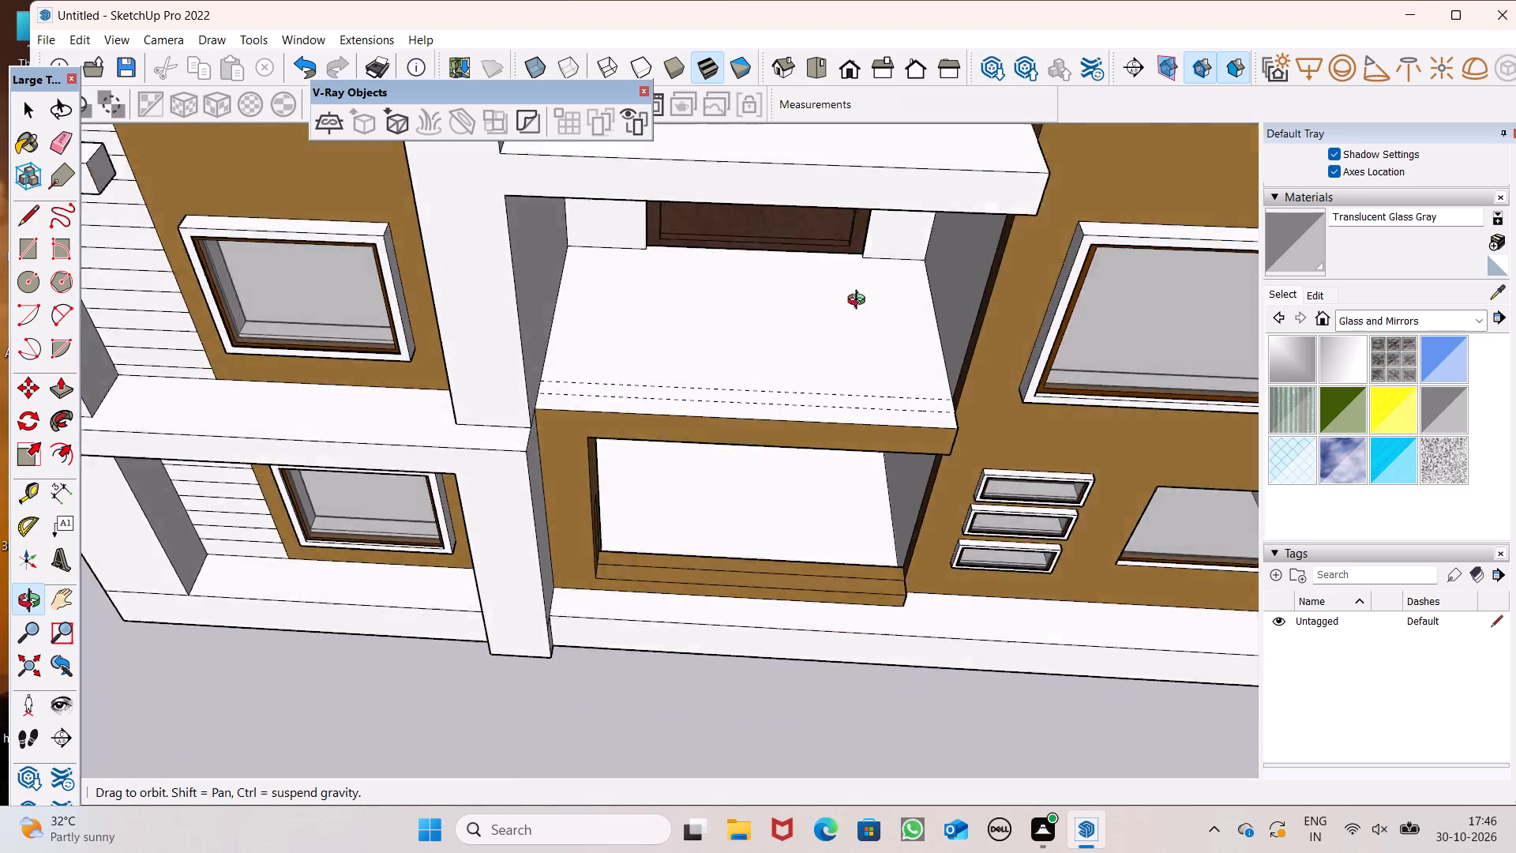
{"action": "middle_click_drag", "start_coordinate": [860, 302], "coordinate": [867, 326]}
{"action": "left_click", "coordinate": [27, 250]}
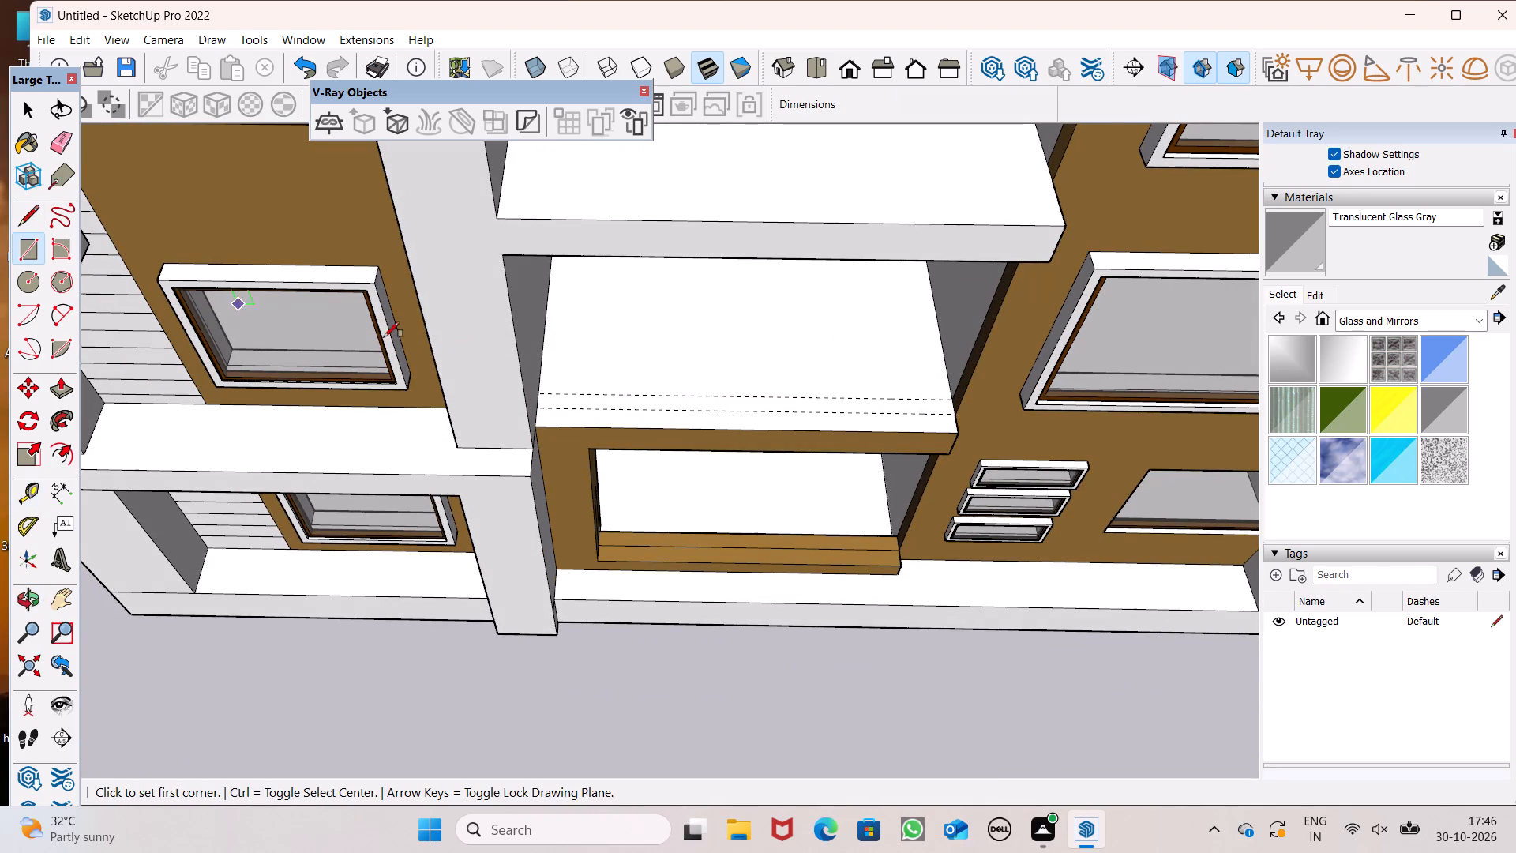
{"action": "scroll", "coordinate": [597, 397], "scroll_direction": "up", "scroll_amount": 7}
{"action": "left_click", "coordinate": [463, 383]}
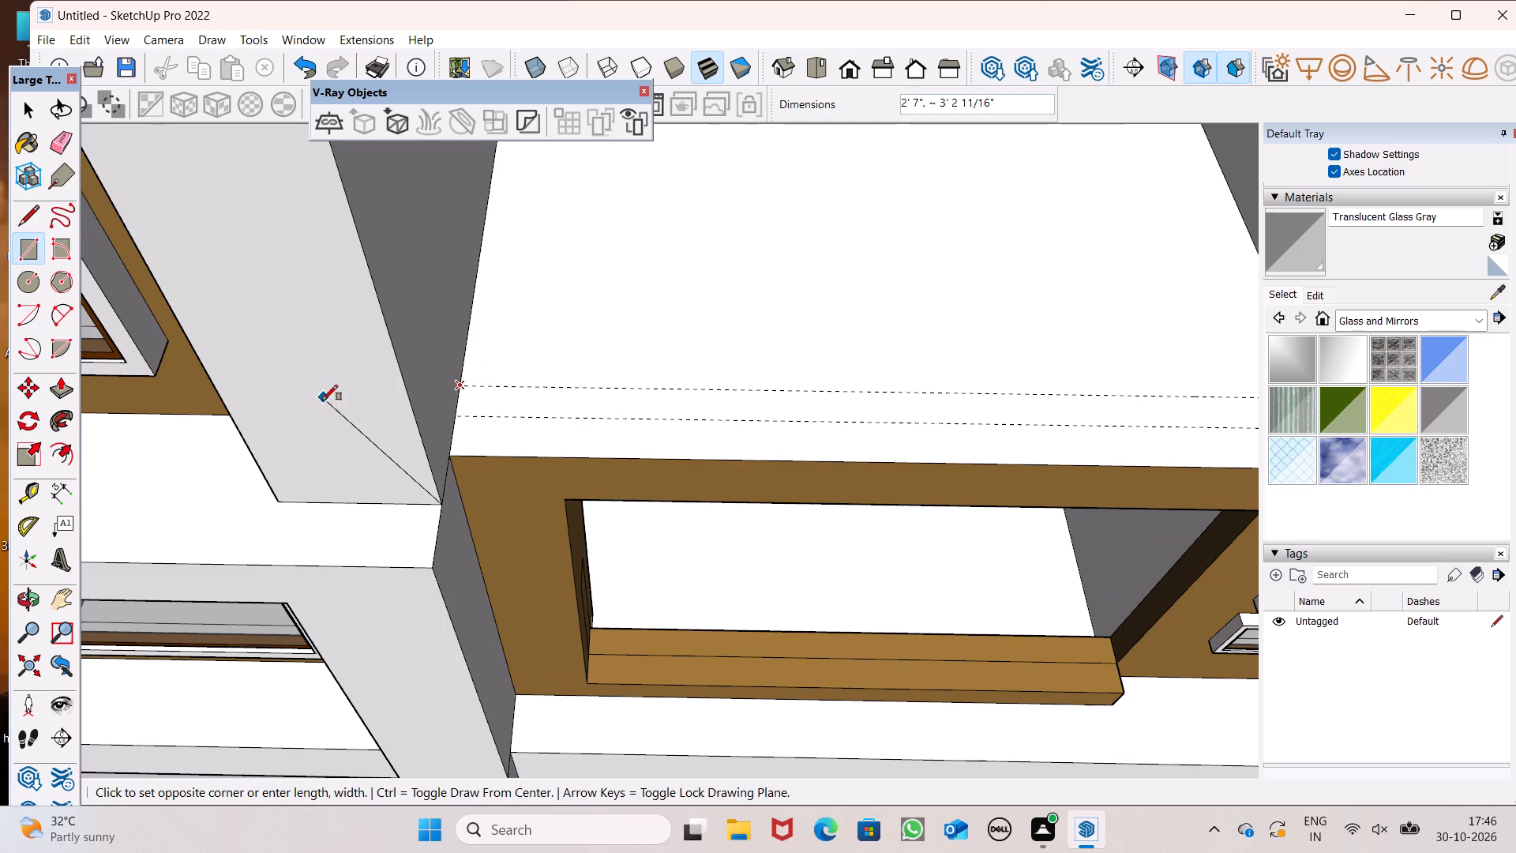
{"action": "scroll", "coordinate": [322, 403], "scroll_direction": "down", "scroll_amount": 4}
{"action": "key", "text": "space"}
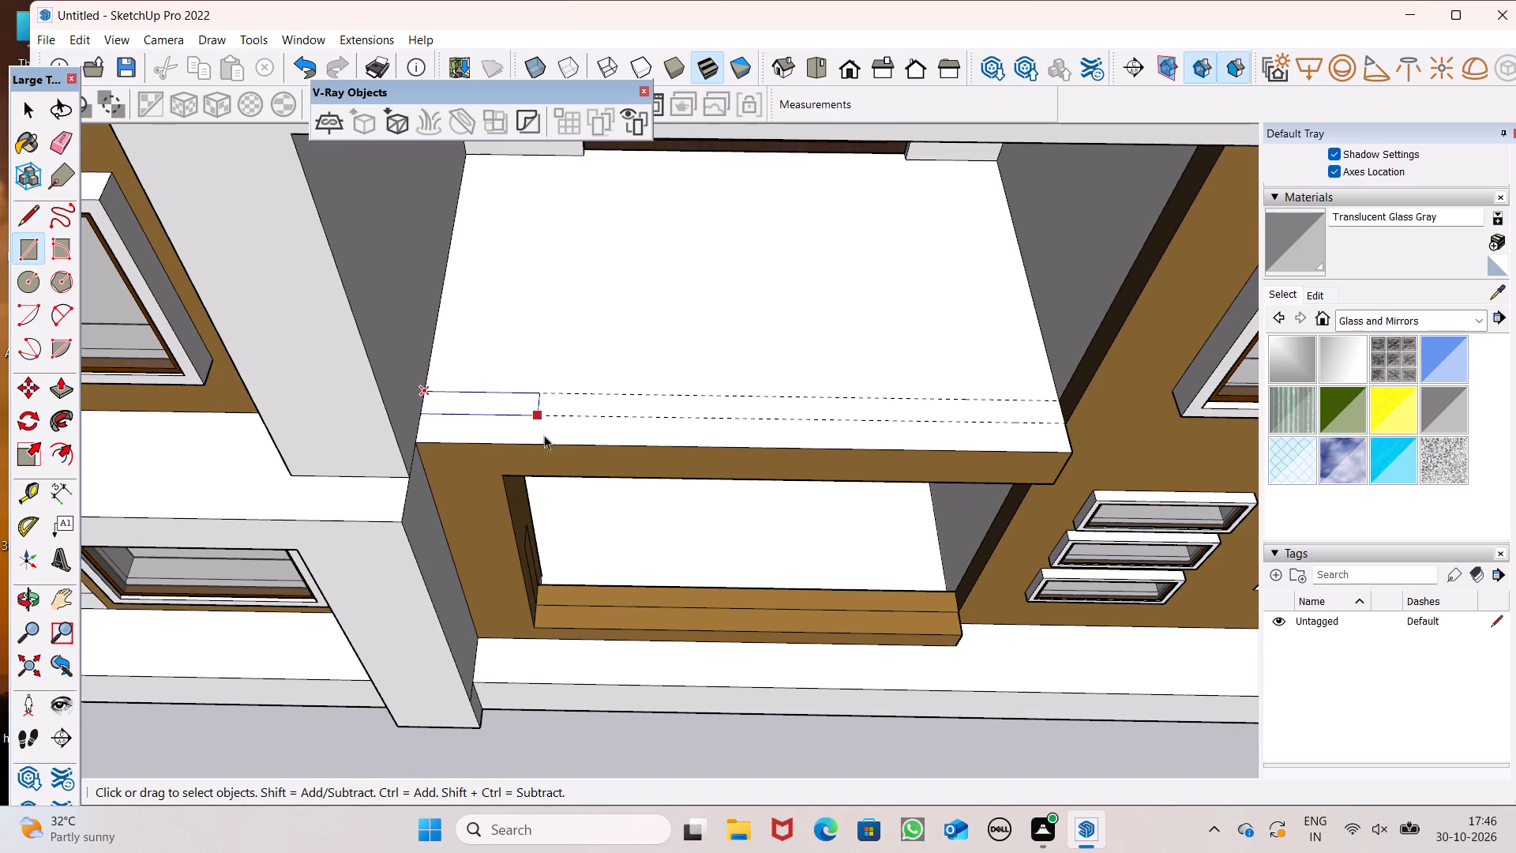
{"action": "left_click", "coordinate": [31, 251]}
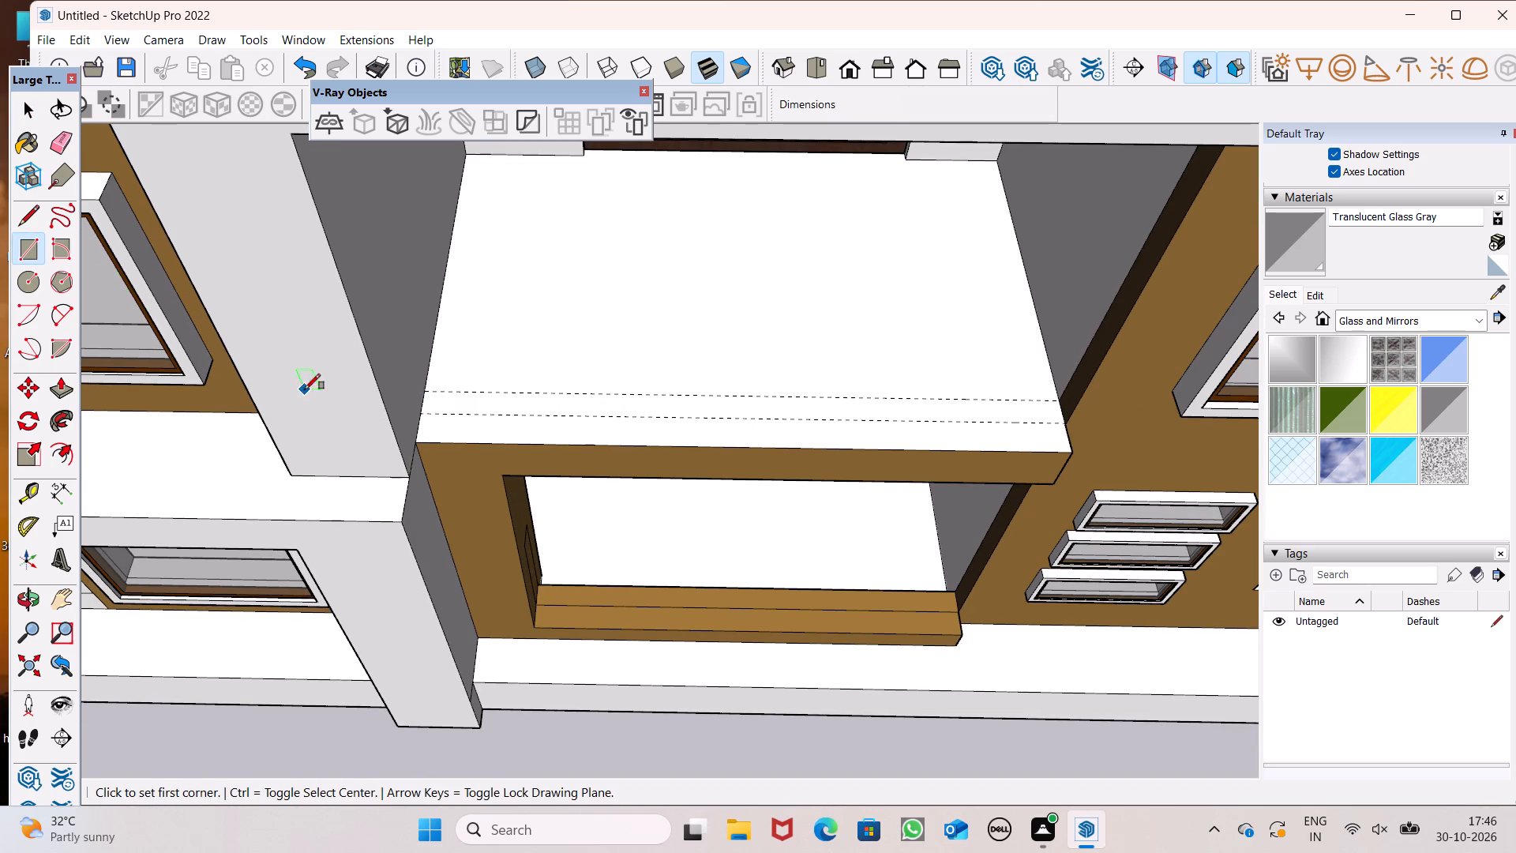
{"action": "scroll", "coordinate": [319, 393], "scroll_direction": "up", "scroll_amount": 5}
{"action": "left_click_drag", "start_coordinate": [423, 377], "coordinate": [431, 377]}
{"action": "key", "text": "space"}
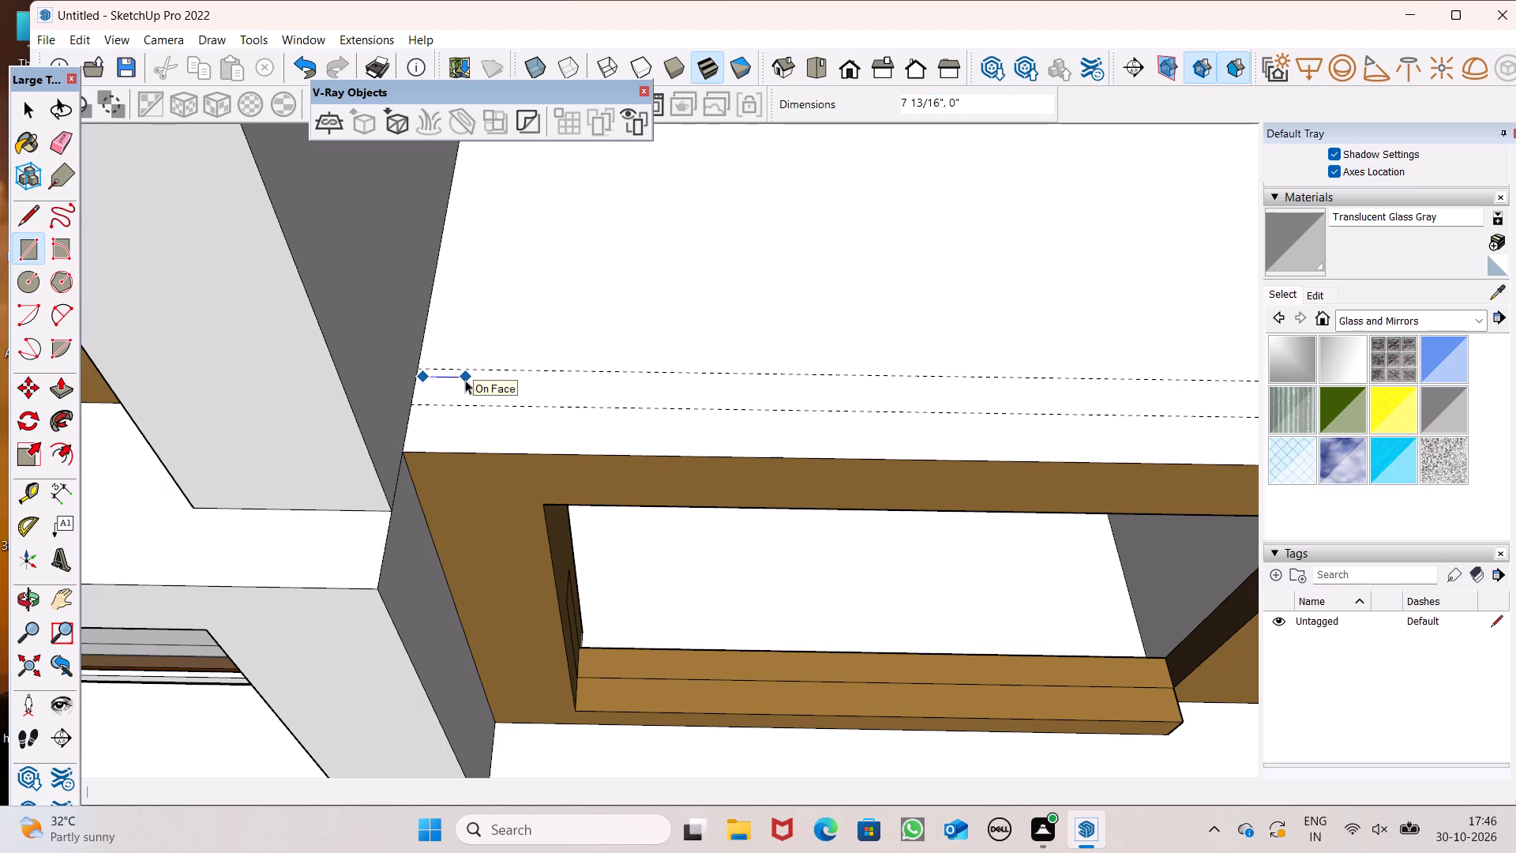
Draw a rectangle about 8 3/8" by 15' 11 1/16" between the two guides across the first-floor balcony's floor.
{"action": "left_click", "coordinate": [24, 246]}
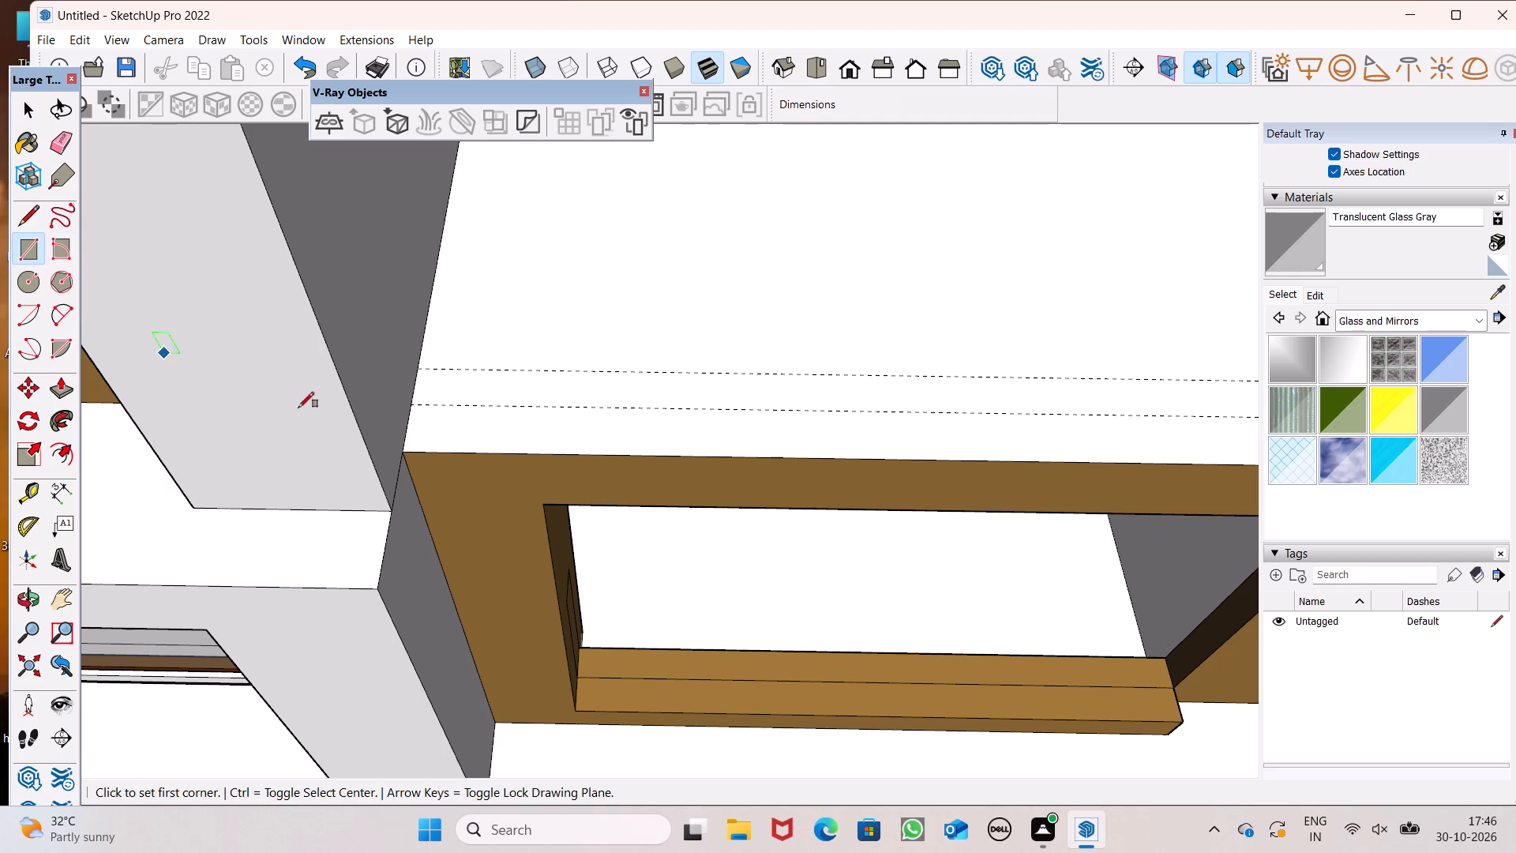
{"action": "left_click", "coordinate": [418, 368]}
{"action": "scroll", "coordinate": [418, 366], "scroll_direction": "down", "scroll_amount": 4}
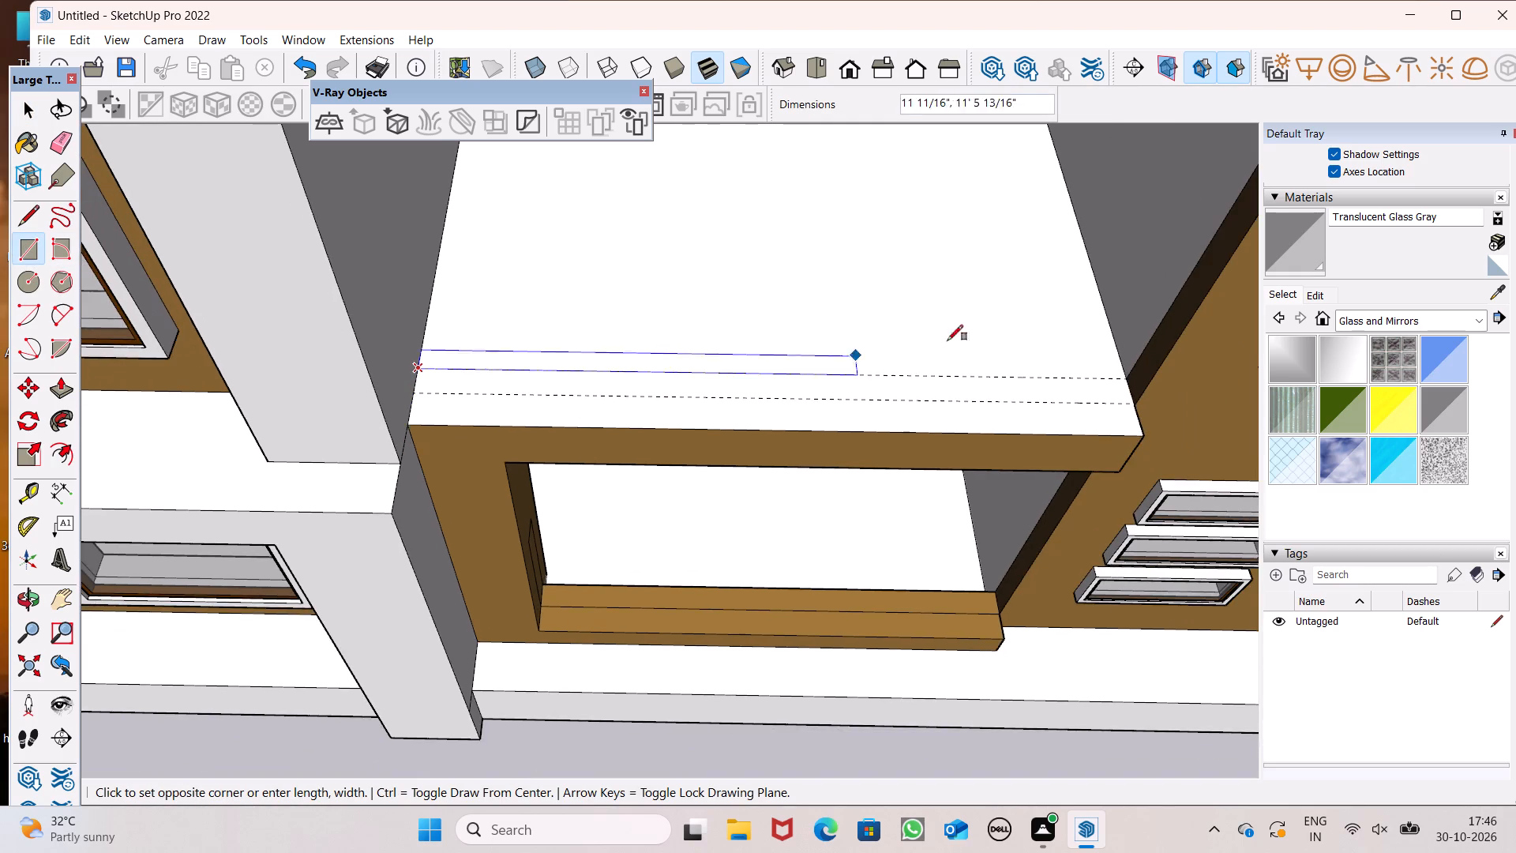
{"action": "scroll", "coordinate": [1121, 337], "scroll_direction": "up", "scroll_amount": 5}
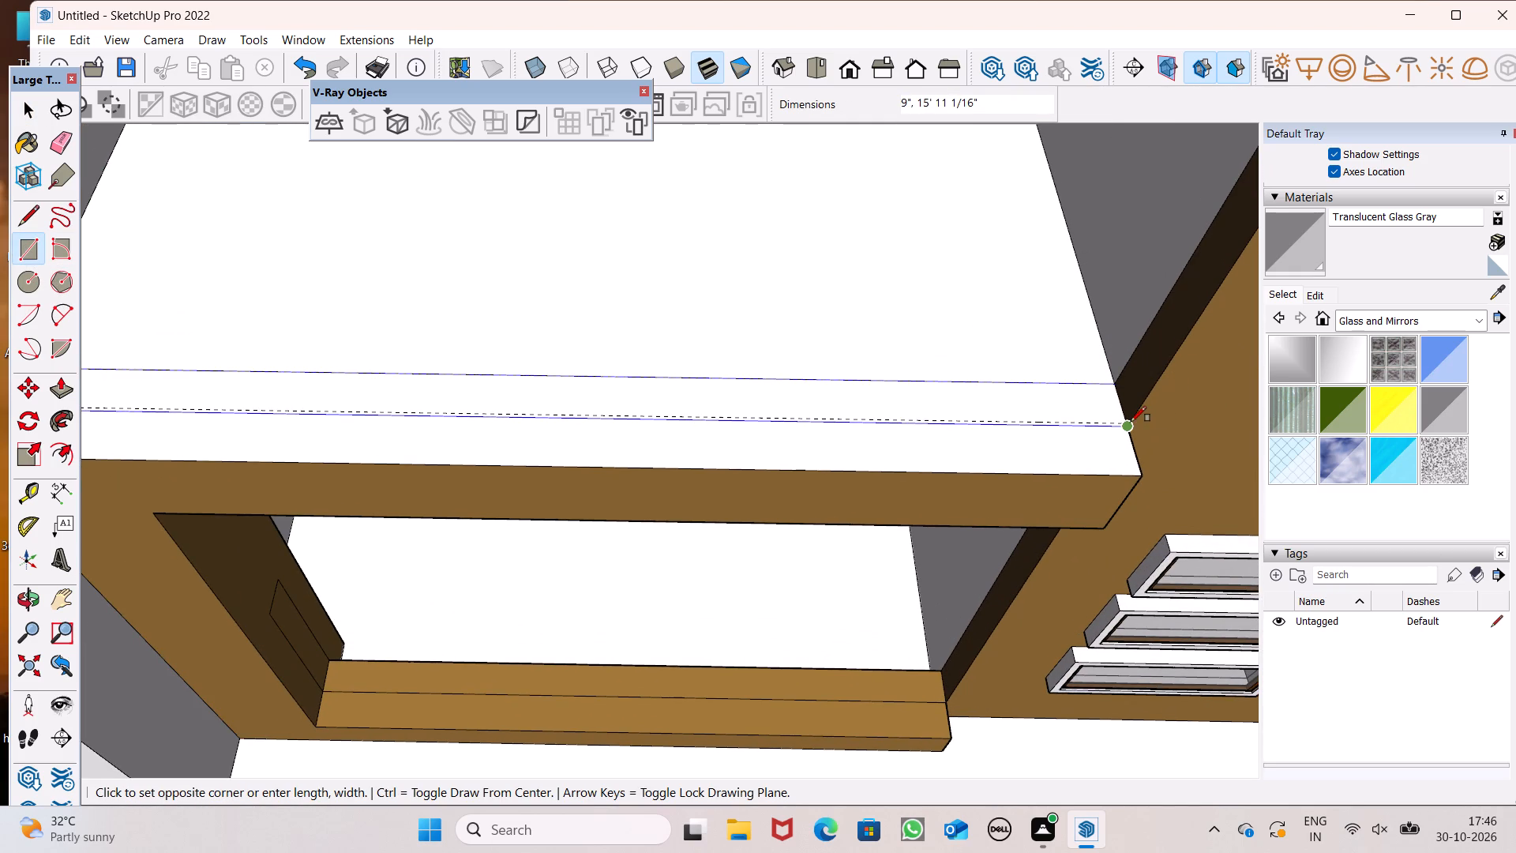
{"action": "scroll", "coordinate": [1127, 425], "scroll_direction": "up", "scroll_amount": 11}
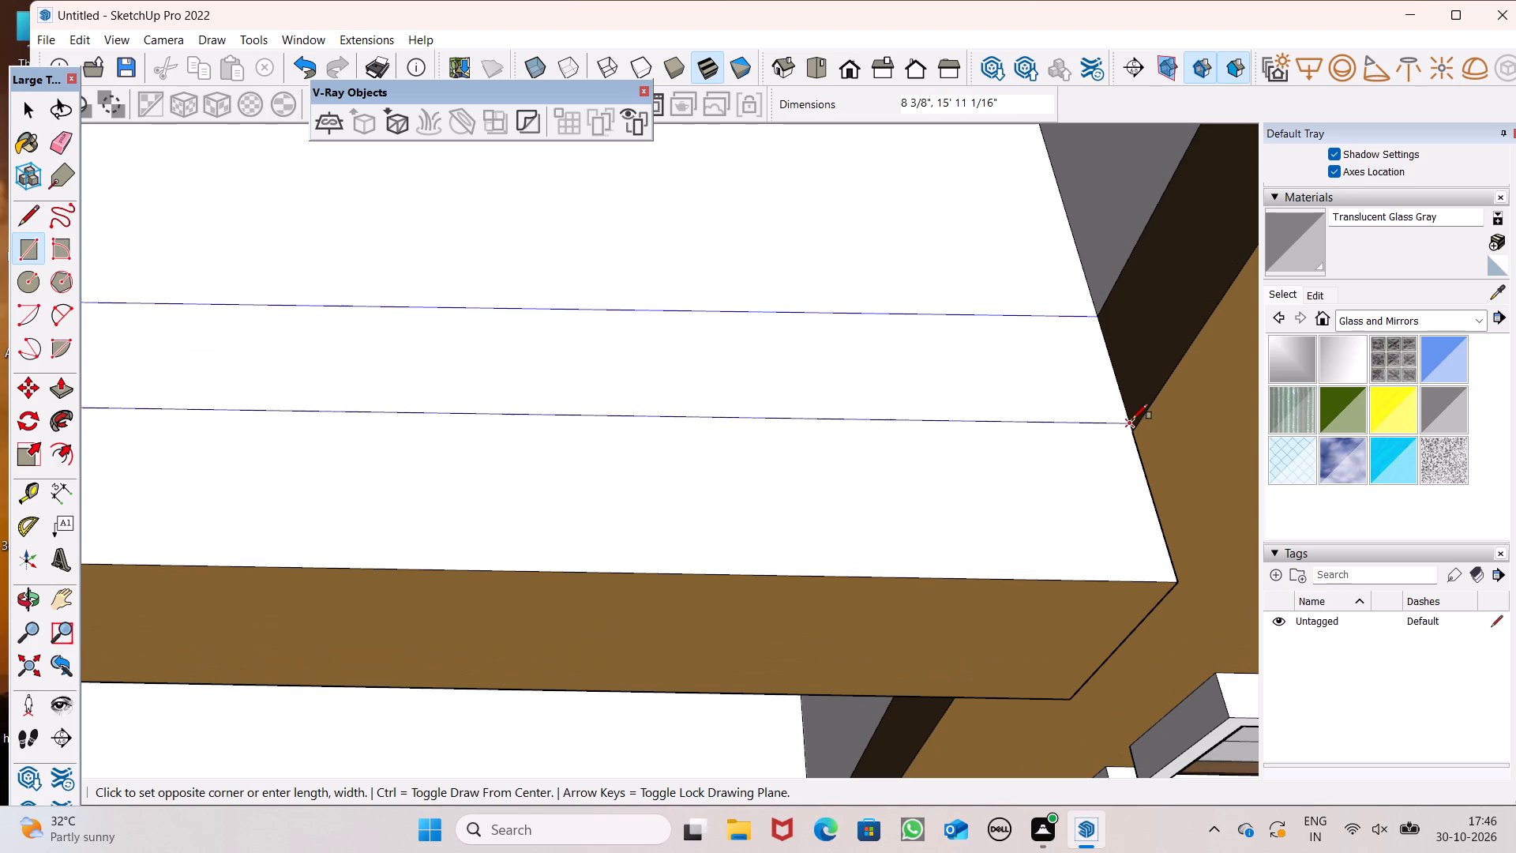
{"action": "left_click", "coordinate": [1133, 419]}
Place a guide line across the second-floor balcony's floor, about 1' 9 7/8" back from its front edge.
{"action": "scroll", "coordinate": [813, 364], "scroll_direction": "down", "scroll_amount": 13}
{"action": "middle_click_drag", "start_coordinate": [859, 459], "coordinate": [875, 359]}
{"action": "scroll", "coordinate": [875, 357], "scroll_direction": "up", "scroll_amount": 1}
{"action": "scroll", "coordinate": [793, 452], "scroll_direction": "down", "scroll_amount": 3}
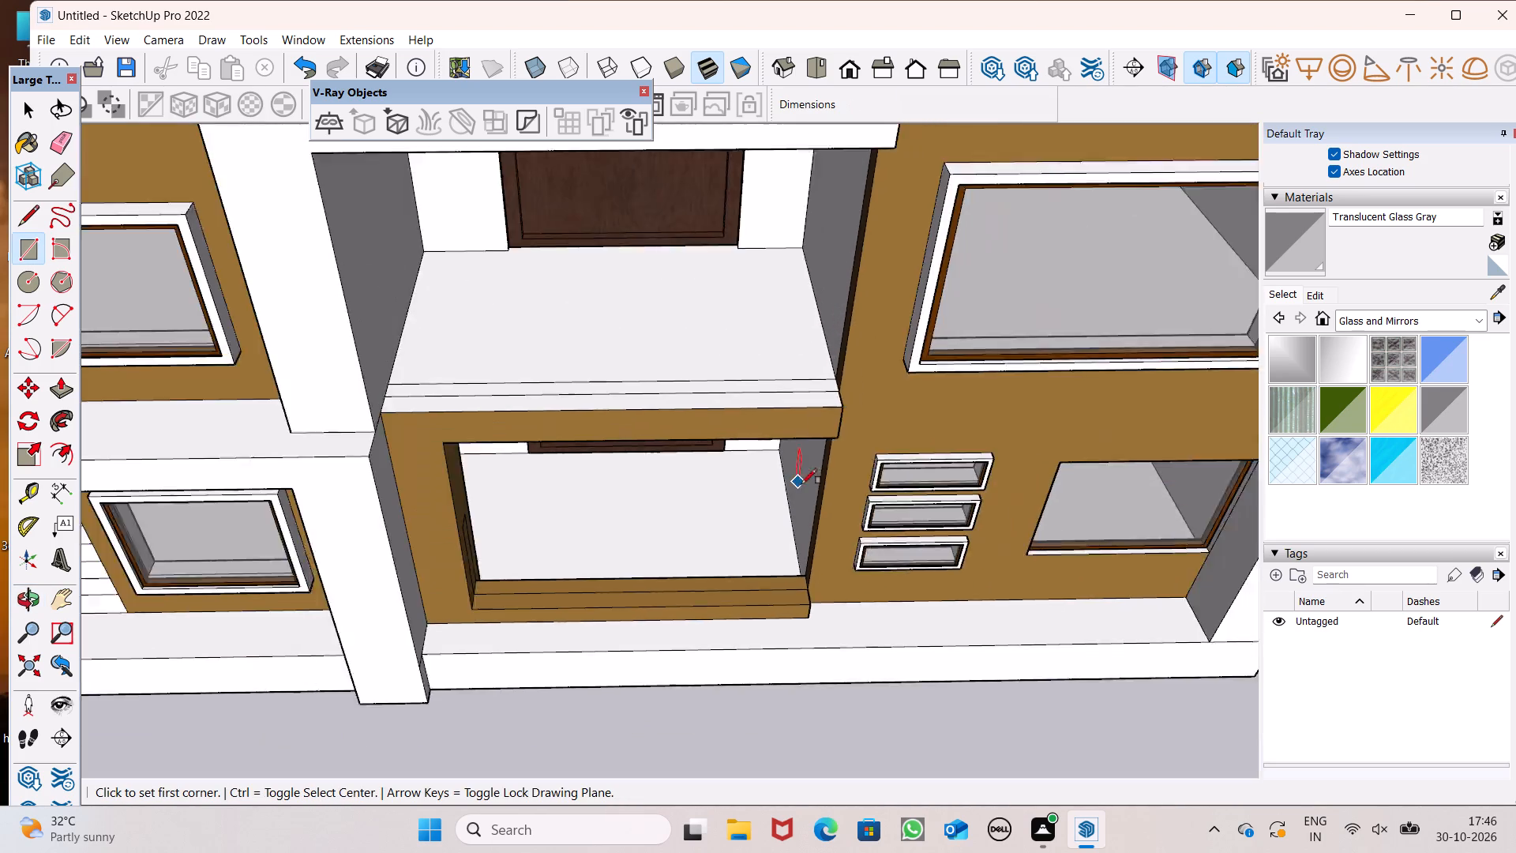
{"action": "scroll", "coordinate": [801, 484], "scroll_direction": "down", "scroll_amount": 8}
{"action": "middle_click_drag", "start_coordinate": [901, 446], "coordinate": [810, 355]}
{"action": "scroll", "coordinate": [891, 403], "scroll_direction": "down", "scroll_amount": 4}
{"action": "middle_click_drag", "start_coordinate": [887, 417], "coordinate": [954, 409]}
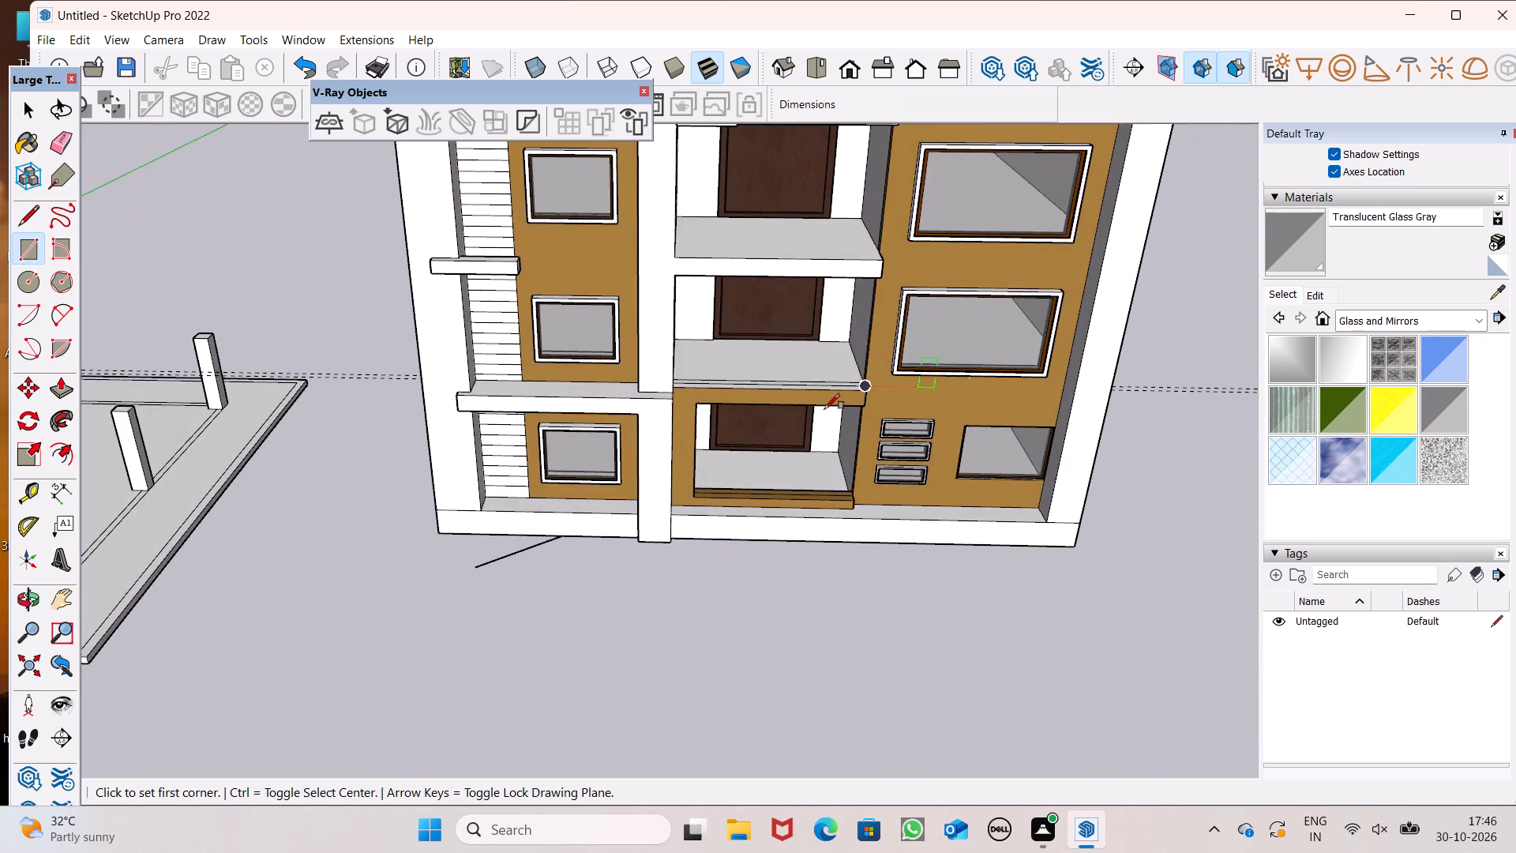
{"action": "scroll", "coordinate": [769, 419], "scroll_direction": "down", "scroll_amount": 5}
{"action": "middle_click_drag", "start_coordinate": [761, 423], "coordinate": [741, 624]}
{"action": "scroll", "coordinate": [784, 374], "scroll_direction": "up", "scroll_amount": 4}
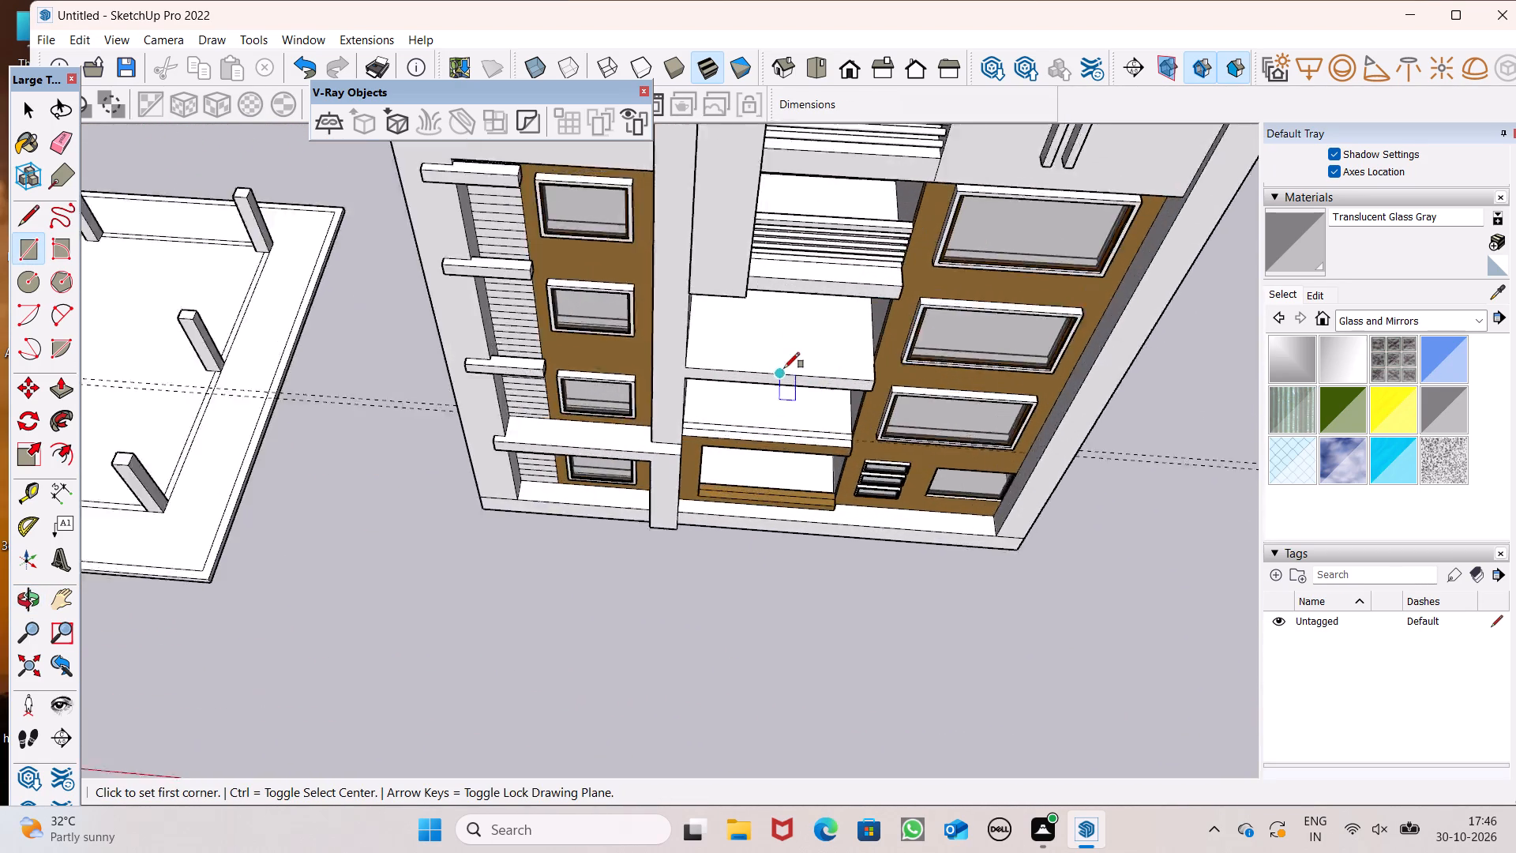
{"action": "scroll", "coordinate": [784, 368], "scroll_direction": "up", "scroll_amount": 3}
{"action": "scroll", "coordinate": [550, 336], "scroll_direction": "down", "scroll_amount": 4}
{"action": "middle_click_drag", "start_coordinate": [636, 483], "coordinate": [654, 532]}
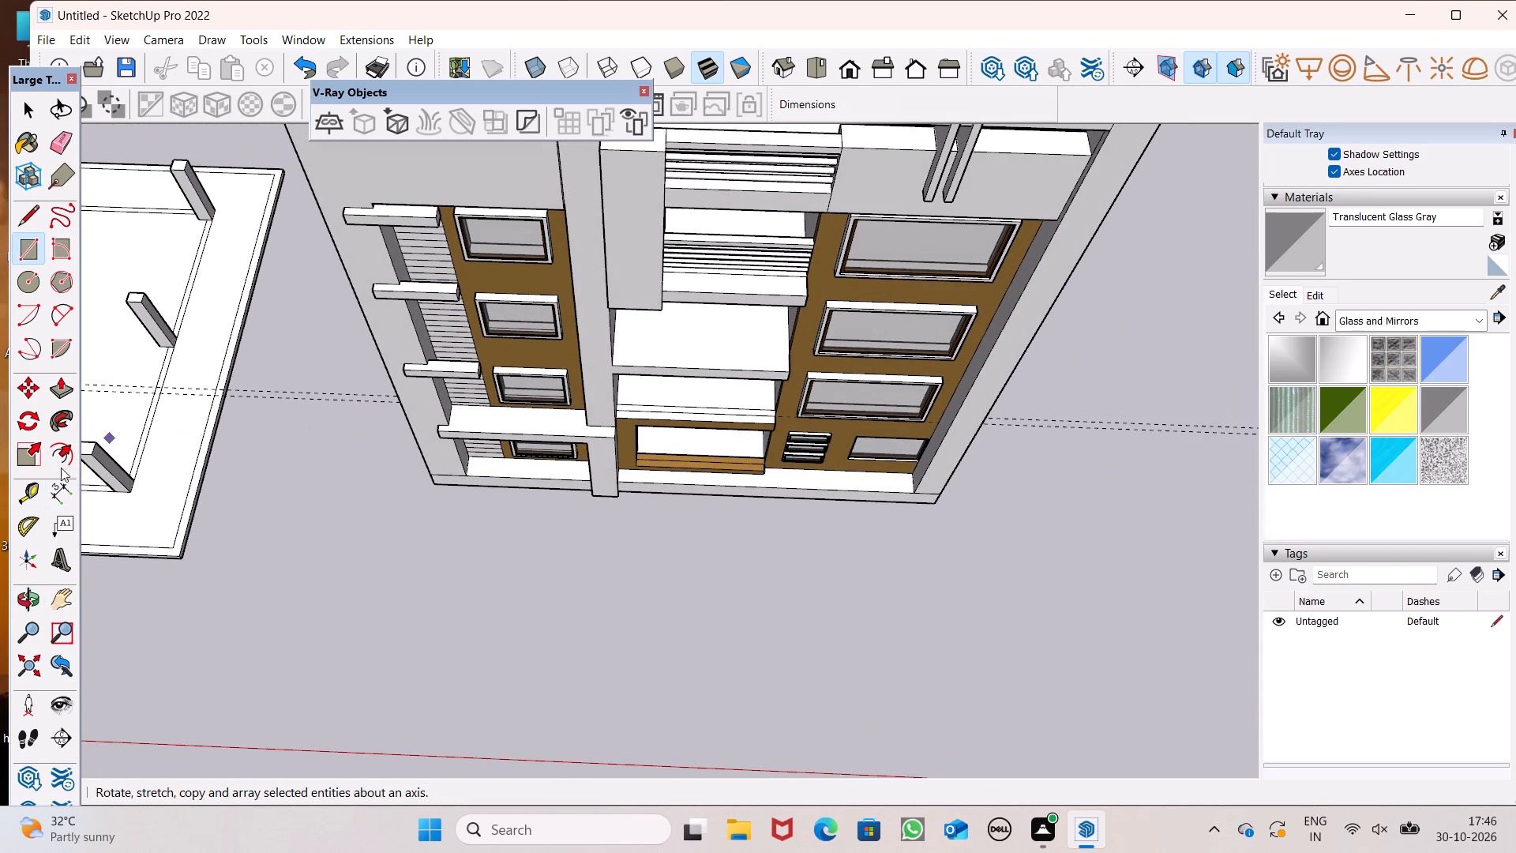
{"action": "left_click", "coordinate": [32, 497]}
{"action": "scroll", "coordinate": [731, 293], "scroll_direction": "up", "scroll_amount": 7}
{"action": "scroll", "coordinate": [787, 429], "scroll_direction": "up", "scroll_amount": 2}
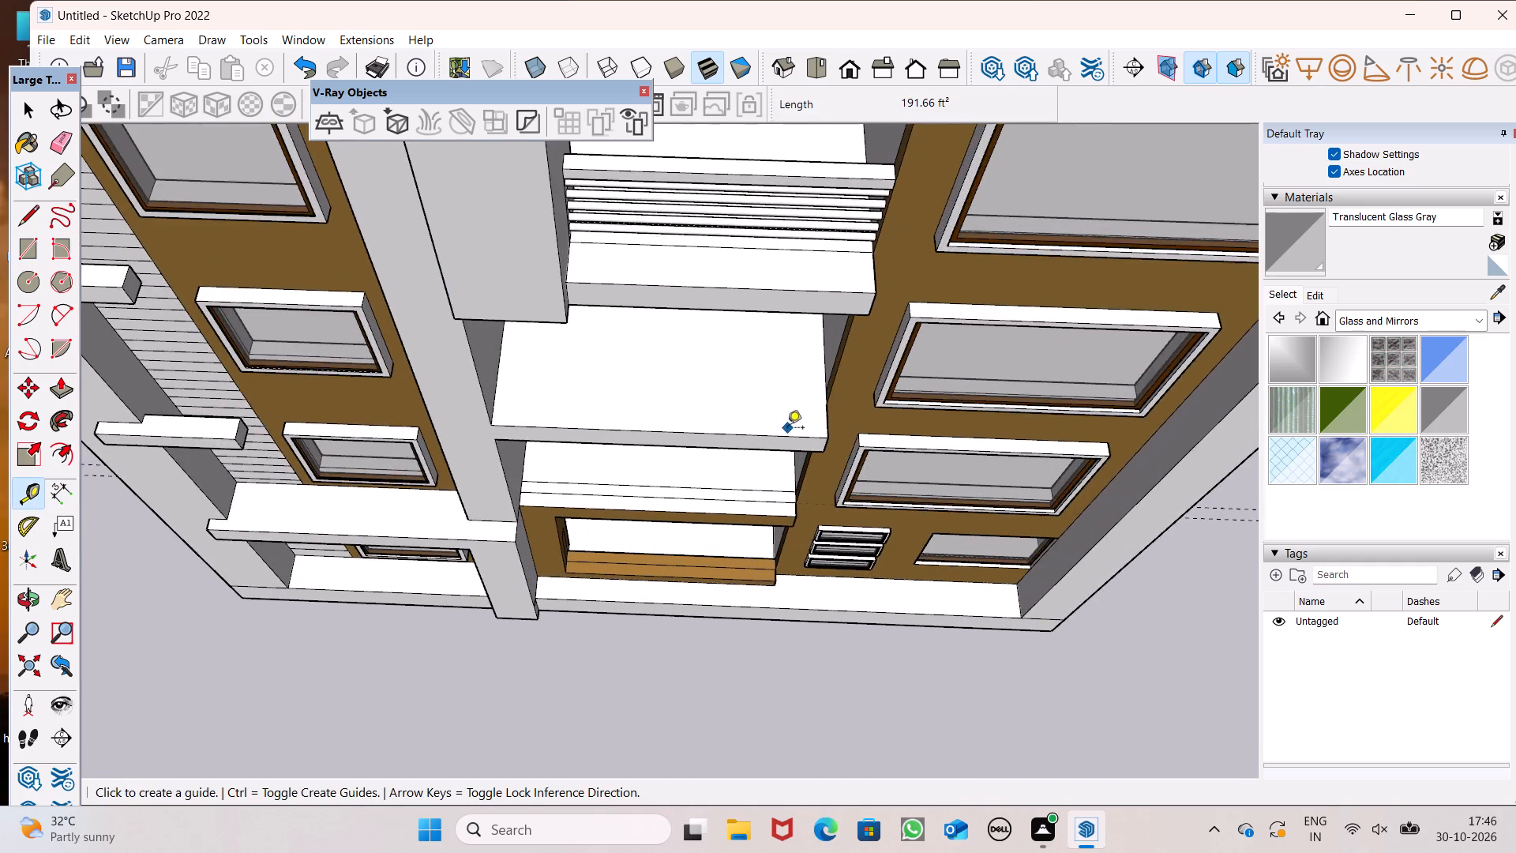
{"action": "scroll", "coordinate": [787, 429], "scroll_direction": "up", "scroll_amount": 3}
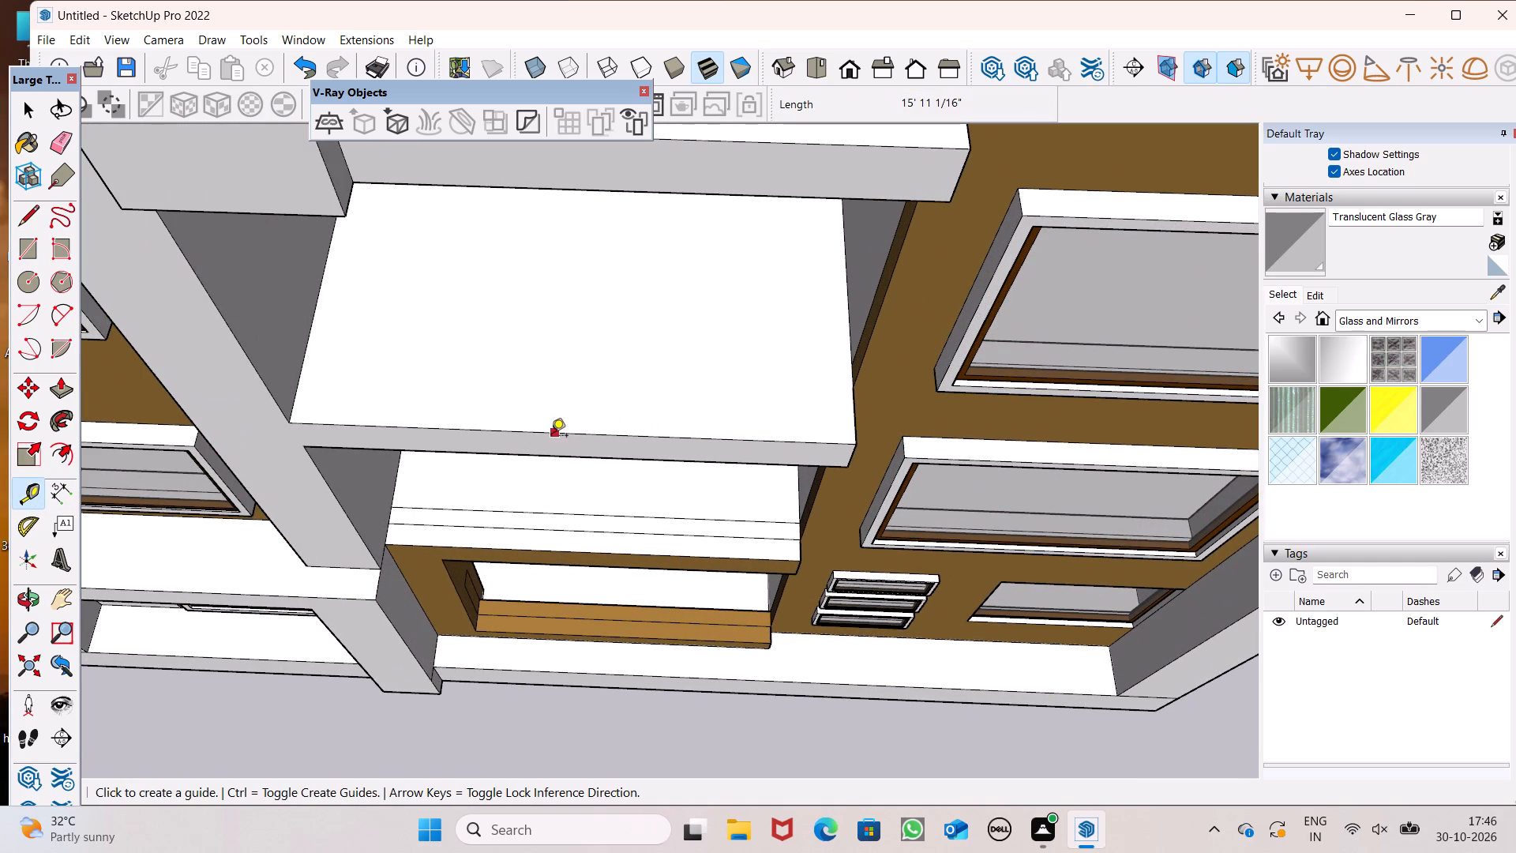
{"action": "left_click", "coordinate": [548, 434]}
{"action": "middle_click_drag", "start_coordinate": [724, 399], "coordinate": [762, 393]}
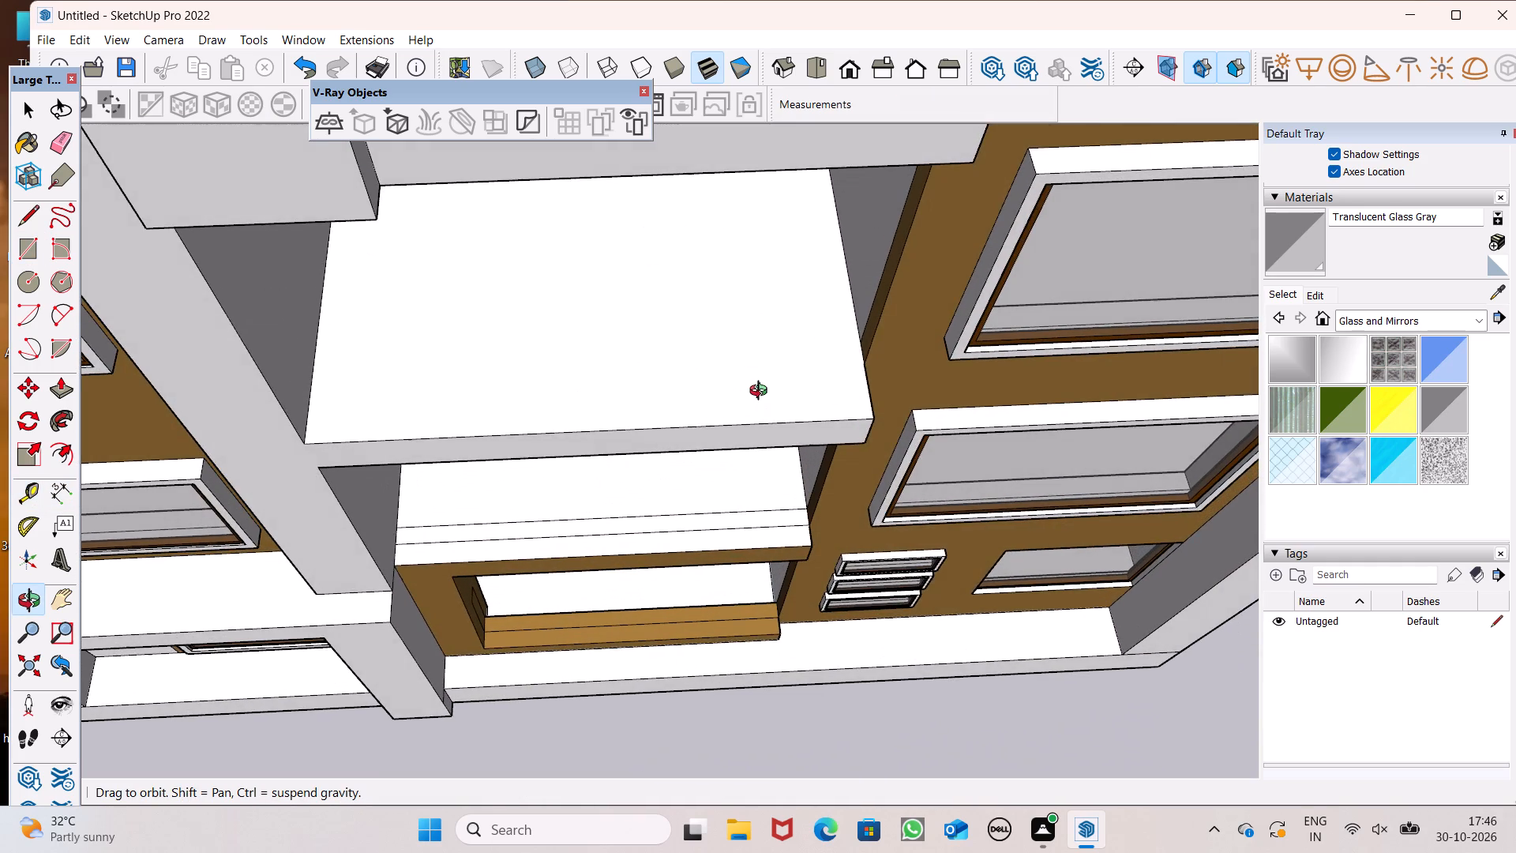
{"action": "middle_click_drag", "start_coordinate": [762, 393], "coordinate": [764, 393]}
{"action": "scroll", "coordinate": [761, 370], "scroll_direction": "up", "scroll_amount": 2}
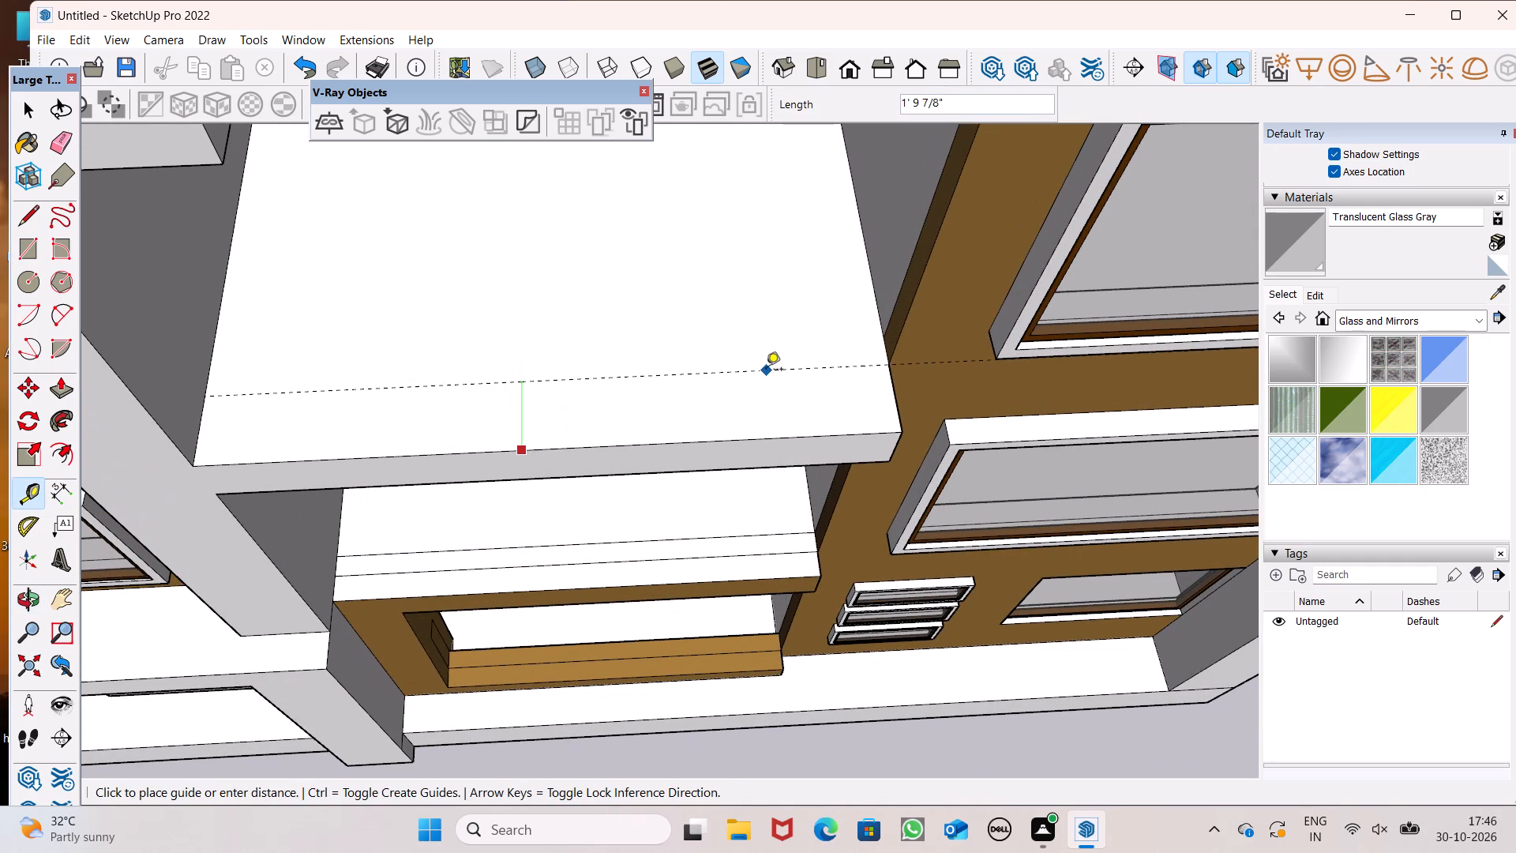
{"action": "left_click", "coordinate": [766, 370]}
Place a second parallel guide line a short distance behind the first one on the second-floor balcony's floor.
{"action": "scroll", "coordinate": [725, 348], "scroll_direction": "up", "scroll_amount": 5}
{"action": "scroll", "coordinate": [717, 359], "scroll_direction": "down", "scroll_amount": 1}
{"action": "middle_click_drag", "start_coordinate": [789, 390], "coordinate": [790, 483]}
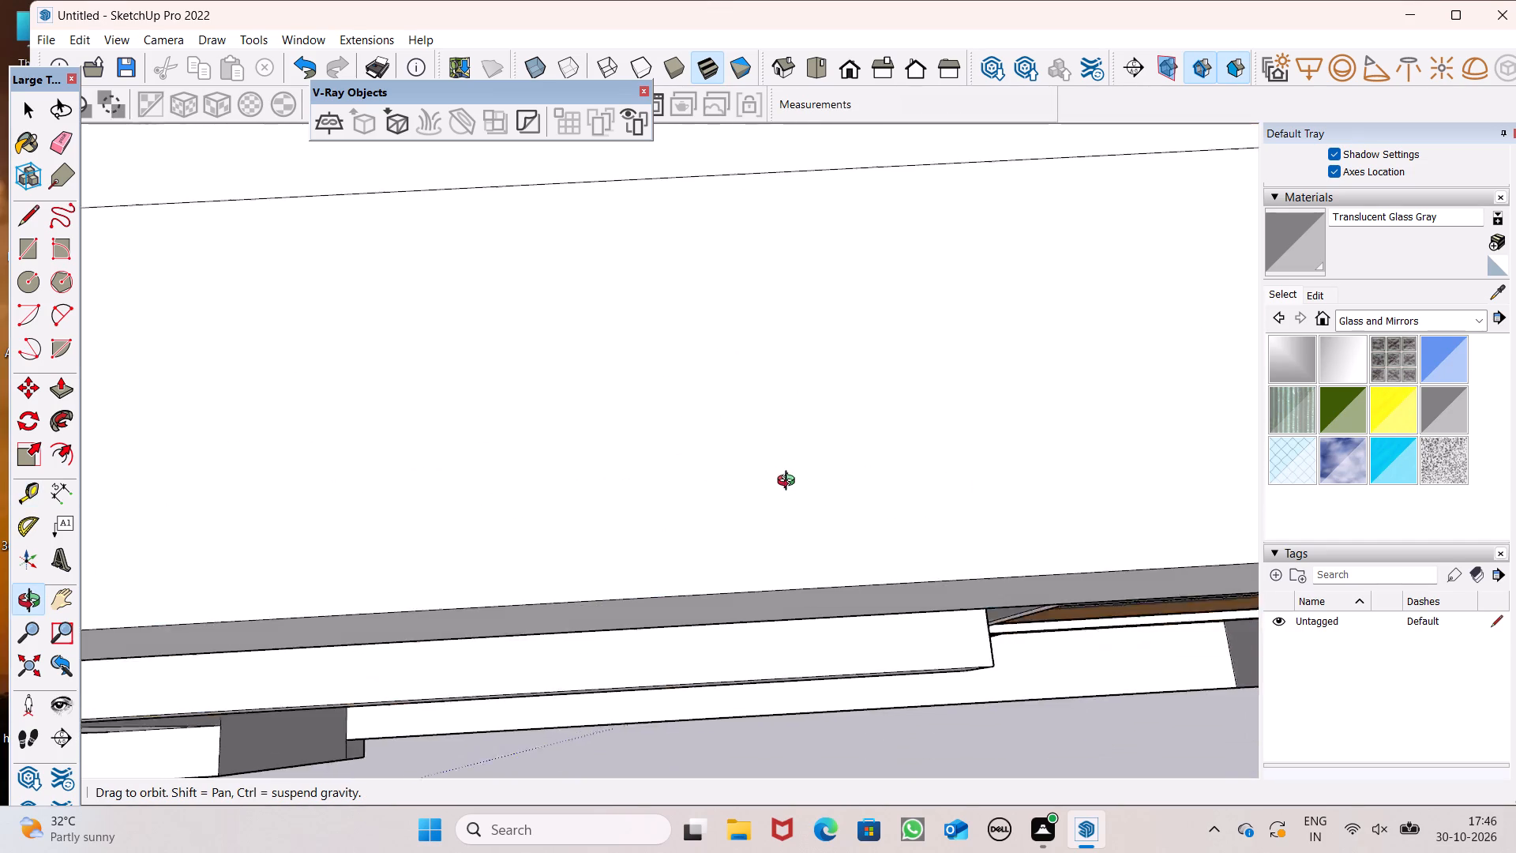
{"action": "middle_click_drag", "start_coordinate": [790, 483], "coordinate": [781, 437]}
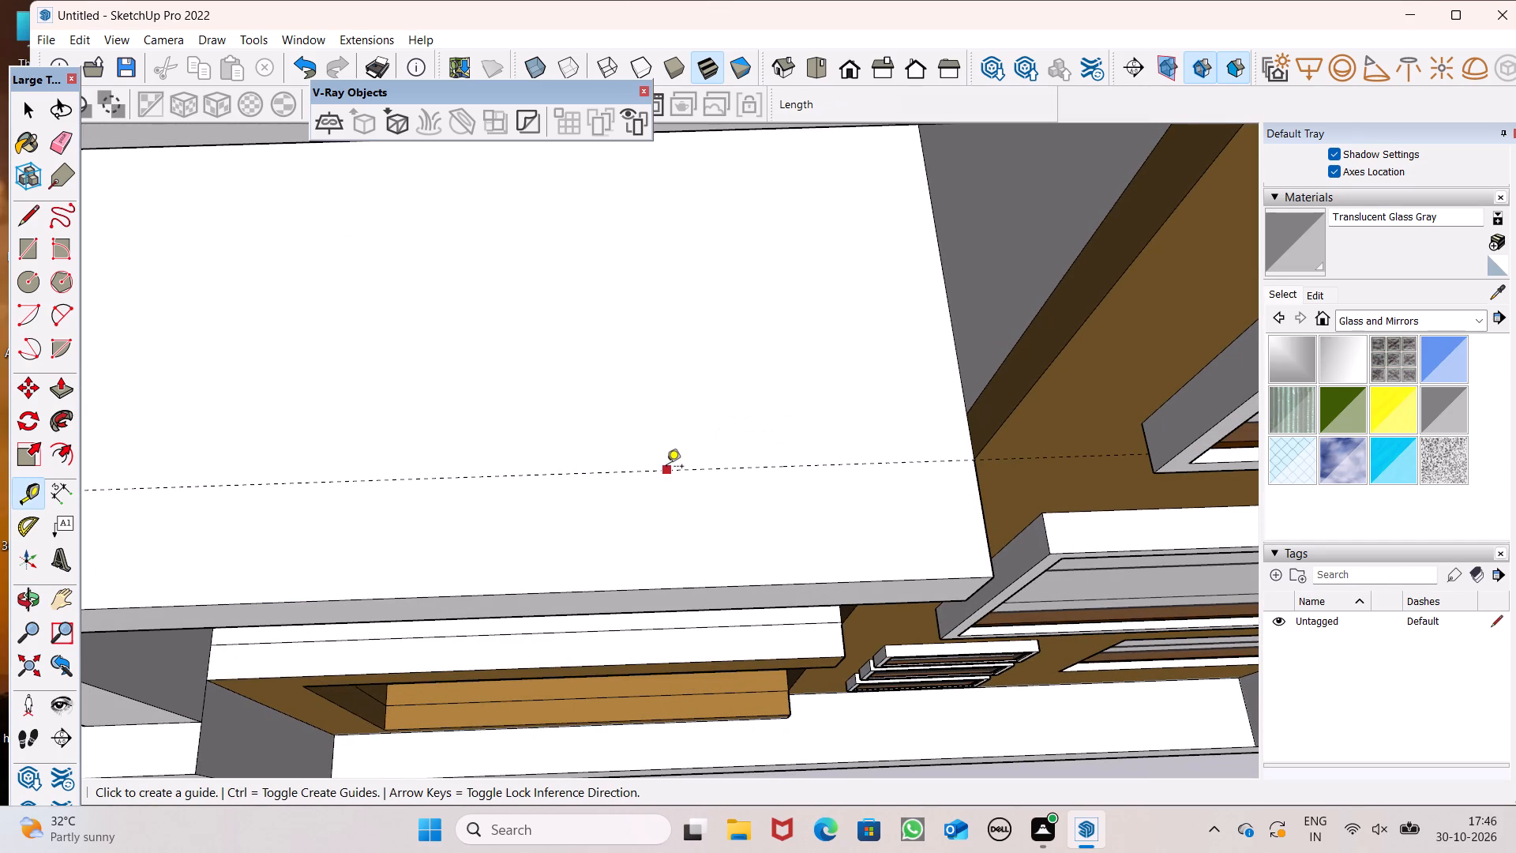
{"action": "left_click", "coordinate": [666, 468]}
{"action": "left_click", "coordinate": [665, 428]}
Draw a narrow rectangle between the two guides across the full width of the second-floor balcony's floor.
{"action": "scroll", "coordinate": [757, 367], "scroll_direction": "down", "scroll_amount": 7}
{"action": "scroll", "coordinate": [768, 419], "scroll_direction": "up", "scroll_amount": 2}
{"action": "middle_click_drag", "start_coordinate": [768, 419], "coordinate": [771, 403]}
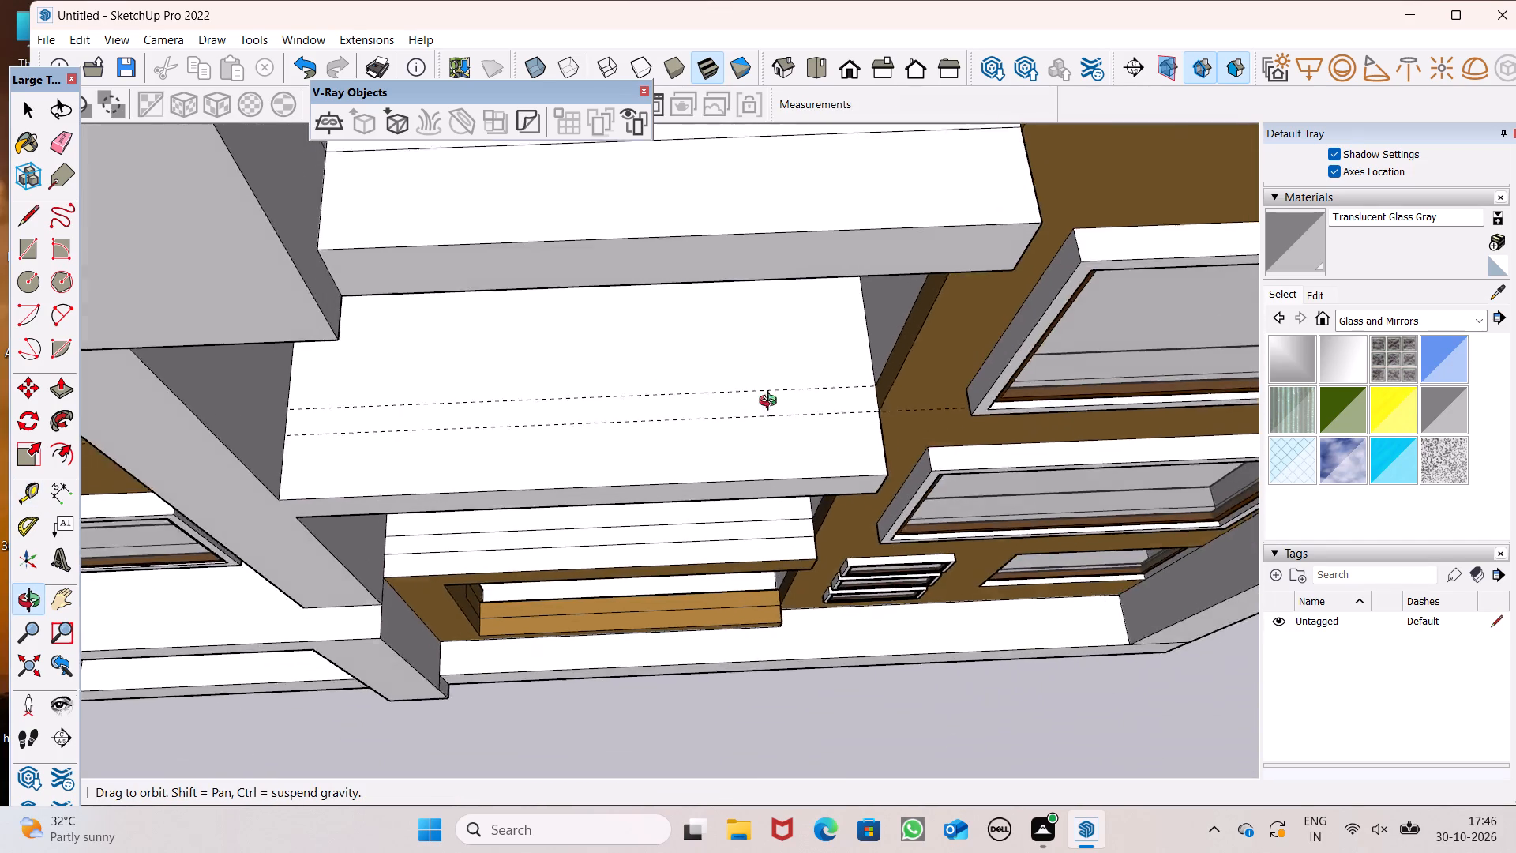
{"action": "middle_click_drag", "start_coordinate": [771, 403], "coordinate": [737, 242]}
{"action": "scroll", "coordinate": [737, 242], "scroll_direction": "up", "scroll_amount": 1}
{"action": "scroll", "coordinate": [737, 253], "scroll_direction": "down", "scroll_amount": 5}
{"action": "scroll", "coordinate": [660, 287], "scroll_direction": "down", "scroll_amount": 7}
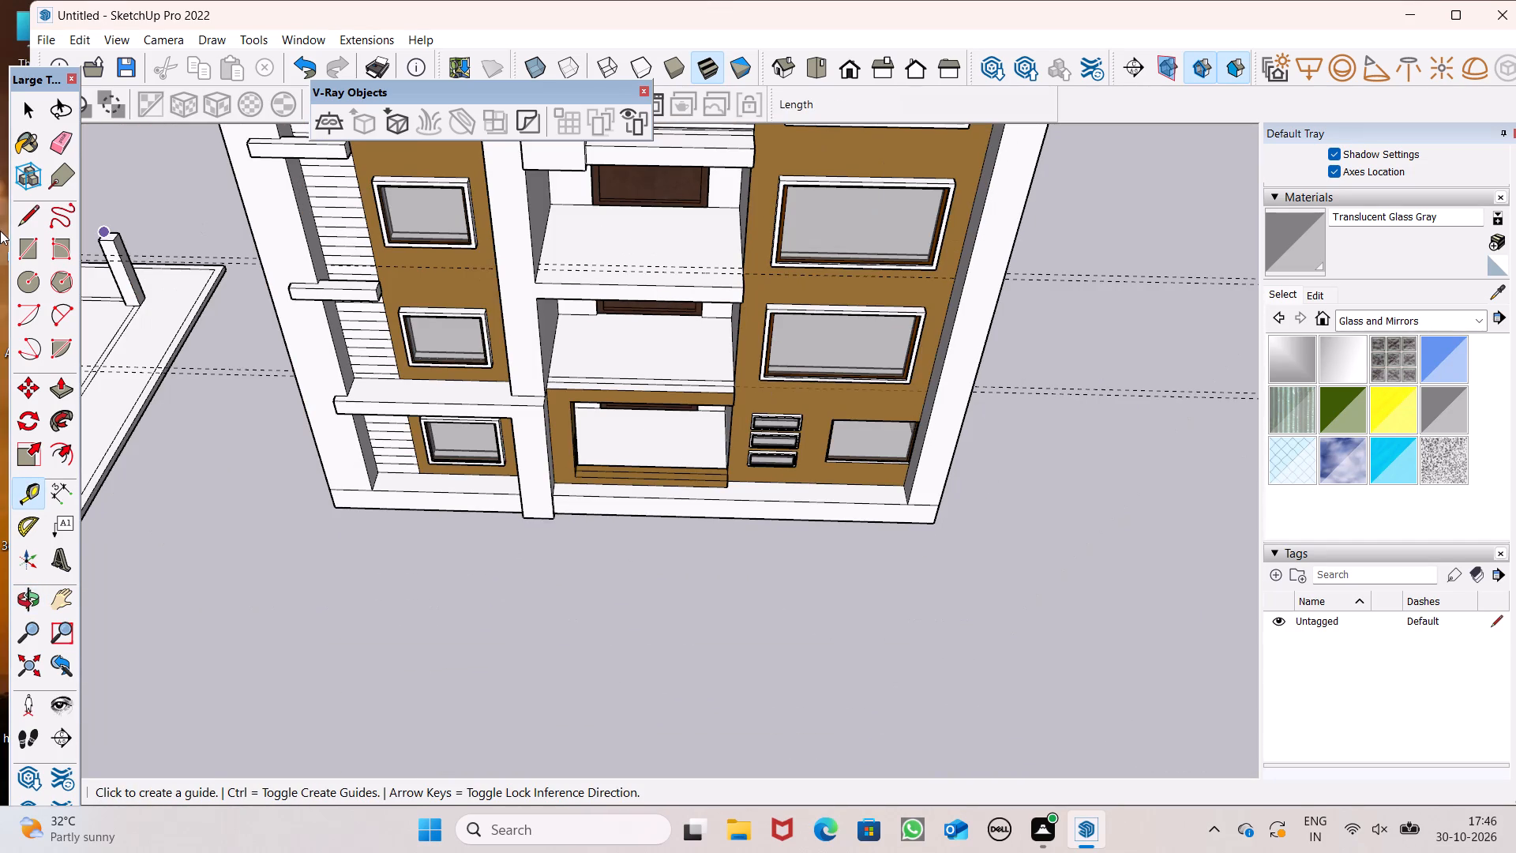
{"action": "left_click", "coordinate": [21, 255]}
{"action": "scroll", "coordinate": [490, 234], "scroll_direction": "up", "scroll_amount": 8}
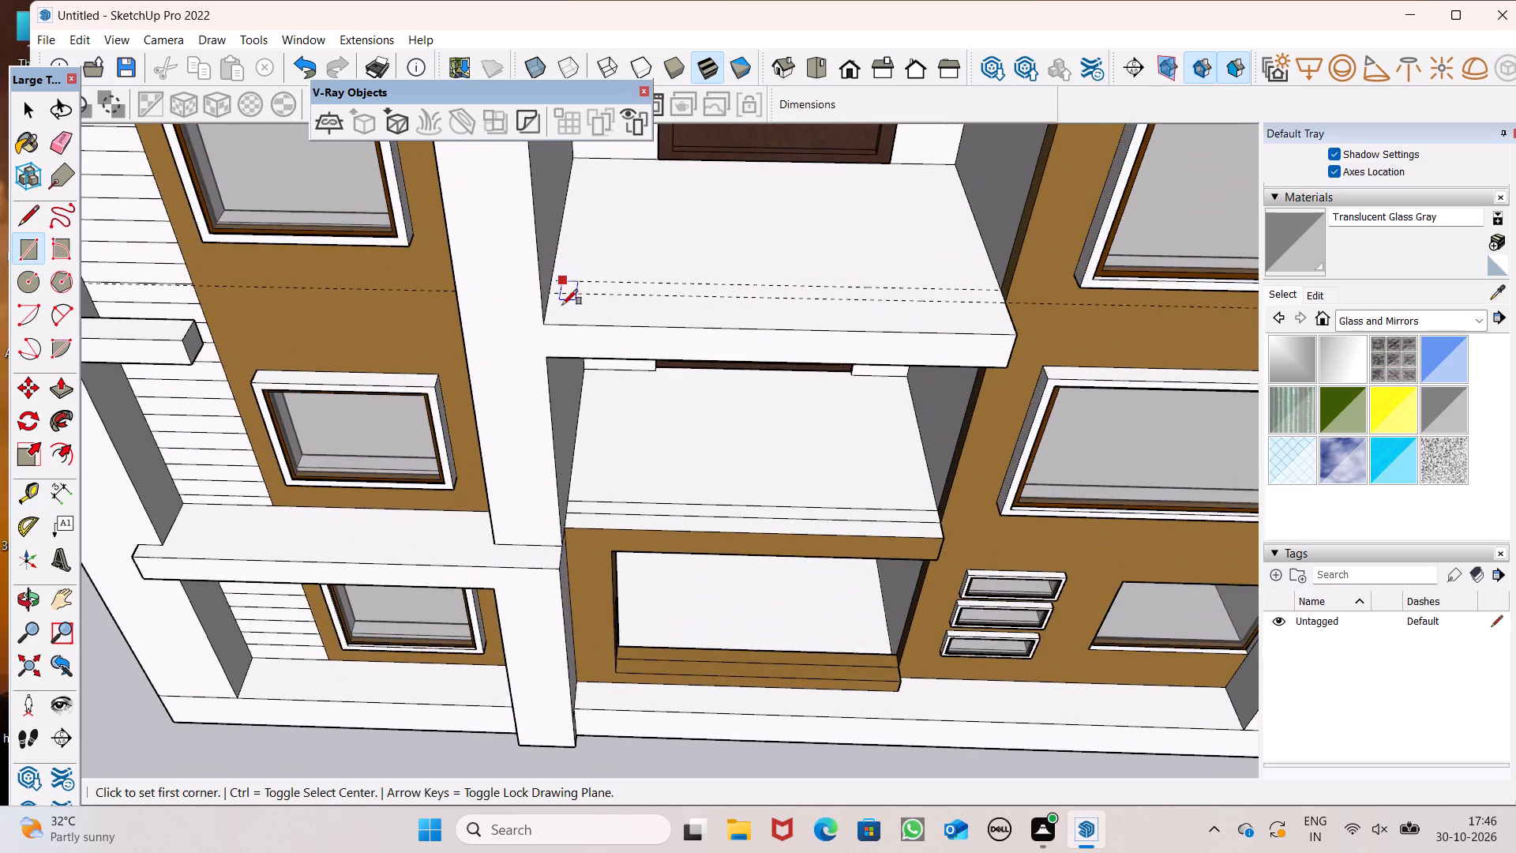
{"action": "middle_click_drag", "start_coordinate": [562, 315], "coordinate": [559, 344]}
{"action": "scroll", "coordinate": [559, 344], "scroll_direction": "up", "scroll_amount": 7}
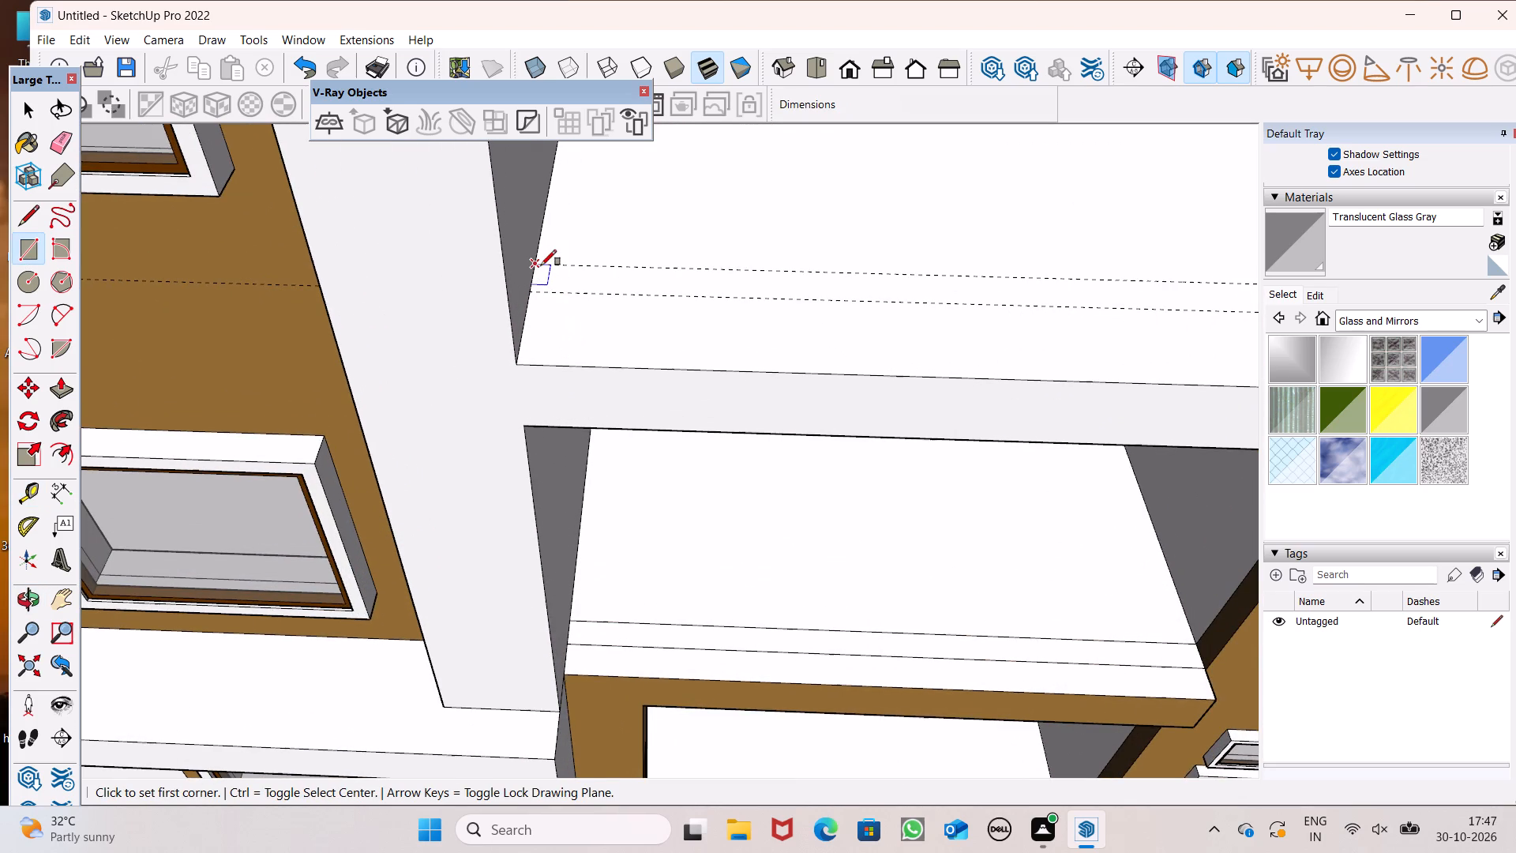
{"action": "left_click", "coordinate": [541, 264]}
{"action": "scroll", "coordinate": [471, 303], "scroll_direction": "down", "scroll_amount": 8}
{"action": "scroll", "coordinate": [963, 319], "scroll_direction": "up", "scroll_amount": 2}
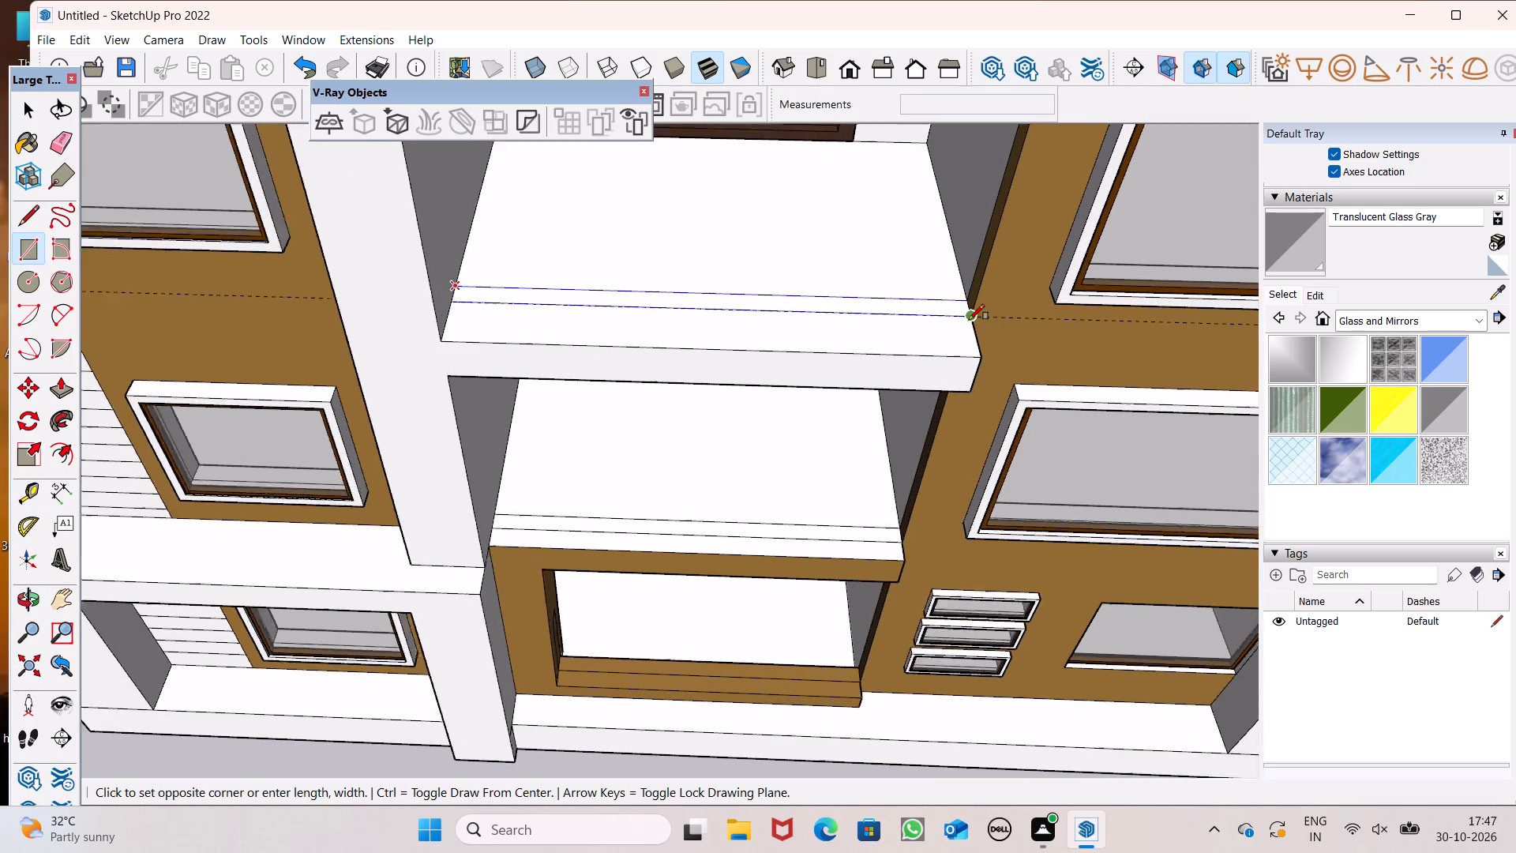
{"action": "scroll", "coordinate": [969, 320], "scroll_direction": "up", "scroll_amount": 3}
{"action": "middle_click_drag", "start_coordinate": [973, 315], "coordinate": [979, 408]}
{"action": "scroll", "coordinate": [979, 408], "scroll_direction": "up", "scroll_amount": 5}
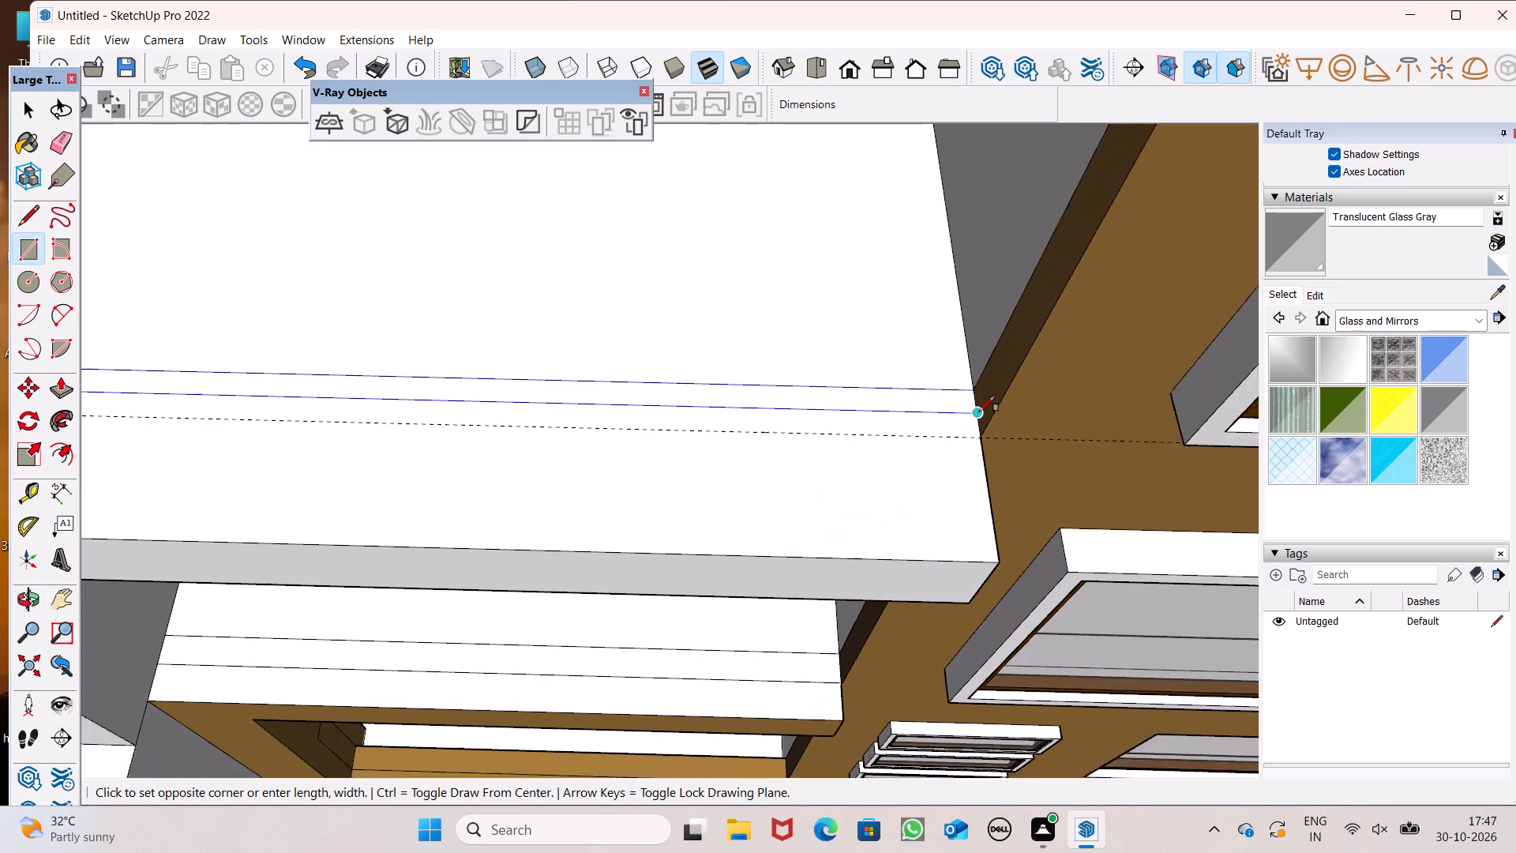
{"action": "left_click", "coordinate": [979, 437]}
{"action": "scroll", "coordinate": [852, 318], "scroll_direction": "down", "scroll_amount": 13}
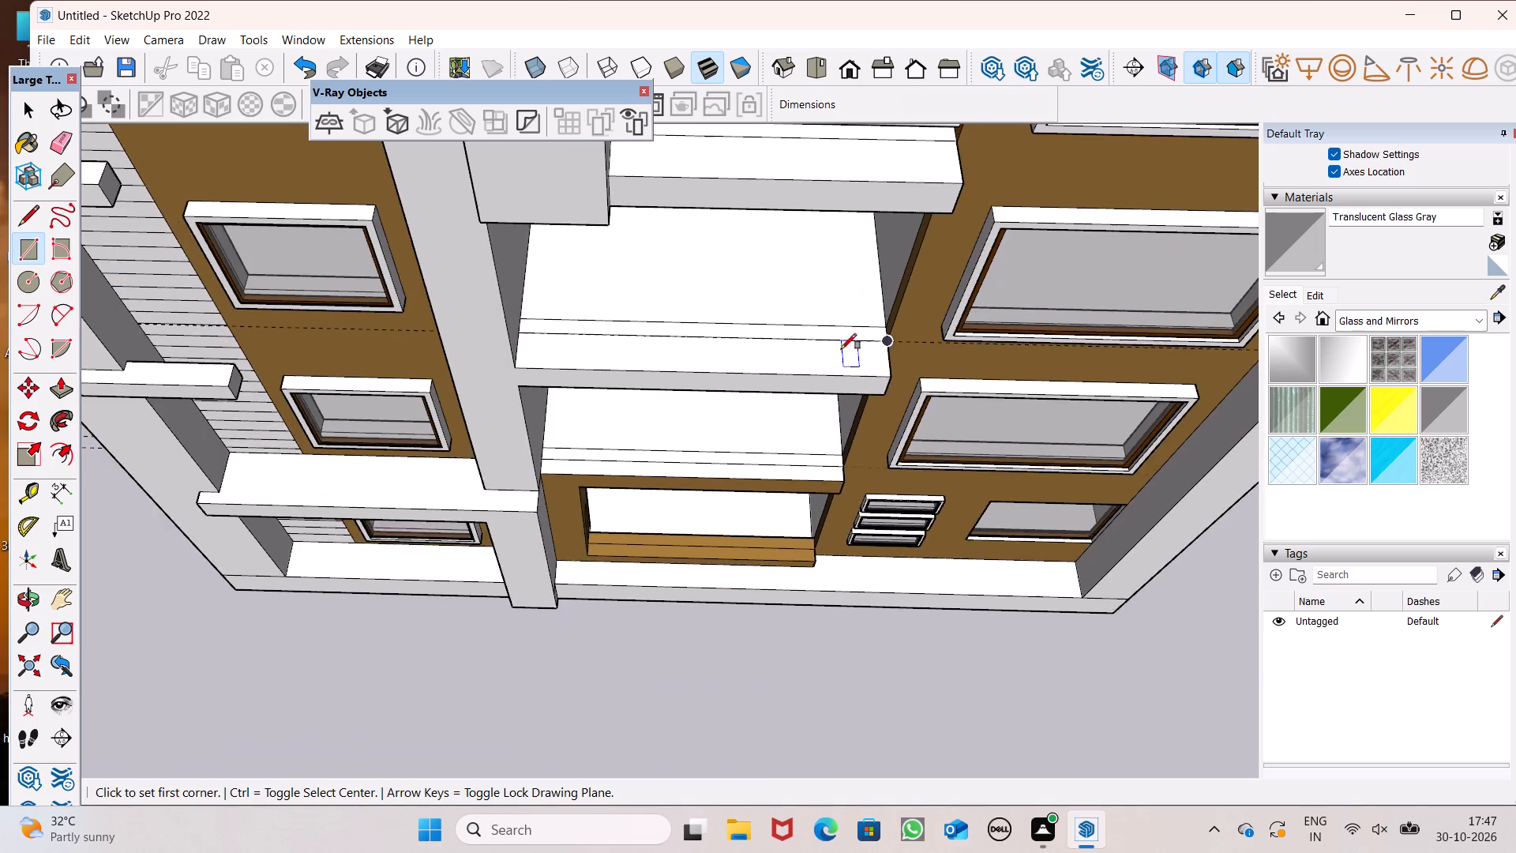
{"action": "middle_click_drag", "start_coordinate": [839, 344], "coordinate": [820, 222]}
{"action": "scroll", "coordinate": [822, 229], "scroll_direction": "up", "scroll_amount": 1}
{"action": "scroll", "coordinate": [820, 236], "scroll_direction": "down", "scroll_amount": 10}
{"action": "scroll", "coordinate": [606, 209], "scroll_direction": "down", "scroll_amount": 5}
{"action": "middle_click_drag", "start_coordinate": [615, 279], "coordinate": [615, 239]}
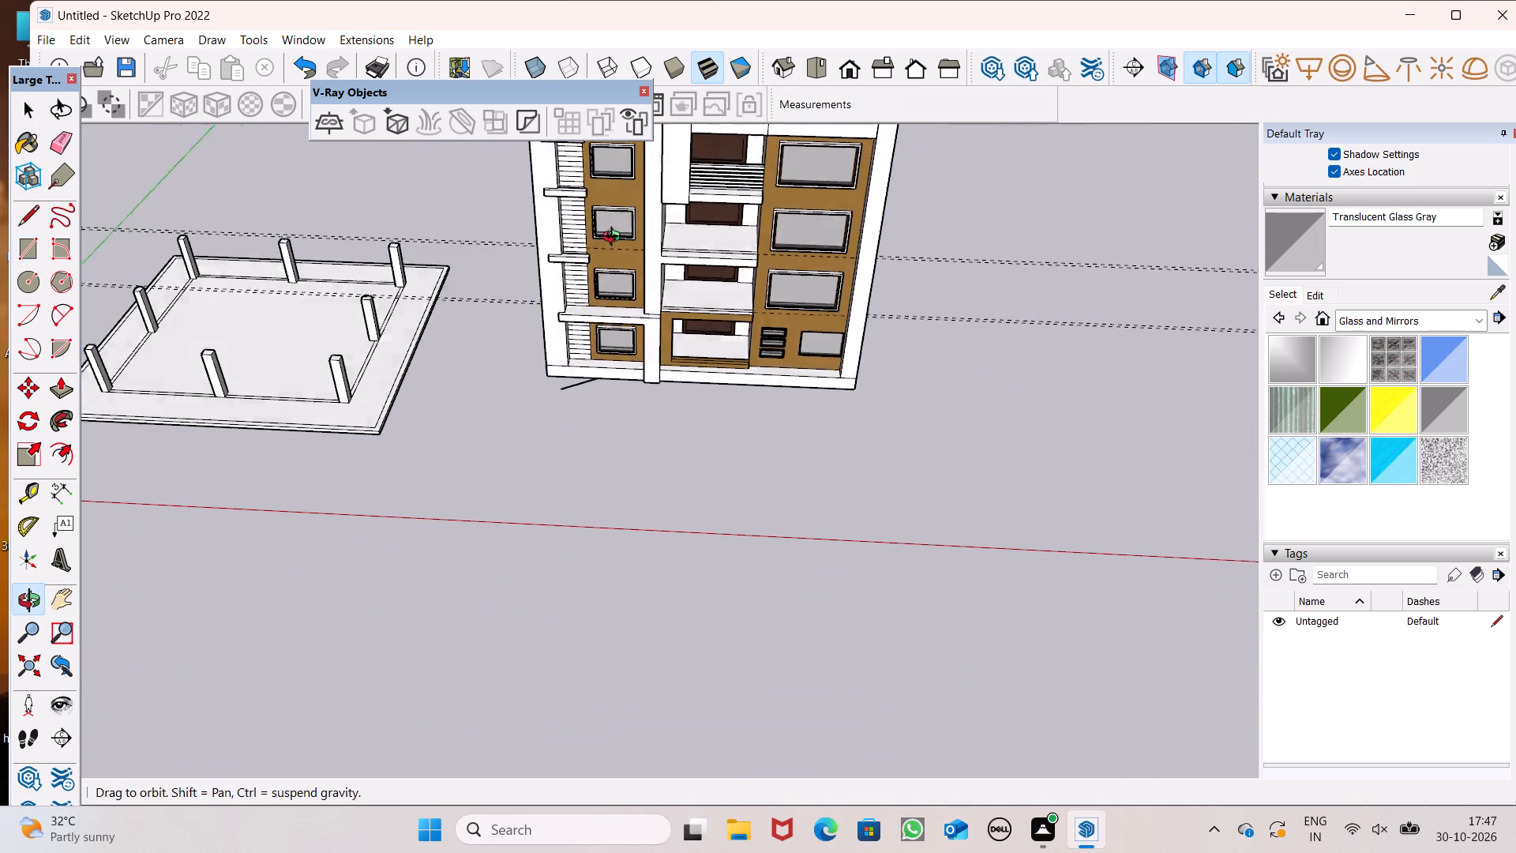
Erase the remaining horizontal guide lines that cross the front balconies.
{"action": "middle_click_drag", "start_coordinate": [615, 239], "coordinate": [615, 225]}
{"action": "left_click", "coordinate": [54, 148]}
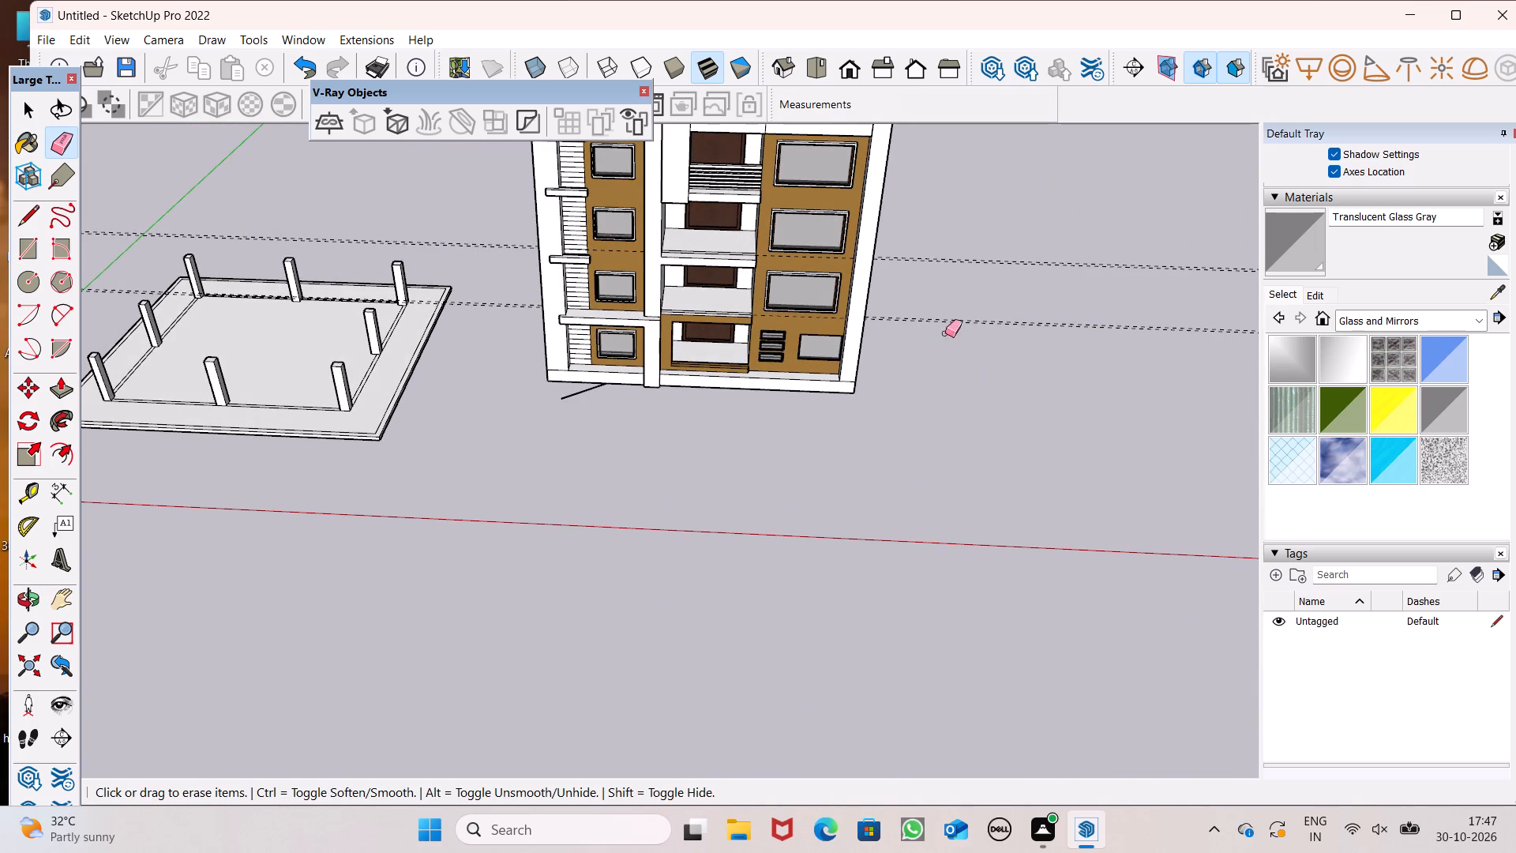
{"action": "left_click_drag", "start_coordinate": [938, 233], "coordinate": [951, 337]}
Erase the stray diagonal line lying beneath the front base of the building.
{"action": "scroll", "coordinate": [756, 378], "scroll_direction": "up", "scroll_amount": 1}
{"action": "middle_click_drag", "start_coordinate": [752, 380], "coordinate": [731, 224]}
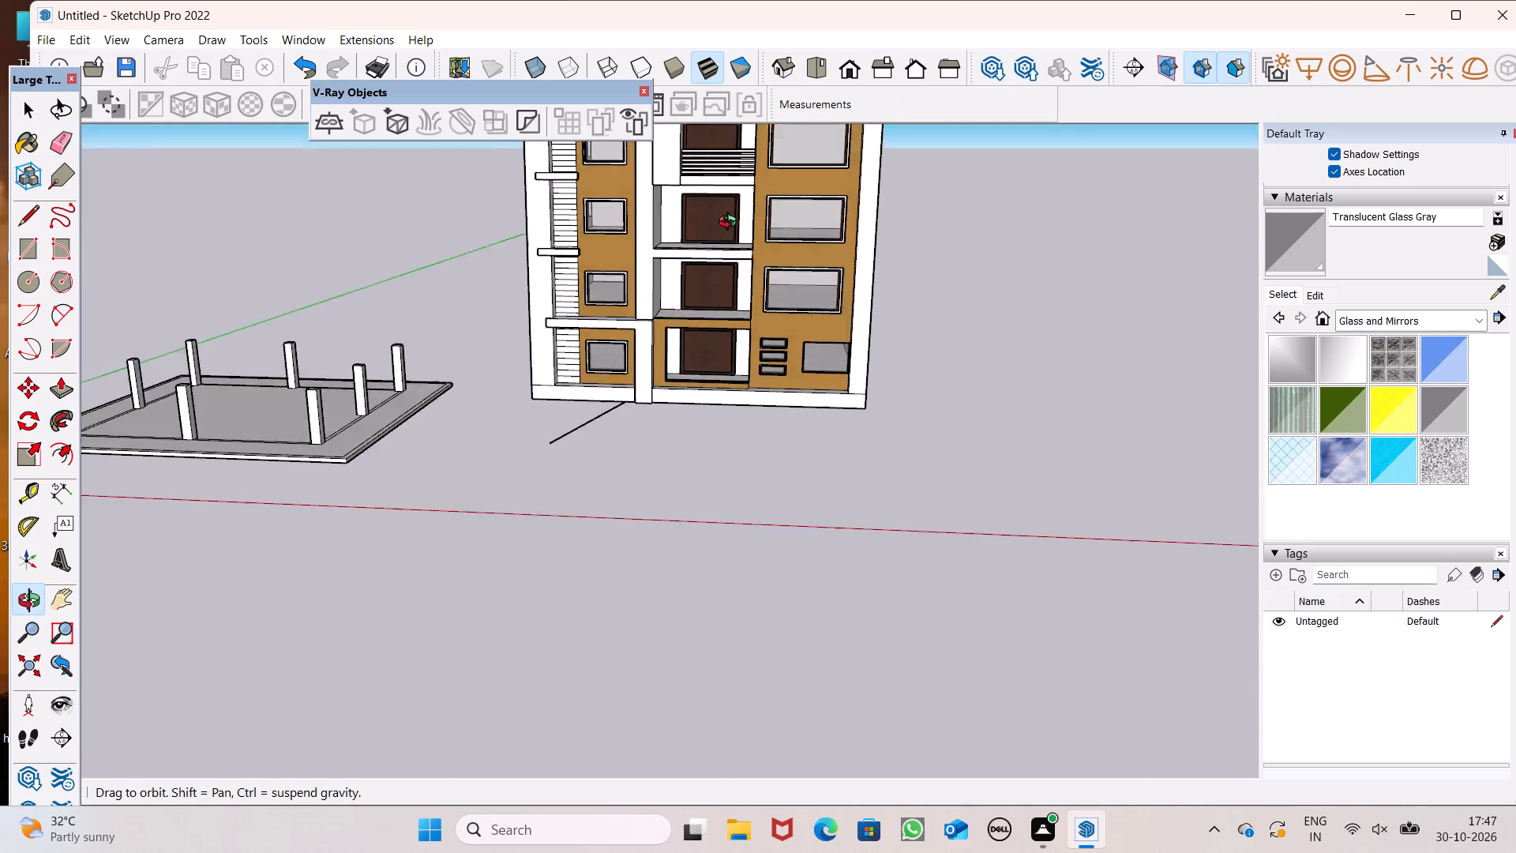
{"action": "middle_click_drag", "start_coordinate": [731, 224], "coordinate": [752, 65]}
{"action": "scroll", "coordinate": [752, 103], "scroll_direction": "up", "scroll_amount": 1}
{"action": "scroll", "coordinate": [587, 523], "scroll_direction": "up", "scroll_amount": 6}
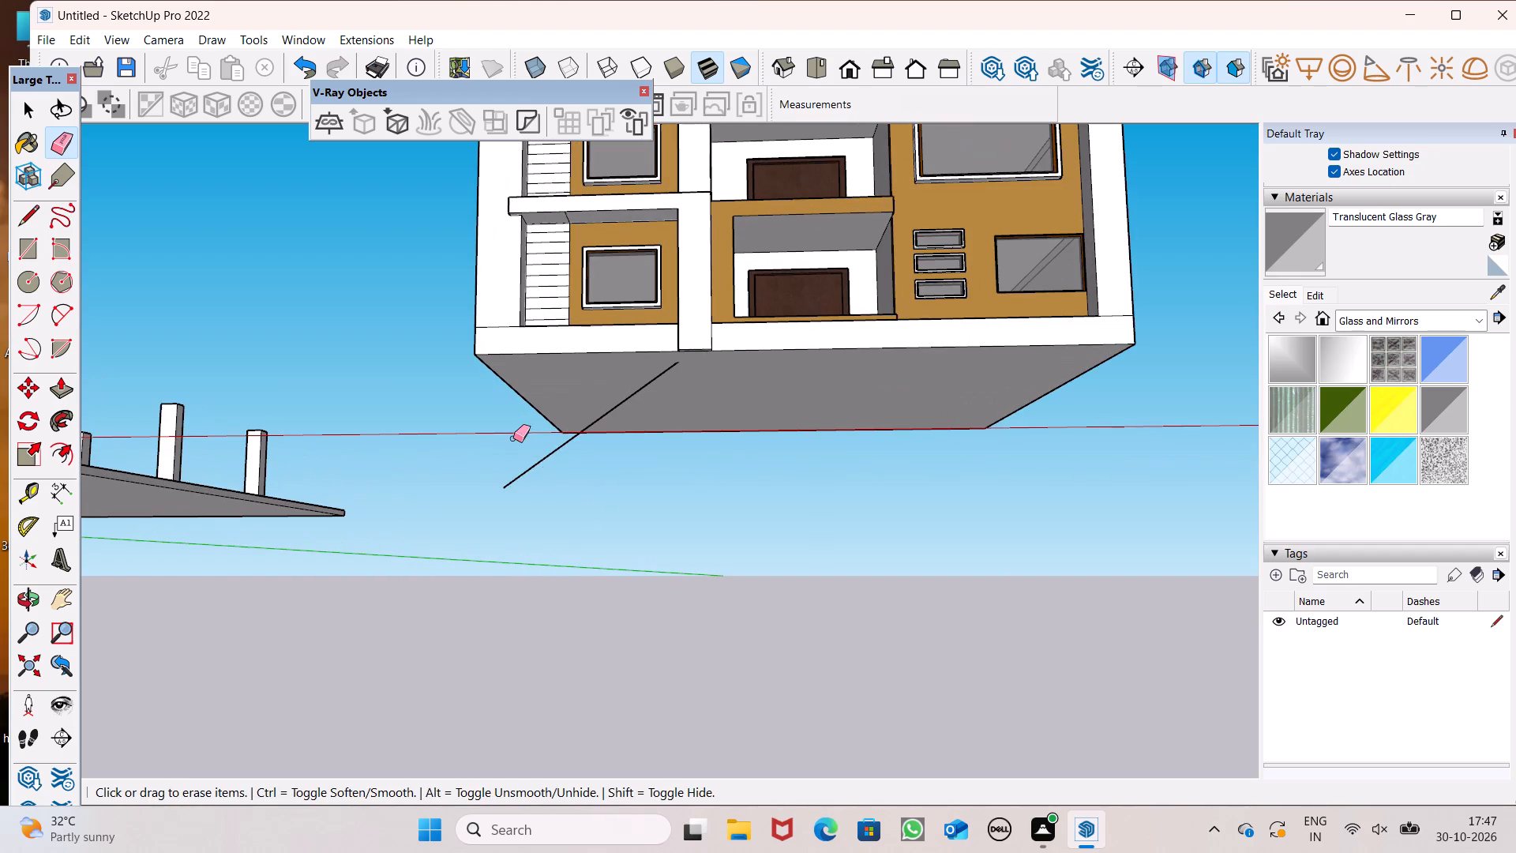
{"action": "left_click_drag", "start_coordinate": [542, 465], "coordinate": [560, 476]}
{"action": "left_click_drag", "start_coordinate": [546, 445], "coordinate": [560, 480]}
Place a guide line 4' above the first-floor balcony's floor on its white side wall.
{"action": "scroll", "coordinate": [623, 537], "scroll_direction": "down", "scroll_amount": 5}
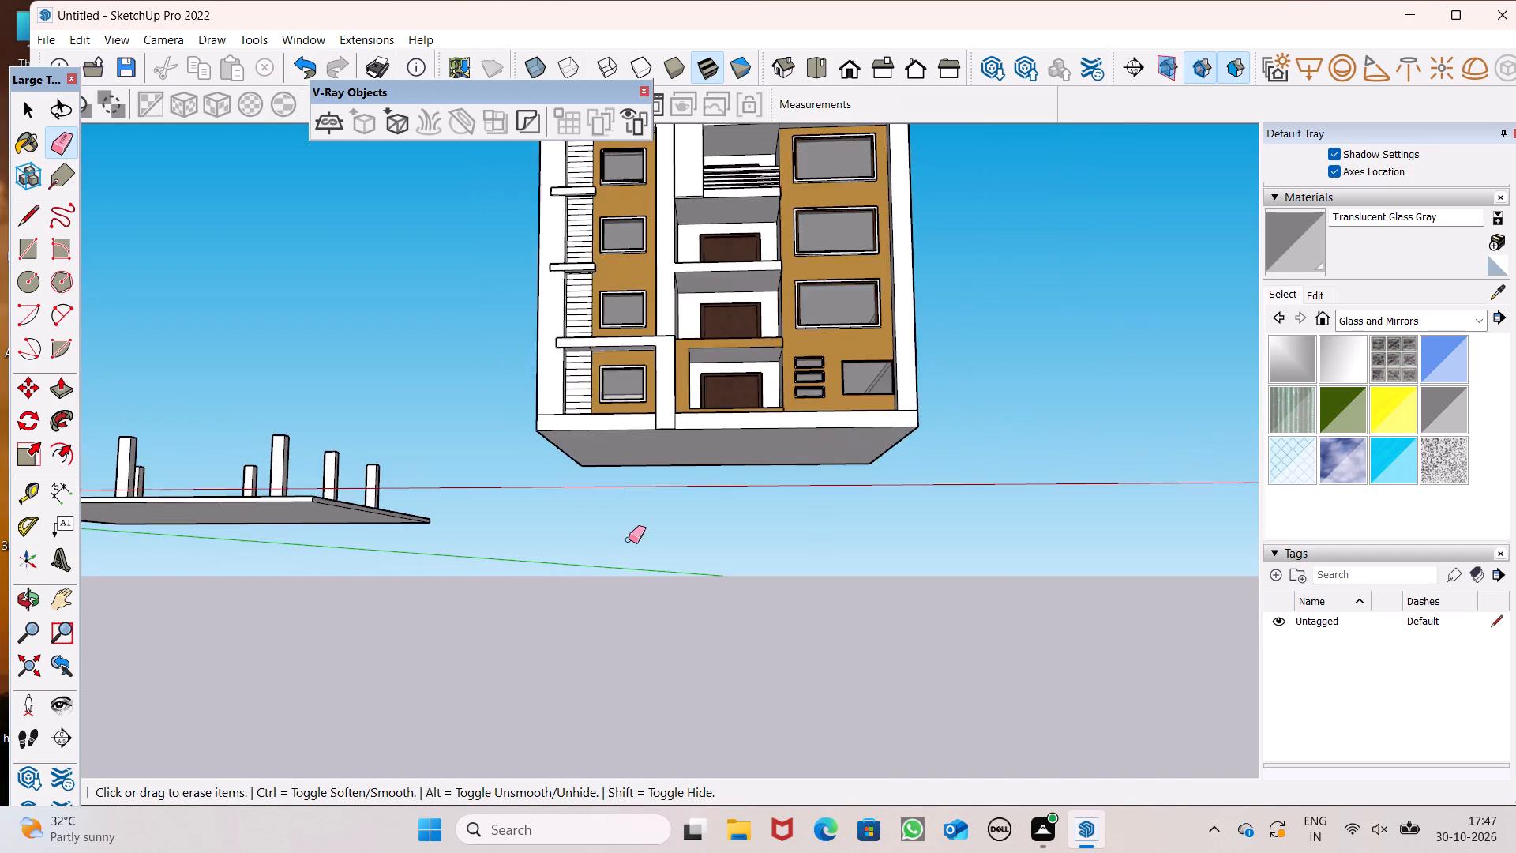
{"action": "middle_click_drag", "start_coordinate": [653, 540], "coordinate": [630, 800]}
{"action": "scroll", "coordinate": [655, 472], "scroll_direction": "up", "scroll_amount": 5}
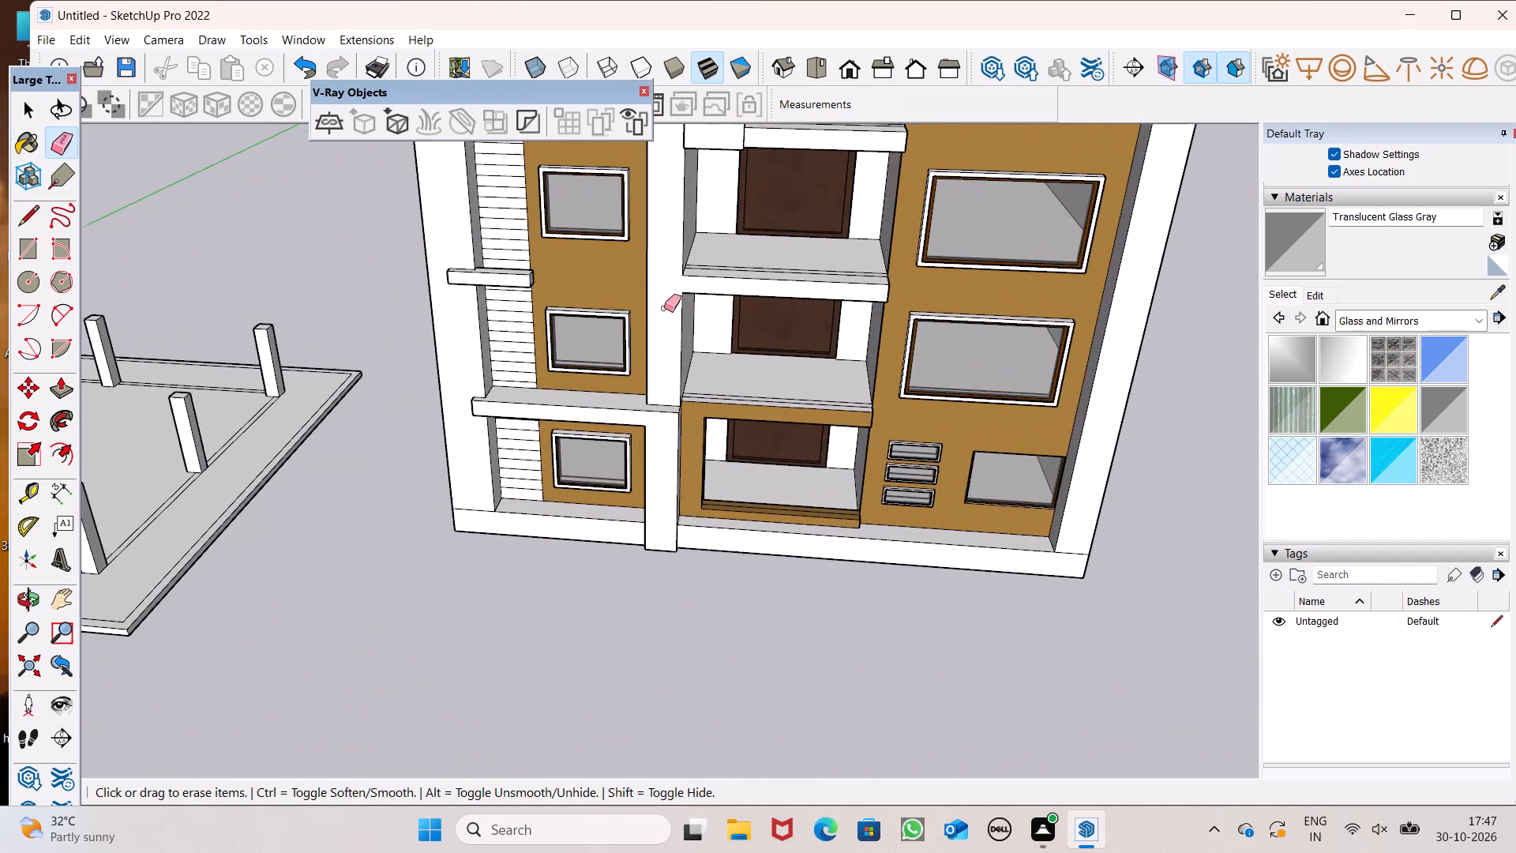
{"action": "scroll", "coordinate": [698, 313], "scroll_direction": "down", "scroll_amount": 2}
{"action": "middle_click_drag", "start_coordinate": [712, 324], "coordinate": [359, 319]}
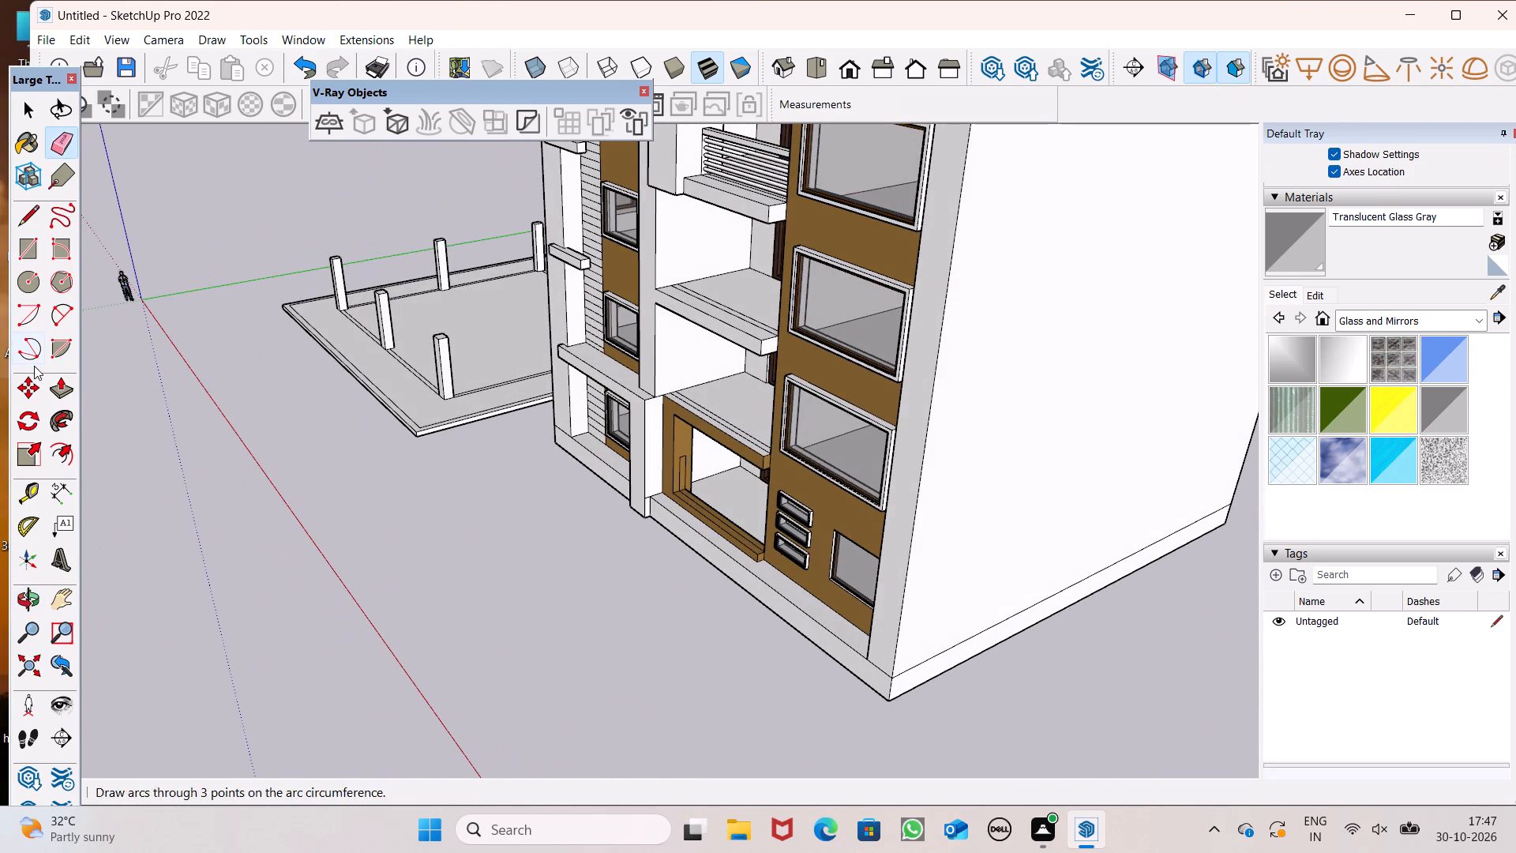
{"action": "left_click", "coordinate": [21, 508]}
{"action": "scroll", "coordinate": [691, 348], "scroll_direction": "up", "scroll_amount": 8}
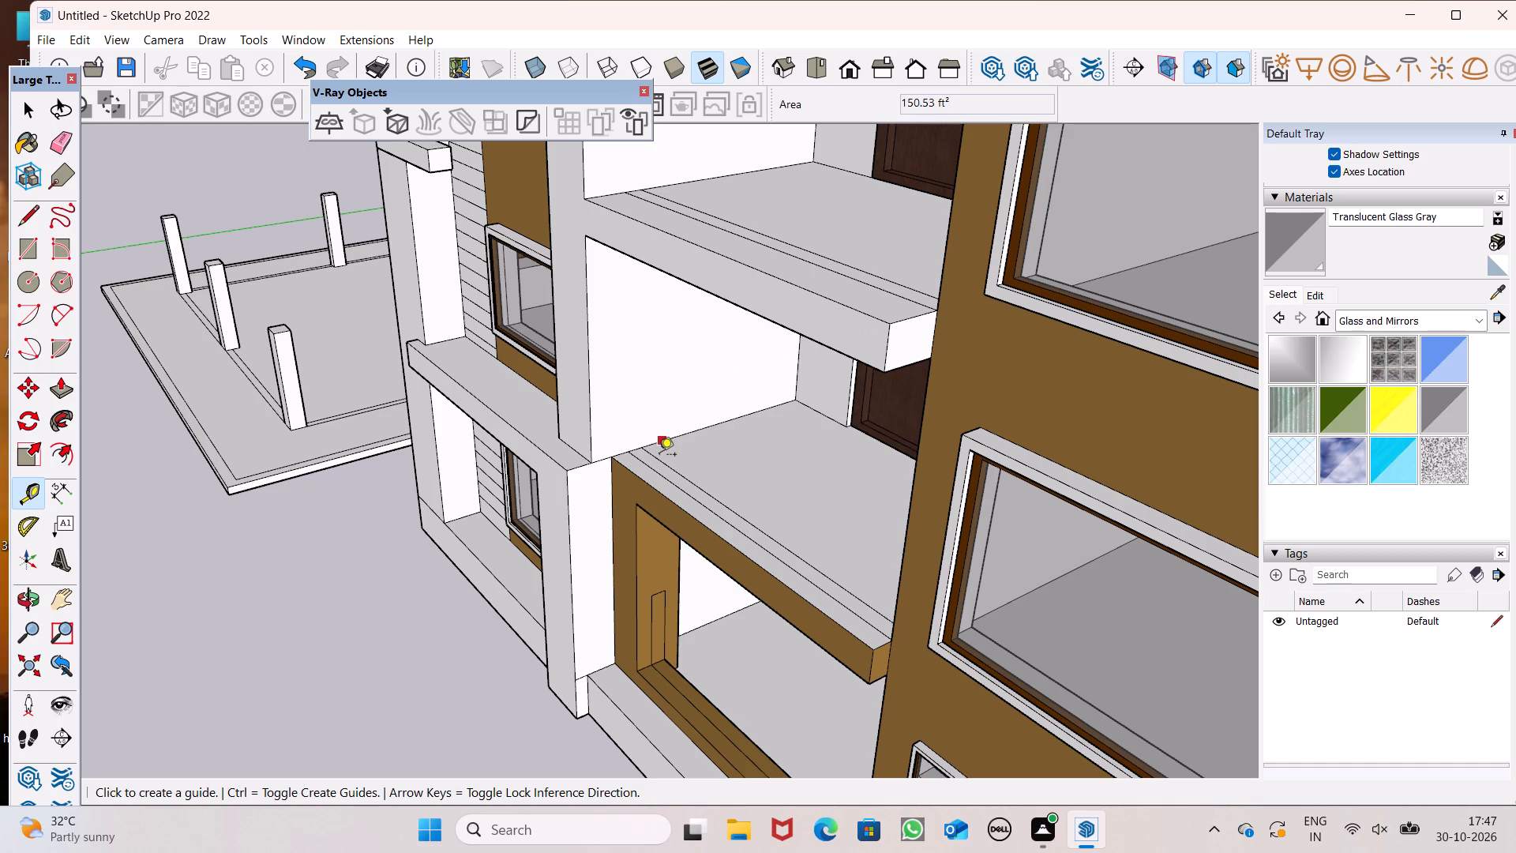
{"action": "left_click", "coordinate": [647, 442]}
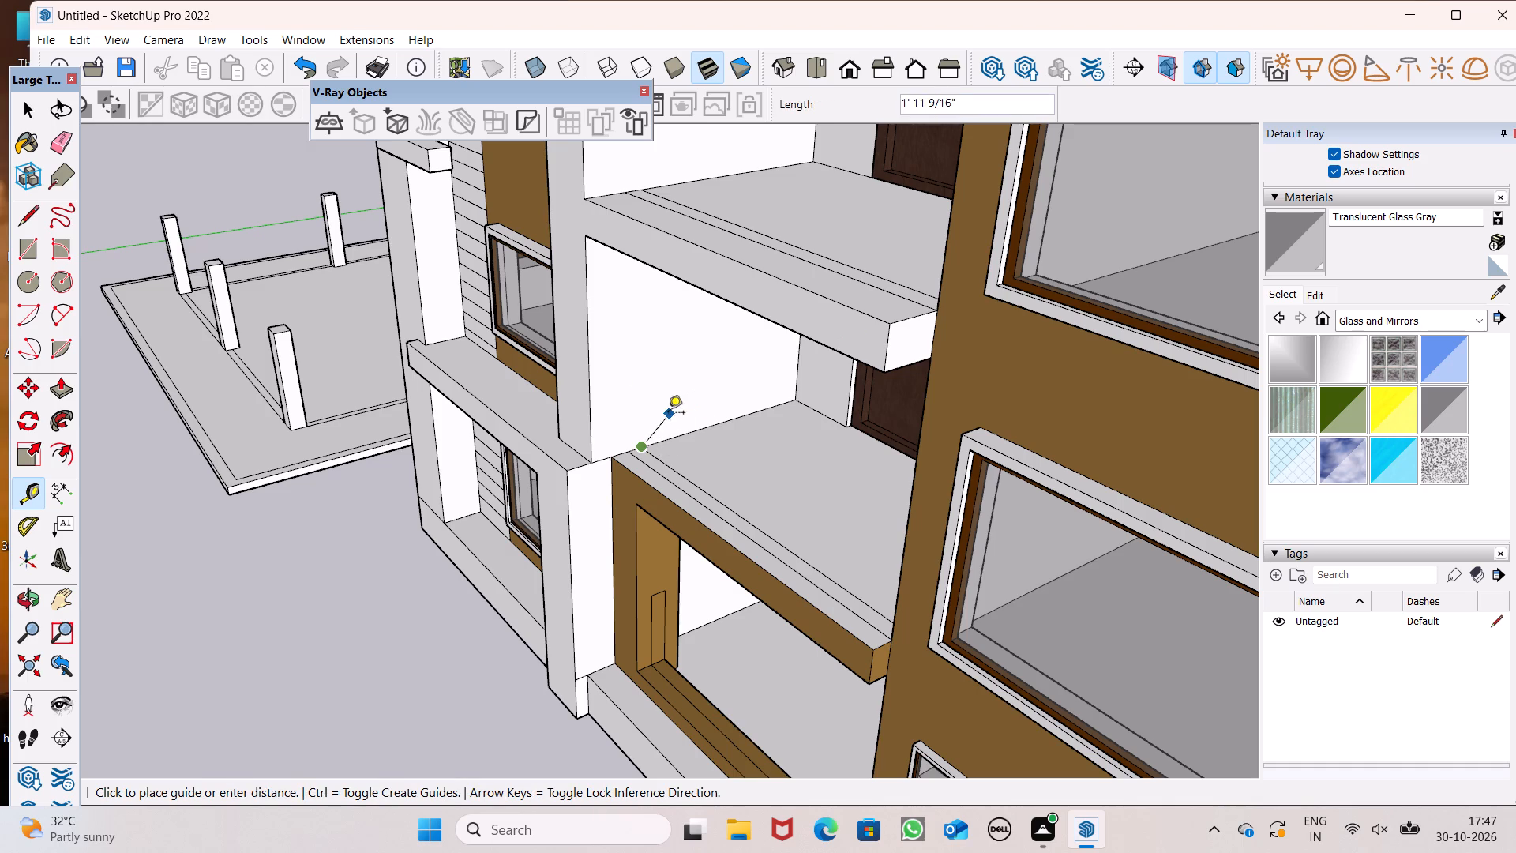
{"action": "key", "text": "space"}
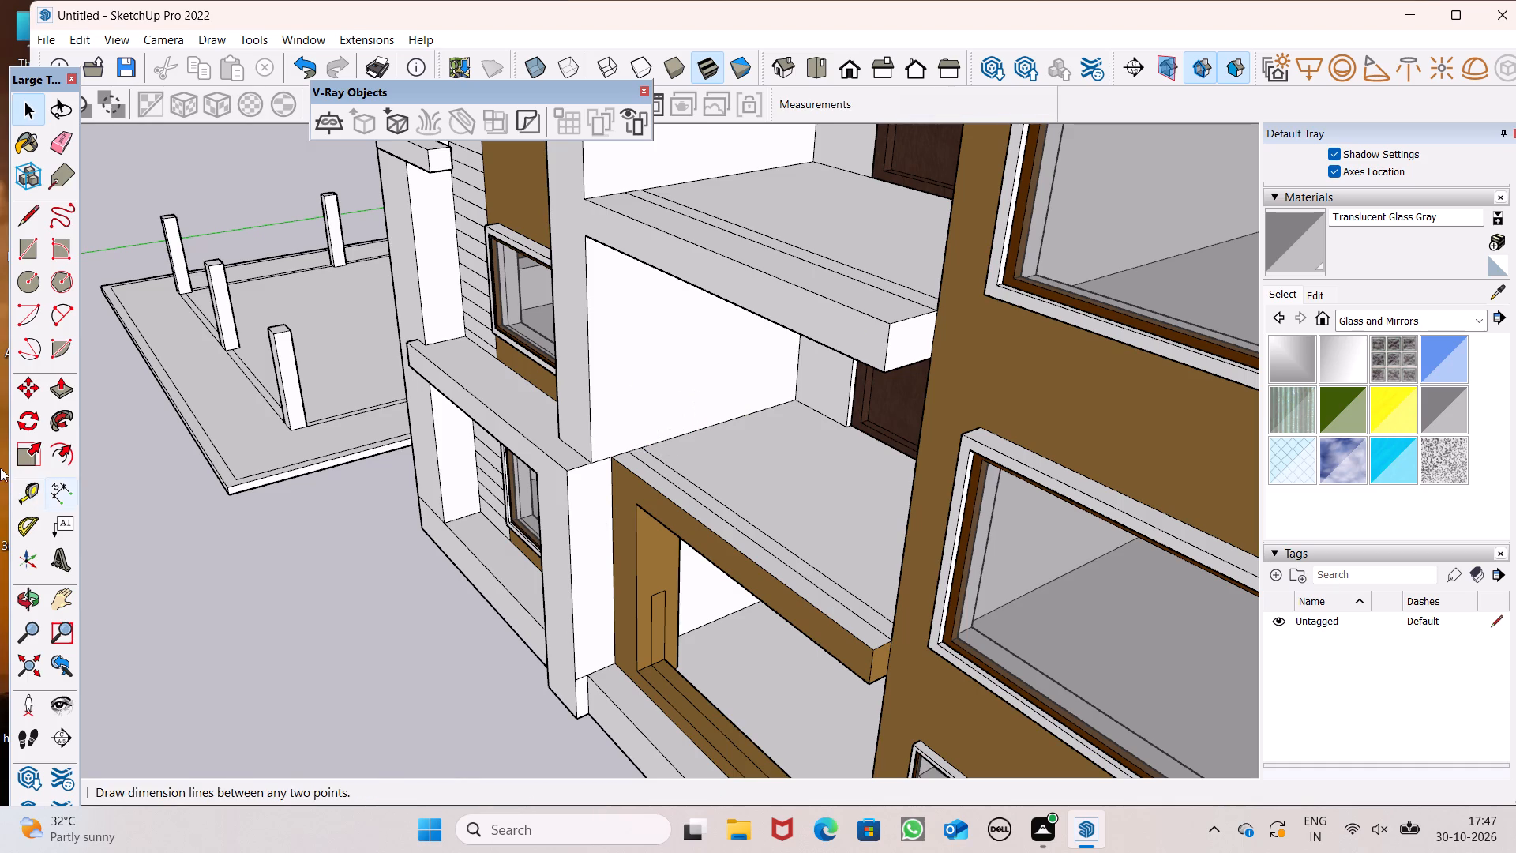
{"action": "left_click", "coordinate": [29, 490]}
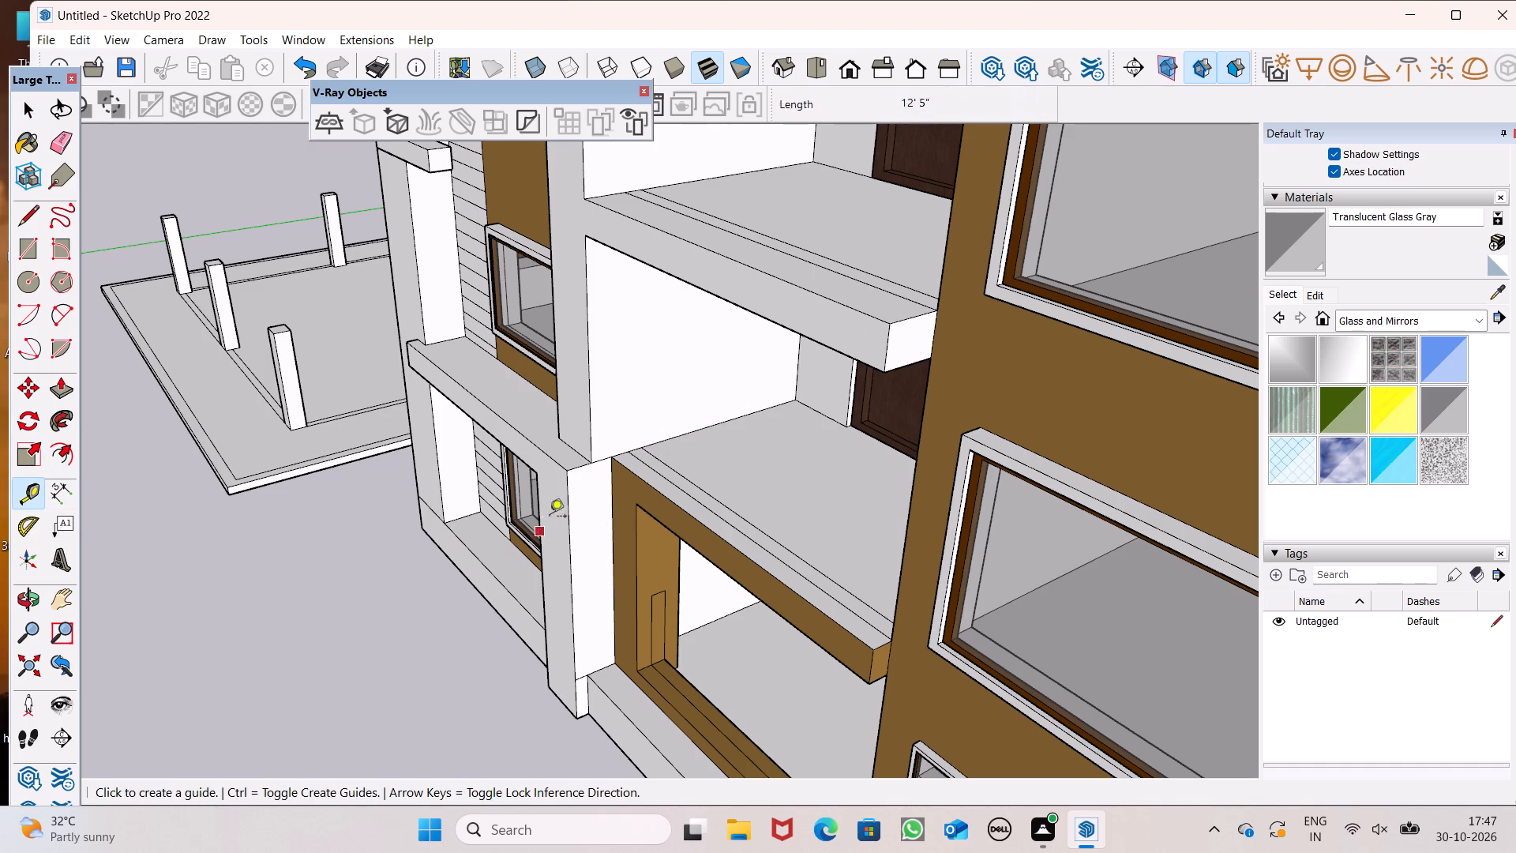
{"action": "left_click_drag", "start_coordinate": [677, 439], "coordinate": [664, 374]}
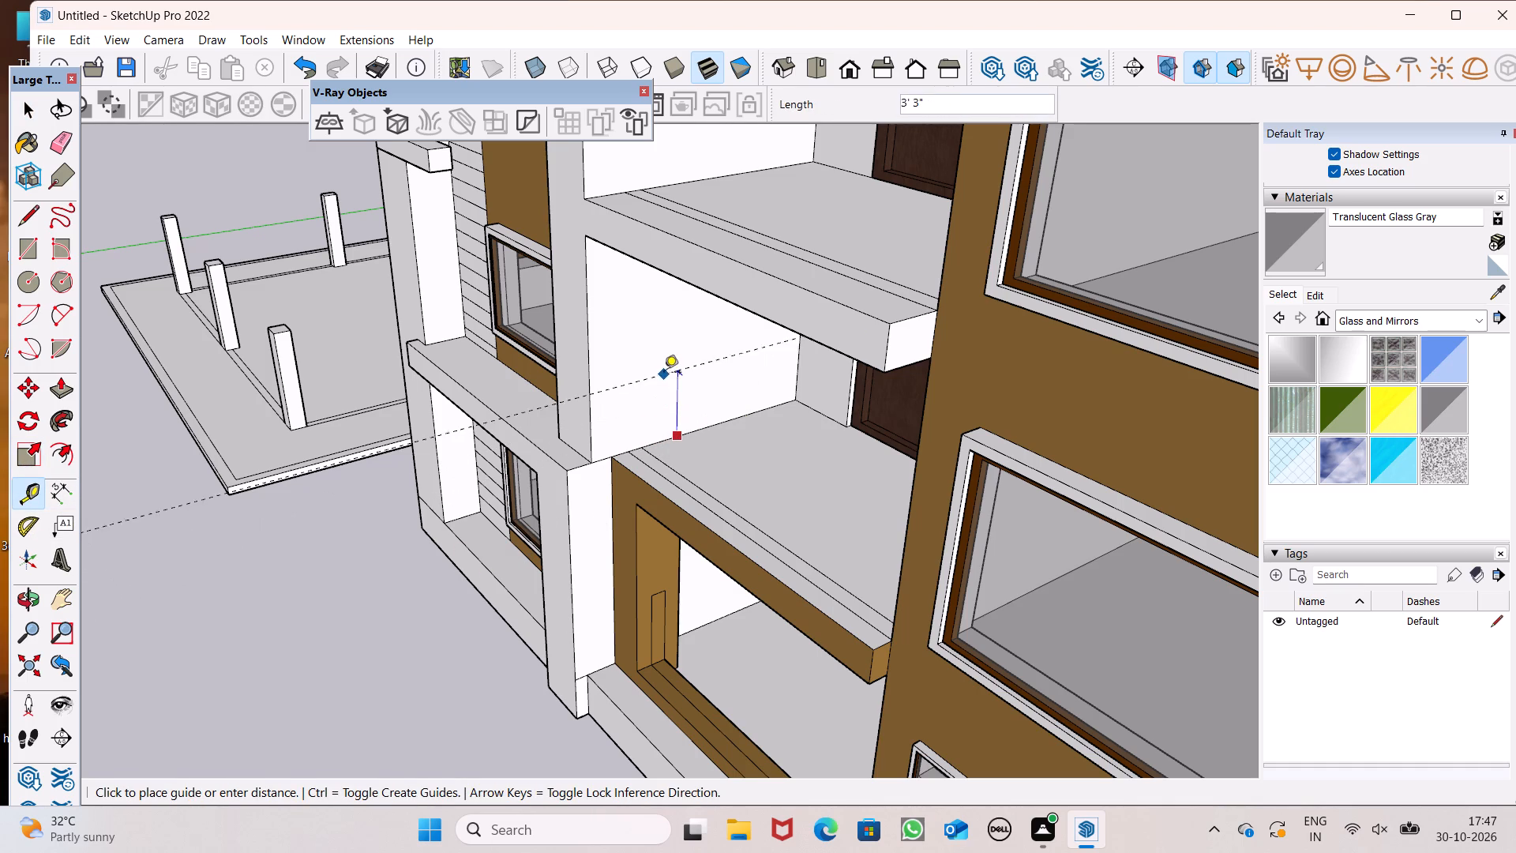
{"action": "left_click_drag", "start_coordinate": [664, 374], "coordinate": [659, 348]}
{"action": "type", "text": "4'"}
{"action": "key", "text": "Return"}
Place a guide line 4' above the second-floor balcony's floor on its white side wall.
{"action": "scroll", "coordinate": [833, 291], "scroll_direction": "down", "scroll_amount": 6}
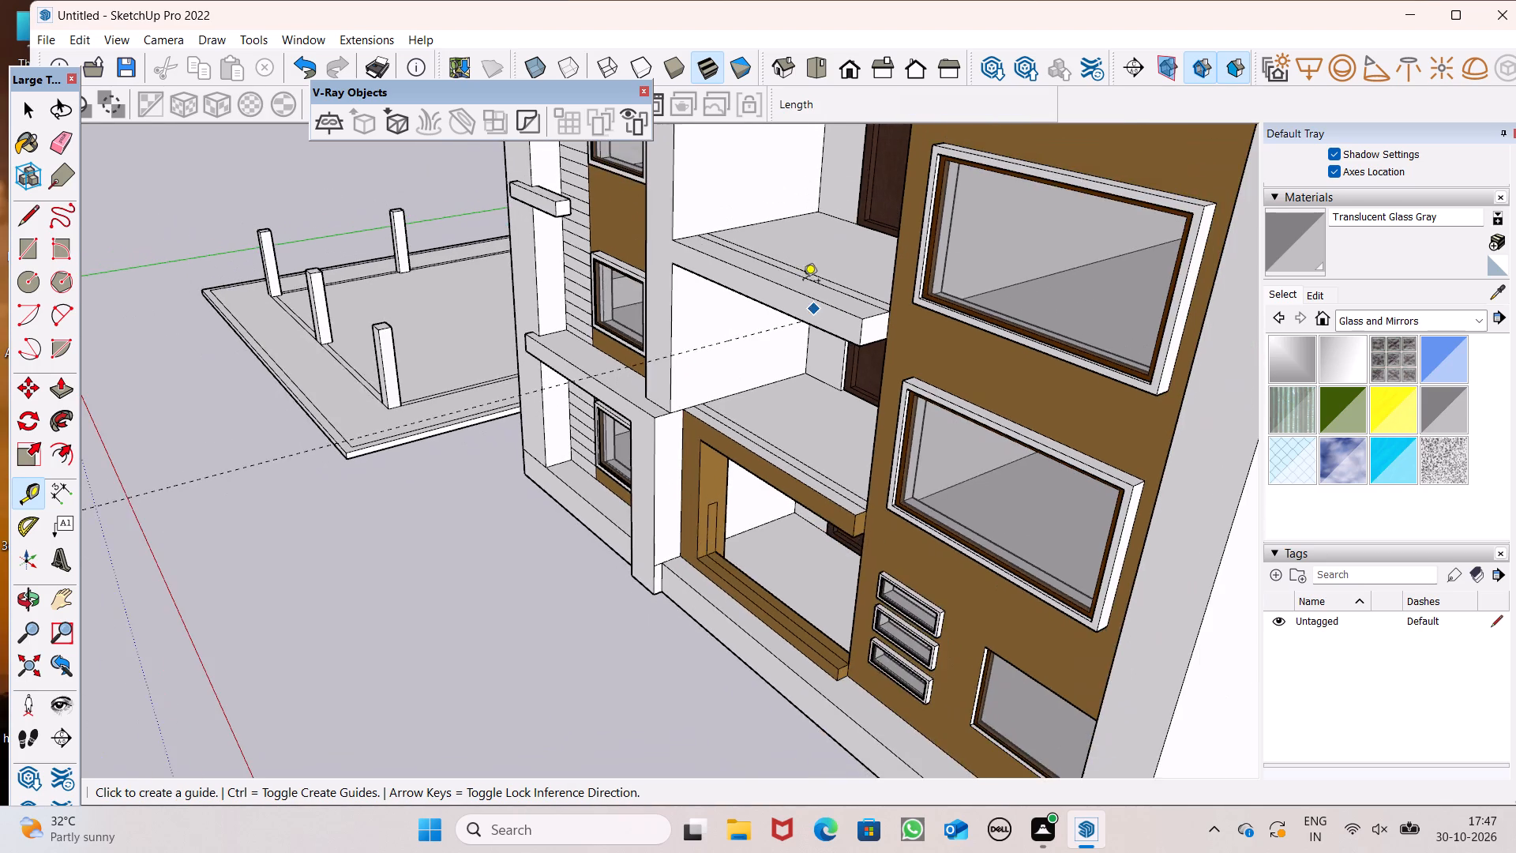
{"action": "scroll", "coordinate": [761, 130], "scroll_direction": "up", "scroll_amount": 2}
{"action": "scroll", "coordinate": [814, 378], "scroll_direction": "down", "scroll_amount": 4}
{"action": "scroll", "coordinate": [771, 128], "scroll_direction": "up", "scroll_amount": 5}
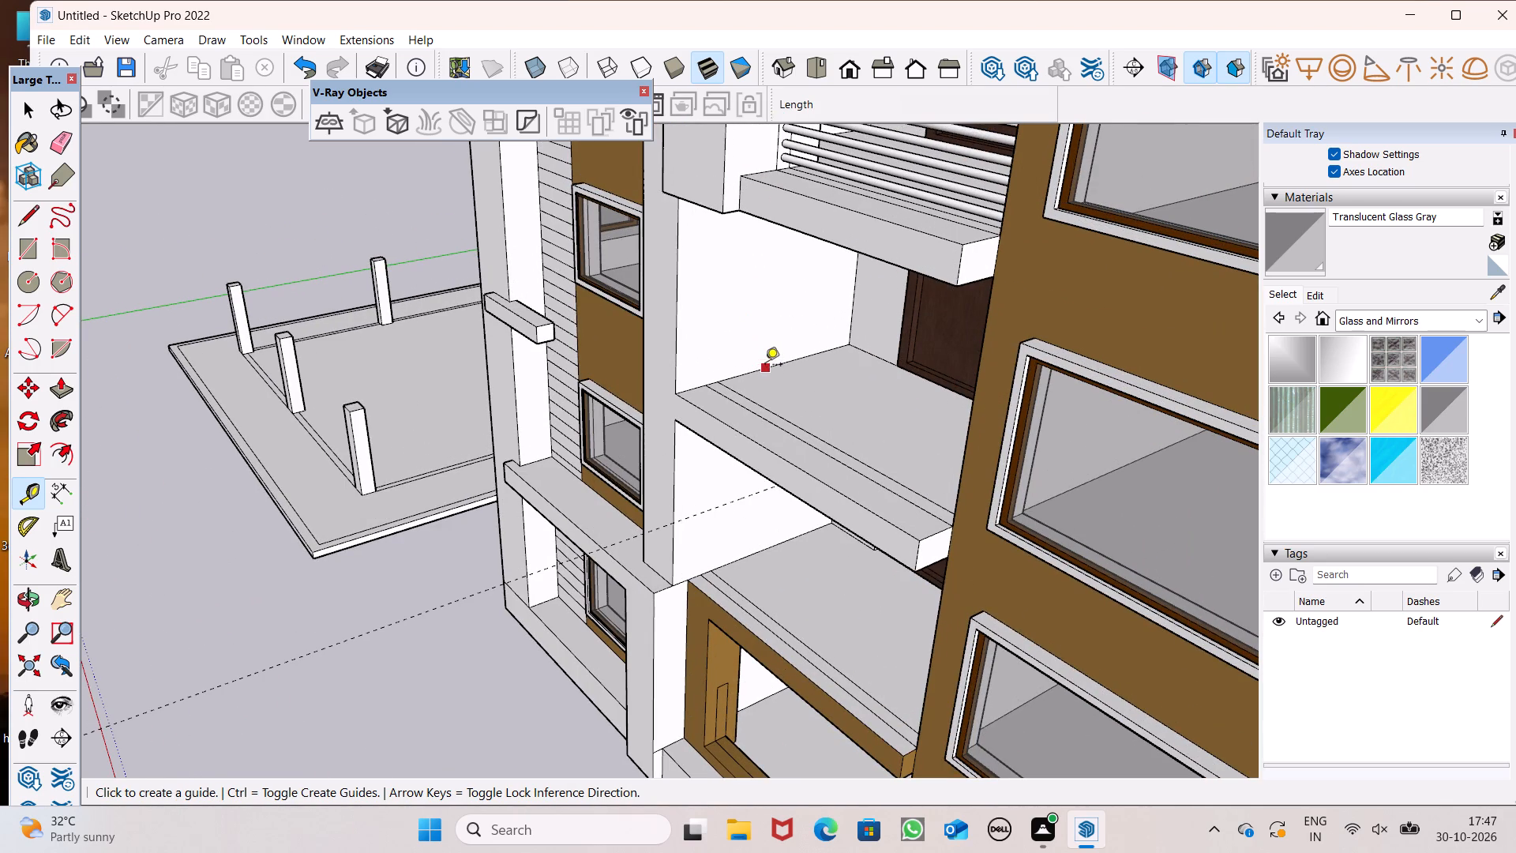
{"action": "left_click", "coordinate": [761, 366]}
{"action": "type", "text": "4'"}
{"action": "key", "text": "Return"}
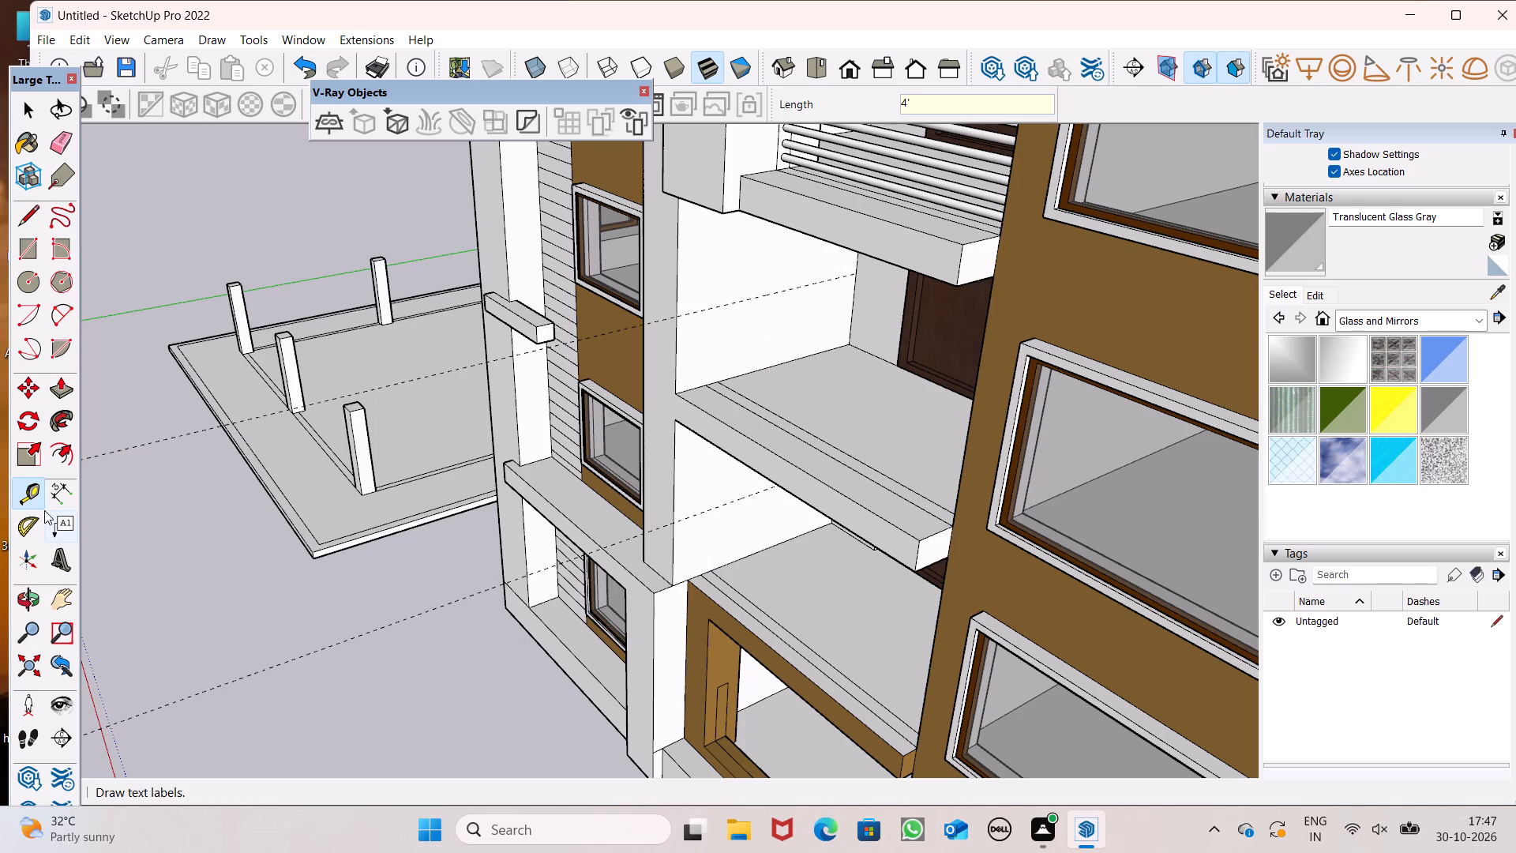
Outline a narrow 4' high upright strip on the second-floor balcony's side wall, from the floor strip's two edges up to the guide.
{"action": "left_click", "coordinate": [22, 217]}
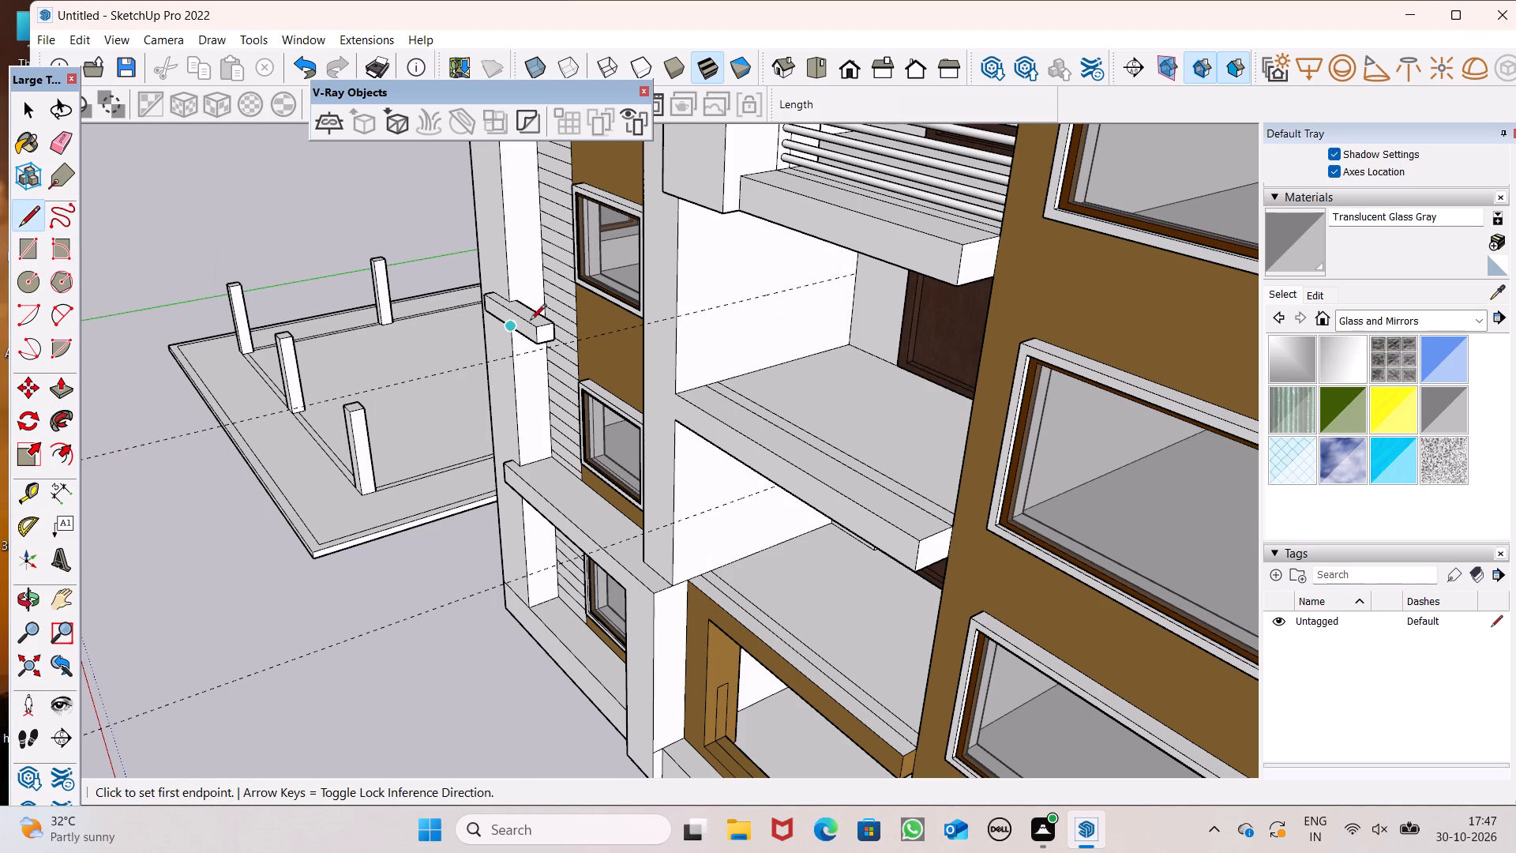
{"action": "scroll", "coordinate": [722, 272], "scroll_direction": "up", "scroll_amount": 6}
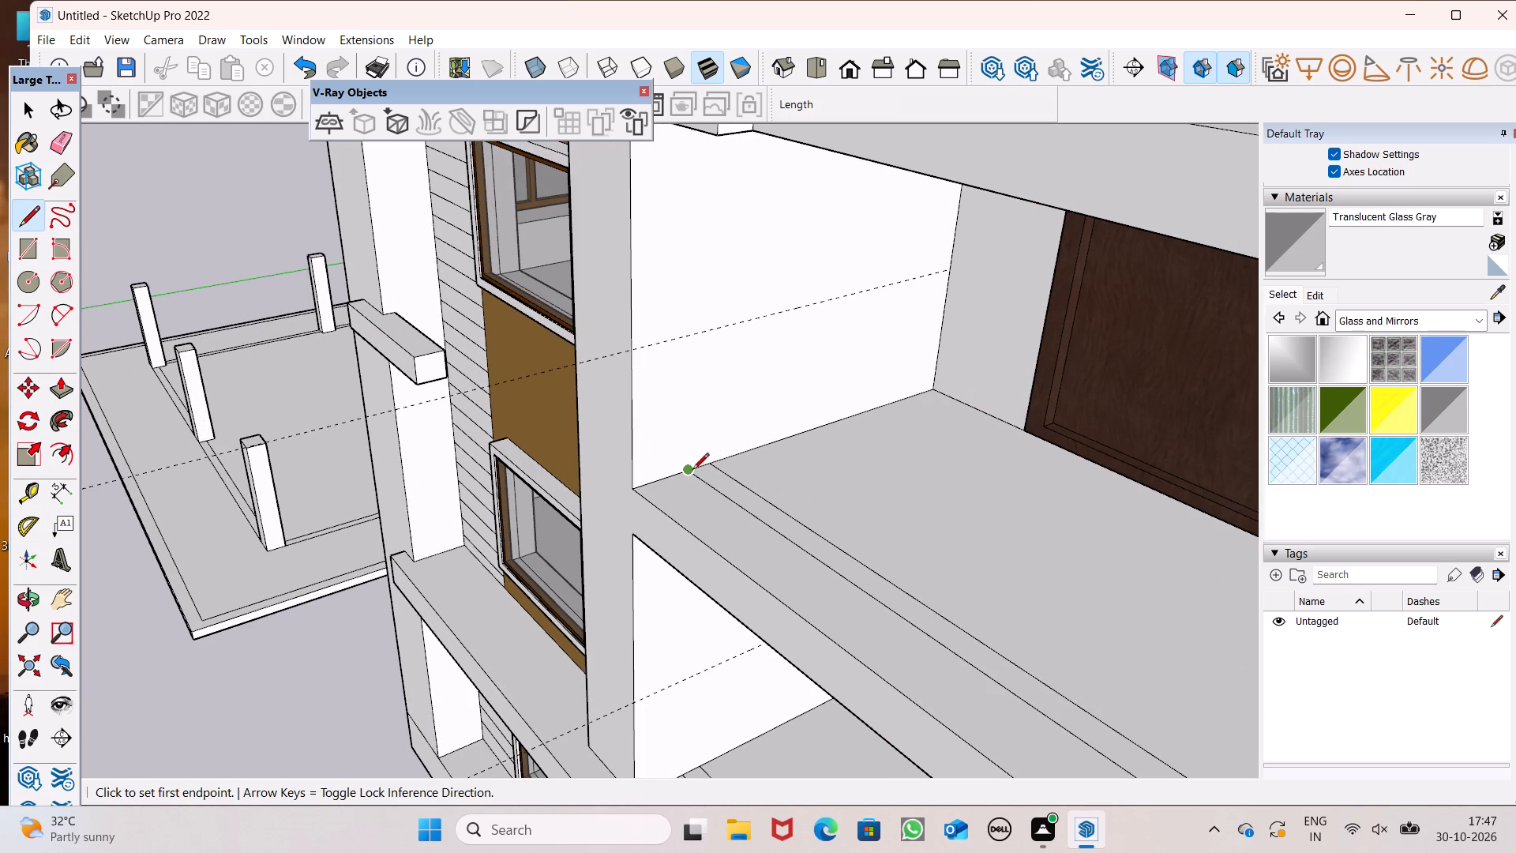
{"action": "left_click", "coordinate": [692, 471]}
{"action": "left_click", "coordinate": [684, 340]}
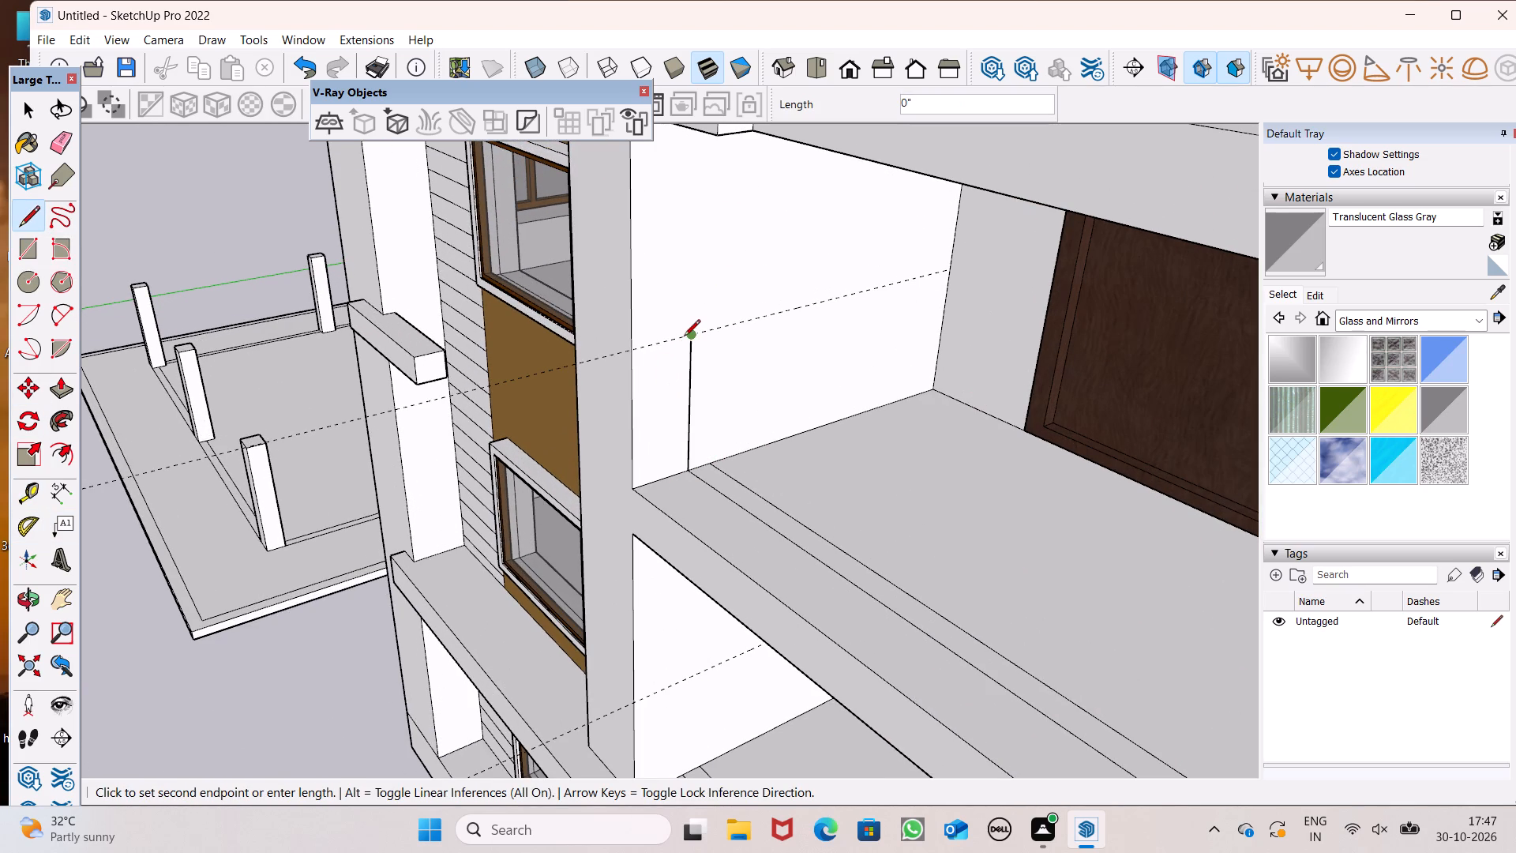
{"action": "key", "text": "space"}
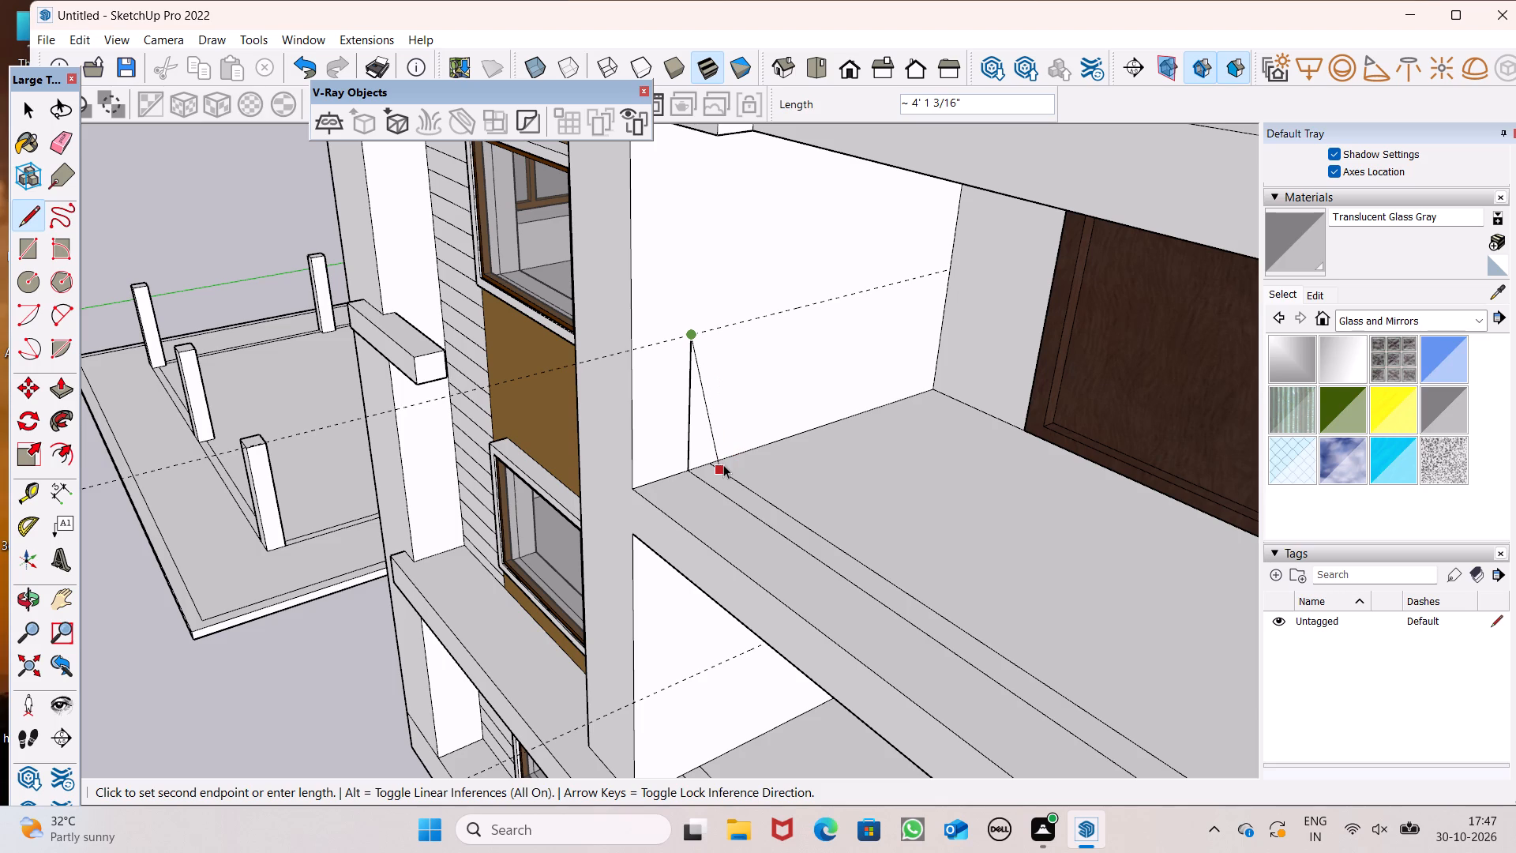
{"action": "left_click", "coordinate": [21, 212]}
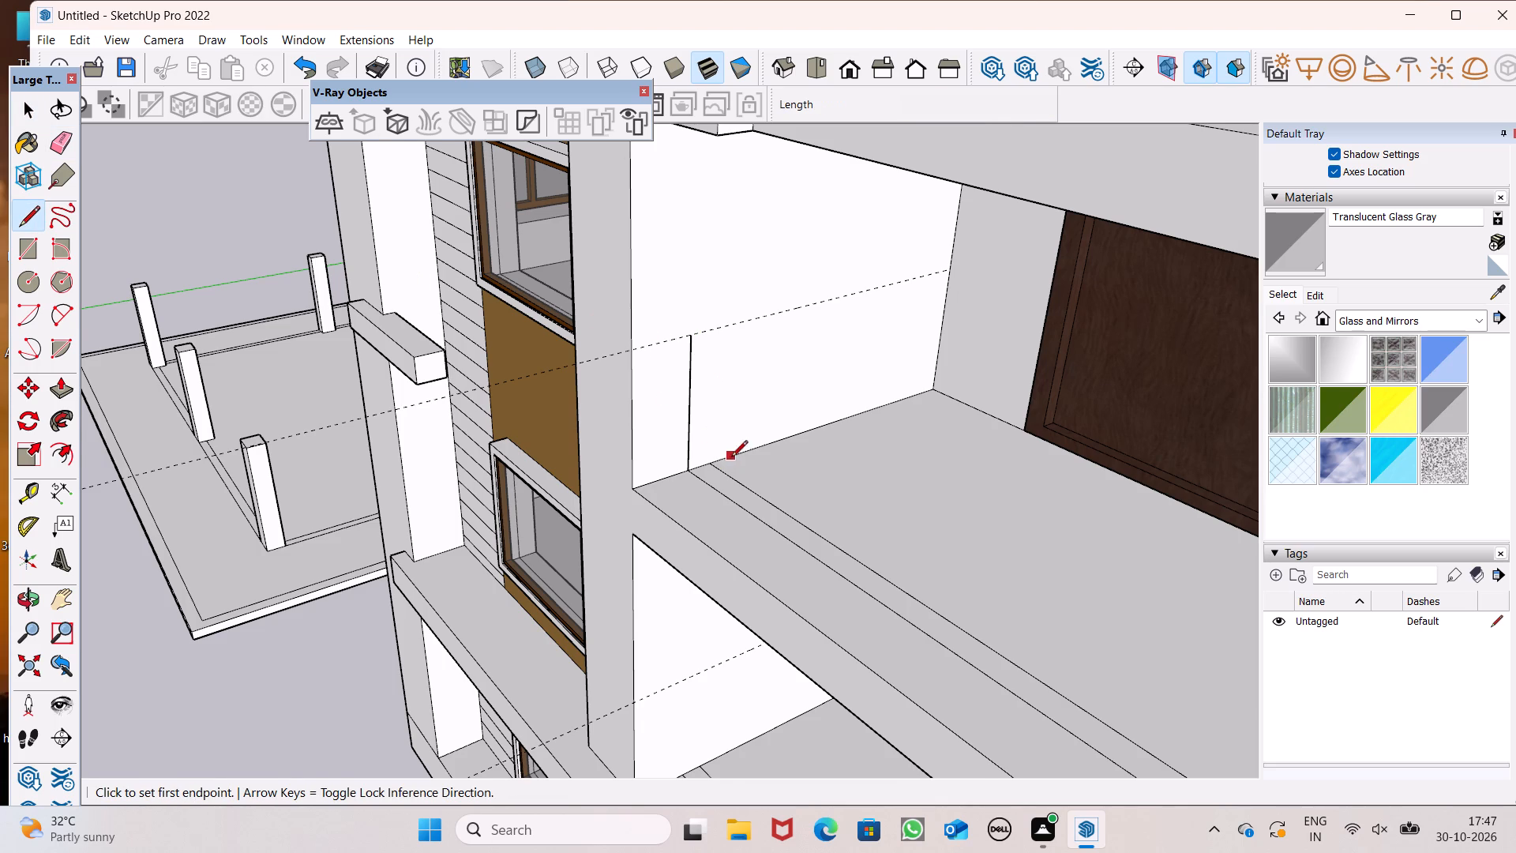
{"action": "scroll", "coordinate": [746, 457], "scroll_direction": "up", "scroll_amount": 1}
{"action": "left_click", "coordinate": [708, 465]}
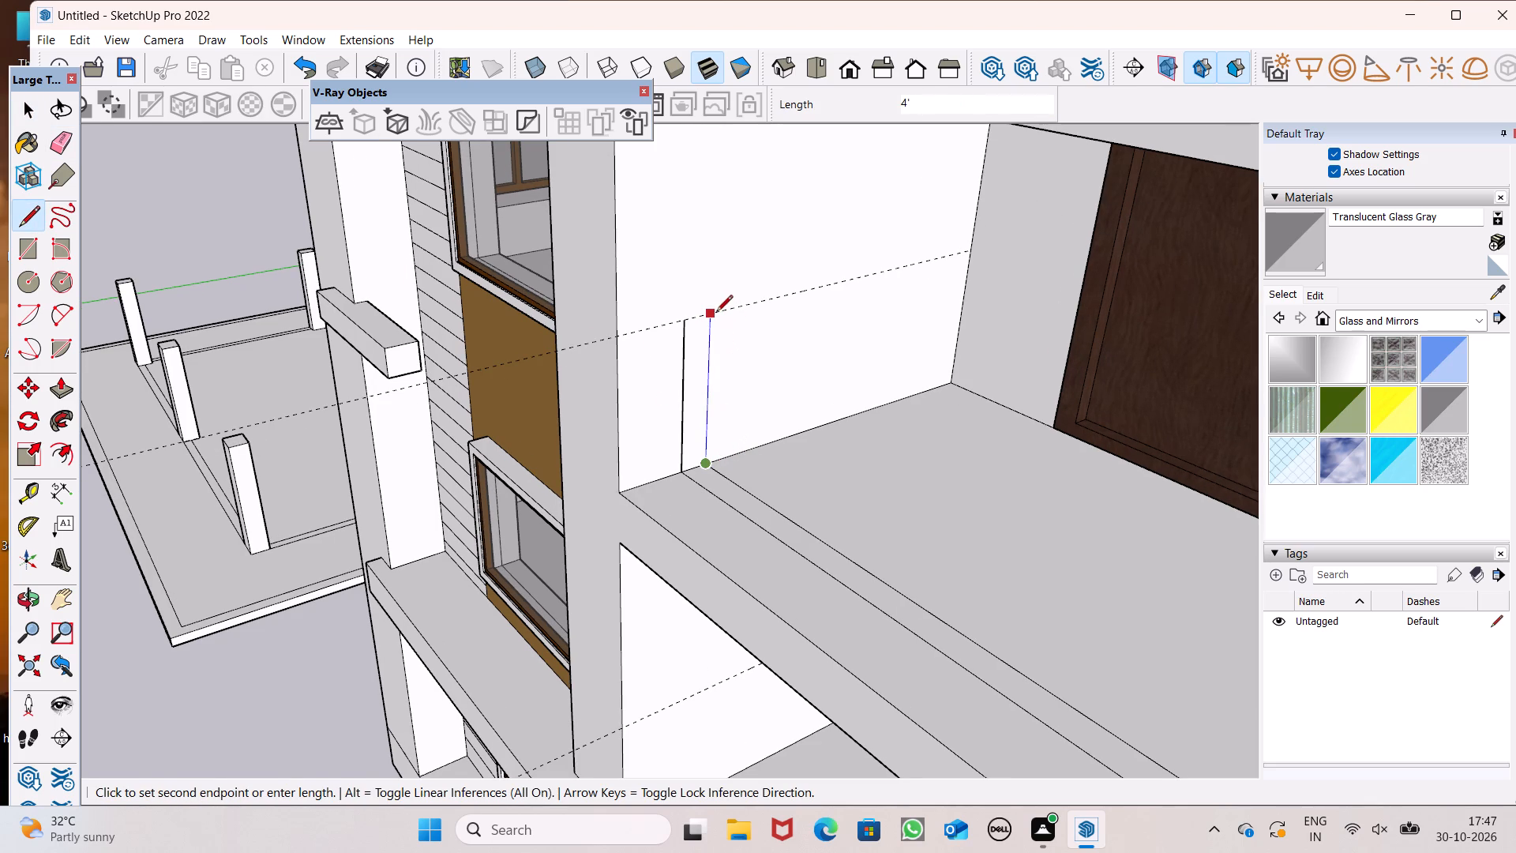
{"action": "left_click", "coordinate": [716, 311]}
{"action": "left_click", "coordinate": [687, 318]}
{"action": "scroll", "coordinate": [704, 281], "scroll_direction": "down", "scroll_amount": 7}
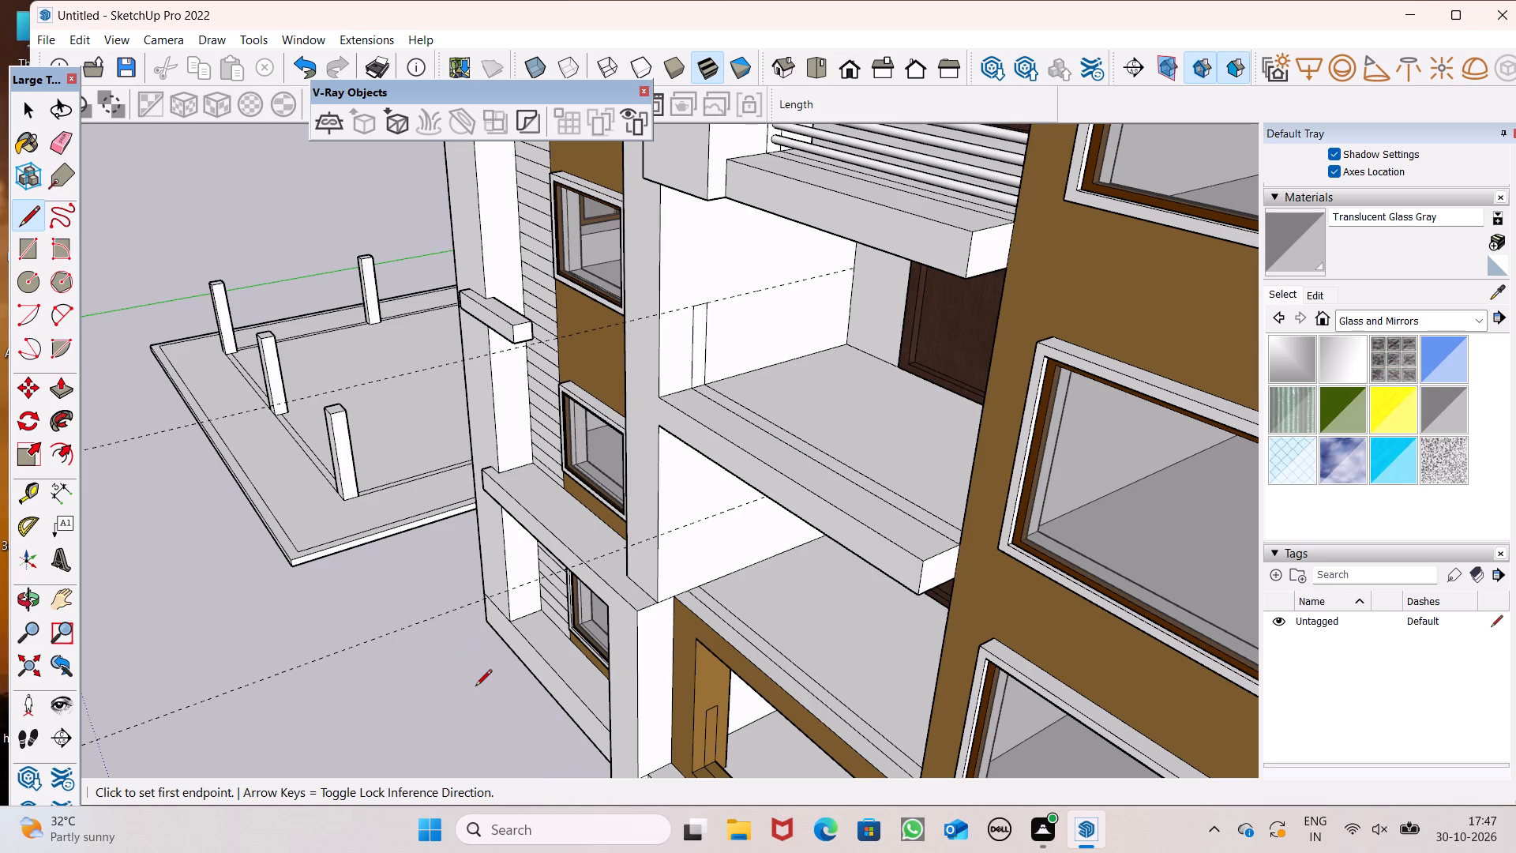
Outline a matching narrow 4' high upright strip on the first-floor balcony's side wall, from the floor strip's edges up to the guide.
{"action": "scroll", "coordinate": [636, 580], "scroll_direction": "up", "scroll_amount": 8}
{"action": "scroll", "coordinate": [730, 614], "scroll_direction": "up", "scroll_amount": 1}
{"action": "middle_click_drag", "start_coordinate": [730, 614], "coordinate": [609, 584]}
{"action": "left_click", "coordinate": [602, 553]}
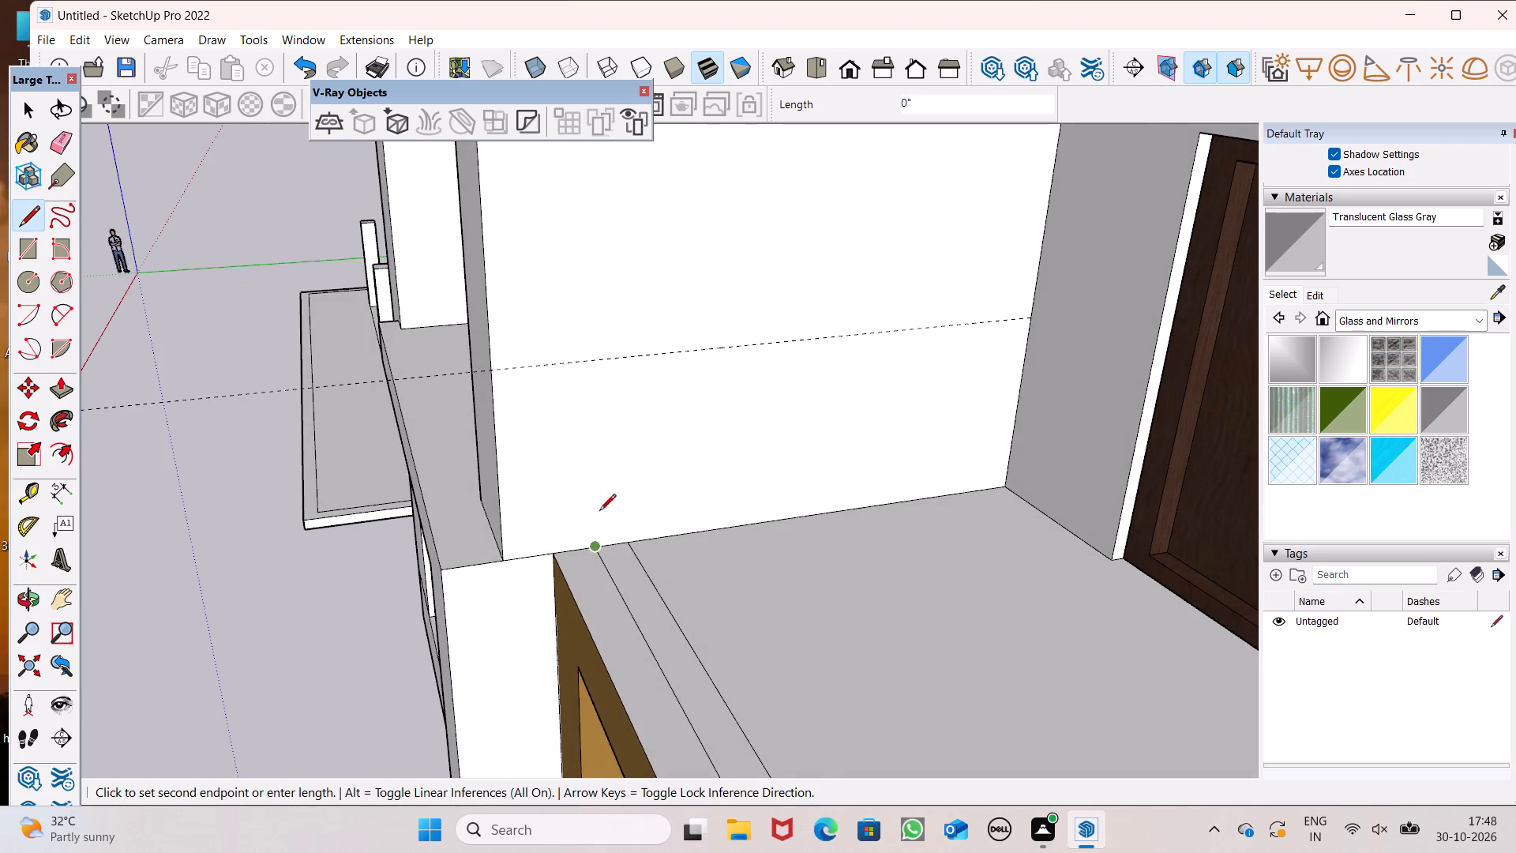
{"action": "left_click", "coordinate": [582, 365]}
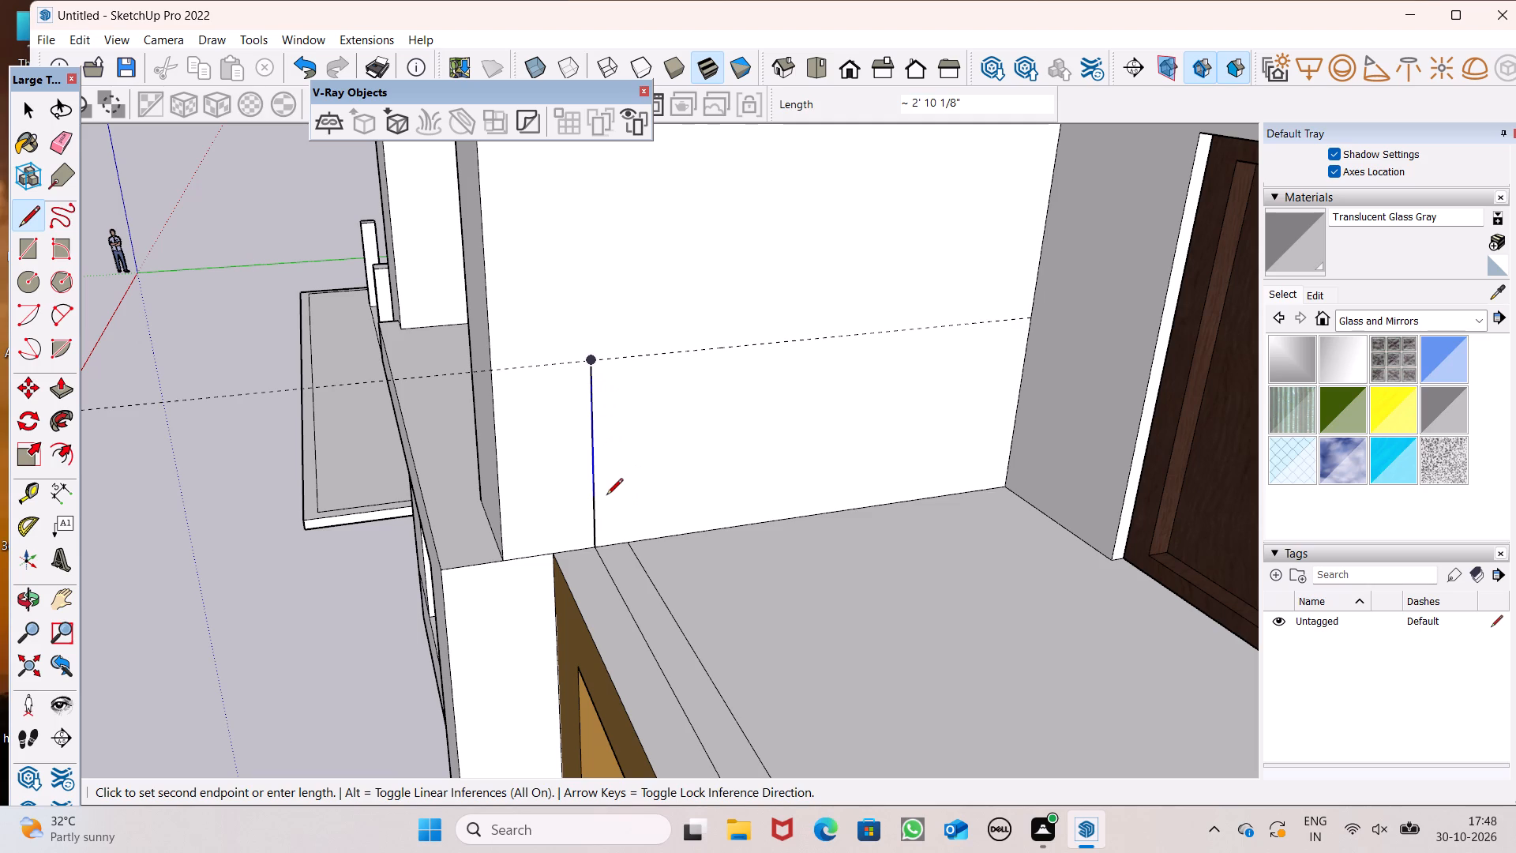
{"action": "key", "text": "space"}
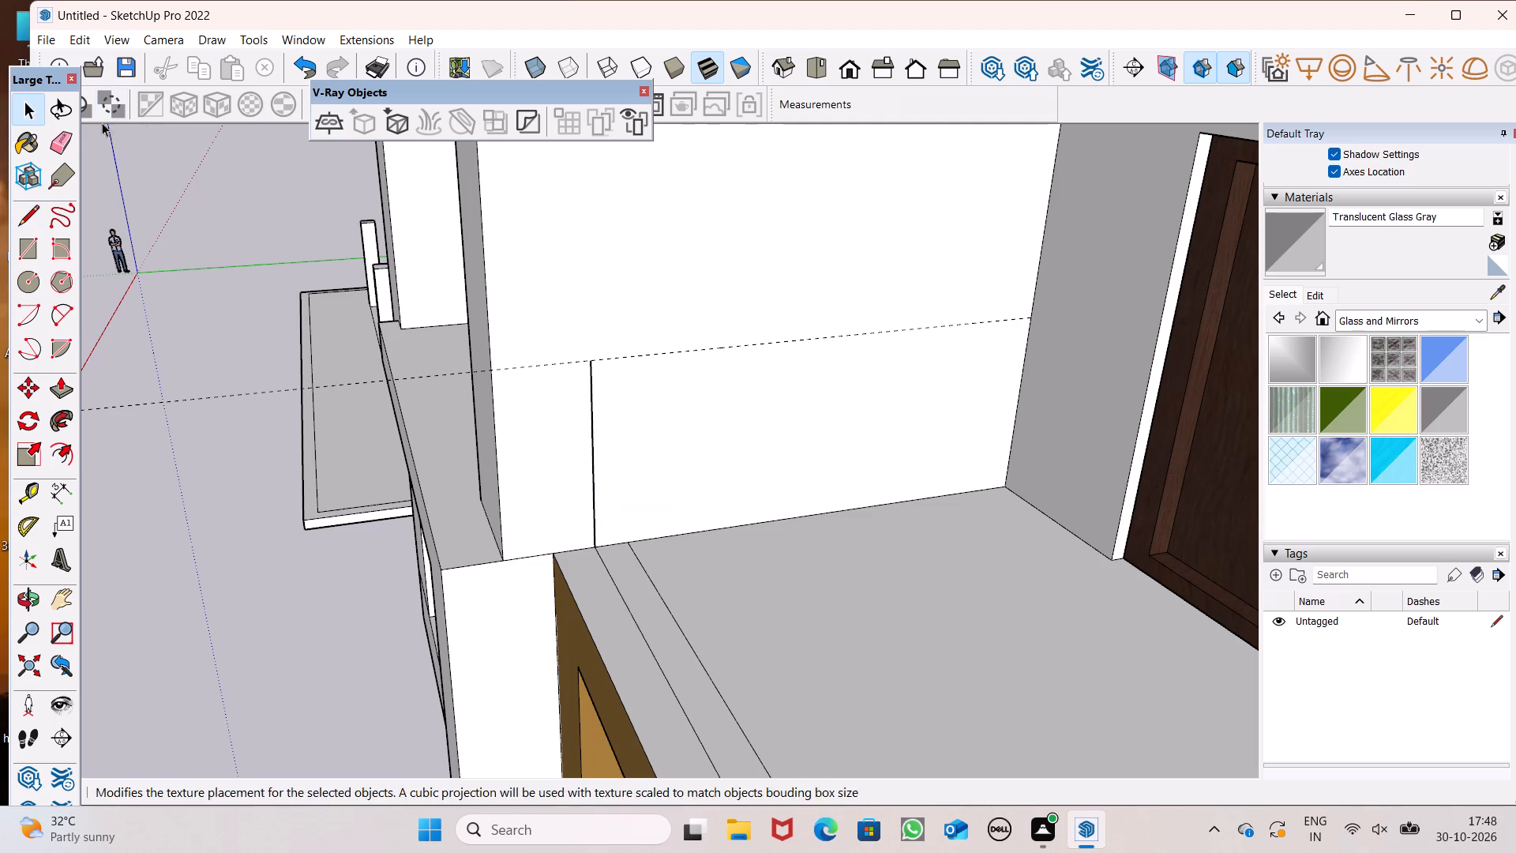
{"action": "left_click", "coordinate": [39, 207]}
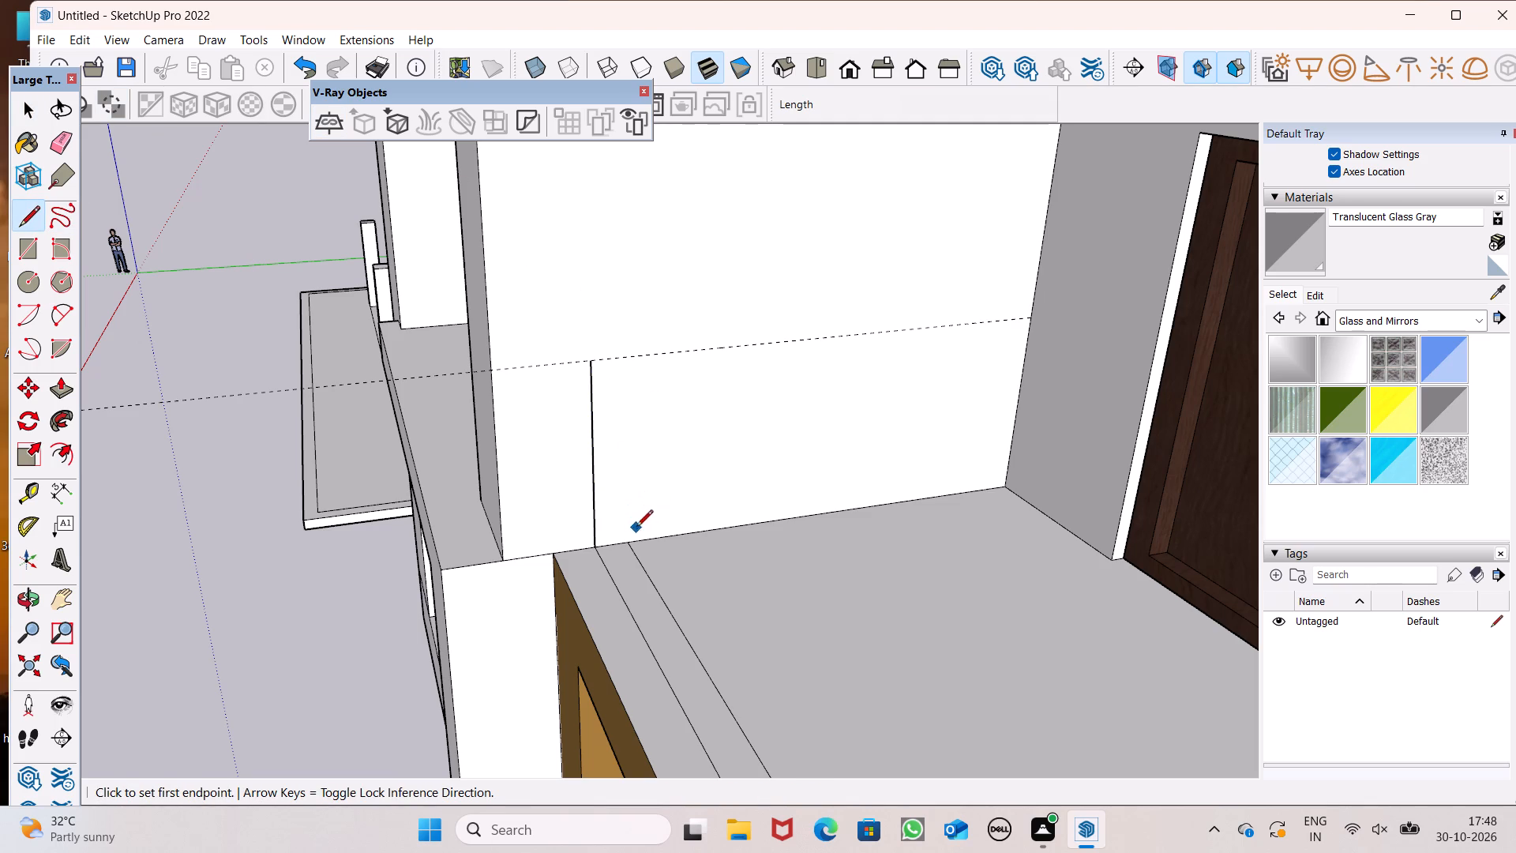
{"action": "left_click_drag", "start_coordinate": [628, 543], "coordinate": [629, 528]}
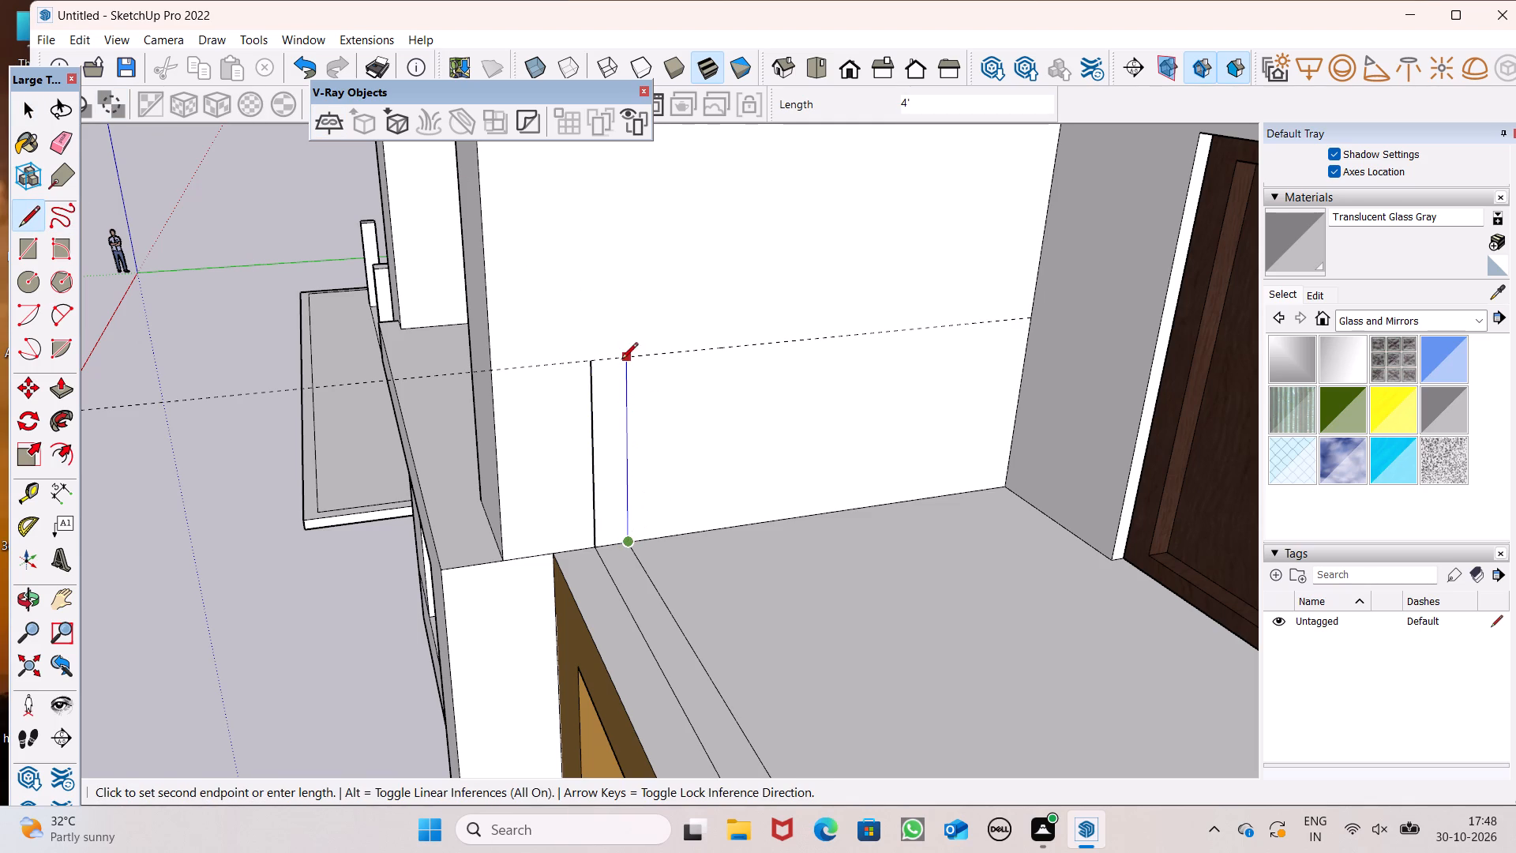
{"action": "left_click", "coordinate": [622, 358]}
{"action": "left_click", "coordinate": [587, 363]}
{"action": "scroll", "coordinate": [688, 347], "scroll_direction": "down", "scroll_amount": 4}
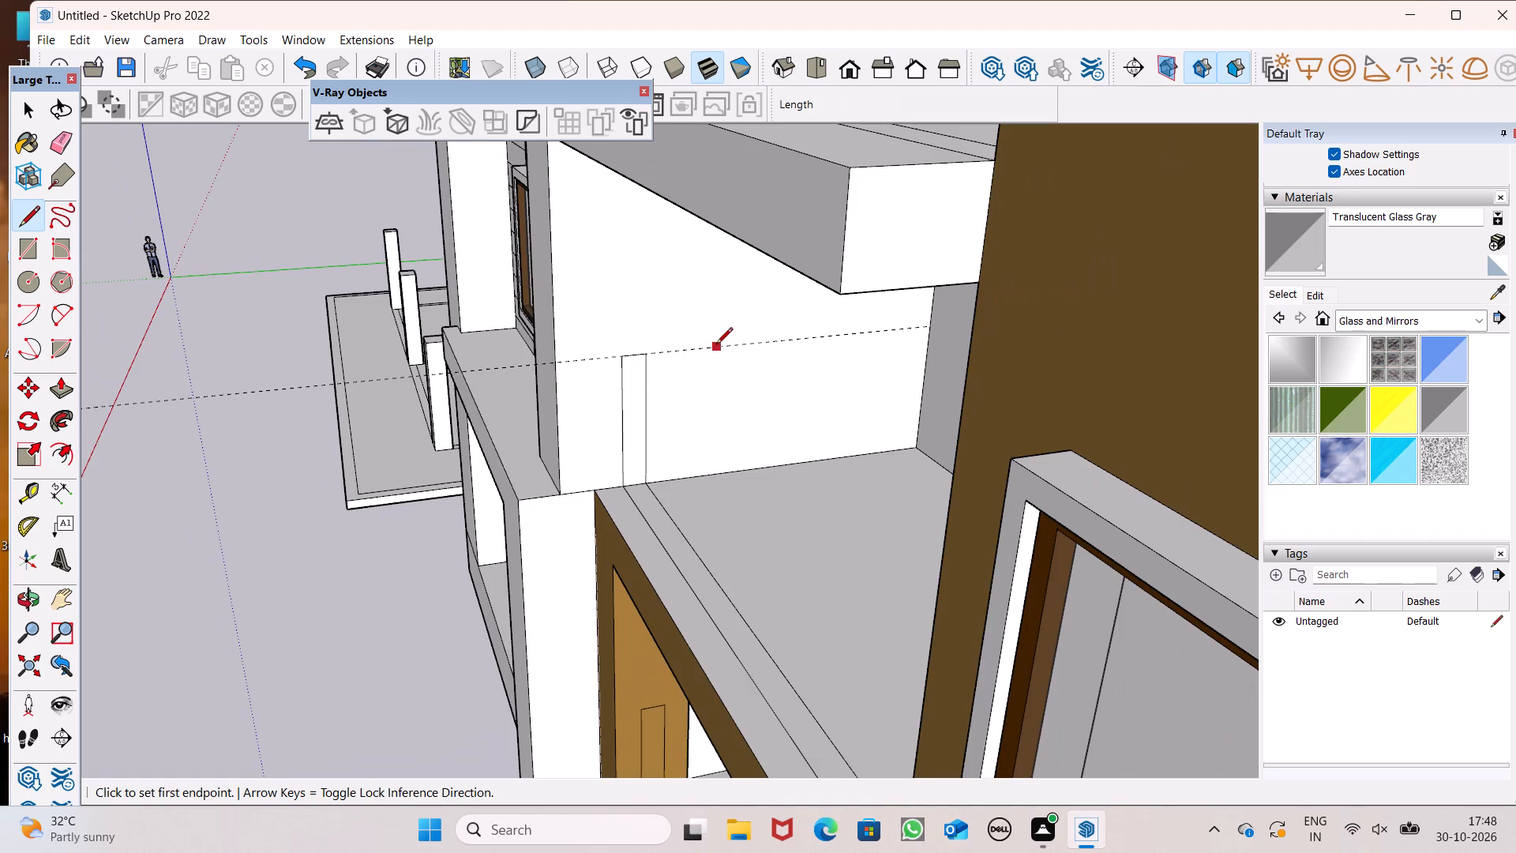
Erase the two height guide lines on the first- and second-floor balconies' side walls.
{"action": "scroll", "coordinate": [716, 345], "scroll_direction": "down", "scroll_amount": 3}
{"action": "middle_click_drag", "start_coordinate": [703, 359], "coordinate": [810, 356]}
{"action": "scroll", "coordinate": [763, 321], "scroll_direction": "down", "scroll_amount": 9}
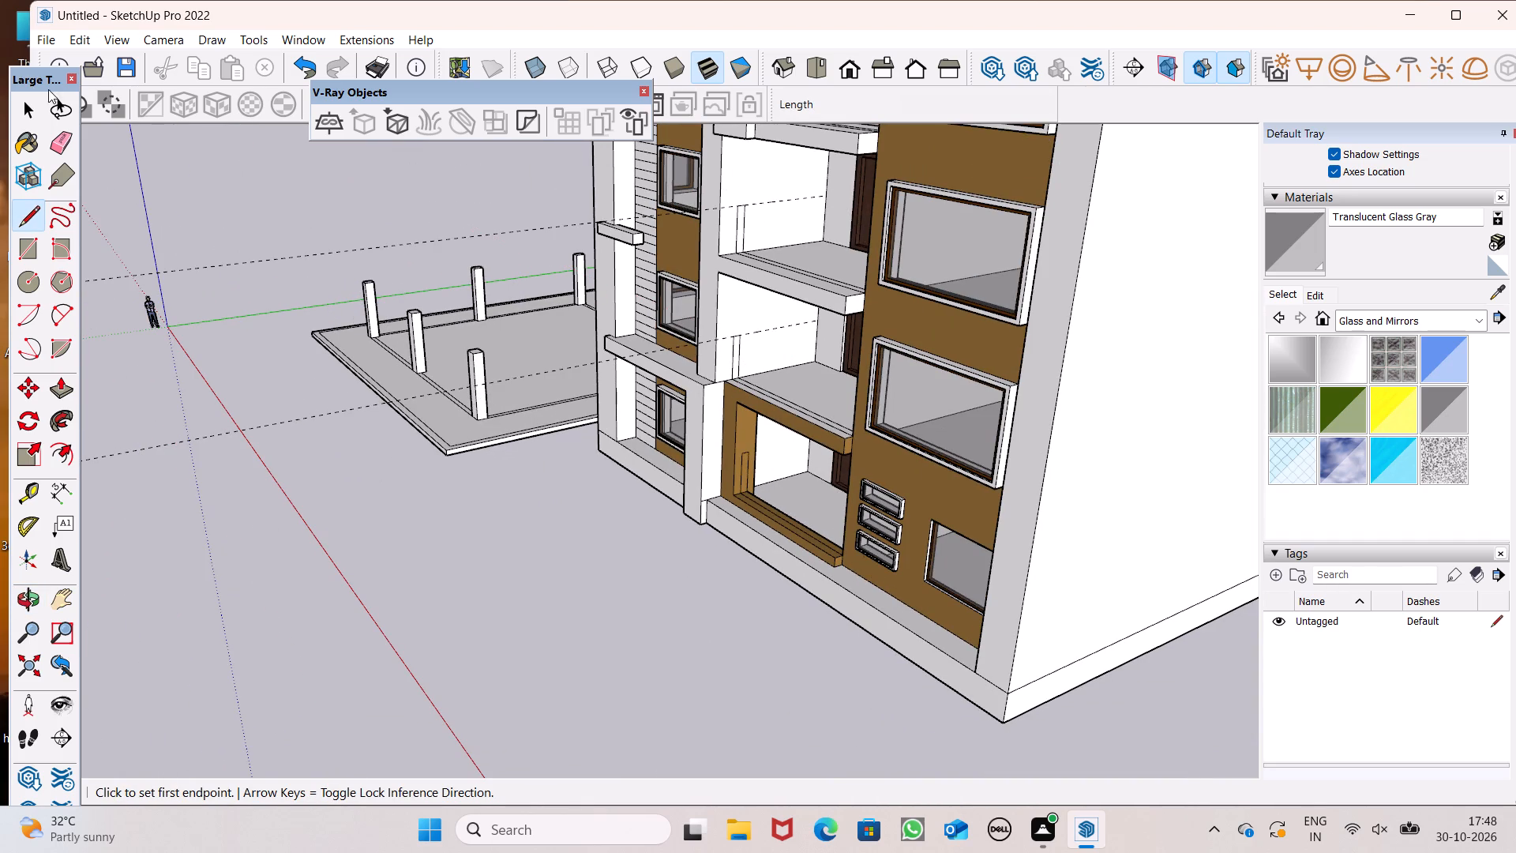
{"action": "left_click", "coordinate": [59, 154]}
{"action": "left_click", "coordinate": [269, 257]}
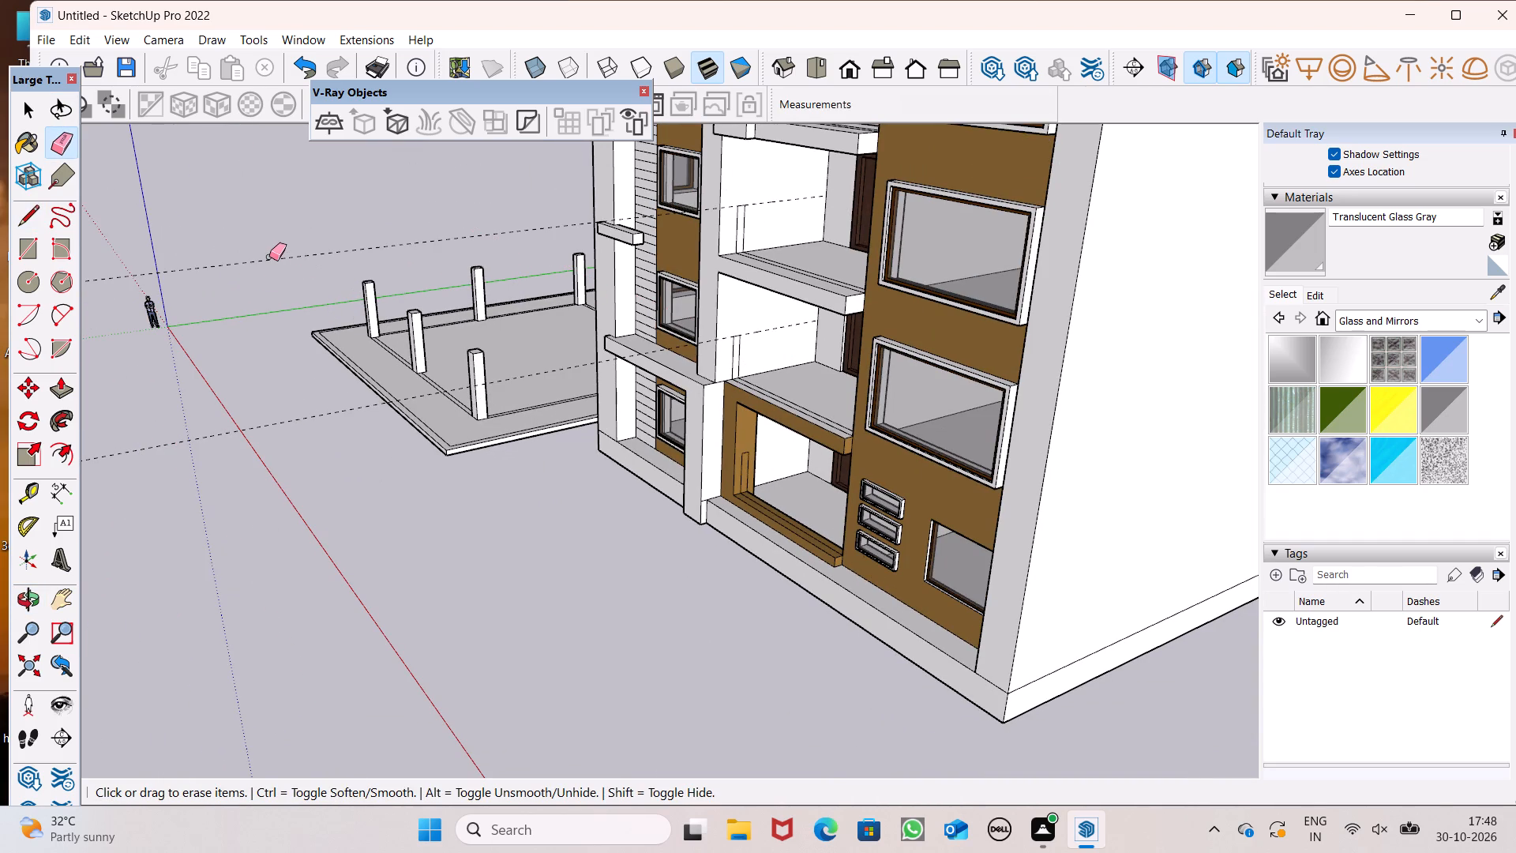
{"action": "left_click_drag", "start_coordinate": [250, 230], "coordinate": [265, 308]}
{"action": "left_click_drag", "start_coordinate": [279, 402], "coordinate": [291, 449]}
{"action": "scroll", "coordinate": [308, 346], "scroll_direction": "down", "scroll_amount": 1}
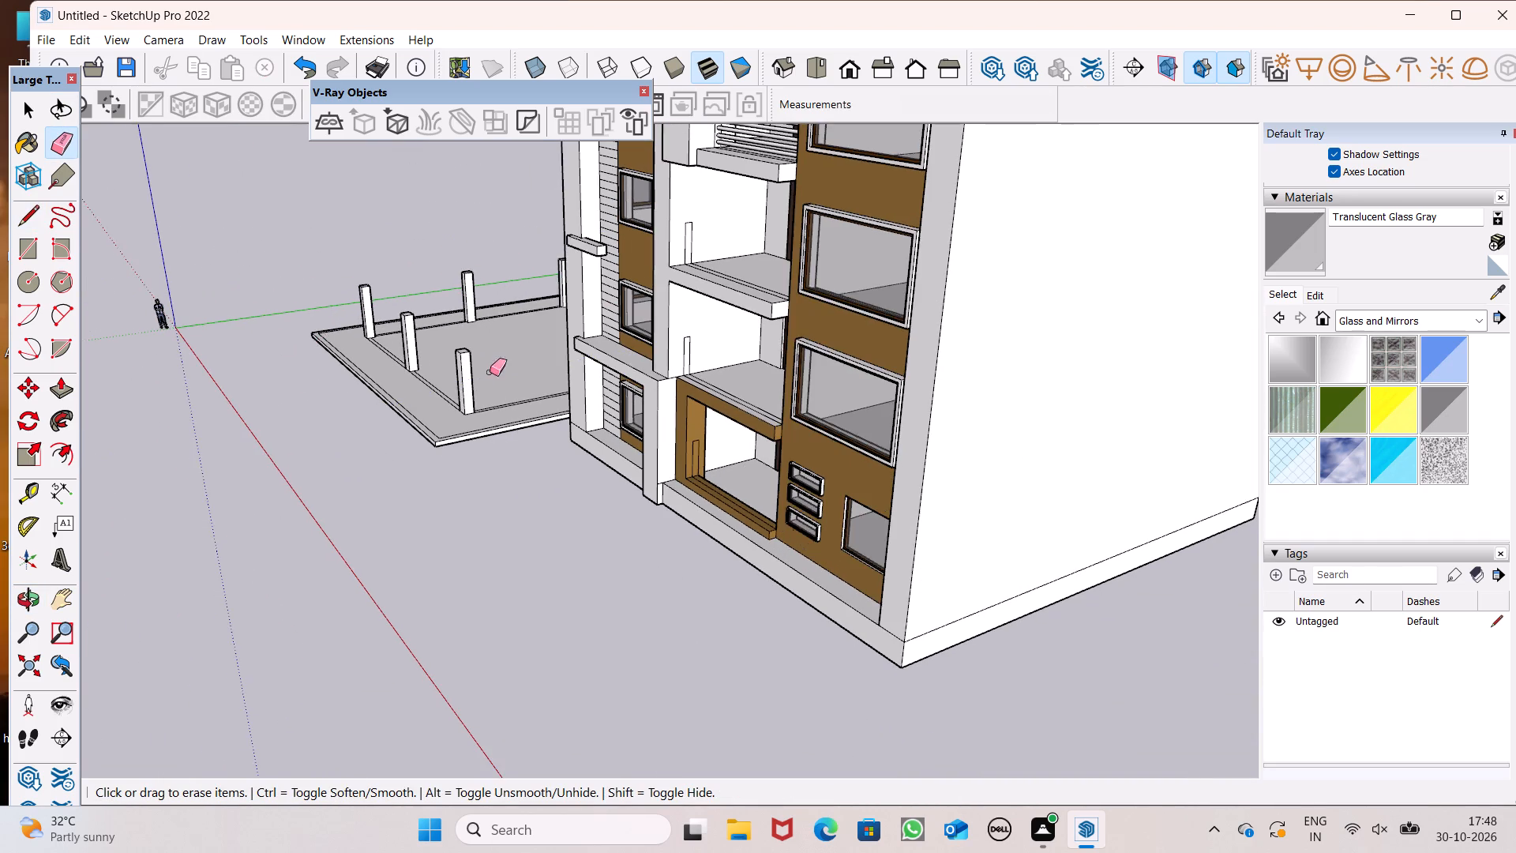
Draw a line across the second-floor balcony's upright strip just below its top edge, separating a small top section.
{"action": "middle_click_drag", "start_coordinate": [489, 369], "coordinate": [476, 375]}
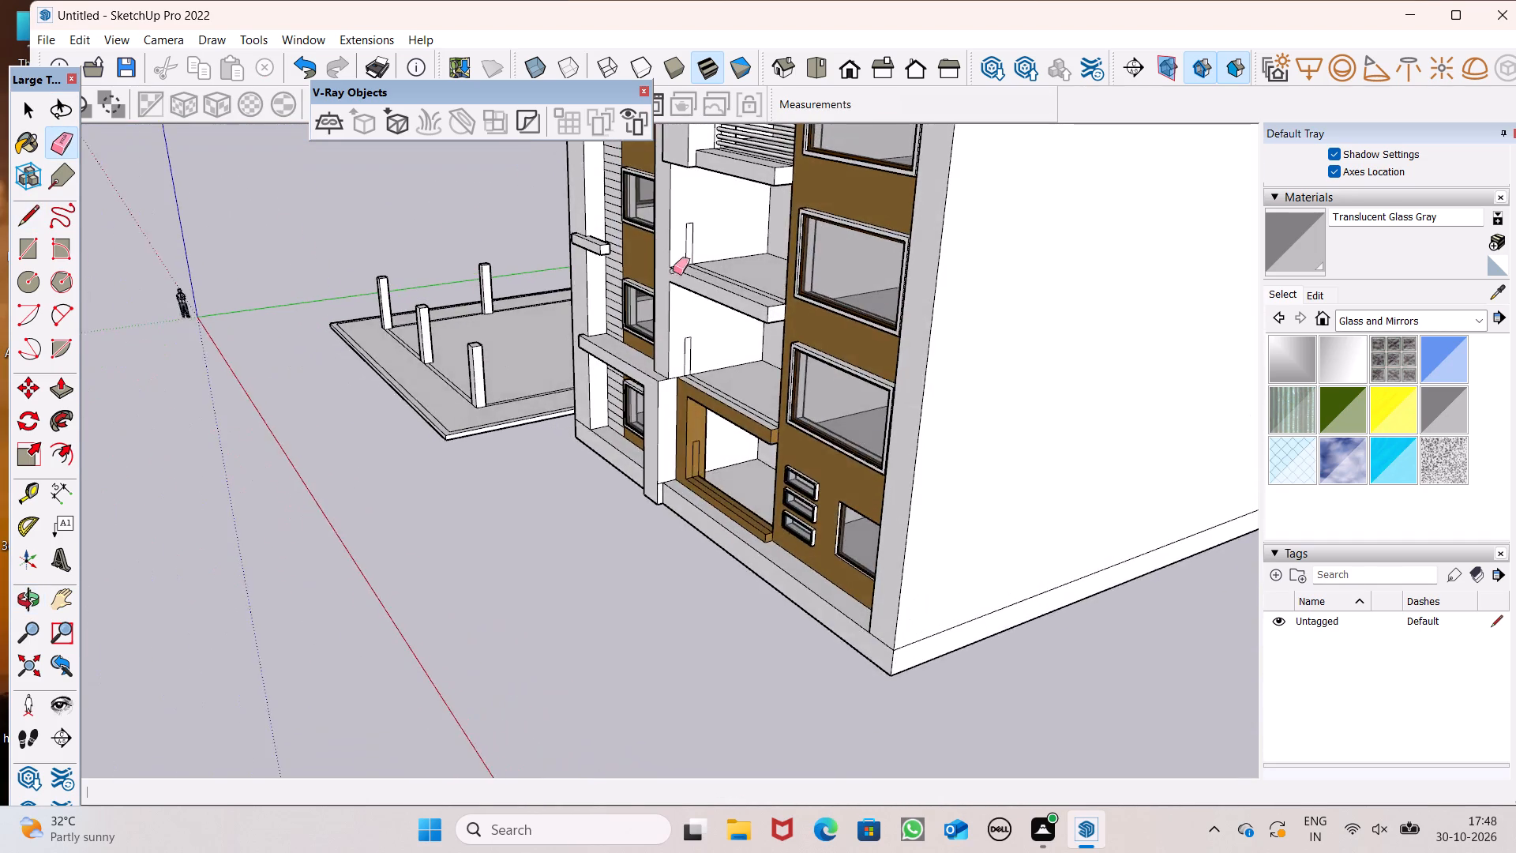
{"action": "scroll", "coordinate": [675, 262], "scroll_direction": "up", "scroll_amount": 1}
{"action": "scroll", "coordinate": [675, 261], "scroll_direction": "down", "scroll_amount": 1}
{"action": "scroll", "coordinate": [675, 261], "scroll_direction": "up", "scroll_amount": 4}
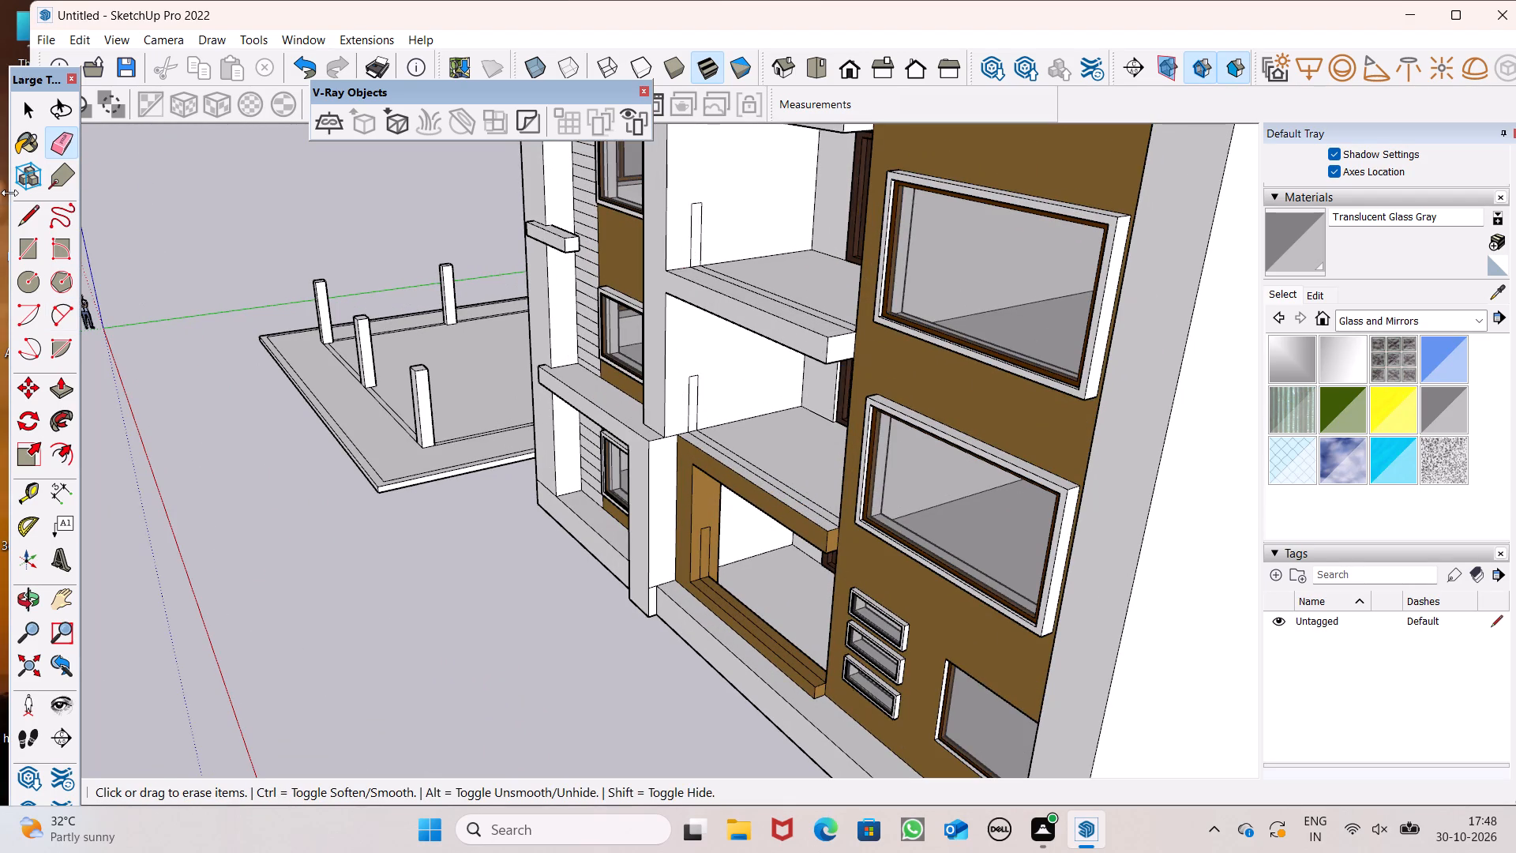
{"action": "left_click_drag", "start_coordinate": [23, 213], "coordinate": [66, 231]}
{"action": "scroll", "coordinate": [728, 230], "scroll_direction": "up", "scroll_amount": 6}
{"action": "middle_click", "coordinate": [776, 221]}
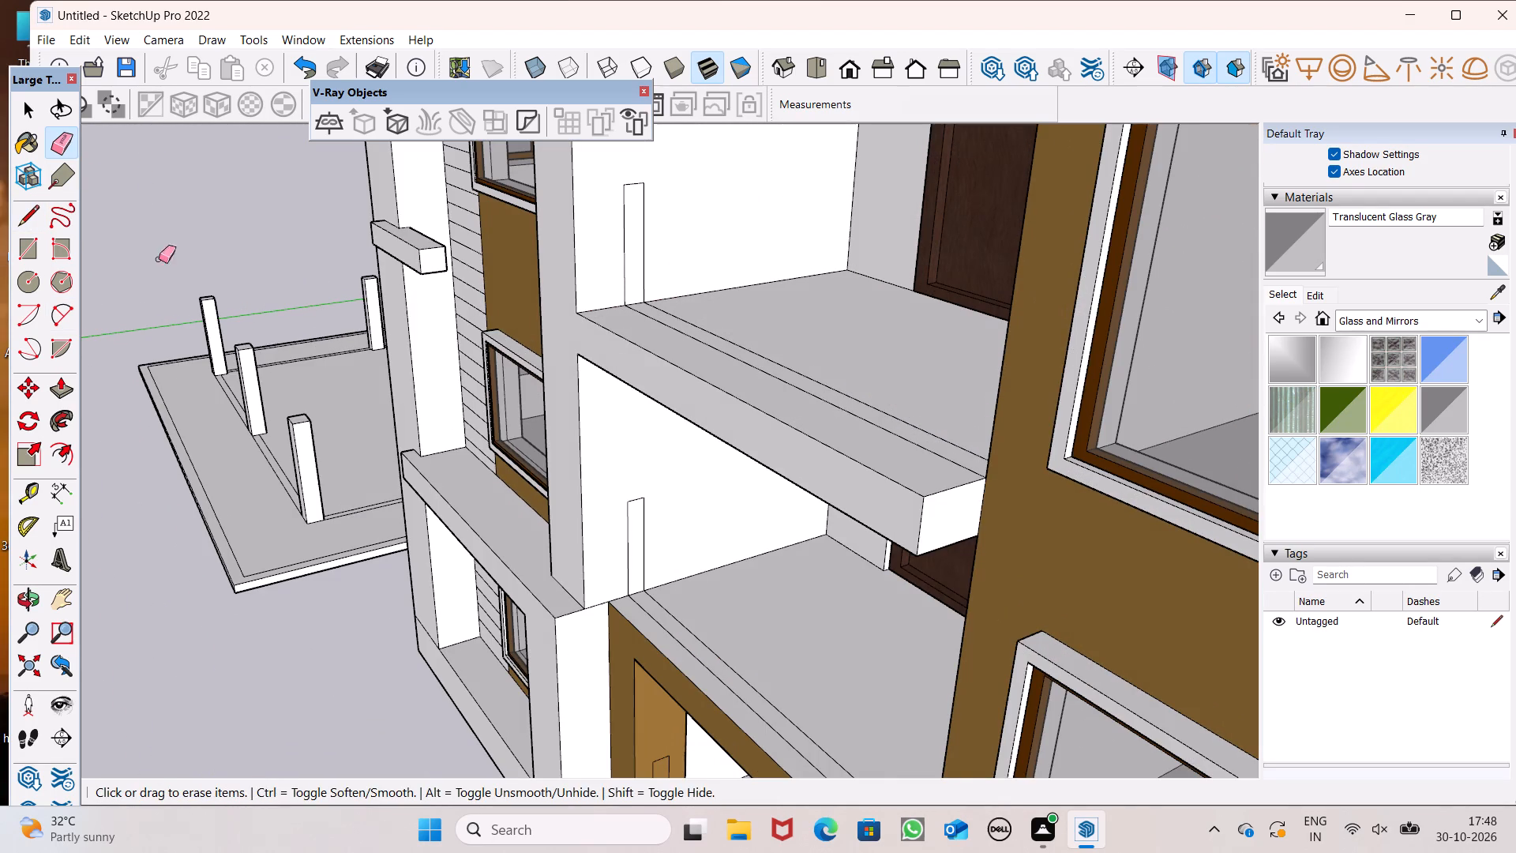
{"action": "left_click", "coordinate": [16, 220]}
{"action": "scroll", "coordinate": [587, 233], "scroll_direction": "up", "scroll_amount": 6}
{"action": "scroll", "coordinate": [659, 190], "scroll_direction": "up", "scroll_amount": 2}
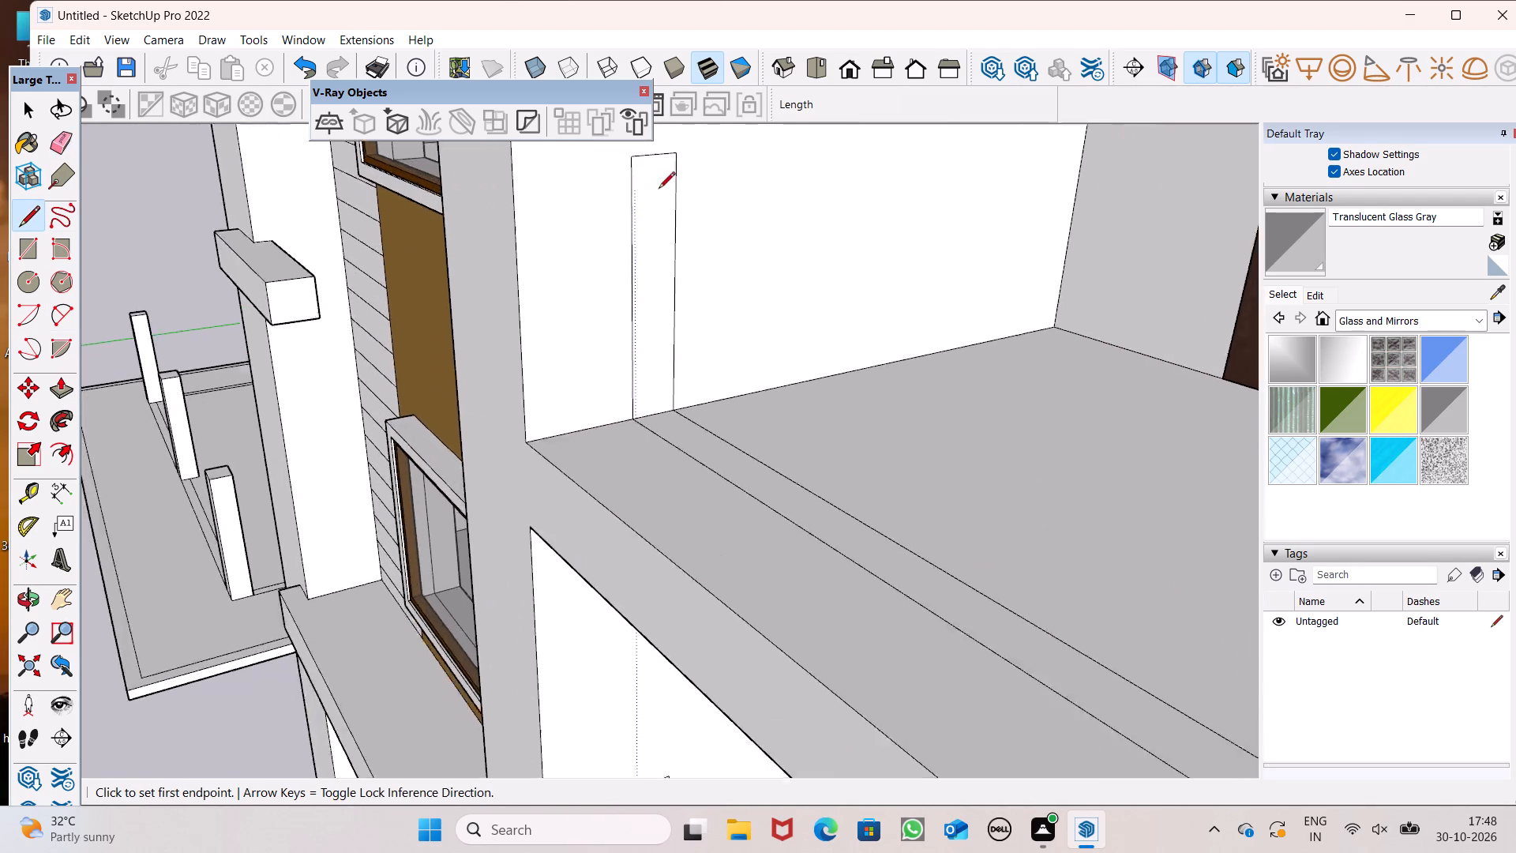
{"action": "scroll", "coordinate": [659, 190], "scroll_direction": "up", "scroll_amount": 3}
{"action": "middle_click_drag", "start_coordinate": [619, 223], "coordinate": [590, 223]}
{"action": "left_click", "coordinate": [602, 184]}
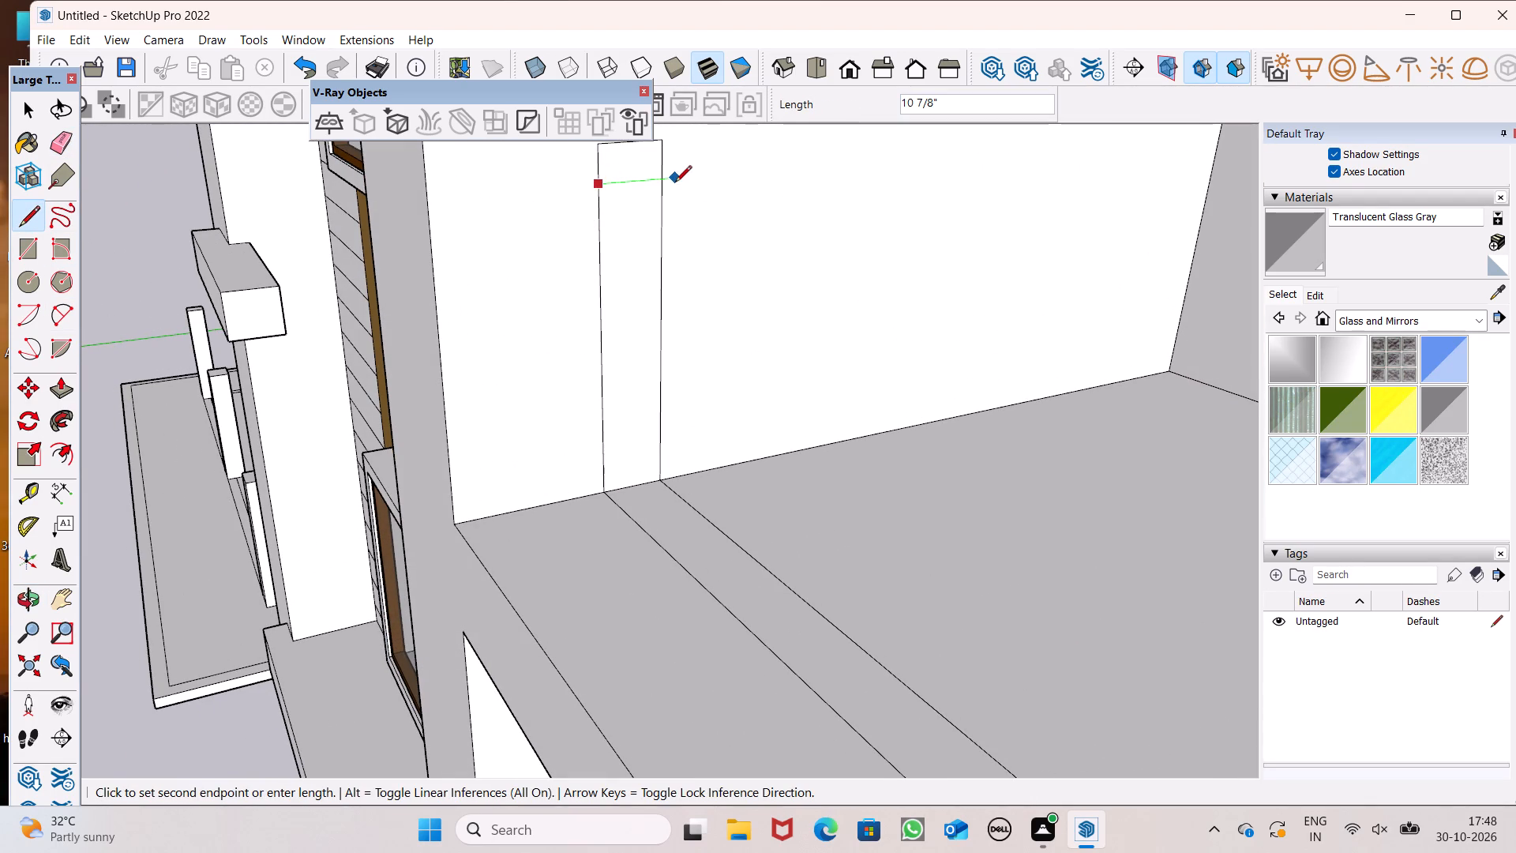
{"action": "left_click", "coordinate": [672, 183]}
Draw a matching line across the first-floor balcony's upright strip just below its top edge.
{"action": "scroll", "coordinate": [713, 190], "scroll_direction": "down", "scroll_amount": 11}
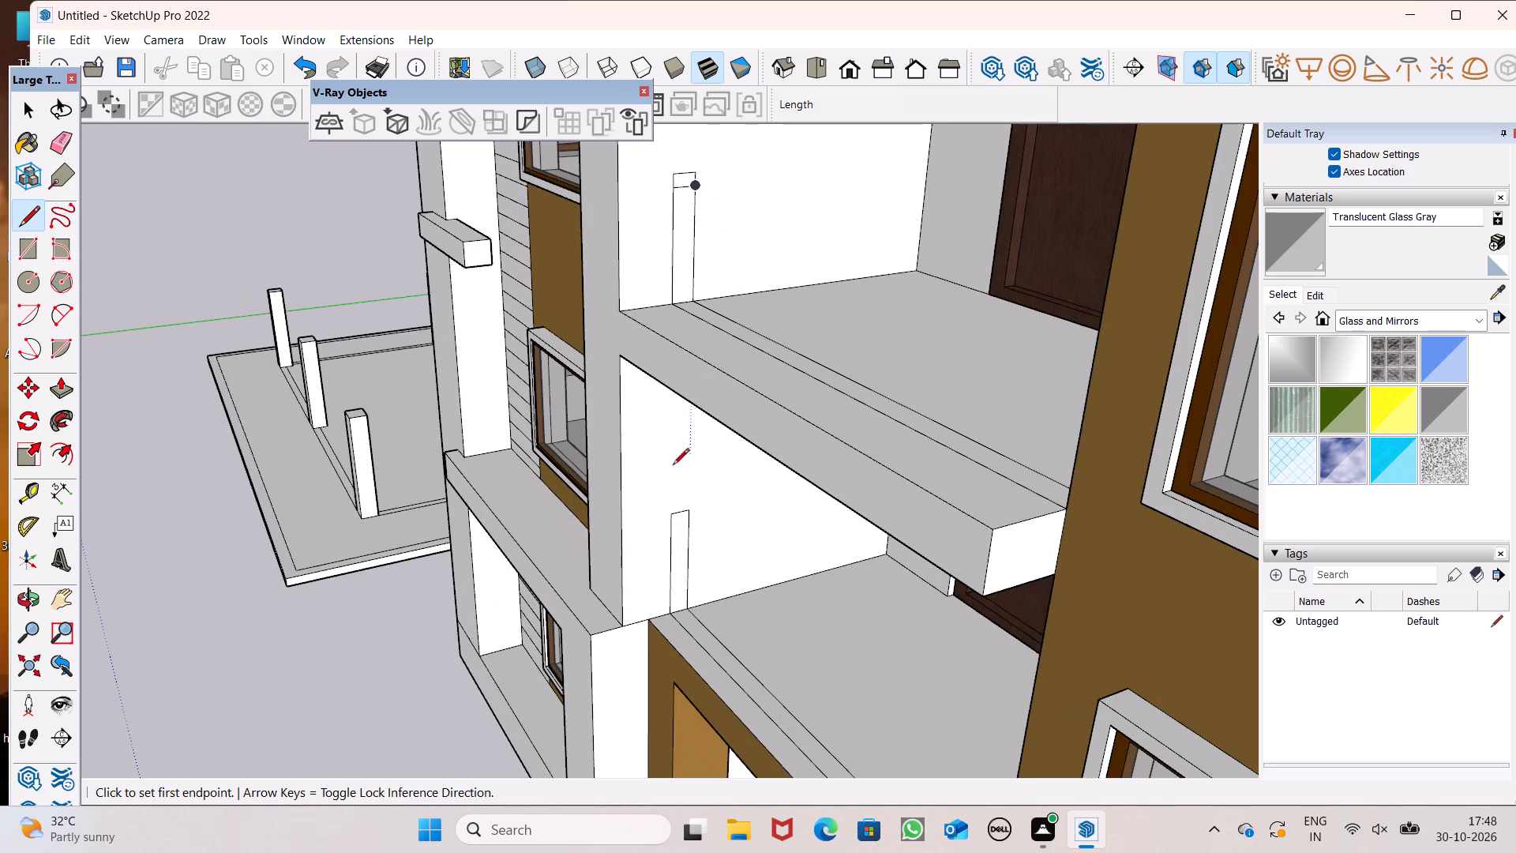
{"action": "scroll", "coordinate": [668, 558], "scroll_direction": "up", "scroll_amount": 3}
{"action": "middle_click_drag", "start_coordinate": [698, 556], "coordinate": [664, 484]}
{"action": "scroll", "coordinate": [628, 445], "scroll_direction": "up", "scroll_amount": 6}
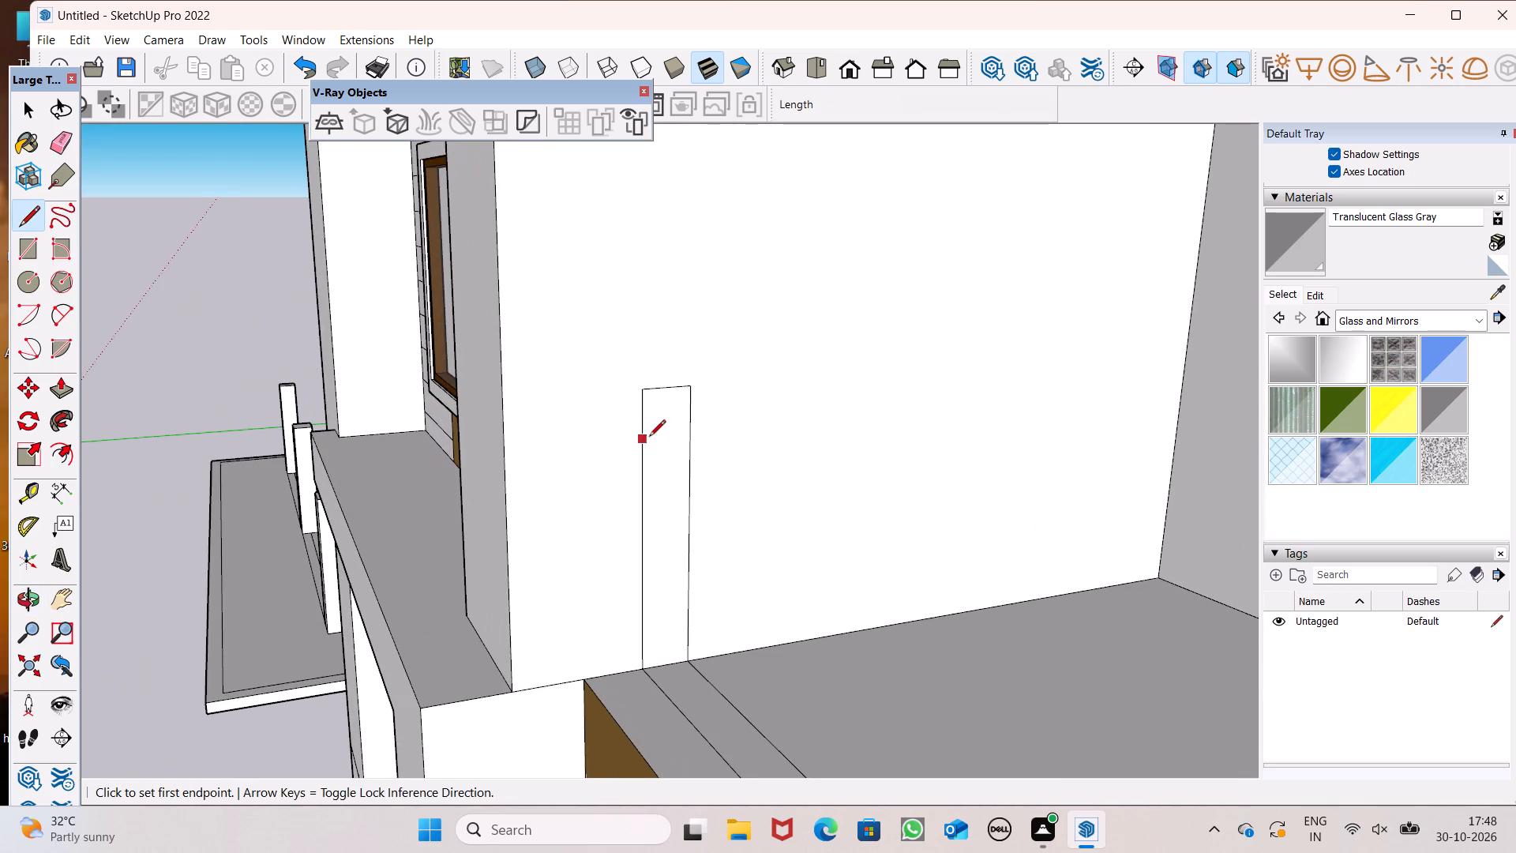
{"action": "left_click", "coordinate": [643, 424]}
{"action": "left_click", "coordinate": [690, 425]}
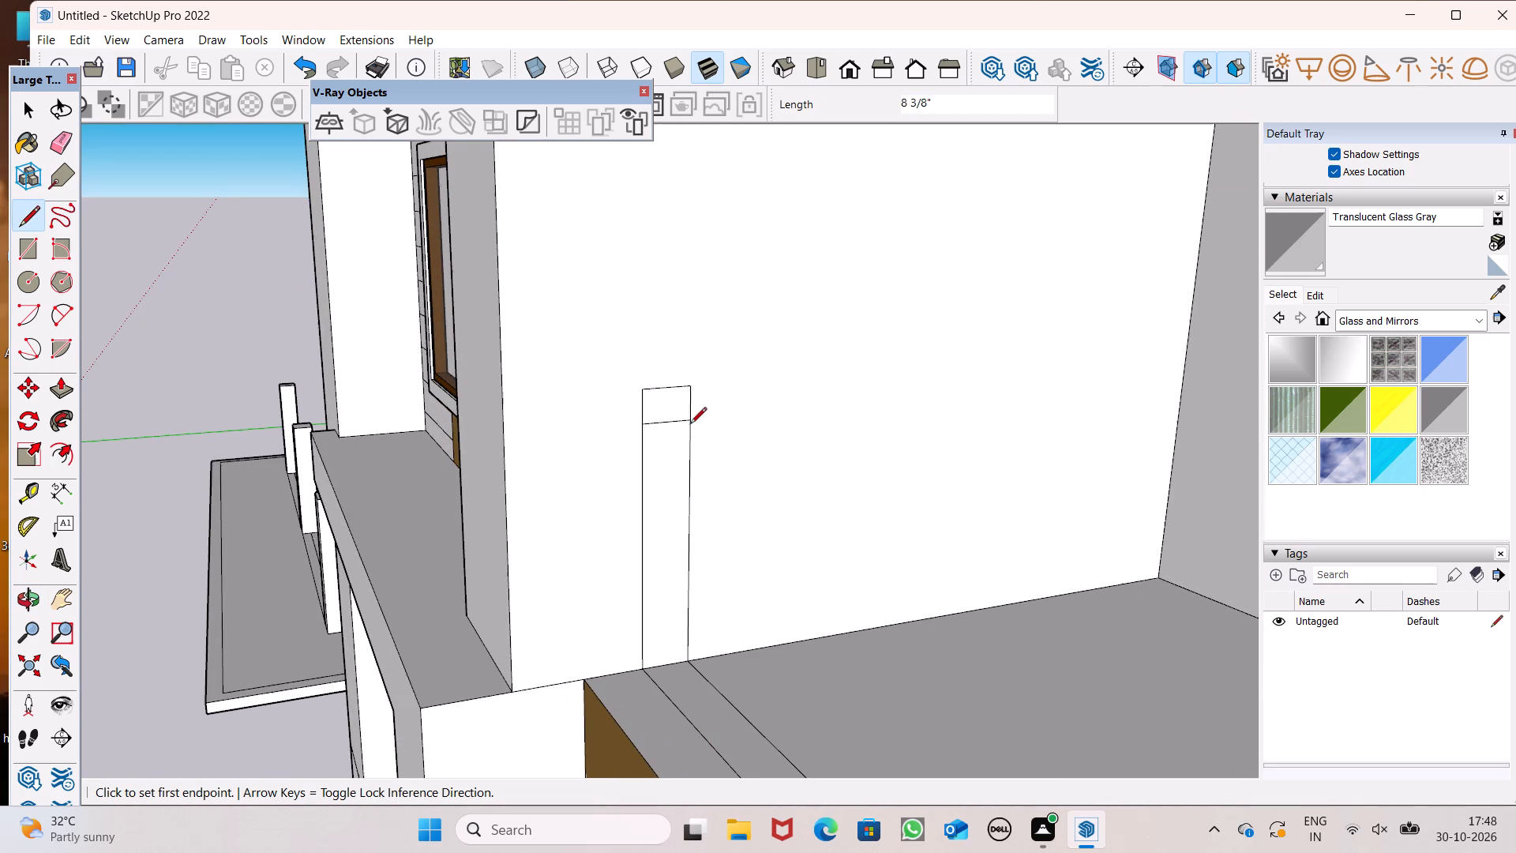
Extrude the small top section of the second-floor balcony's strip about 13' 6" along the balcony front as a handrail.
{"action": "scroll", "coordinate": [633, 389], "scroll_direction": "down", "scroll_amount": 13}
{"action": "middle_click_drag", "start_coordinate": [662, 458], "coordinate": [746, 524]}
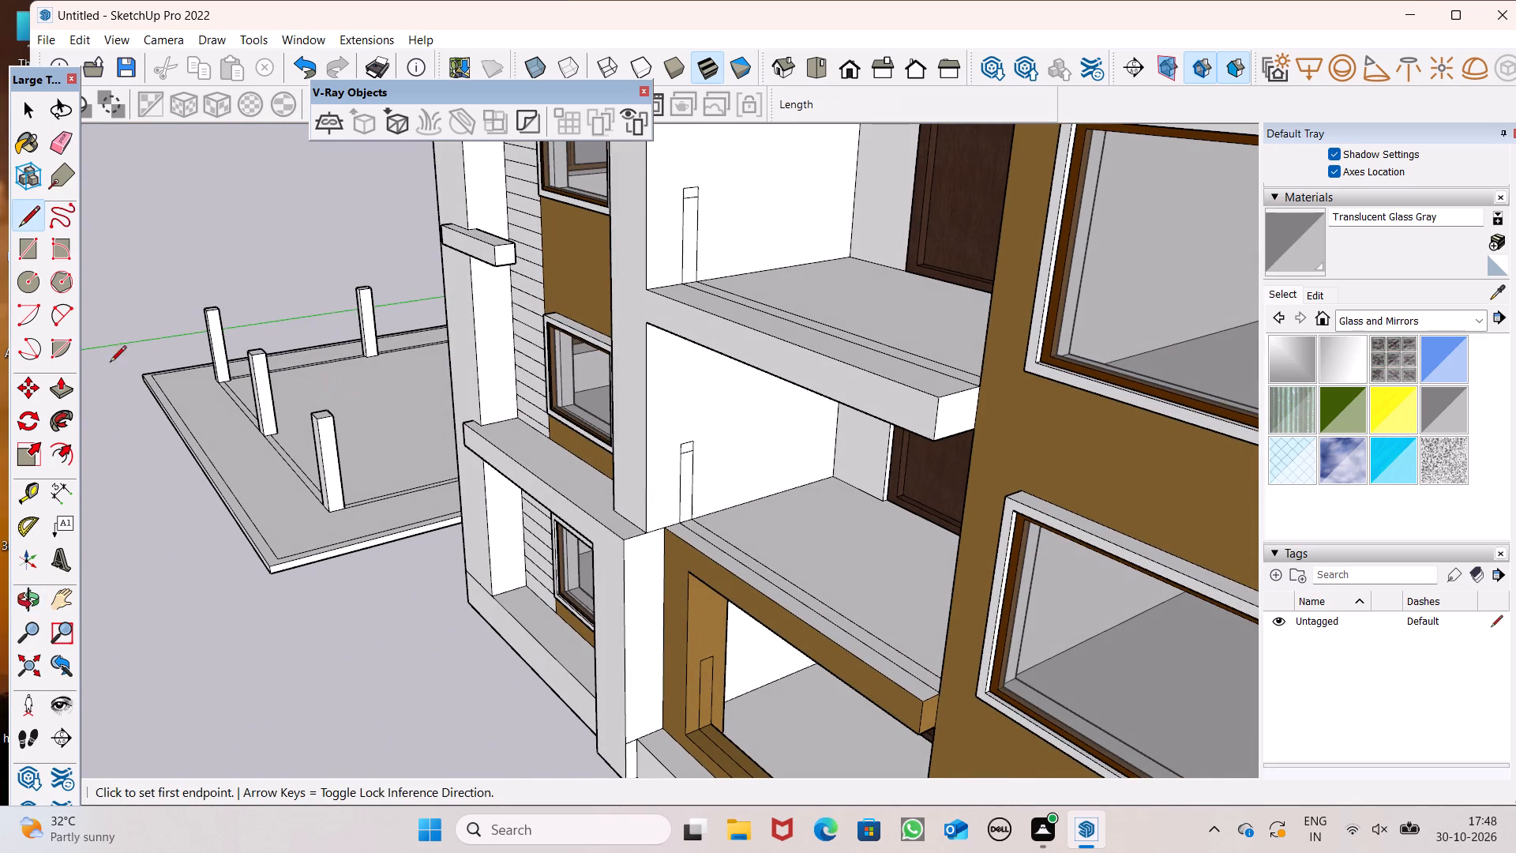
{"action": "left_click", "coordinate": [57, 394]}
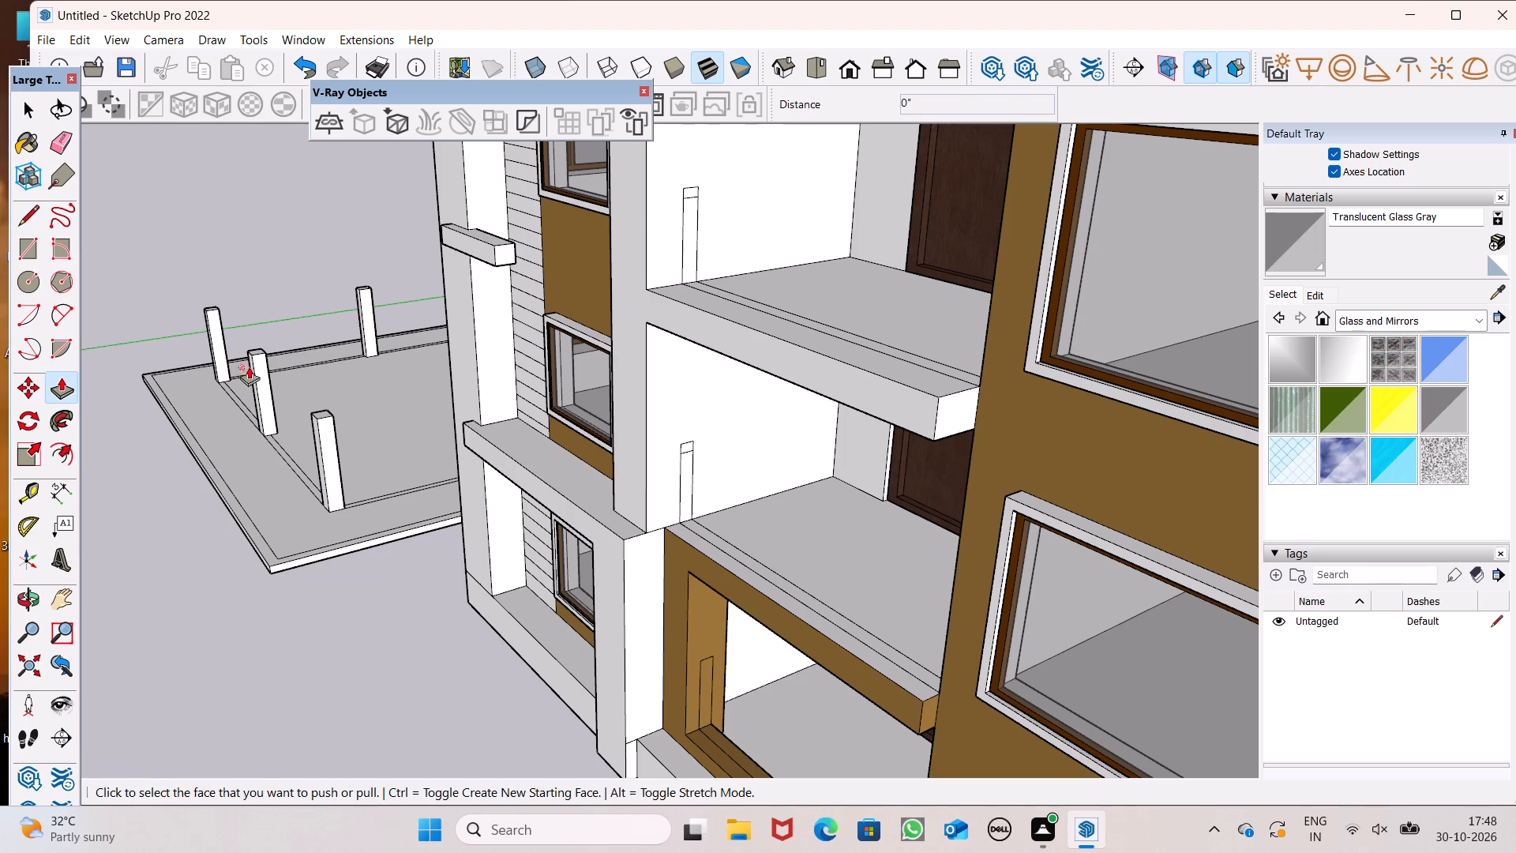
{"action": "scroll", "coordinate": [729, 201], "scroll_direction": "down", "scroll_amount": 2}
{"action": "scroll", "coordinate": [752, 270], "scroll_direction": "down", "scroll_amount": 2}
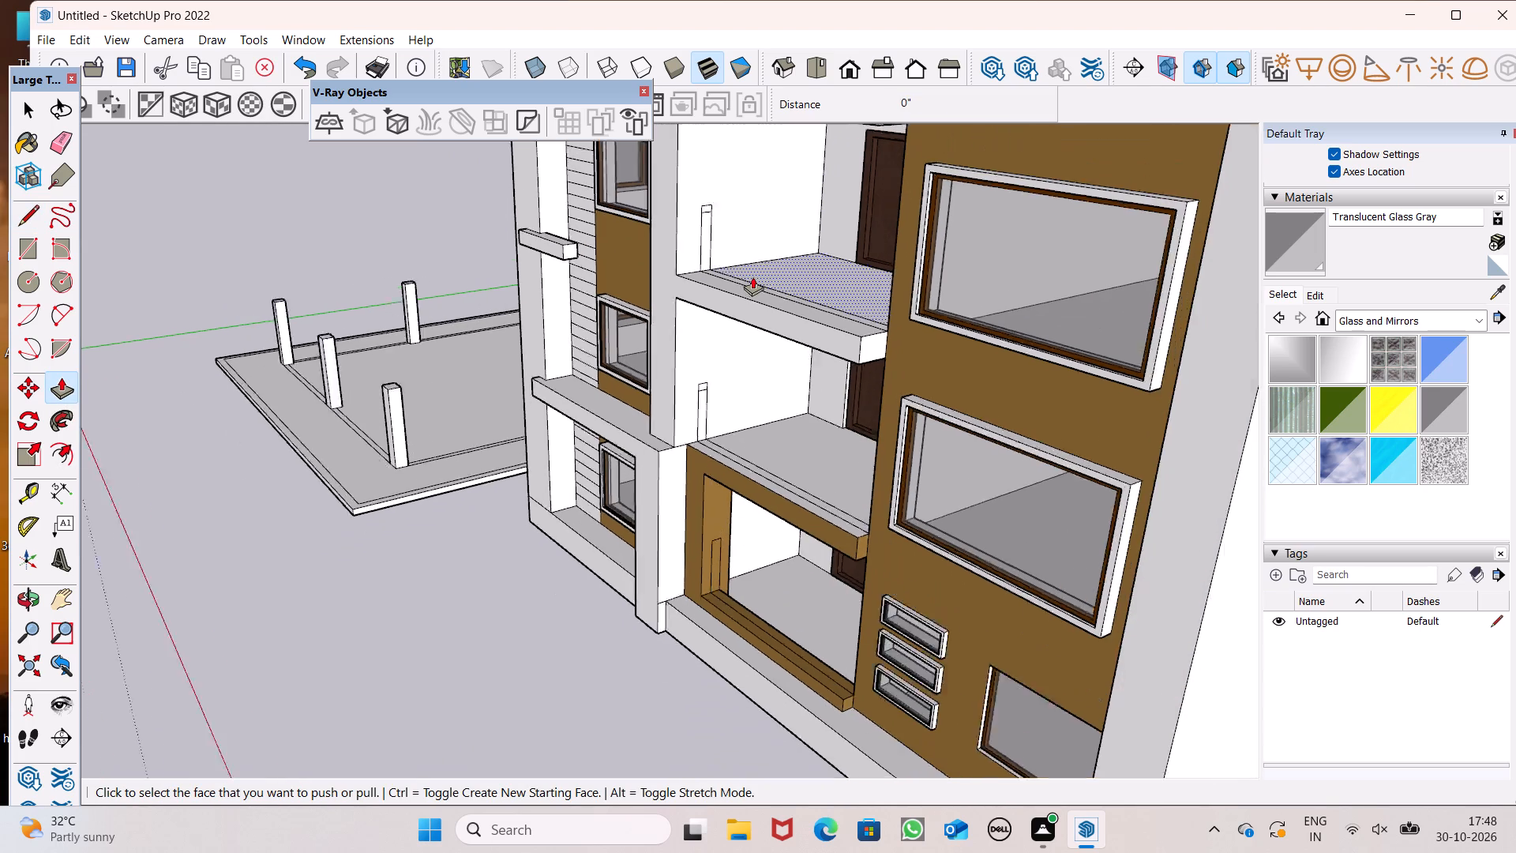
{"action": "scroll", "coordinate": [752, 276], "scroll_direction": "down", "scroll_amount": 3}
{"action": "middle_click_drag", "start_coordinate": [734, 308], "coordinate": [756, 402]}
{"action": "scroll", "coordinate": [771, 318], "scroll_direction": "down", "scroll_amount": 1}
{"action": "scroll", "coordinate": [771, 318], "scroll_direction": "up", "scroll_amount": 6}
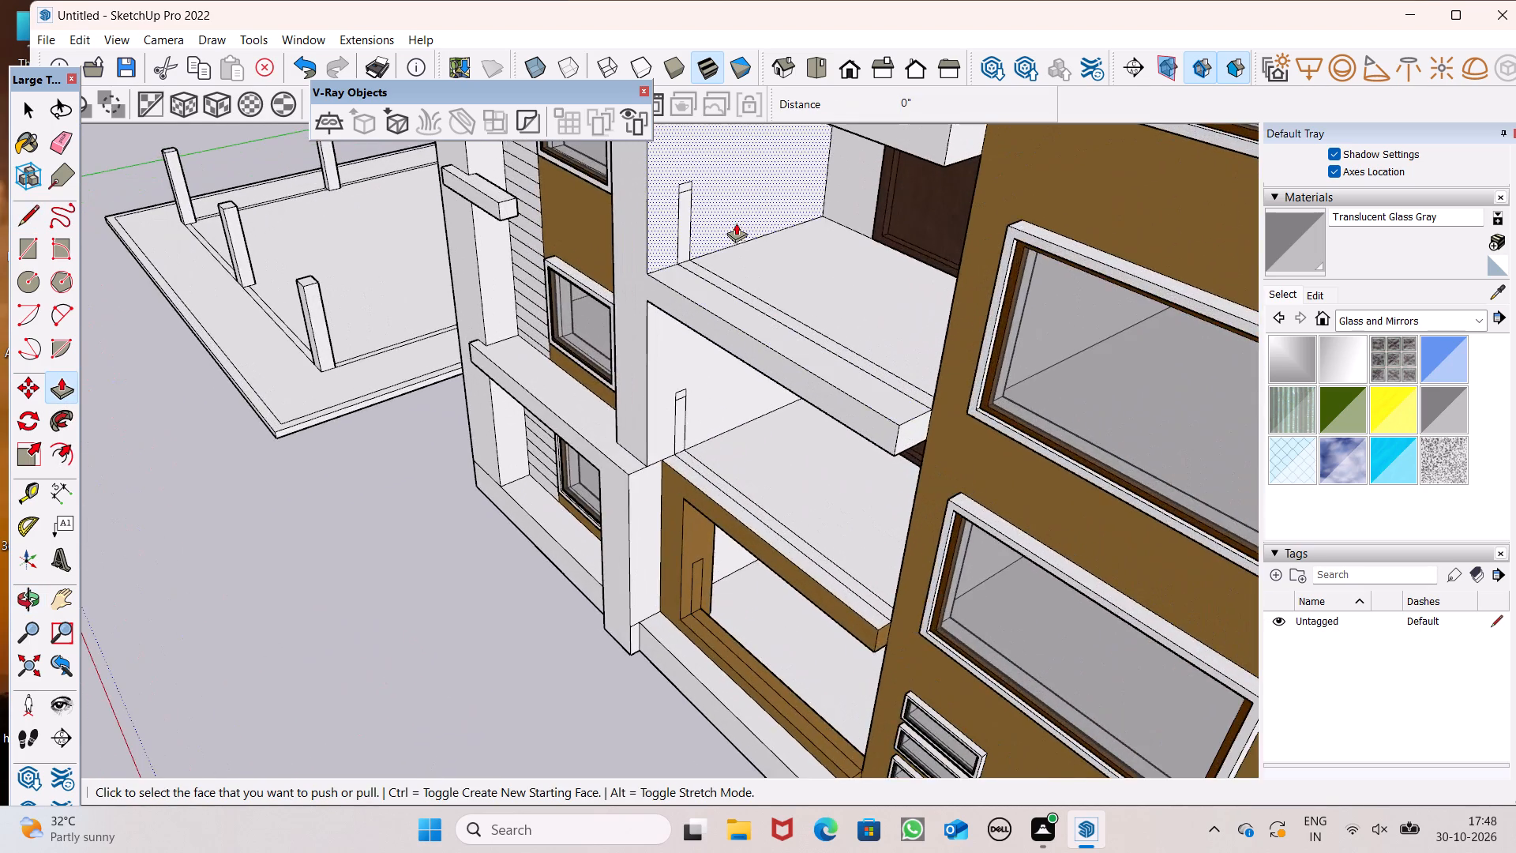
{"action": "scroll", "coordinate": [735, 220], "scroll_direction": "up", "scroll_amount": 6}
{"action": "left_click_drag", "start_coordinate": [641, 159], "coordinate": [899, 392]}
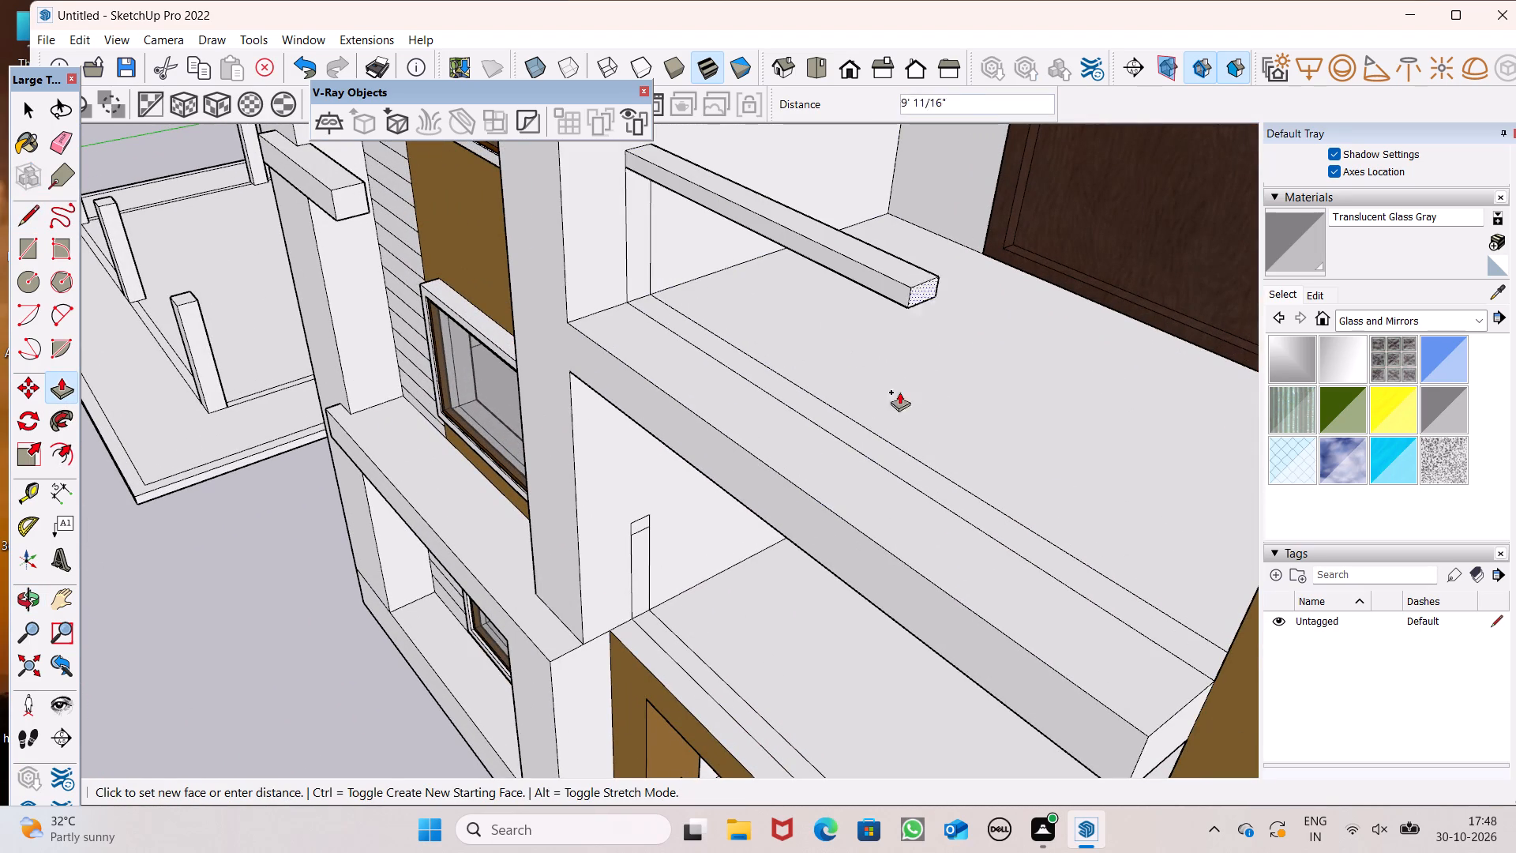
{"action": "left_click_drag", "start_coordinate": [899, 392], "coordinate": [1081, 525]}
Extend the free end of the second-floor handrail by about 2' 5" to meet the brown wall.
{"action": "scroll", "coordinate": [887, 370], "scroll_direction": "down", "scroll_amount": 7}
{"action": "middle_click_drag", "start_coordinate": [1017, 401], "coordinate": [1224, 536]}
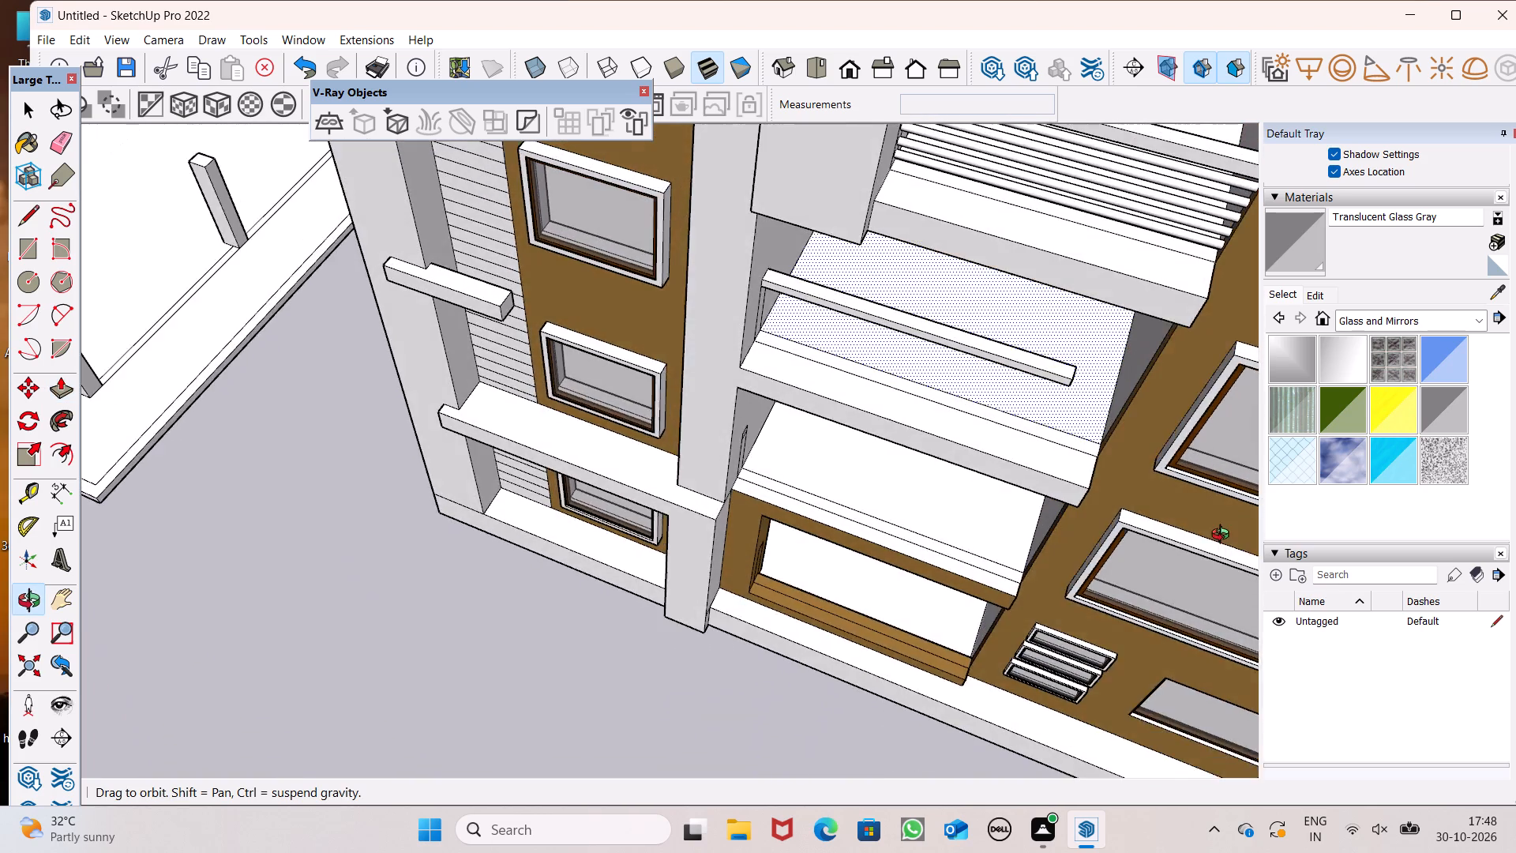
{"action": "middle_click_drag", "start_coordinate": [1224, 536], "coordinate": [1114, 414]}
{"action": "scroll", "coordinate": [1087, 374], "scroll_direction": "up", "scroll_amount": 6}
{"action": "scroll", "coordinate": [990, 328], "scroll_direction": "down", "scroll_amount": 4}
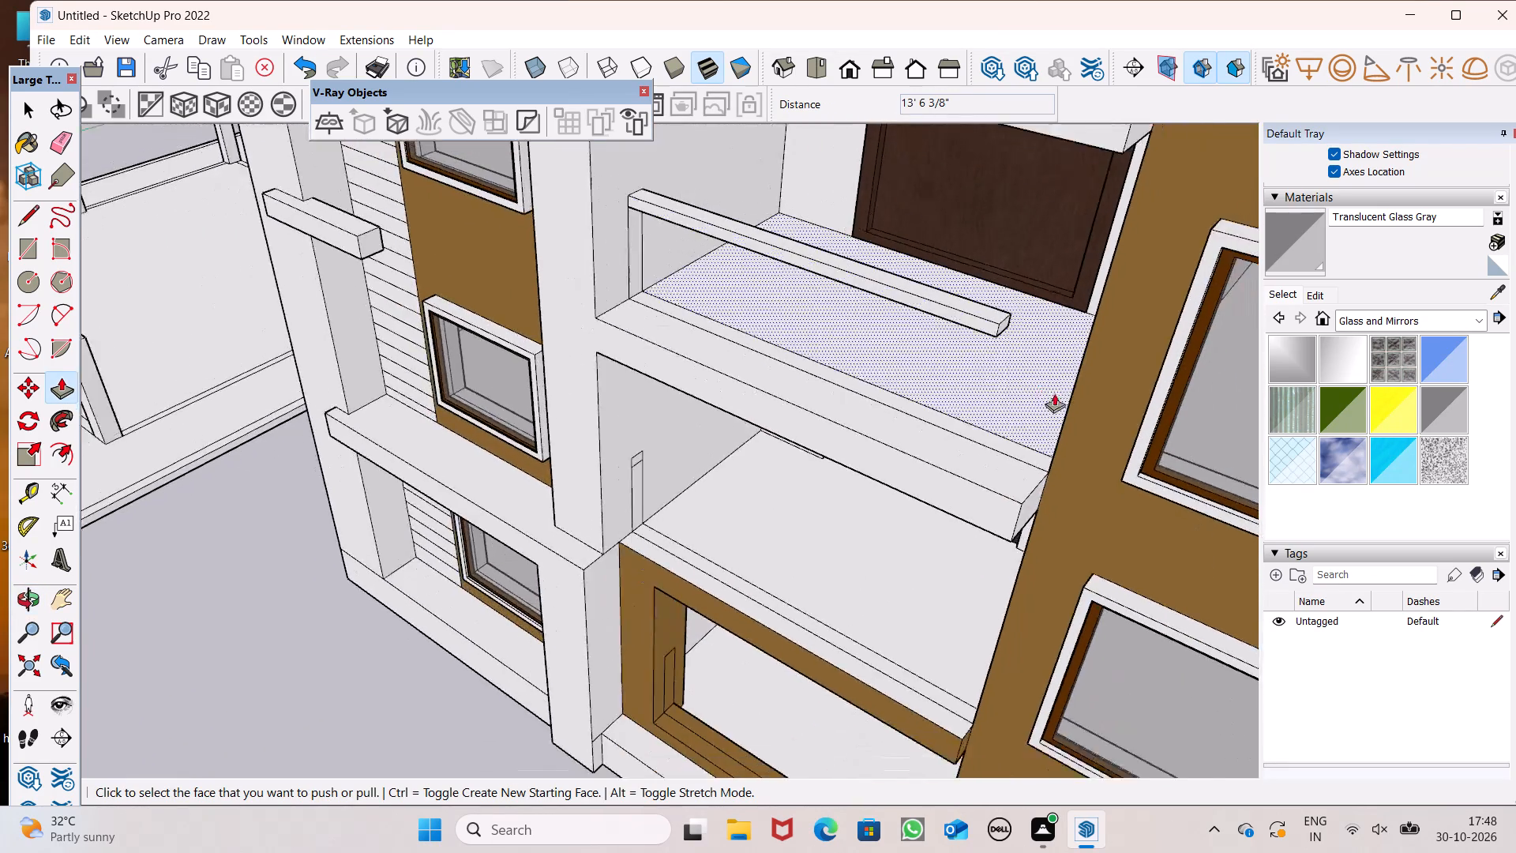
{"action": "middle_click_drag", "start_coordinate": [1056, 395], "coordinate": [1111, 448]}
{"action": "middle_click_drag", "start_coordinate": [1050, 366], "coordinate": [981, 209]}
{"action": "scroll", "coordinate": [997, 220], "scroll_direction": "up", "scroll_amount": 2}
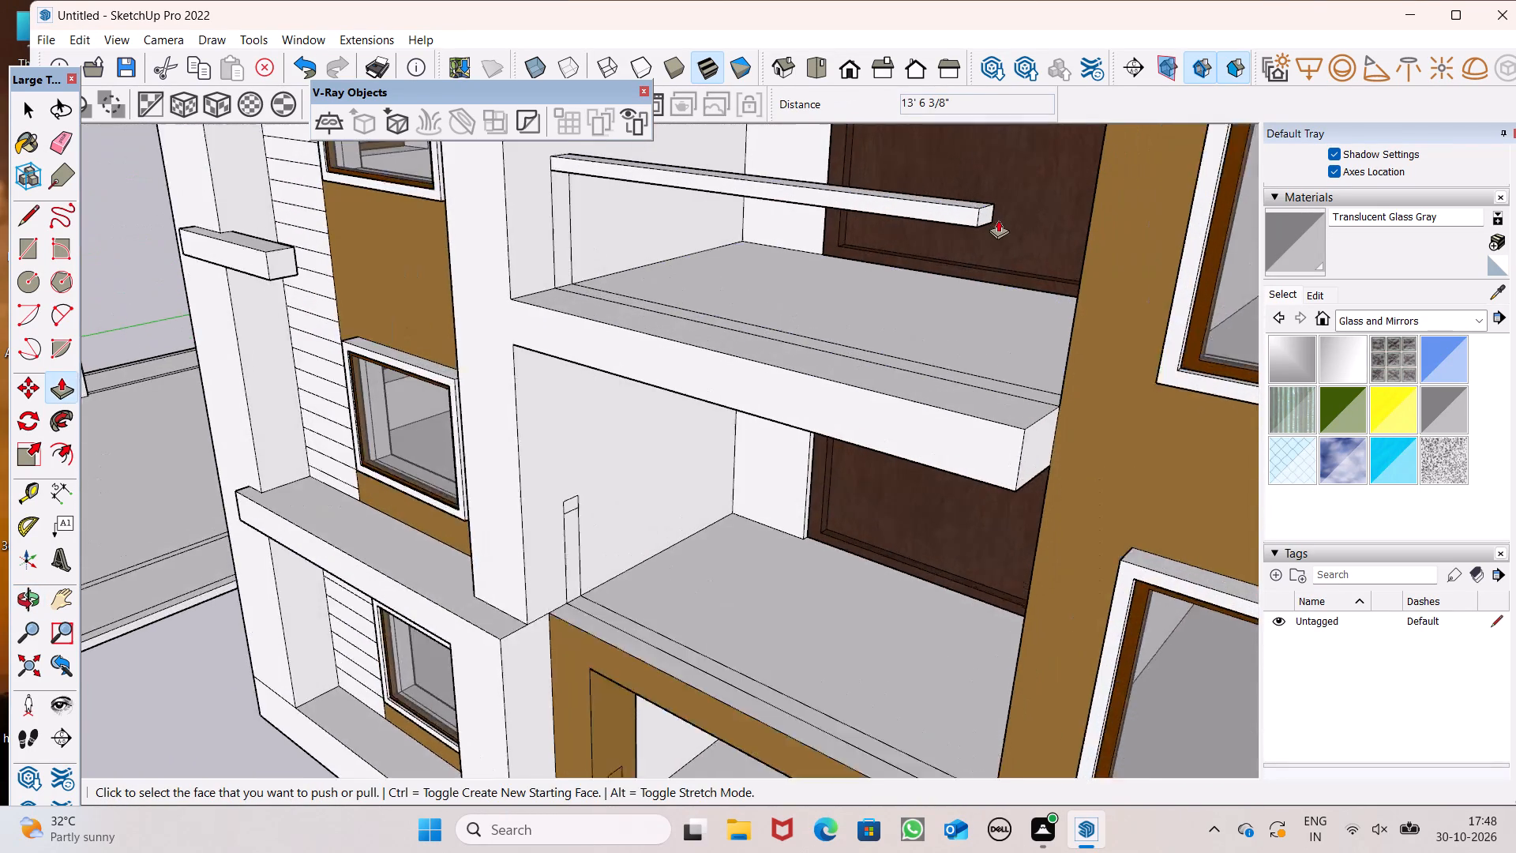
{"action": "scroll", "coordinate": [998, 220], "scroll_direction": "up", "scroll_amount": 2}
{"action": "left_click_drag", "start_coordinate": [979, 225], "coordinate": [1115, 271]}
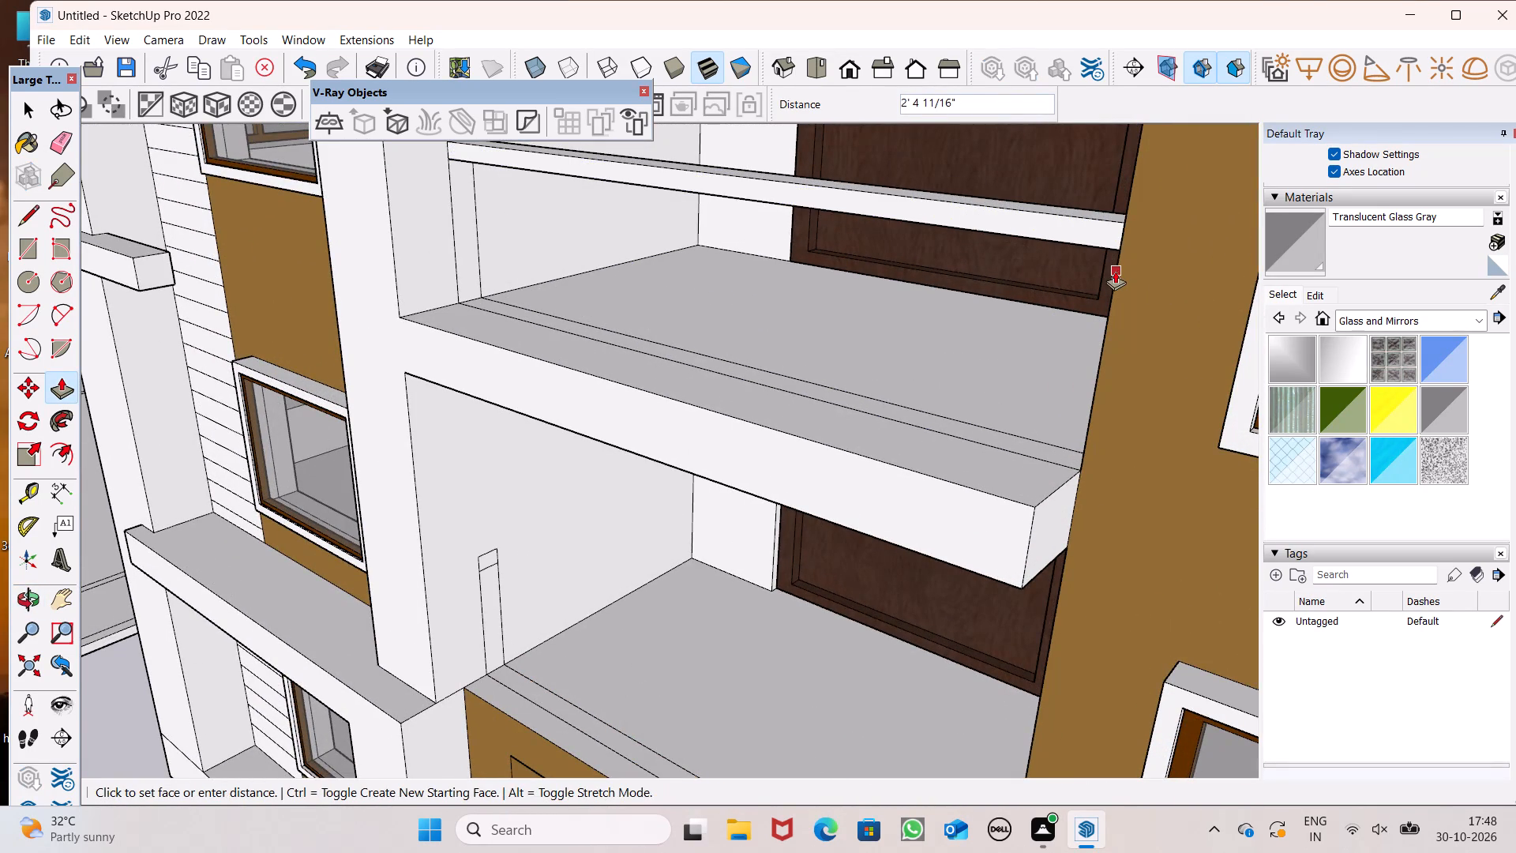
{"action": "left_click_drag", "start_coordinate": [1115, 271], "coordinate": [1114, 274]}
{"action": "scroll", "coordinate": [1083, 184], "scroll_direction": "down", "scroll_amount": 7}
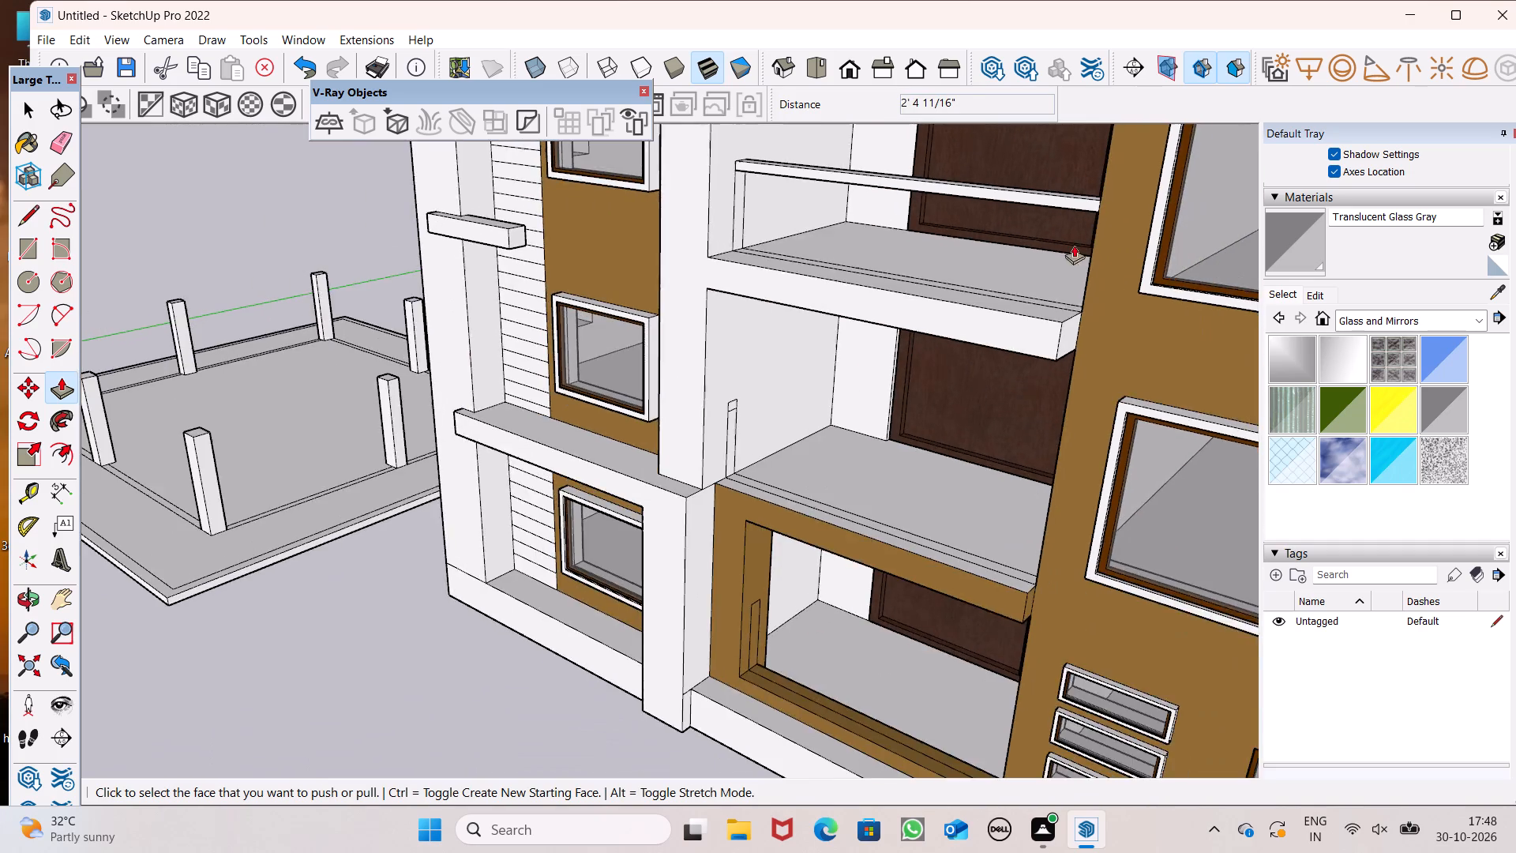
Extrude the small top section of the first-floor balcony's strip about 15' 11" to the brown wall as a handrail.
{"action": "middle_click_drag", "start_coordinate": [1074, 298], "coordinate": [1015, 254]}
{"action": "scroll", "coordinate": [1074, 300], "scroll_direction": "up", "scroll_amount": 1}
{"action": "scroll", "coordinate": [790, 347], "scroll_direction": "up", "scroll_amount": 3}
{"action": "scroll", "coordinate": [717, 366], "scroll_direction": "down", "scroll_amount": 2}
{"action": "middle_click_drag", "start_coordinate": [784, 524], "coordinate": [892, 527]}
{"action": "scroll", "coordinate": [662, 397], "scroll_direction": "down", "scroll_amount": 5}
{"action": "scroll", "coordinate": [932, 523], "scroll_direction": "up", "scroll_amount": 6}
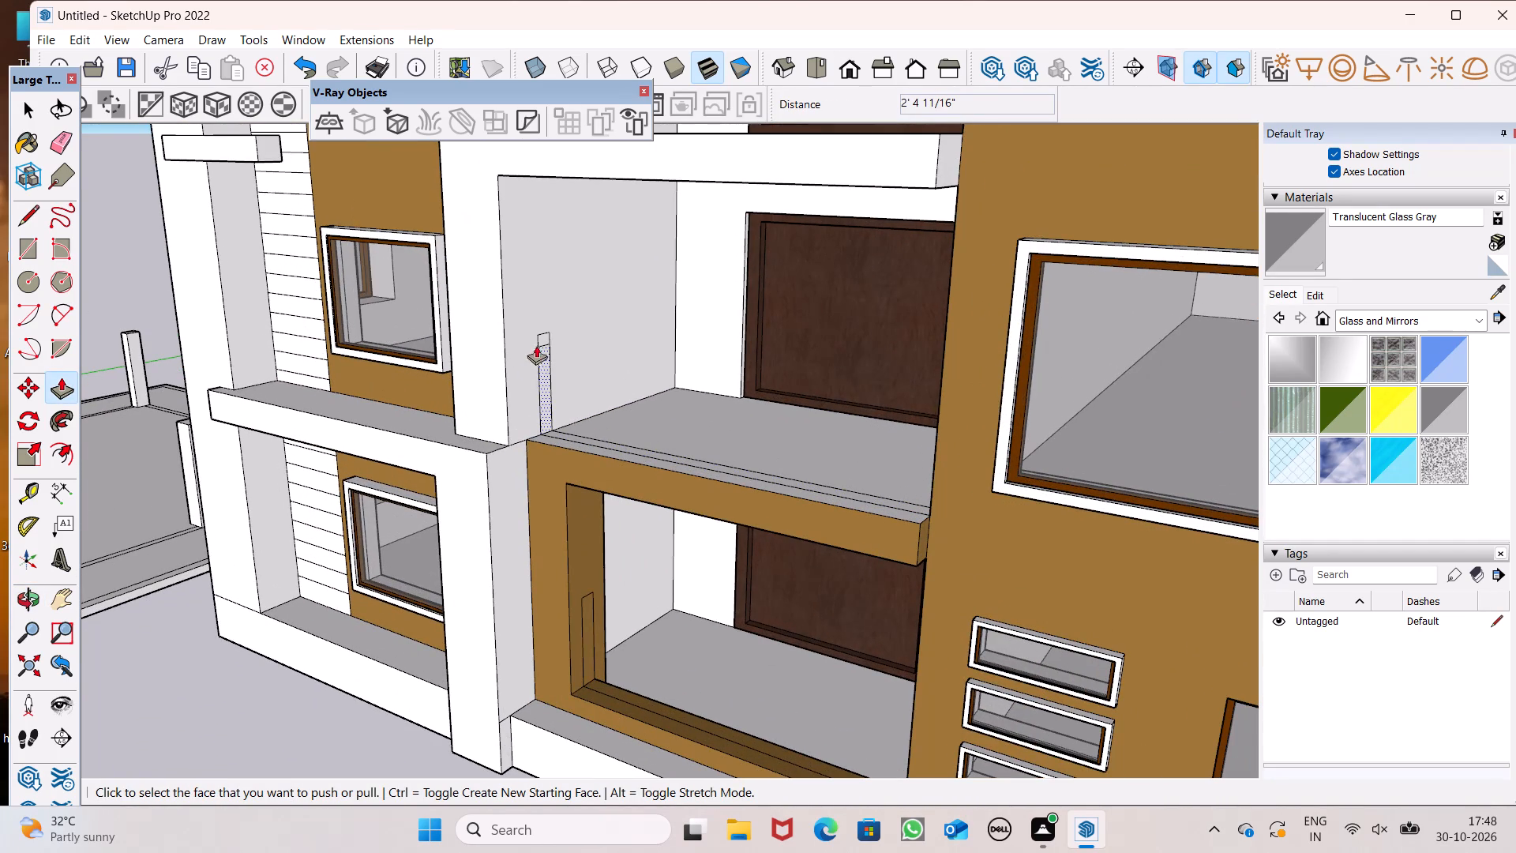
{"action": "left_click_drag", "start_coordinate": [540, 339], "coordinate": [576, 363], "text": "ctrl"}
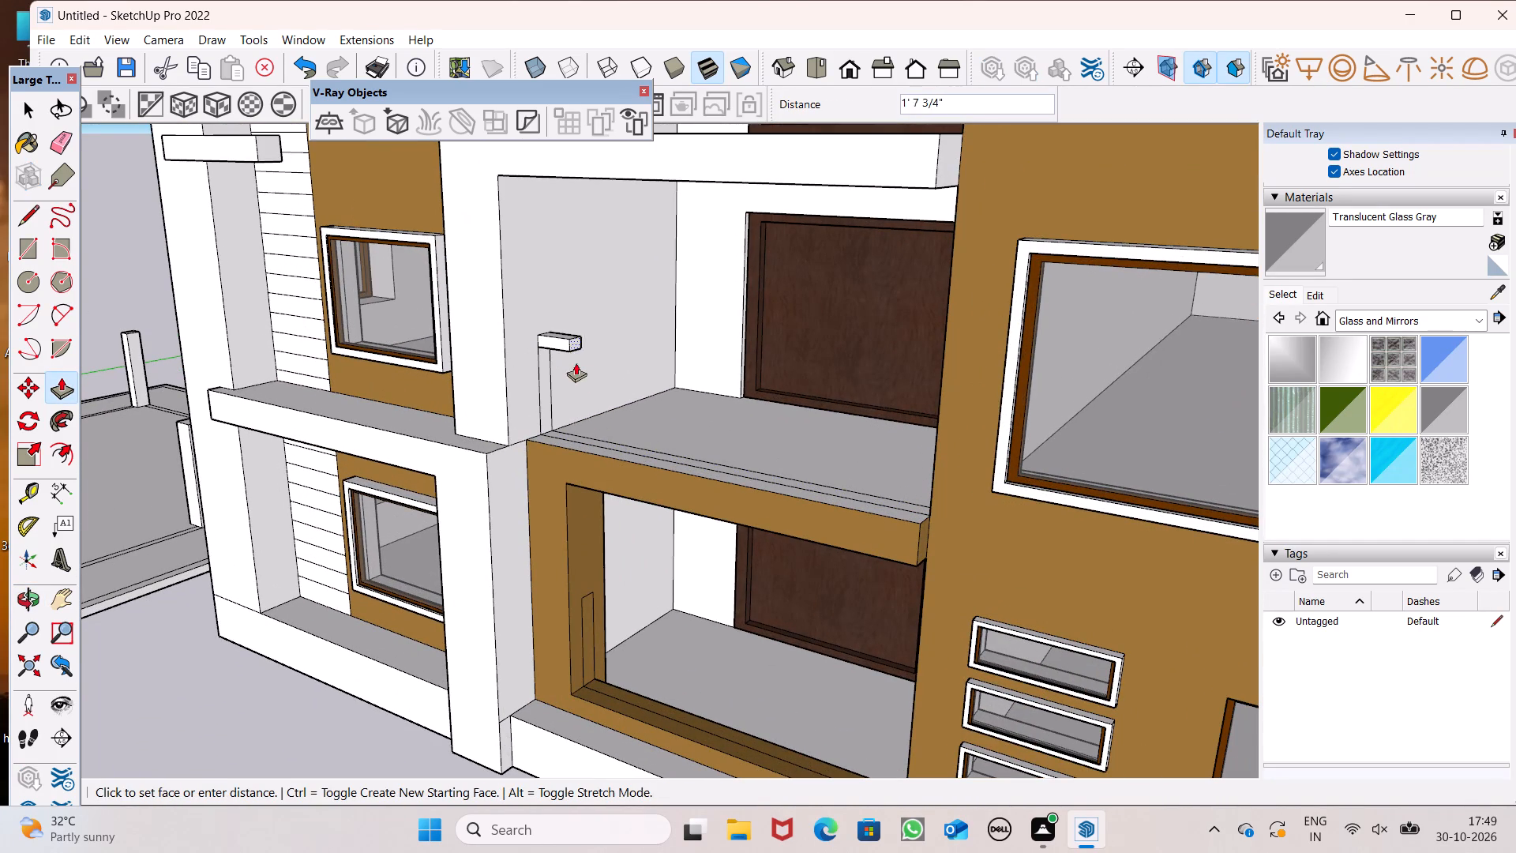
{"action": "left_click_drag", "start_coordinate": [576, 363], "coordinate": [914, 428], "text": "ctrl"}
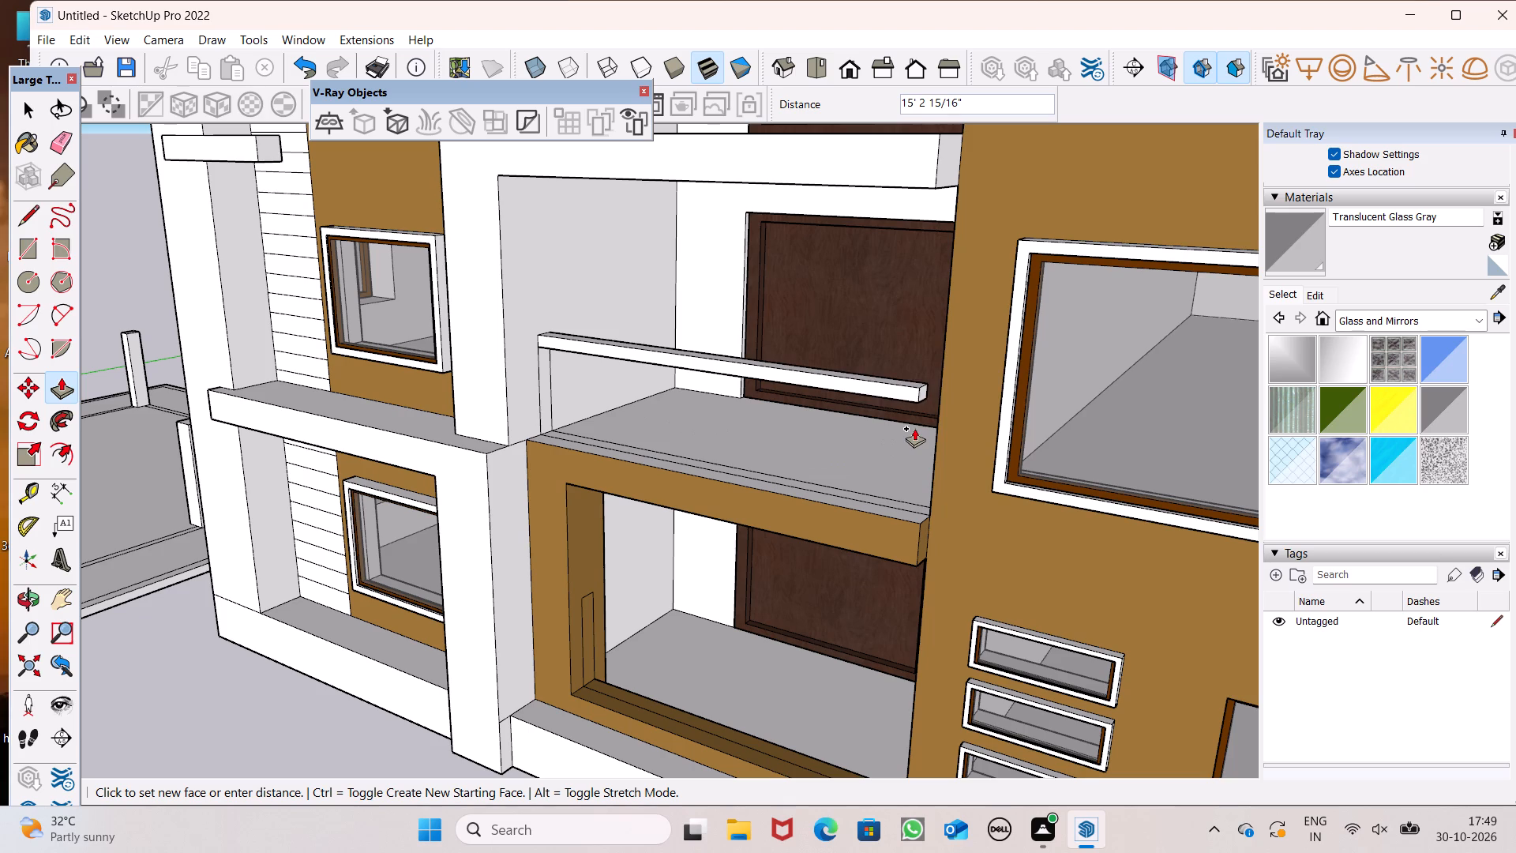
{"action": "left_click_drag", "start_coordinate": [914, 428], "coordinate": [941, 415], "text": "ctrl"}
Draw a 9" line across the upright strip on the ground-floor opening's brown side jamb, just below its top edge.
{"action": "scroll", "coordinate": [892, 357], "scroll_direction": "down", "scroll_amount": 5}
{"action": "middle_click_drag", "start_coordinate": [877, 498], "coordinate": [877, 499]}
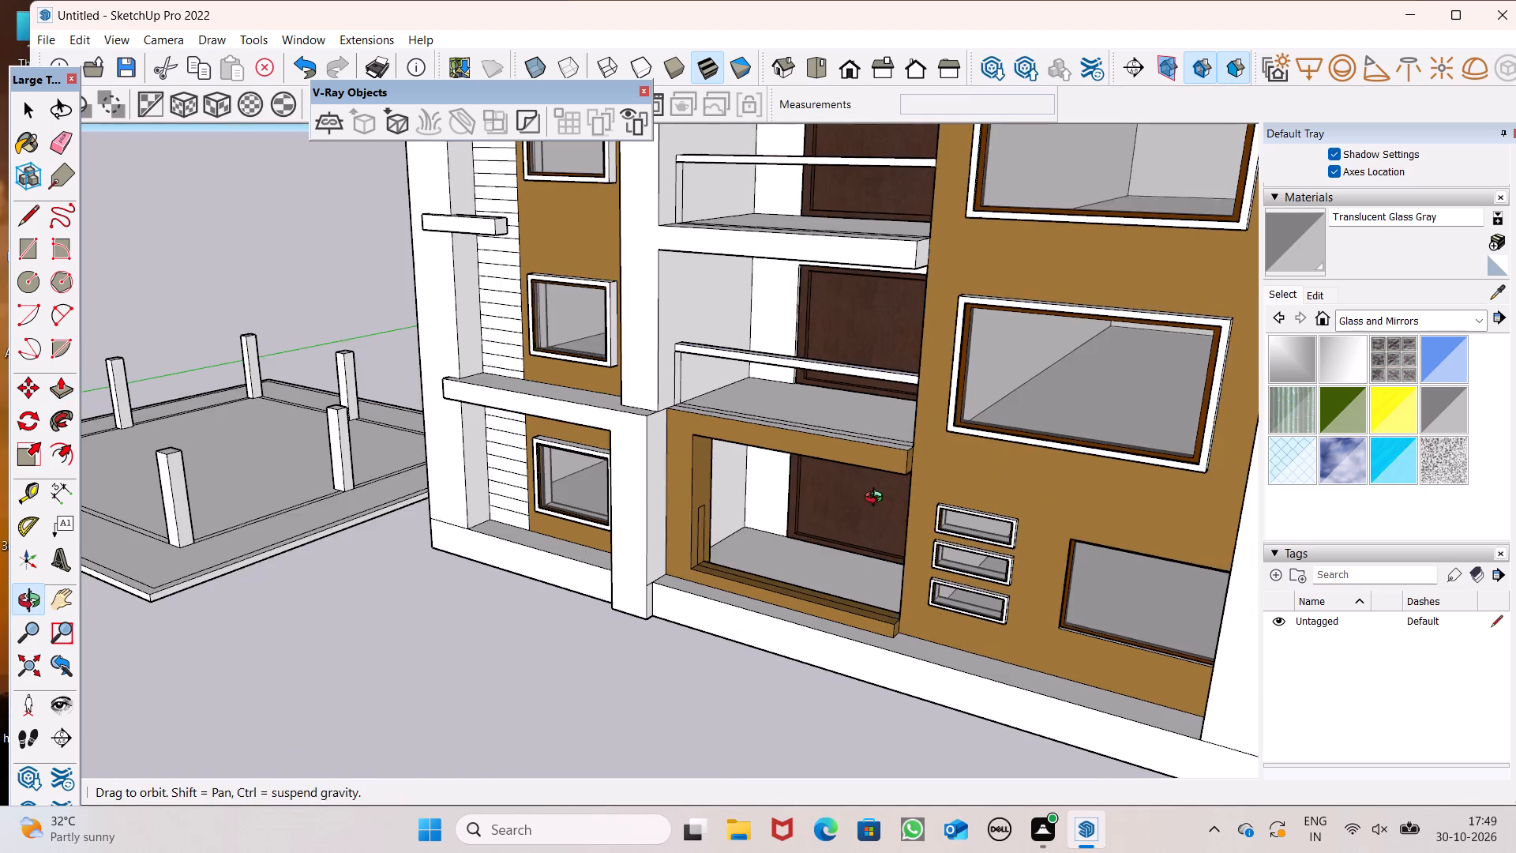
{"action": "middle_click_drag", "start_coordinate": [877, 499], "coordinate": [820, 464]}
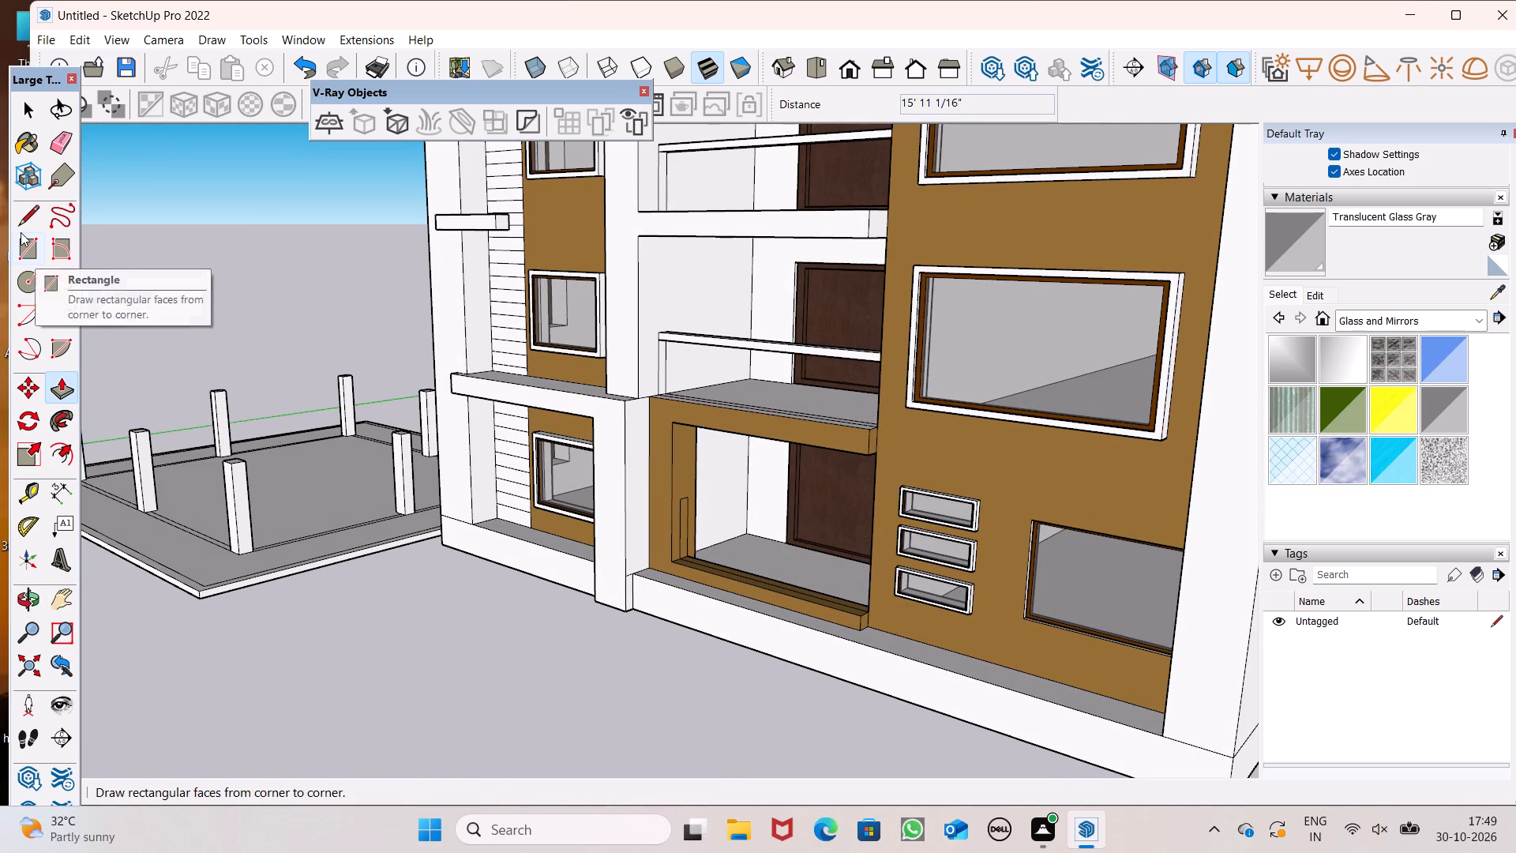
{"action": "left_click", "coordinate": [20, 224]}
{"action": "scroll", "coordinate": [132, 266], "scroll_direction": "down", "scroll_amount": 3}
{"action": "middle_click_drag", "start_coordinate": [554, 423], "coordinate": [414, 403]}
{"action": "scroll", "coordinate": [501, 408], "scroll_direction": "up", "scroll_amount": 3}
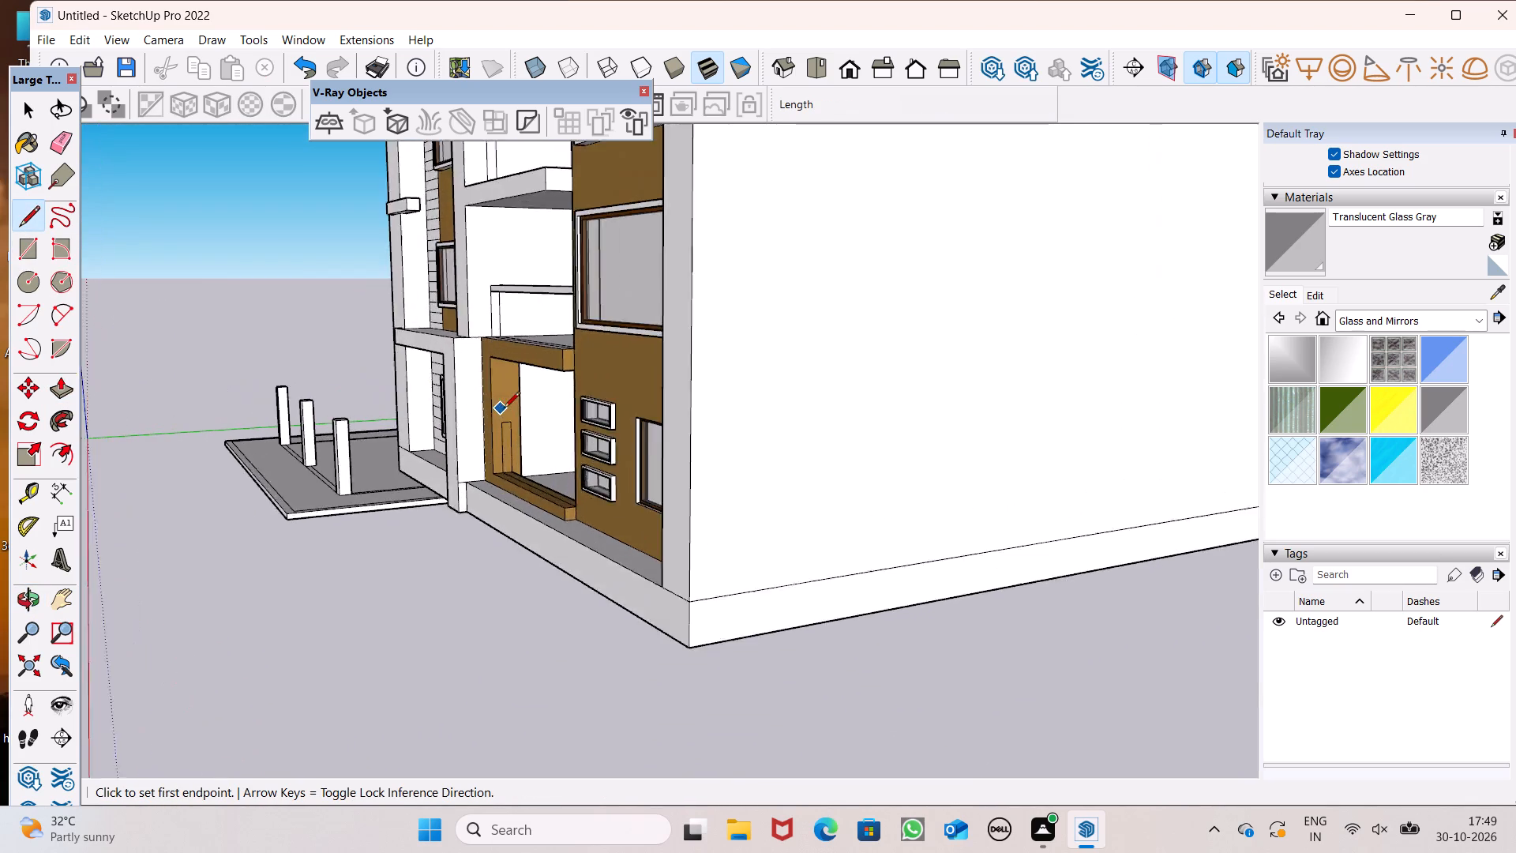
{"action": "scroll", "coordinate": [504, 409], "scroll_direction": "up", "scroll_amount": 16}
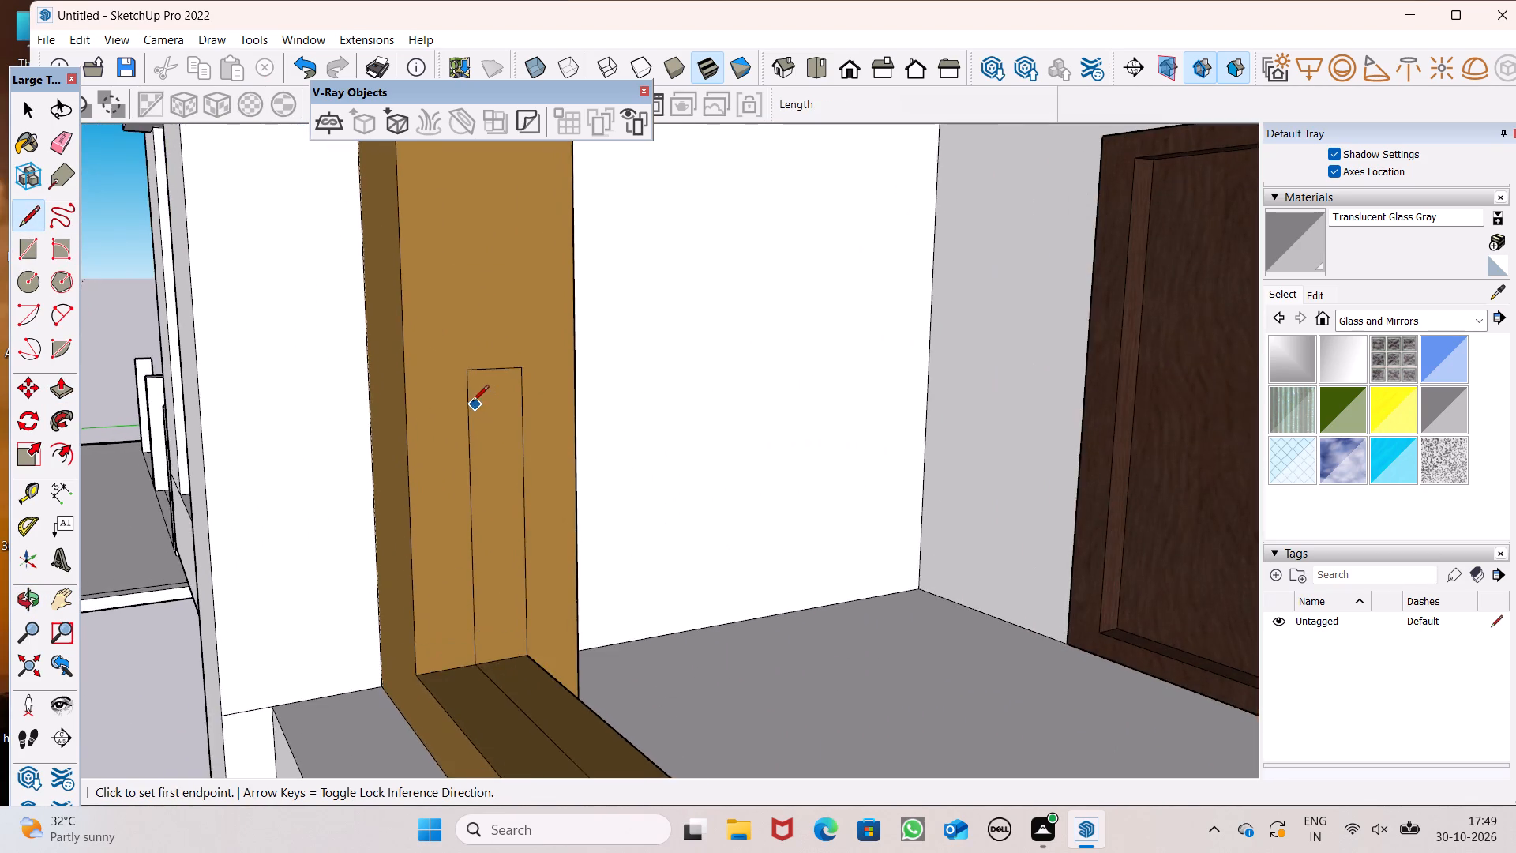
{"action": "left_click", "coordinate": [471, 403]}
{"action": "key", "text": "space"}
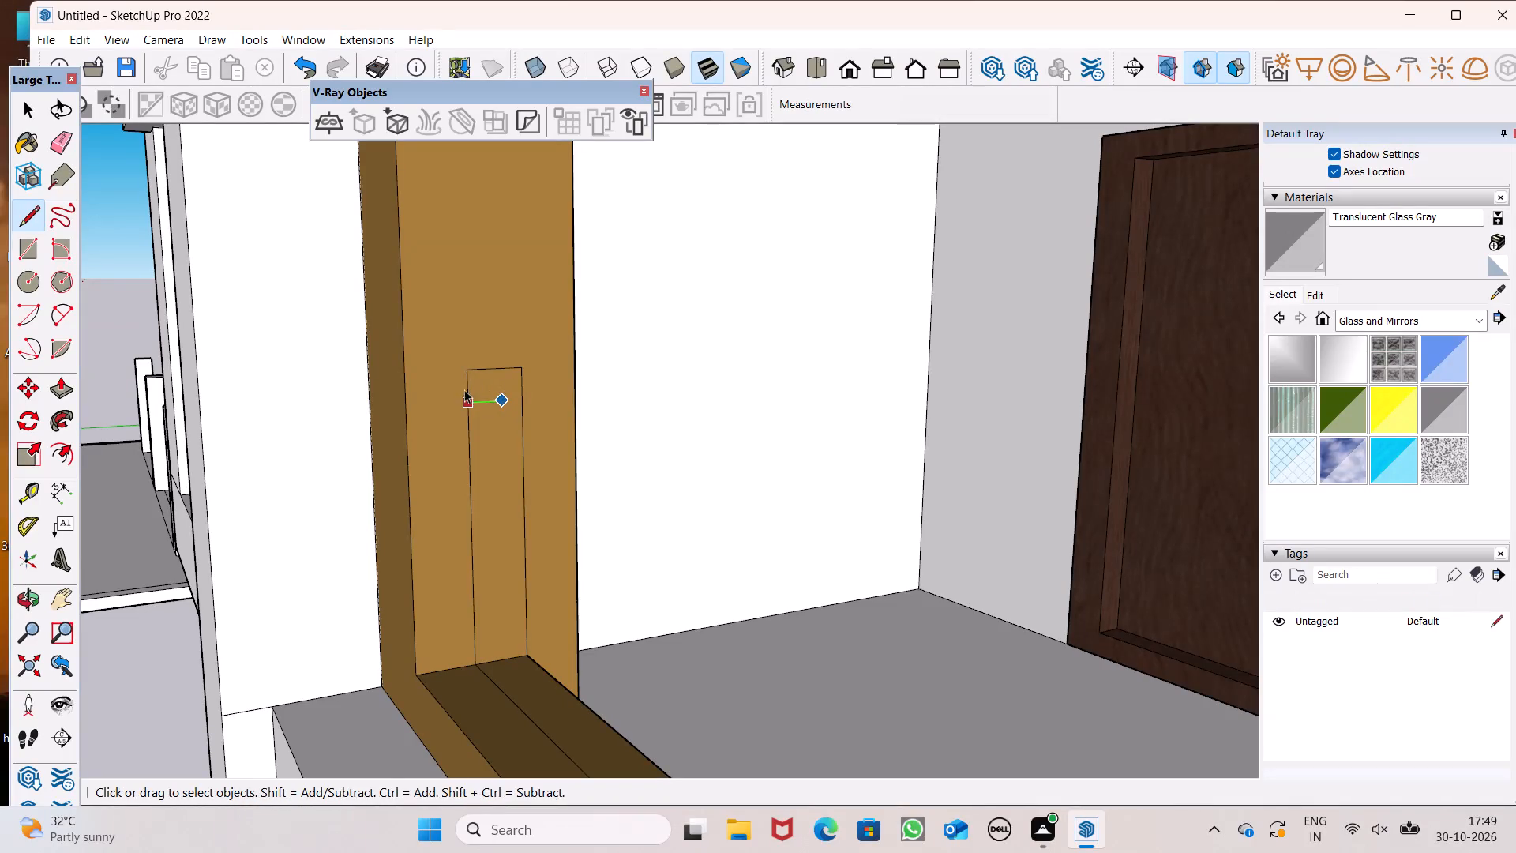
{"action": "left_click", "coordinate": [20, 214]}
{"action": "scroll", "coordinate": [476, 427], "scroll_direction": "up", "scroll_amount": 2}
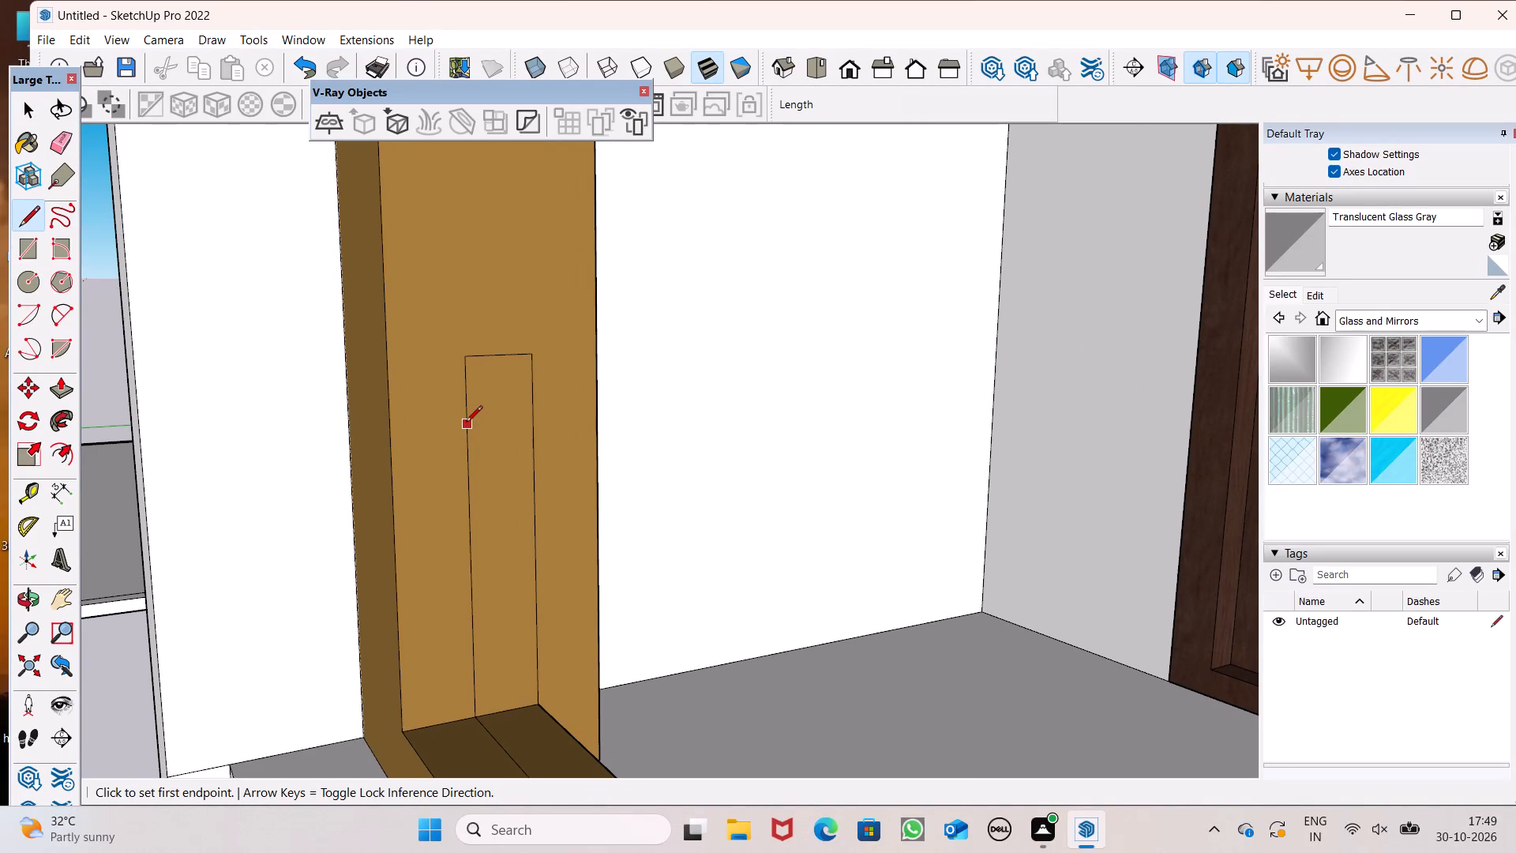
{"action": "left_click", "coordinate": [464, 411]}
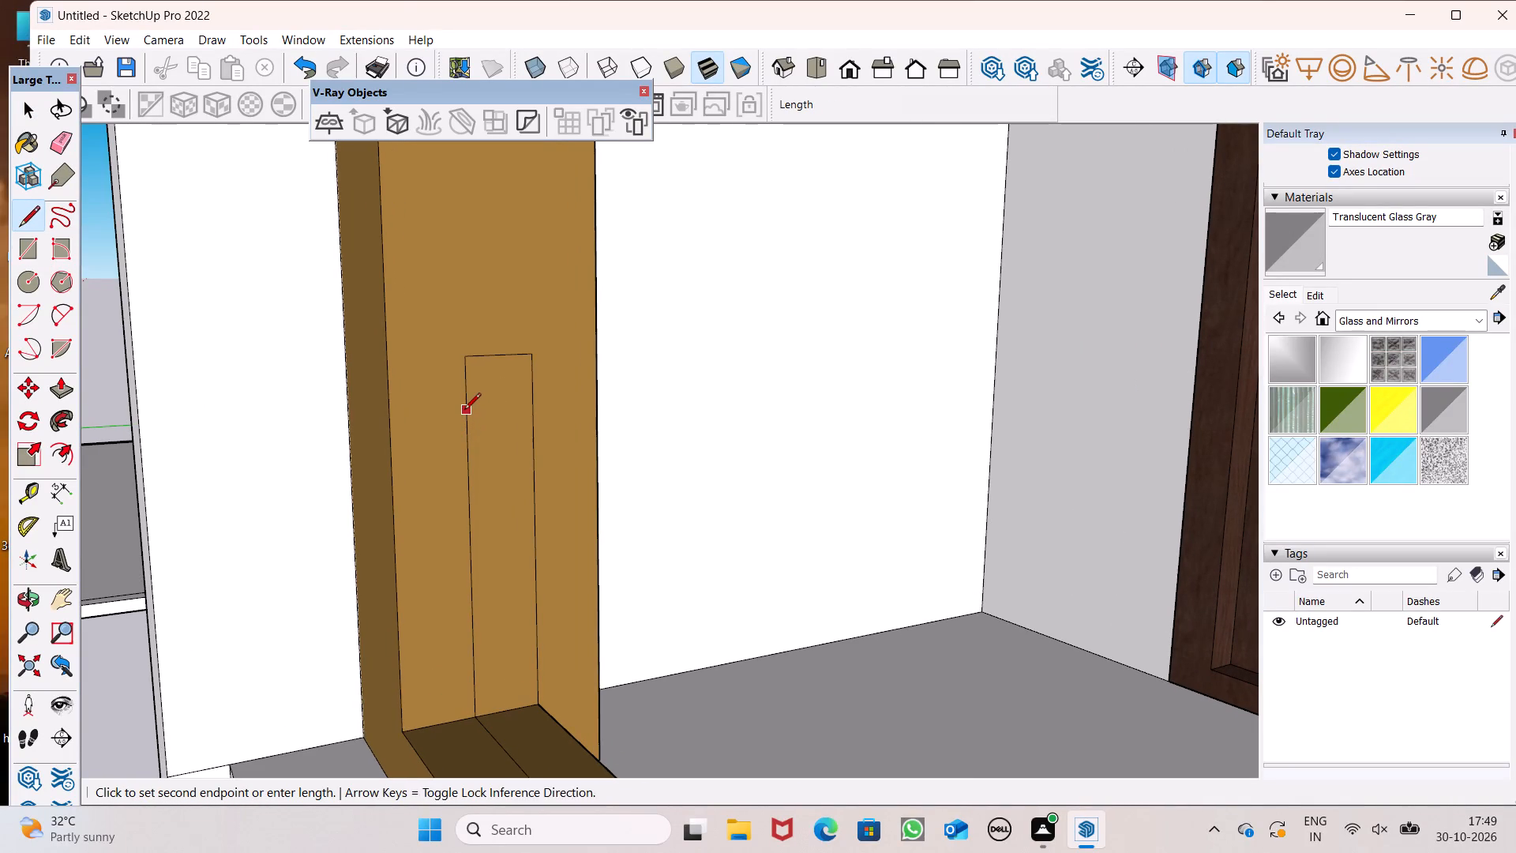
{"action": "left_click", "coordinate": [534, 406]}
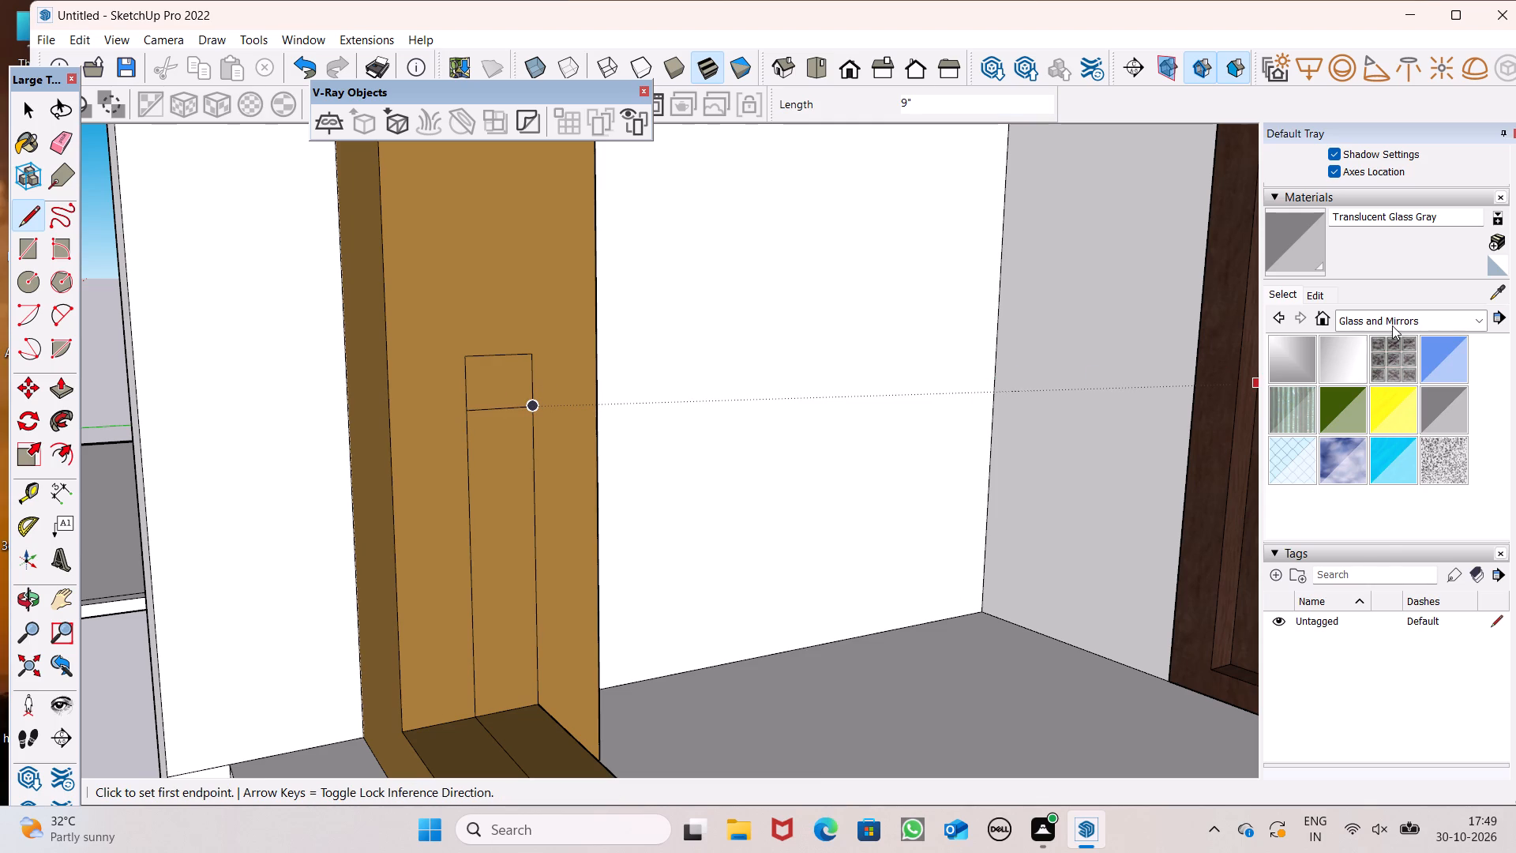
Paint both sections of the ground-floor upright strip and the sill's inner strip white with Color M00 from the Colors collection.
{"action": "left_click", "coordinate": [1392, 325]}
{"action": "left_click", "coordinate": [1345, 383]}
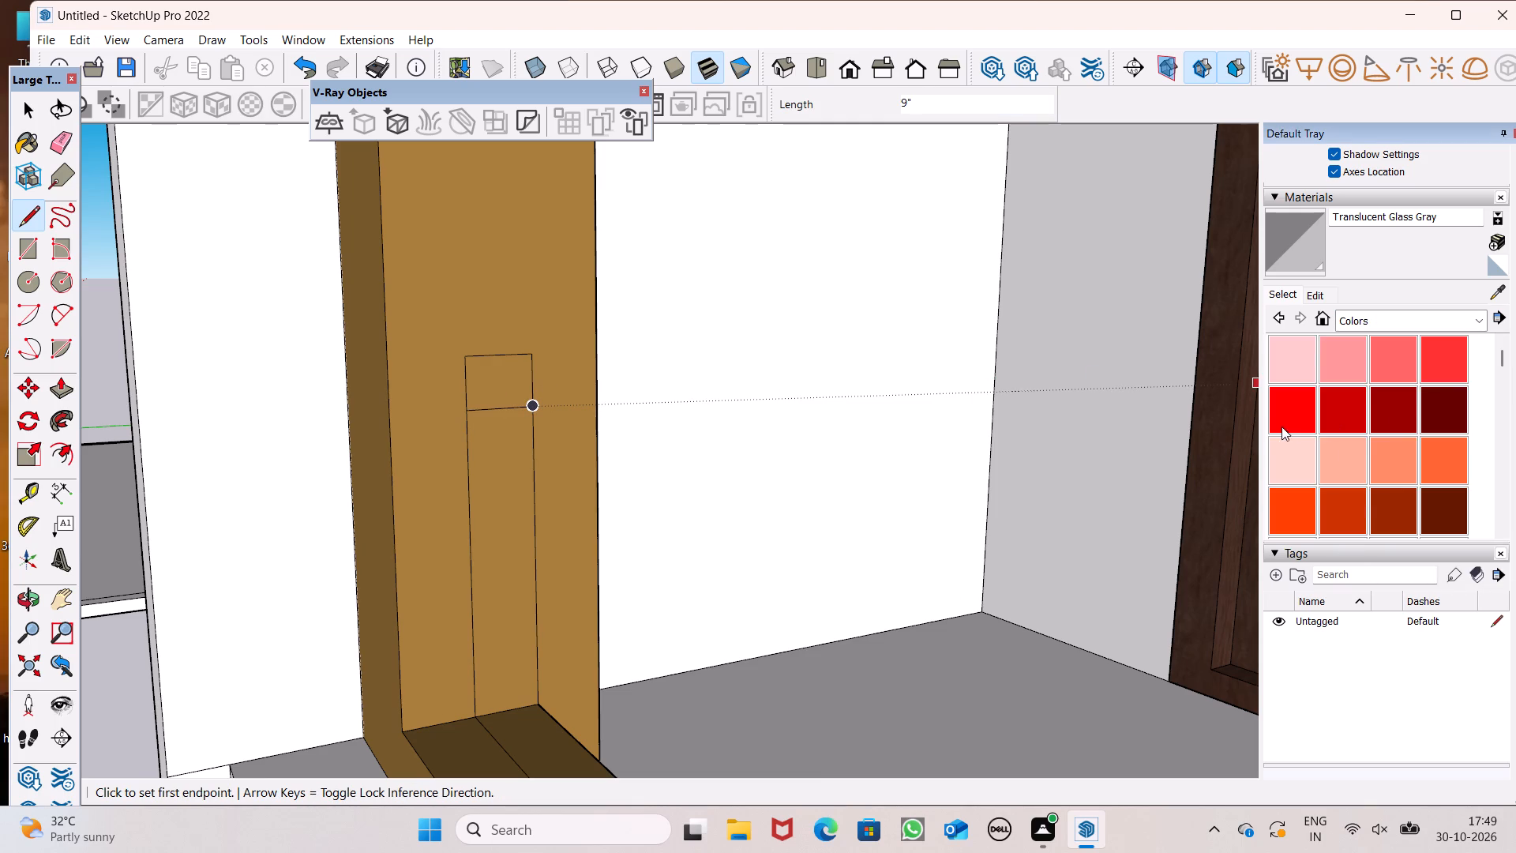
{"action": "scroll", "coordinate": [1354, 461], "scroll_direction": "down", "scroll_amount": 10}
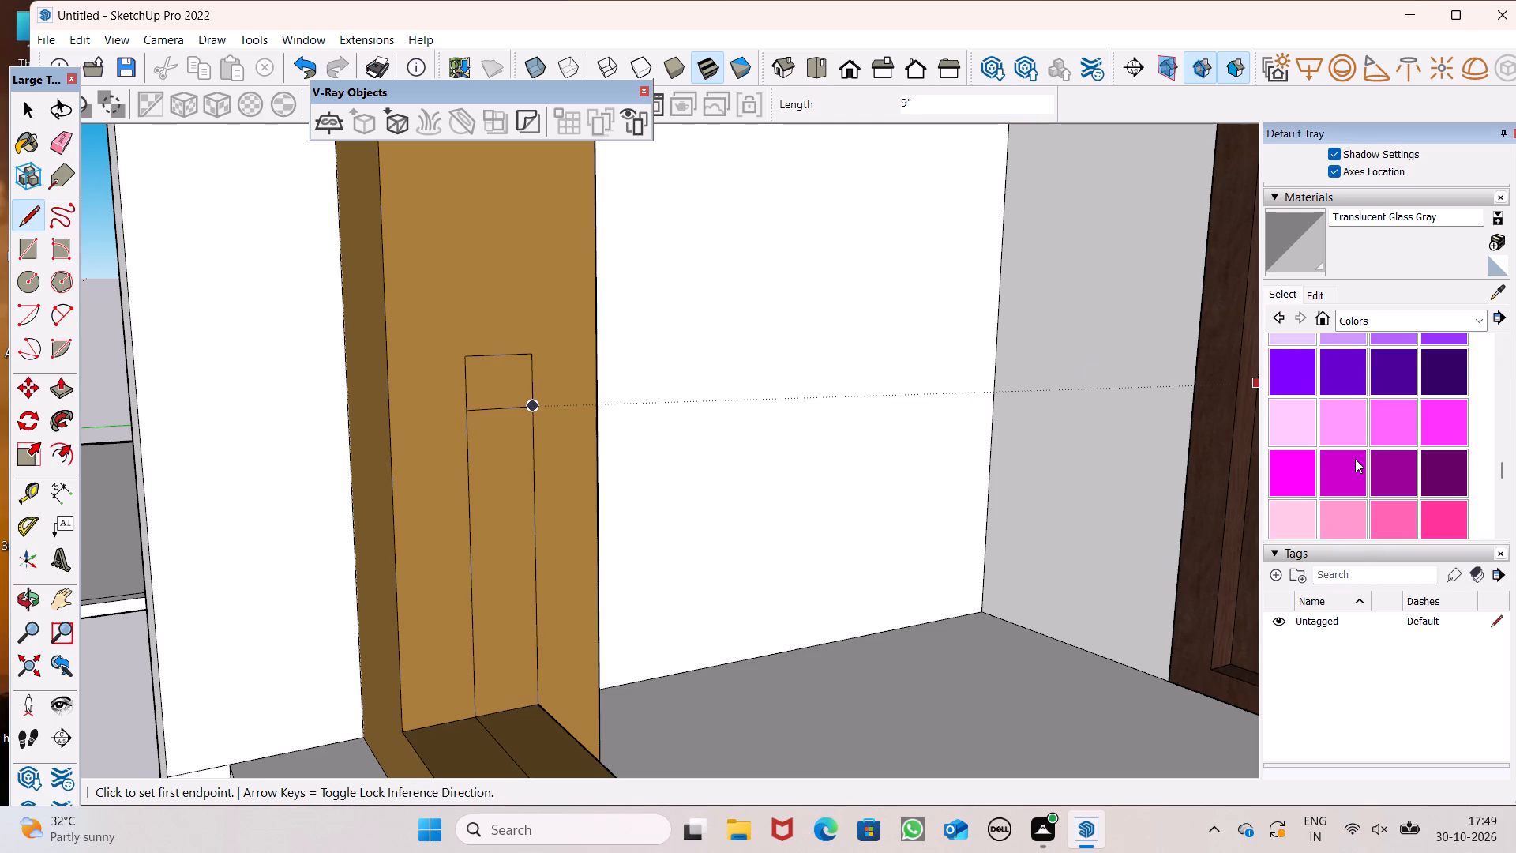
{"action": "scroll", "coordinate": [1355, 459], "scroll_direction": "down", "scroll_amount": 2}
{"action": "left_click", "coordinate": [1299, 430]}
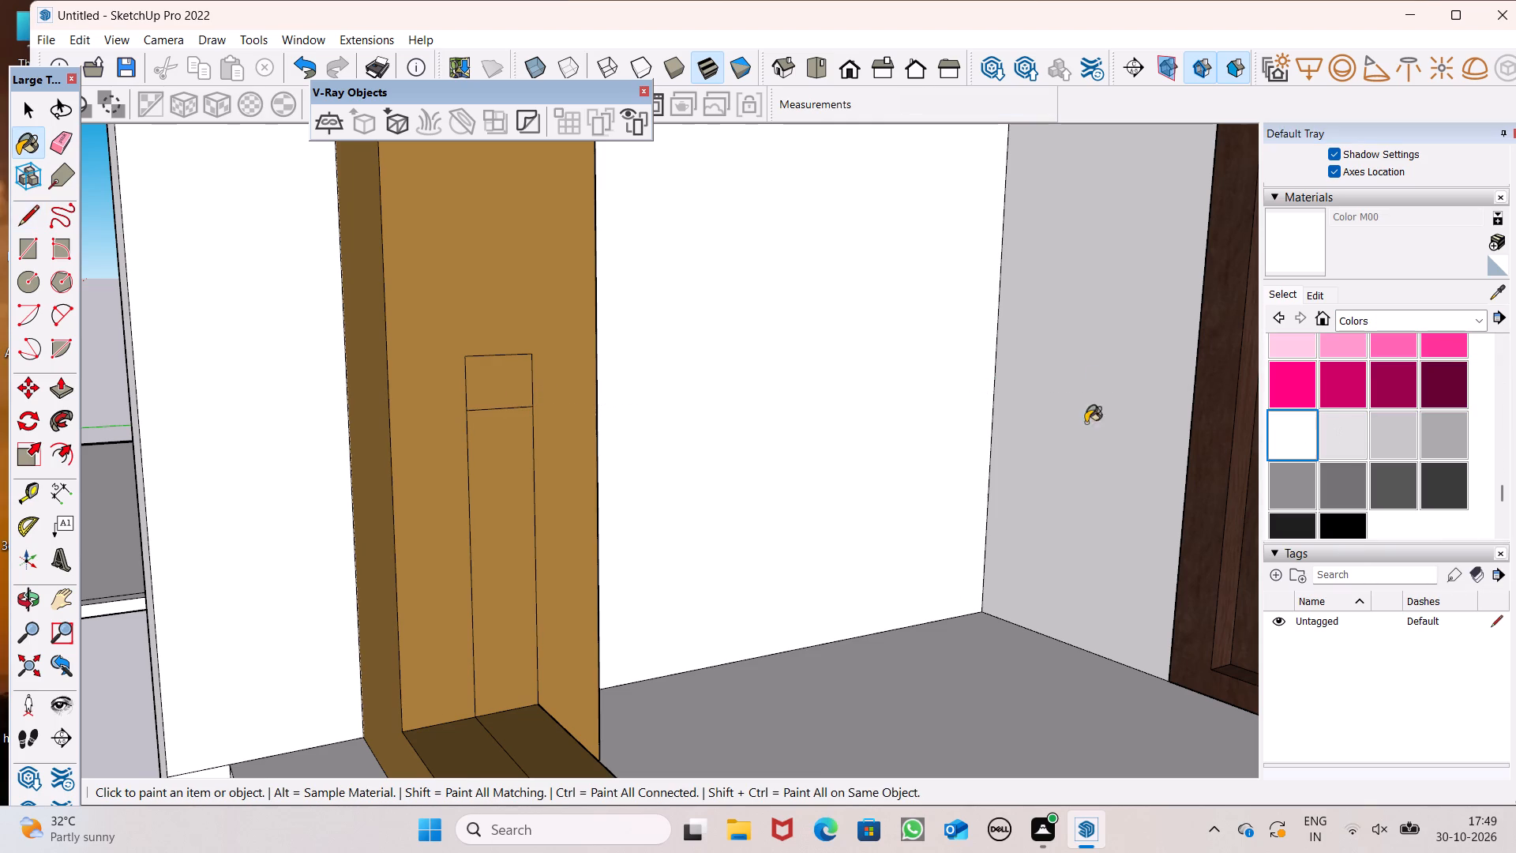
{"action": "scroll", "coordinate": [553, 360], "scroll_direction": "up", "scroll_amount": 2}
{"action": "left_click", "coordinate": [490, 403]}
{"action": "left_click", "coordinate": [500, 491]}
{"action": "scroll", "coordinate": [571, 373], "scroll_direction": "down", "scroll_amount": 5}
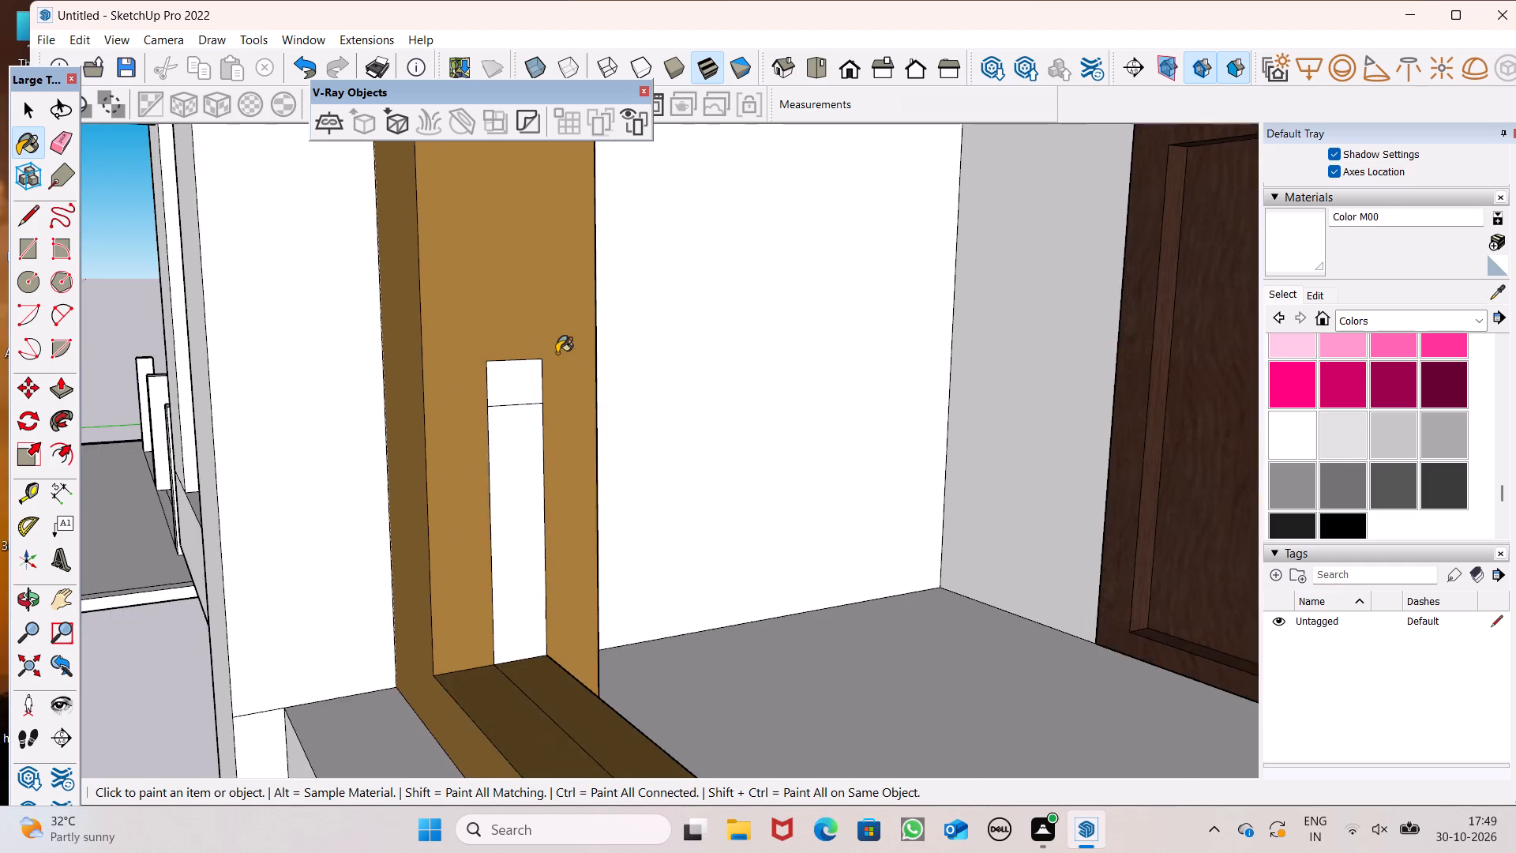
{"action": "scroll", "coordinate": [557, 352], "scroll_direction": "down", "scroll_amount": 5}
{"action": "scroll", "coordinate": [573, 547], "scroll_direction": "up", "scroll_amount": 3}
{"action": "left_click", "coordinate": [575, 551]}
Extrude the small top section of the ground-floor upright strip about 14' across the opening to the opposite brown side as a handrail.
{"action": "scroll", "coordinate": [546, 447], "scroll_direction": "down", "scroll_amount": 4}
{"action": "middle_click_drag", "start_coordinate": [553, 478], "coordinate": [555, 520]}
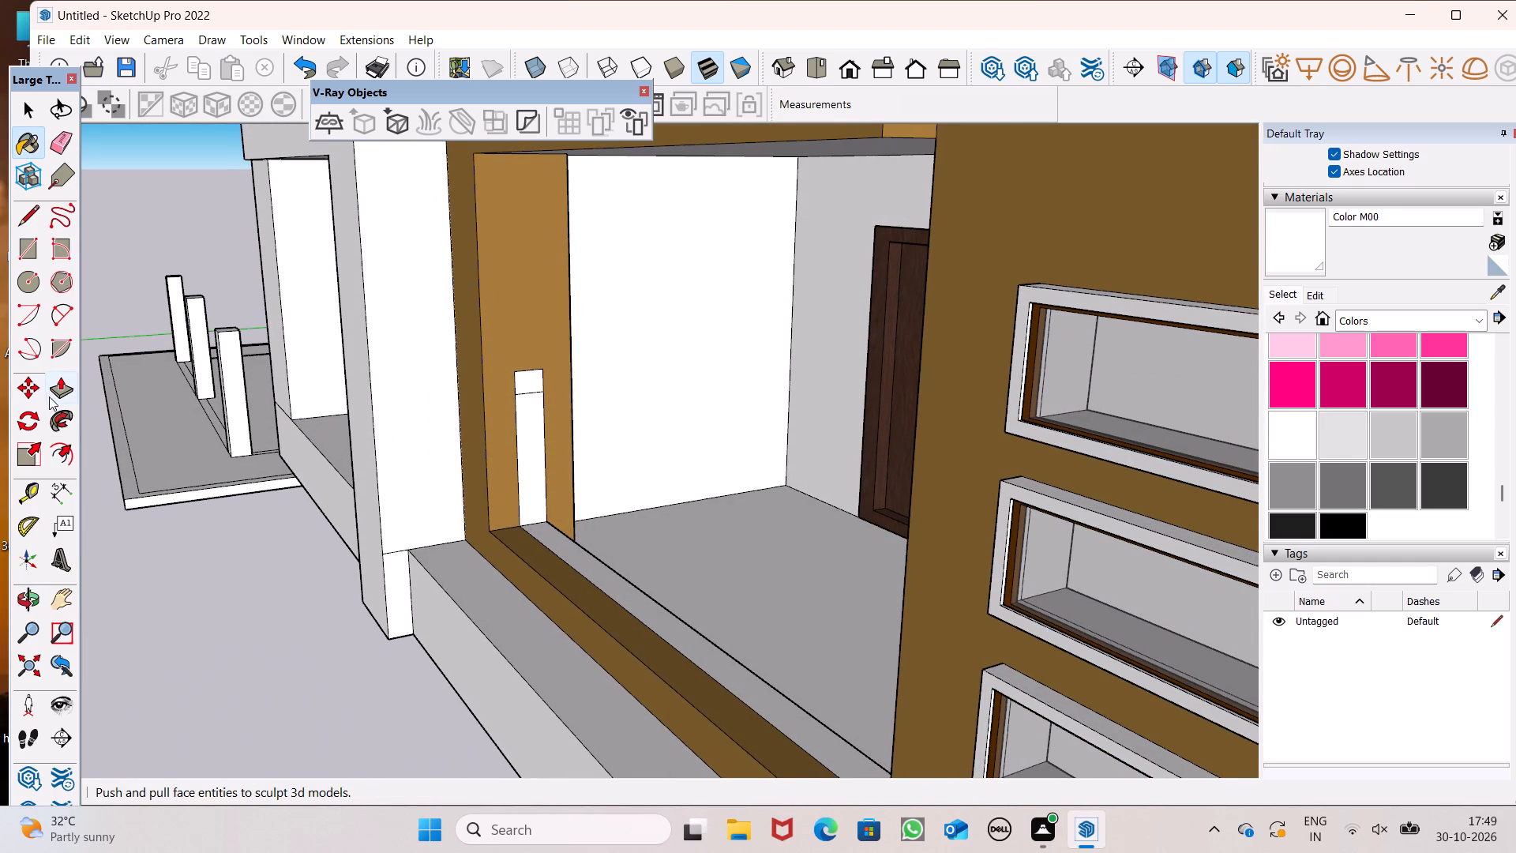
{"action": "left_click", "coordinate": [55, 392]}
{"action": "scroll", "coordinate": [433, 345], "scroll_direction": "down", "scroll_amount": 4}
{"action": "middle_click_drag", "start_coordinate": [471, 408], "coordinate": [517, 408]}
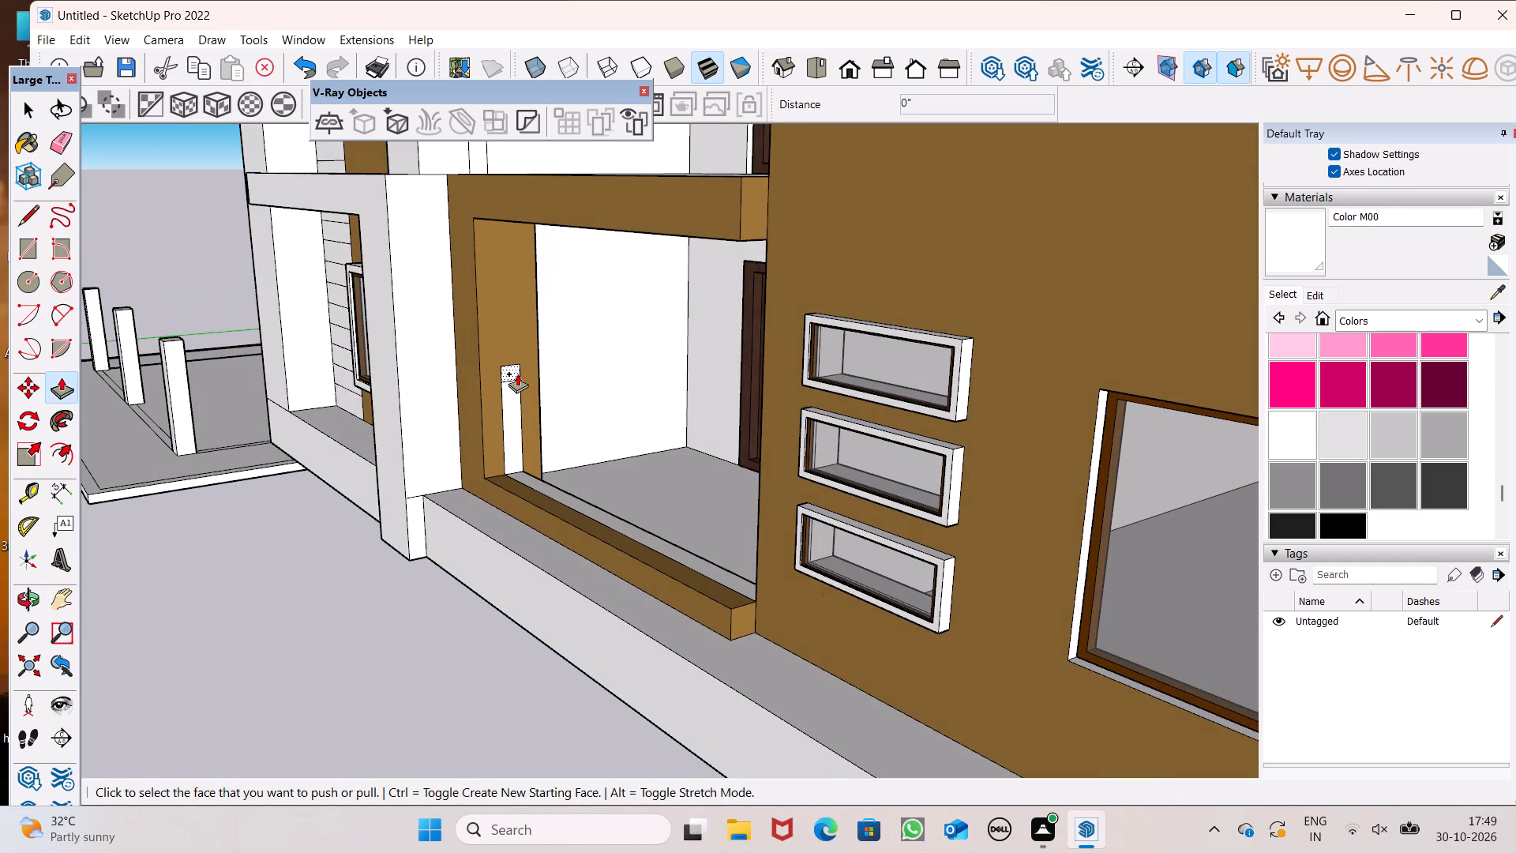
{"action": "left_click_drag", "start_coordinate": [512, 377], "coordinate": [649, 454]}
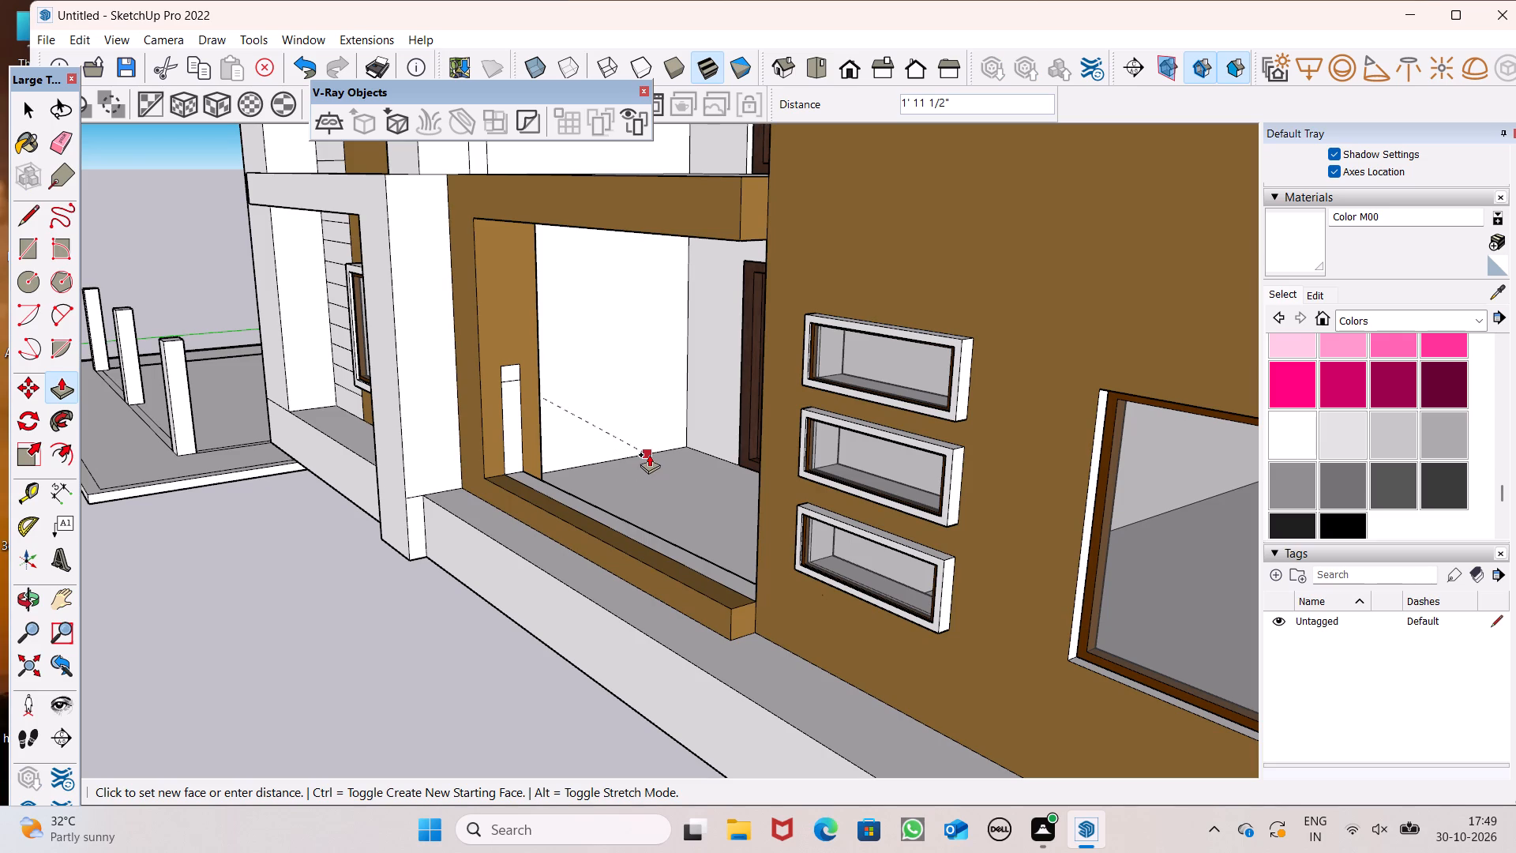
{"action": "left_click_drag", "start_coordinate": [649, 454], "coordinate": [751, 451]}
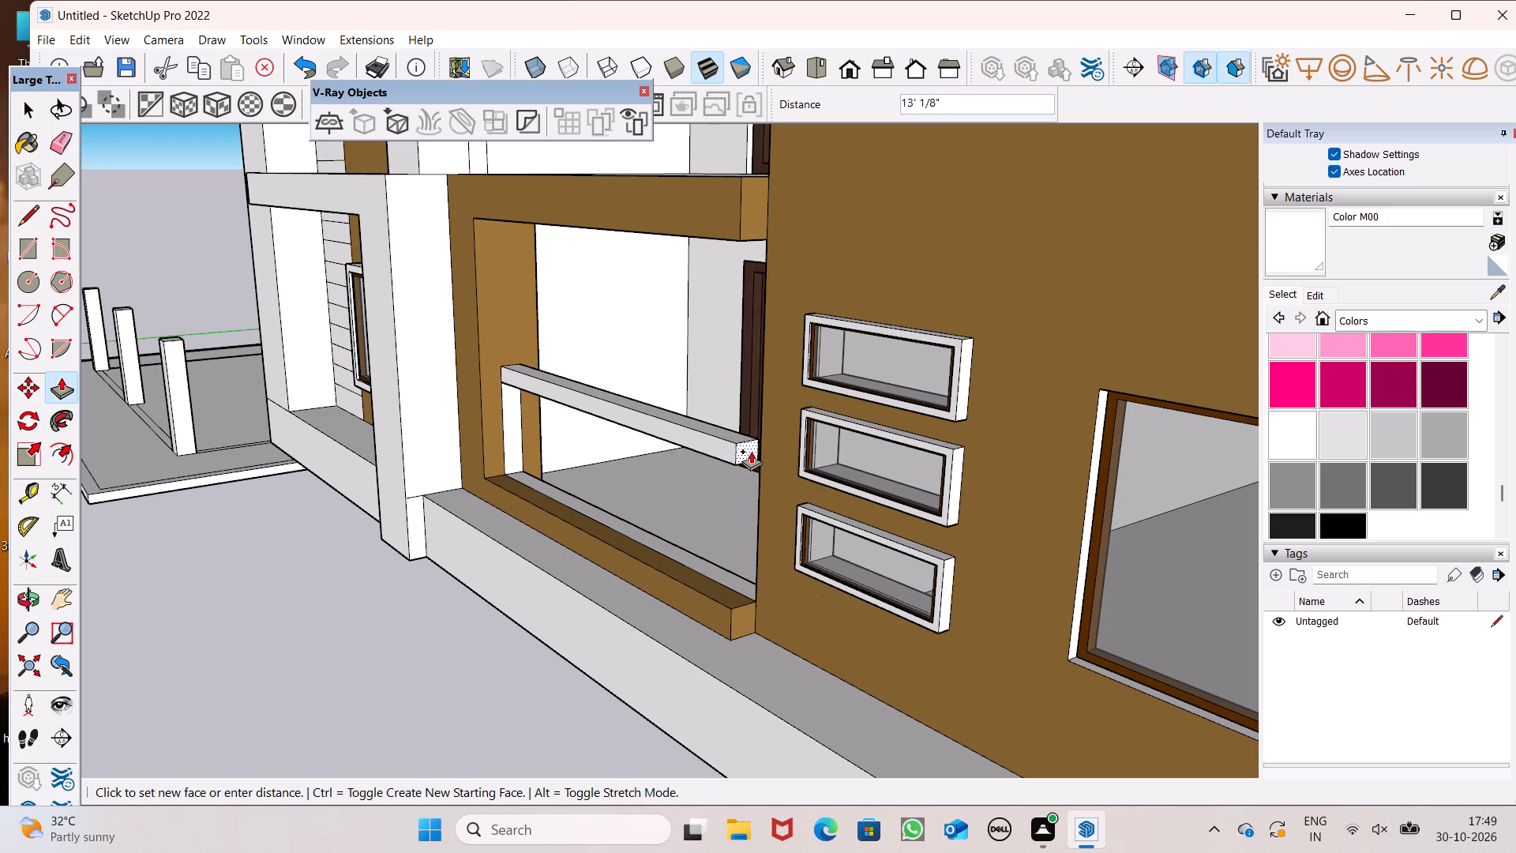
{"action": "left_click_drag", "start_coordinate": [751, 451], "coordinate": [759, 452]}
{"action": "middle_click_drag", "start_coordinate": [747, 467], "coordinate": [1098, 261]}
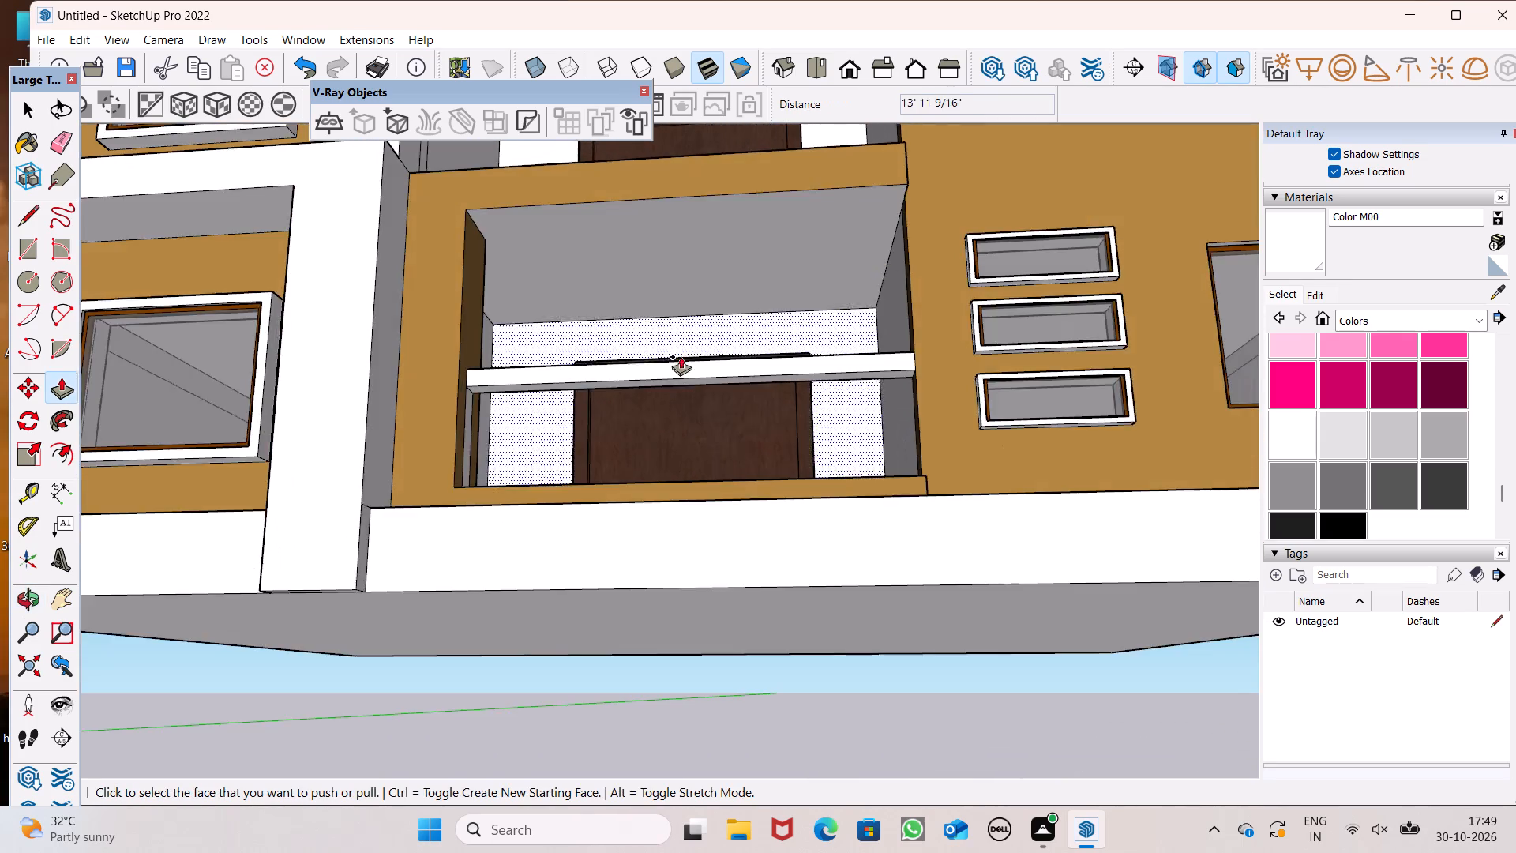
{"action": "scroll", "coordinate": [680, 382], "scroll_direction": "down", "scroll_amount": 4}
{"action": "key", "text": "space"}
Examine the balconies and handrails across the building's front facade.
{"action": "scroll", "coordinate": [614, 462], "scroll_direction": "down", "scroll_amount": 5}
{"action": "scroll", "coordinate": [534, 237], "scroll_direction": "up", "scroll_amount": 5}
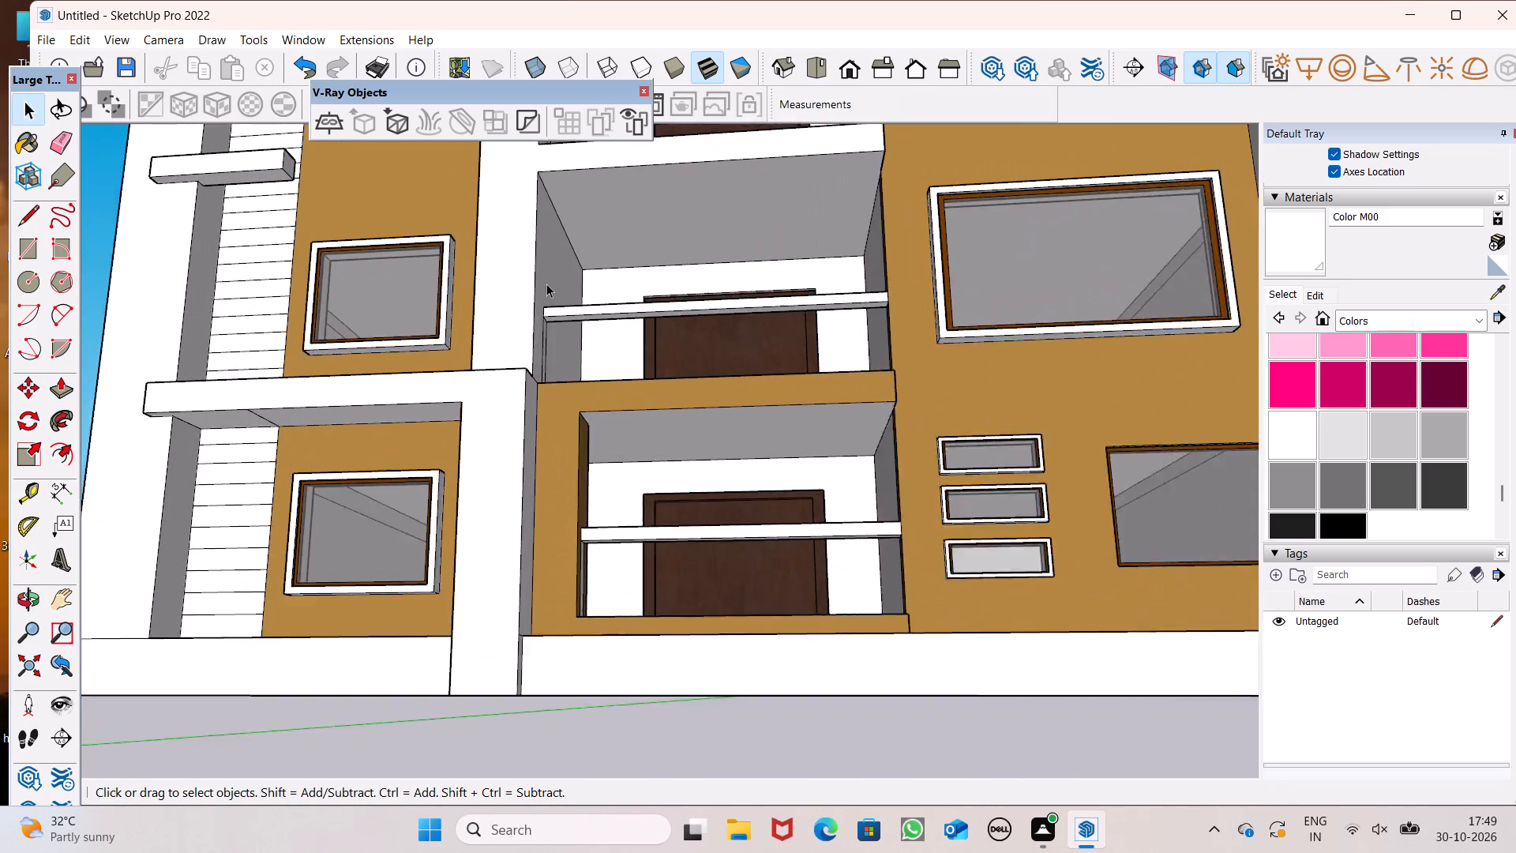
{"action": "scroll", "coordinate": [546, 284], "scroll_direction": "up", "scroll_amount": 1}
{"action": "scroll", "coordinate": [532, 321], "scroll_direction": "down", "scroll_amount": 5}
{"action": "middle_click_drag", "start_coordinate": [644, 330], "coordinate": [681, 558]}
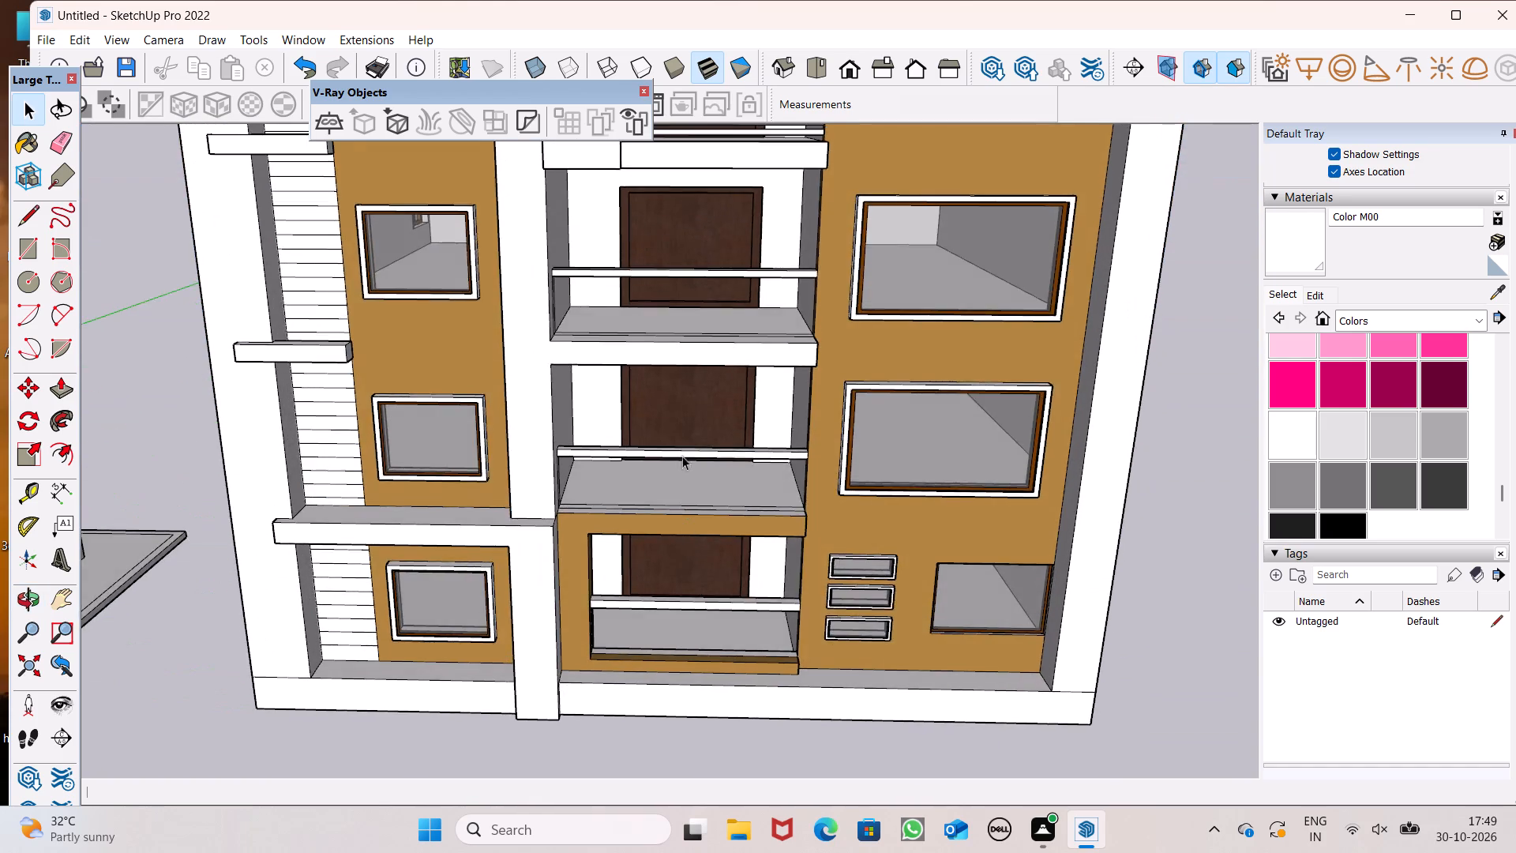
{"action": "scroll", "coordinate": [682, 448], "scroll_direction": "down", "scroll_amount": 6}
{"action": "scroll", "coordinate": [866, 150], "scroll_direction": "up", "scroll_amount": 3}
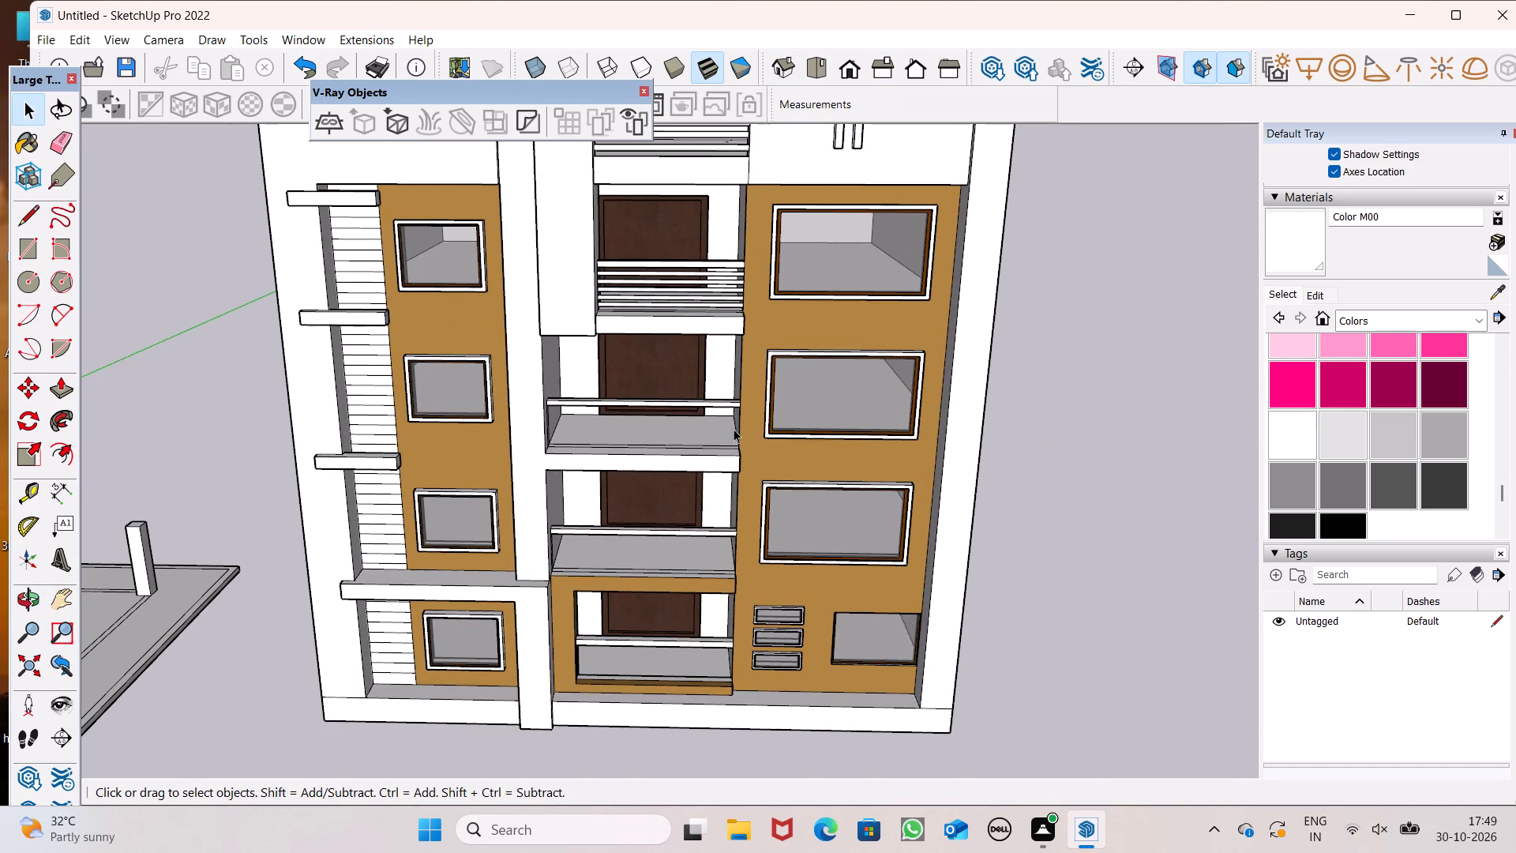
{"action": "middle_click_drag", "start_coordinate": [734, 428], "coordinate": [657, 446]}
{"action": "scroll", "coordinate": [662, 458], "scroll_direction": "up", "scroll_amount": 1}
{"action": "scroll", "coordinate": [660, 329], "scroll_direction": "down", "scroll_amount": 8}
{"action": "middle_click_drag", "start_coordinate": [665, 361], "coordinate": [347, 314]}
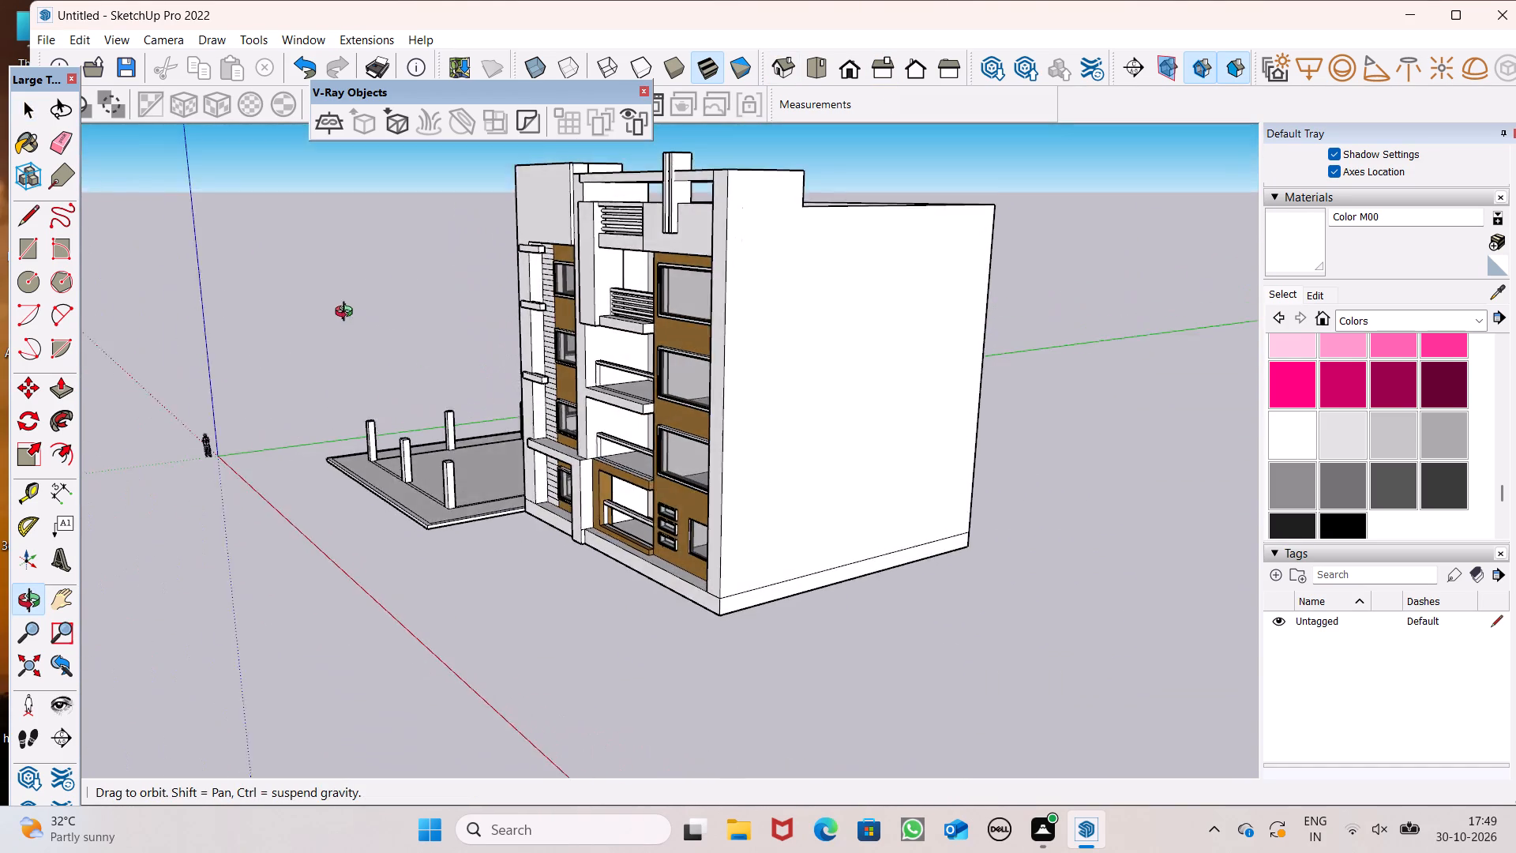
{"action": "middle_click_drag", "start_coordinate": [347, 314], "coordinate": [306, 292]}
Draw a circle of about 1 3/4" radius near the base of the upright strip on the second-floor balcony's side wall.
{"action": "scroll", "coordinate": [721, 429], "scroll_direction": "up", "scroll_amount": 7}
{"action": "scroll", "coordinate": [517, 302], "scroll_direction": "up", "scroll_amount": 8}
{"action": "middle_click_drag", "start_coordinate": [491, 334], "coordinate": [448, 290]}
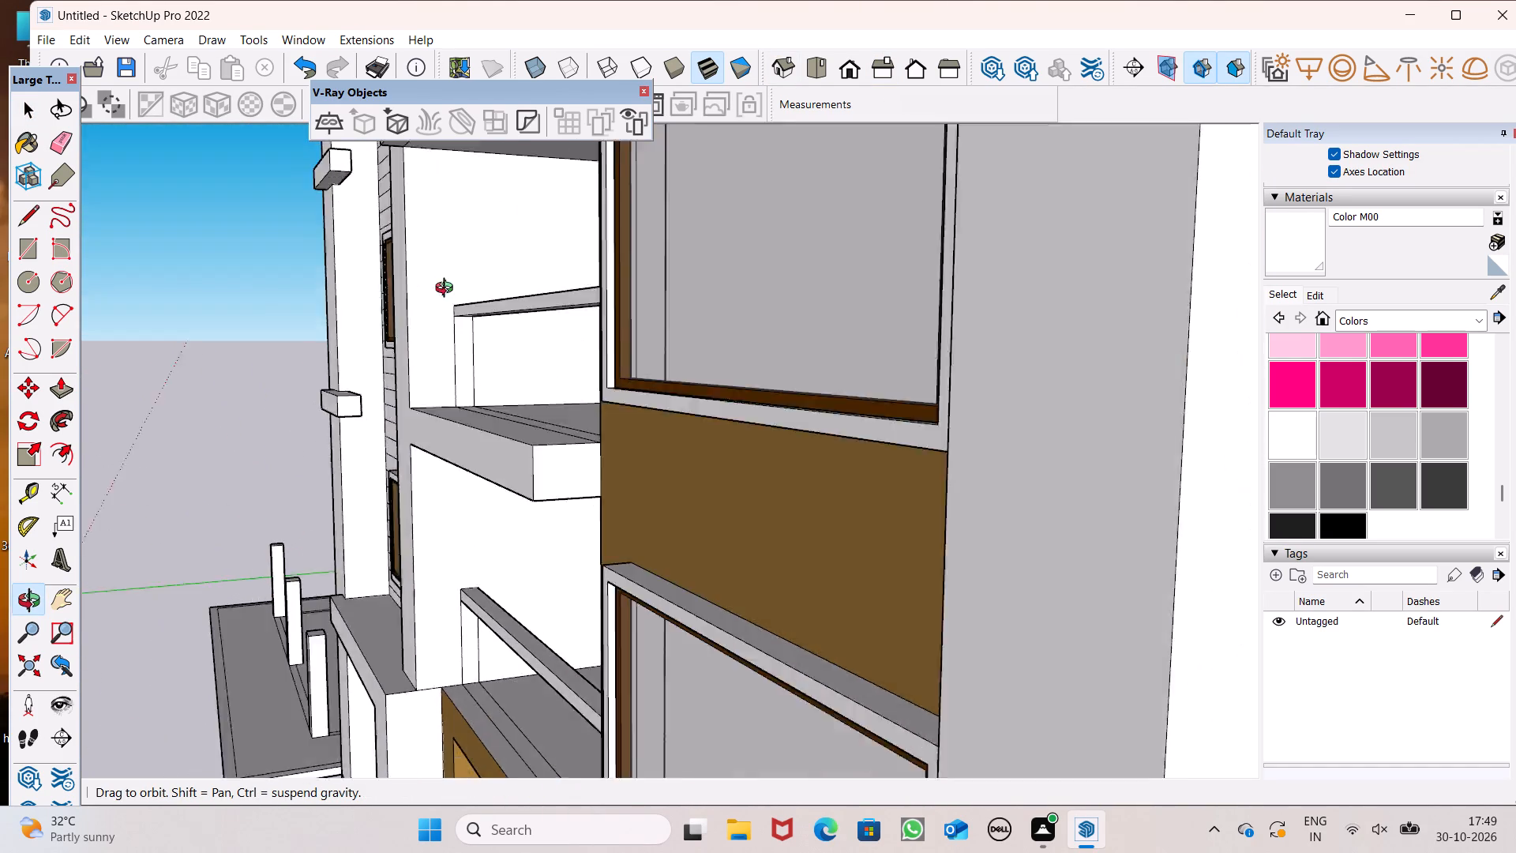
{"action": "middle_click_drag", "start_coordinate": [448, 290], "coordinate": [450, 346]}
{"action": "scroll", "coordinate": [466, 400], "scroll_direction": "up", "scroll_amount": 6}
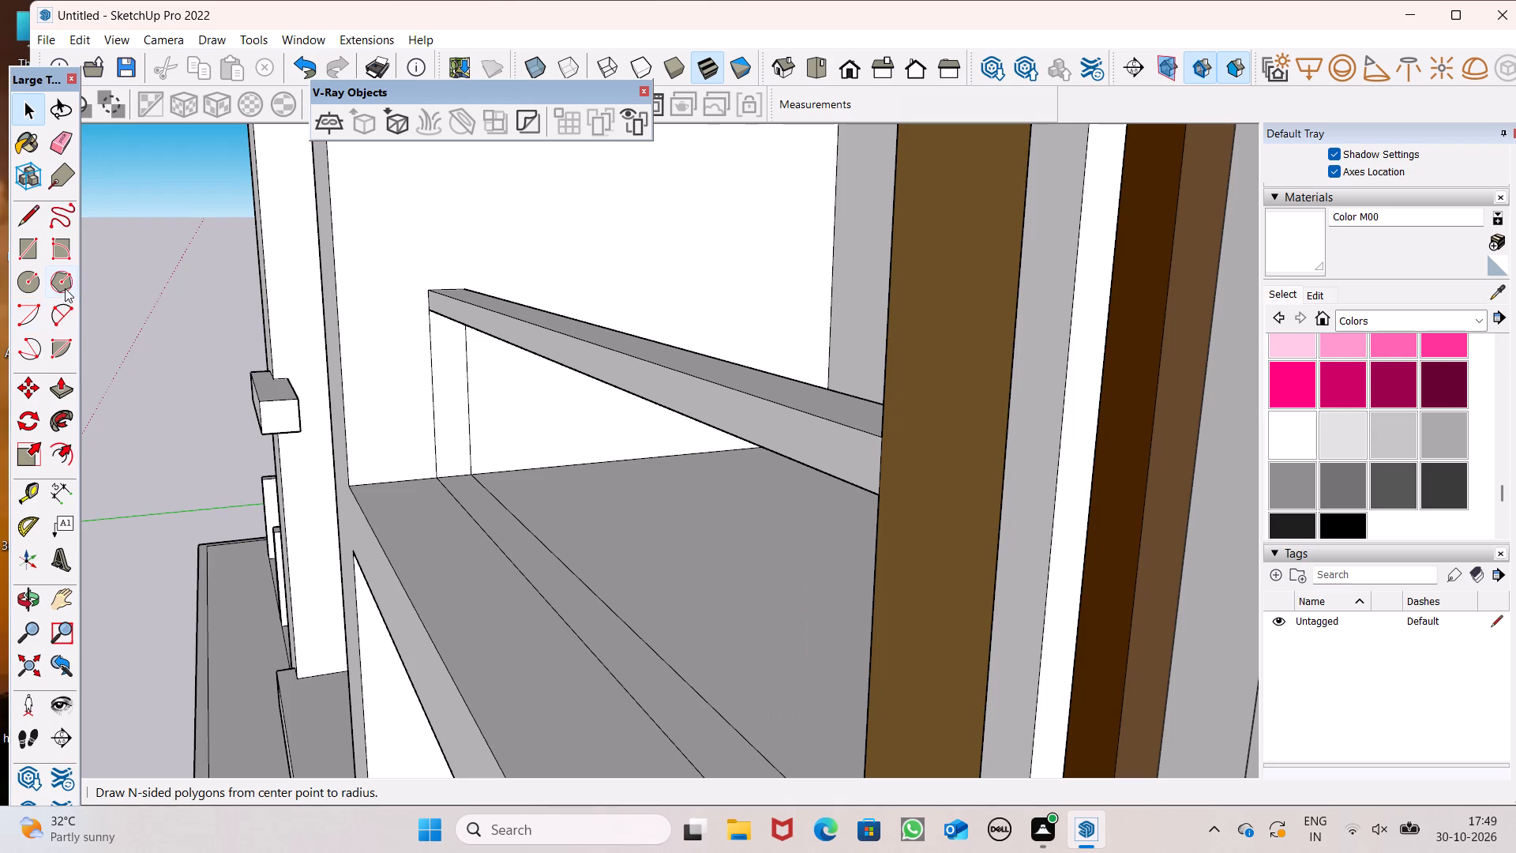
{"action": "left_click", "coordinate": [33, 284]}
{"action": "scroll", "coordinate": [490, 411], "scroll_direction": "down", "scroll_amount": 1}
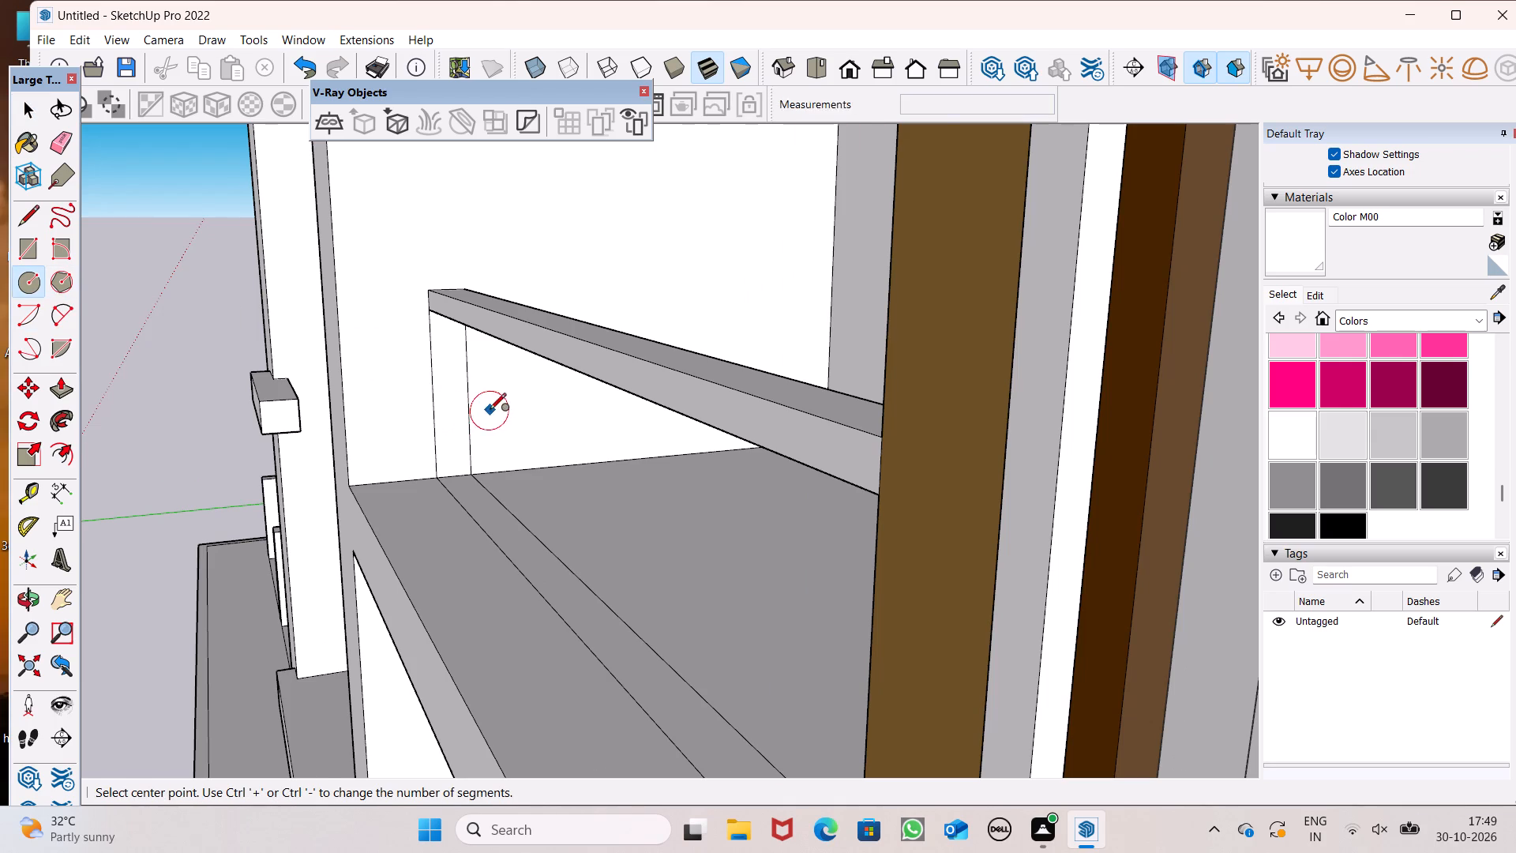
{"action": "scroll", "coordinate": [490, 411], "scroll_direction": "down", "scroll_amount": 1}
{"action": "middle_click_drag", "start_coordinate": [474, 420], "coordinate": [464, 372]}
{"action": "scroll", "coordinate": [464, 371], "scroll_direction": "up", "scroll_amount": 8}
{"action": "middle_click_drag", "start_coordinate": [437, 420], "coordinate": [423, 440]}
{"action": "scroll", "coordinate": [422, 439], "scroll_direction": "up", "scroll_amount": 3}
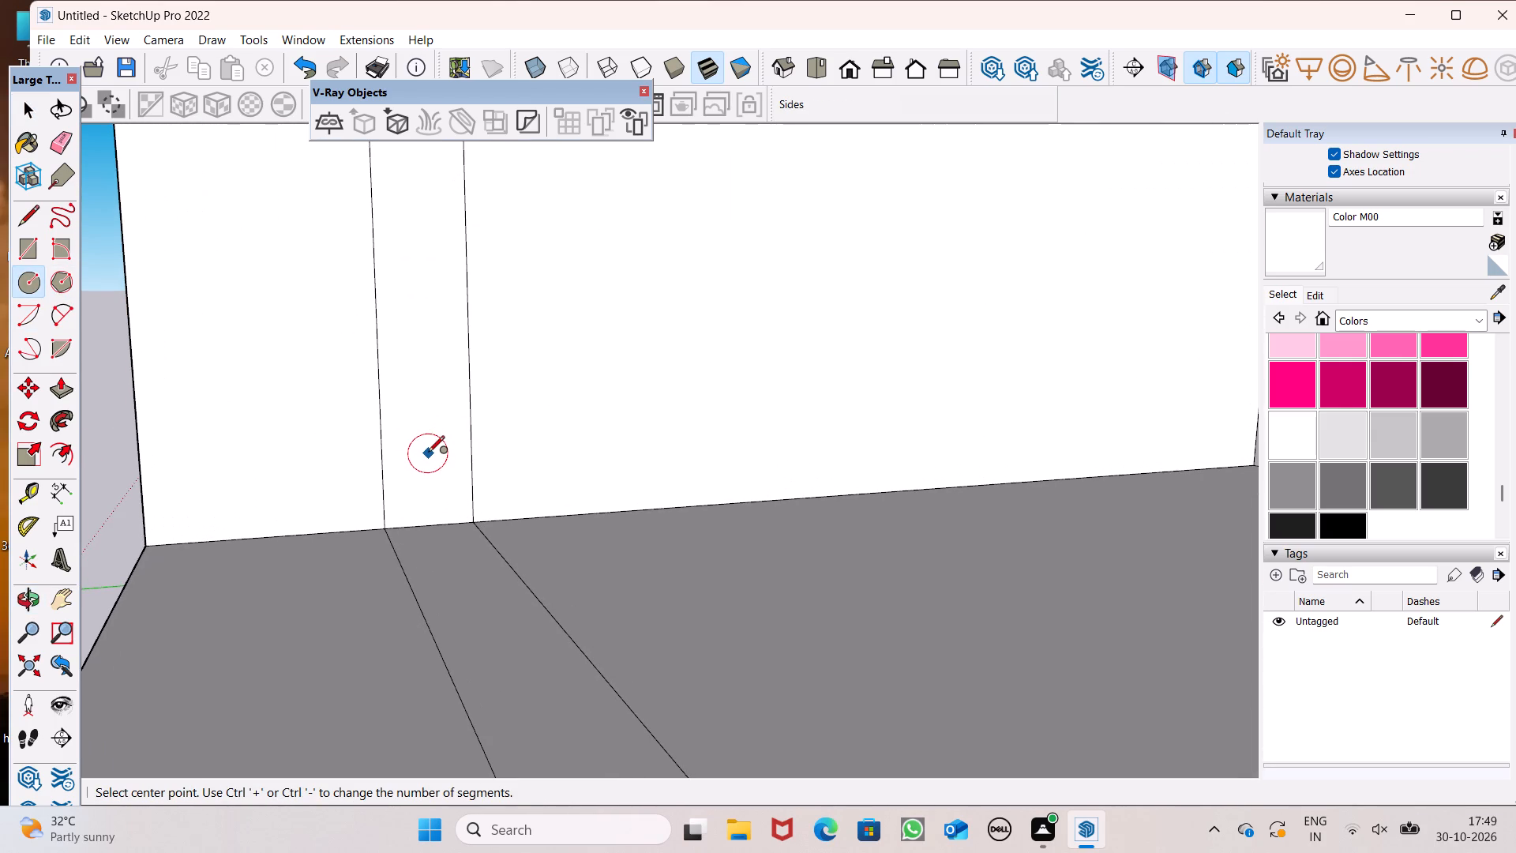
{"action": "left_click", "coordinate": [428, 452]}
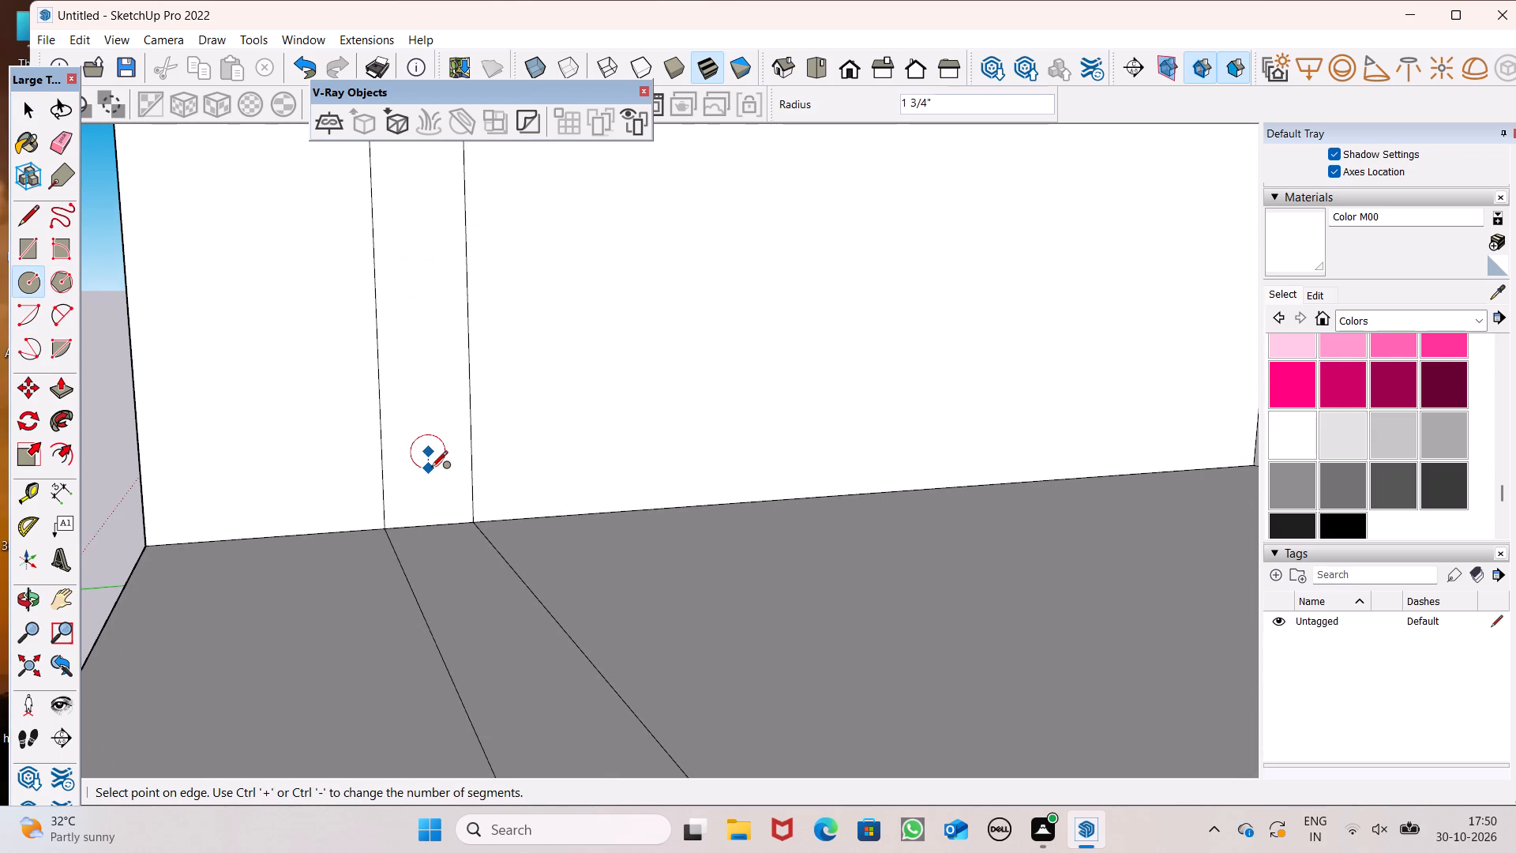
{"action": "left_click", "coordinate": [431, 468]}
{"action": "scroll", "coordinate": [468, 518], "scroll_direction": "down", "scroll_amount": 5}
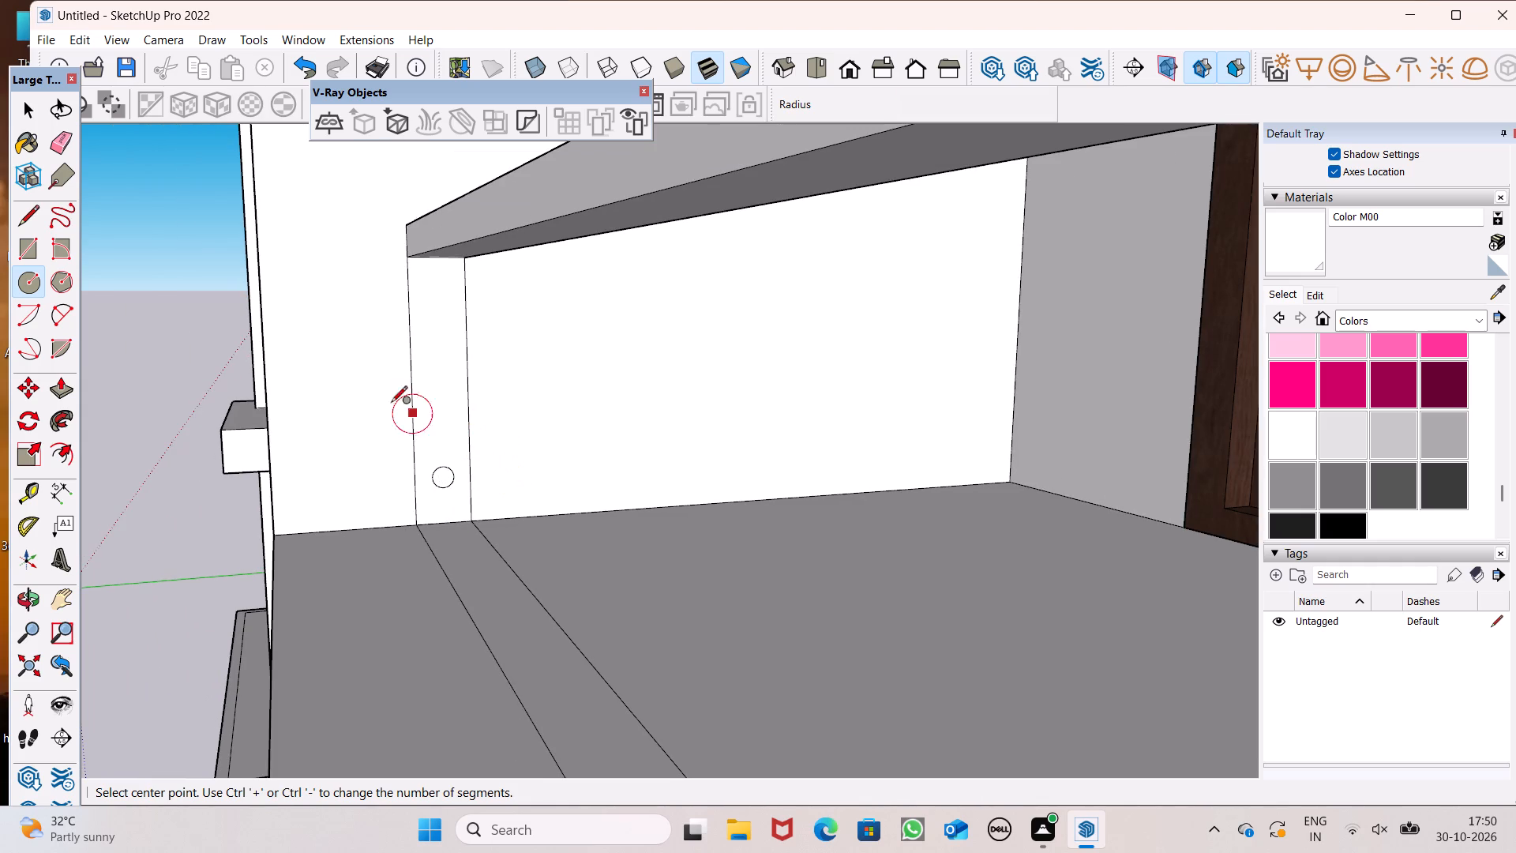
Copy the circle and its face four times up the second-floor strip, spaced about 8" apart, up to just below the handrail.
{"action": "key", "text": "space"}
{"action": "scroll", "coordinate": [376, 373], "scroll_direction": "up", "scroll_amount": 3}
{"action": "scroll", "coordinate": [416, 470], "scroll_direction": "down", "scroll_amount": 4}
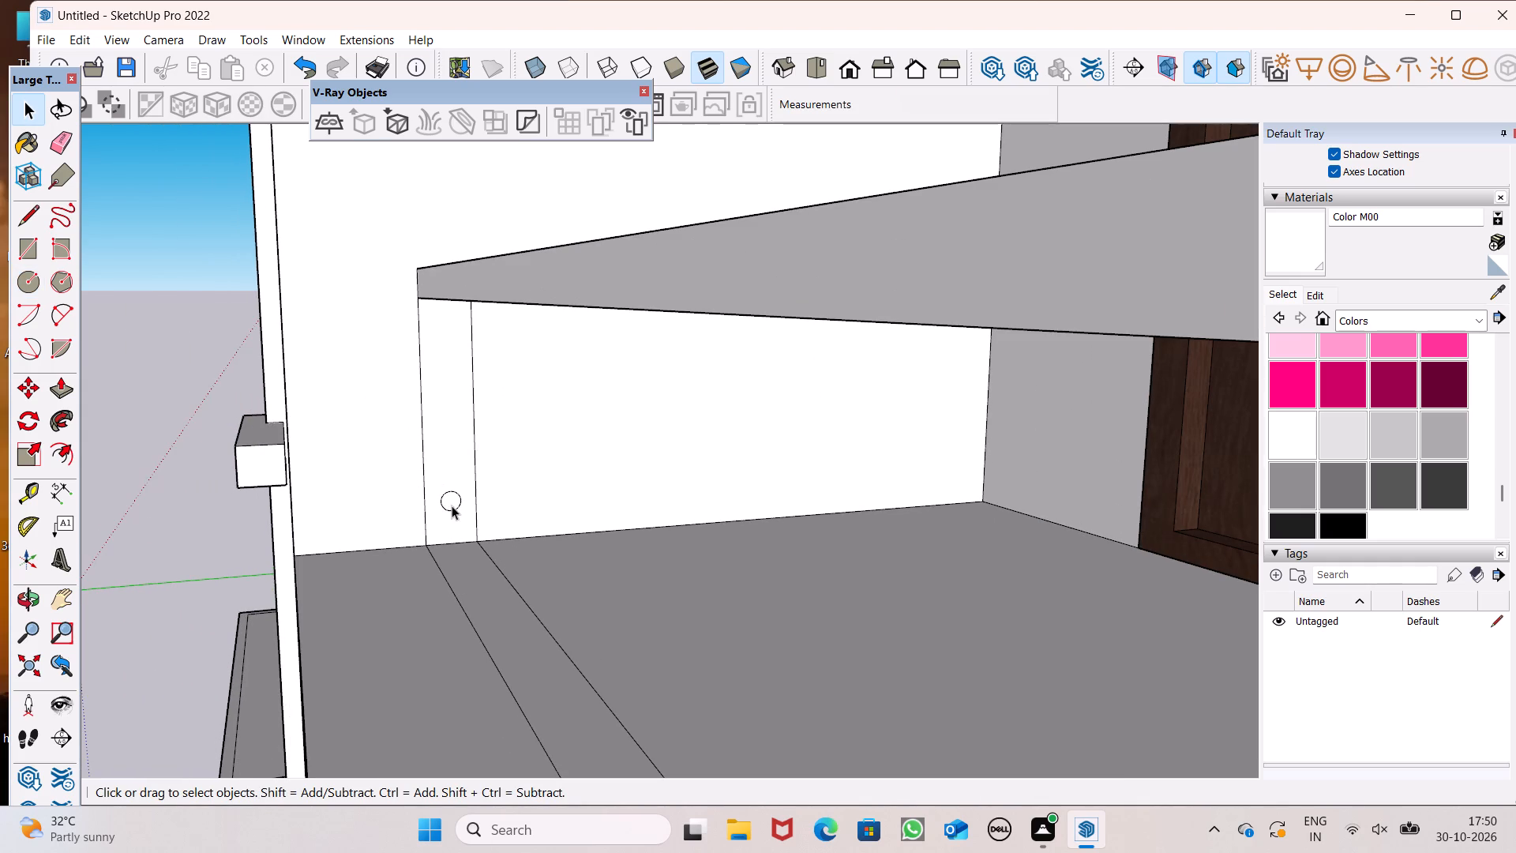
{"action": "double_click", "coordinate": [450, 502]}
{"action": "key", "text": "m"}
{"action": "key", "text": "Return"}
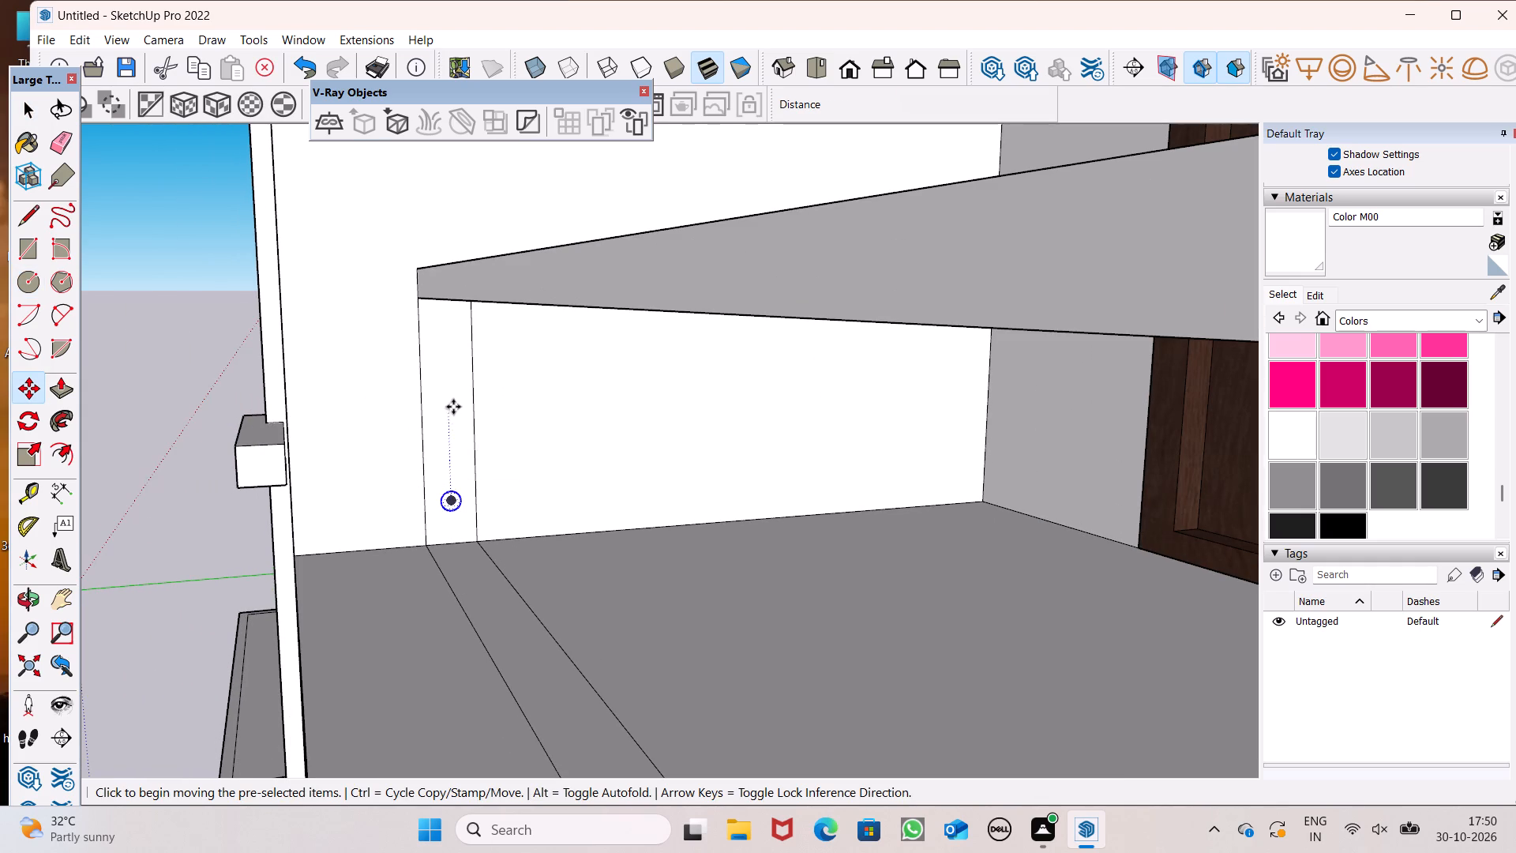
{"action": "scroll", "coordinate": [453, 407], "scroll_direction": "up", "scroll_amount": 5}
{"action": "left_click_drag", "start_coordinate": [445, 551], "coordinate": [448, 518]}
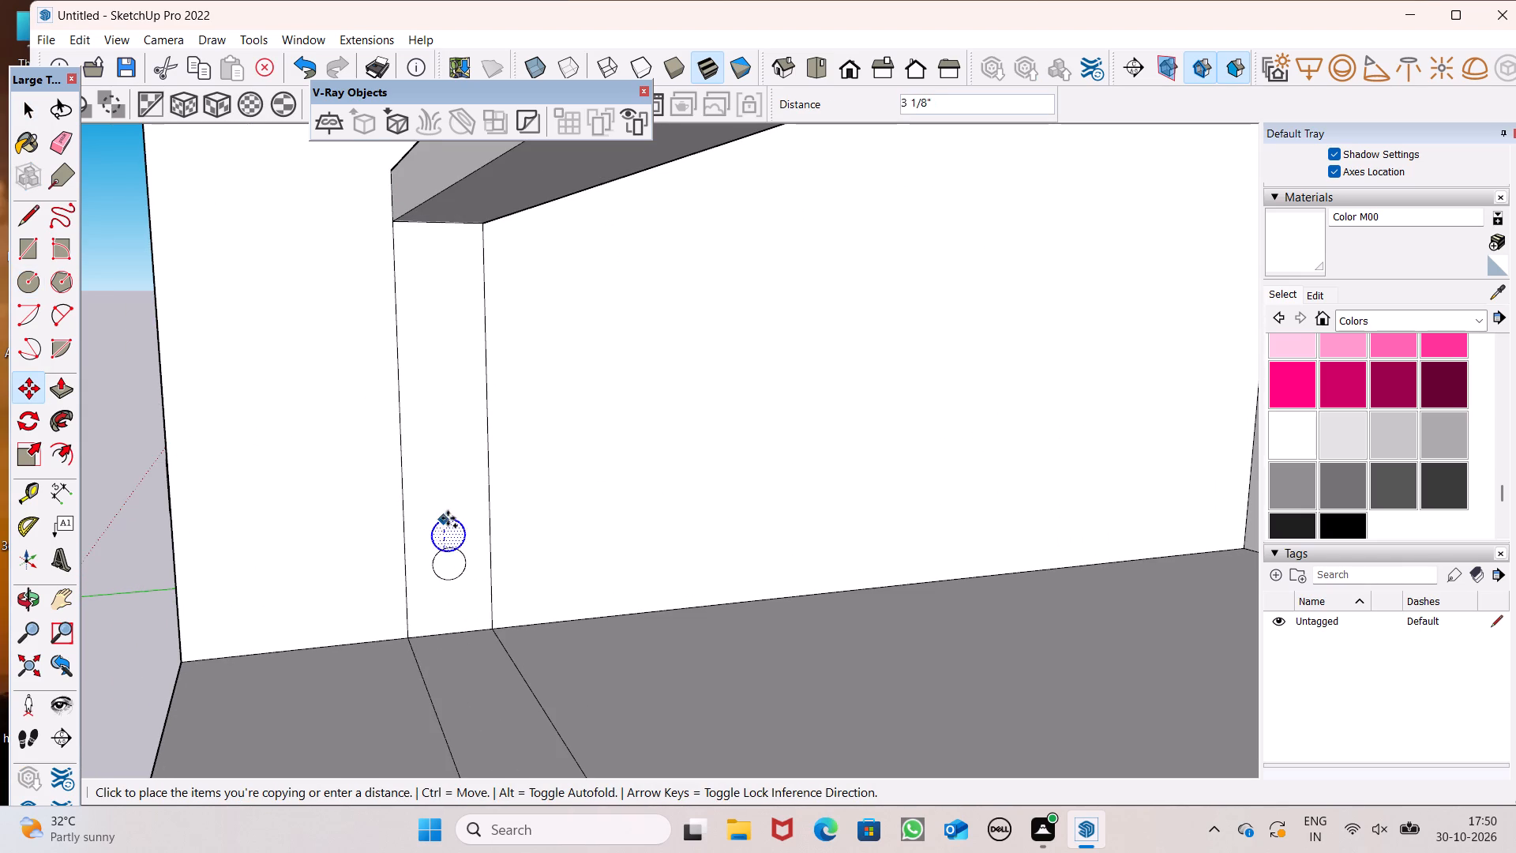
{"action": "left_click_drag", "start_coordinate": [448, 518], "coordinate": [445, 472]}
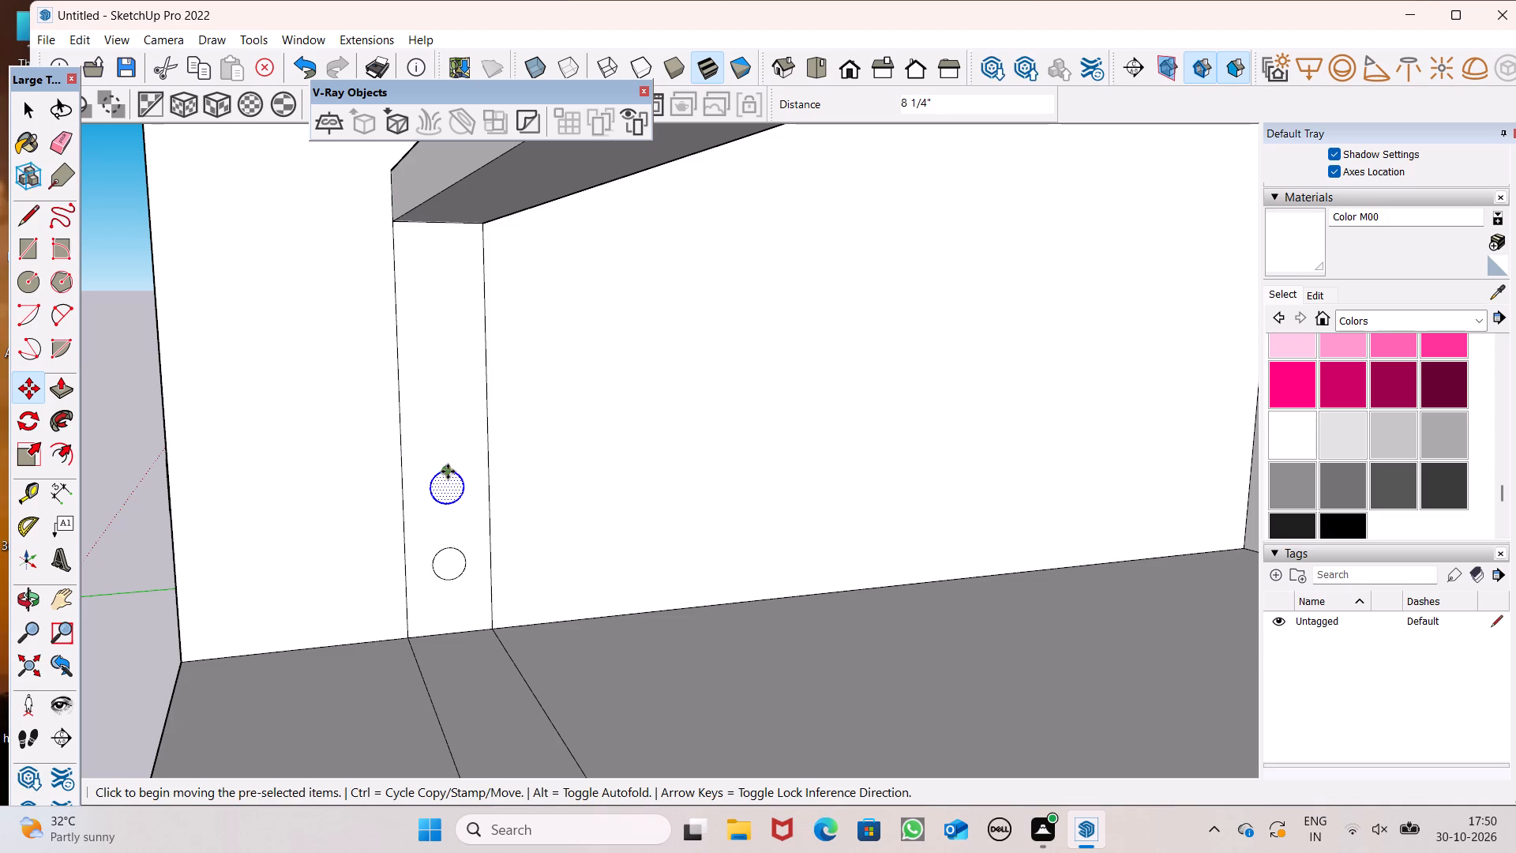
{"action": "left_click_drag", "start_coordinate": [450, 471], "coordinate": [458, 397]}
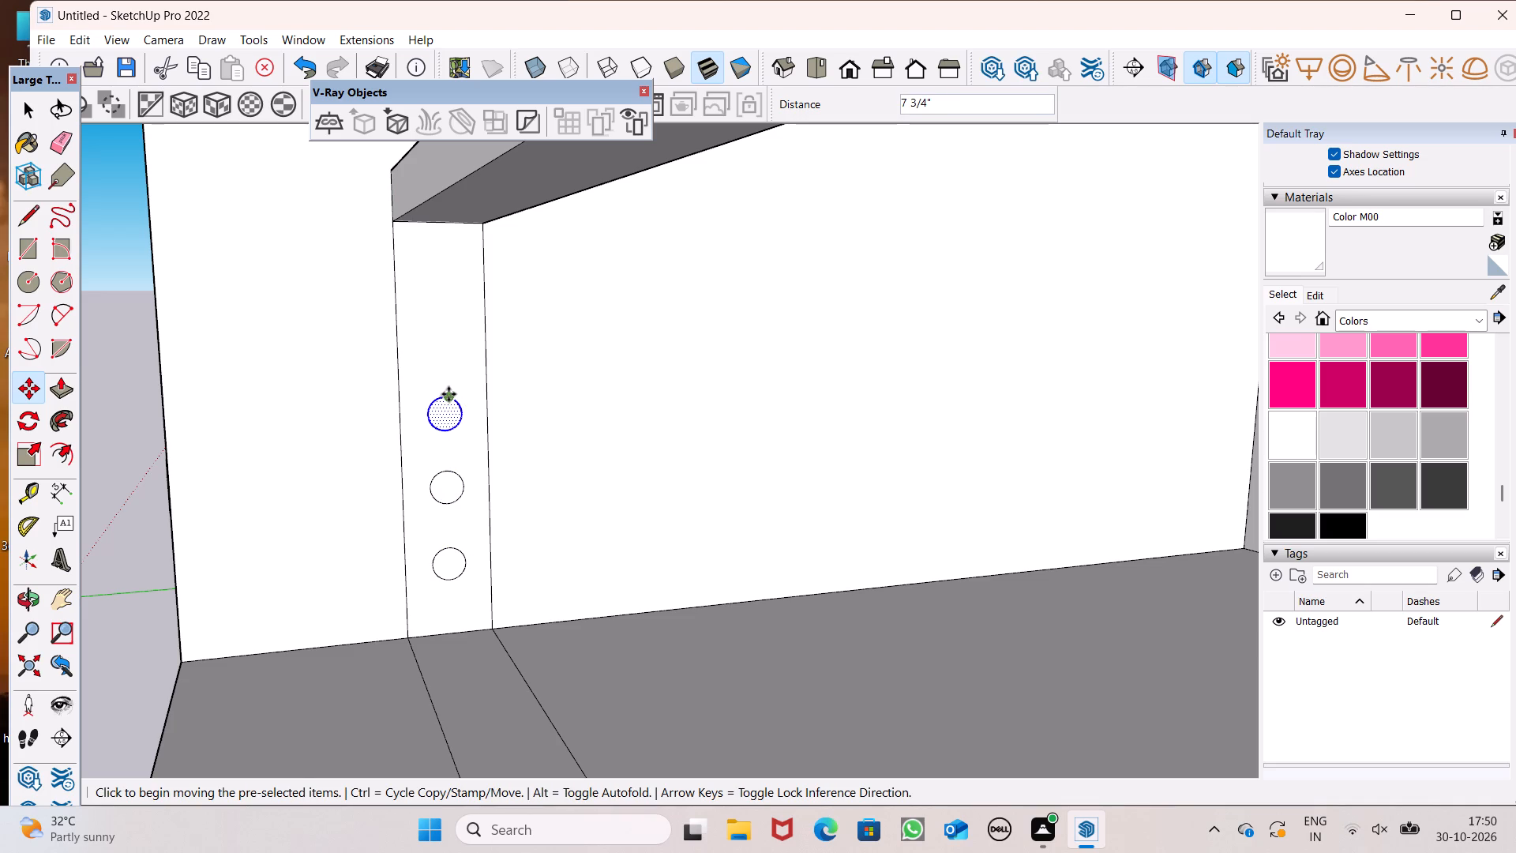
{"action": "left_click_drag", "start_coordinate": [448, 394], "coordinate": [452, 323]}
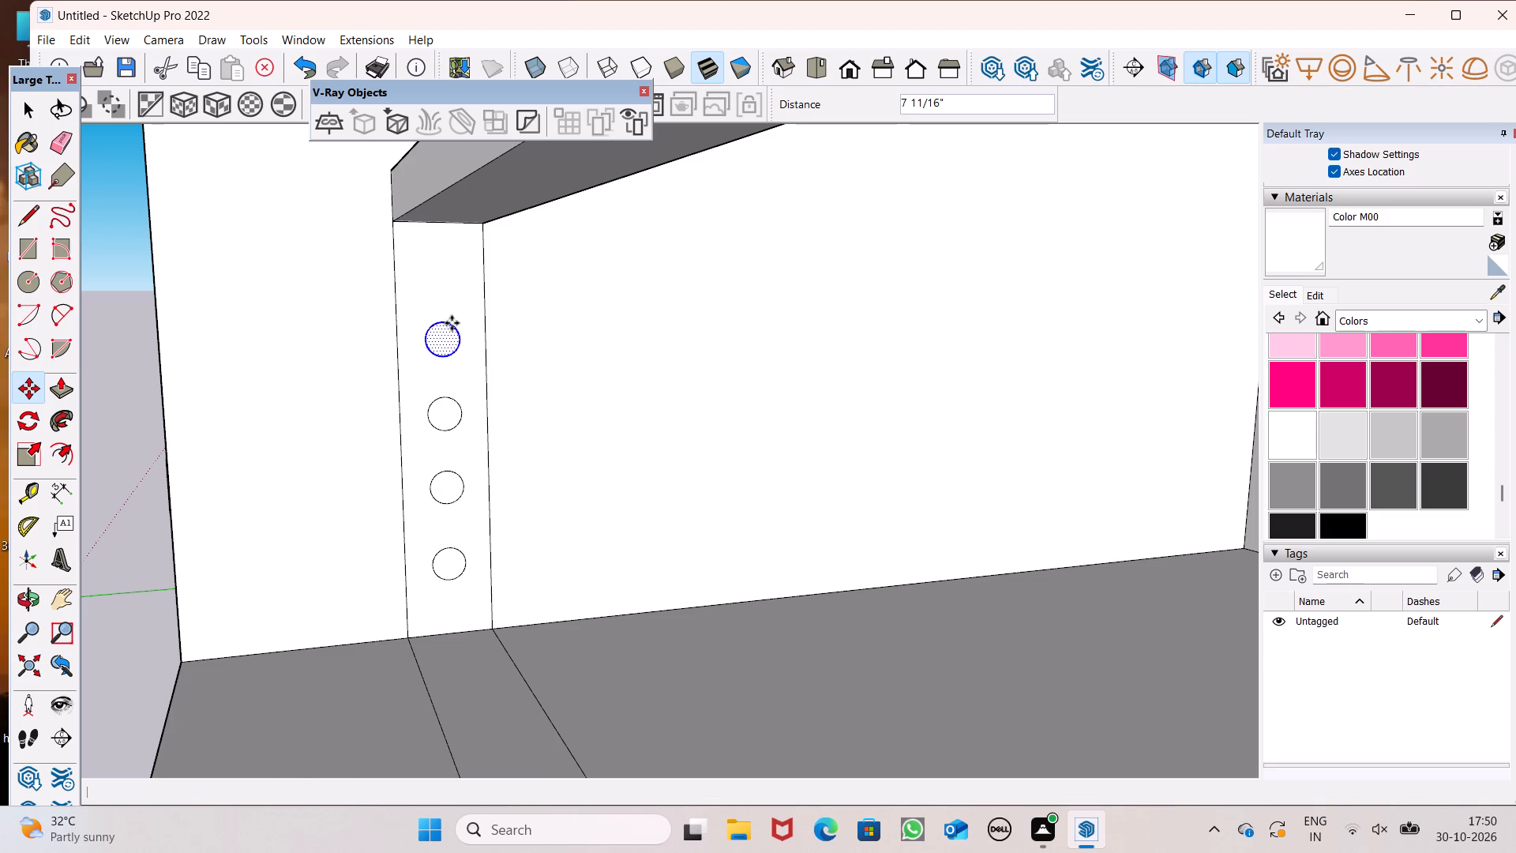
{"action": "left_click_drag", "start_coordinate": [448, 322], "coordinate": [458, 246]}
{"action": "scroll", "coordinate": [415, 243], "scroll_direction": "down", "scroll_amount": 6}
{"action": "key", "text": "space"}
{"action": "scroll", "coordinate": [417, 259], "scroll_direction": "down", "scroll_amount": 6}
{"action": "left_click", "coordinate": [246, 310]}
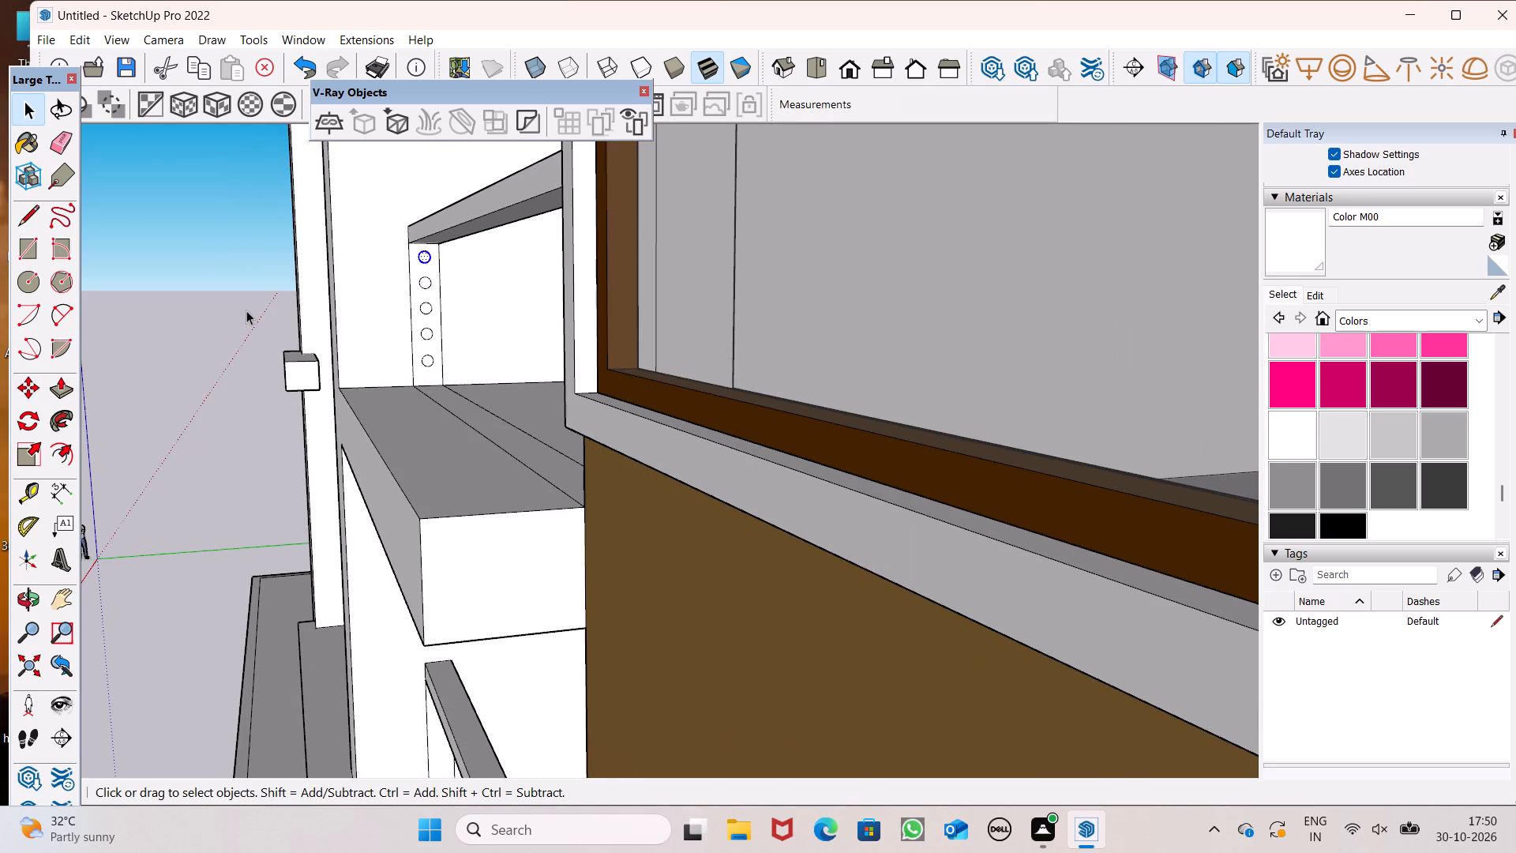
Extrude the topmost circle on the second-floor strip about 13' 3" along the balcony as a round railing bar.
{"action": "scroll", "coordinate": [250, 364], "scroll_direction": "down", "scroll_amount": 2}
{"action": "middle_click_drag", "start_coordinate": [341, 409], "coordinate": [598, 439]}
{"action": "scroll", "coordinate": [606, 408], "scroll_direction": "down", "scroll_amount": 6}
{"action": "scroll", "coordinate": [902, 422], "scroll_direction": "down", "scroll_amount": 8}
{"action": "middle_click_drag", "start_coordinate": [658, 434], "coordinate": [485, 411]}
{"action": "scroll", "coordinate": [471, 375], "scroll_direction": "up", "scroll_amount": 15}
{"action": "left_click", "coordinate": [62, 396]}
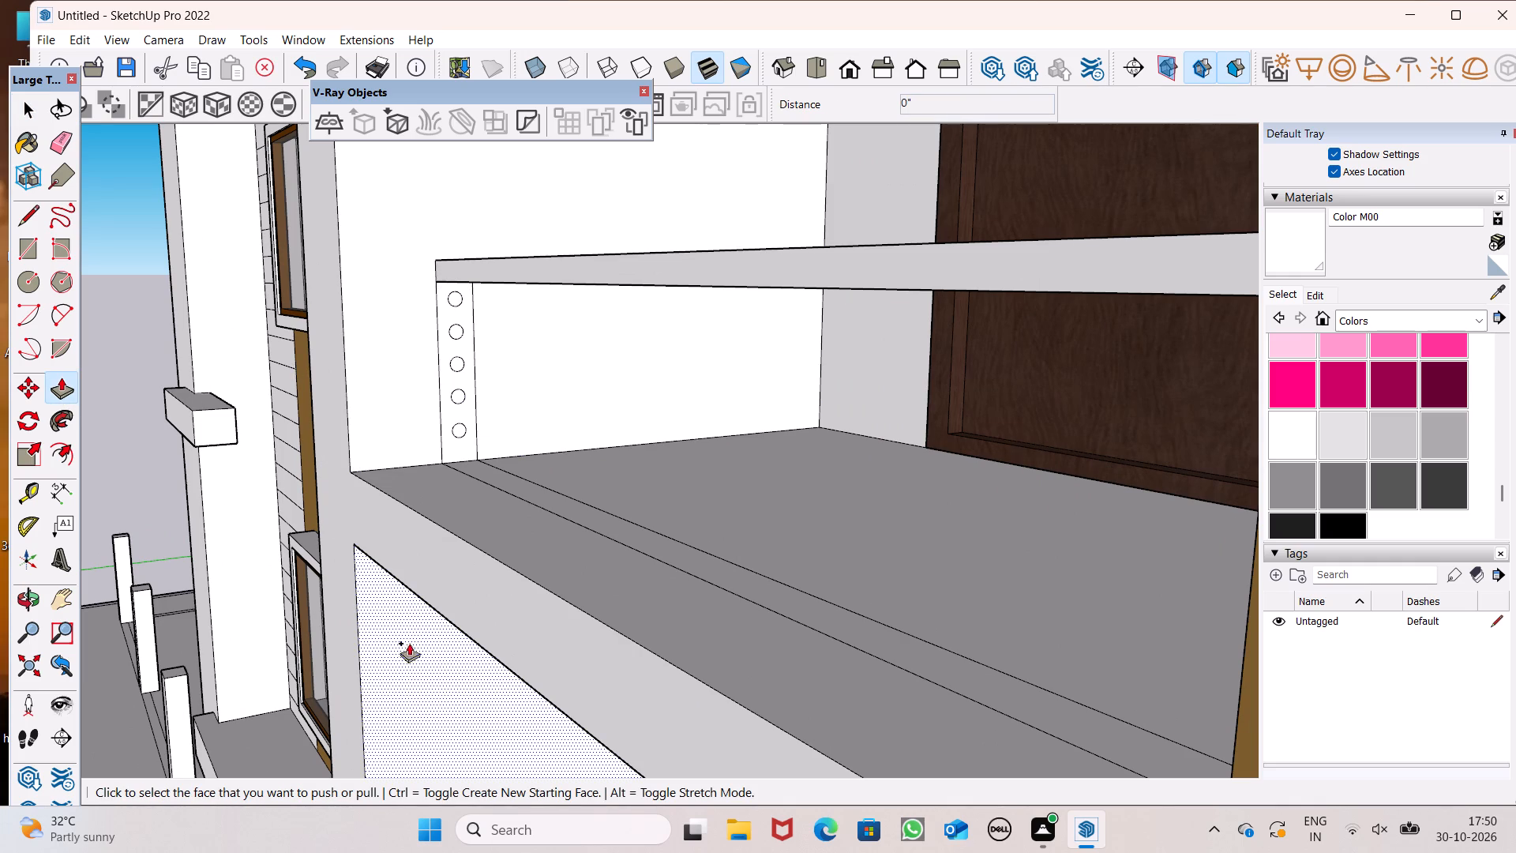
{"action": "left_click_drag", "start_coordinate": [457, 298], "coordinate": [565, 329]}
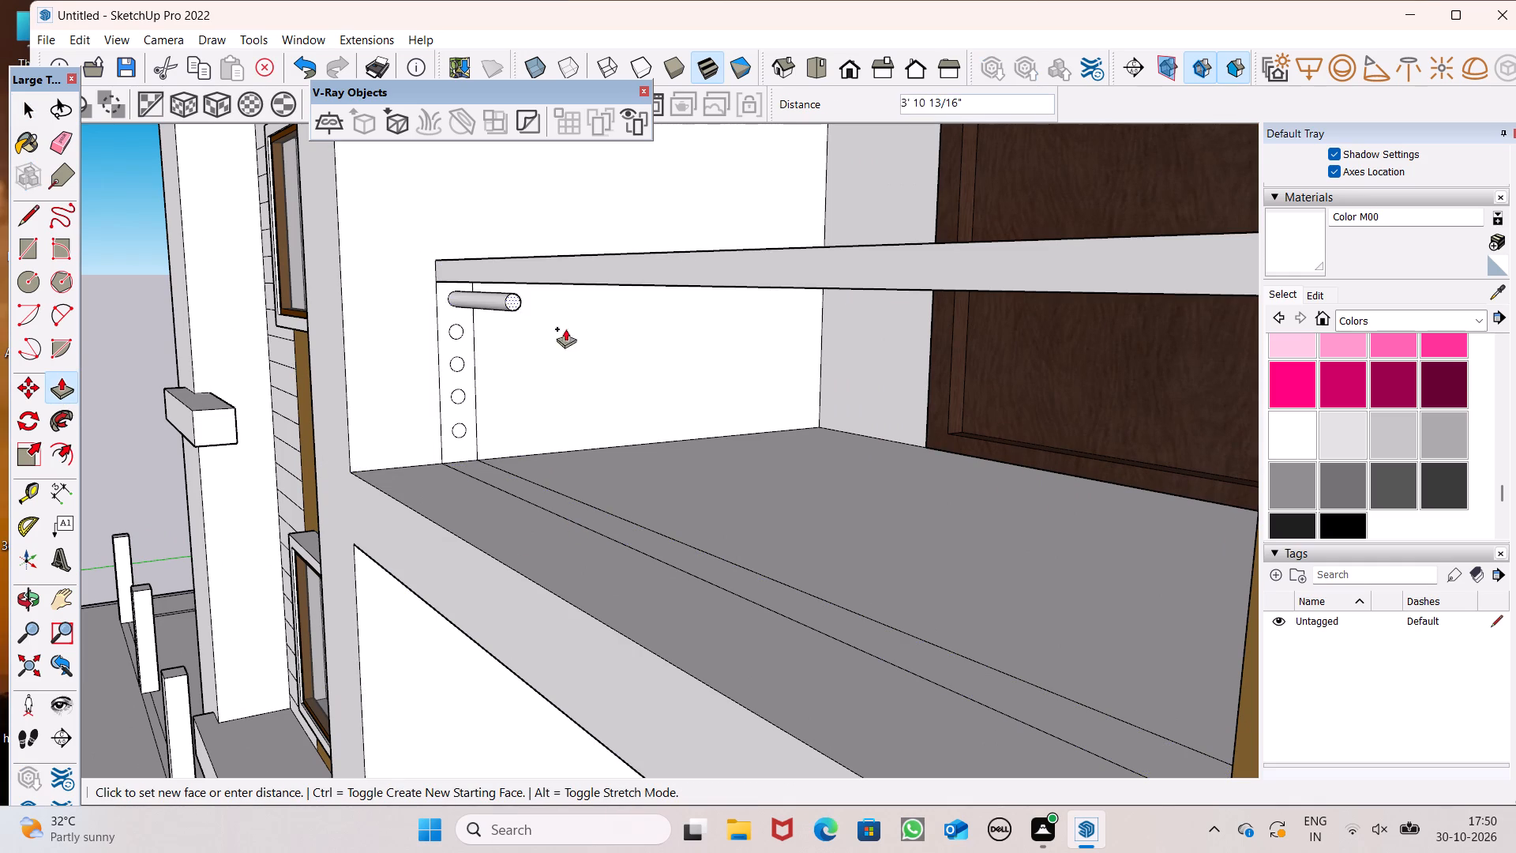
{"action": "left_click_drag", "start_coordinate": [565, 329], "coordinate": [979, 409]}
Extrude each of the four lower circles on the second-floor strip about 15' 11" to the brown wall as round railing bars.
{"action": "scroll", "coordinate": [841, 356], "scroll_direction": "down", "scroll_amount": 5}
{"action": "middle_click_drag", "start_coordinate": [918, 388], "coordinate": [983, 407]}
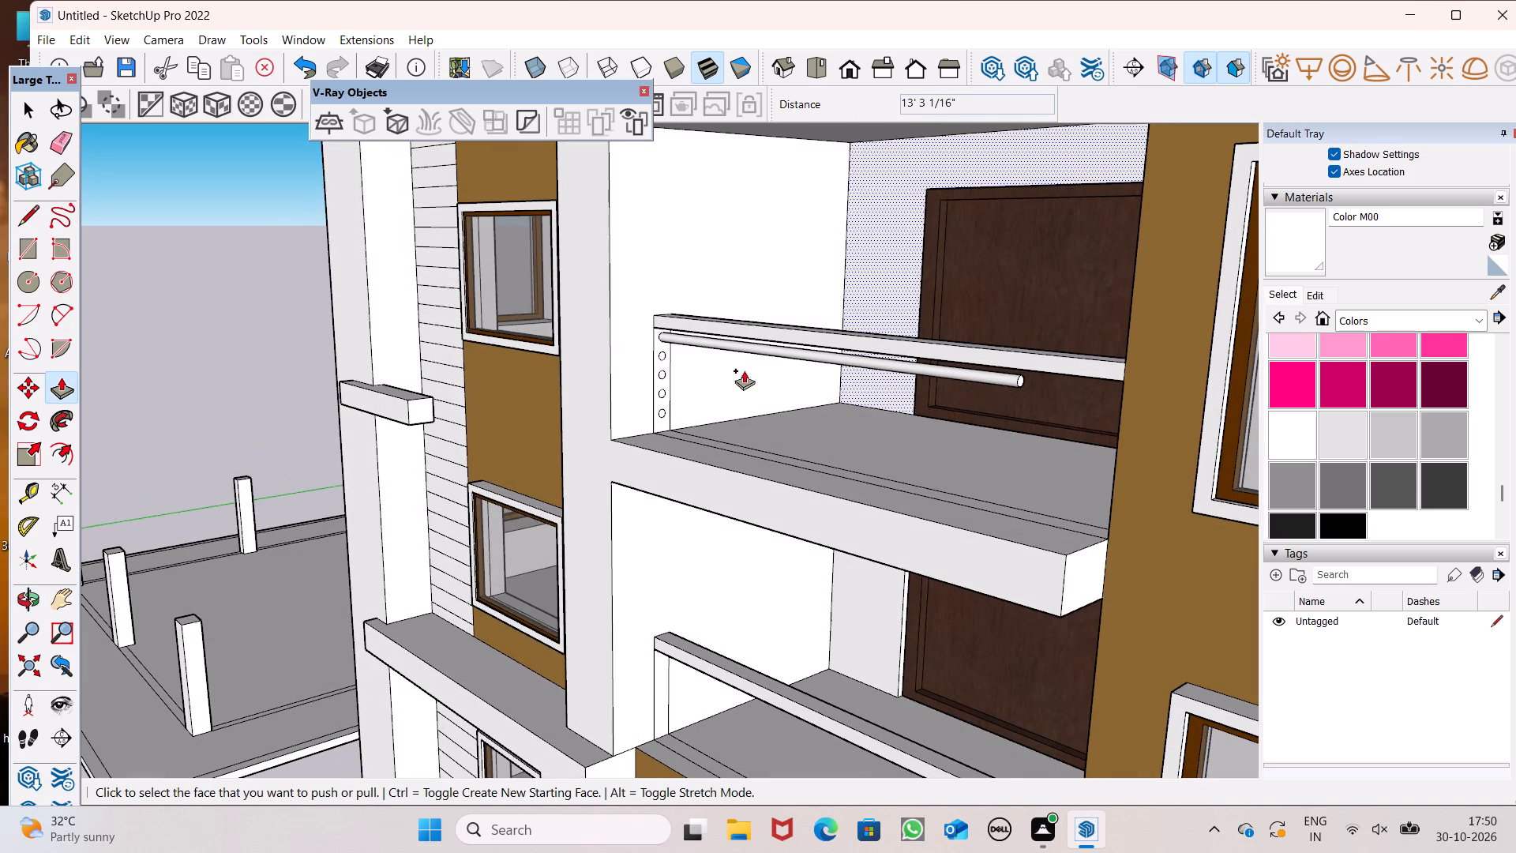
{"action": "left_click_drag", "start_coordinate": [662, 359], "coordinate": [1130, 414]}
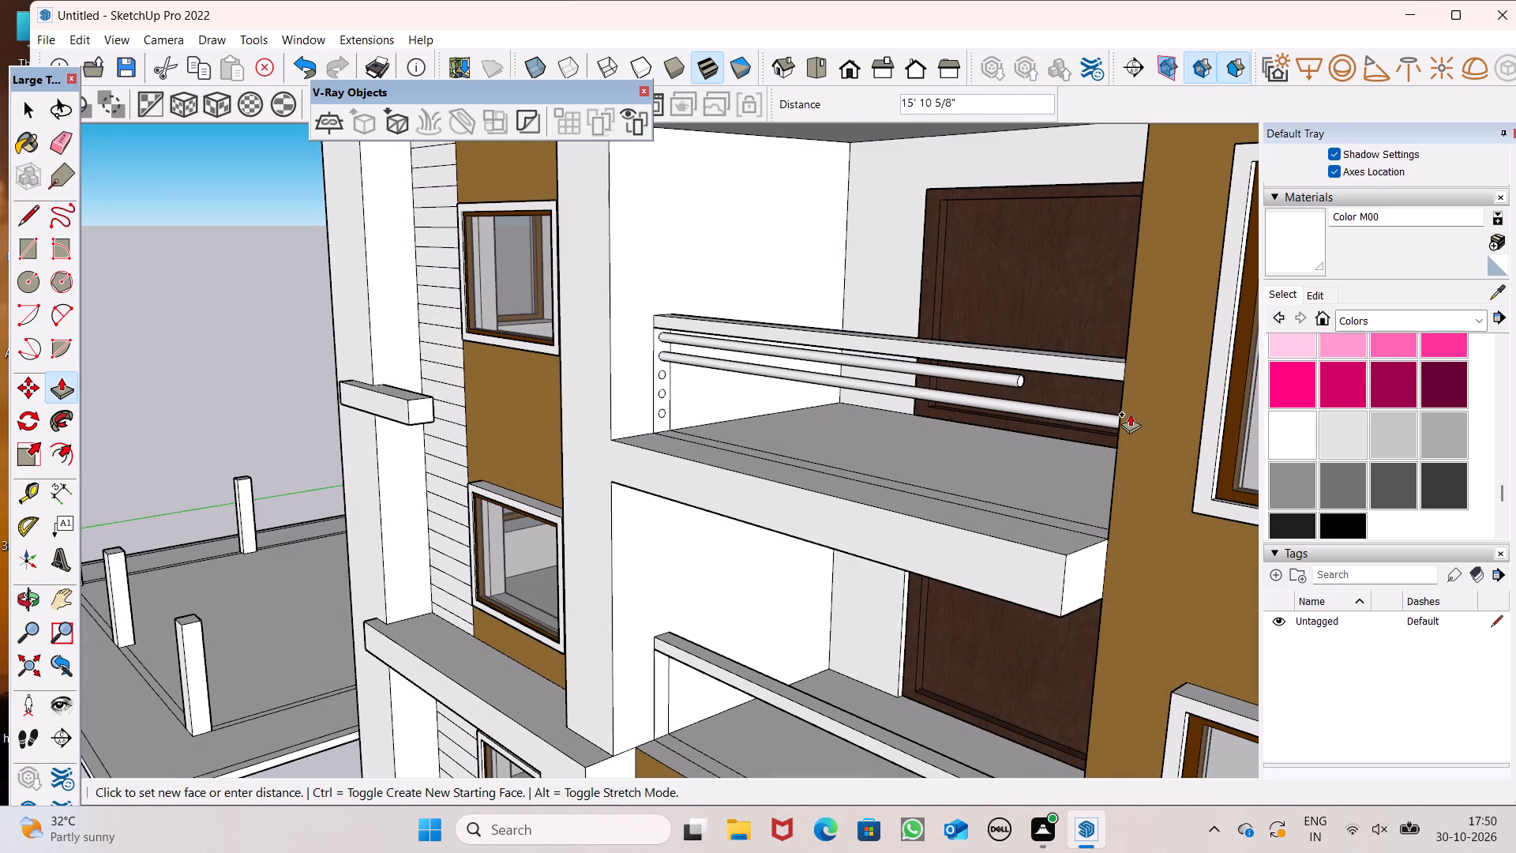
{"action": "left_click_drag", "start_coordinate": [1130, 414], "coordinate": [1117, 400]}
{"action": "left_click_drag", "start_coordinate": [1117, 400], "coordinate": [1120, 393]}
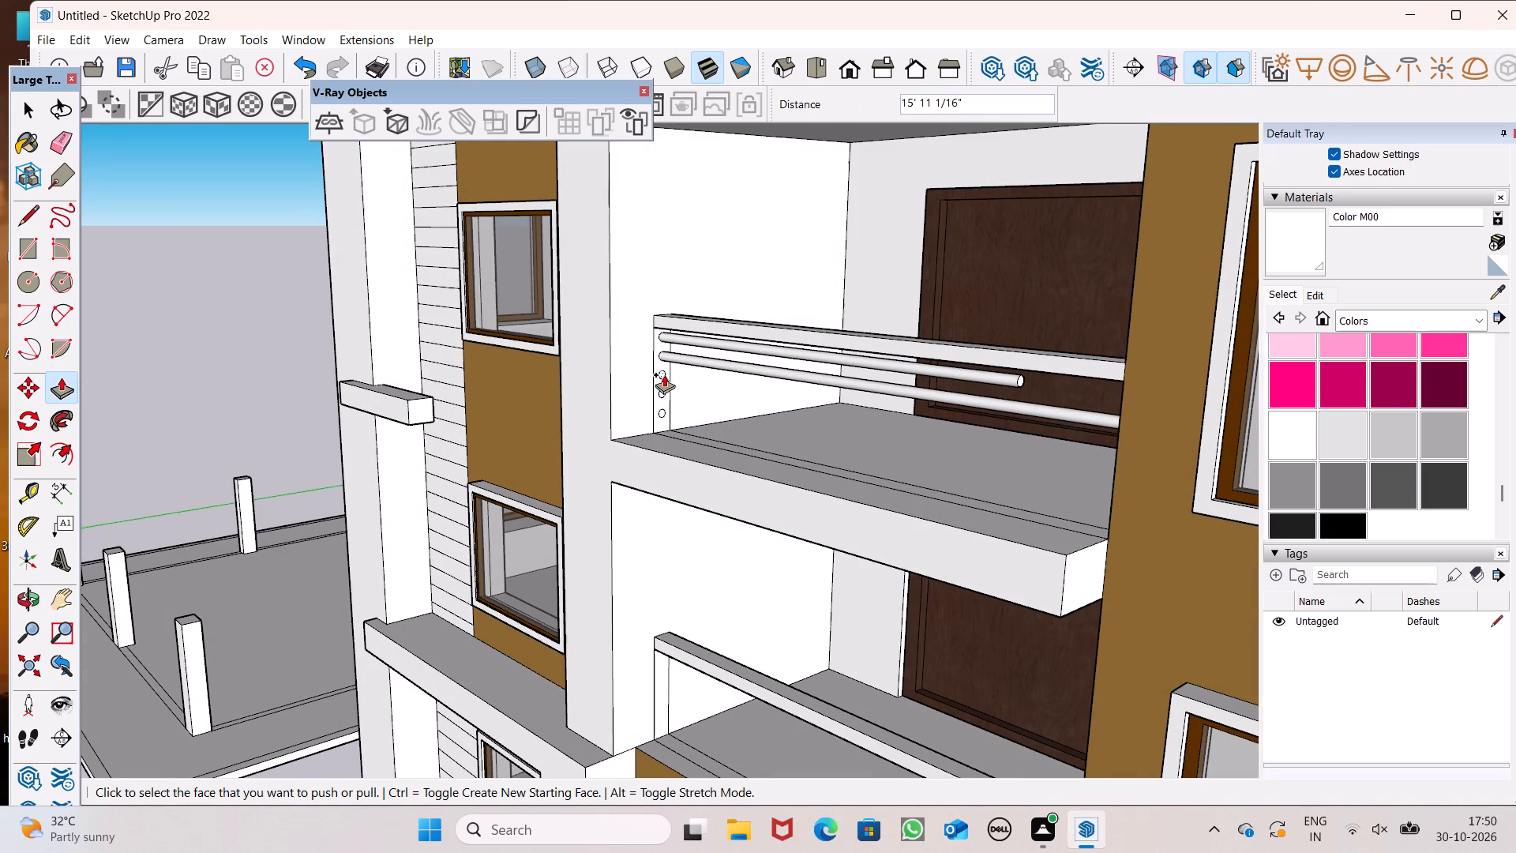
{"action": "left_click_drag", "start_coordinate": [662, 373], "coordinate": [1098, 490]}
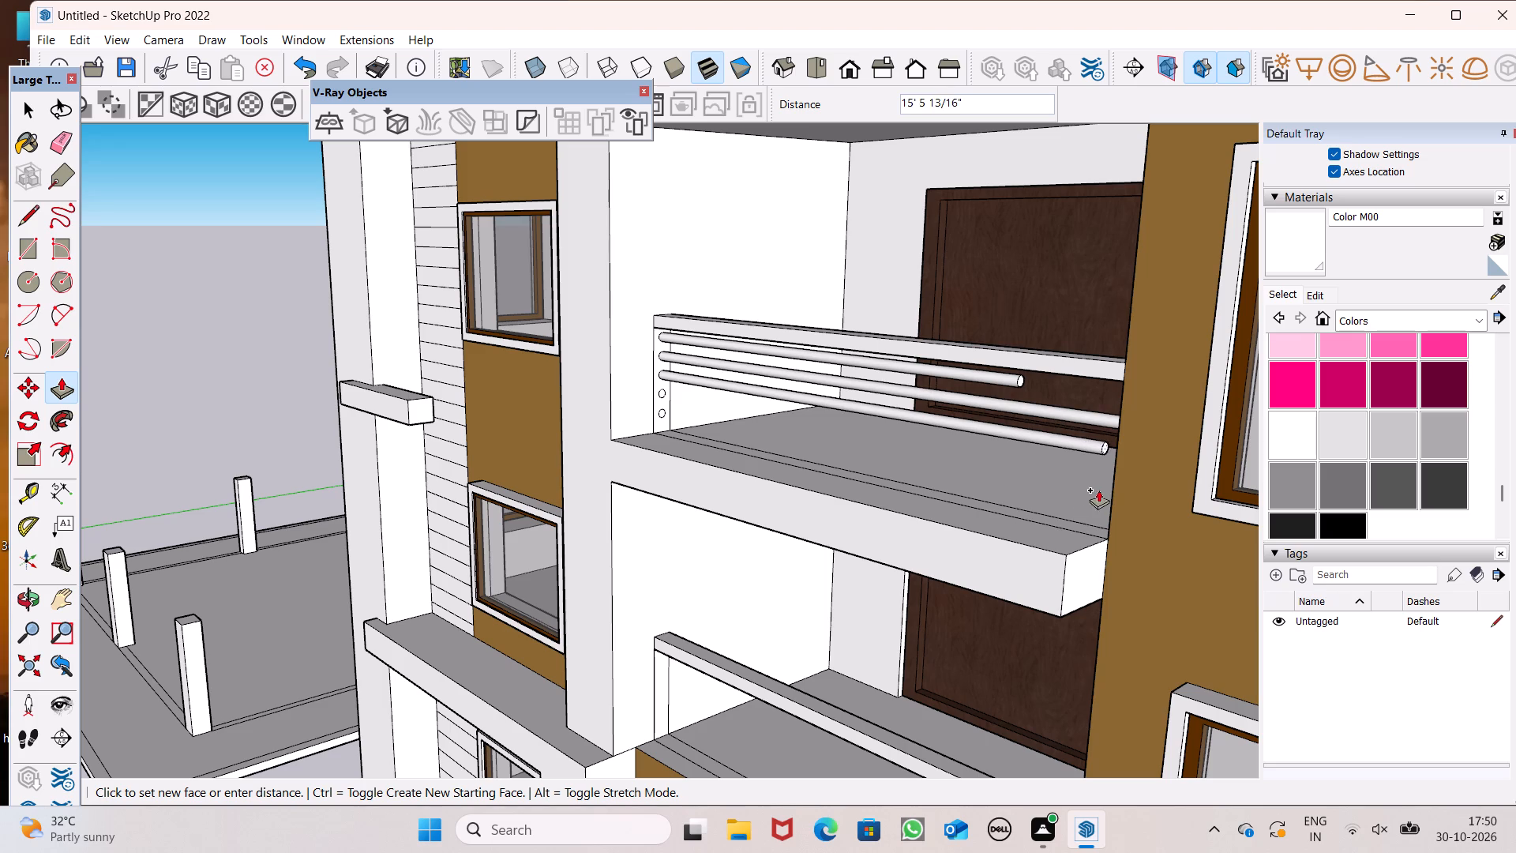
{"action": "left_click_drag", "start_coordinate": [1098, 490], "coordinate": [1112, 508]}
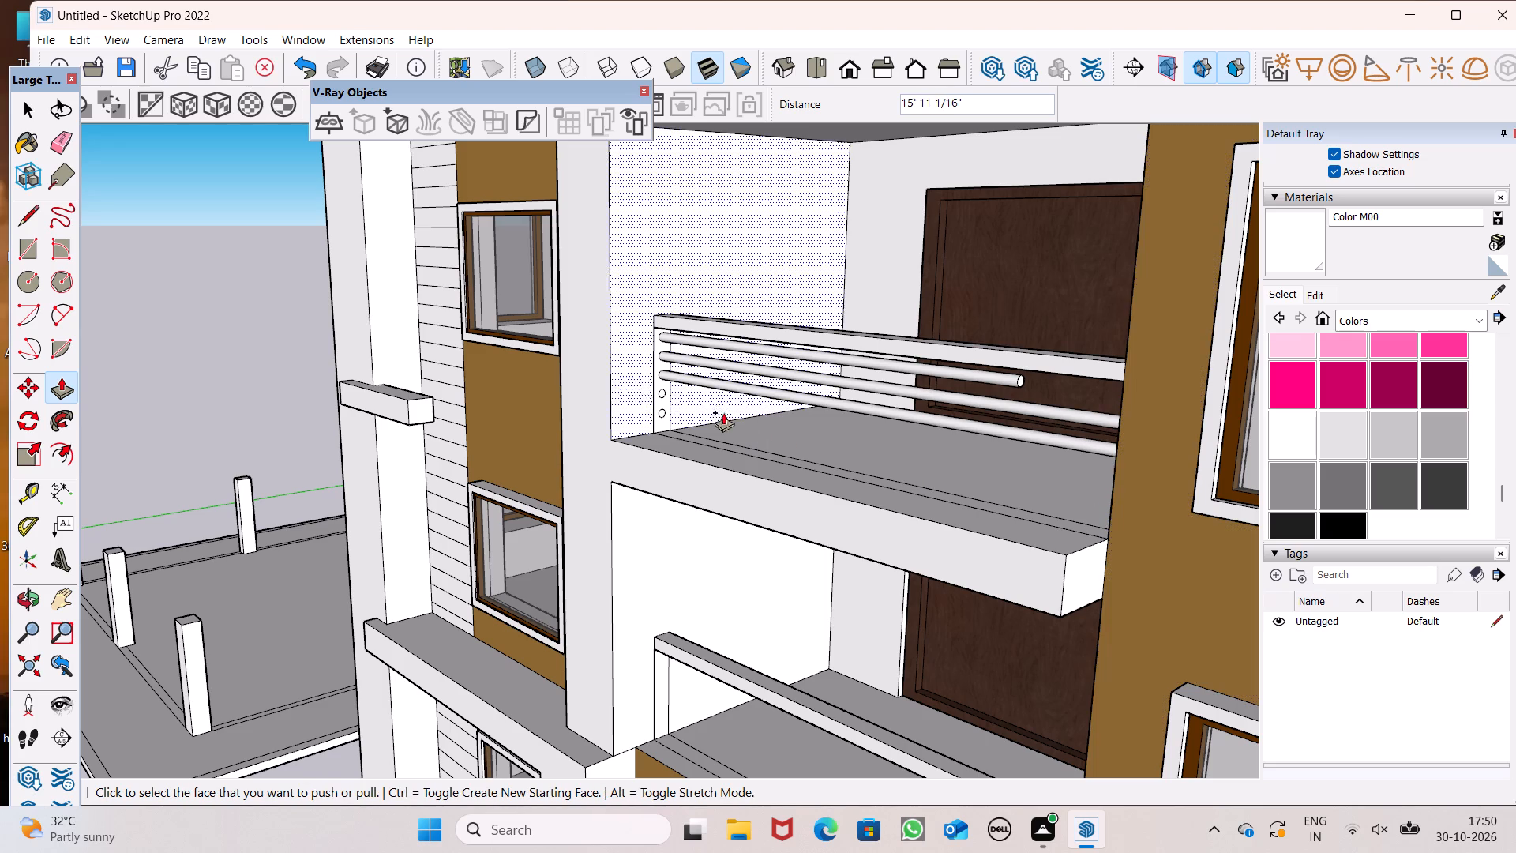
{"action": "left_click_drag", "start_coordinate": [661, 392], "coordinate": [950, 449]}
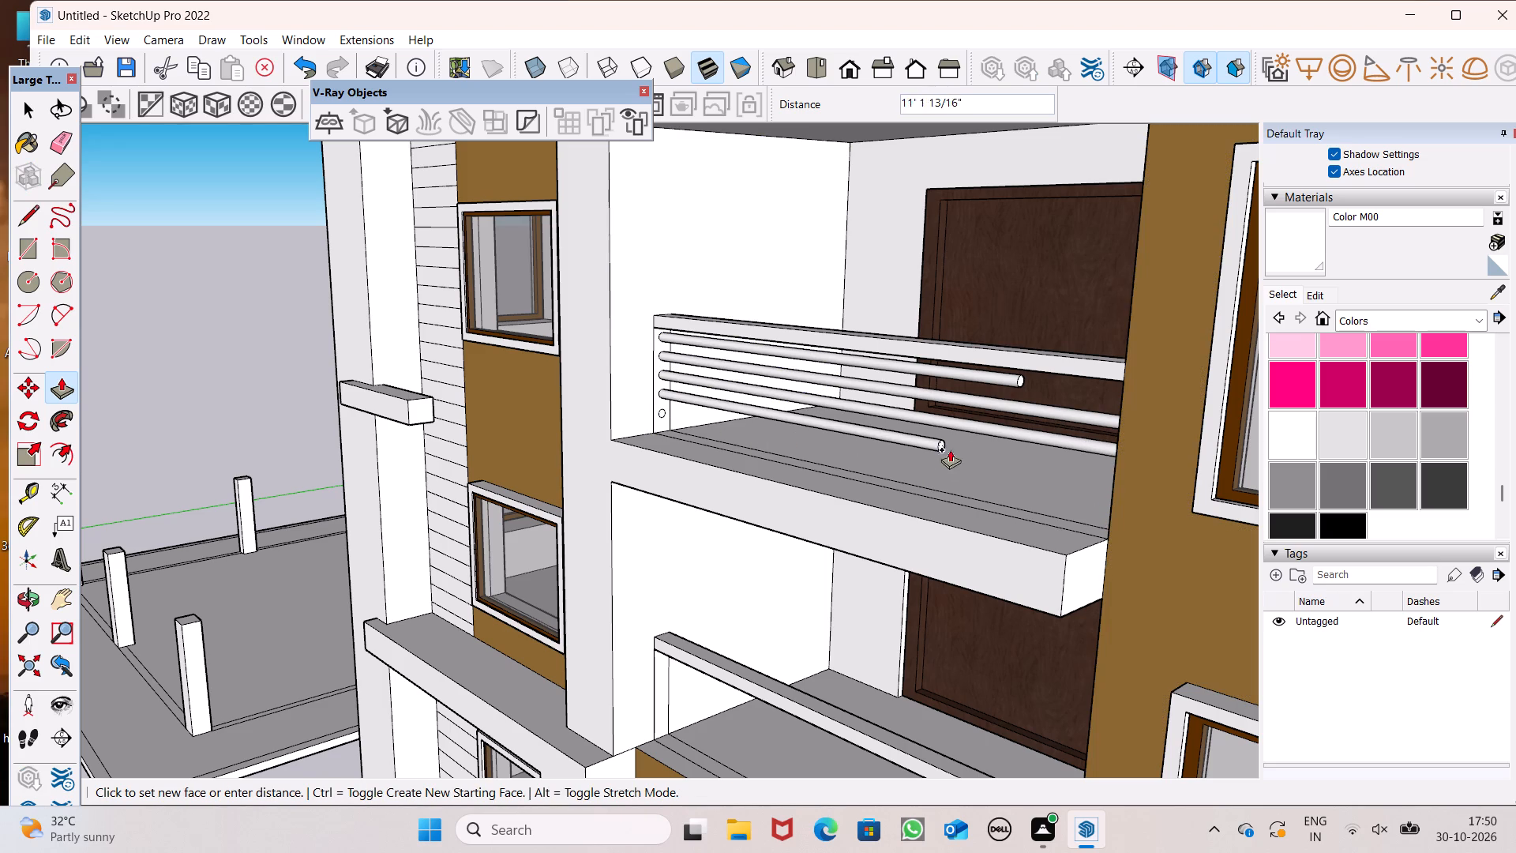
{"action": "left_click_drag", "start_coordinate": [950, 449], "coordinate": [1109, 497]}
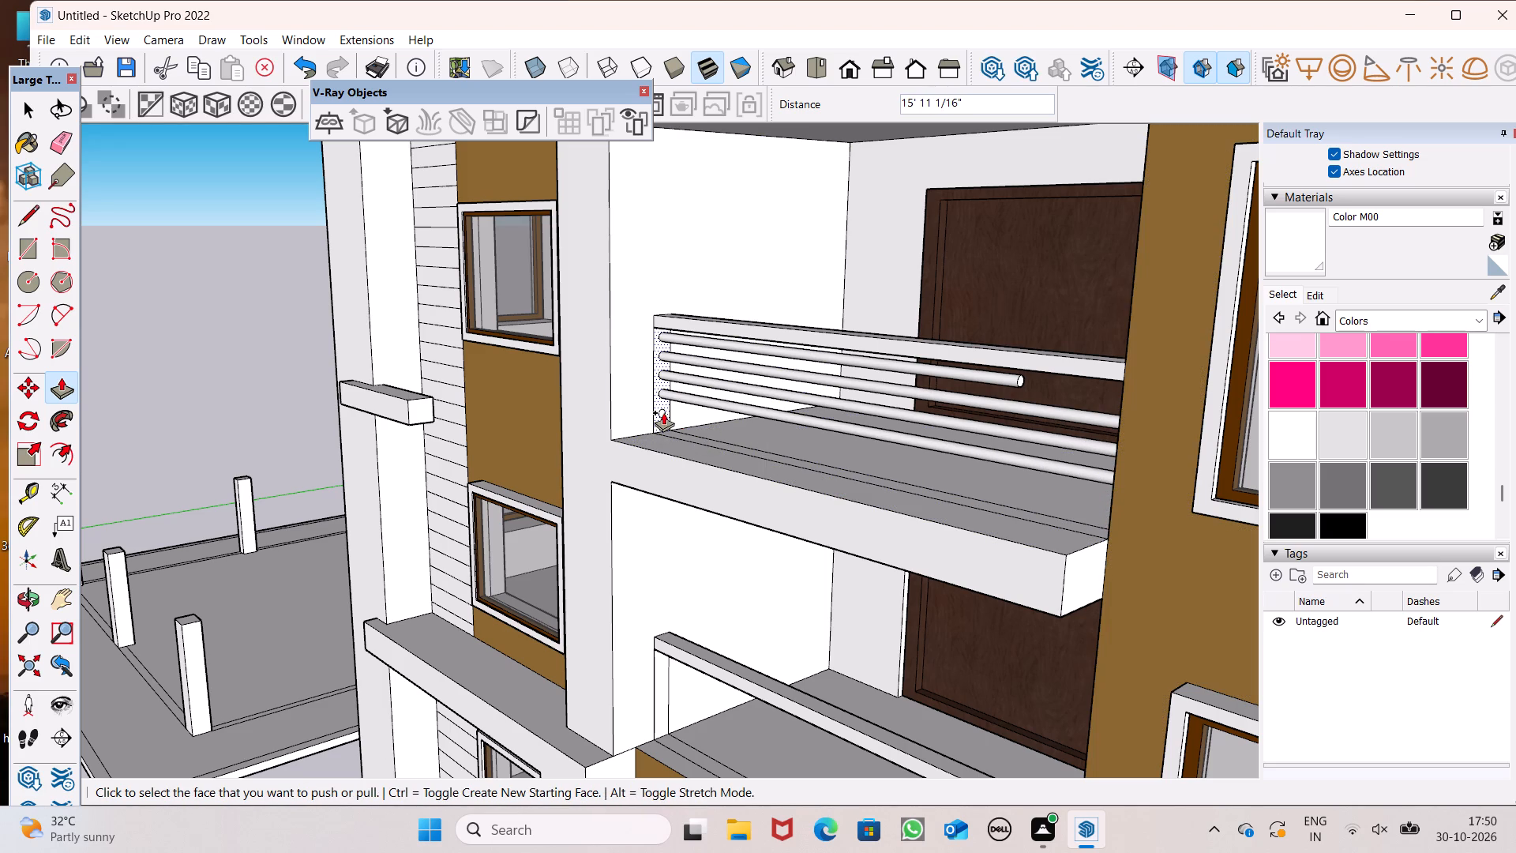
{"action": "left_click_drag", "start_coordinate": [663, 412], "coordinate": [1106, 522]}
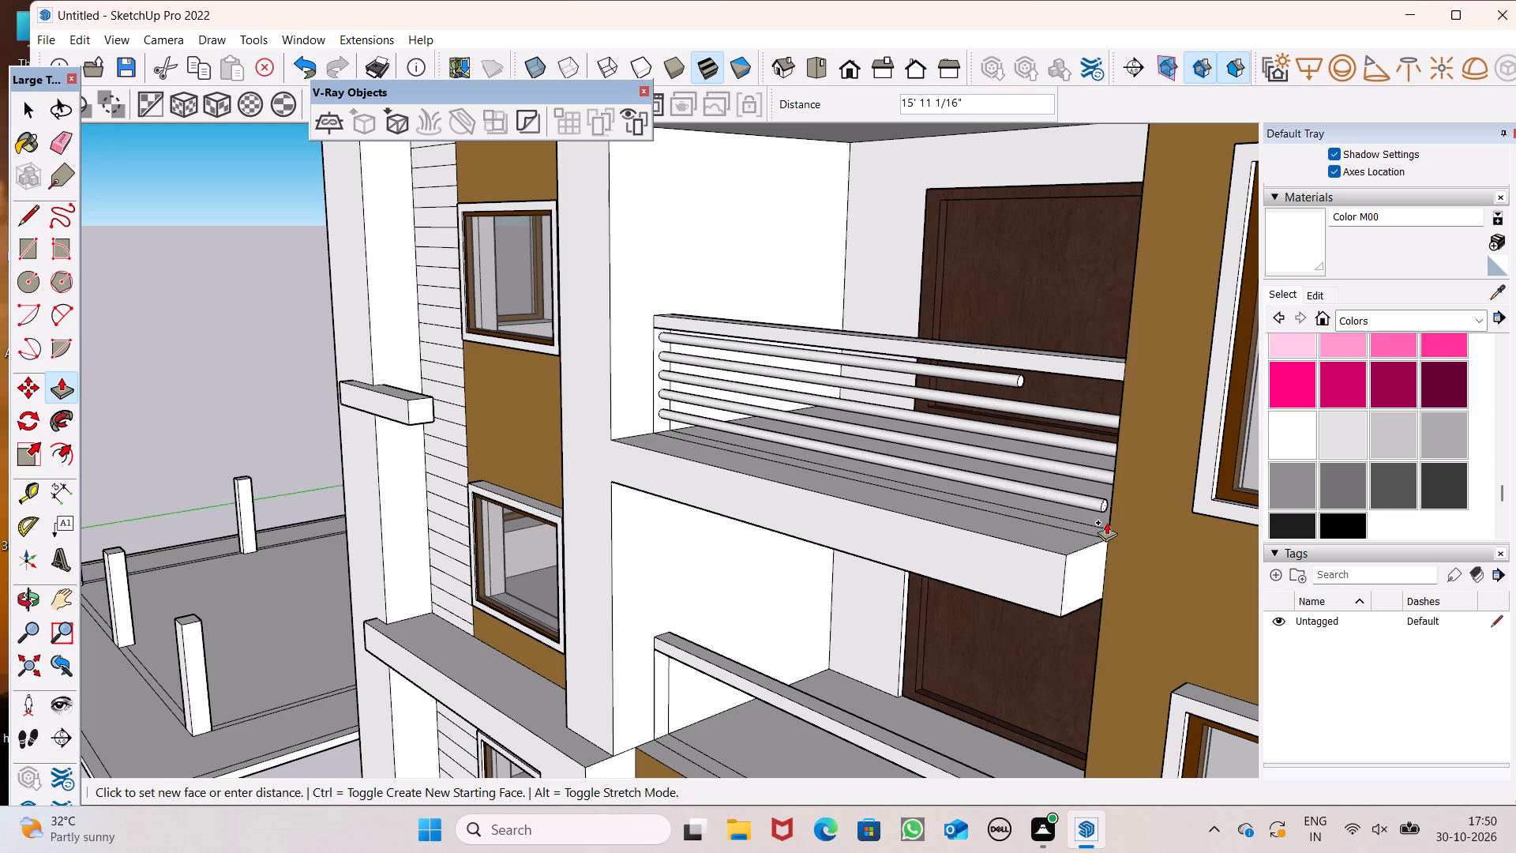
{"action": "left_click_drag", "start_coordinate": [1106, 522], "coordinate": [1106, 525]}
Extend the topmost round bar on the second-floor balcony by 2' 8" to reach the brown wall.
{"action": "scroll", "coordinate": [1087, 444], "scroll_direction": "down", "scroll_amount": 4}
{"action": "middle_click_drag", "start_coordinate": [1071, 468], "coordinate": [1318, 325]}
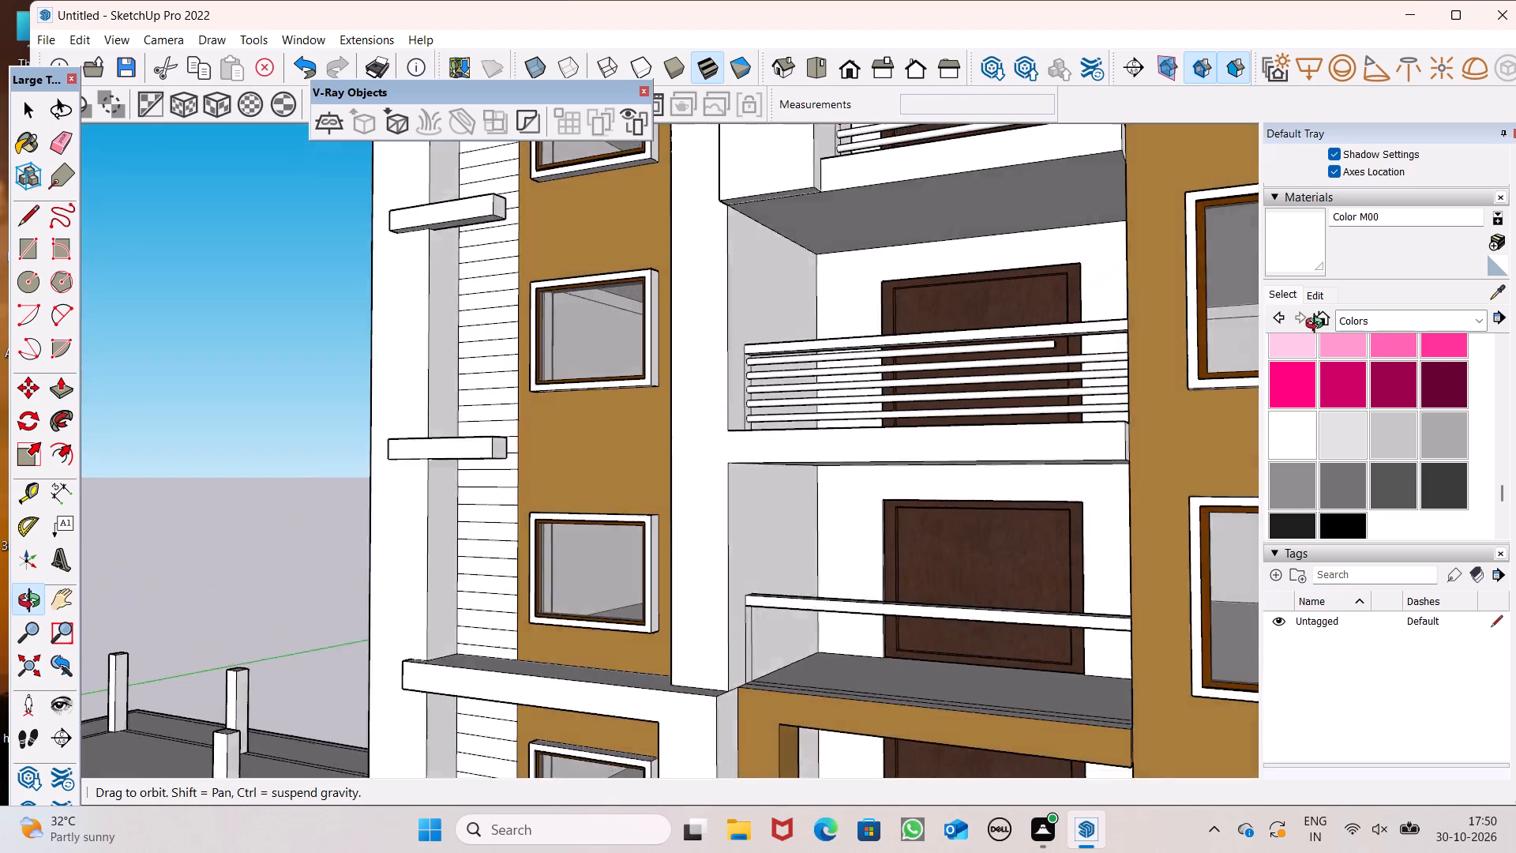
{"action": "middle_click_drag", "start_coordinate": [1318, 325], "coordinate": [1515, 452]}
{"action": "scroll", "coordinate": [1128, 415], "scroll_direction": "up", "scroll_amount": 8}
{"action": "scroll", "coordinate": [813, 292], "scroll_direction": "up", "scroll_amount": 3}
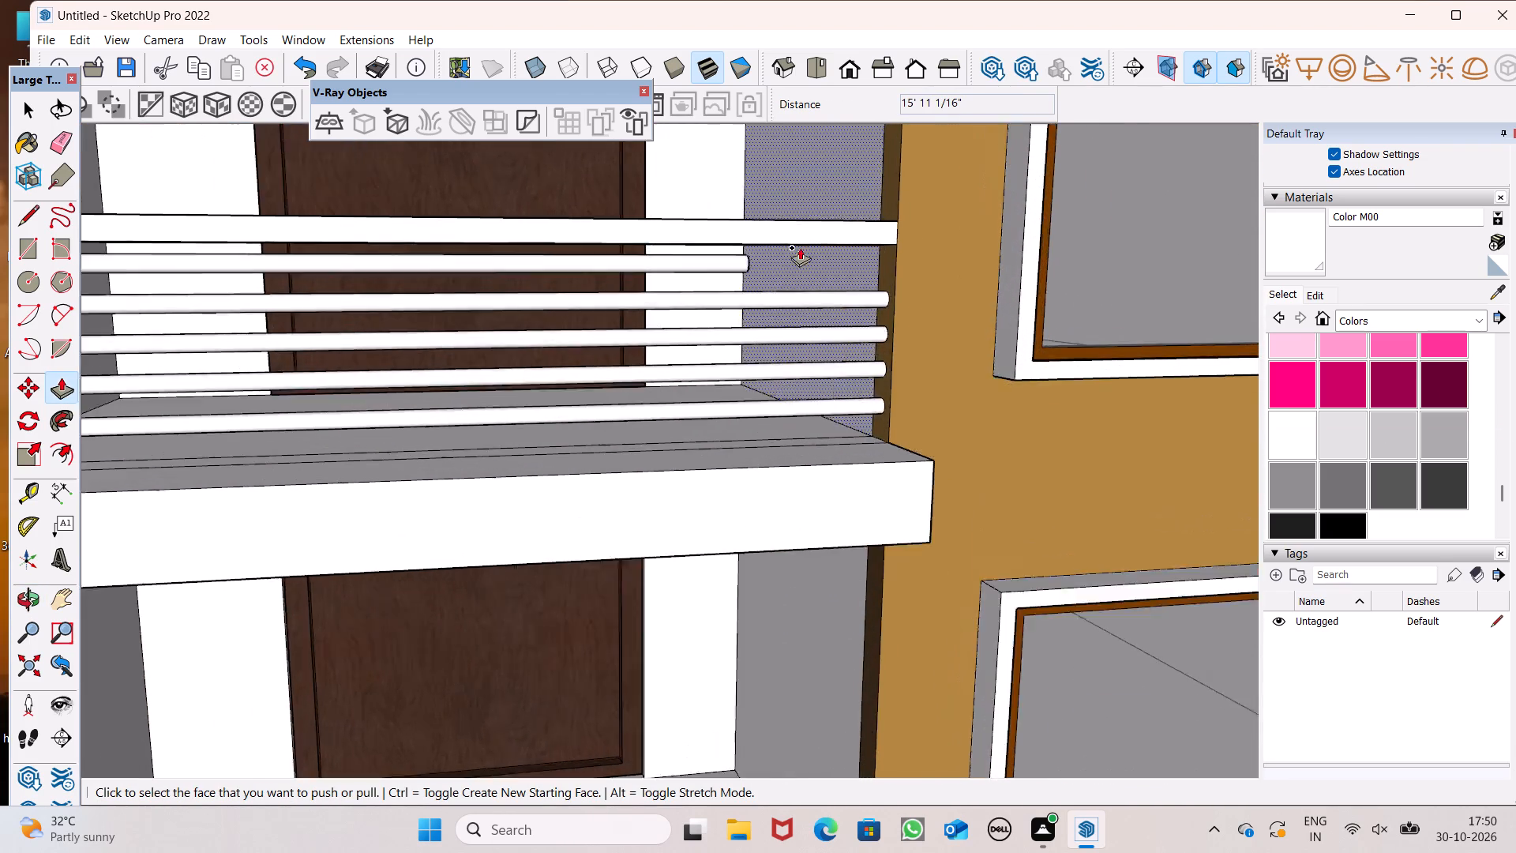
{"action": "scroll", "coordinate": [800, 247], "scroll_direction": "up", "scroll_amount": 6}
{"action": "scroll", "coordinate": [984, 370], "scroll_direction": "up", "scroll_amount": 1}
{"action": "middle_click_drag", "start_coordinate": [984, 370], "coordinate": [1184, 381]}
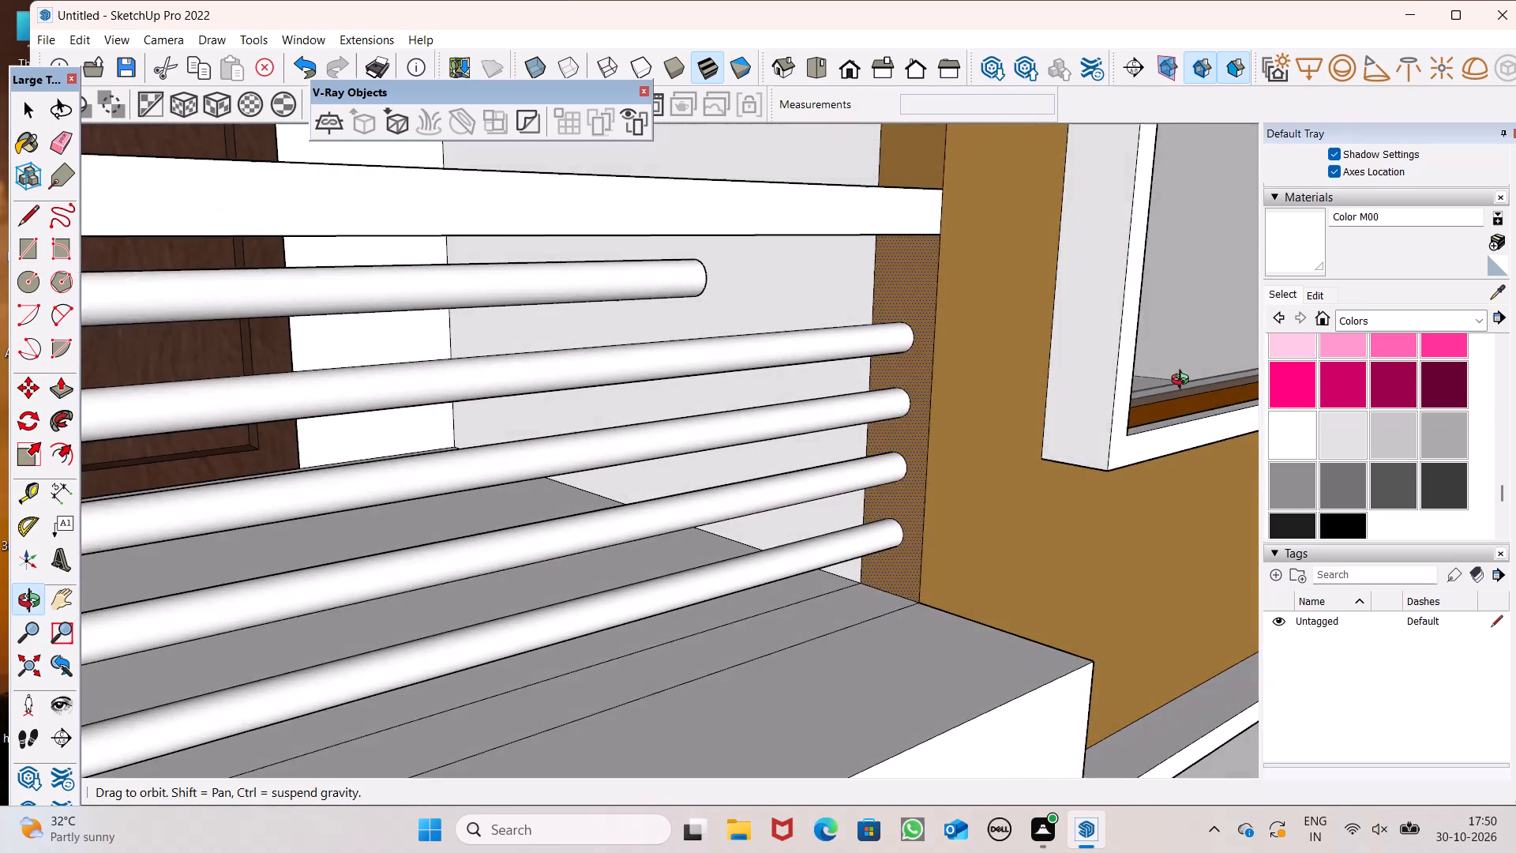
{"action": "middle_click_drag", "start_coordinate": [1184, 381], "coordinate": [641, 356]}
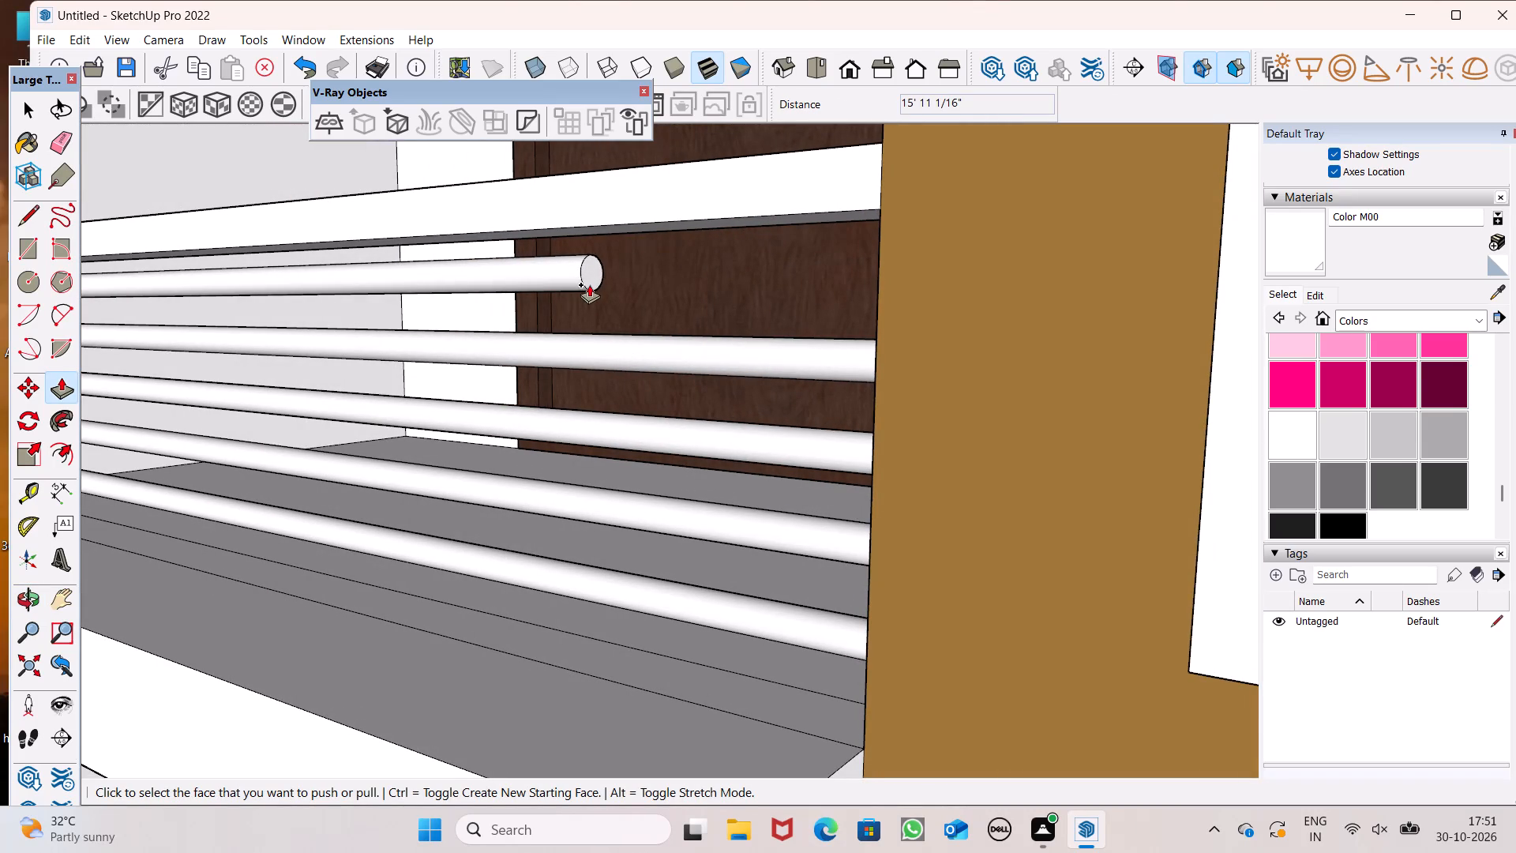
{"action": "middle_click_drag", "start_coordinate": [655, 312], "coordinate": [669, 323]}
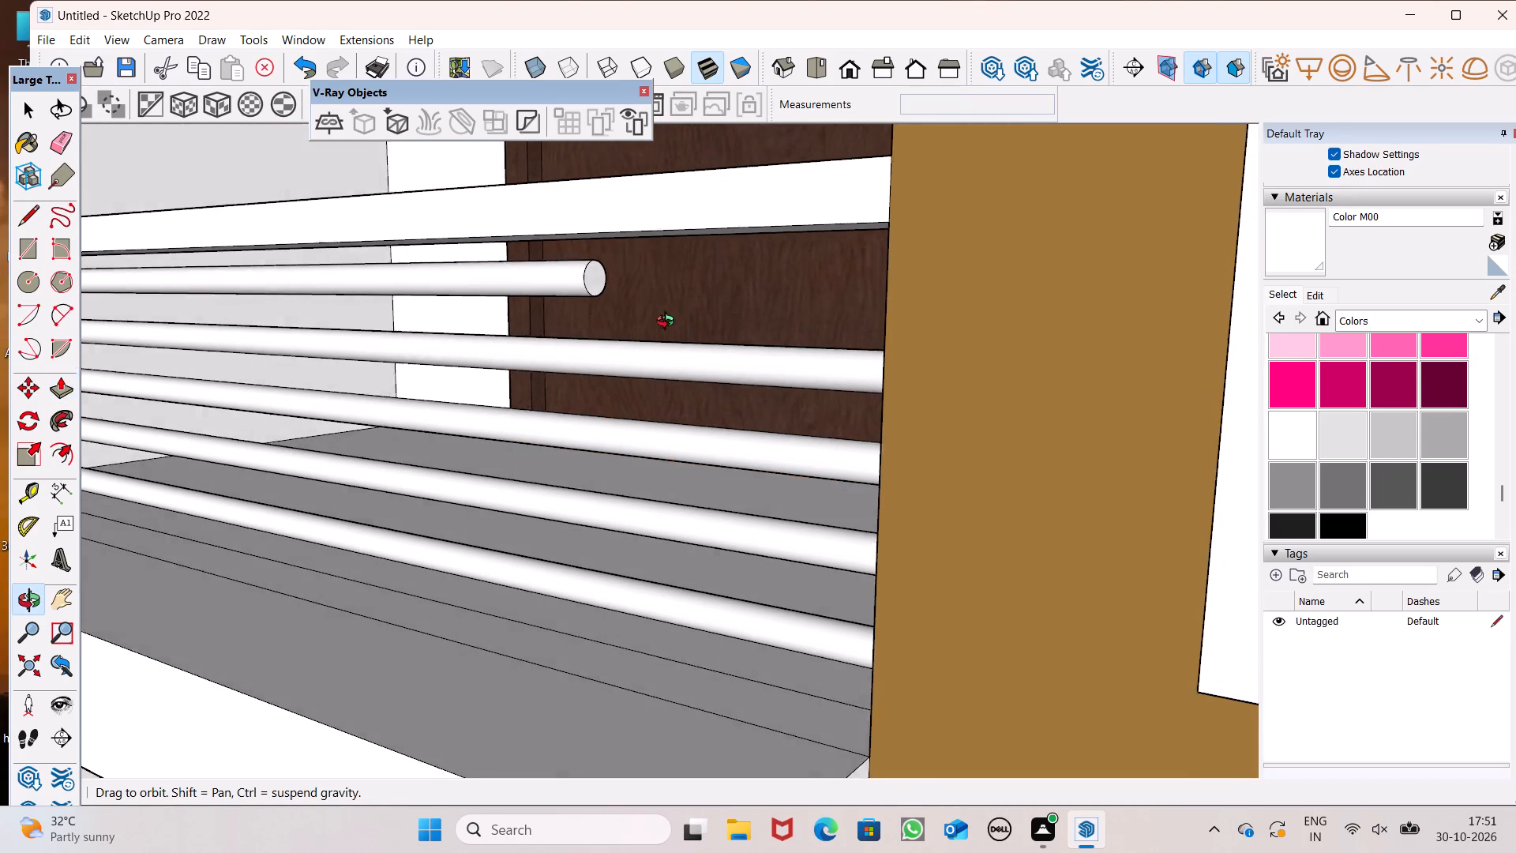
{"action": "middle_click_drag", "start_coordinate": [669, 323], "coordinate": [745, 351]}
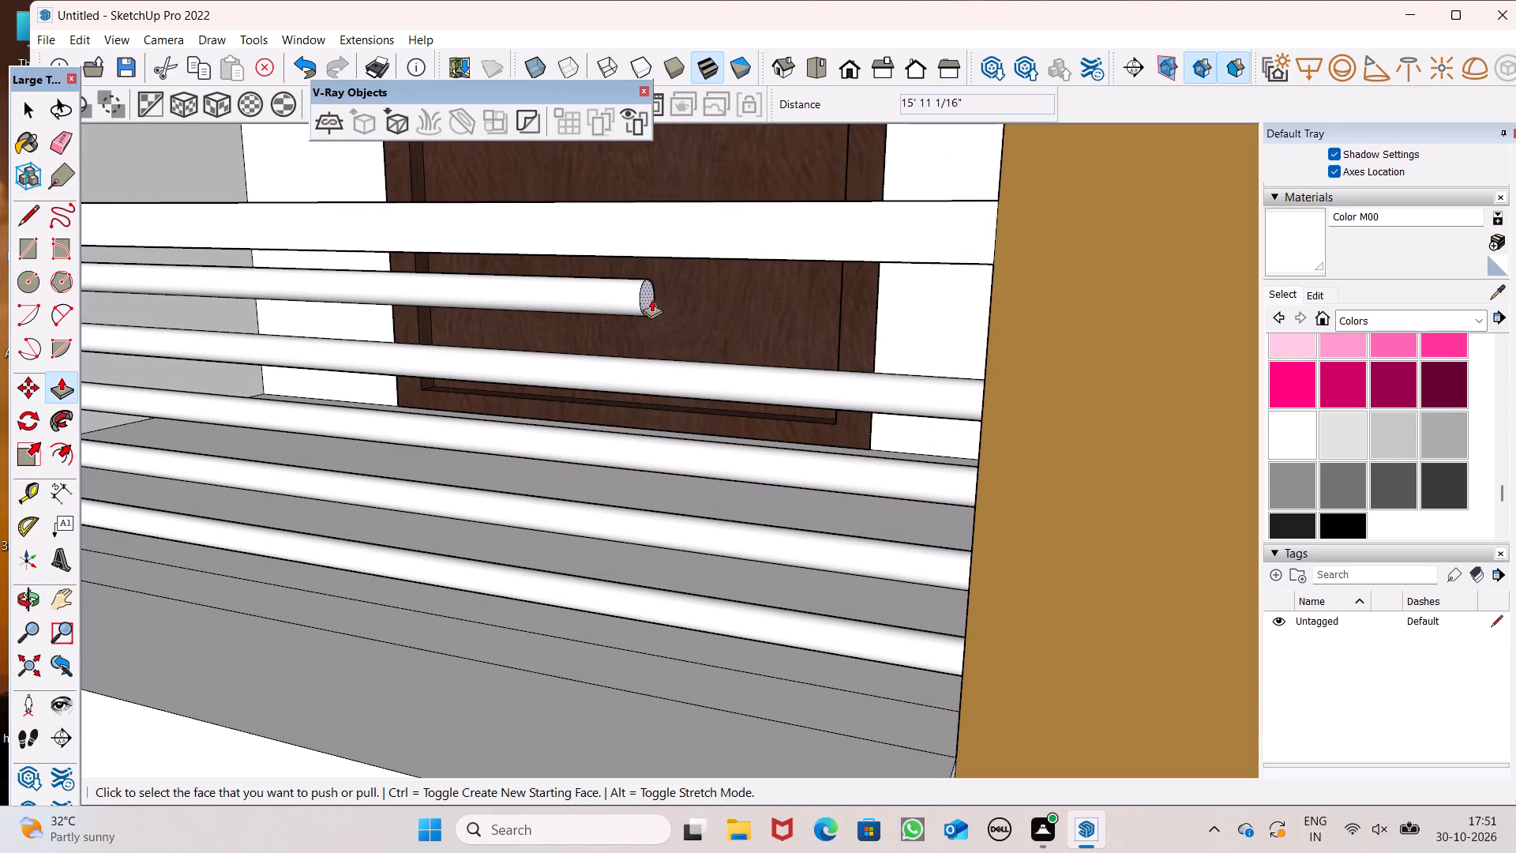
{"action": "left_click_drag", "start_coordinate": [648, 299], "coordinate": [976, 342]}
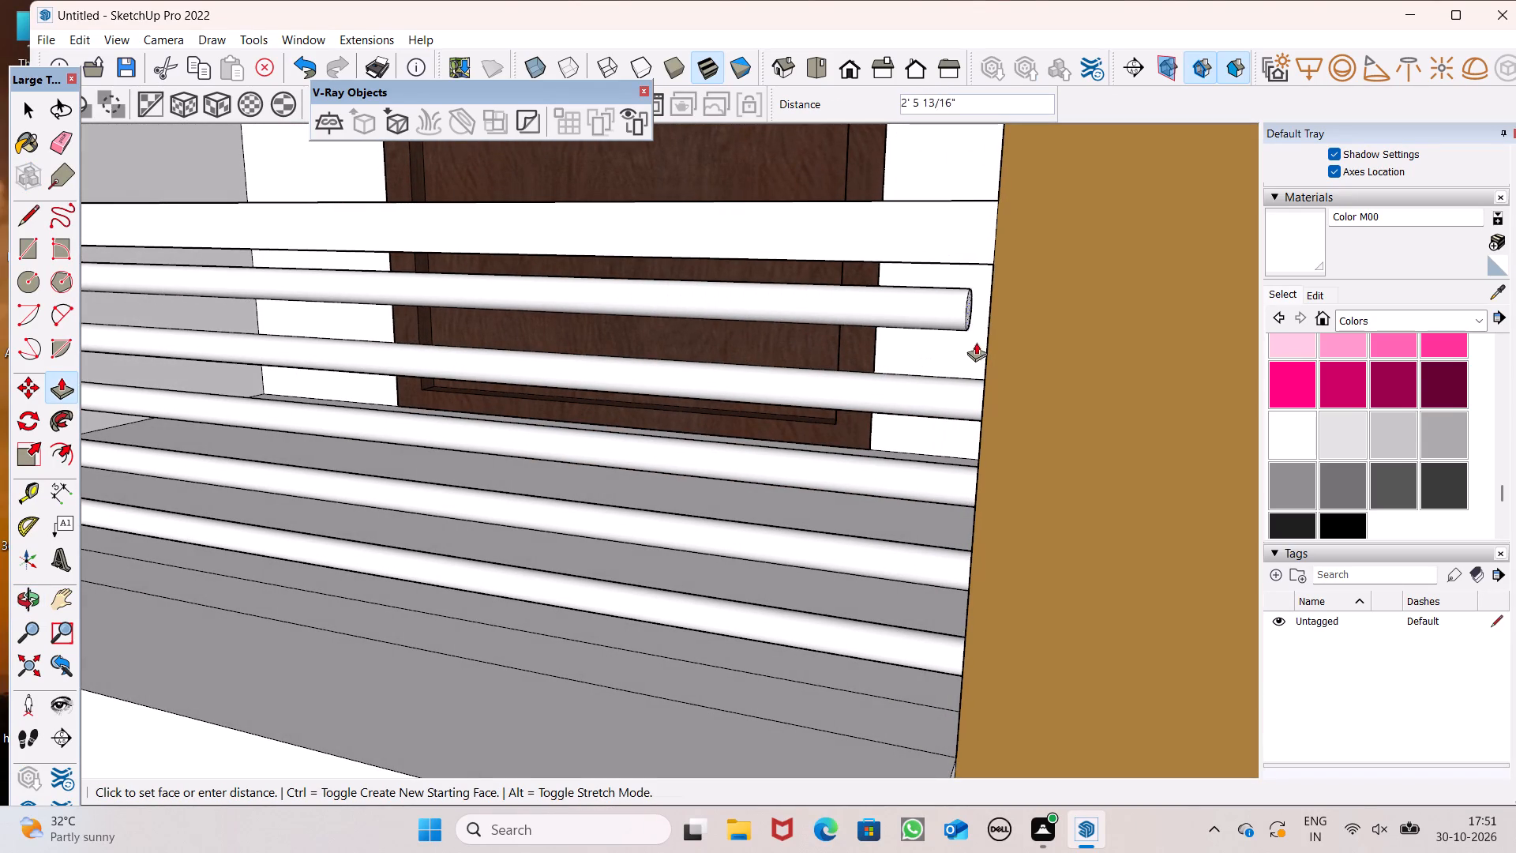
{"action": "left_click_drag", "start_coordinate": [976, 342], "coordinate": [991, 336]}
Erase the two leftover lines running along the second-floor balcony's floor beneath the railing bars.
{"action": "scroll", "coordinate": [978, 227], "scroll_direction": "down", "scroll_amount": 14}
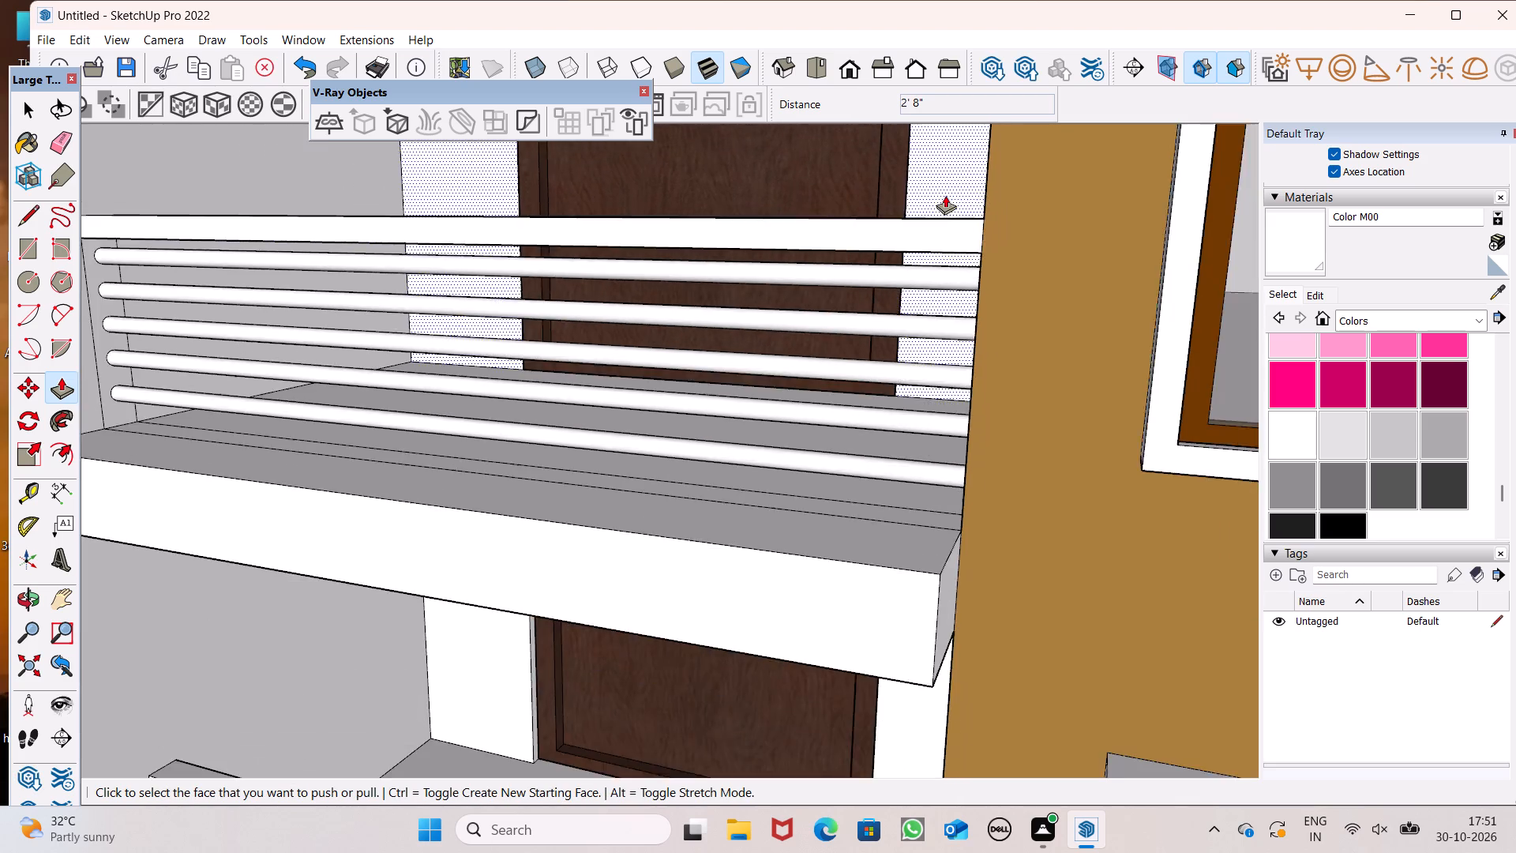
{"action": "scroll", "coordinate": [944, 195], "scroll_direction": "down", "scroll_amount": 12}
{"action": "middle_click_drag", "start_coordinate": [966, 424], "coordinate": [856, 423]}
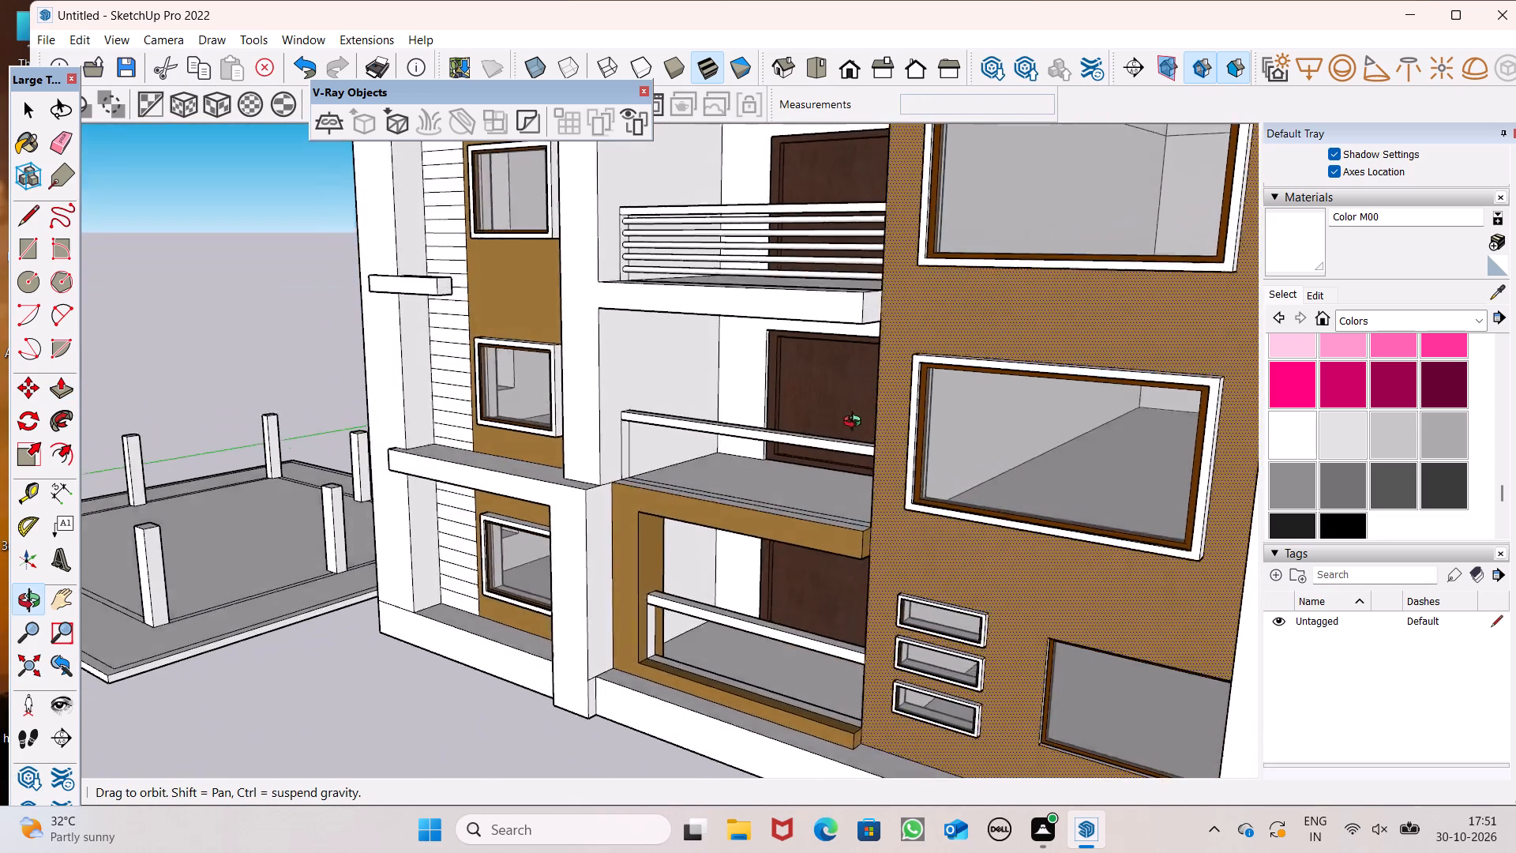
{"action": "middle_click_drag", "start_coordinate": [856, 423], "coordinate": [872, 355]}
{"action": "scroll", "coordinate": [755, 281], "scroll_direction": "up", "scroll_amount": 4}
{"action": "scroll", "coordinate": [683, 256], "scroll_direction": "down", "scroll_amount": 6}
{"action": "middle_click_drag", "start_coordinate": [664, 304], "coordinate": [670, 398]}
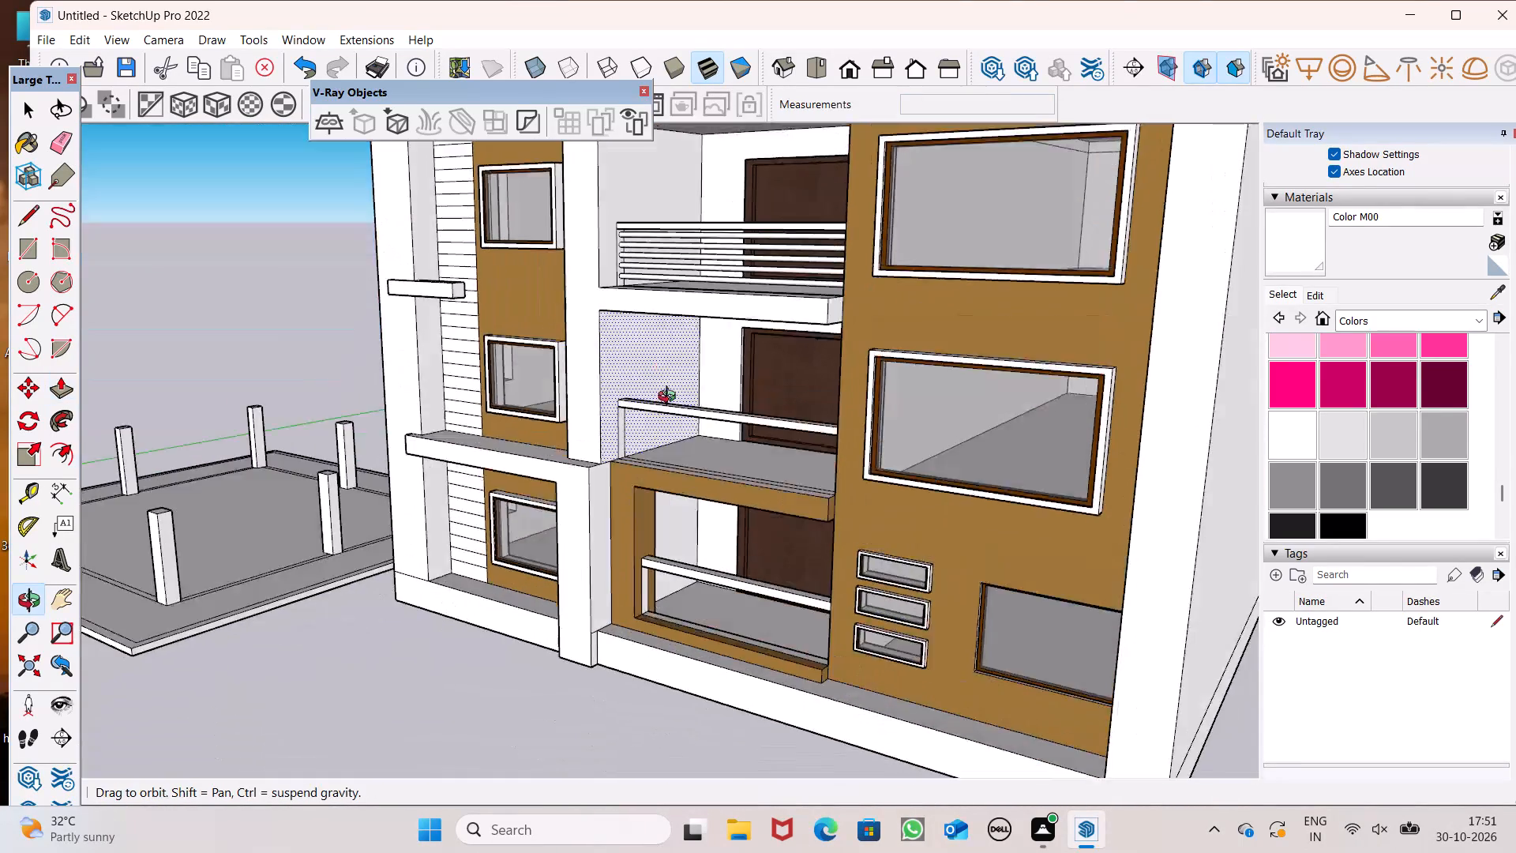
{"action": "middle_click_drag", "start_coordinate": [670, 398], "coordinate": [670, 419]}
{"action": "scroll", "coordinate": [607, 246], "scroll_direction": "up", "scroll_amount": 10}
{"action": "middle_click_drag", "start_coordinate": [749, 348], "coordinate": [637, 355]}
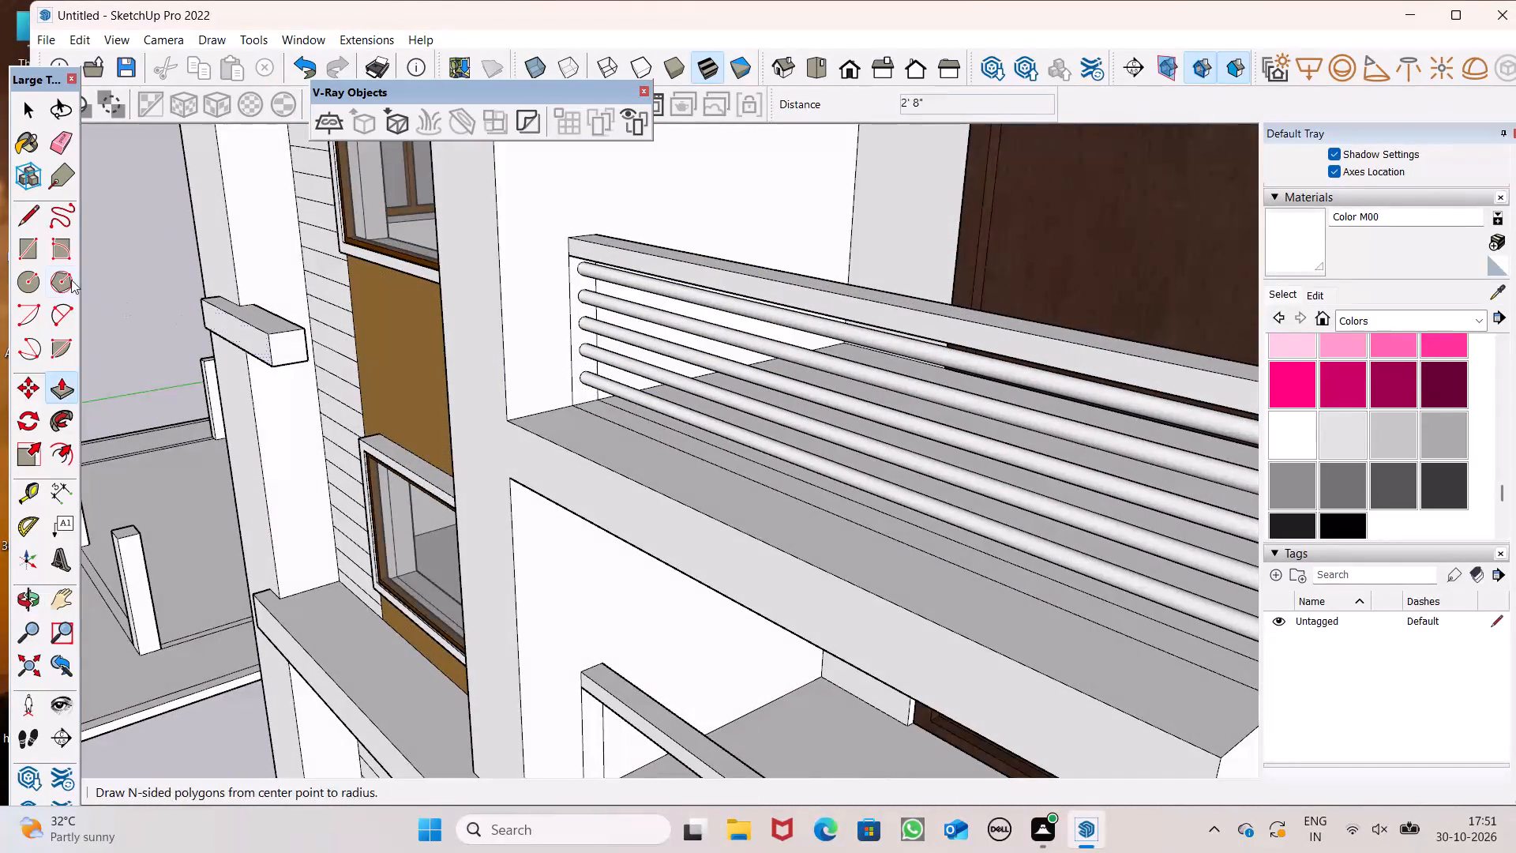
{"action": "left_click", "coordinate": [57, 157]}
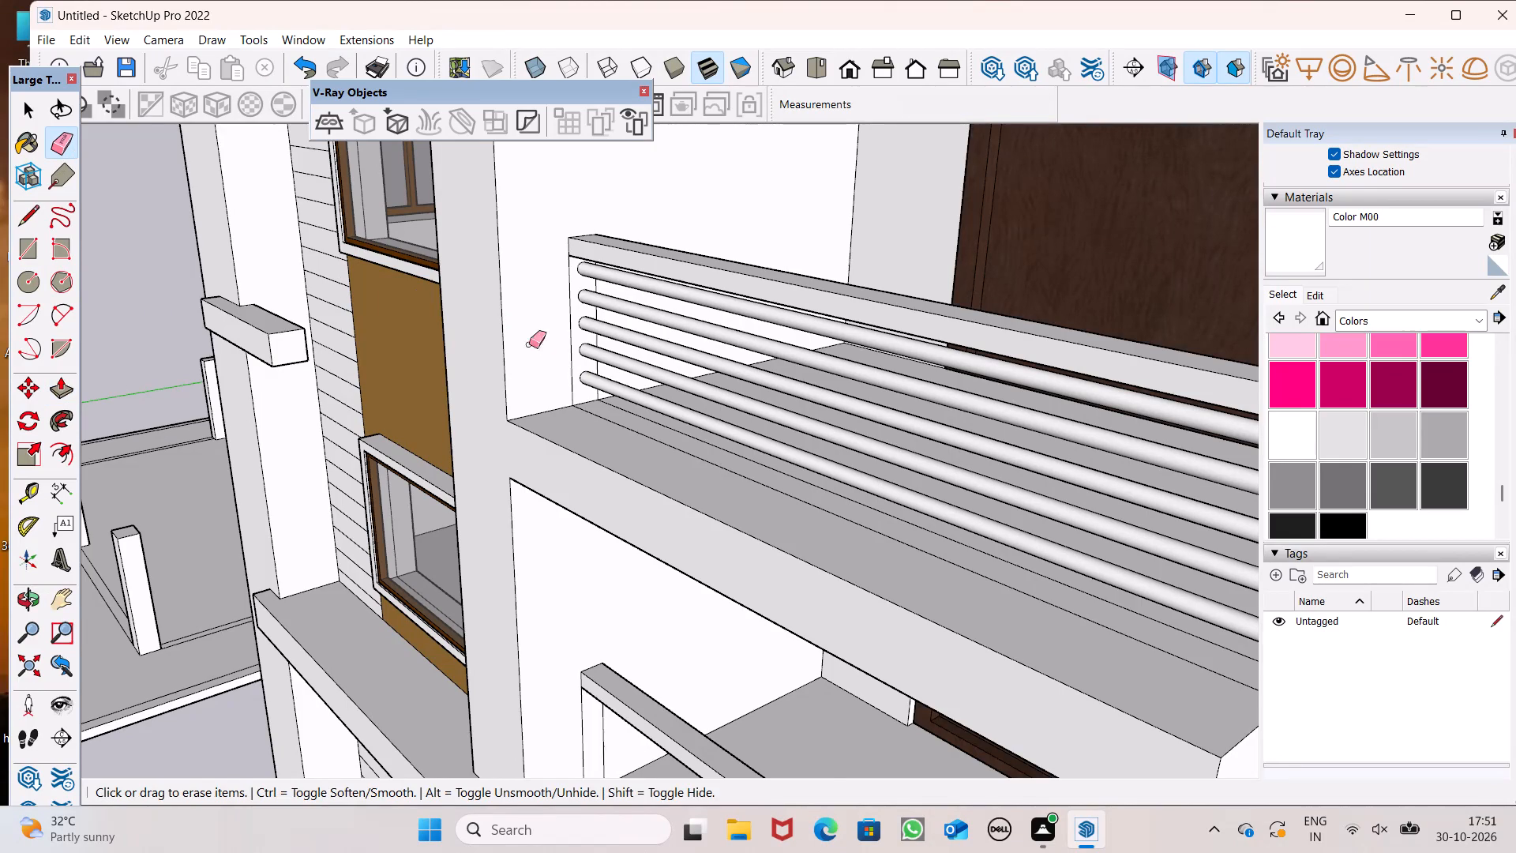
{"action": "scroll", "coordinate": [564, 362], "scroll_direction": "up", "scroll_amount": 4}
{"action": "scroll", "coordinate": [760, 483], "scroll_direction": "down", "scroll_amount": 3}
{"action": "middle_click_drag", "start_coordinate": [758, 511], "coordinate": [767, 527]}
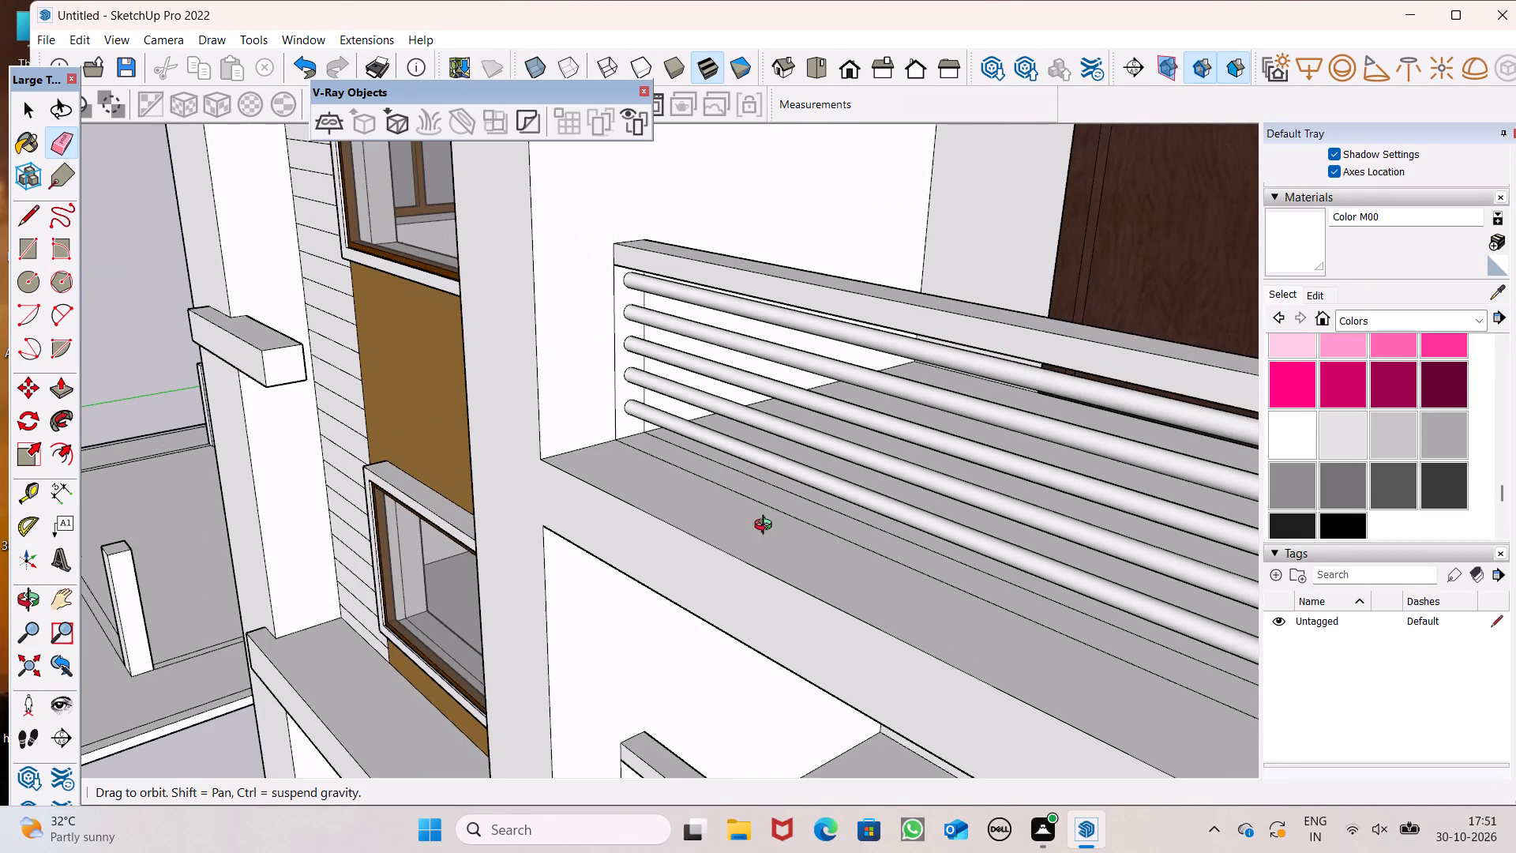
{"action": "middle_click_drag", "start_coordinate": [767, 527], "coordinate": [876, 494]}
{"action": "scroll", "coordinate": [876, 498], "scroll_direction": "up", "scroll_amount": 7}
{"action": "left_click_drag", "start_coordinate": [801, 466], "coordinate": [806, 437]}
{"action": "scroll", "coordinate": [679, 442], "scroll_direction": "down", "scroll_amount": 3}
{"action": "middle_click_drag", "start_coordinate": [589, 419], "coordinate": [616, 473]}
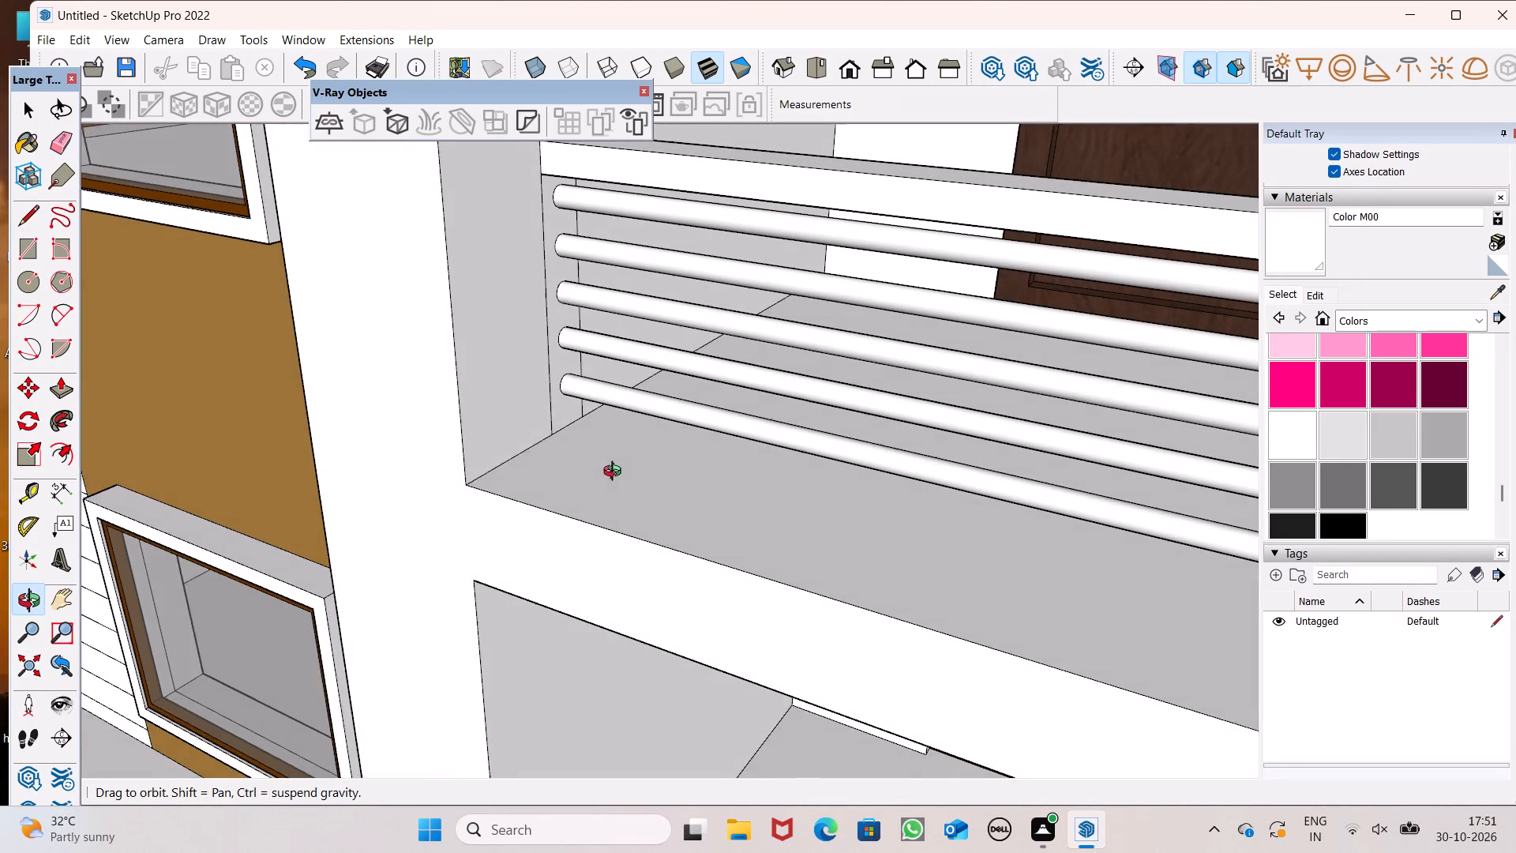
{"action": "middle_click_drag", "start_coordinate": [616, 473], "coordinate": [620, 471]}
{"action": "scroll", "coordinate": [546, 280], "scroll_direction": "up", "scroll_amount": 2}
{"action": "scroll", "coordinate": [544, 280], "scroll_direction": "down", "scroll_amount": 5}
{"action": "scroll", "coordinate": [549, 318], "scroll_direction": "up", "scroll_amount": 5}
{"action": "left_click", "coordinate": [551, 318]}
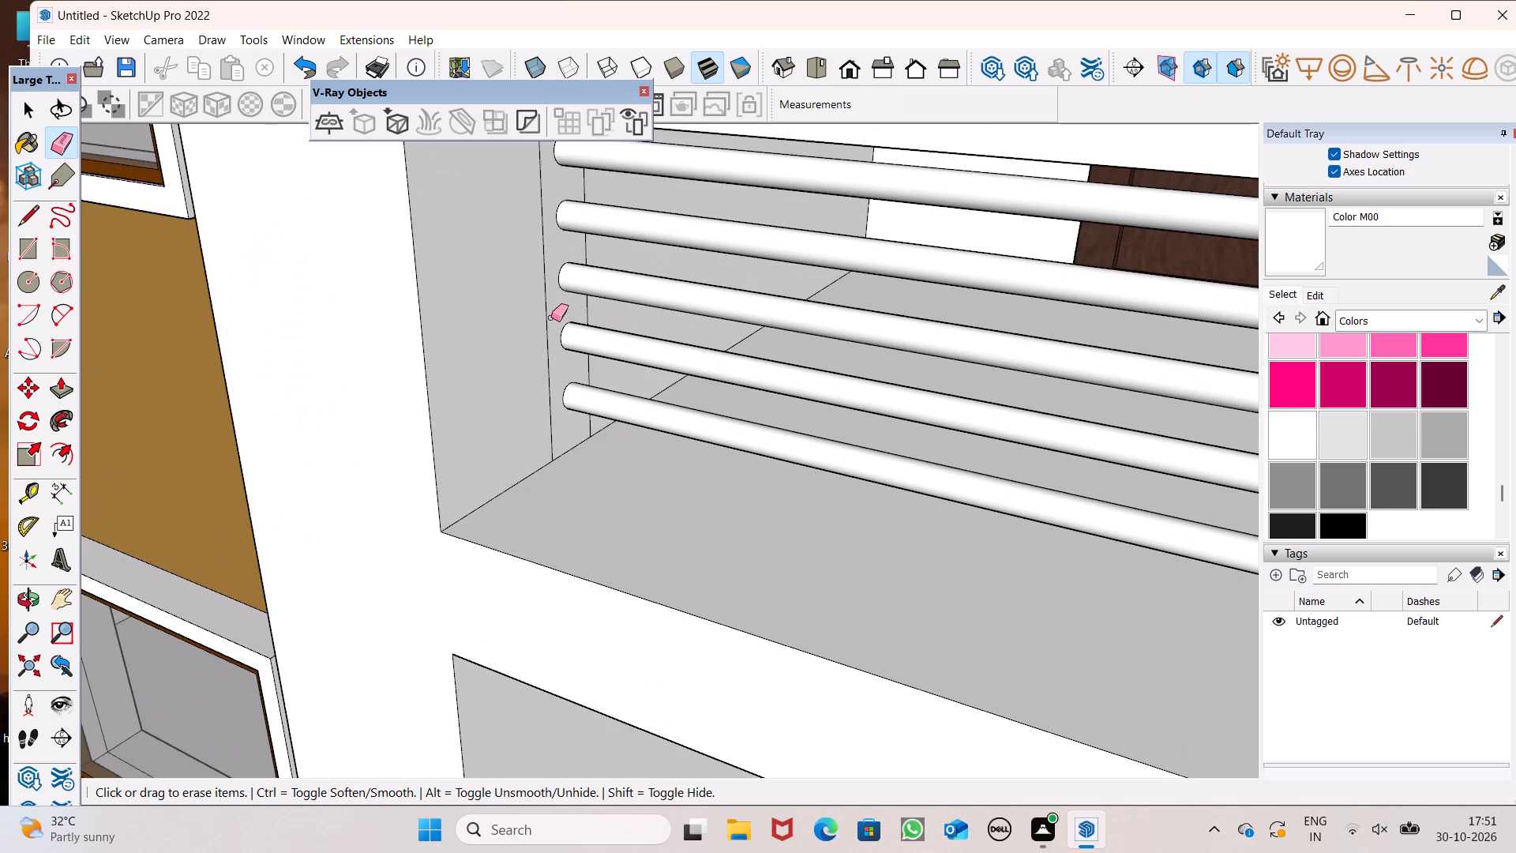
Draw a circle of about 1 1/4" radius near the base of the upright strip on the first-floor balcony's side wall.
{"action": "scroll", "coordinate": [617, 318], "scroll_direction": "down", "scroll_amount": 9}
{"action": "middle_click_drag", "start_coordinate": [472, 322], "coordinate": [696, 271]}
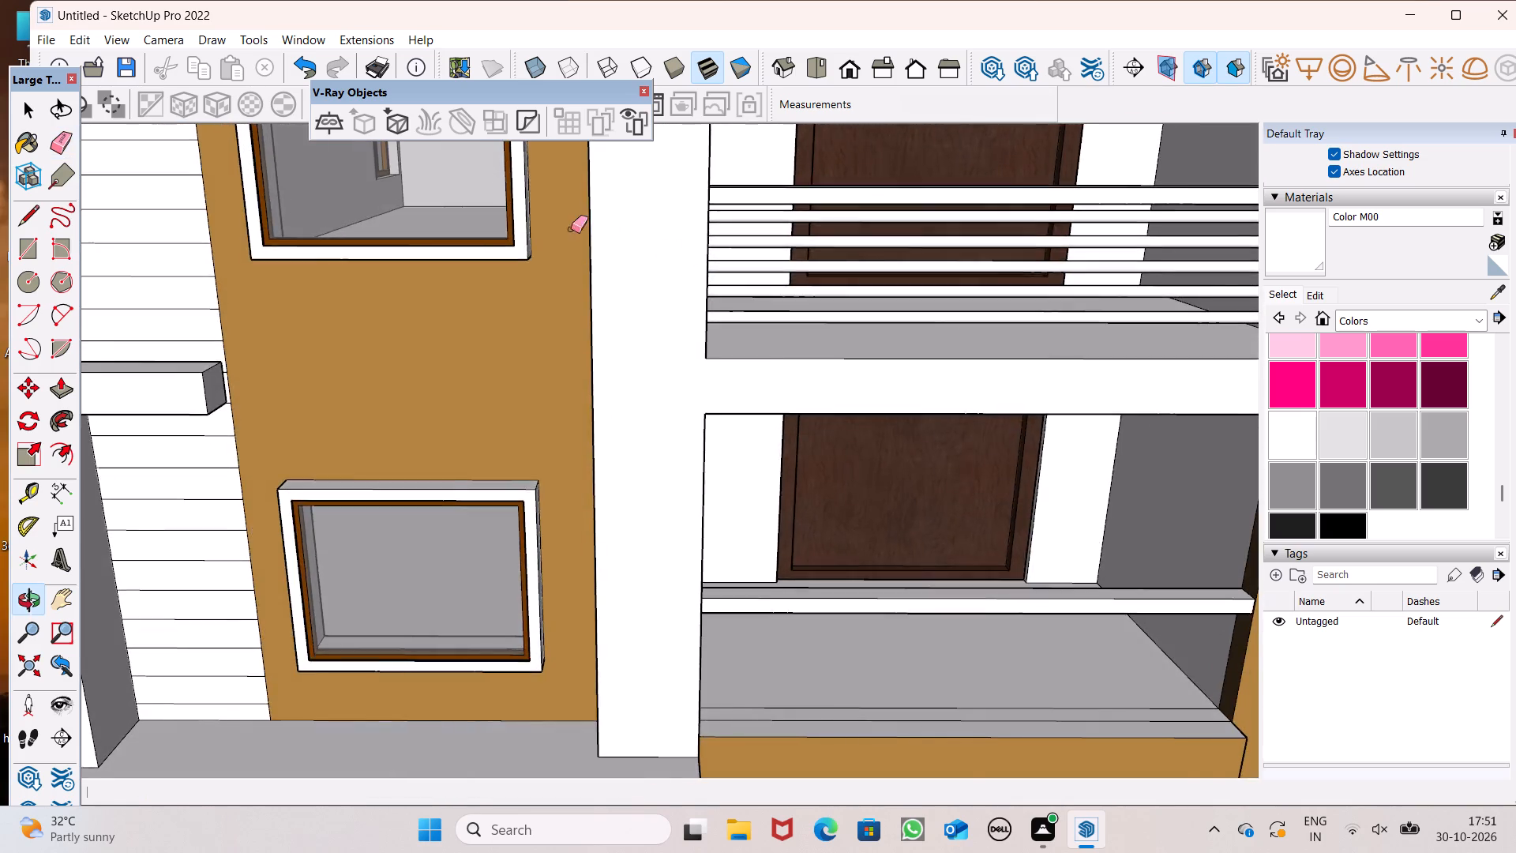
{"action": "scroll", "coordinate": [506, 276], "scroll_direction": "down", "scroll_amount": 6}
{"action": "middle_click_drag", "start_coordinate": [707, 363], "coordinate": [1116, 295]}
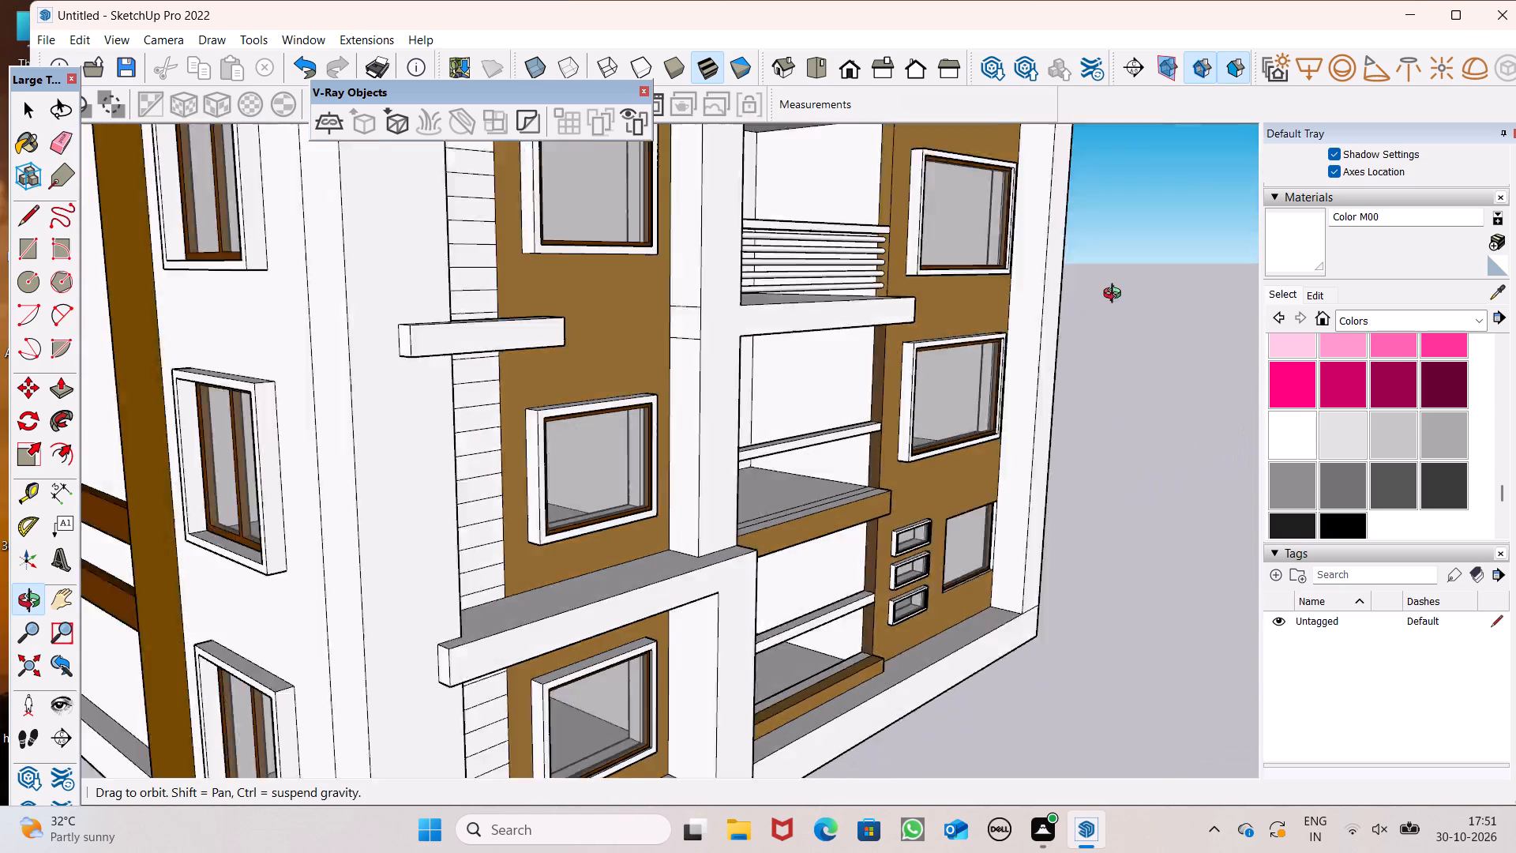
{"action": "middle_click_drag", "start_coordinate": [1116, 295], "coordinate": [391, 344]}
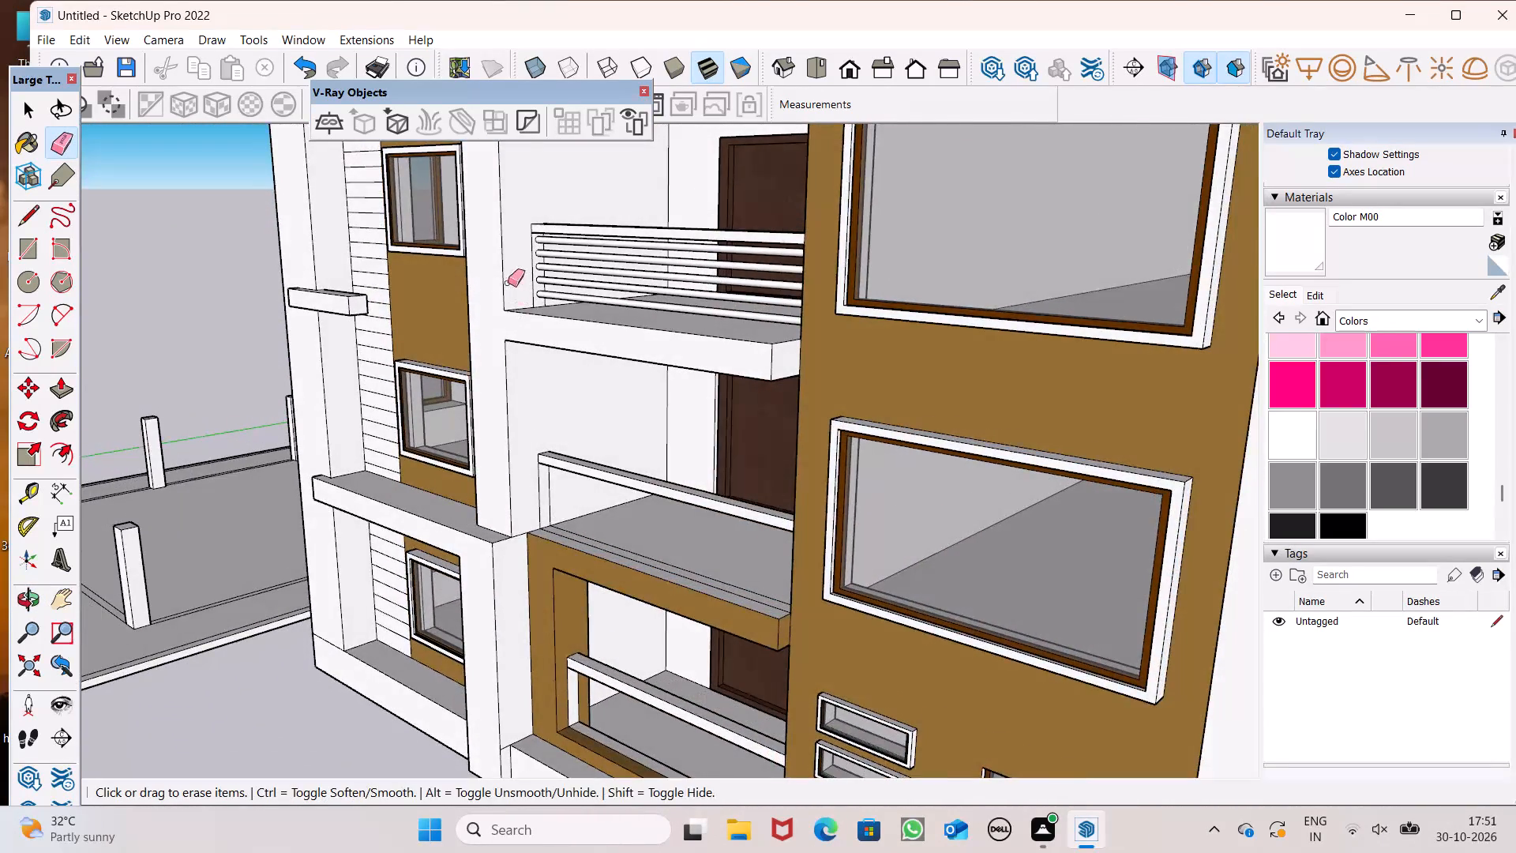
{"action": "scroll", "coordinate": [508, 283], "scroll_direction": "down", "scroll_amount": 3}
{"action": "scroll", "coordinate": [534, 494], "scroll_direction": "up", "scroll_amount": 6}
{"action": "middle_click_drag", "start_coordinate": [630, 482], "coordinate": [453, 433]}
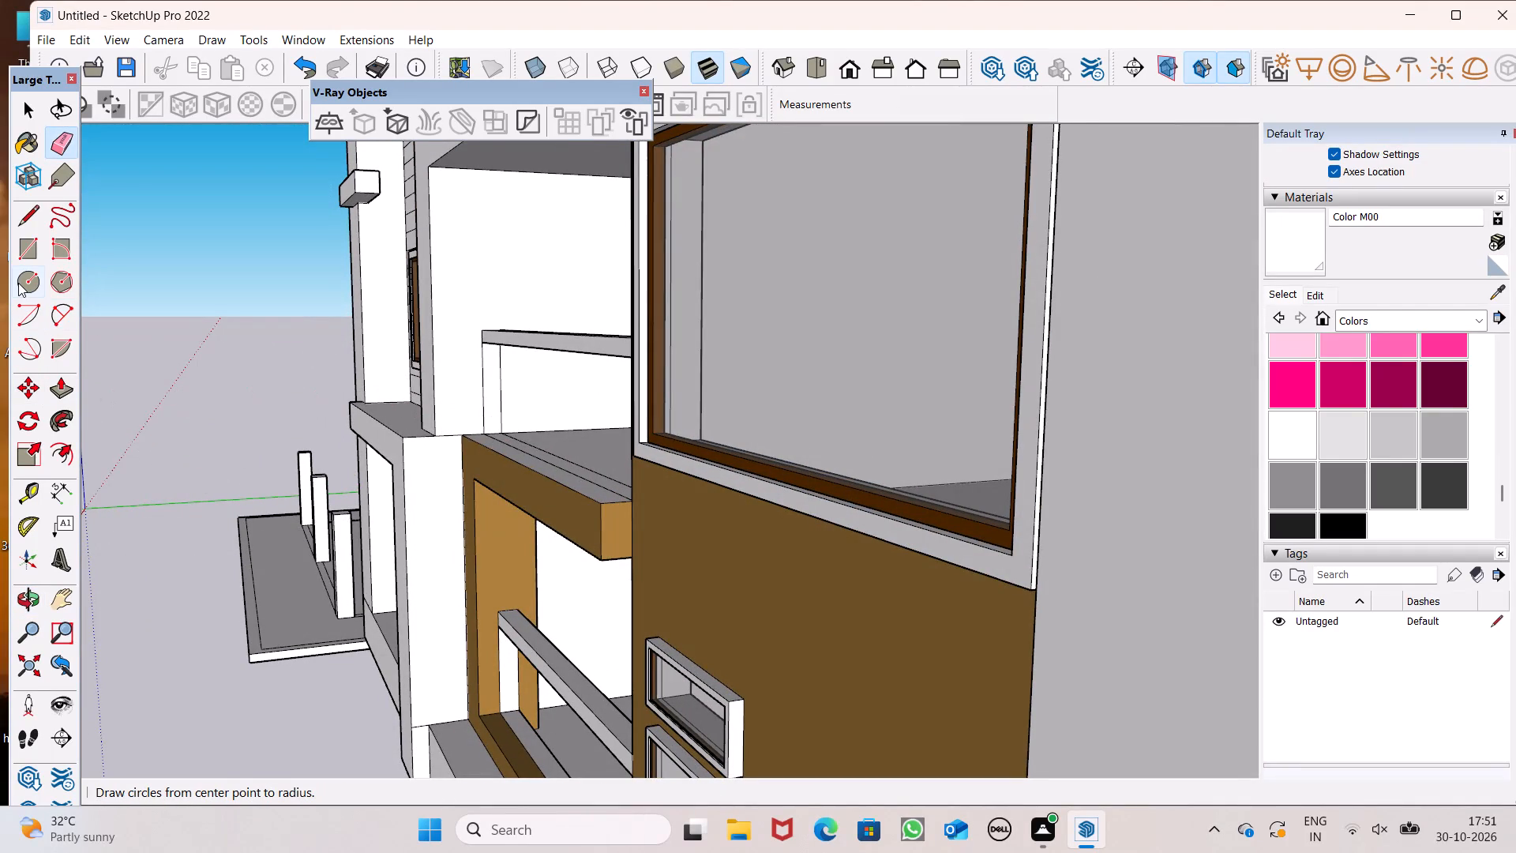
{"action": "left_click", "coordinate": [29, 278]}
{"action": "scroll", "coordinate": [553, 367], "scroll_direction": "down", "scroll_amount": 1}
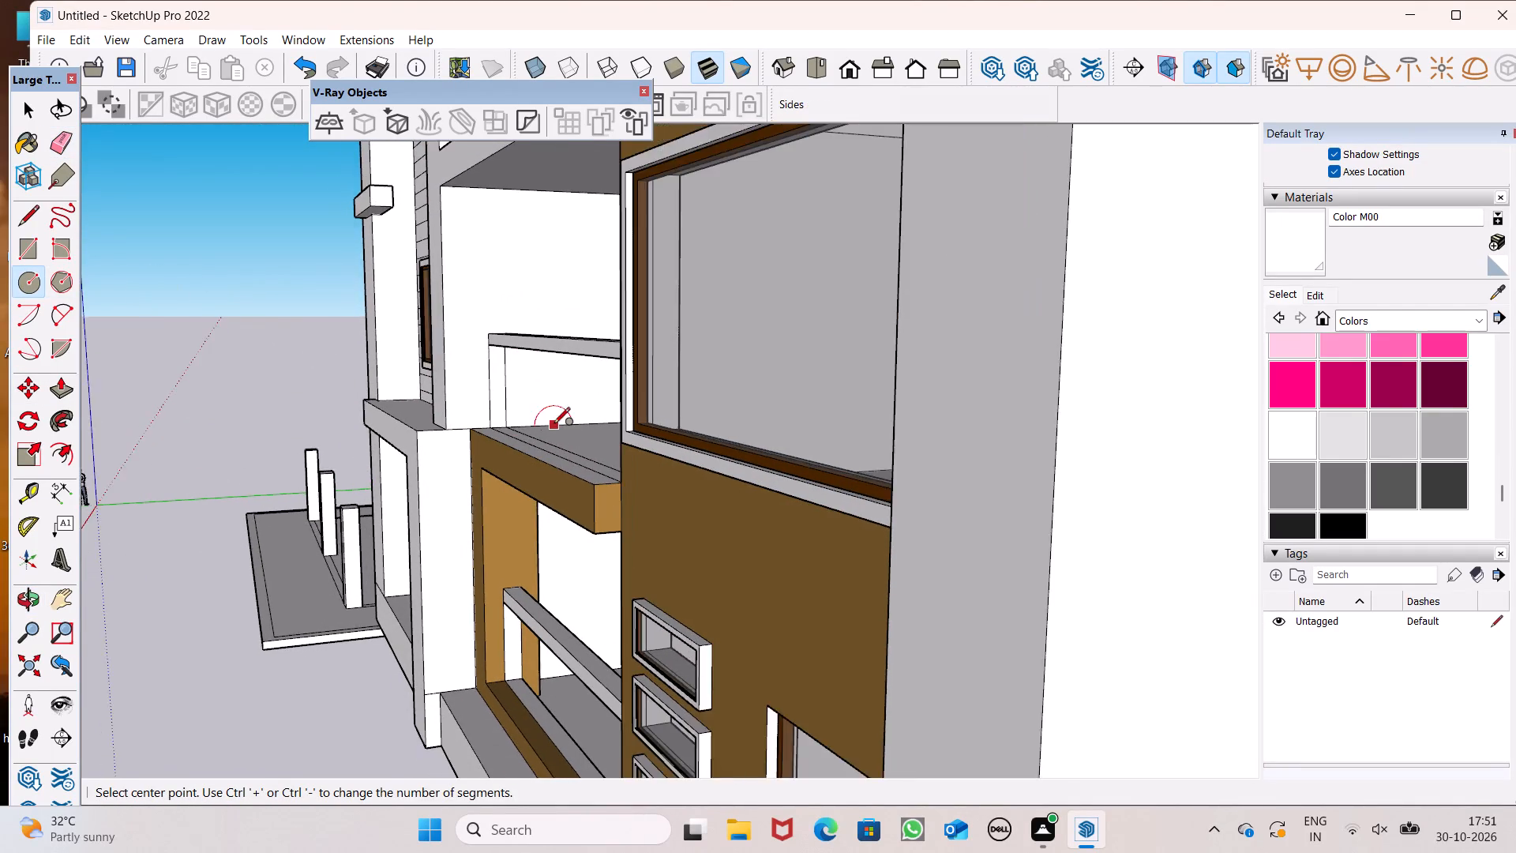
{"action": "middle_click_drag", "start_coordinate": [553, 425], "coordinate": [539, 415]}
{"action": "scroll", "coordinate": [474, 374], "scroll_direction": "up", "scroll_amount": 5}
{"action": "middle_click", "coordinate": [618, 456]}
{"action": "scroll", "coordinate": [611, 453], "scroll_direction": "up", "scroll_amount": 1}
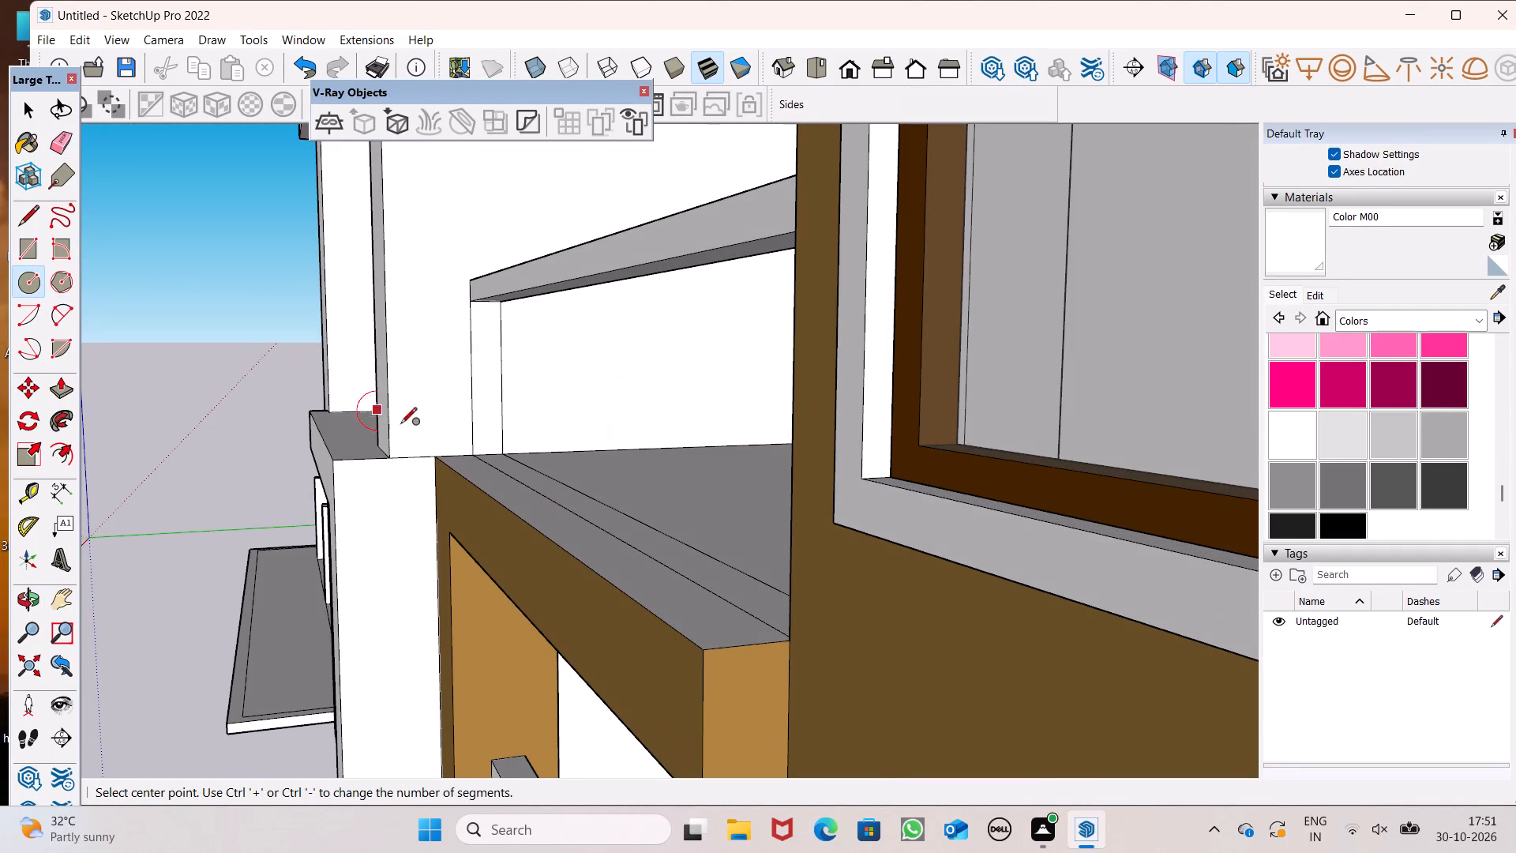
{"action": "scroll", "coordinate": [525, 423], "scroll_direction": "up", "scroll_amount": 3}
{"action": "scroll", "coordinate": [515, 419], "scroll_direction": "down", "scroll_amount": 3}
{"action": "middle_click_drag", "start_coordinate": [554, 435], "coordinate": [542, 425]}
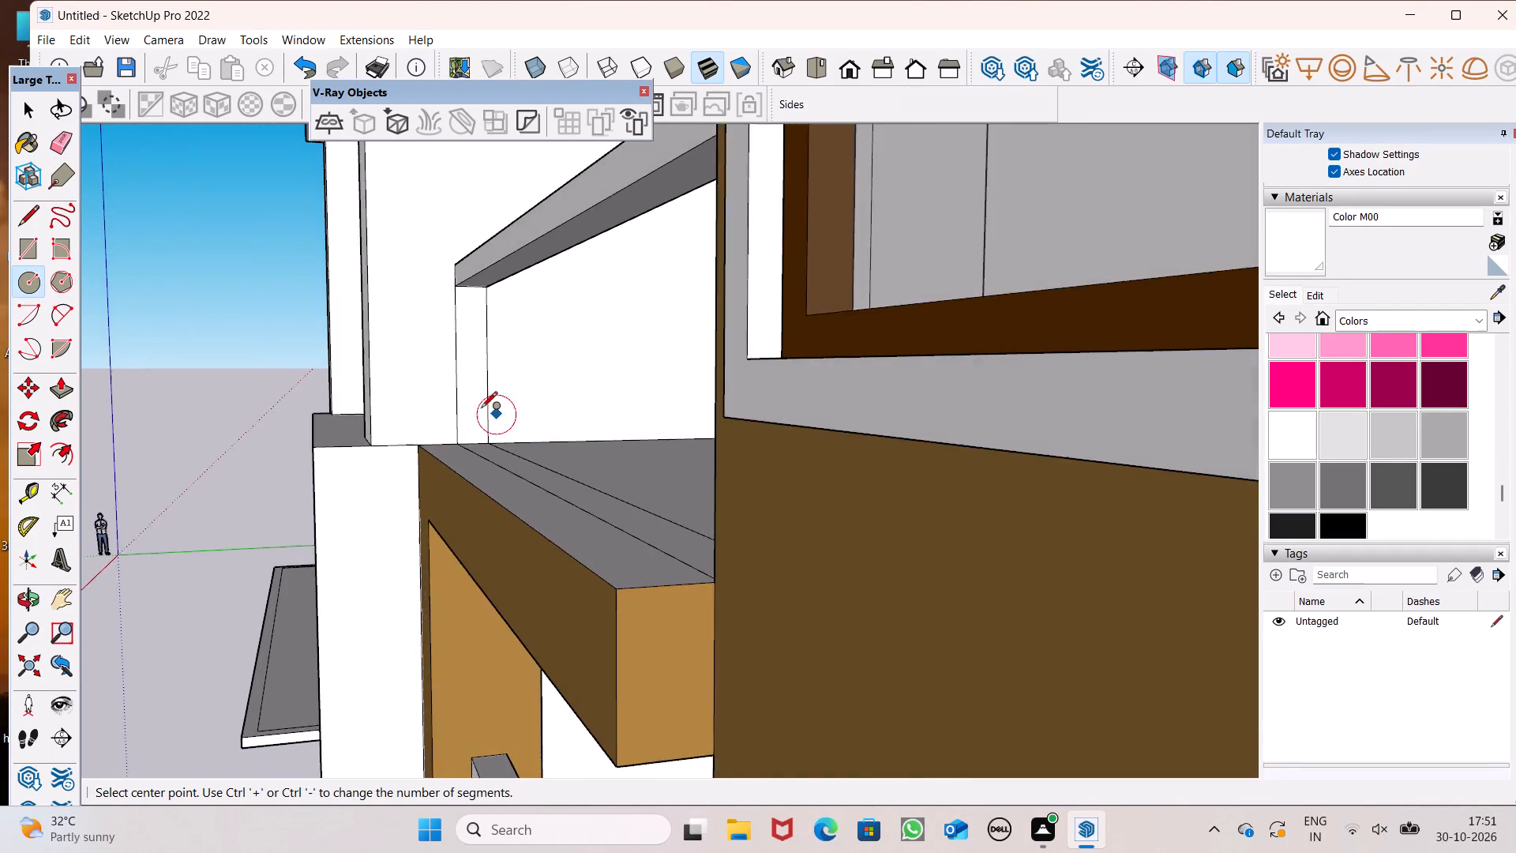
{"action": "scroll", "coordinate": [481, 409], "scroll_direction": "up", "scroll_amount": 7}
{"action": "scroll", "coordinate": [489, 433], "scroll_direction": "down", "scroll_amount": 3}
{"action": "scroll", "coordinate": [497, 448], "scroll_direction": "up", "scroll_amount": 1}
{"action": "scroll", "coordinate": [497, 449], "scroll_direction": "down", "scroll_amount": 1}
{"action": "middle_click_drag", "start_coordinate": [497, 450], "coordinate": [497, 470]}
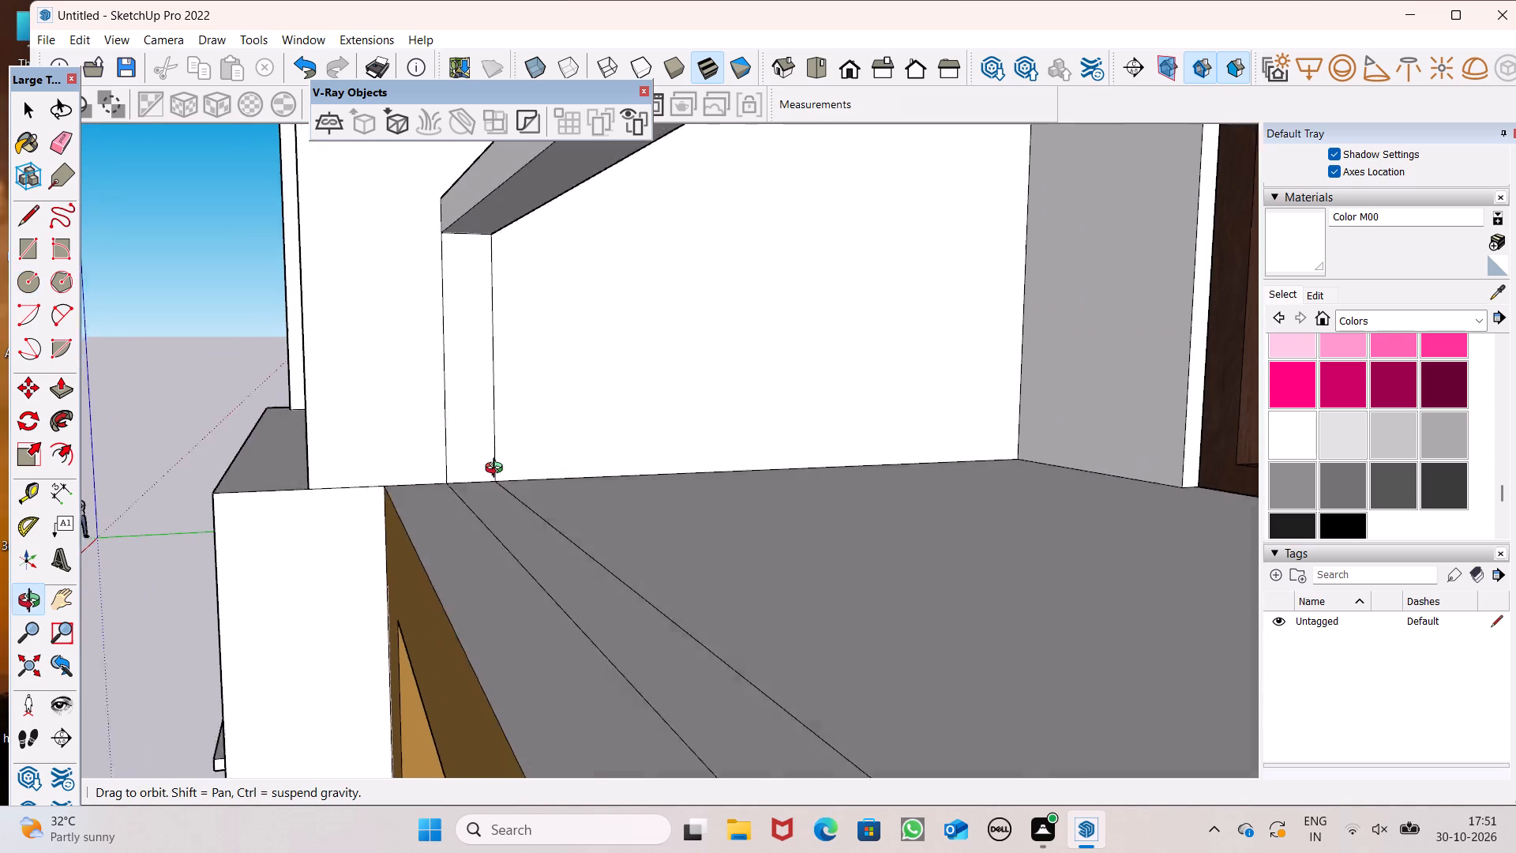
{"action": "middle_click_drag", "start_coordinate": [497, 470], "coordinate": [471, 474]}
{"action": "scroll", "coordinate": [452, 425], "scroll_direction": "up", "scroll_amount": 1}
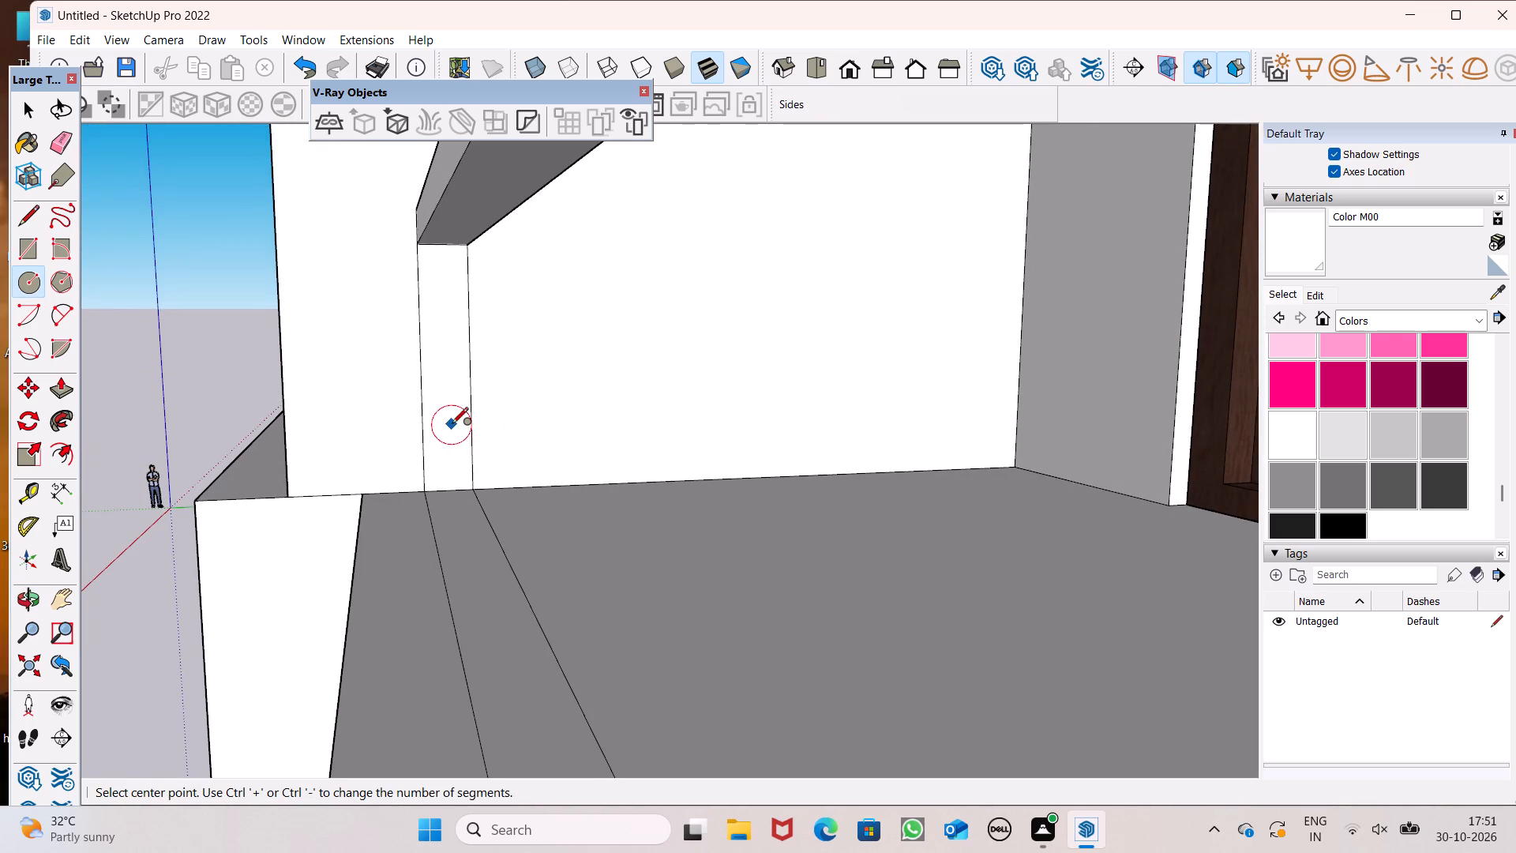
{"action": "scroll", "coordinate": [448, 446], "scroll_direction": "down", "scroll_amount": 2}
{"action": "middle_click_drag", "start_coordinate": [446, 449], "coordinate": [474, 422]}
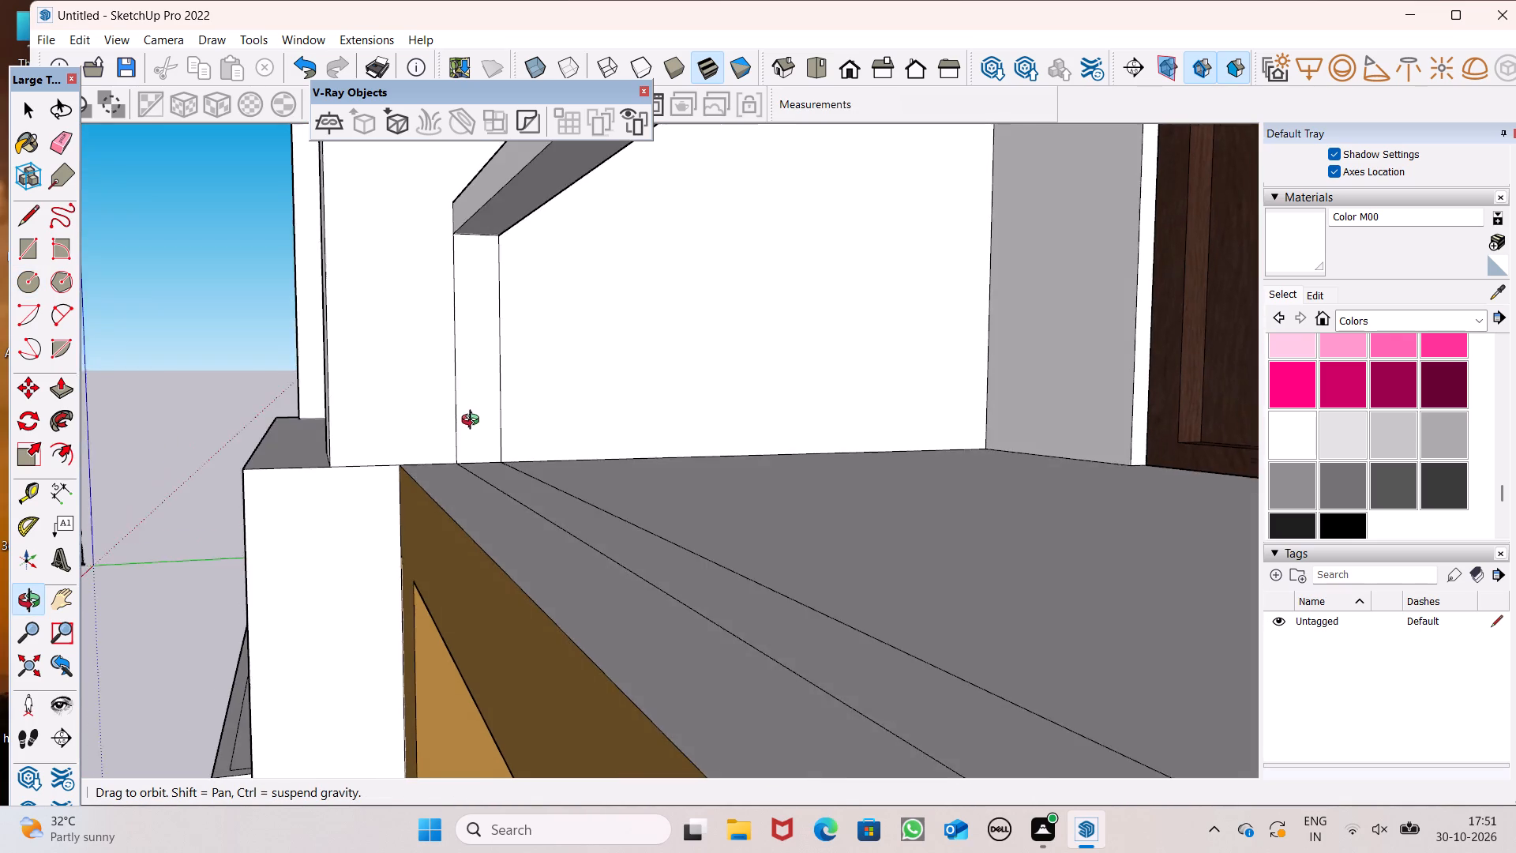
{"action": "middle_click_drag", "start_coordinate": [474, 422], "coordinate": [442, 438]}
{"action": "scroll", "coordinate": [442, 438], "scroll_direction": "up", "scroll_amount": 4}
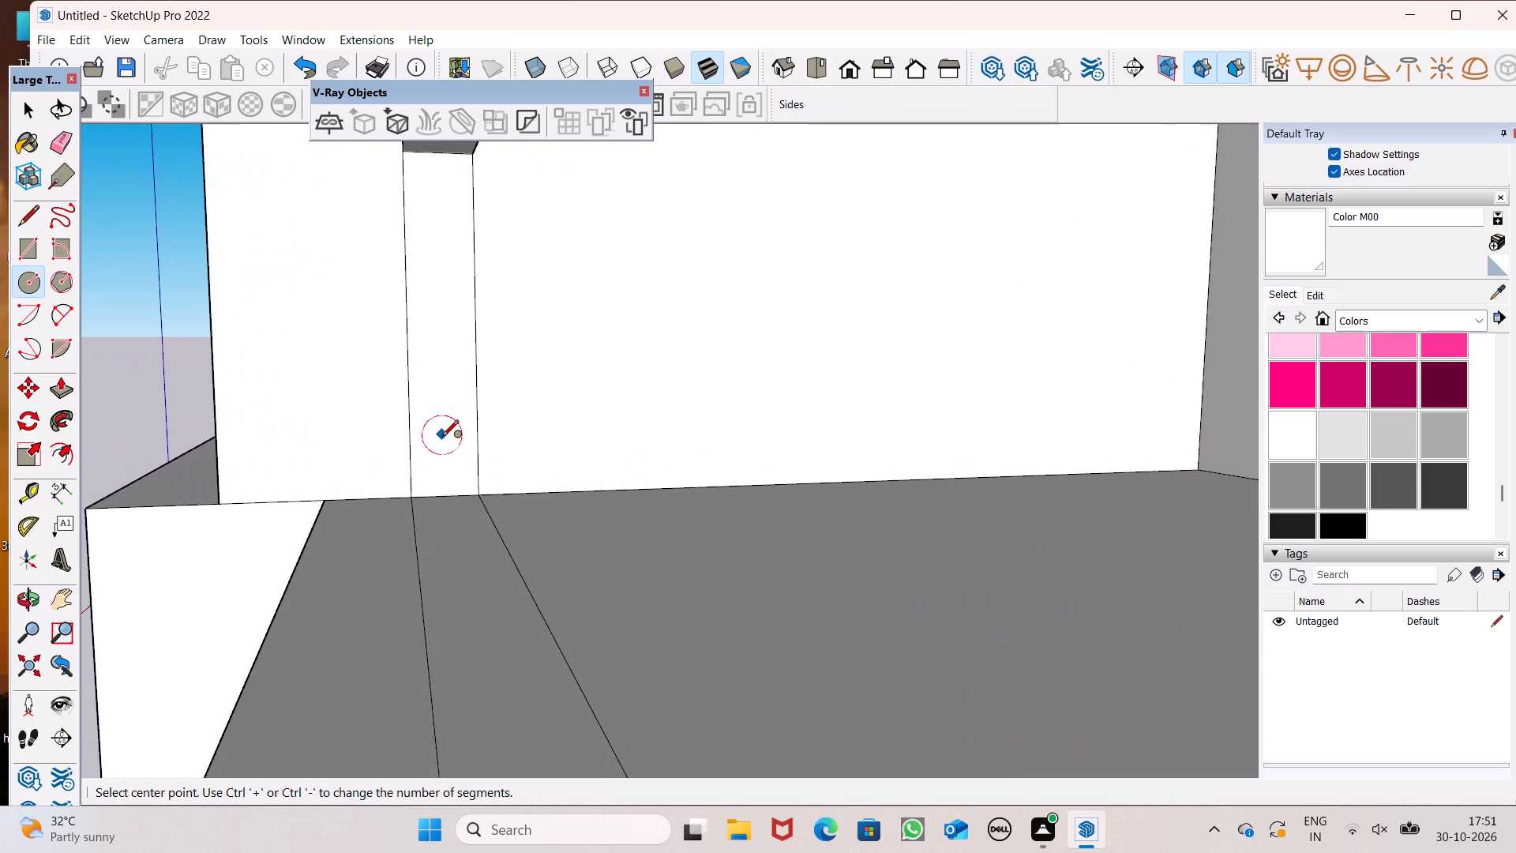
{"action": "scroll", "coordinate": [442, 442], "scroll_direction": "down", "scroll_amount": 4}
{"action": "scroll", "coordinate": [441, 270], "scroll_direction": "up", "scroll_amount": 7}
{"action": "scroll", "coordinate": [468, 456], "scroll_direction": "down", "scroll_amount": 1}
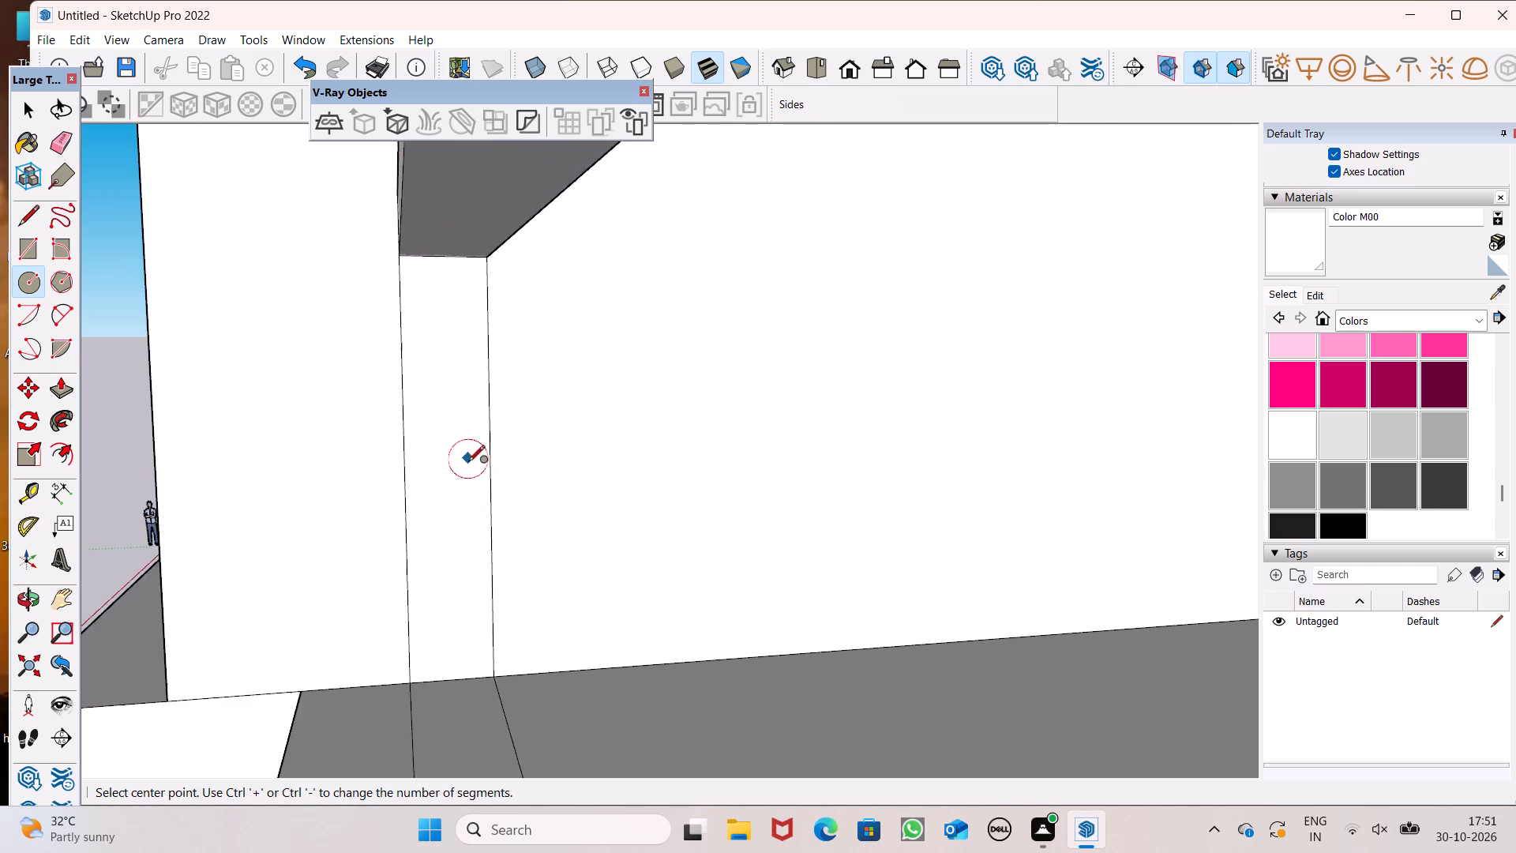
{"action": "scroll", "coordinate": [468, 463], "scroll_direction": "down", "scroll_amount": 2}
{"action": "scroll", "coordinate": [467, 318], "scroll_direction": "up", "scroll_amount": 3}
{"action": "scroll", "coordinate": [452, 607], "scroll_direction": "down", "scroll_amount": 4}
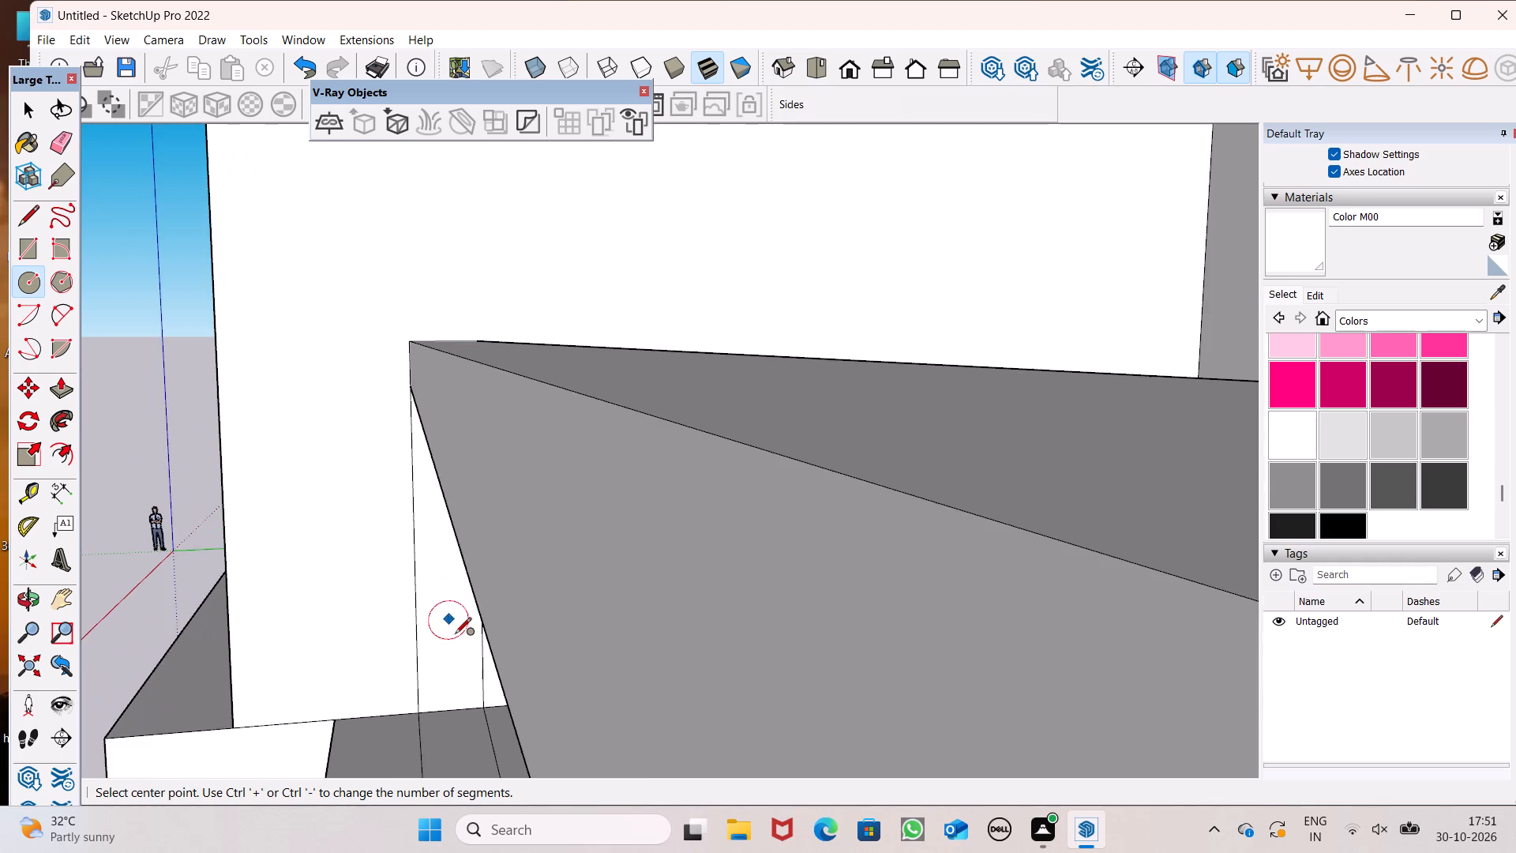
{"action": "middle_click_drag", "start_coordinate": [460, 638], "coordinate": [462, 589]}
{"action": "scroll", "coordinate": [457, 637], "scroll_direction": "up", "scroll_amount": 3}
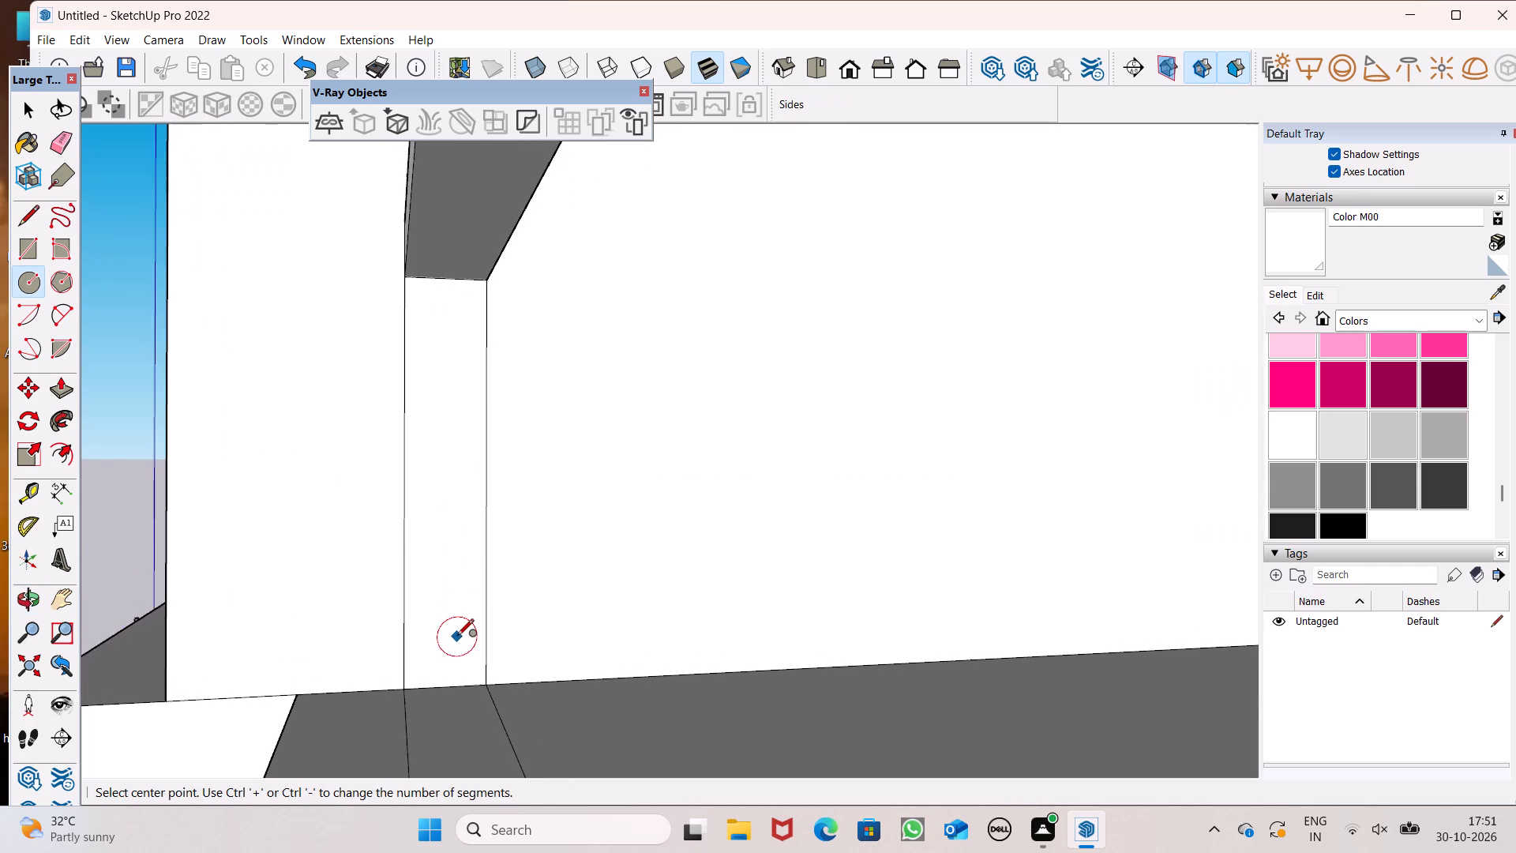
{"action": "middle_click_drag", "start_coordinate": [450, 626], "coordinate": [418, 629]}
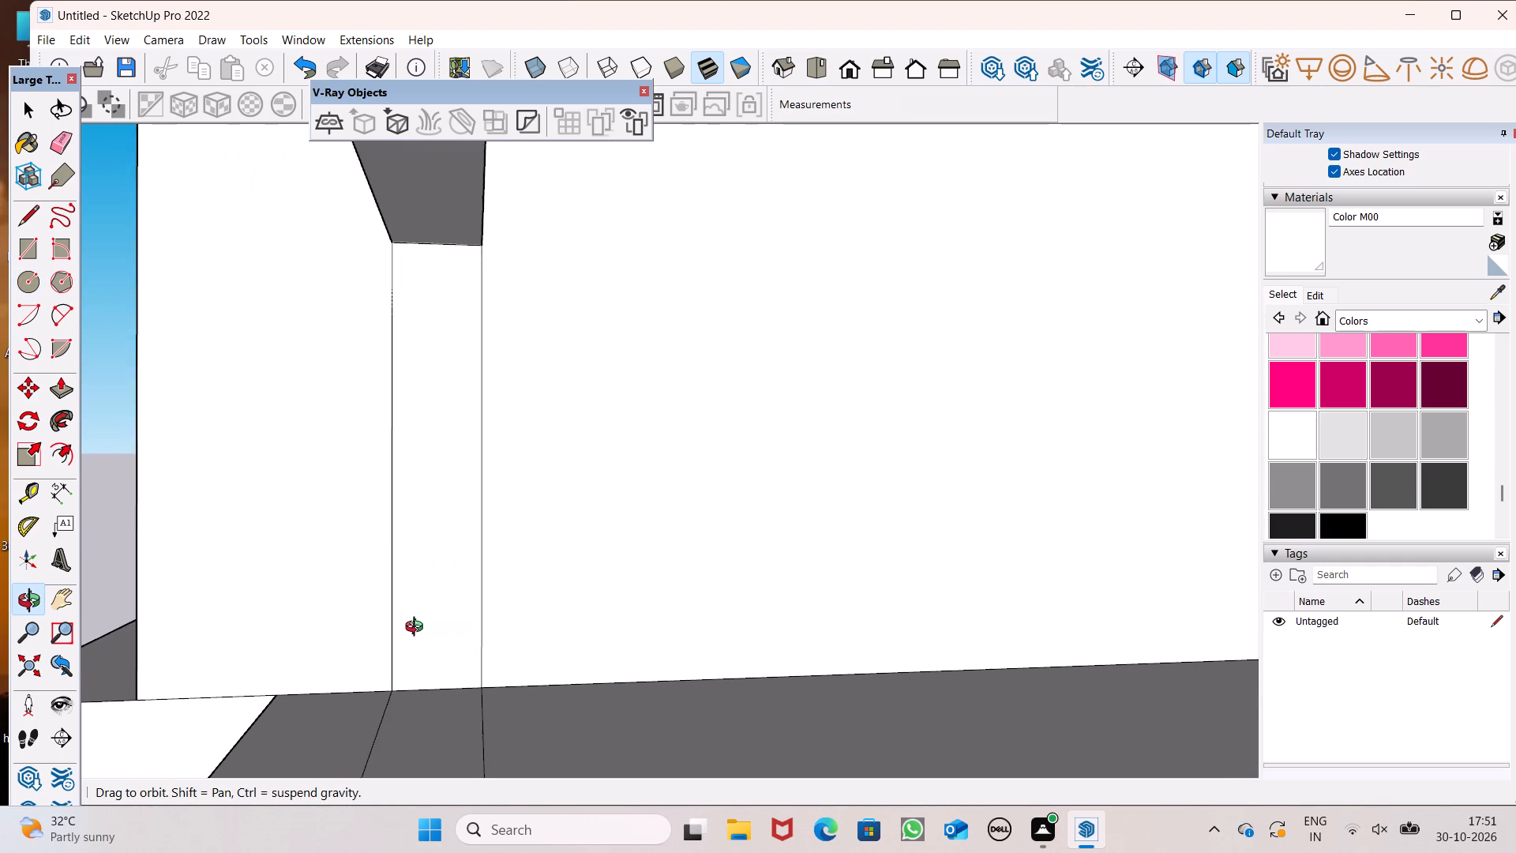
{"action": "middle_click_drag", "start_coordinate": [418, 629], "coordinate": [441, 626]}
{"action": "scroll", "coordinate": [452, 615], "scroll_direction": "up", "scroll_amount": 1}
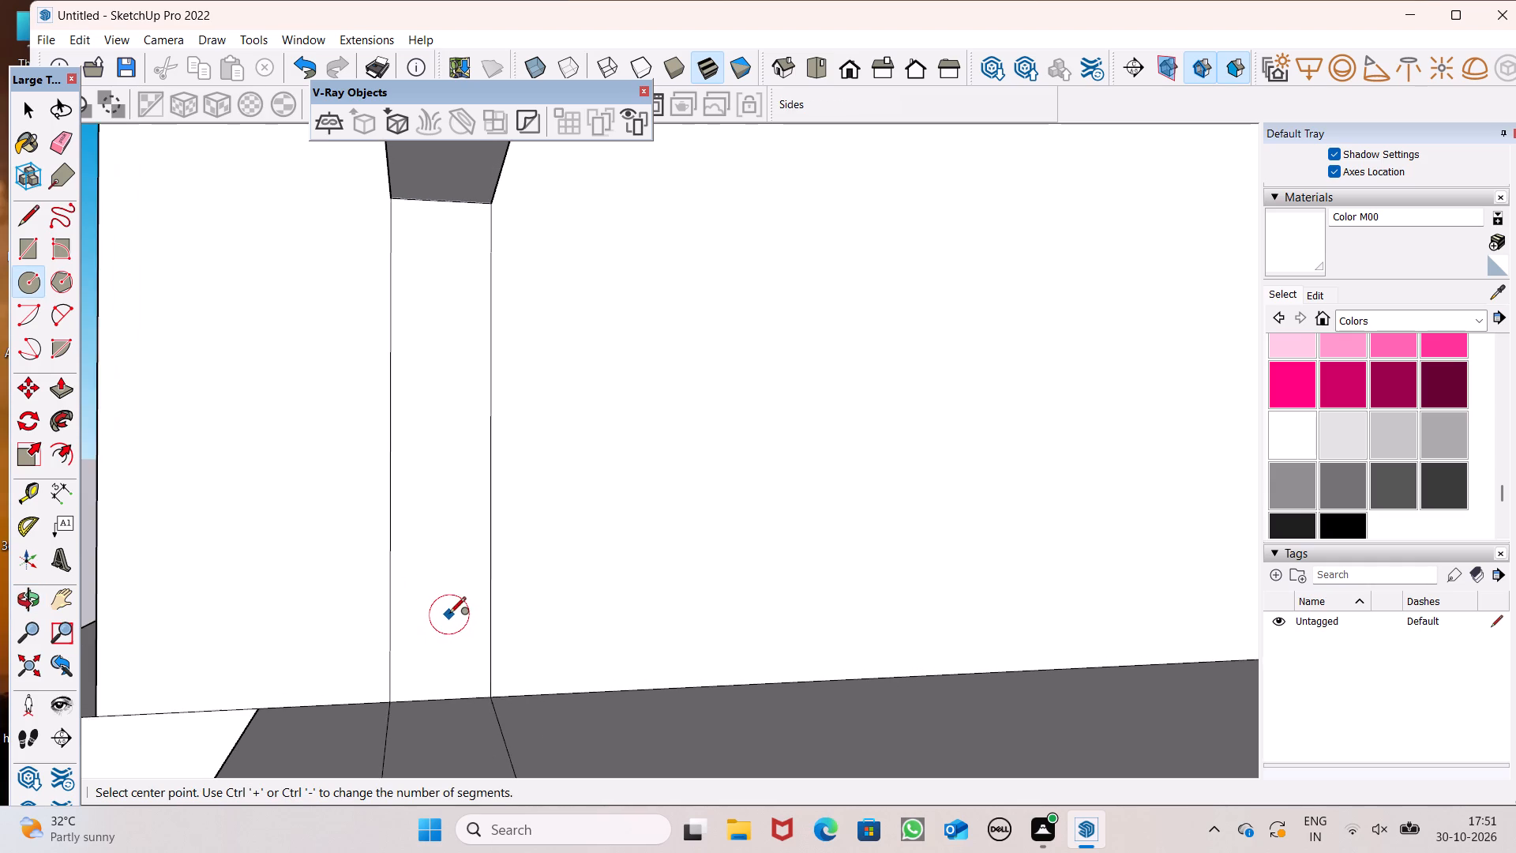
{"action": "scroll", "coordinate": [449, 614], "scroll_direction": "up", "scroll_amount": 2}
{"action": "scroll", "coordinate": [437, 623], "scroll_direction": "down", "scroll_amount": 3}
{"action": "middle_click_drag", "start_coordinate": [447, 629], "coordinate": [448, 618]}
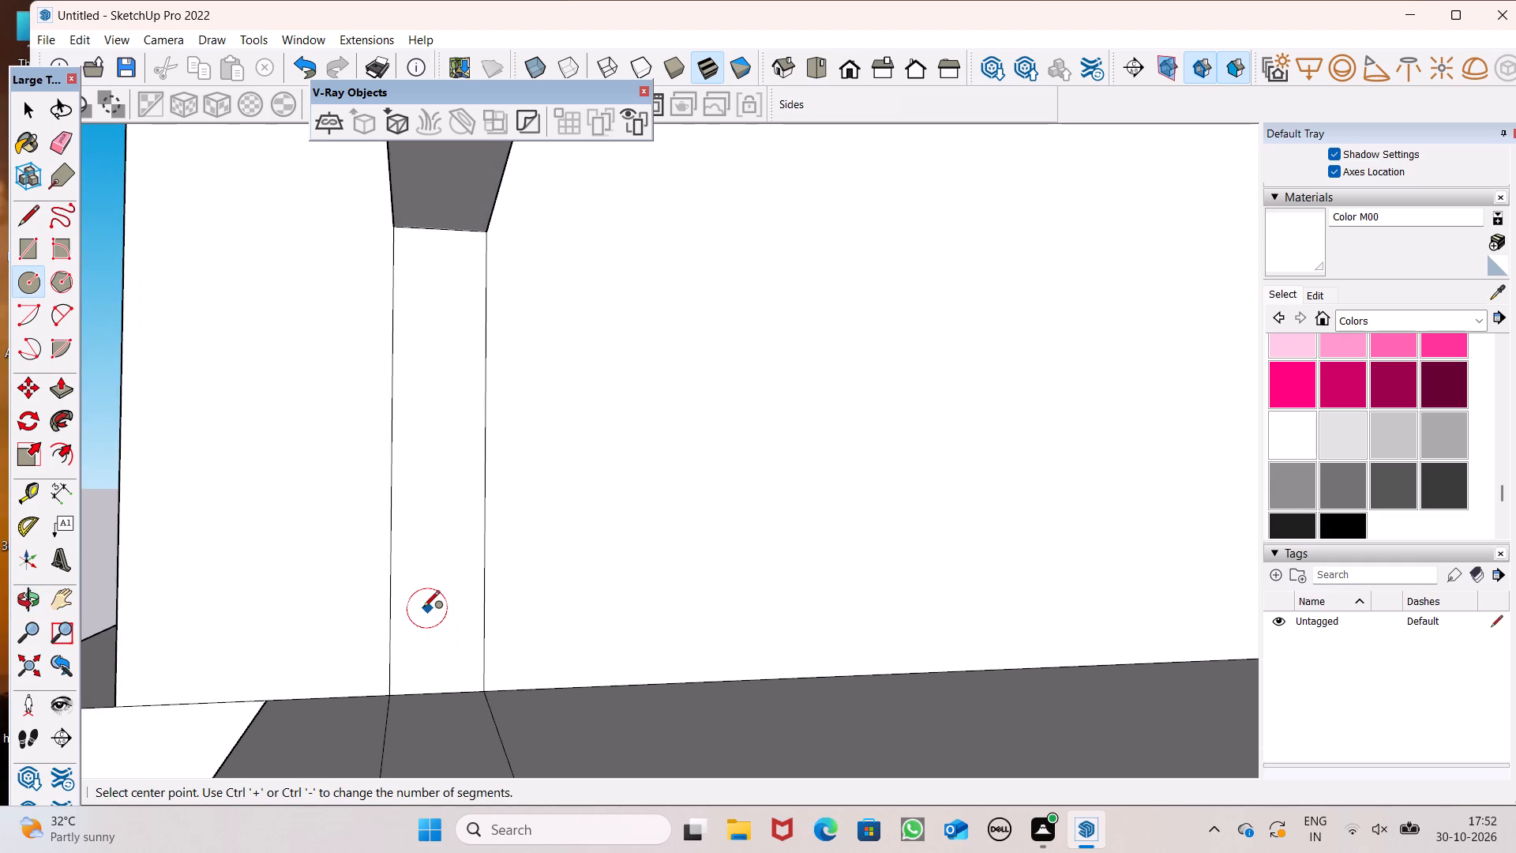
{"action": "left_click", "coordinate": [437, 617]}
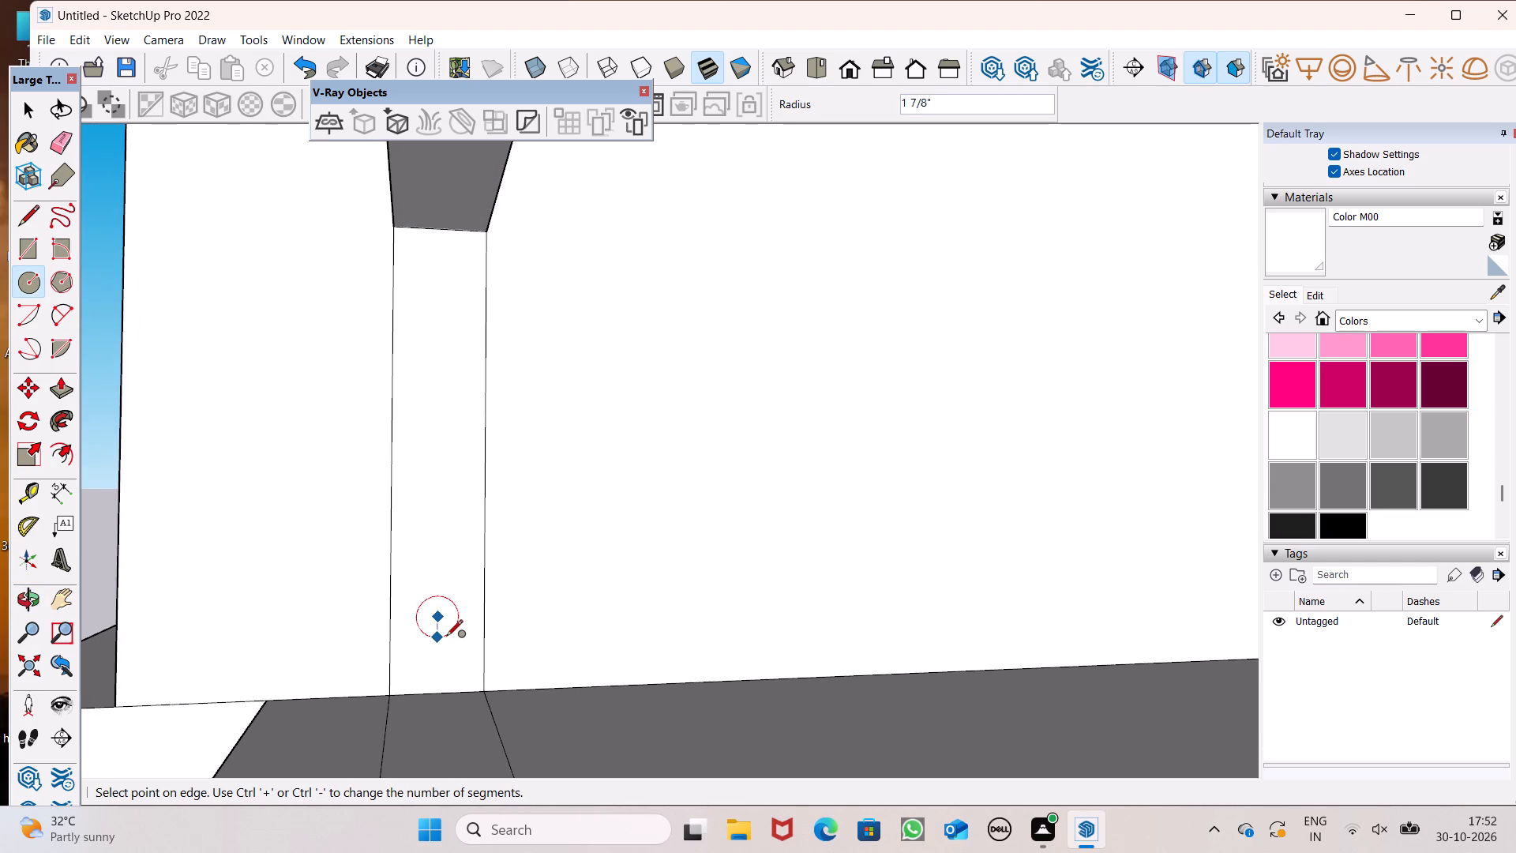
{"action": "left_click", "coordinate": [442, 630]}
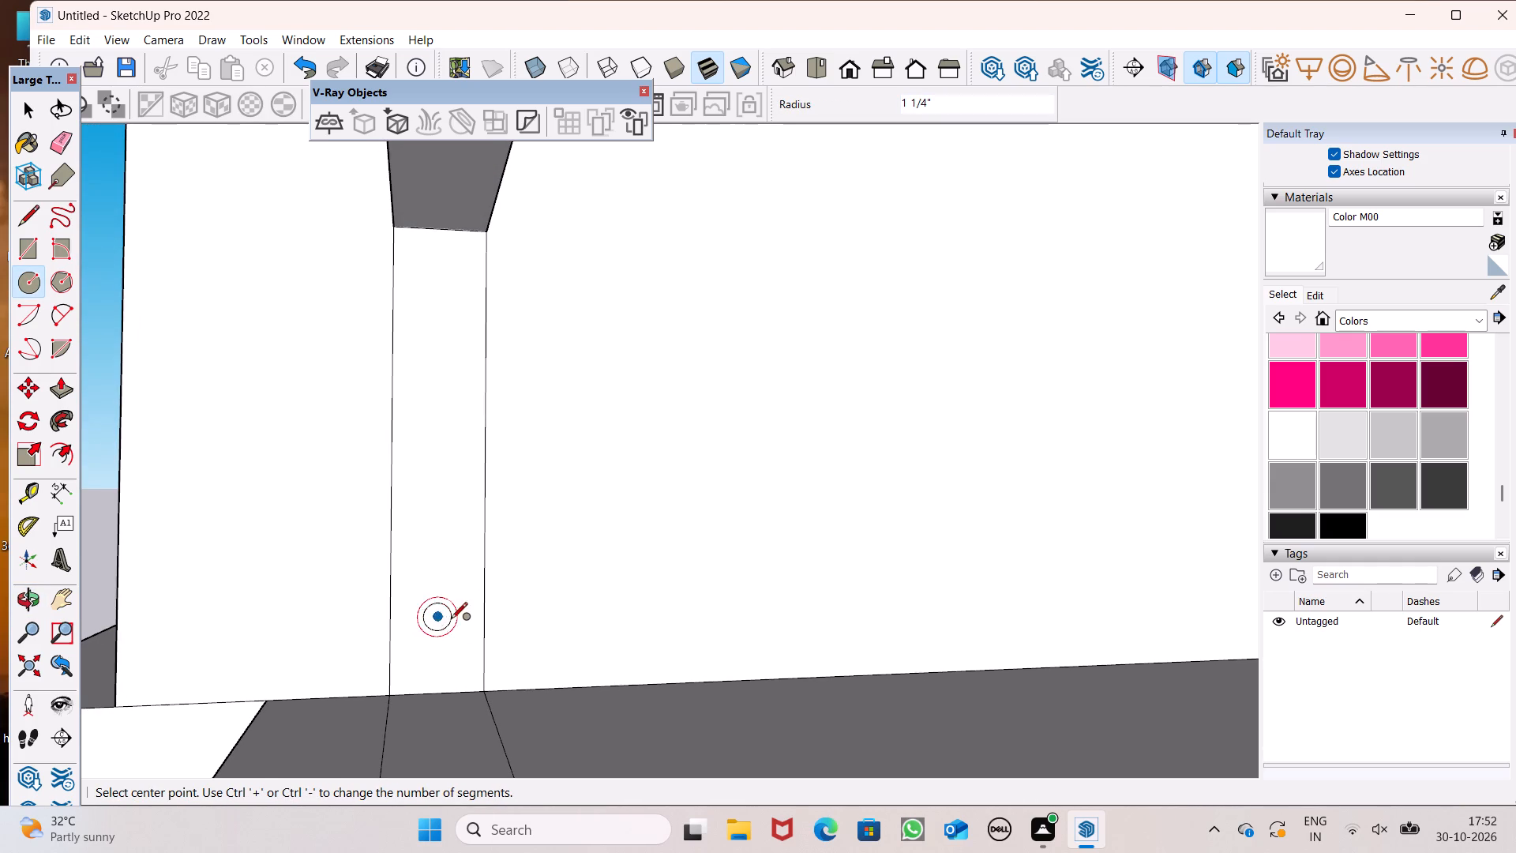
{"action": "scroll", "coordinate": [464, 610], "scroll_direction": "down", "scroll_amount": 4}
{"action": "middle_click_drag", "start_coordinate": [495, 652], "coordinate": [605, 700]}
{"action": "scroll", "coordinate": [567, 710], "scroll_direction": "up", "scroll_amount": 1}
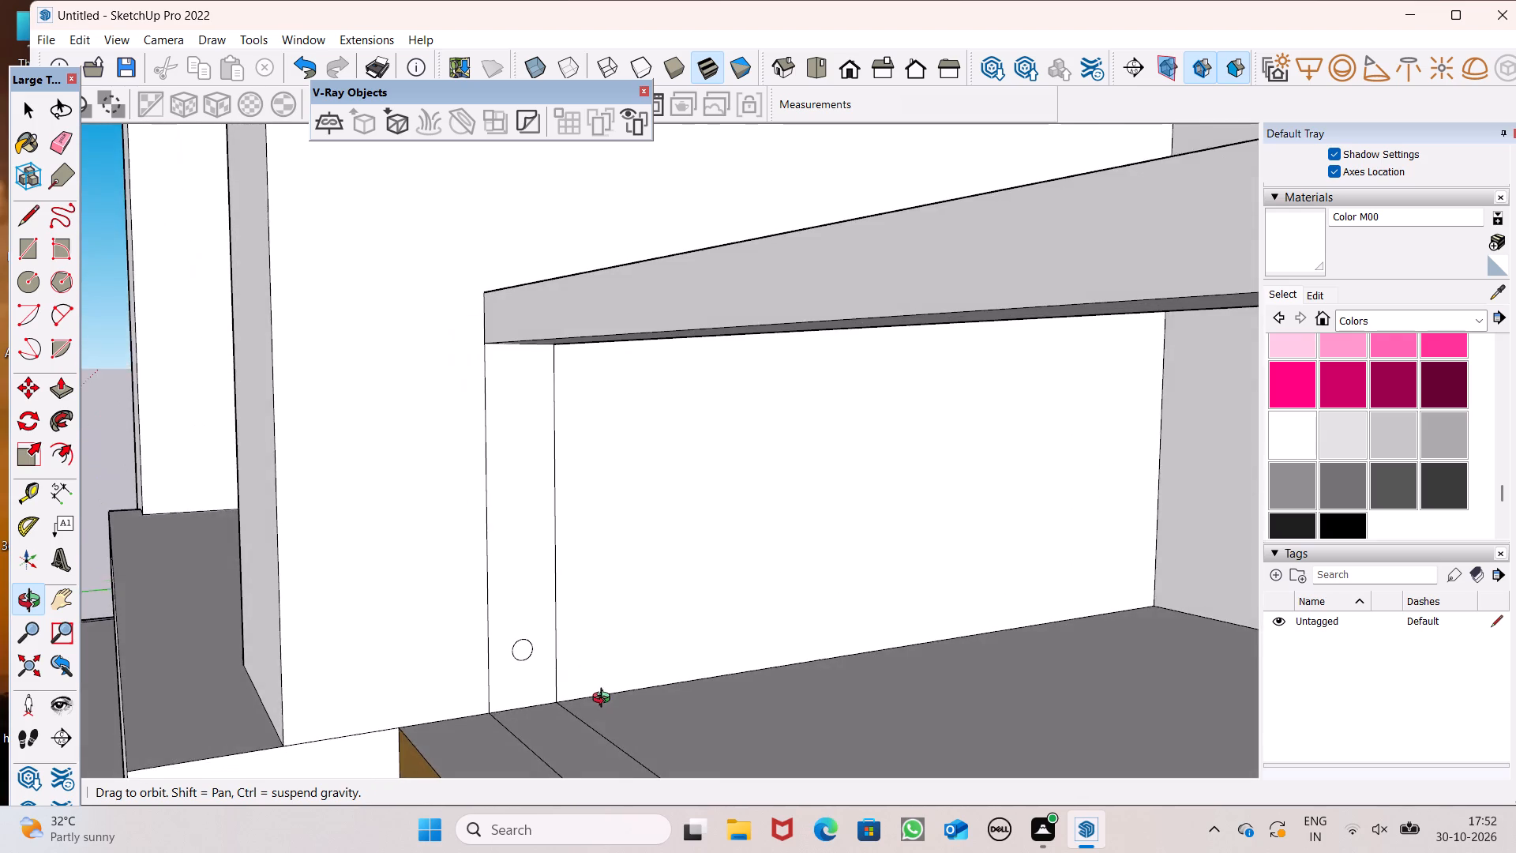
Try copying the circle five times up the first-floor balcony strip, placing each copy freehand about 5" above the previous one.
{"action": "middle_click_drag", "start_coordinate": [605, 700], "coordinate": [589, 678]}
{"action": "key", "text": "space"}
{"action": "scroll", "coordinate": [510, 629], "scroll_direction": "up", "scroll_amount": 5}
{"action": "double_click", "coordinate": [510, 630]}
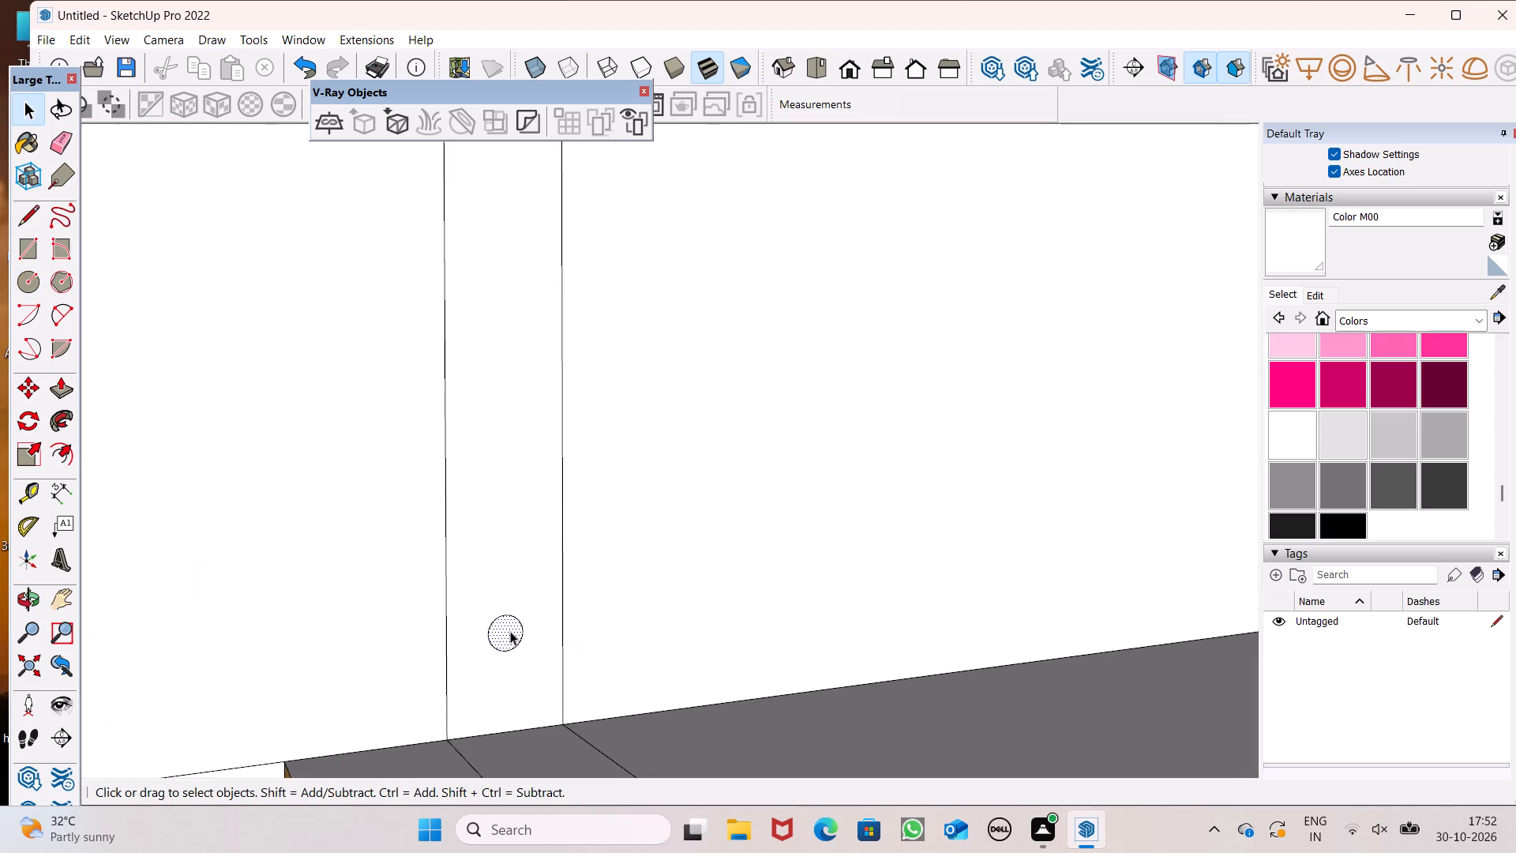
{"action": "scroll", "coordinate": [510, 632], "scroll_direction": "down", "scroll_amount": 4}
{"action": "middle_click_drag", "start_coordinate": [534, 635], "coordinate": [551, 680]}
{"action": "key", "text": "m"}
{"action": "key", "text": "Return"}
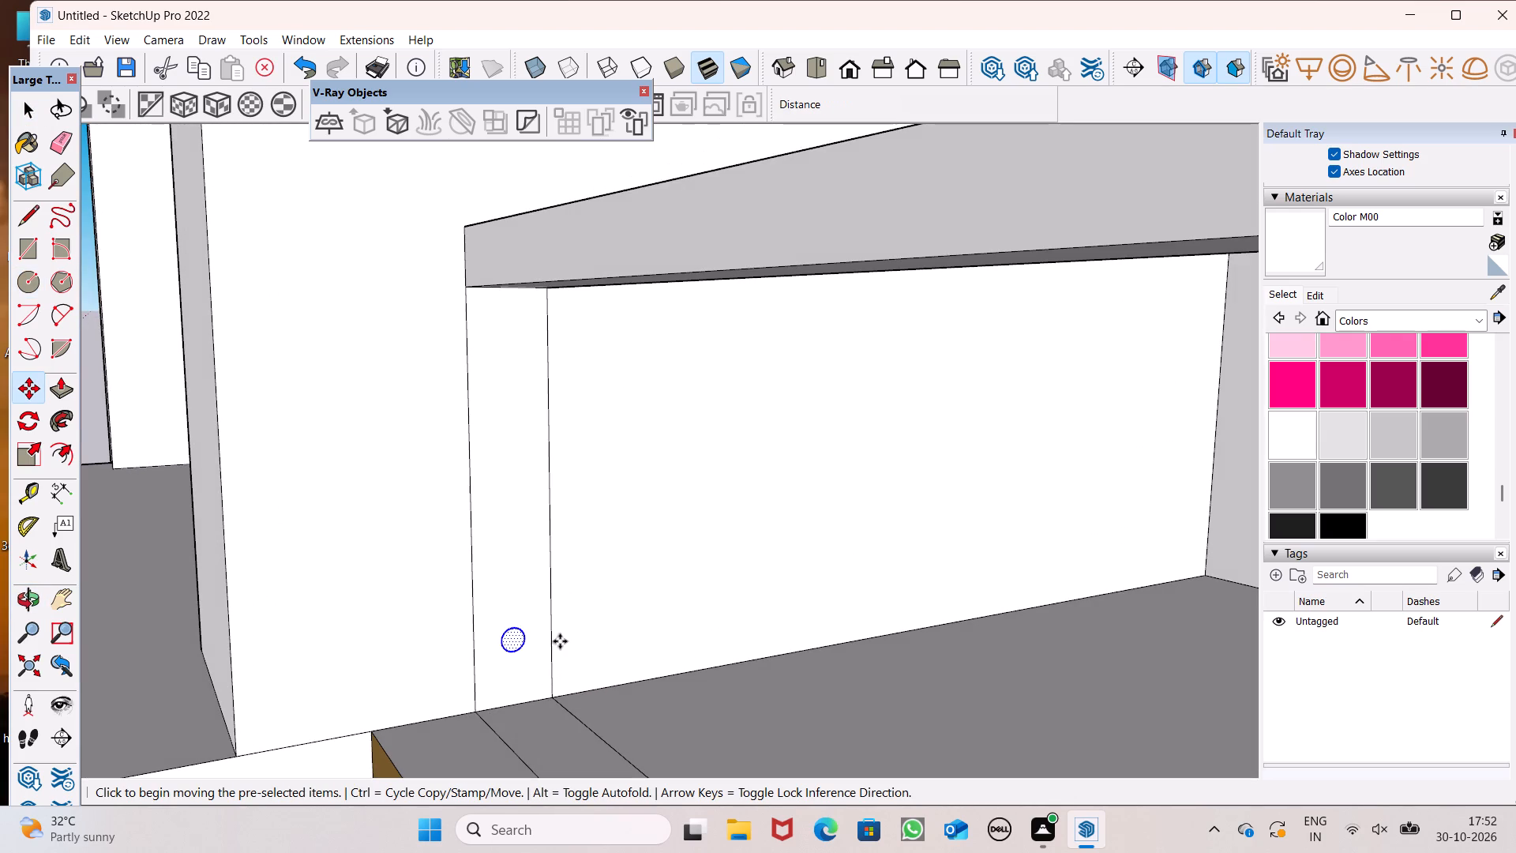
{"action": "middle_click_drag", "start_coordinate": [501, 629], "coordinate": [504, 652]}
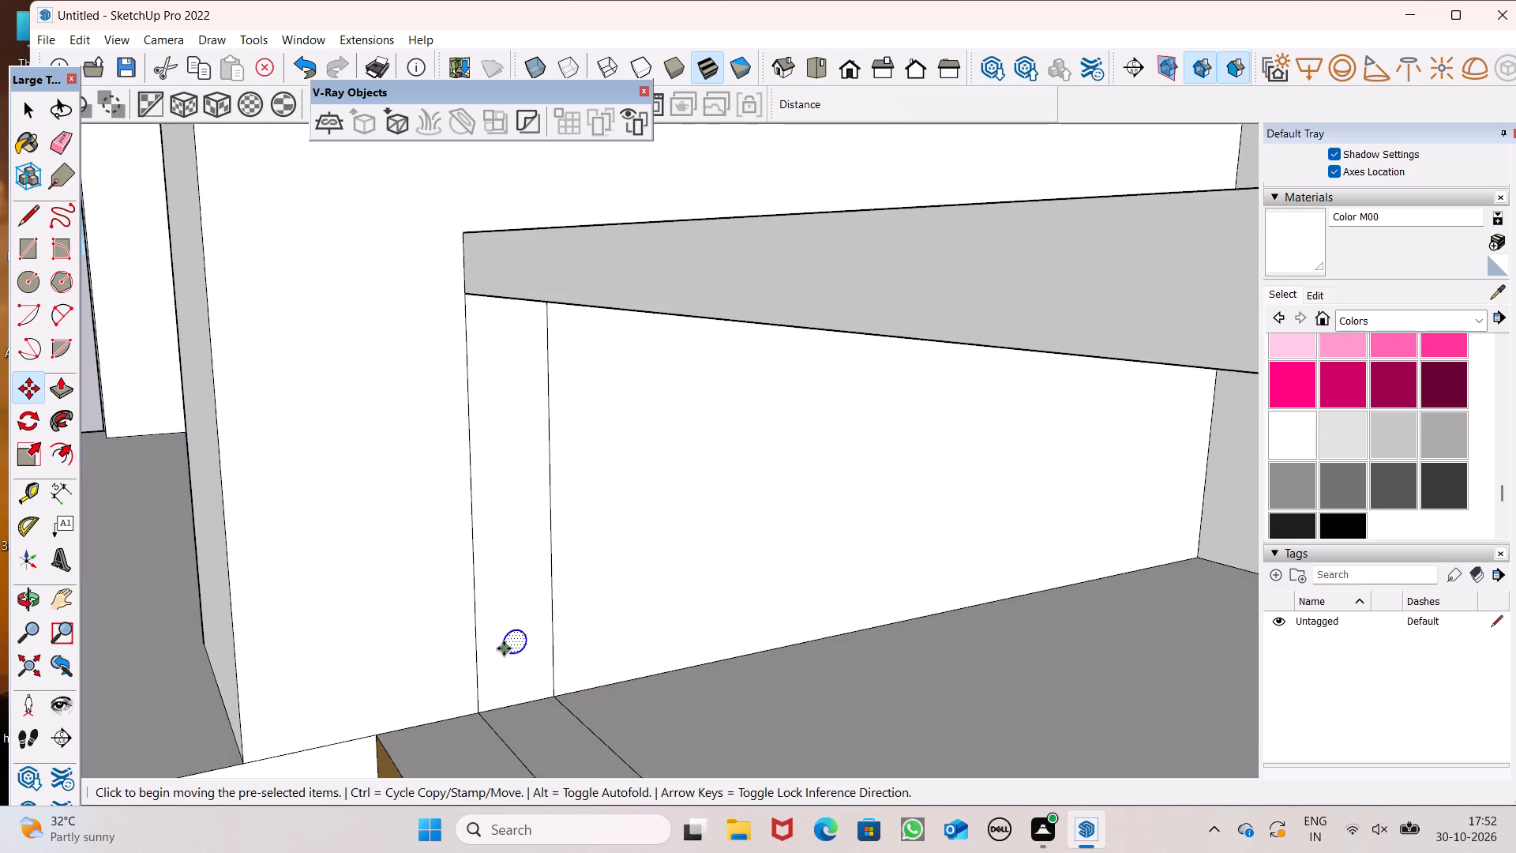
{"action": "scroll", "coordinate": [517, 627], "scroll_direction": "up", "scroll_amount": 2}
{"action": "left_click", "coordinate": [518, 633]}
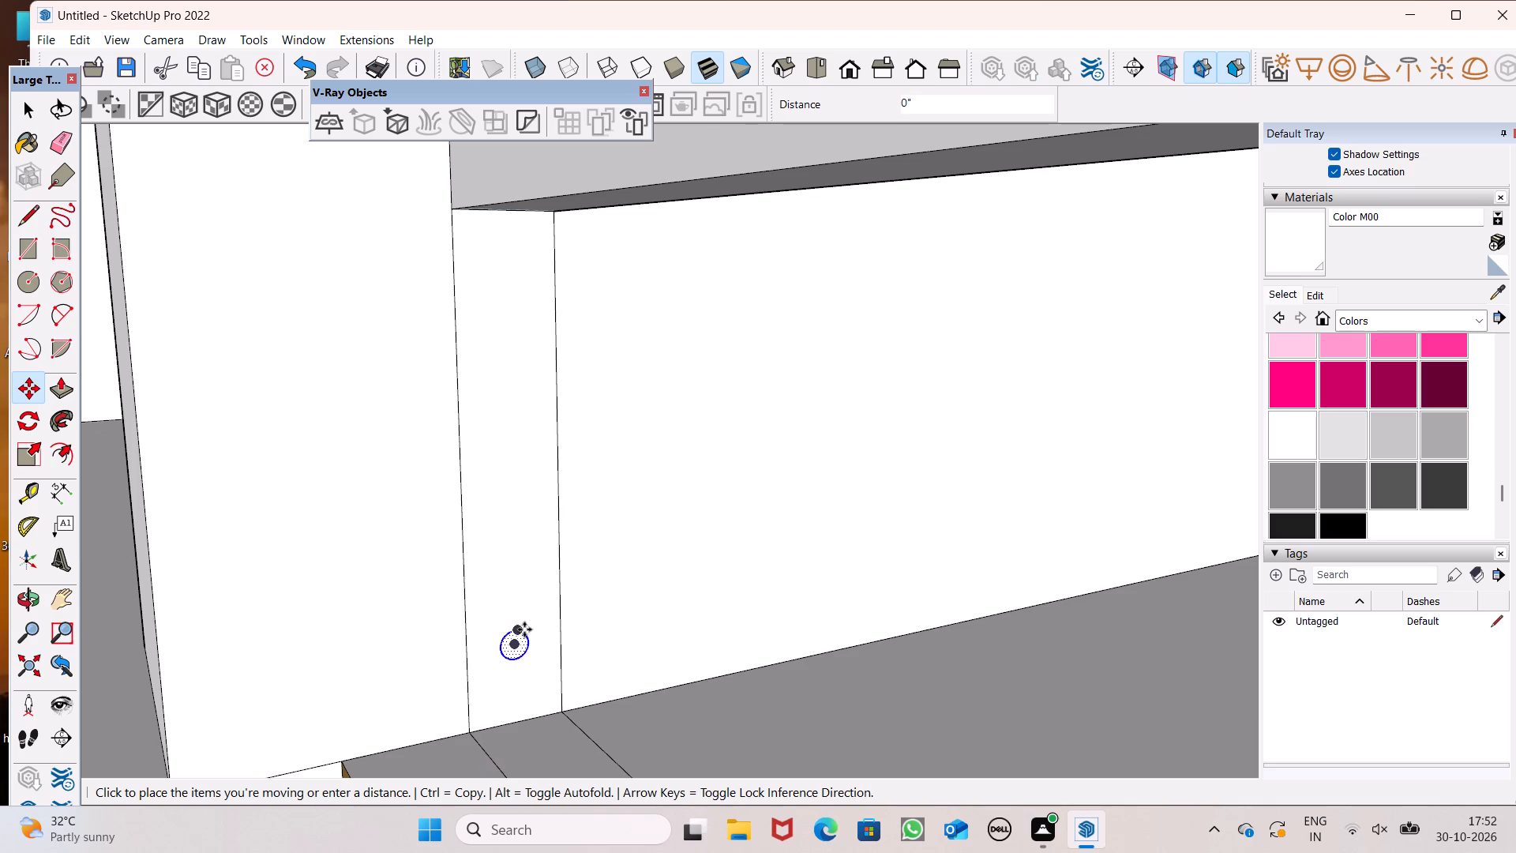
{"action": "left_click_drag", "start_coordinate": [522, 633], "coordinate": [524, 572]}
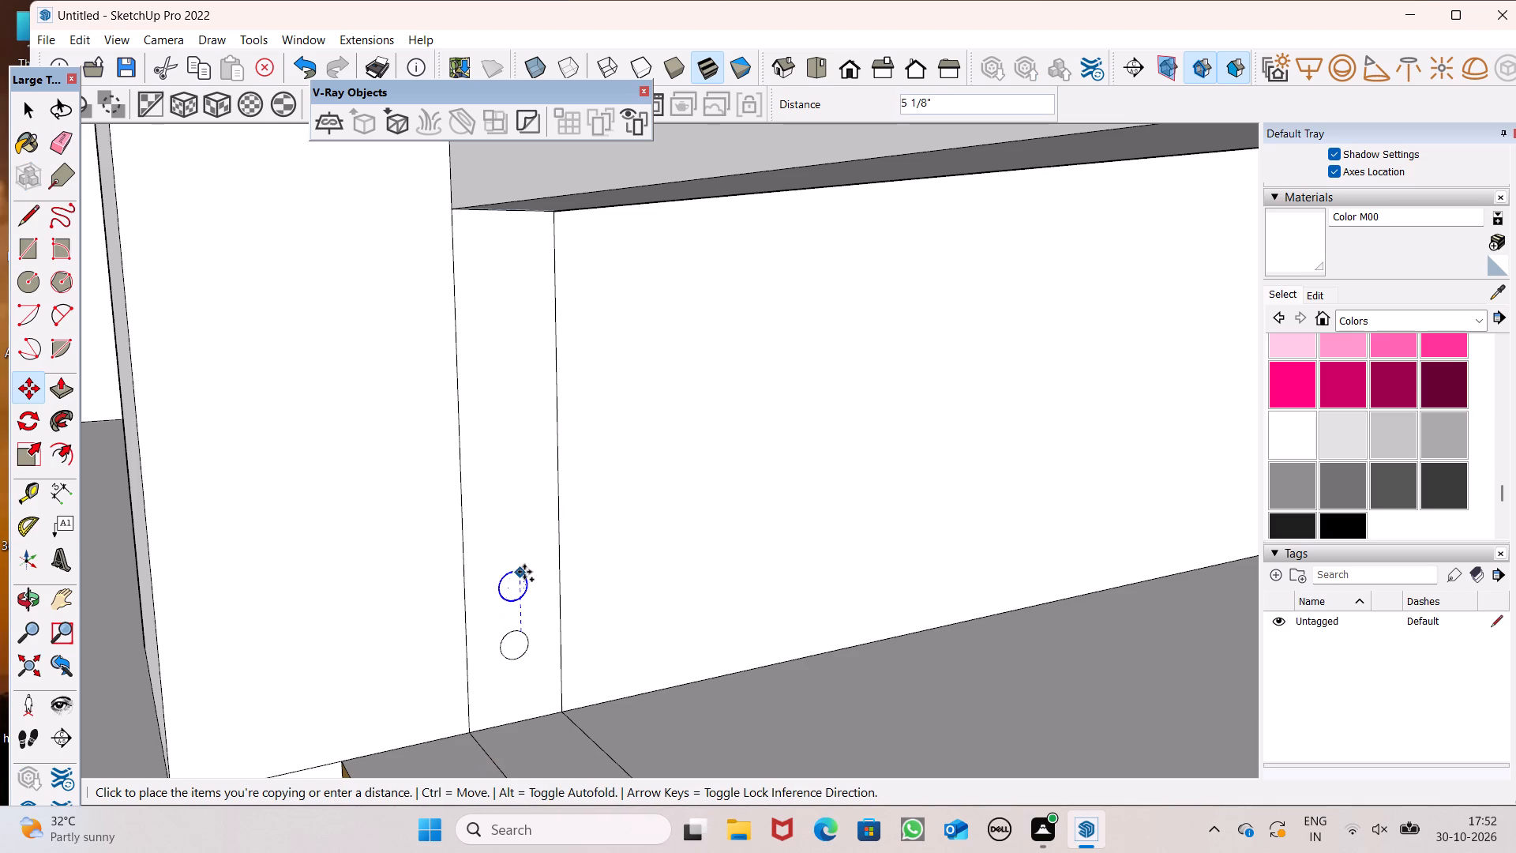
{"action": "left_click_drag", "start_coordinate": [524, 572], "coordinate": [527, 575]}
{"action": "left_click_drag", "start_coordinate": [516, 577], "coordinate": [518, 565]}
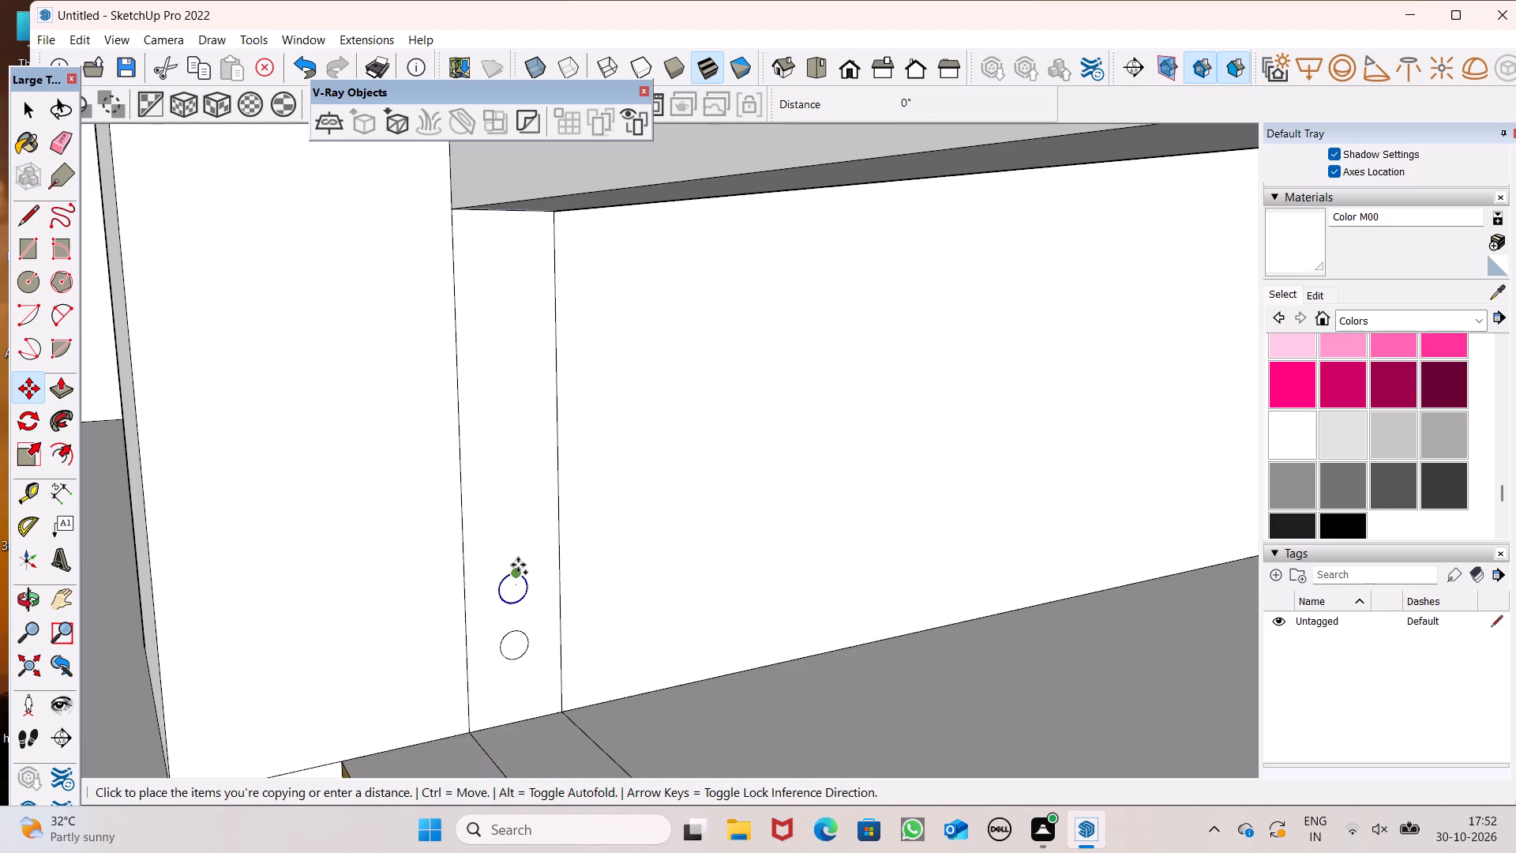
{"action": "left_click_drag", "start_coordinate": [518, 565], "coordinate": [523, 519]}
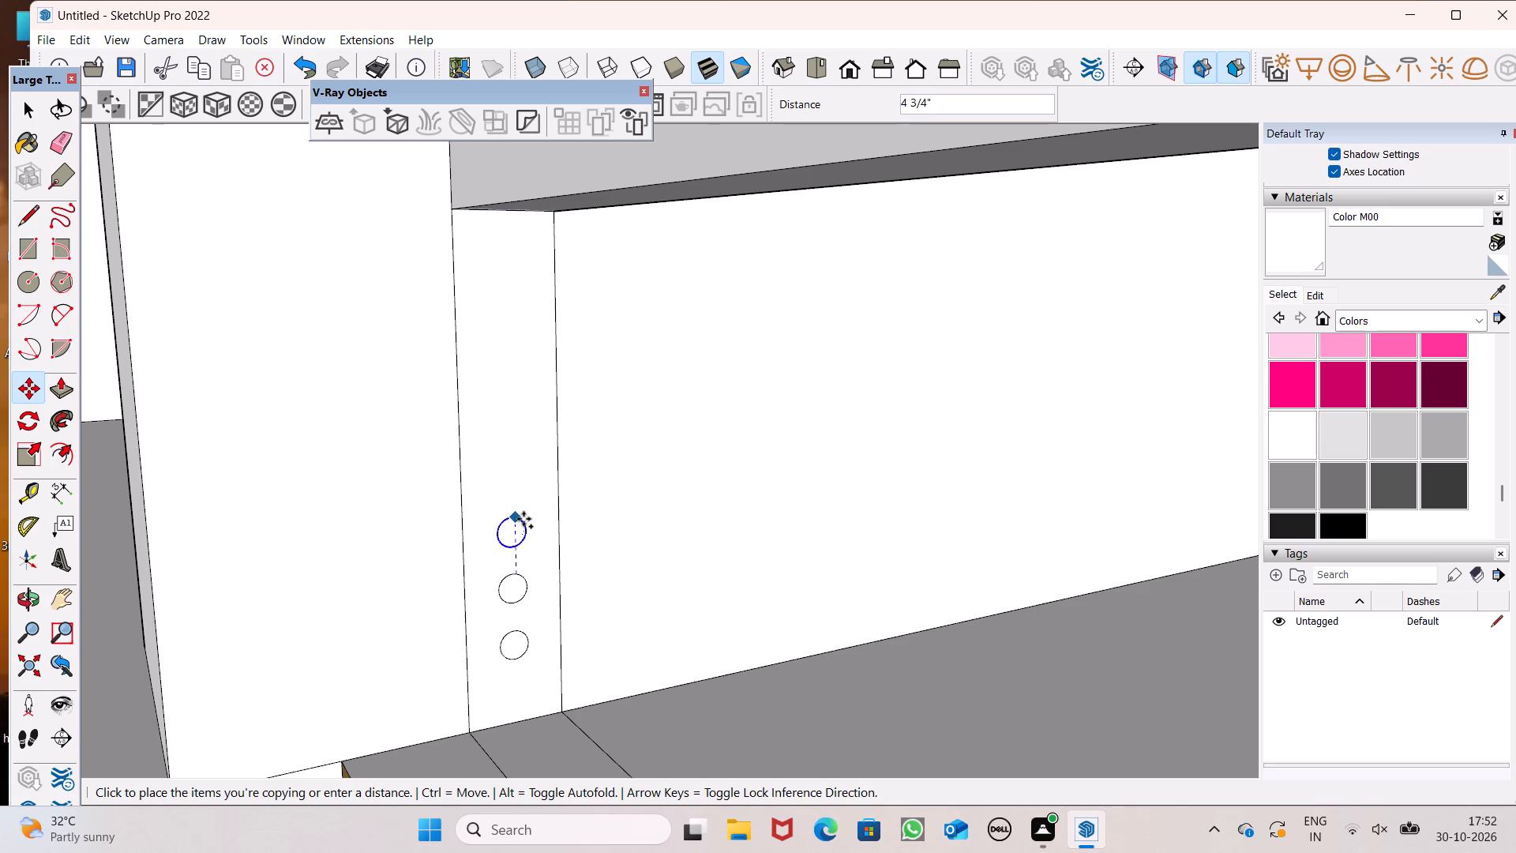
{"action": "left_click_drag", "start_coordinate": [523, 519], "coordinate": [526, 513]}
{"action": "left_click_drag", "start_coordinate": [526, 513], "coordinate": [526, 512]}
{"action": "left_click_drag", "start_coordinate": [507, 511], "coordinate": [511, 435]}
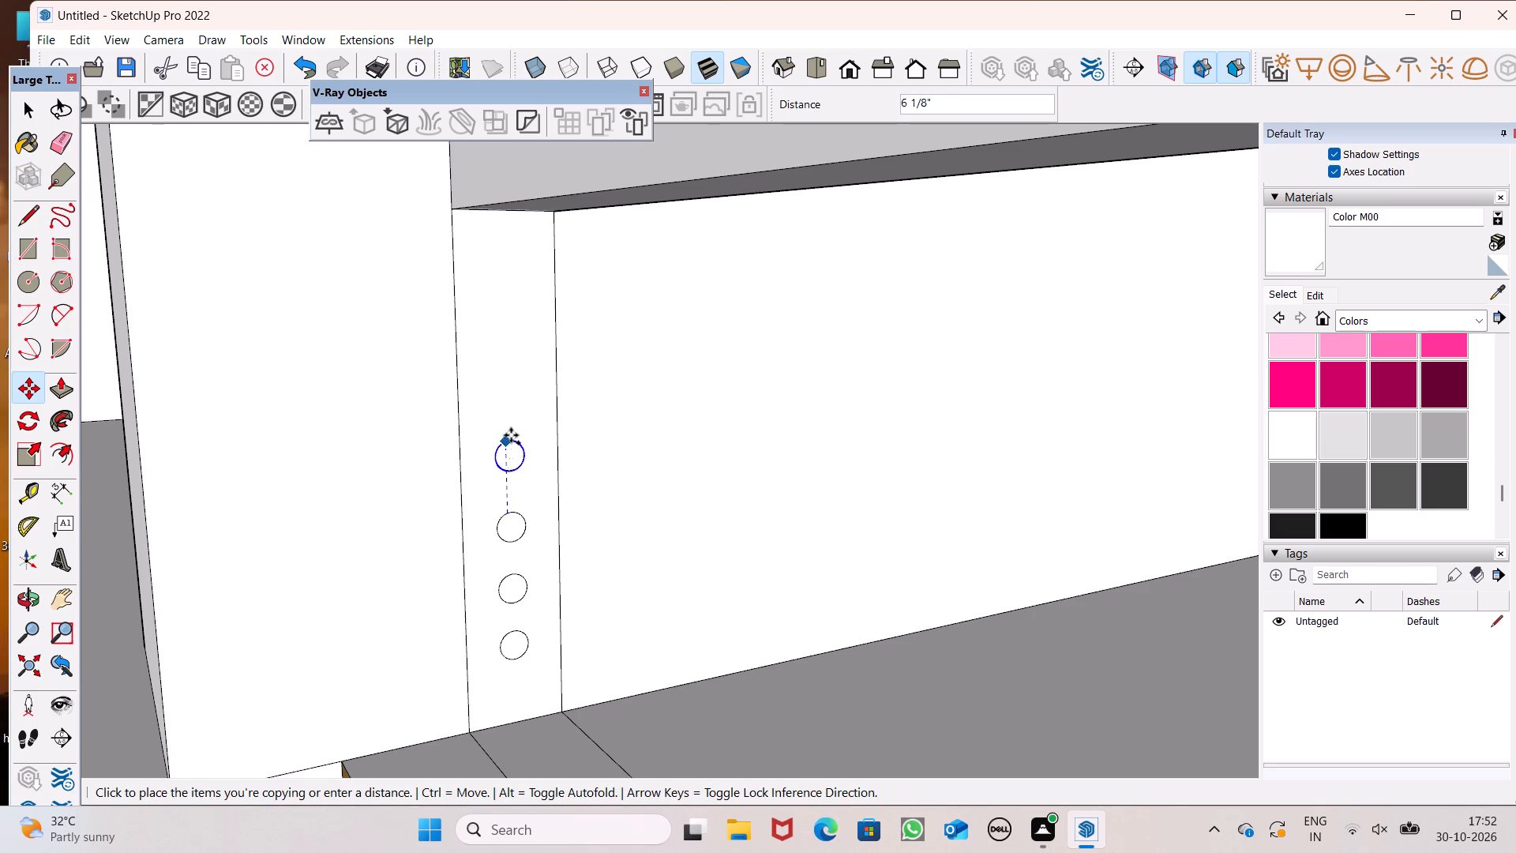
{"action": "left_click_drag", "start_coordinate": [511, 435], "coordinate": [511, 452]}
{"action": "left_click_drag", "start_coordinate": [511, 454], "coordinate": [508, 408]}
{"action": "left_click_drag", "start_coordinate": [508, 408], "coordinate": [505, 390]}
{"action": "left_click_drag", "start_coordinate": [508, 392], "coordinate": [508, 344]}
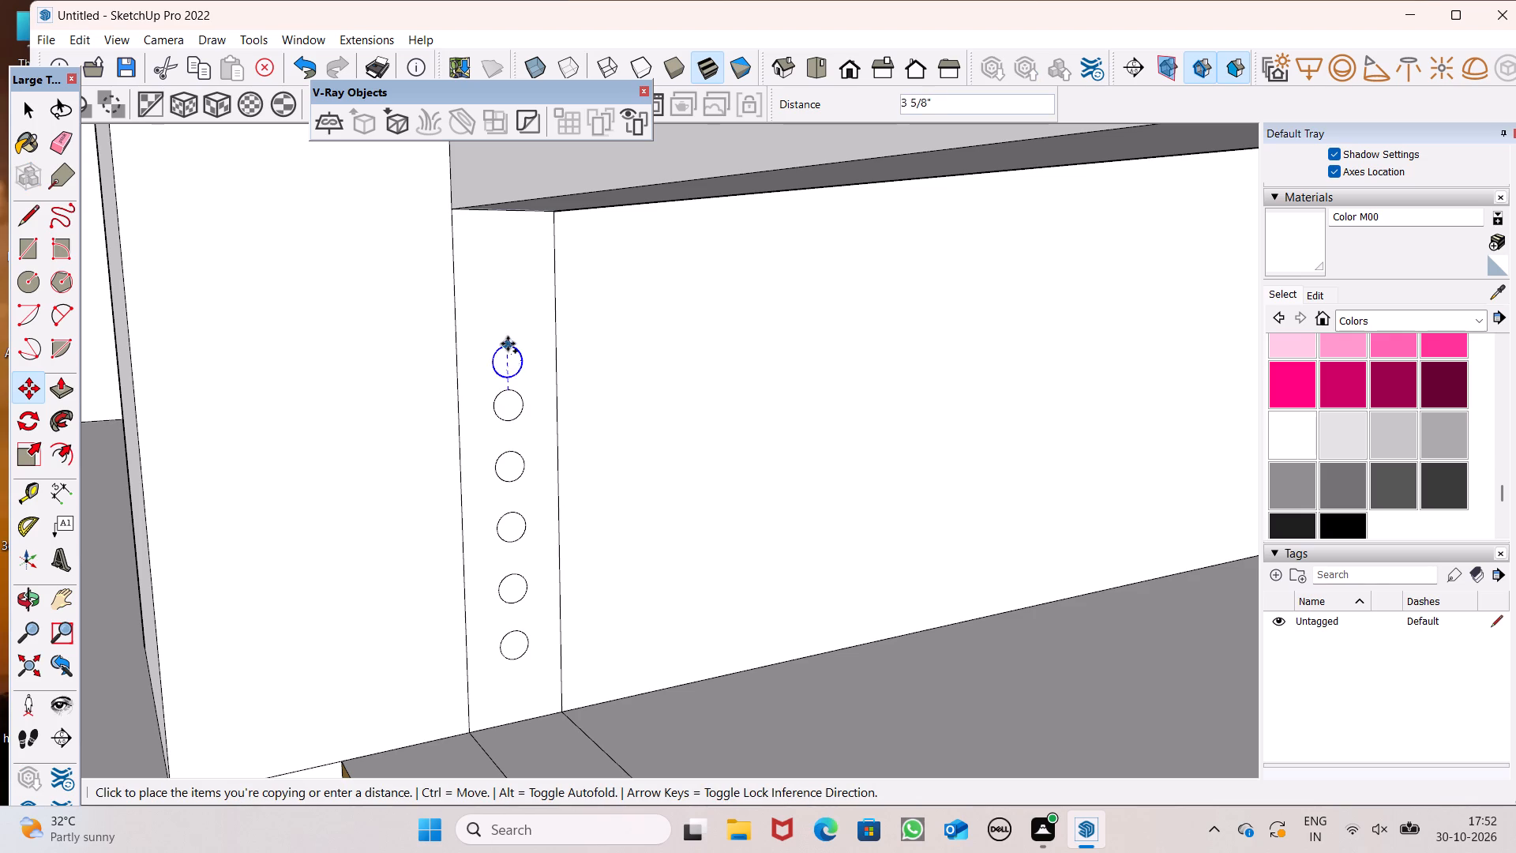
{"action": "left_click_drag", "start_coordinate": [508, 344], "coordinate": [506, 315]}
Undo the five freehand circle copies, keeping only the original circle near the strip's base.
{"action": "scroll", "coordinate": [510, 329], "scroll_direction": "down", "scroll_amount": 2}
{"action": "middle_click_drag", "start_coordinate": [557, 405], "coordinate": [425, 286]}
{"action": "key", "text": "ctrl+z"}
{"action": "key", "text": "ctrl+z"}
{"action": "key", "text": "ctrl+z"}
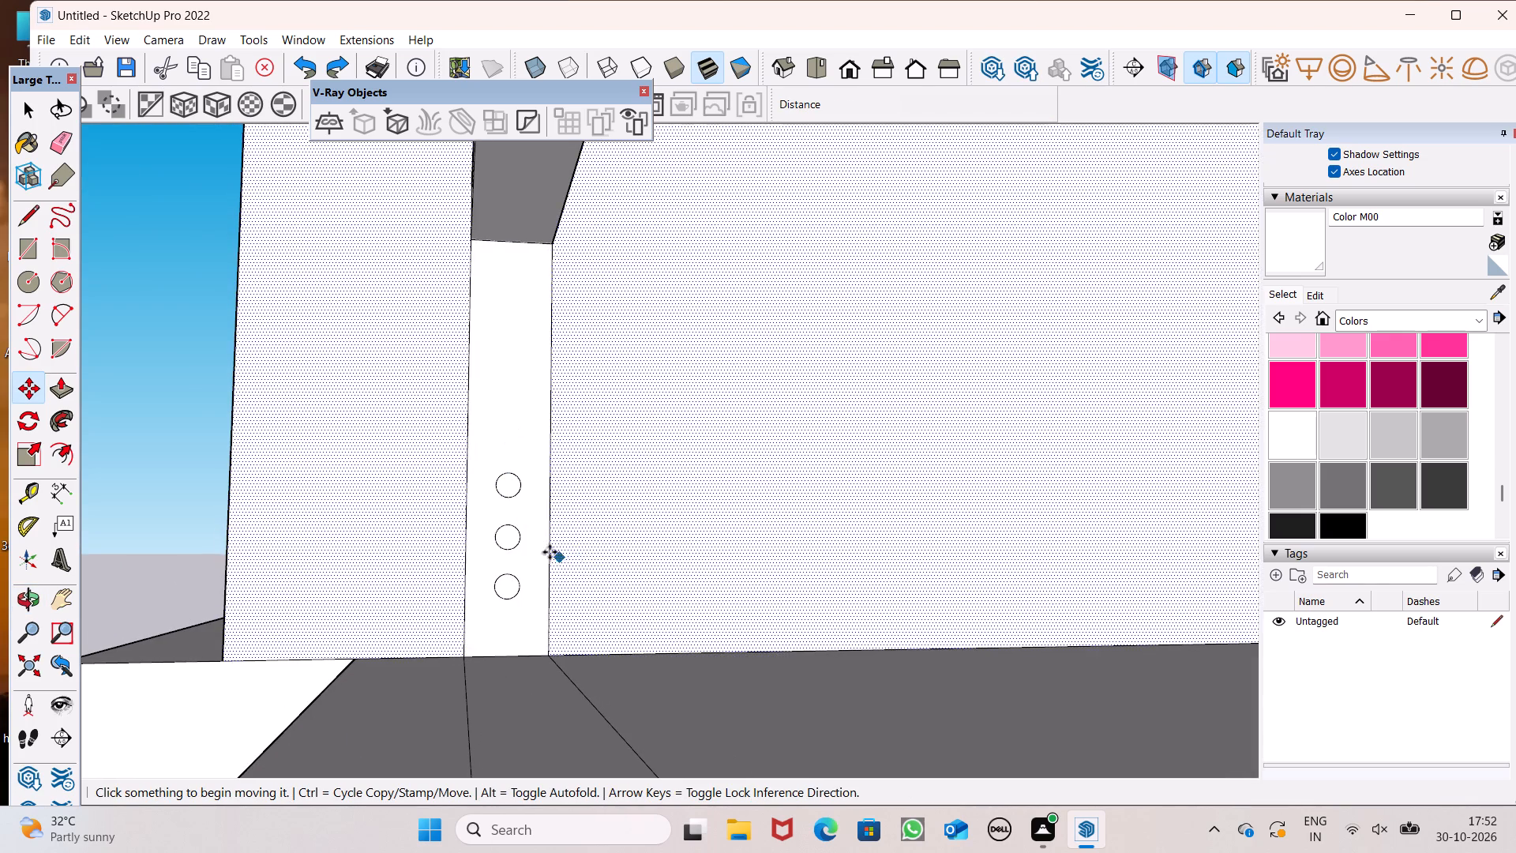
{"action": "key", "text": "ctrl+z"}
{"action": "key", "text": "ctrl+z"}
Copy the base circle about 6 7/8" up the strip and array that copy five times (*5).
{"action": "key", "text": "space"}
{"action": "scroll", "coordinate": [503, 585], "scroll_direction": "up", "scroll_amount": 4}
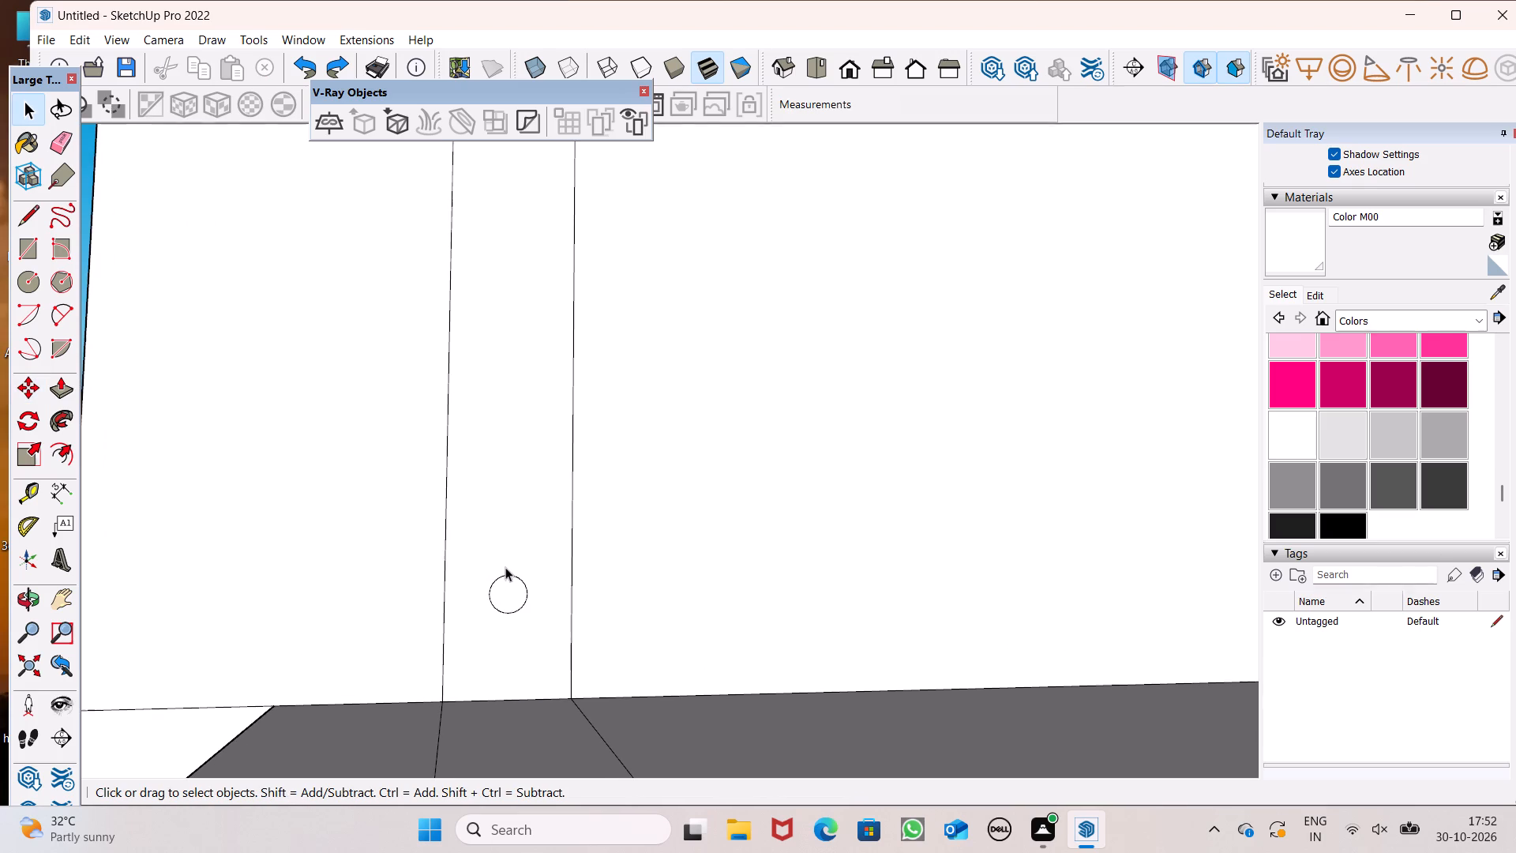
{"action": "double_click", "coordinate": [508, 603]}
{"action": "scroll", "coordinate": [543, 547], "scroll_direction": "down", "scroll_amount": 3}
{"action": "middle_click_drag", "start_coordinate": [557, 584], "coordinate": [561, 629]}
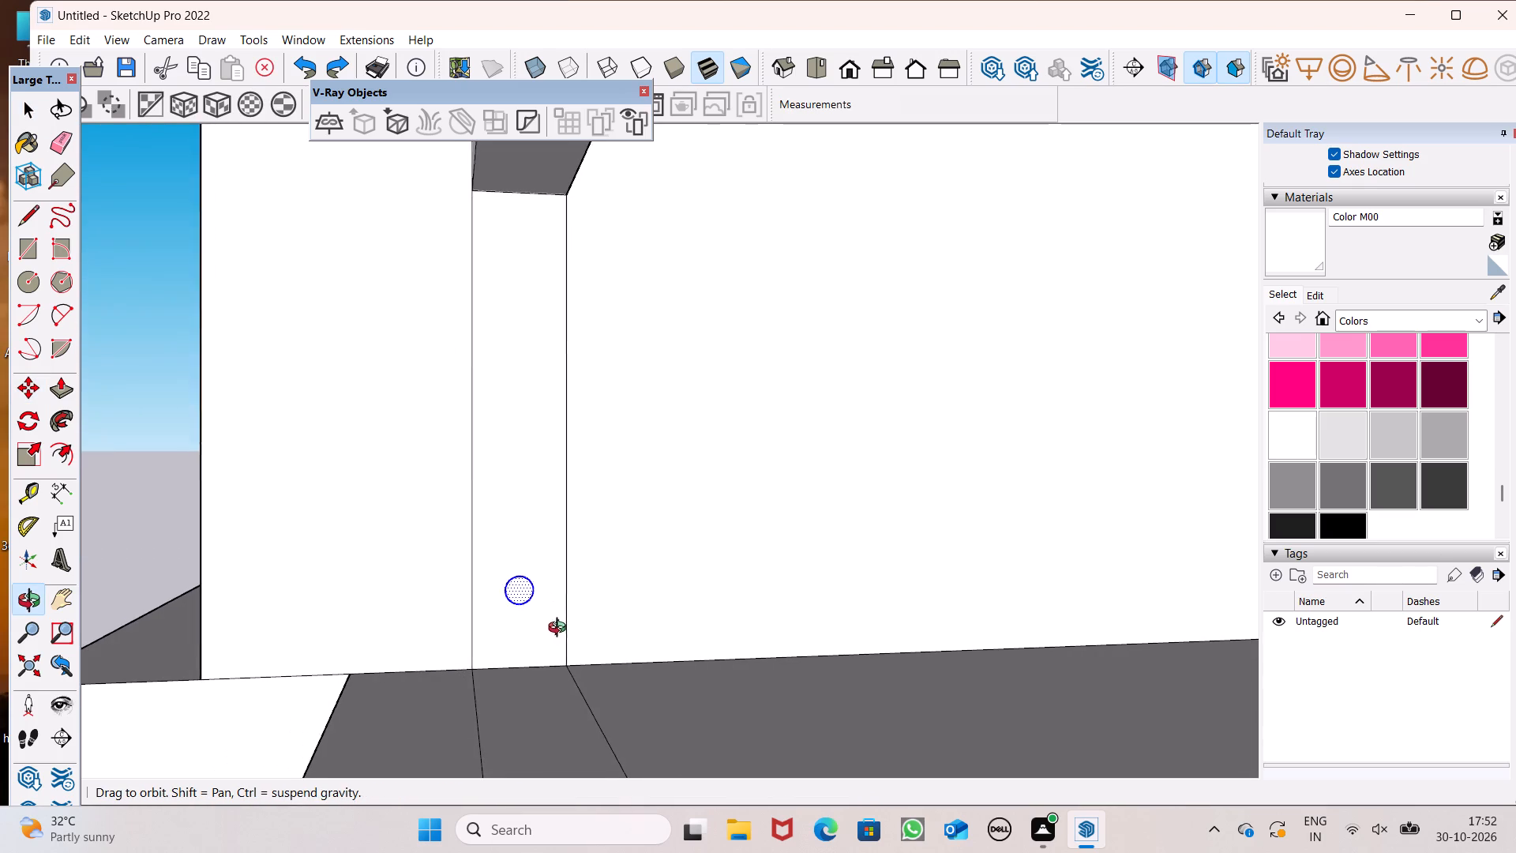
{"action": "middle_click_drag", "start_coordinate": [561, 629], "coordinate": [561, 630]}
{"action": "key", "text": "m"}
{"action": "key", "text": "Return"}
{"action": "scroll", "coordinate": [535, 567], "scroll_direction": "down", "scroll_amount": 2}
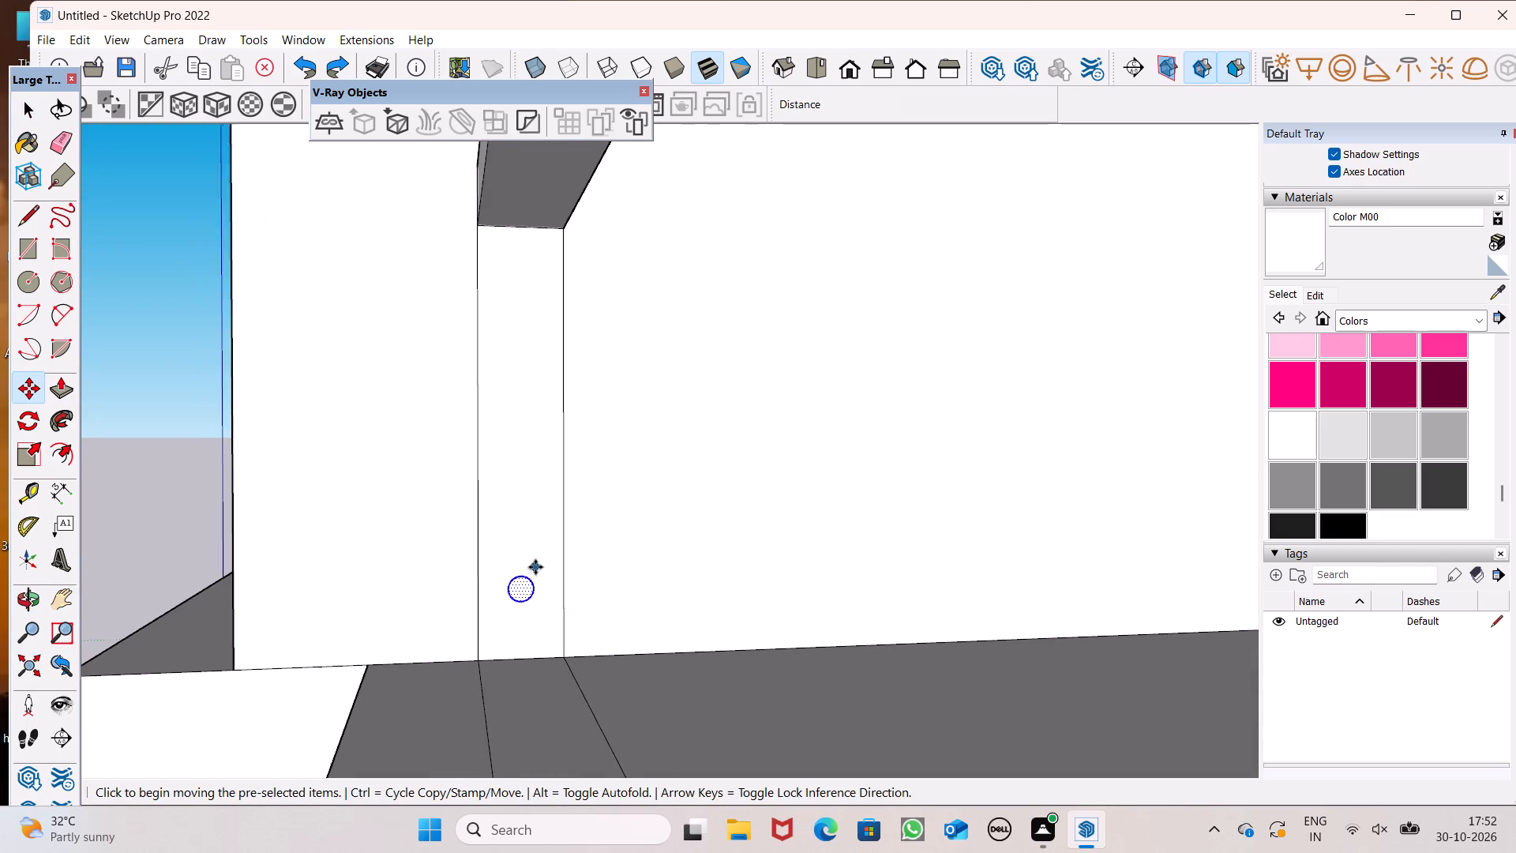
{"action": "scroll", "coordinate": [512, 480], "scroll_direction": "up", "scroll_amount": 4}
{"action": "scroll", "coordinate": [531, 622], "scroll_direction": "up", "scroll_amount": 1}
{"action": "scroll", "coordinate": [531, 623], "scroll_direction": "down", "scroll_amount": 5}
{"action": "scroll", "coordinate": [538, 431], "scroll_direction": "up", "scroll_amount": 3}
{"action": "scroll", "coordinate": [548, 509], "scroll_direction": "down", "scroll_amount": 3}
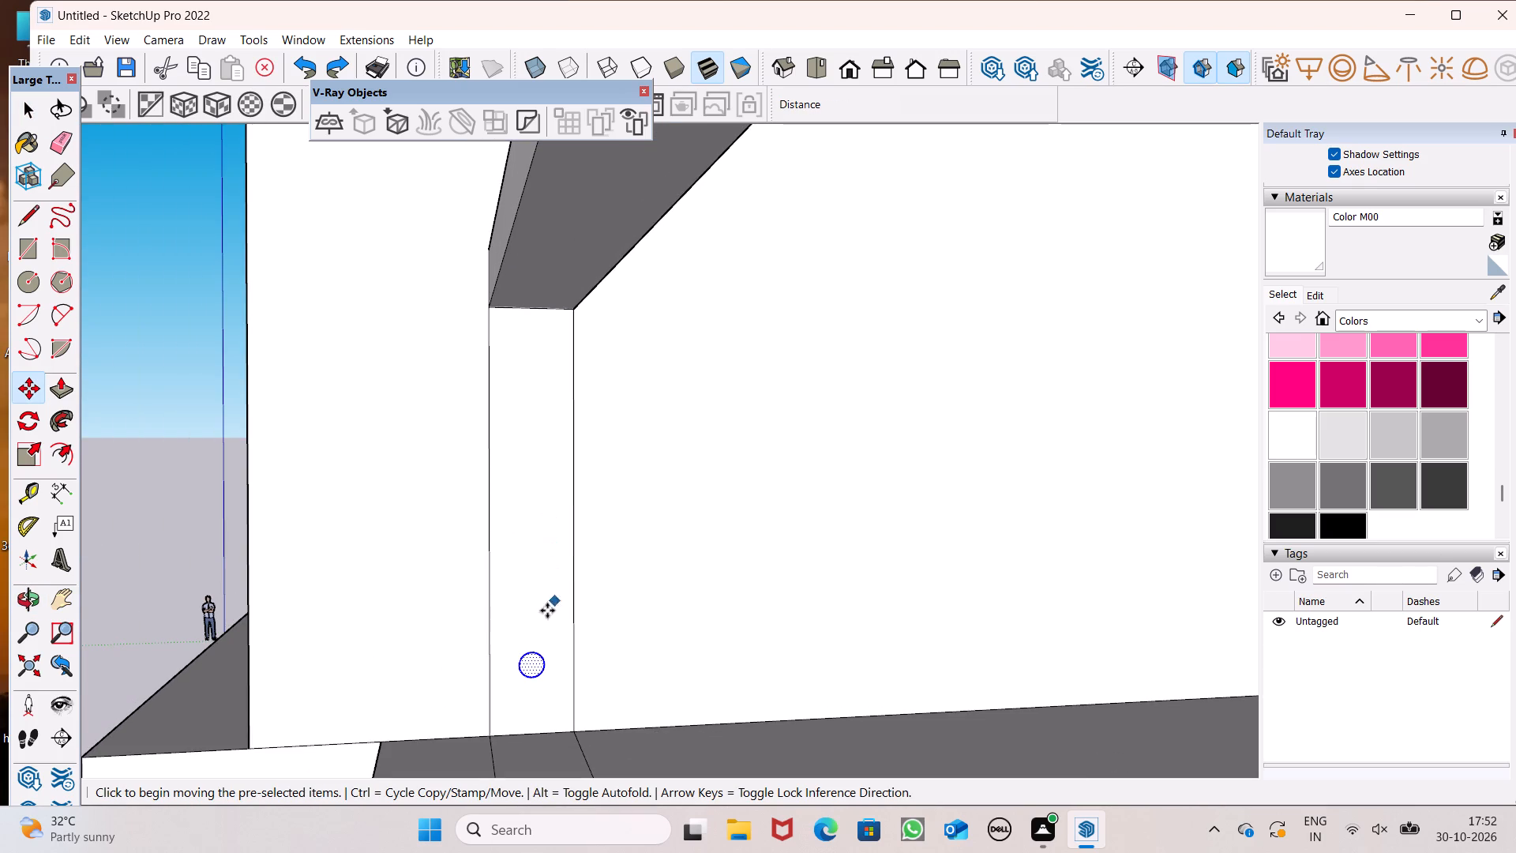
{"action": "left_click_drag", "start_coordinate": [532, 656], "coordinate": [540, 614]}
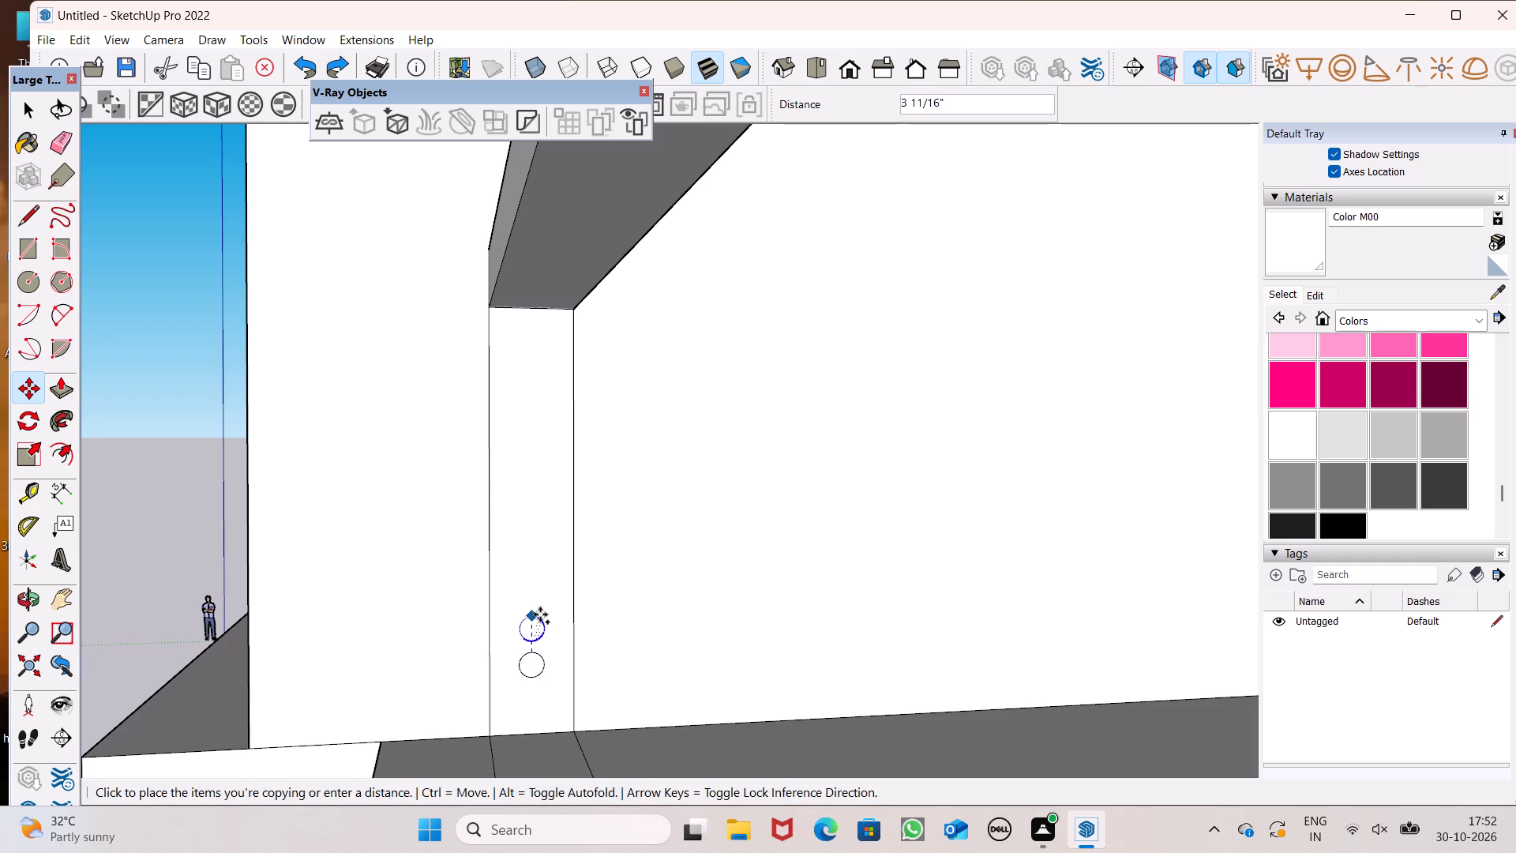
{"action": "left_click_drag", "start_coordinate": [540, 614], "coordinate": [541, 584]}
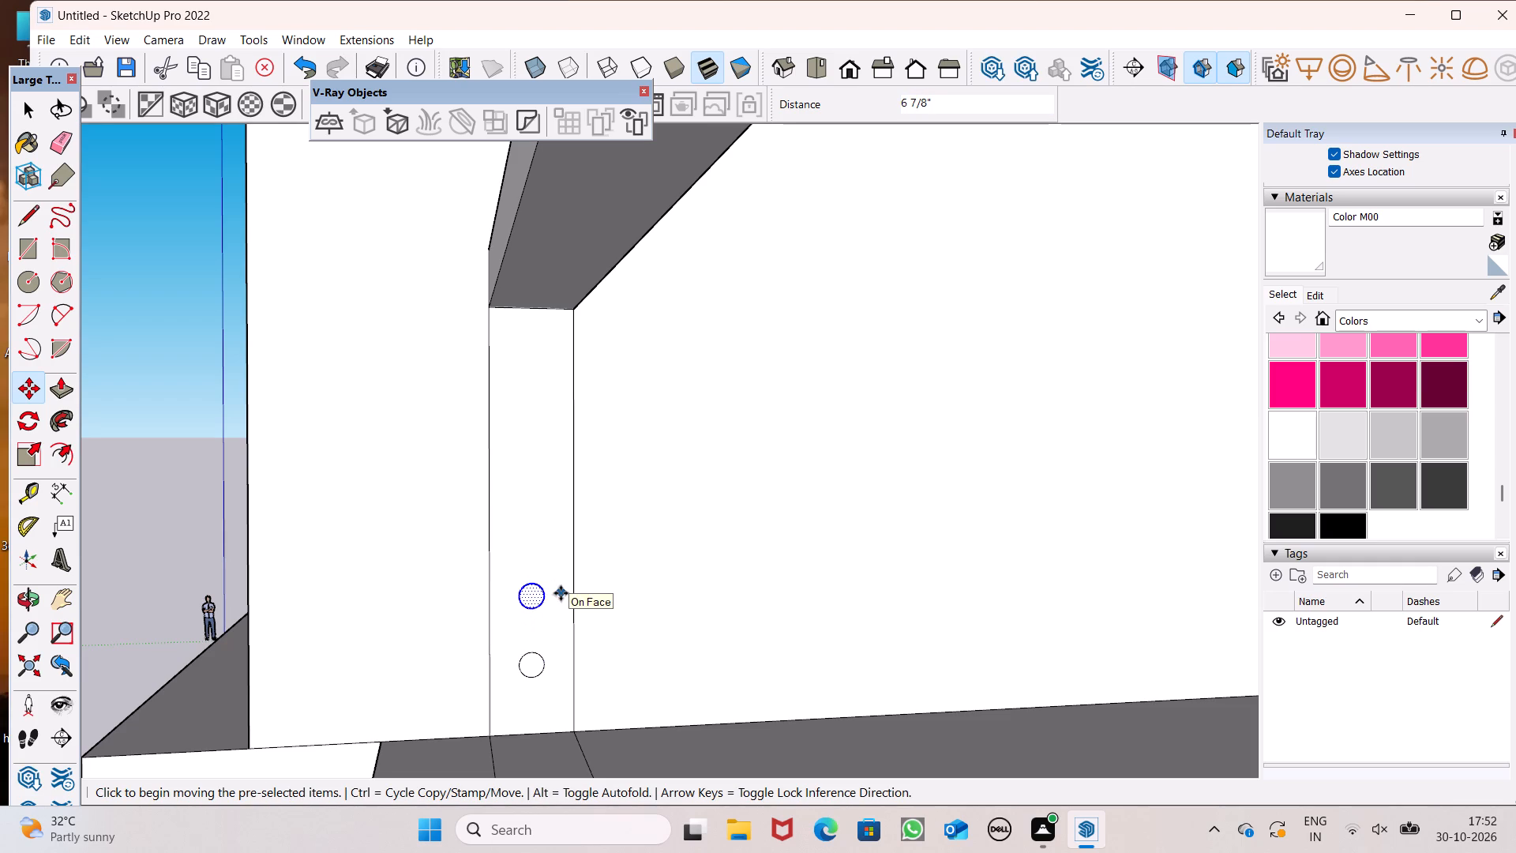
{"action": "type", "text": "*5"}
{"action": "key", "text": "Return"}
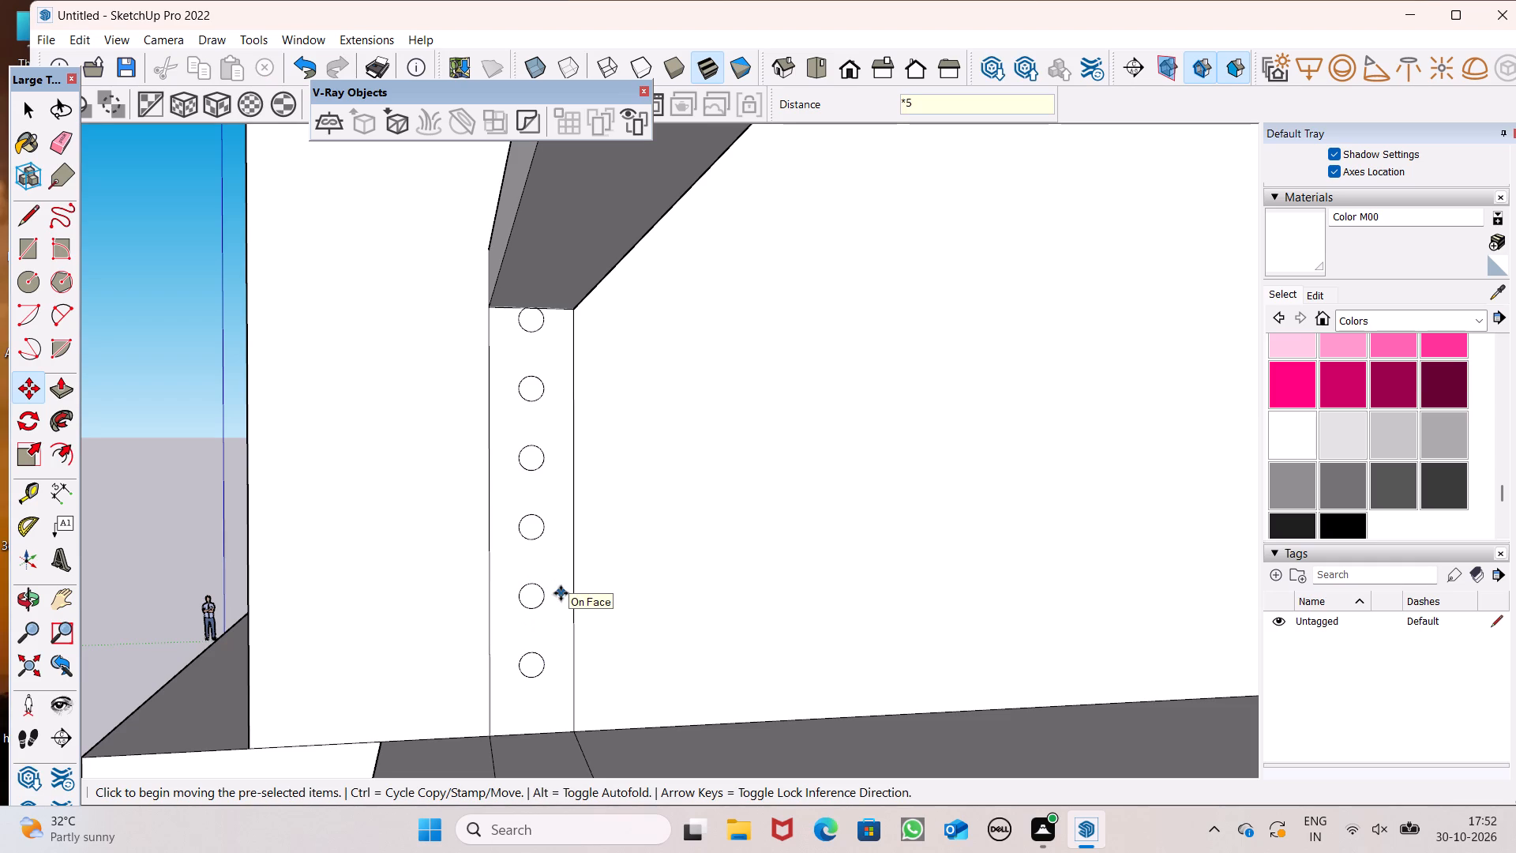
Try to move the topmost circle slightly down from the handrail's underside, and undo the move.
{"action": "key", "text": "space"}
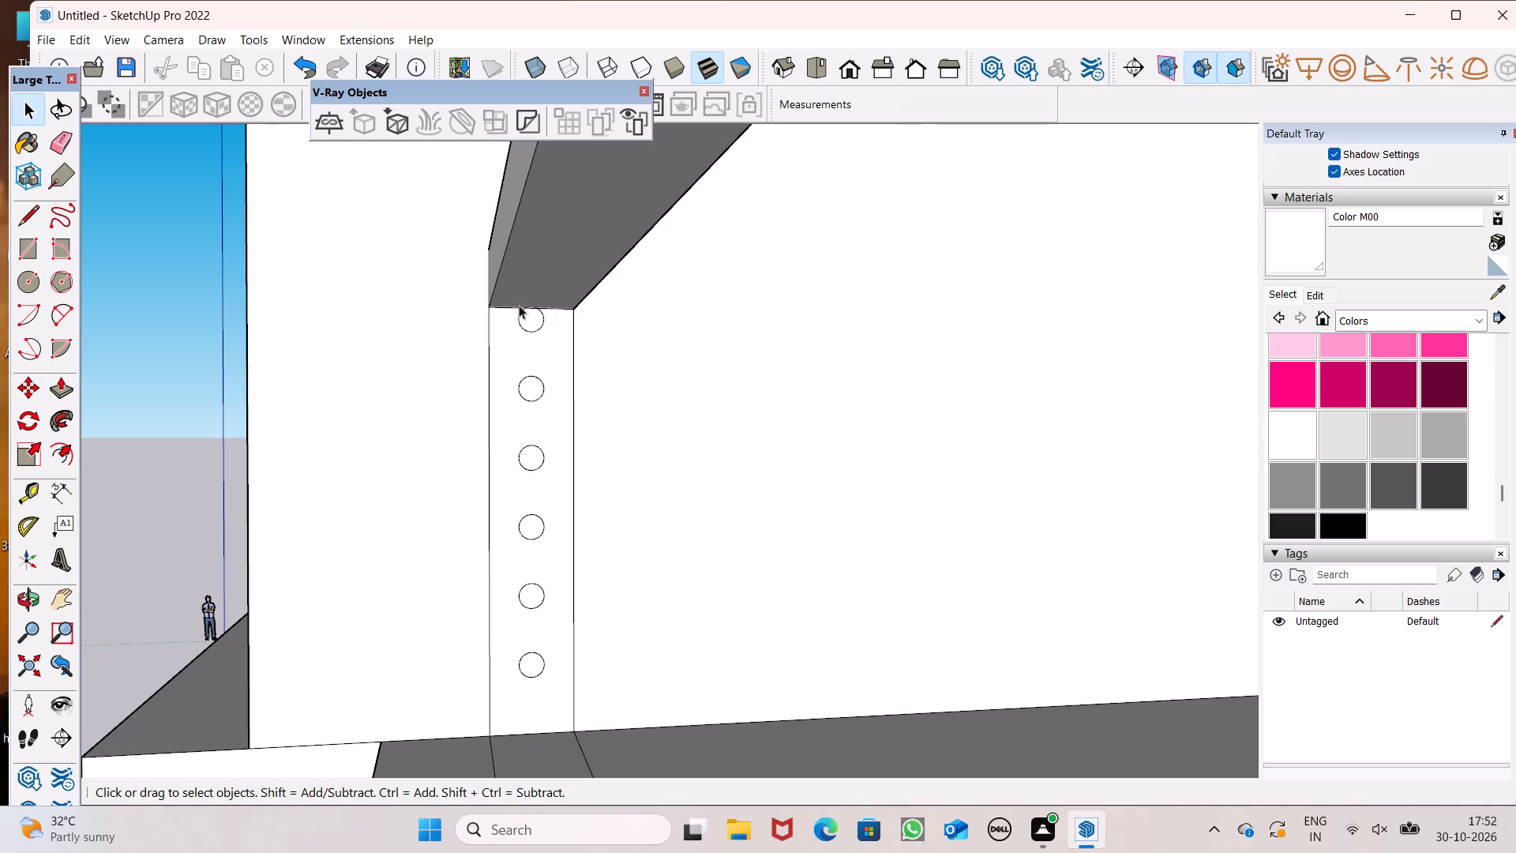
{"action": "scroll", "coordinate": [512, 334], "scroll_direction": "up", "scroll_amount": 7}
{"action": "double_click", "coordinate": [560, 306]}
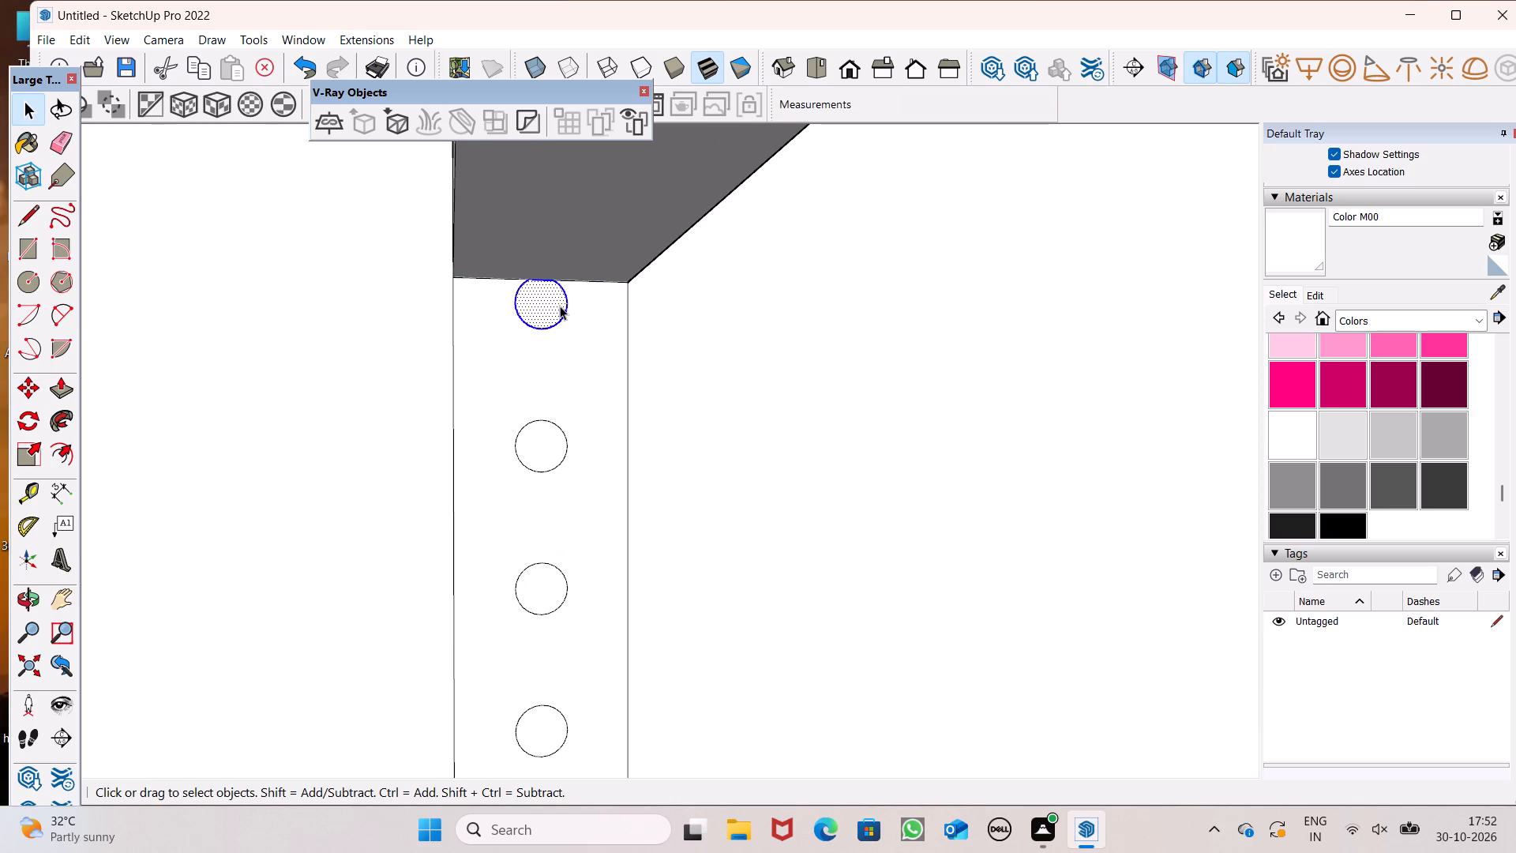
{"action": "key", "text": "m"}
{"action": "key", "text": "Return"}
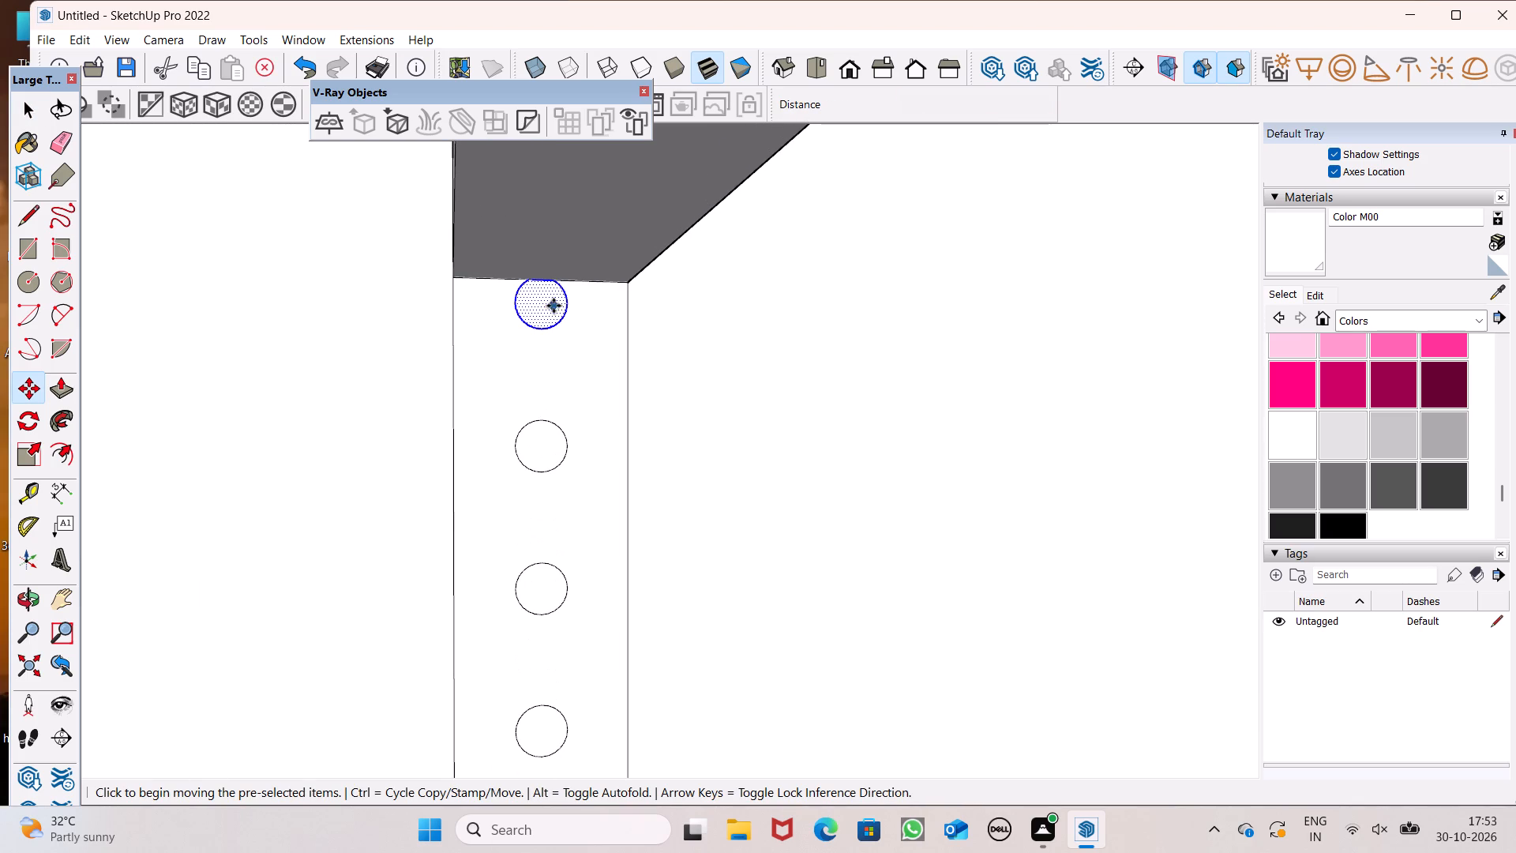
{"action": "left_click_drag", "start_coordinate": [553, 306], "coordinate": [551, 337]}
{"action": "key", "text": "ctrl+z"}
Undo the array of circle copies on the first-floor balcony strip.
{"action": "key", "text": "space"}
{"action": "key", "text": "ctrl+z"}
Copy the base circle upward four times along the first-floor strip, stacking the copies about 6" apart beneath the handrail.
{"action": "scroll", "coordinate": [546, 327], "scroll_direction": "down", "scroll_amount": 9}
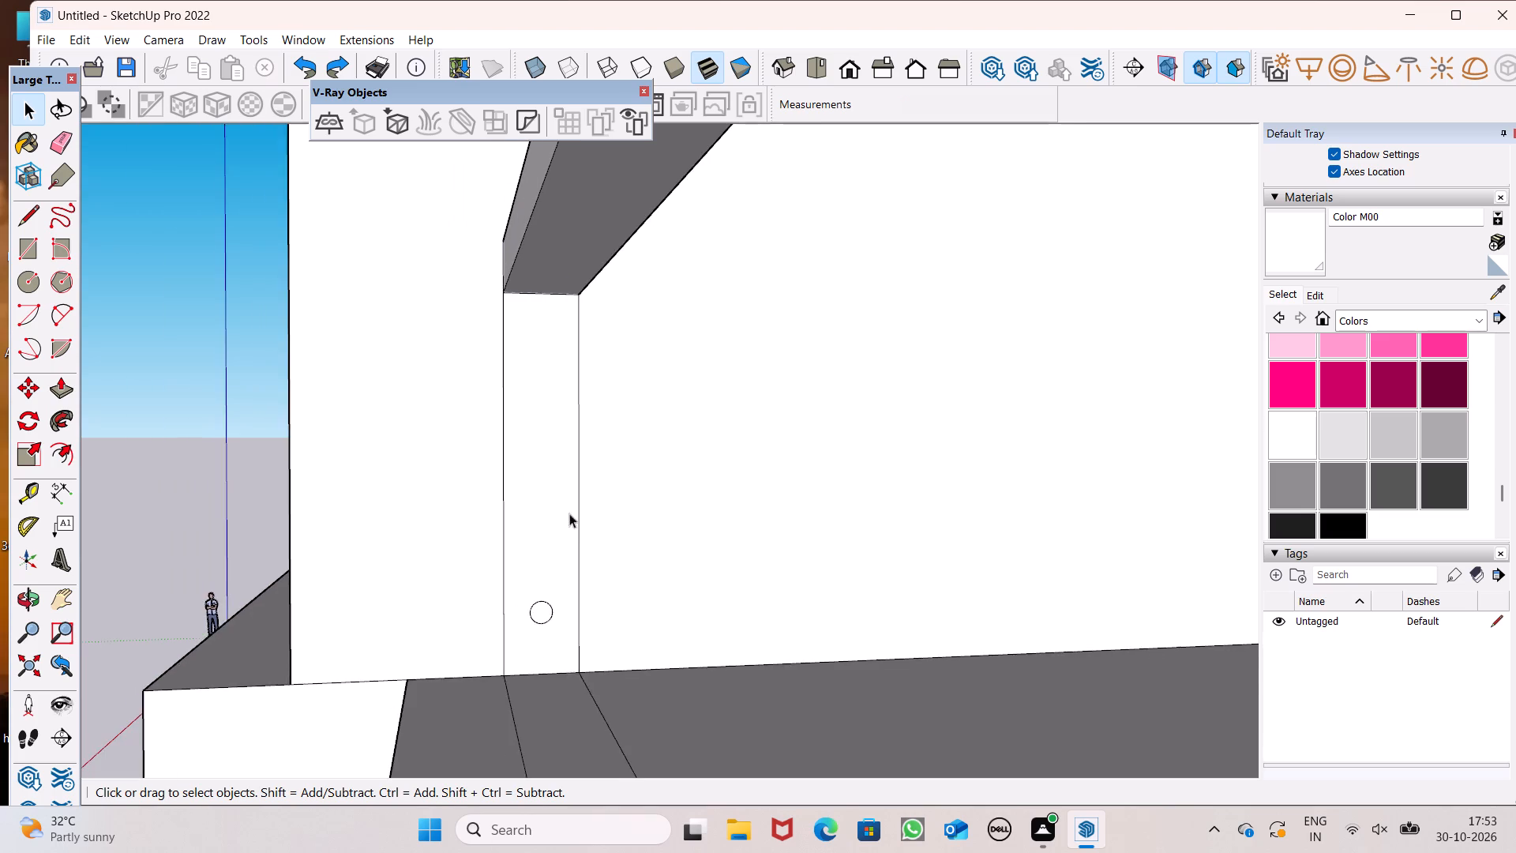
{"action": "scroll", "coordinate": [553, 539], "scroll_direction": "up", "scroll_amount": 4}
{"action": "double_click", "coordinate": [535, 648]}
{"action": "key", "text": "m"}
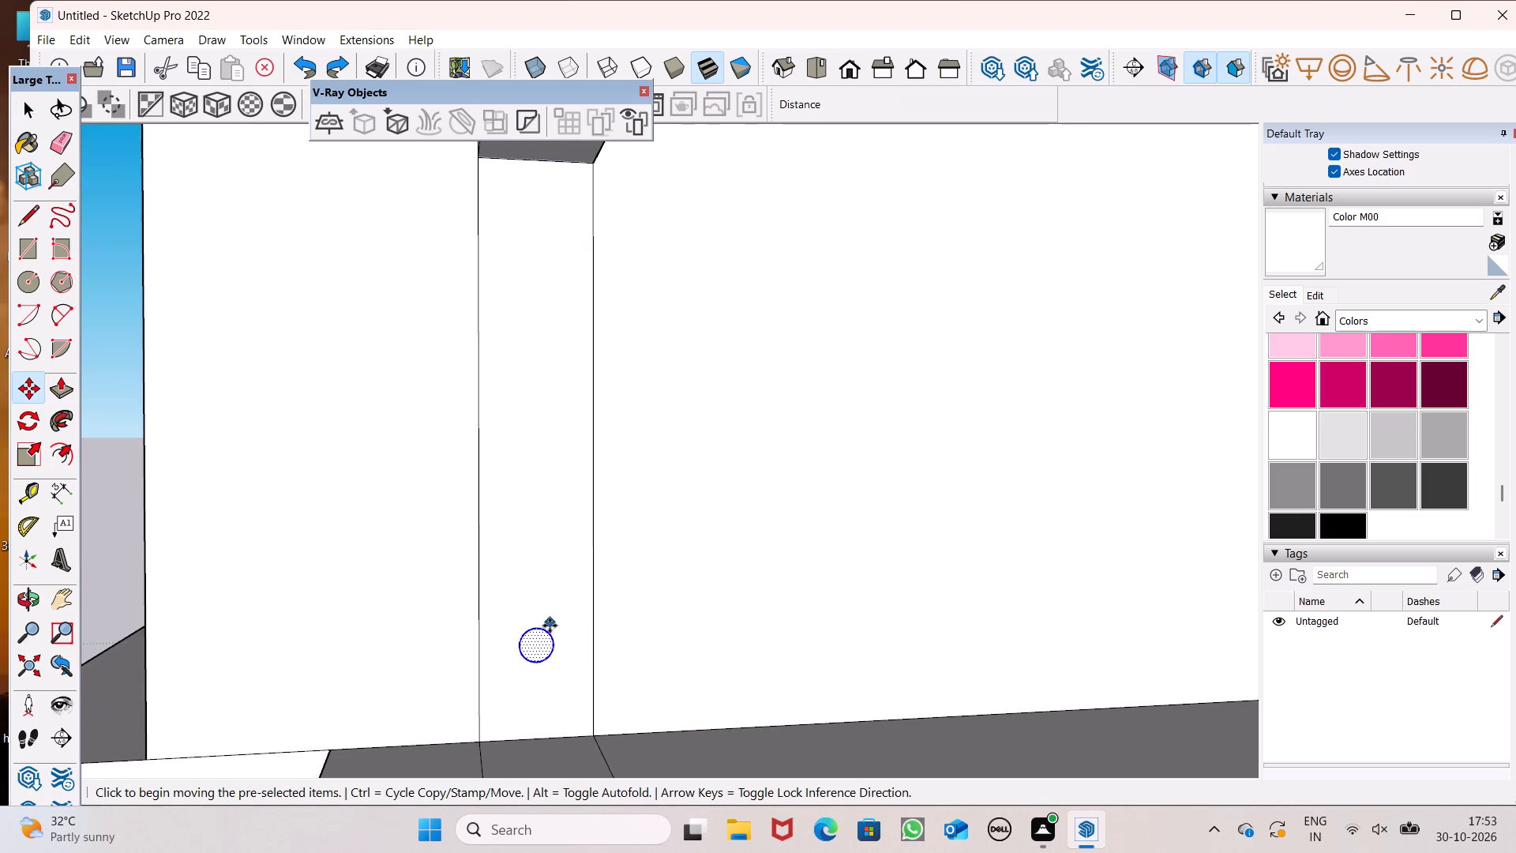
{"action": "key", "text": "Return"}
{"action": "left_click_drag", "start_coordinate": [535, 629], "coordinate": [535, 573]}
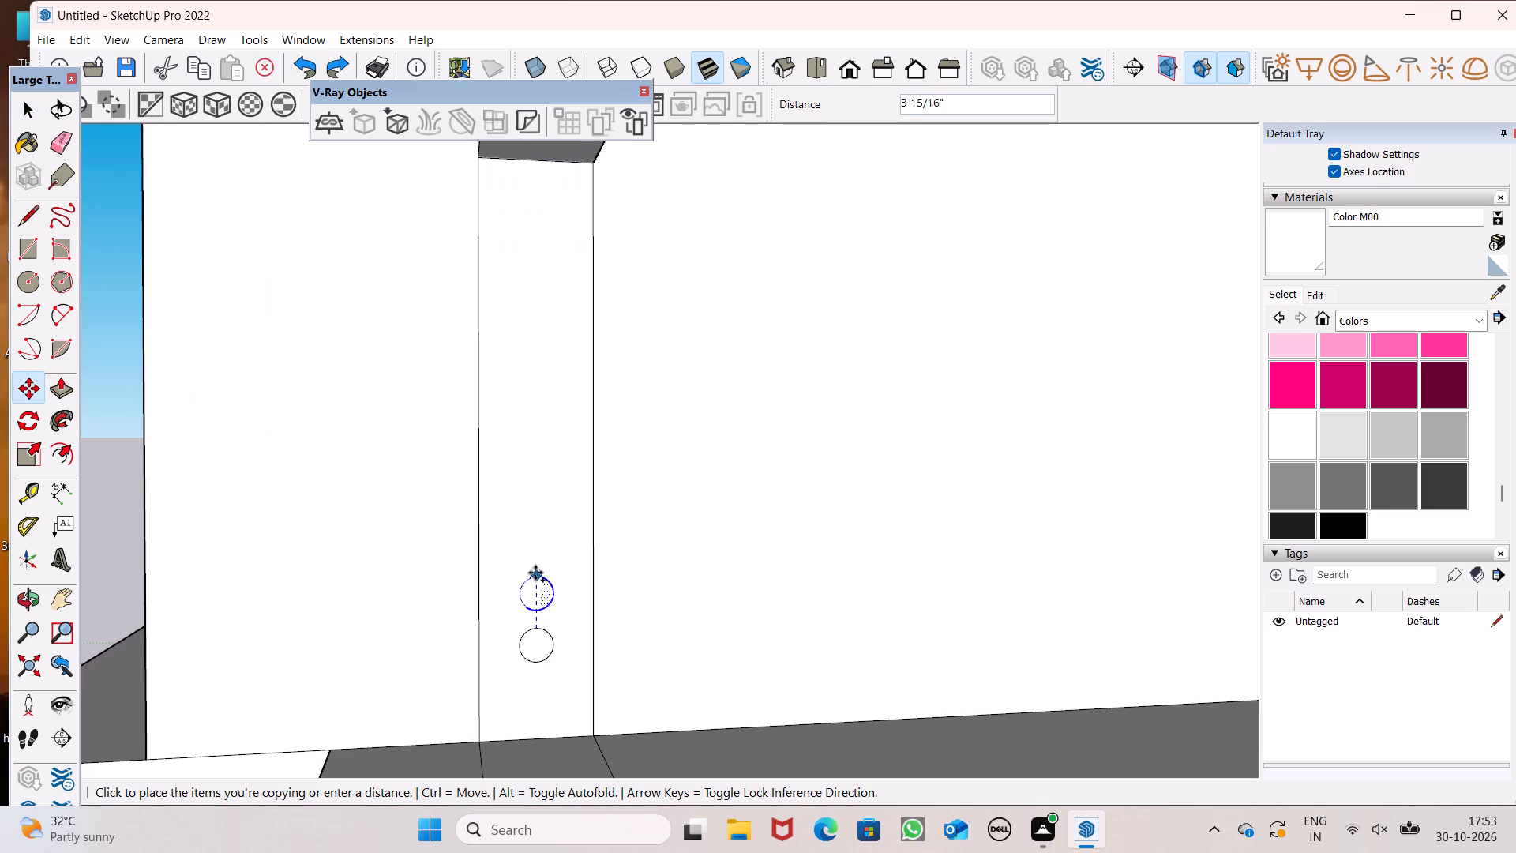
{"action": "left_click_drag", "start_coordinate": [535, 573], "coordinate": [535, 543]}
{"action": "scroll", "coordinate": [539, 533], "scroll_direction": "up", "scroll_amount": 1}
{"action": "scroll", "coordinate": [525, 563], "scroll_direction": "down", "scroll_amount": 6}
{"action": "scroll", "coordinate": [526, 447], "scroll_direction": "up", "scroll_amount": 4}
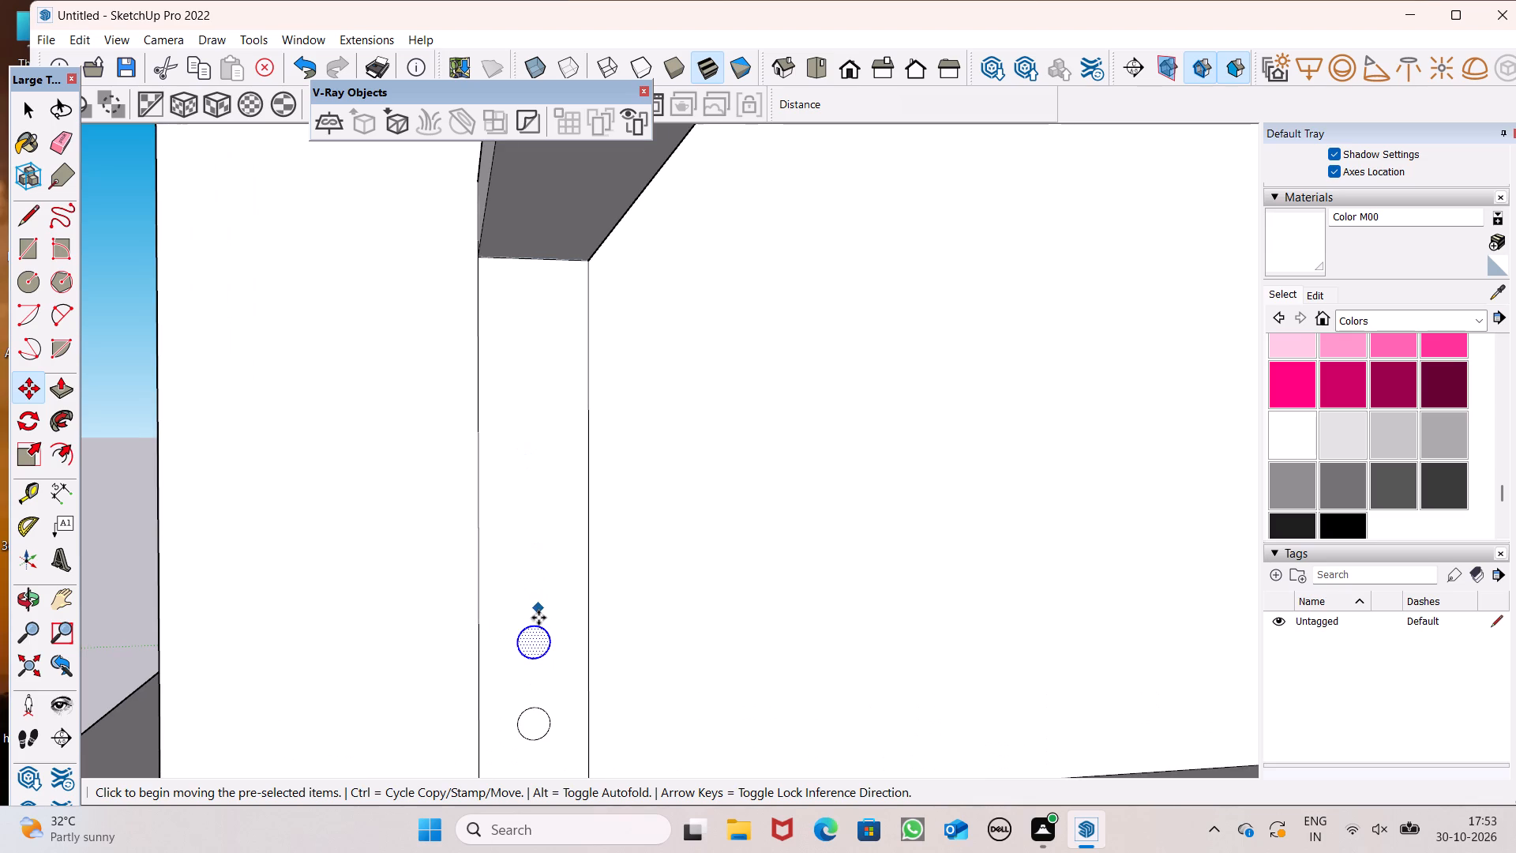
{"action": "left_click_drag", "start_coordinate": [535, 628], "coordinate": [539, 587]}
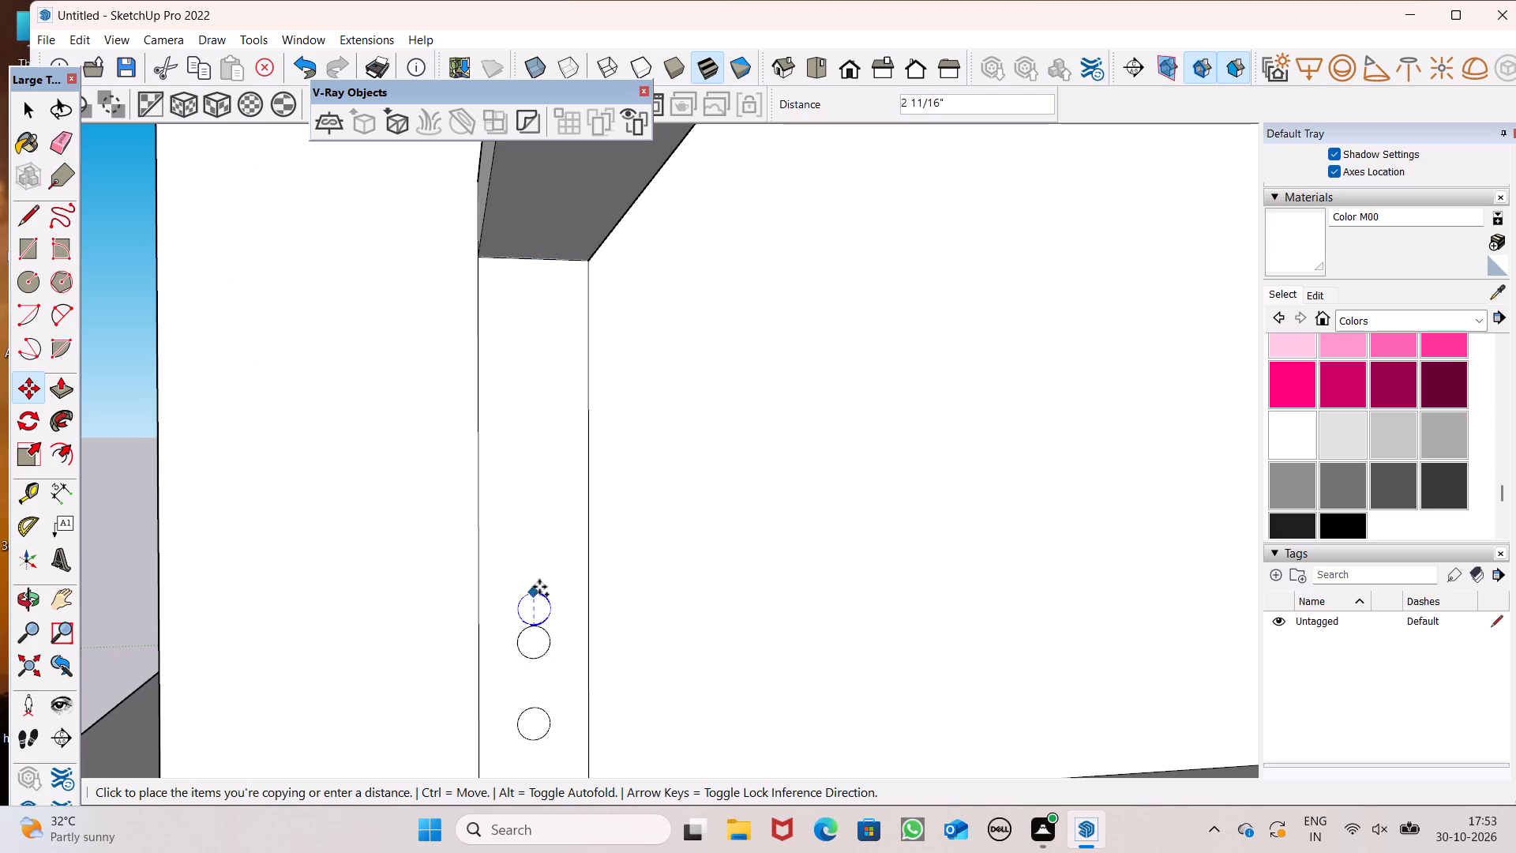
{"action": "left_click_drag", "start_coordinate": [539, 587], "coordinate": [537, 546]}
{"action": "left_click_drag", "start_coordinate": [532, 547], "coordinate": [542, 474]}
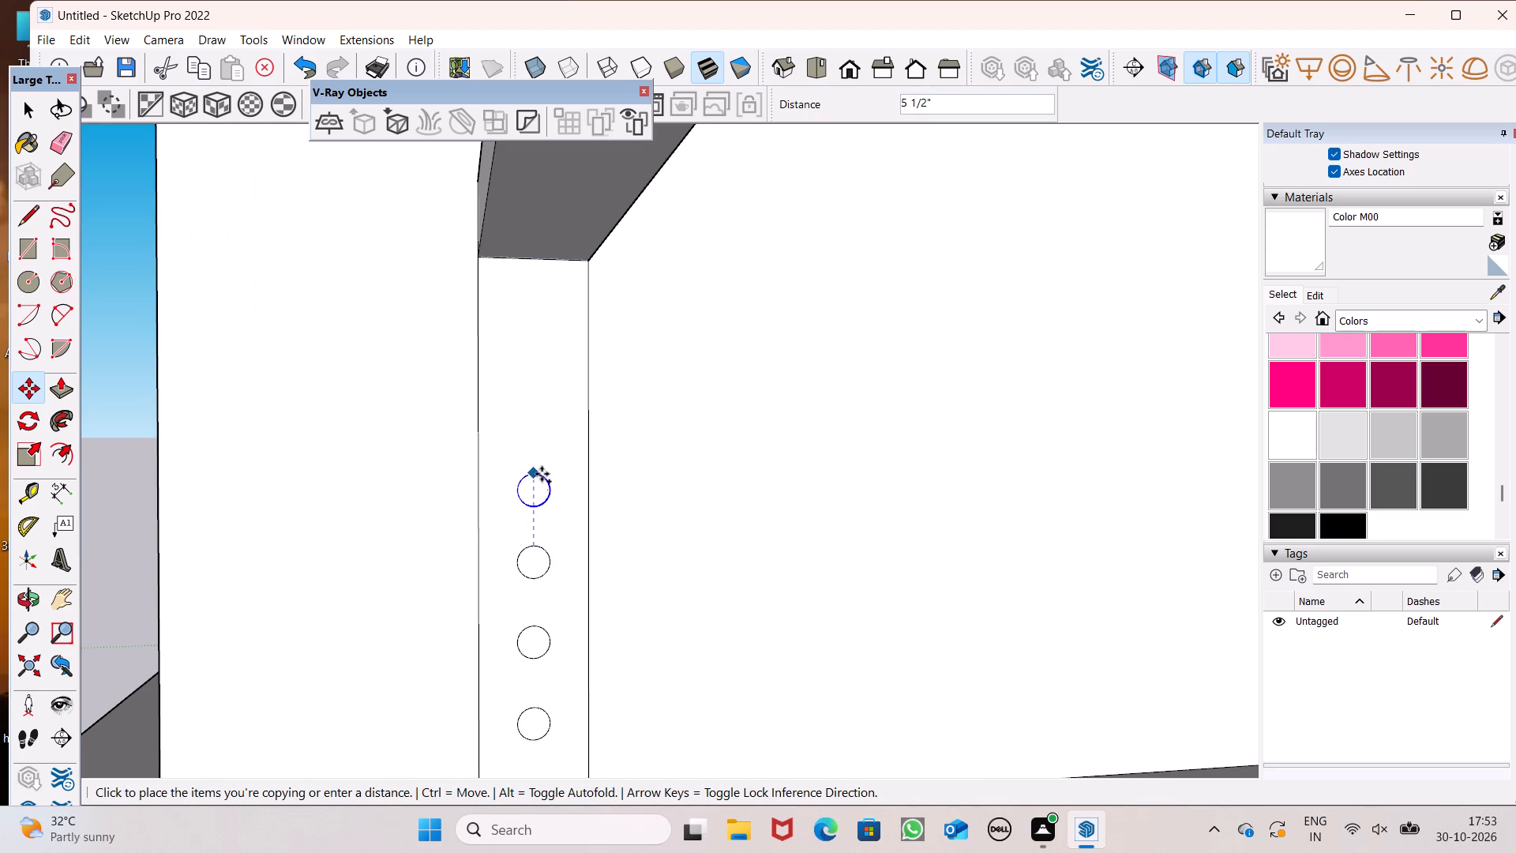
{"action": "left_click_drag", "start_coordinate": [542, 474], "coordinate": [542, 468]}
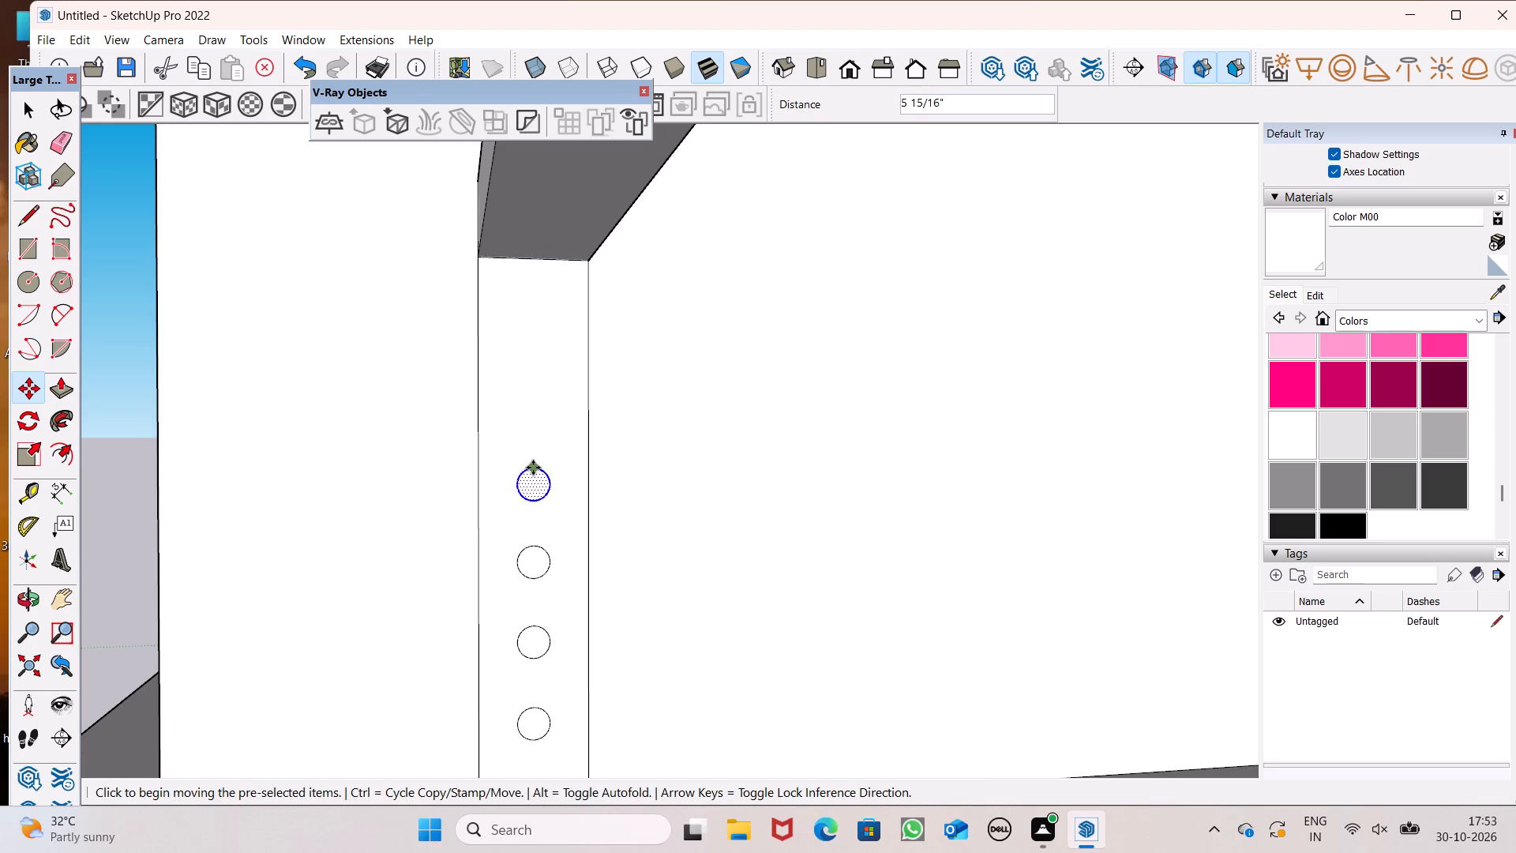
{"action": "left_click_drag", "start_coordinate": [533, 468], "coordinate": [524, 372]}
{"action": "key", "text": "space"}
Examine the circles under the first-floor handrail and the balconies above and below from the front of the building.
{"action": "scroll", "coordinate": [462, 340], "scroll_direction": "down", "scroll_amount": 5}
{"action": "middle_click_drag", "start_coordinate": [497, 410], "coordinate": [708, 408]}
{"action": "scroll", "coordinate": [615, 415], "scroll_direction": "down", "scroll_amount": 4}
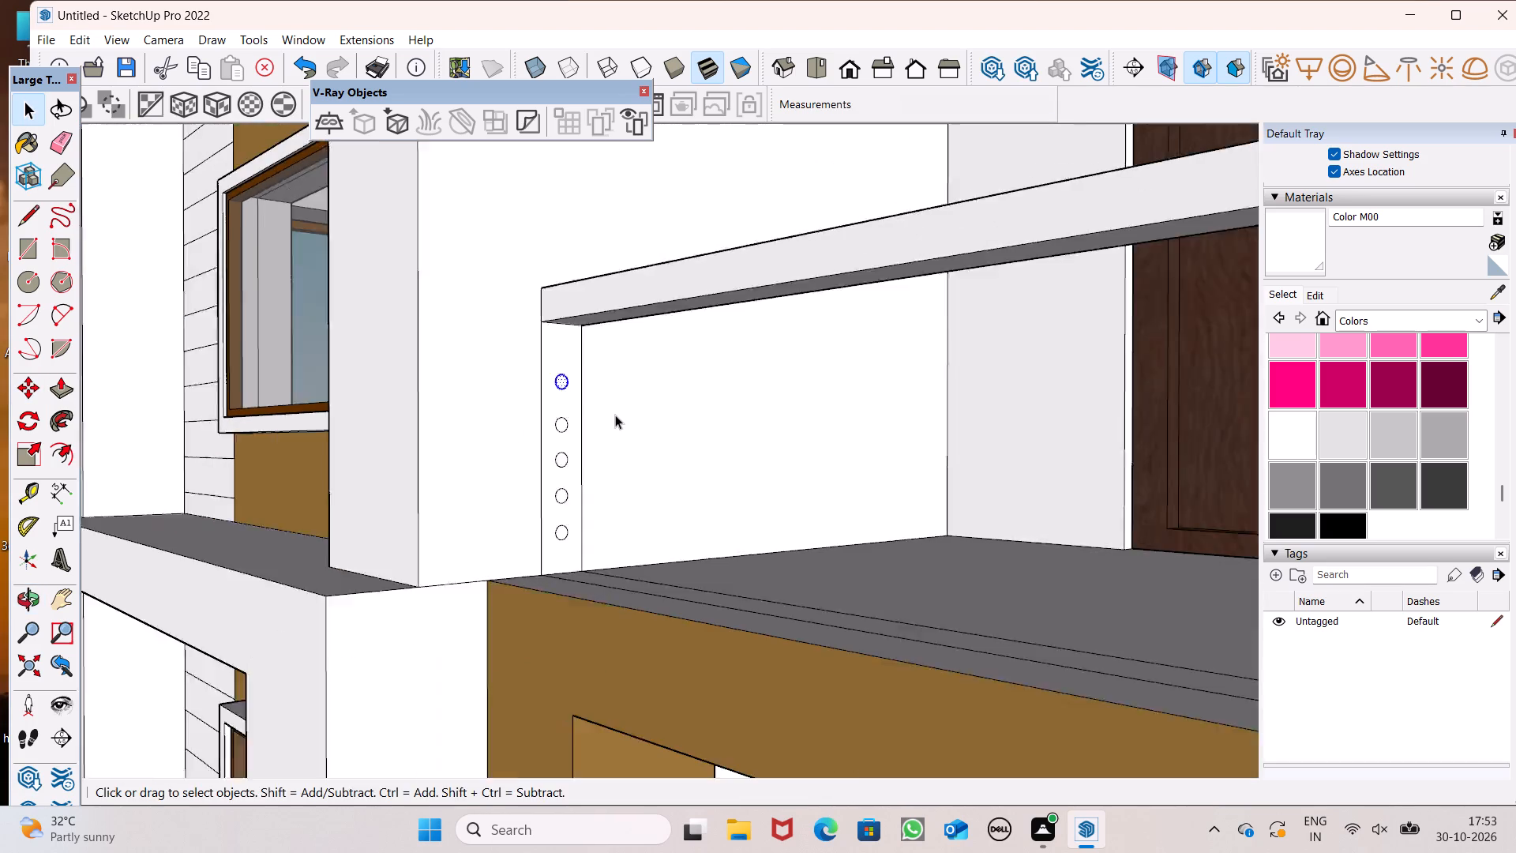
{"action": "scroll", "coordinate": [615, 415], "scroll_direction": "down", "scroll_amount": 2}
{"action": "middle_click_drag", "start_coordinate": [606, 417], "coordinate": [546, 462]}
{"action": "left_click", "coordinate": [133, 348]}
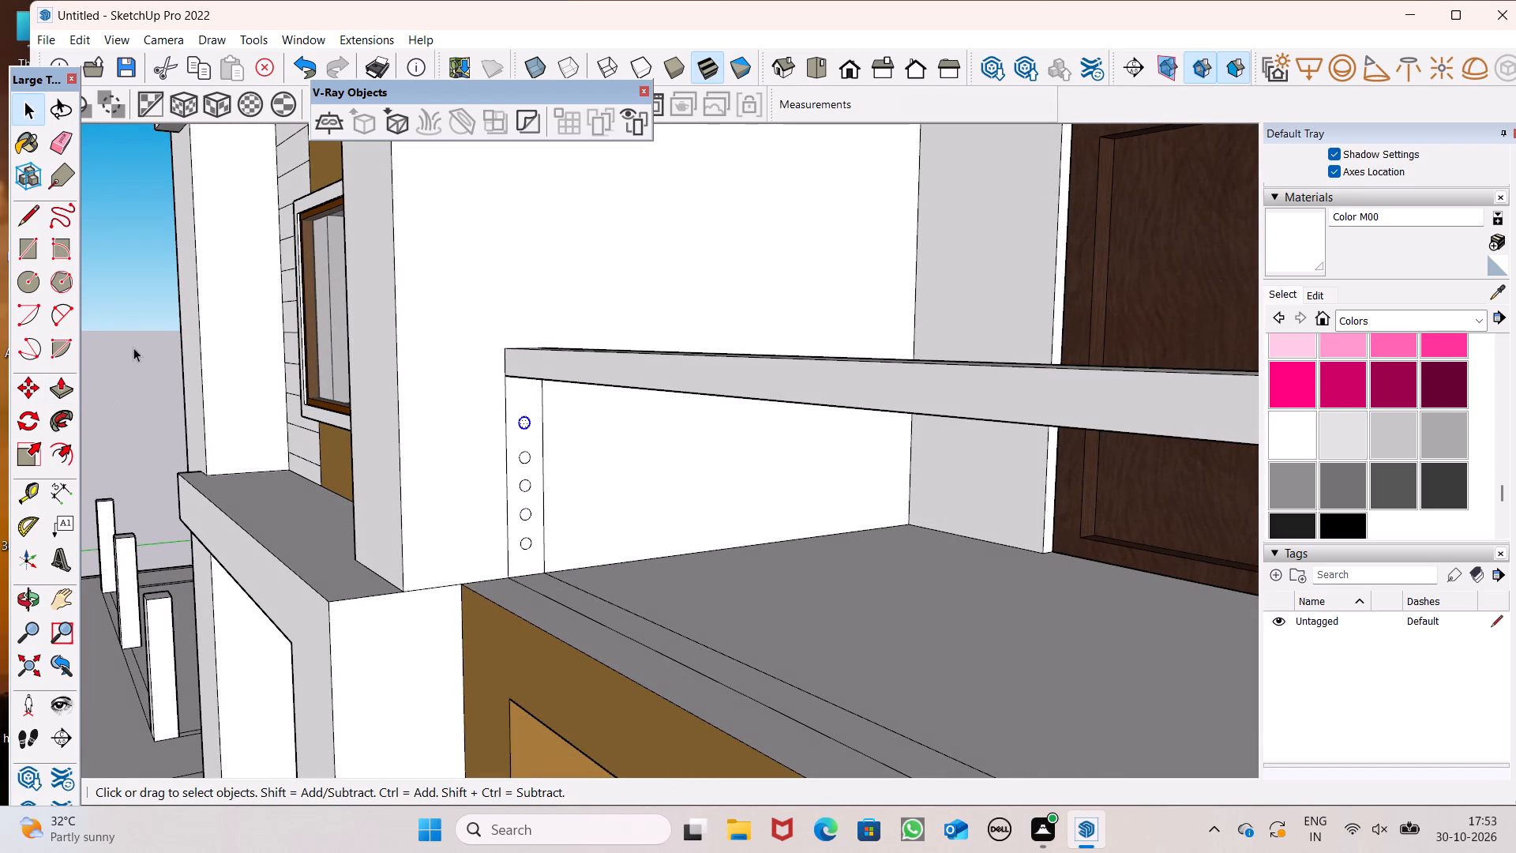
{"action": "scroll", "coordinate": [189, 403], "scroll_direction": "down", "scroll_amount": 2}
{"action": "middle_click_drag", "start_coordinate": [343, 458], "coordinate": [473, 401]}
{"action": "scroll", "coordinate": [475, 385], "scroll_direction": "down", "scroll_amount": 3}
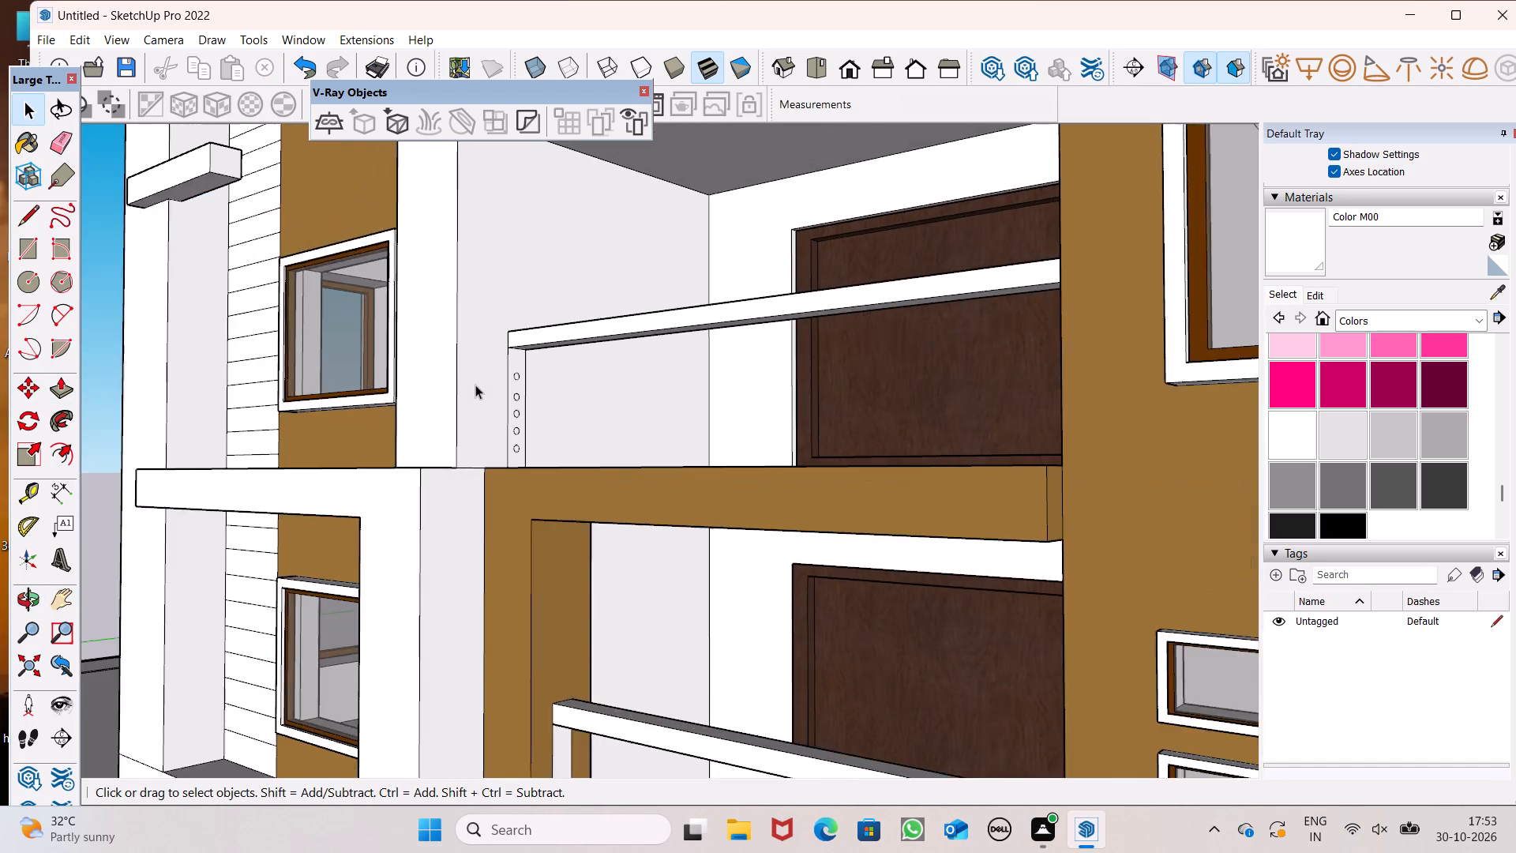
{"action": "scroll", "coordinate": [475, 385], "scroll_direction": "down", "scroll_amount": 6}
{"action": "middle_click_drag", "start_coordinate": [539, 433], "coordinate": [409, 552]}
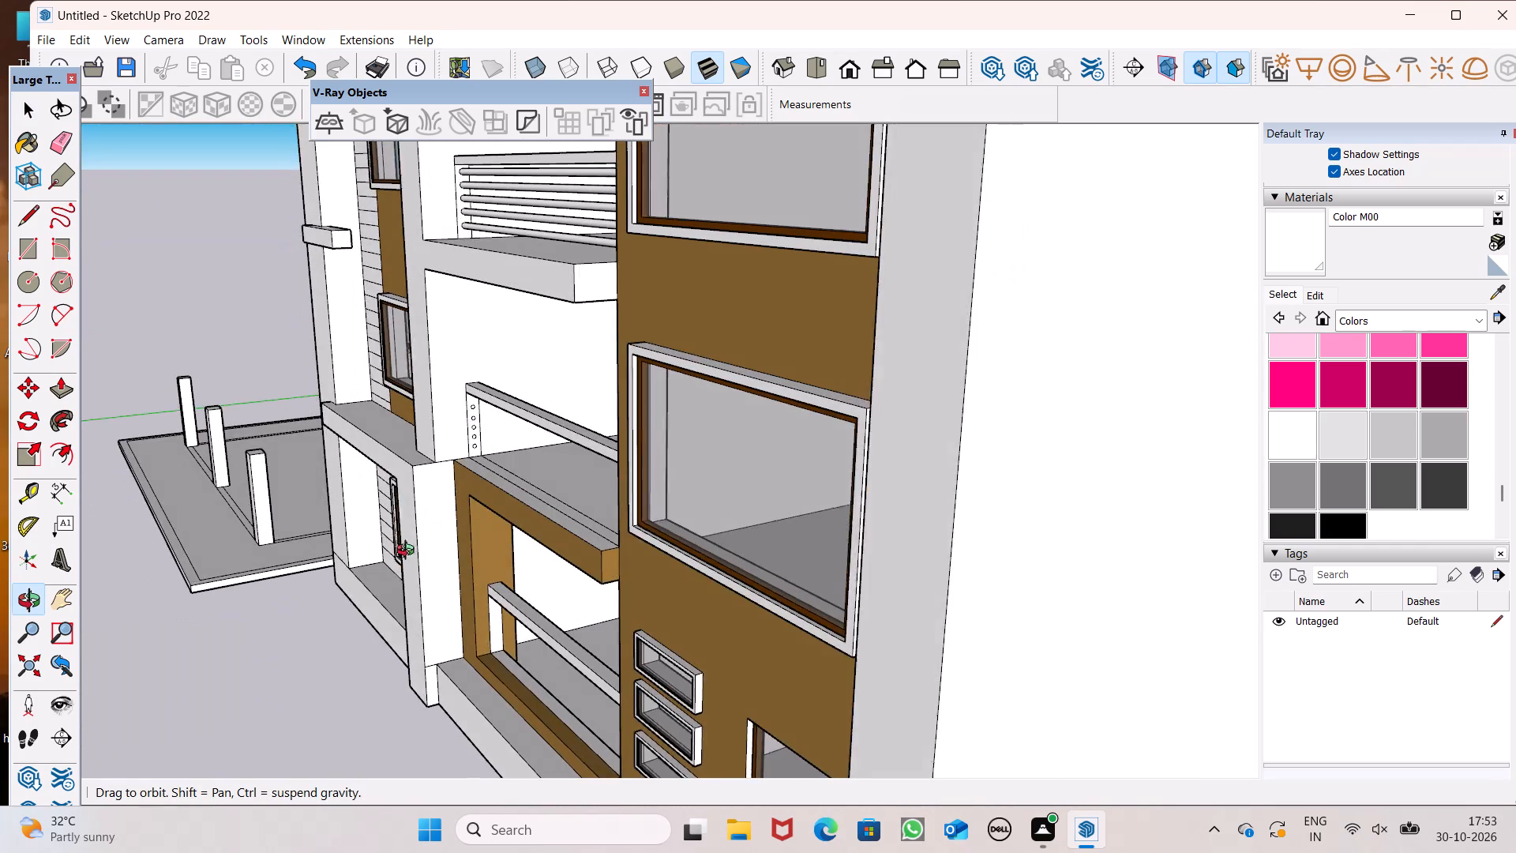
Undo the stack of circle copies beneath the first-floor handrail, leaving only the base circle.
{"action": "middle_click_drag", "start_coordinate": [409, 552], "coordinate": [400, 552]}
{"action": "key", "text": "ctrl+z"}
{"action": "key", "text": "ctrl+z"}
{"action": "key", "text": "ctrl+z"}
{"action": "key", "text": "ctrl+z"}
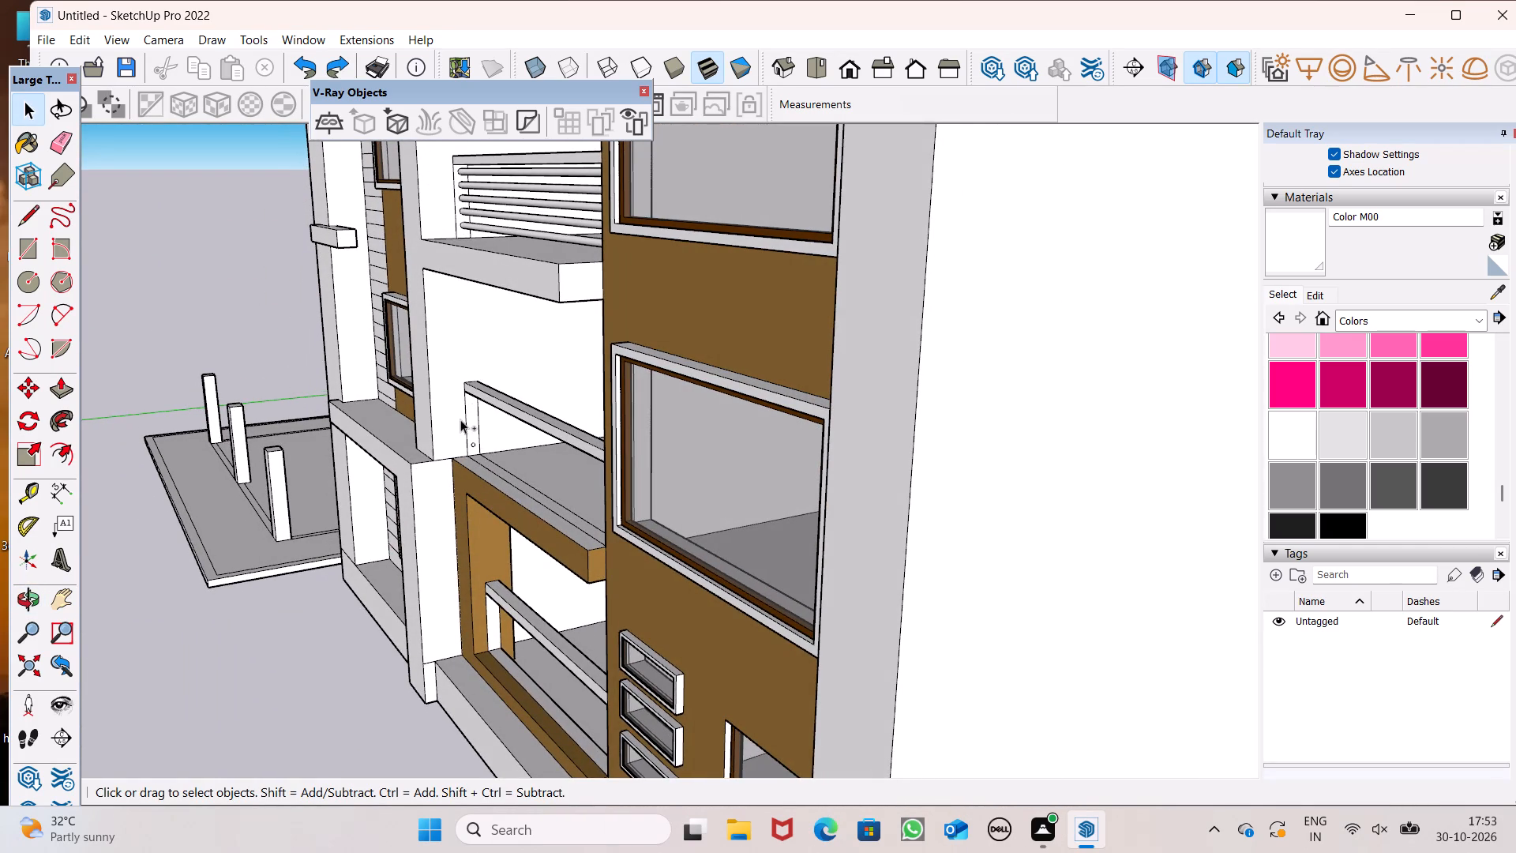
Undo the base circle near the foot of the wall strip under the first-floor handrail.
{"action": "scroll", "coordinate": [463, 393], "scroll_direction": "up", "scroll_amount": 6}
{"action": "scroll", "coordinate": [501, 487], "scroll_direction": "down", "scroll_amount": 6}
{"action": "scroll", "coordinate": [501, 513], "scroll_direction": "up", "scroll_amount": 1}
{"action": "middle_click_drag", "start_coordinate": [501, 513], "coordinate": [471, 481]}
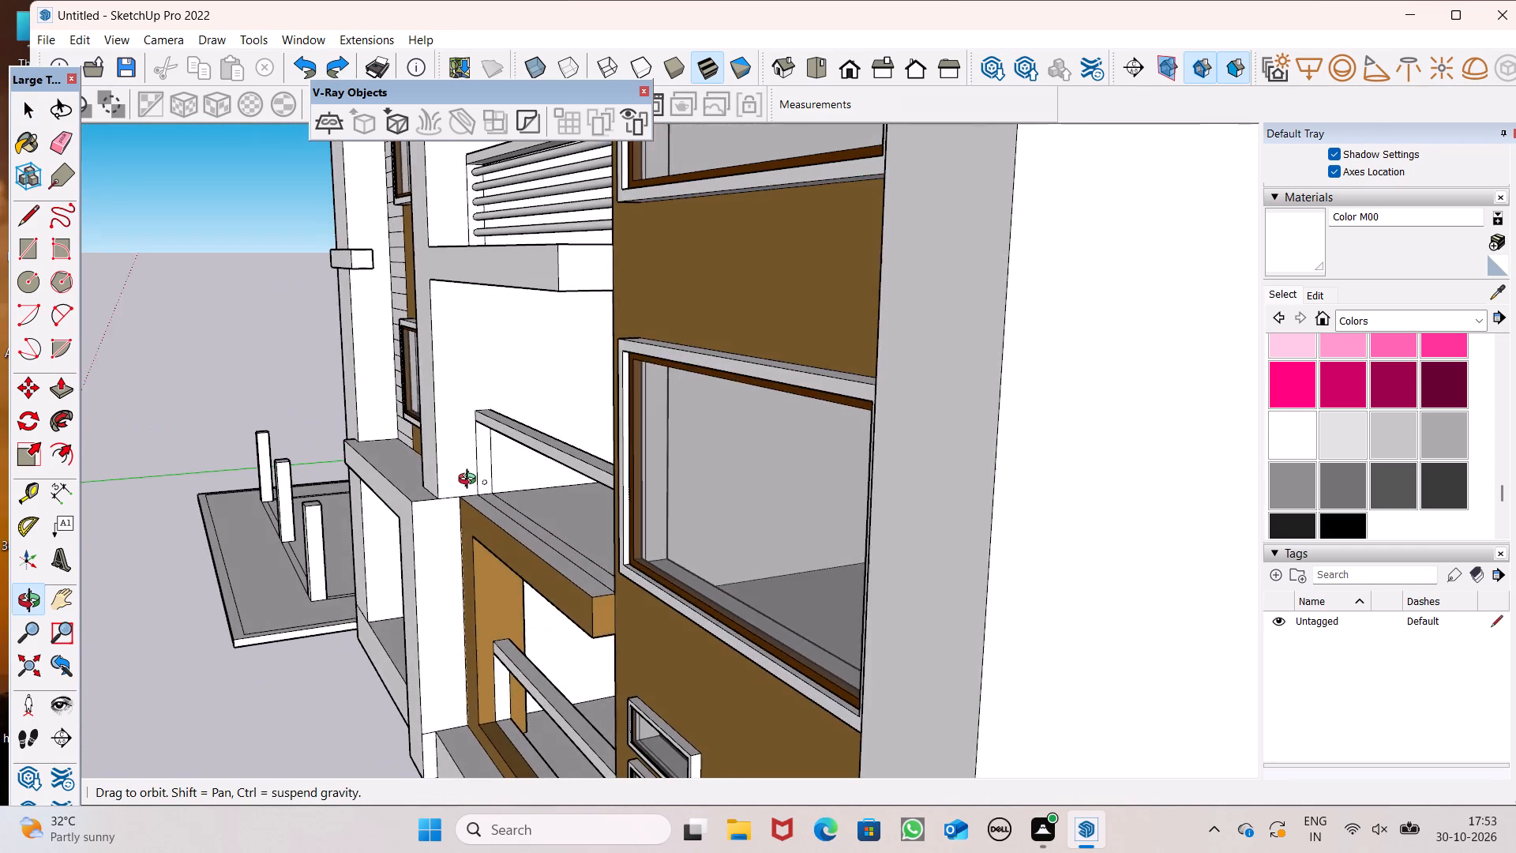
{"action": "middle_click_drag", "start_coordinate": [471, 481], "coordinate": [463, 481]}
{"action": "scroll", "coordinate": [454, 477], "scroll_direction": "up", "scroll_amount": 8}
{"action": "middle_click_drag", "start_coordinate": [519, 543], "coordinate": [461, 503]}
{"action": "scroll", "coordinate": [490, 524], "scroll_direction": "up", "scroll_amount": 7}
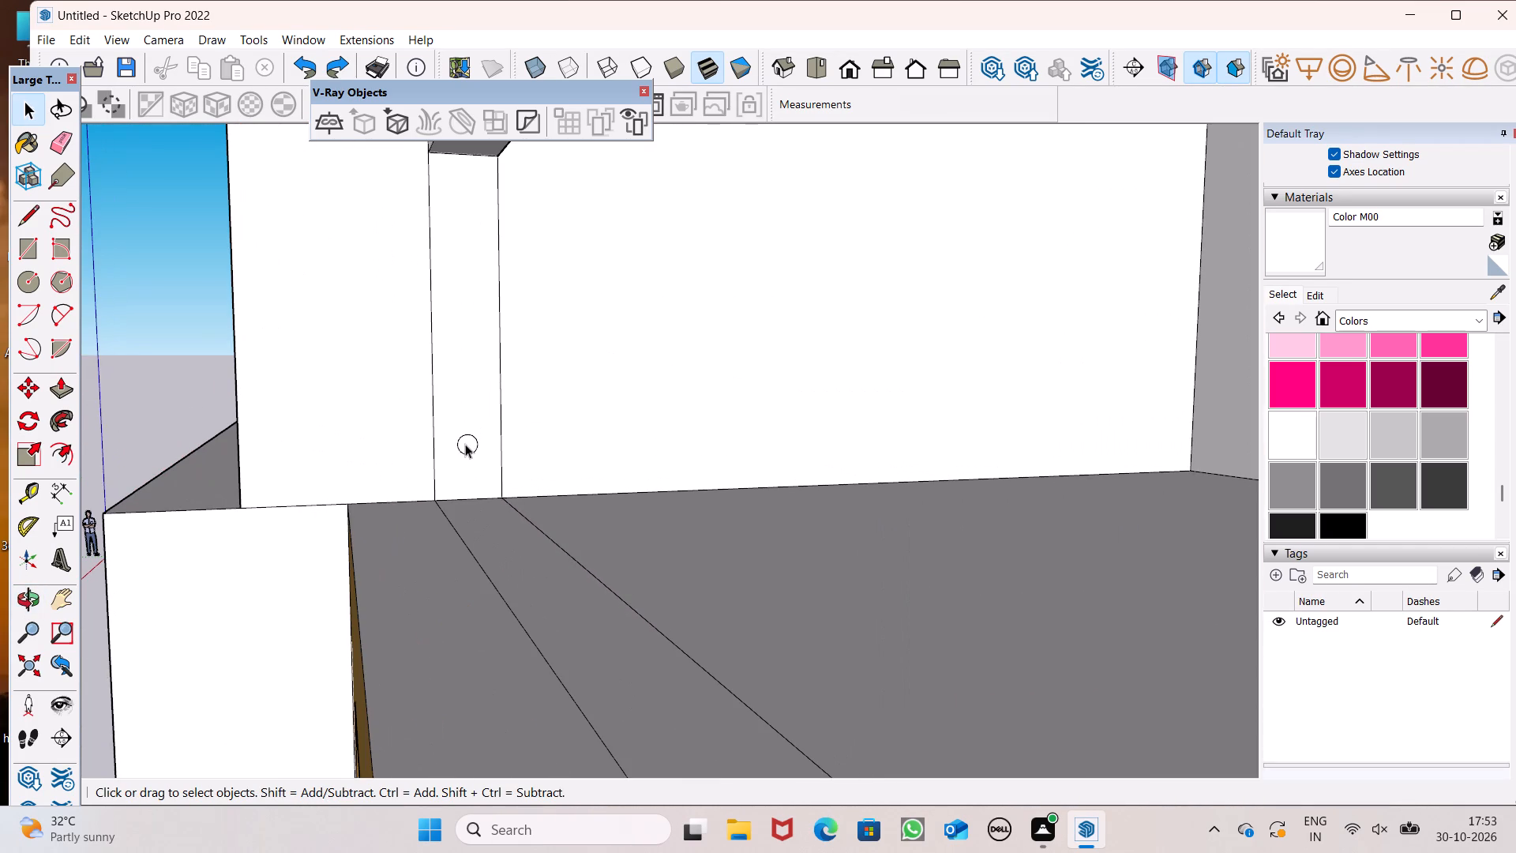
{"action": "key", "text": "ctrl+z"}
{"action": "key", "text": "ctrl+z"}
With the Circle tool ready, examine the blank wall strip below the first-floor handrail to find a spot for a new base circle.
{"action": "left_click", "coordinate": [33, 277]}
{"action": "scroll", "coordinate": [521, 376], "scroll_direction": "up", "scroll_amount": 2}
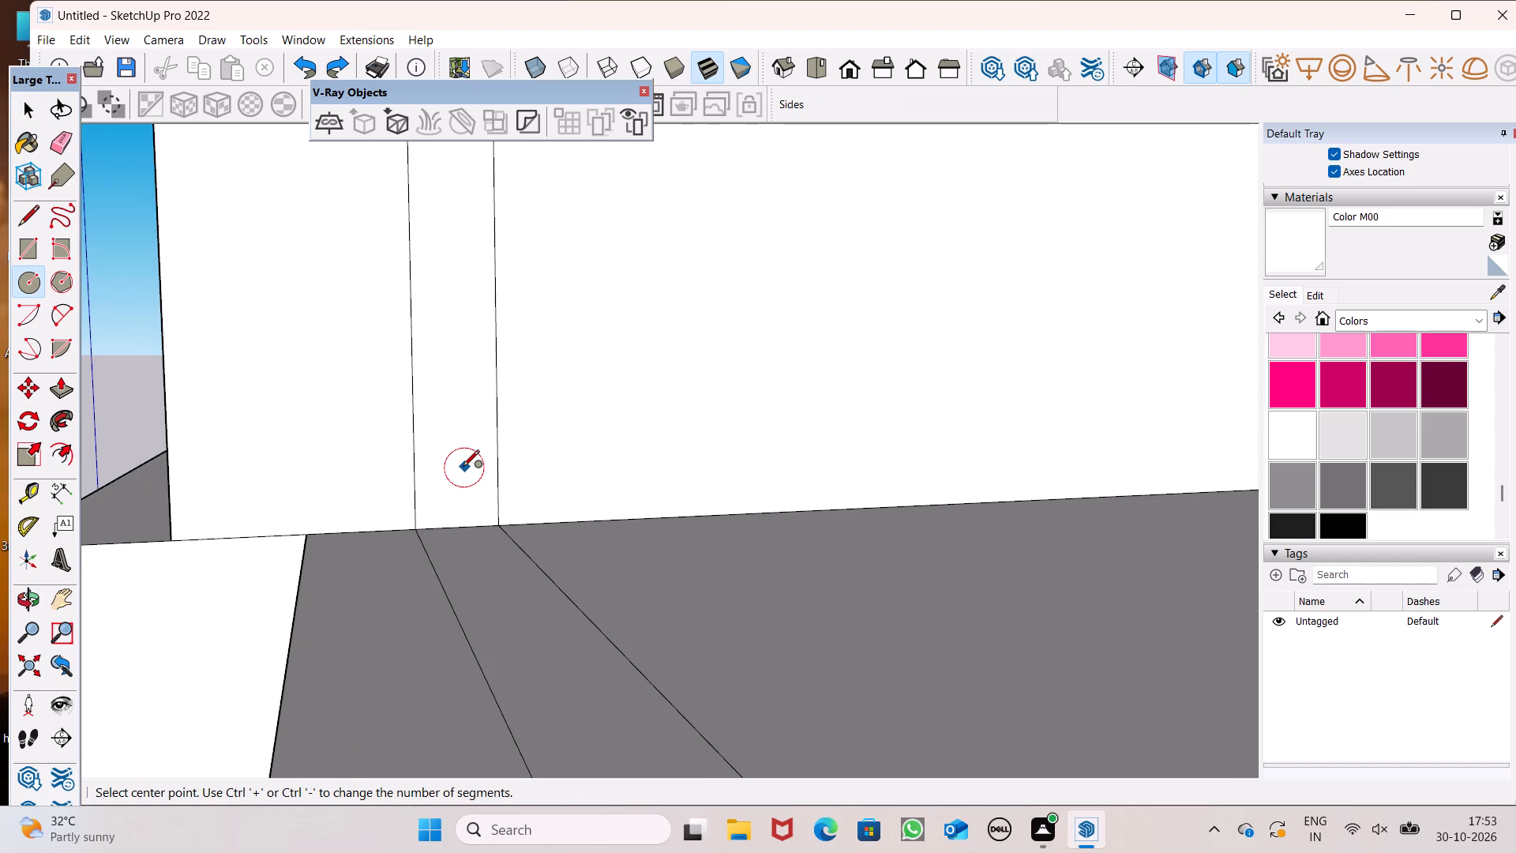
{"action": "middle_click", "coordinate": [467, 459]}
{"action": "scroll", "coordinate": [463, 461], "scroll_direction": "up", "scroll_amount": 6}
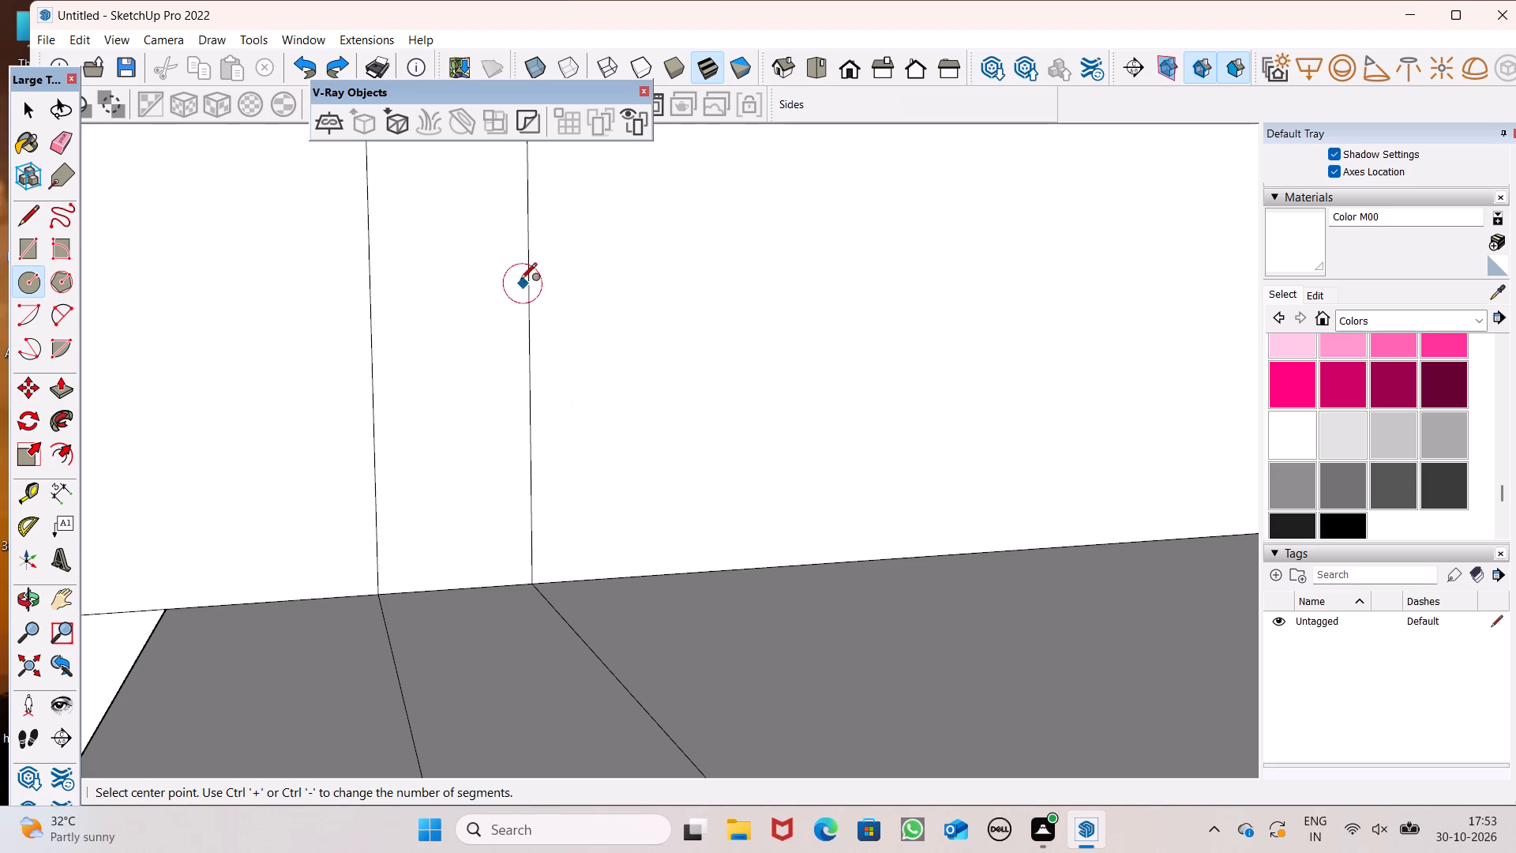
{"action": "scroll", "coordinate": [520, 280], "scroll_direction": "down", "scroll_amount": 6}
{"action": "middle_click_drag", "start_coordinate": [464, 448], "coordinate": [440, 456]}
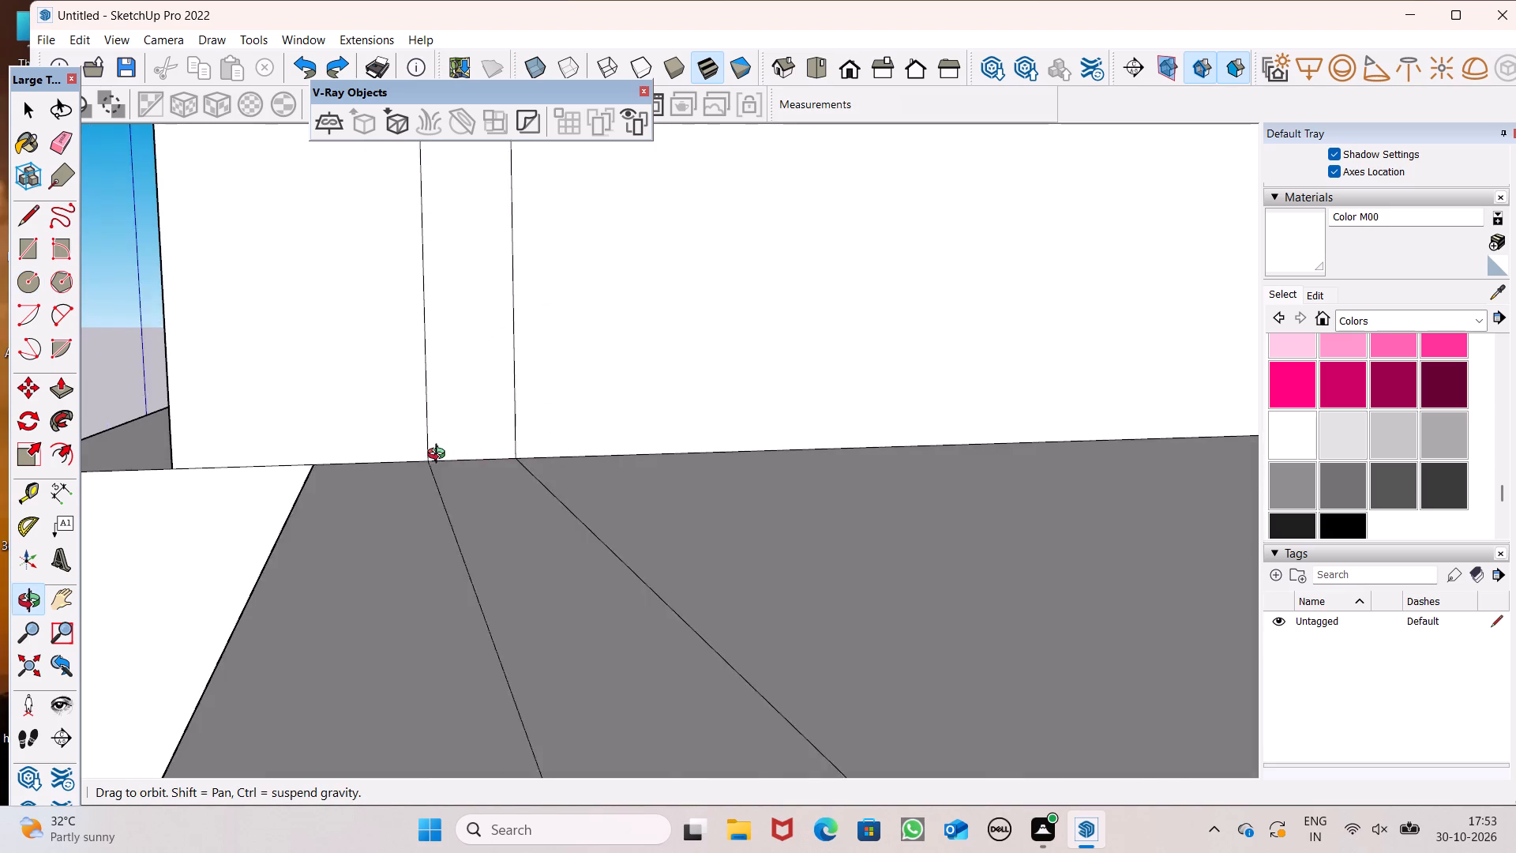
{"action": "middle_click_drag", "start_coordinate": [440, 456], "coordinate": [433, 460]}
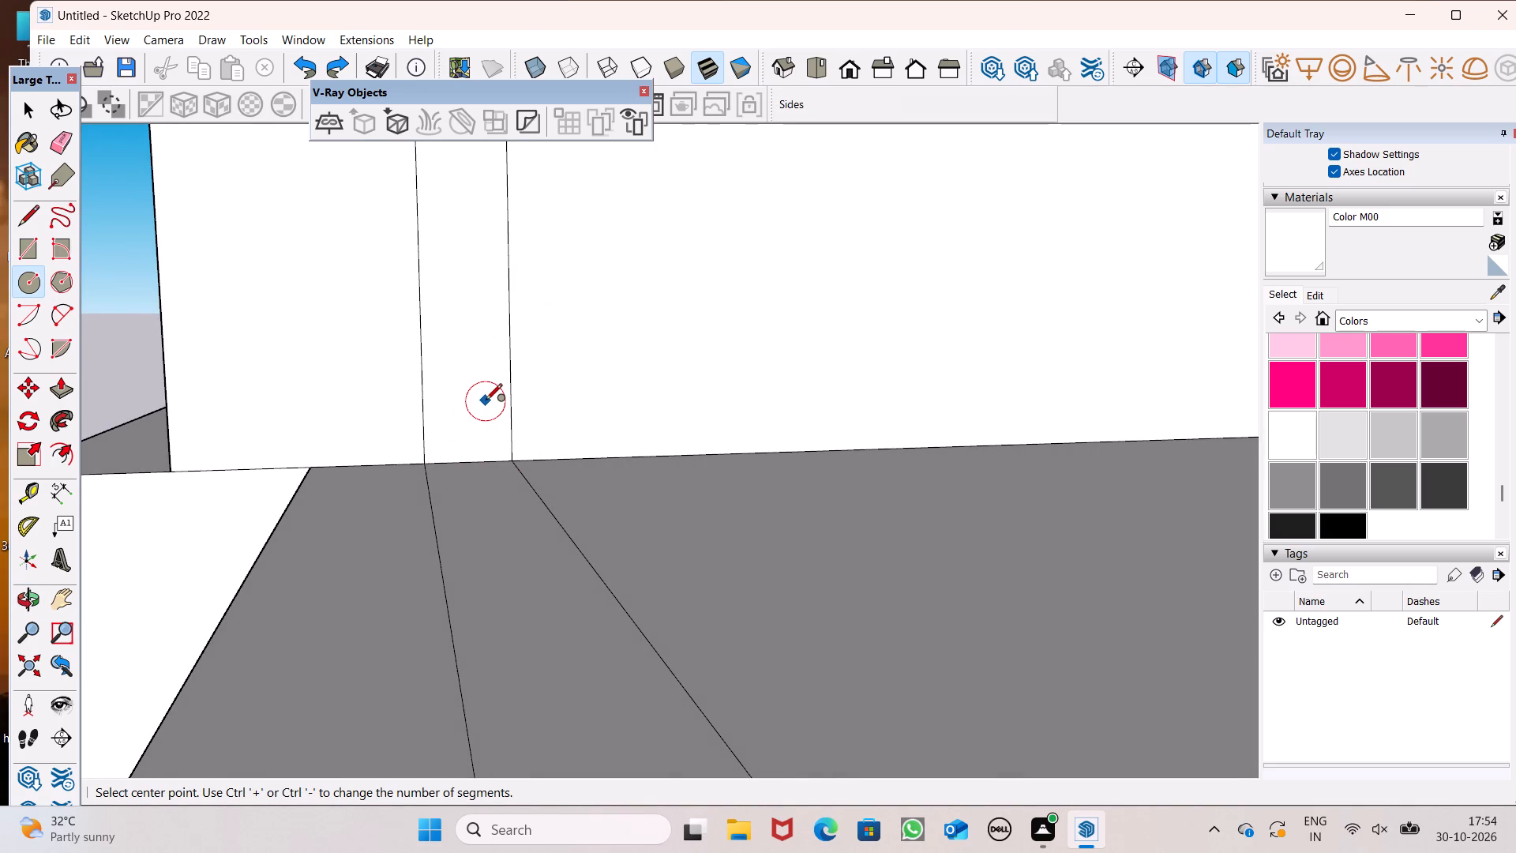
{"action": "scroll", "coordinate": [797, 370], "scroll_direction": "down", "scroll_amount": 3}
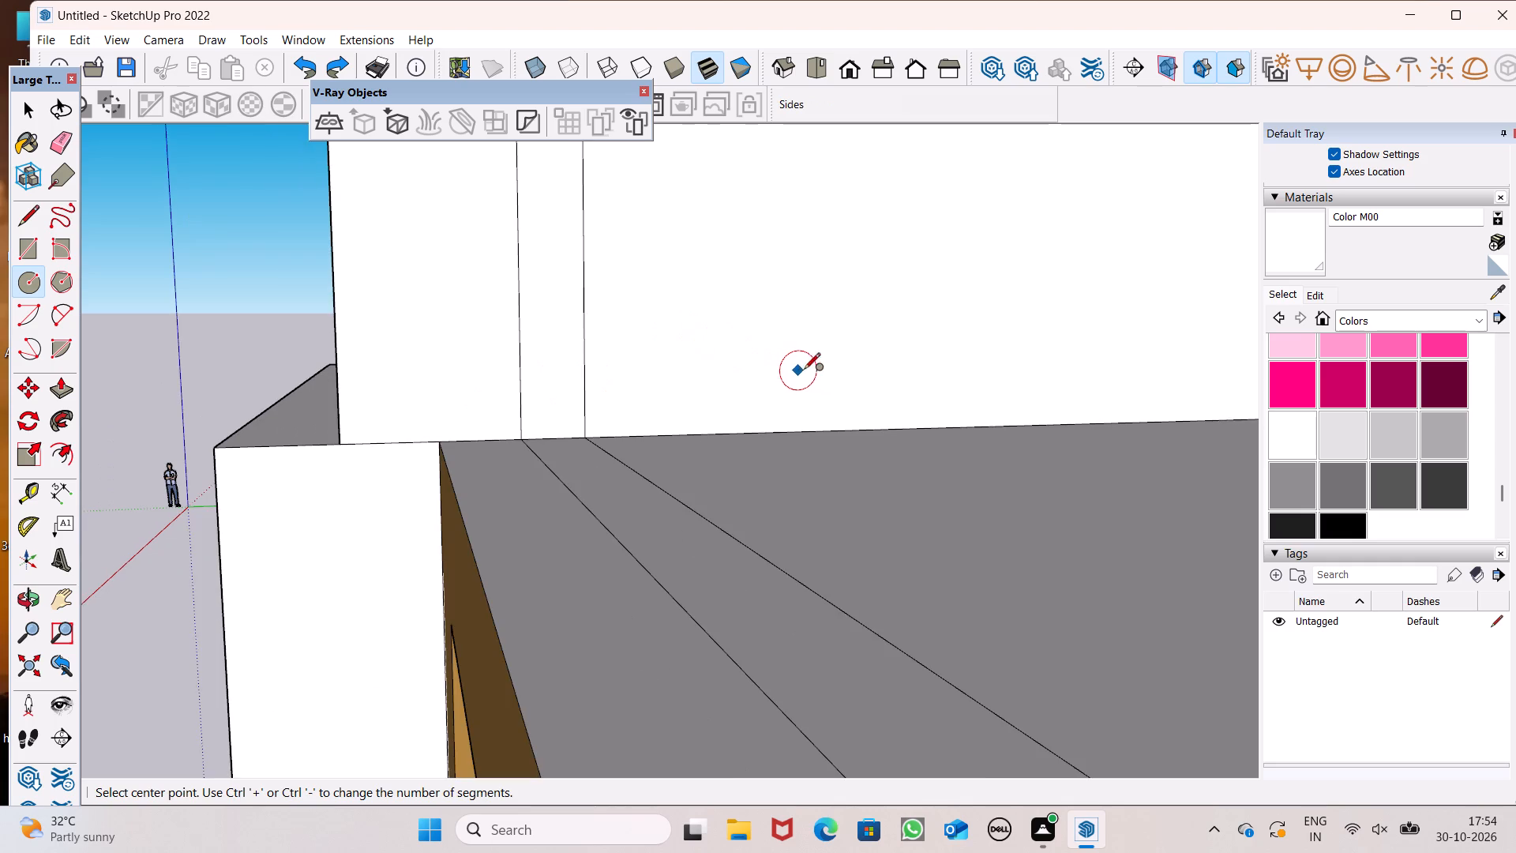
{"action": "middle_click_drag", "start_coordinate": [809, 385], "coordinate": [766, 371]}
{"action": "scroll", "coordinate": [794, 386], "scroll_direction": "down", "scroll_amount": 1}
{"action": "scroll", "coordinate": [606, 459], "scroll_direction": "down", "scroll_amount": 3}
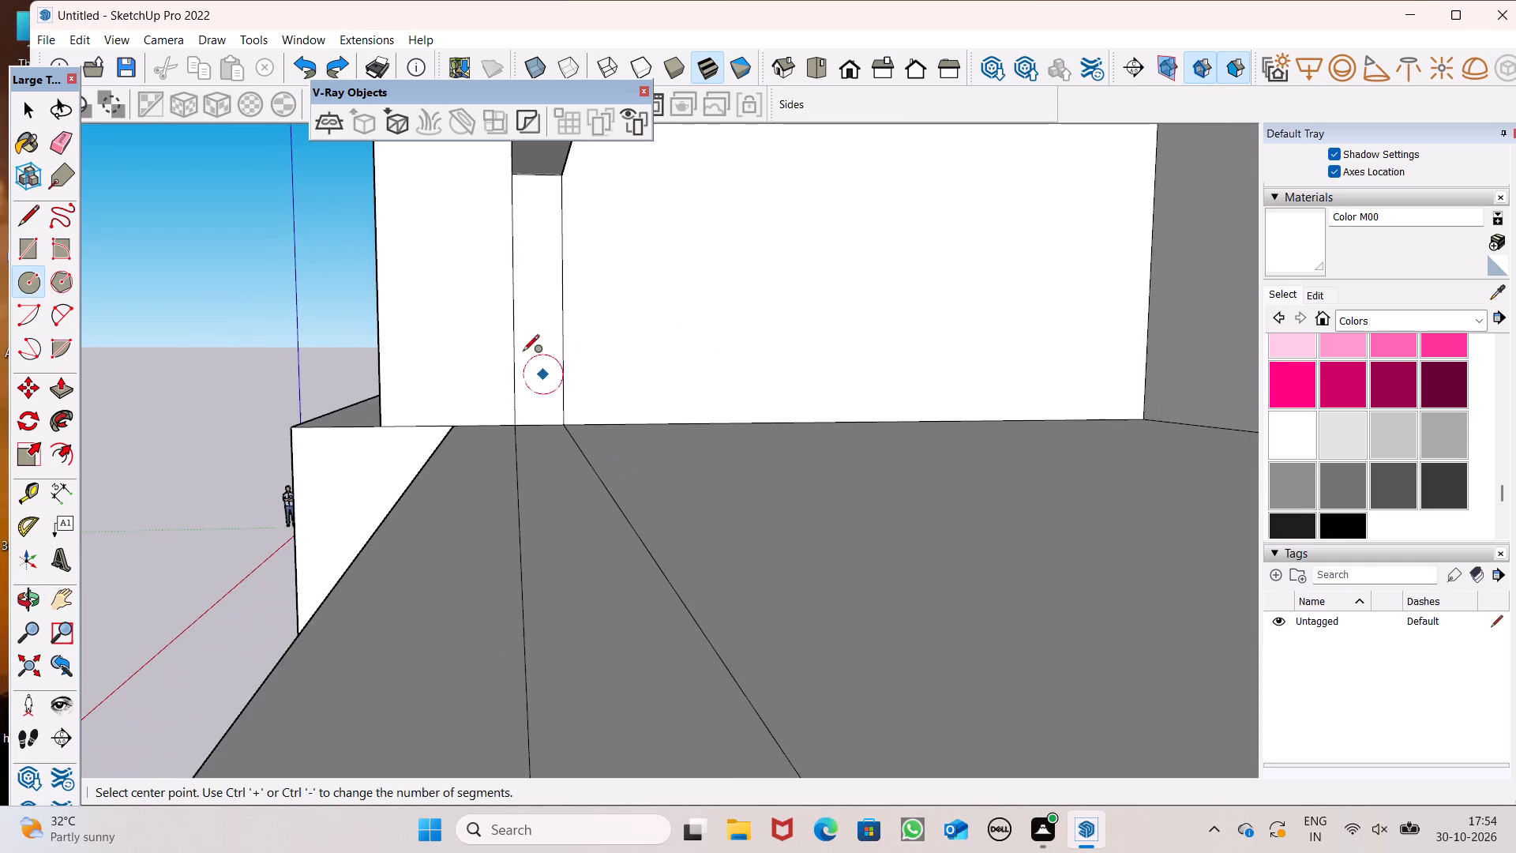
{"action": "scroll", "coordinate": [510, 332], "scroll_direction": "up", "scroll_amount": 5}
{"action": "scroll", "coordinate": [603, 429], "scroll_direction": "down", "scroll_amount": 5}
{"action": "middle_click_drag", "start_coordinate": [655, 490], "coordinate": [606, 517]}
{"action": "scroll", "coordinate": [499, 404], "scroll_direction": "up", "scroll_amount": 3}
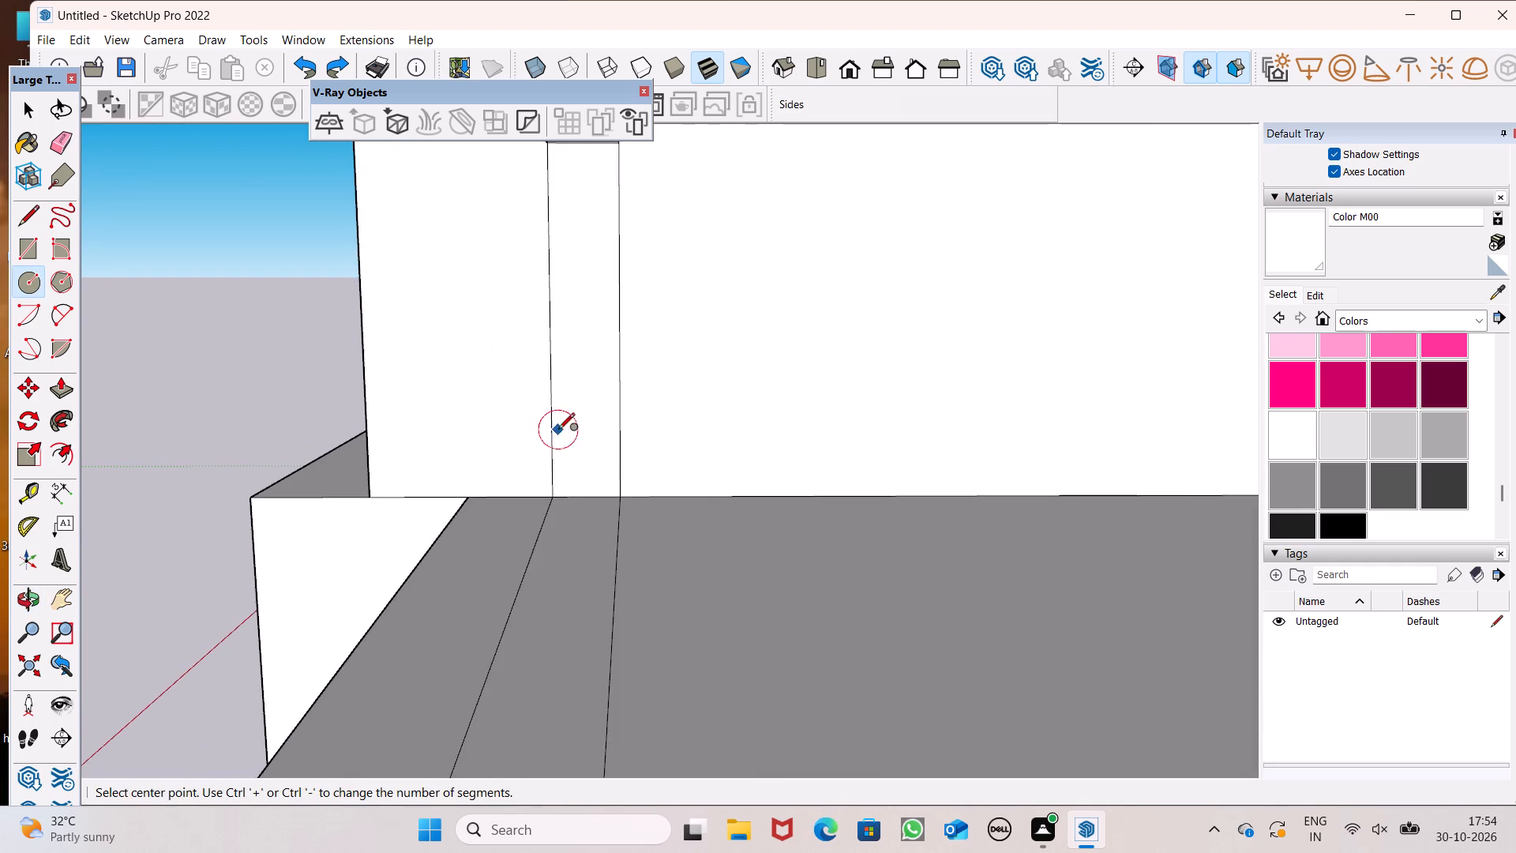
{"action": "middle_click_drag", "start_coordinate": [565, 445], "coordinate": [605, 462]}
{"action": "scroll", "coordinate": [603, 448], "scroll_direction": "down", "scroll_amount": 2}
{"action": "middle_click_drag", "start_coordinate": [650, 468], "coordinate": [626, 471]}
{"action": "scroll", "coordinate": [574, 432], "scroll_direction": "up", "scroll_amount": 1}
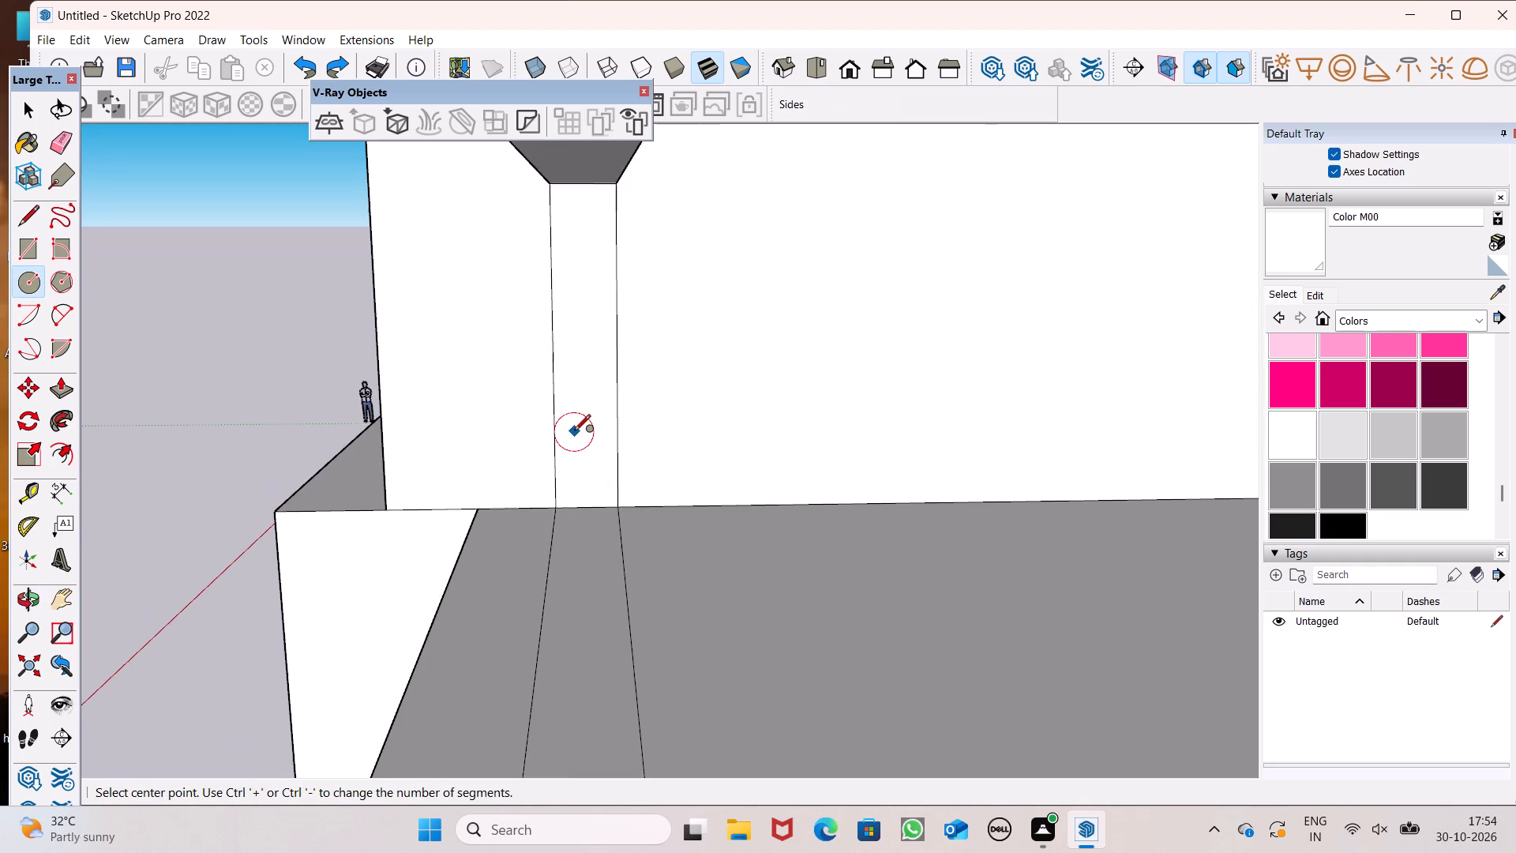
{"action": "scroll", "coordinate": [574, 432], "scroll_direction": "up", "scroll_amount": 1}
{"action": "middle_click_drag", "start_coordinate": [588, 455], "coordinate": [591, 479]}
{"action": "scroll", "coordinate": [598, 424], "scroll_direction": "down", "scroll_amount": 5}
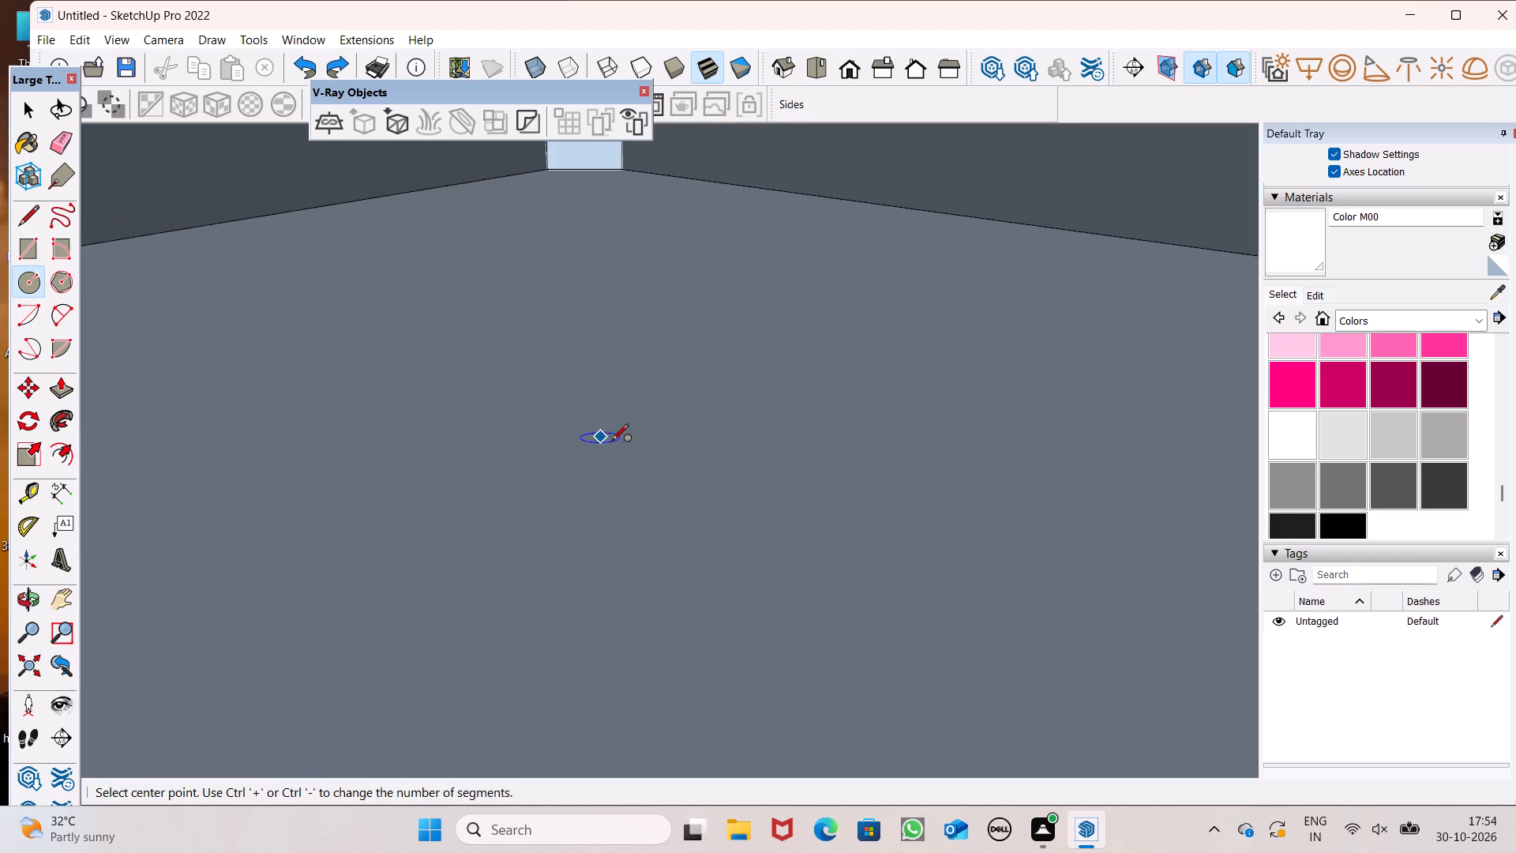
Inspect the building front from outside, then examine the wall strip under the first-floor handrail up close.
{"action": "left_click", "coordinate": [842, 75]}
{"action": "scroll", "coordinate": [852, 170], "scroll_direction": "down", "scroll_amount": 5}
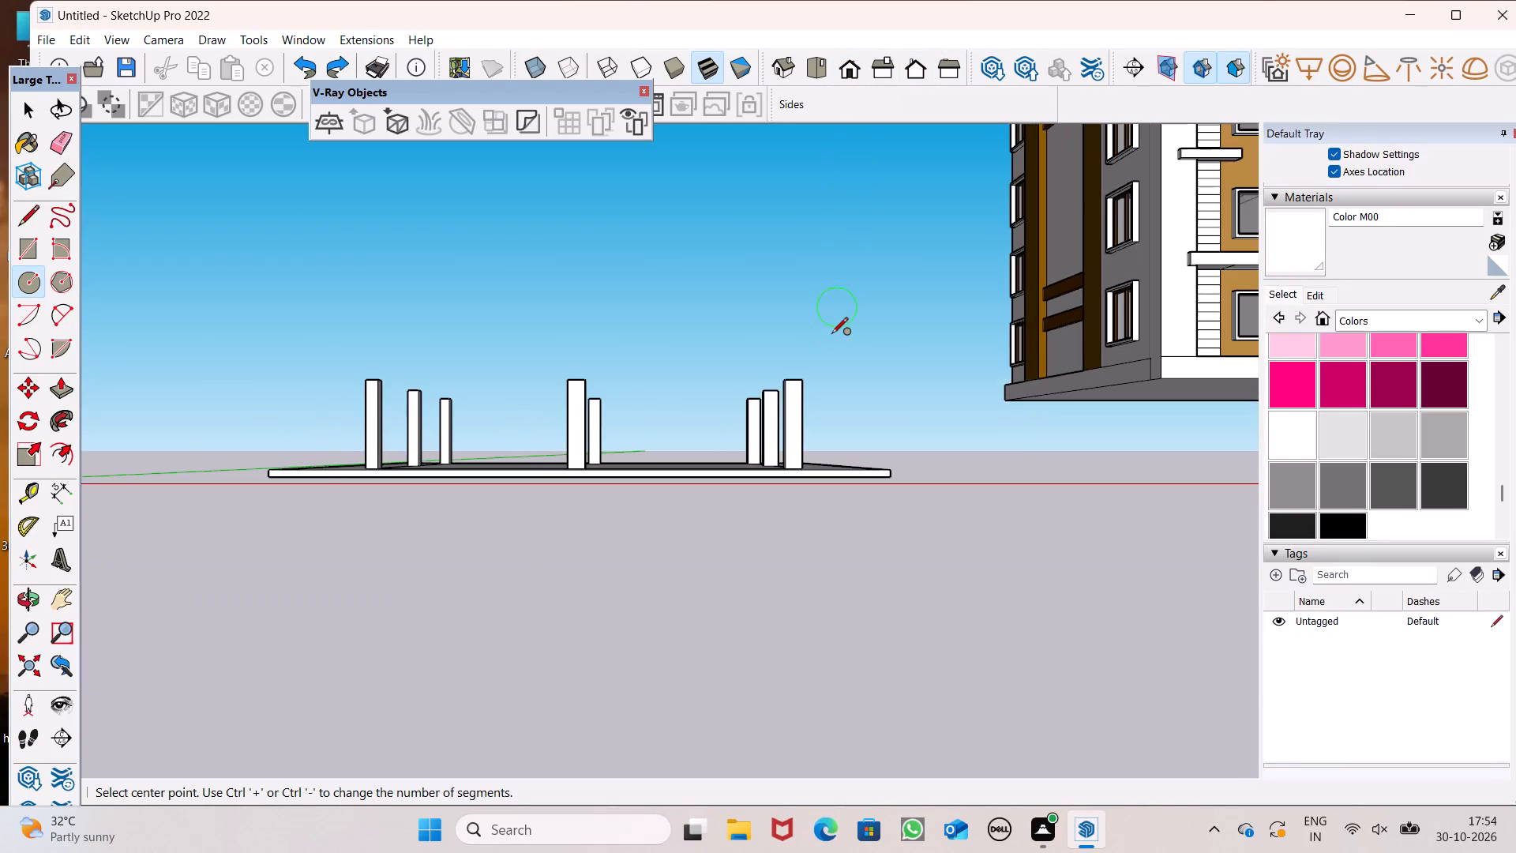
{"action": "middle_click_drag", "start_coordinate": [824, 343], "coordinate": [771, 379]}
{"action": "scroll", "coordinate": [587, 239], "scroll_direction": "down", "scroll_amount": 6}
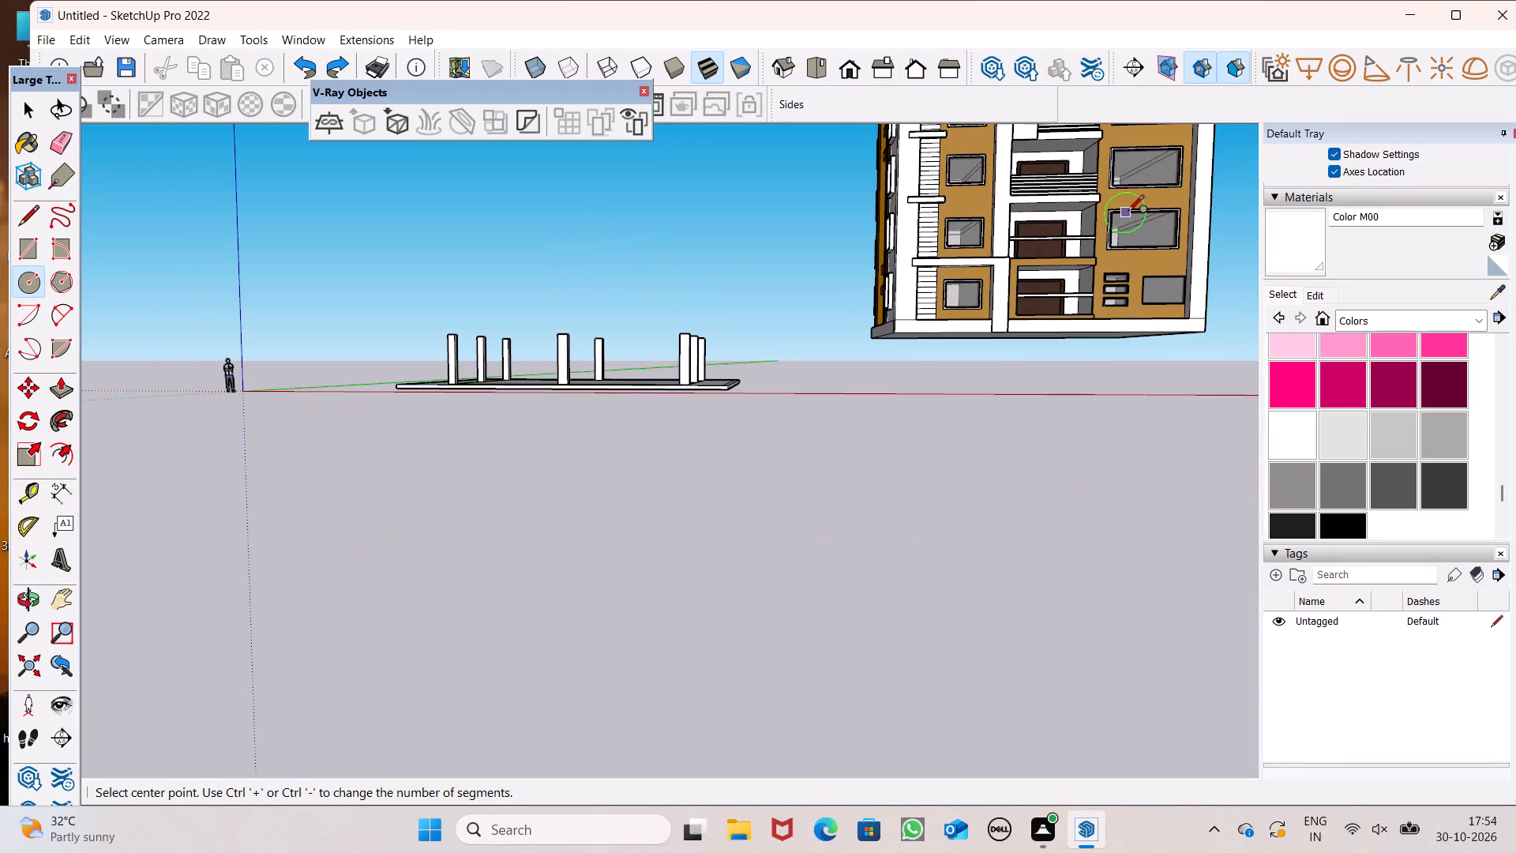
{"action": "scroll", "coordinate": [1128, 212], "scroll_direction": "up", "scroll_amount": 7}
{"action": "middle_click_drag", "start_coordinate": [1055, 287], "coordinate": [654, 355]}
{"action": "scroll", "coordinate": [1038, 291], "scroll_direction": "up", "scroll_amount": 1}
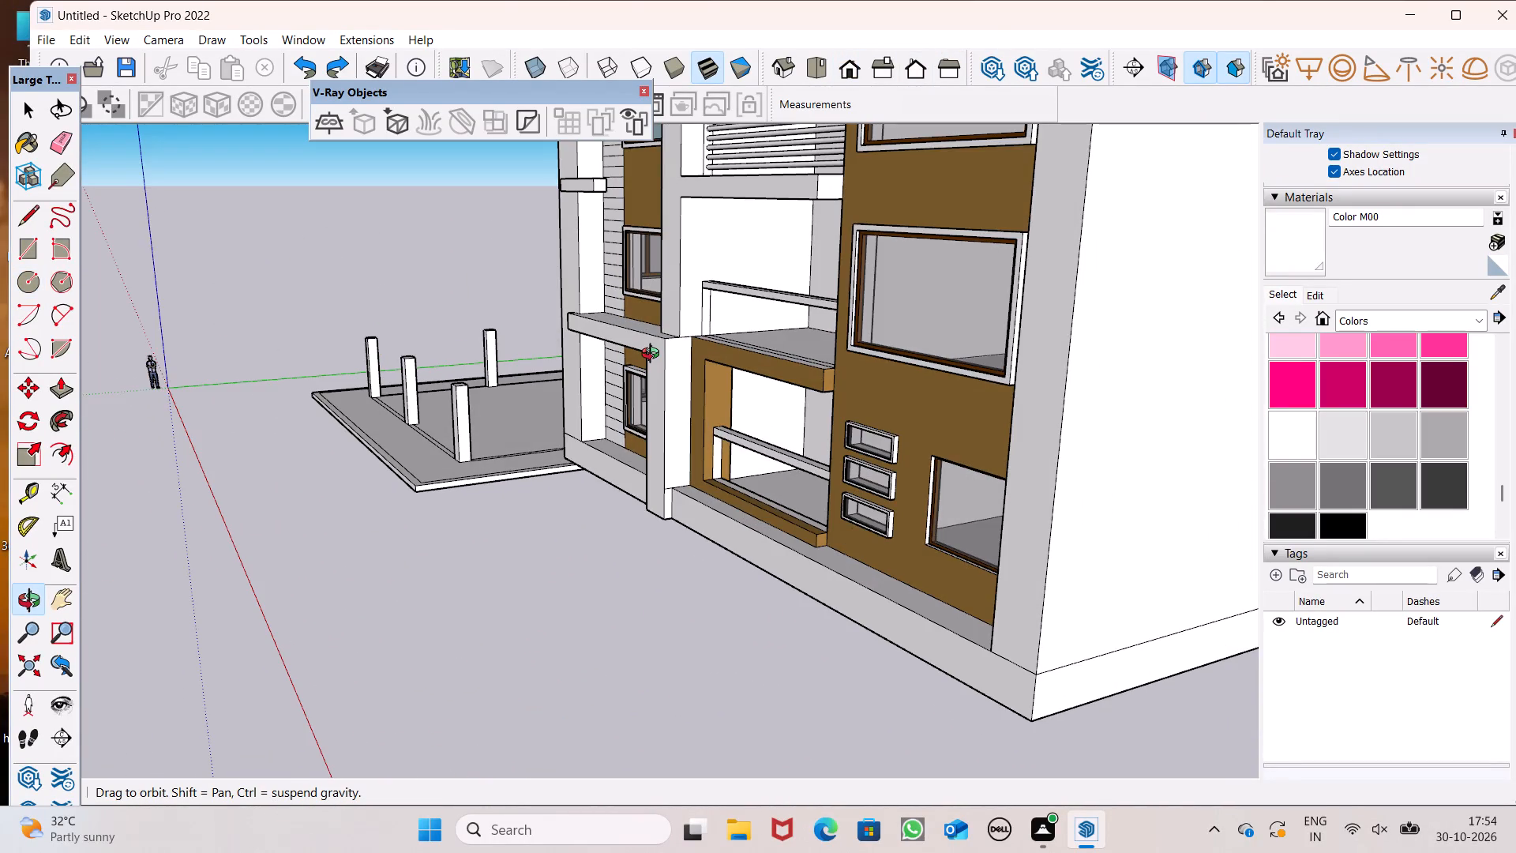
{"action": "middle_click_drag", "start_coordinate": [654, 355], "coordinate": [635, 344]}
{"action": "scroll", "coordinate": [704, 257], "scroll_direction": "up", "scroll_amount": 1}
{"action": "scroll", "coordinate": [709, 277], "scroll_direction": "down", "scroll_amount": 2}
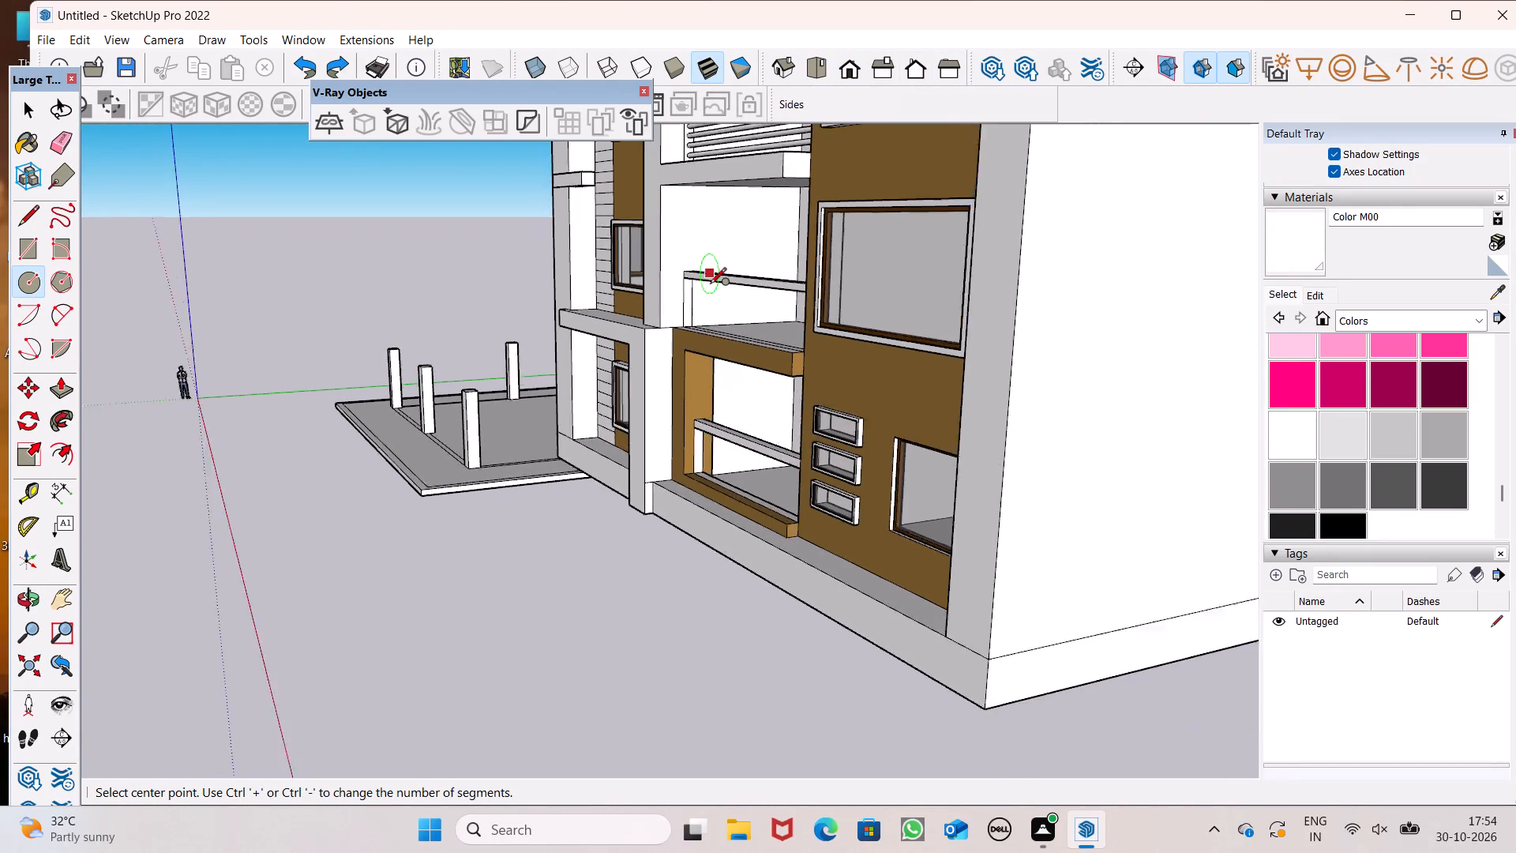
{"action": "scroll", "coordinate": [710, 285], "scroll_direction": "down", "scroll_amount": 2}
{"action": "scroll", "coordinate": [685, 197], "scroll_direction": "up", "scroll_amount": 6}
{"action": "middle_click_drag", "start_coordinate": [779, 416], "coordinate": [709, 398]}
{"action": "scroll", "coordinate": [709, 398], "scroll_direction": "up", "scroll_amount": 6}
{"action": "scroll", "coordinate": [728, 362], "scroll_direction": "down", "scroll_amount": 1}
{"action": "scroll", "coordinate": [730, 361], "scroll_direction": "up", "scroll_amount": 1}
{"action": "scroll", "coordinate": [705, 452], "scroll_direction": "up", "scroll_amount": 2}
{"action": "middle_click_drag", "start_coordinate": [704, 452], "coordinate": [657, 442]}
{"action": "scroll", "coordinate": [647, 399], "scroll_direction": "up", "scroll_amount": 6}
{"action": "scroll", "coordinate": [647, 404], "scroll_direction": "down", "scroll_amount": 3}
{"action": "middle_click_drag", "start_coordinate": [636, 412], "coordinate": [632, 395]}
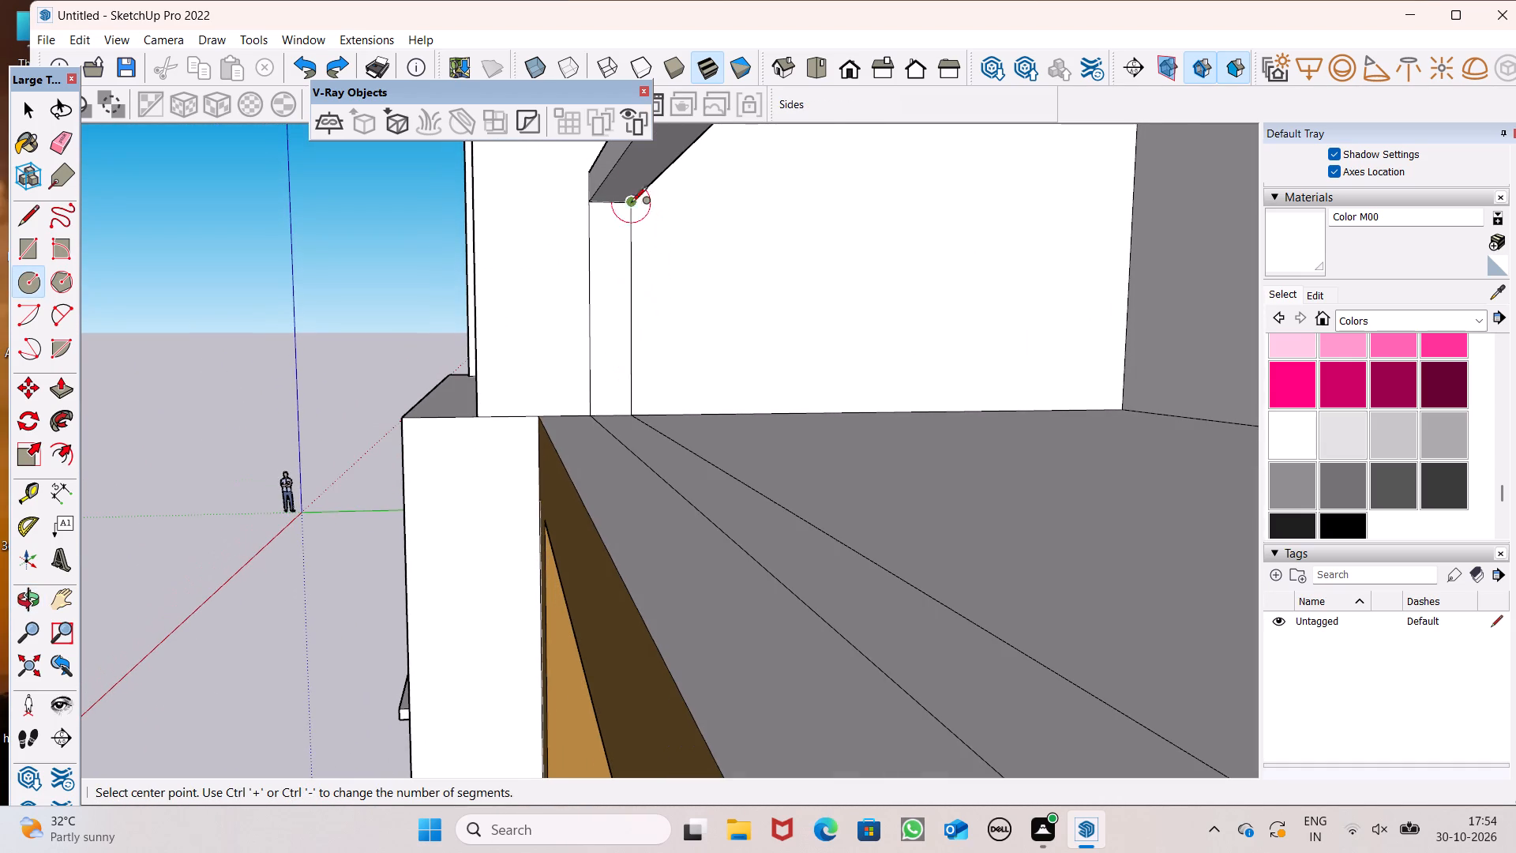
{"action": "scroll", "coordinate": [584, 317], "scroll_direction": "down", "scroll_amount": 5}
{"action": "scroll", "coordinate": [585, 231], "scroll_direction": "up", "scroll_amount": 7}
{"action": "middle_click_drag", "start_coordinate": [639, 370], "coordinate": [631, 341]}
{"action": "scroll", "coordinate": [639, 370], "scroll_direction": "up", "scroll_amount": 1}
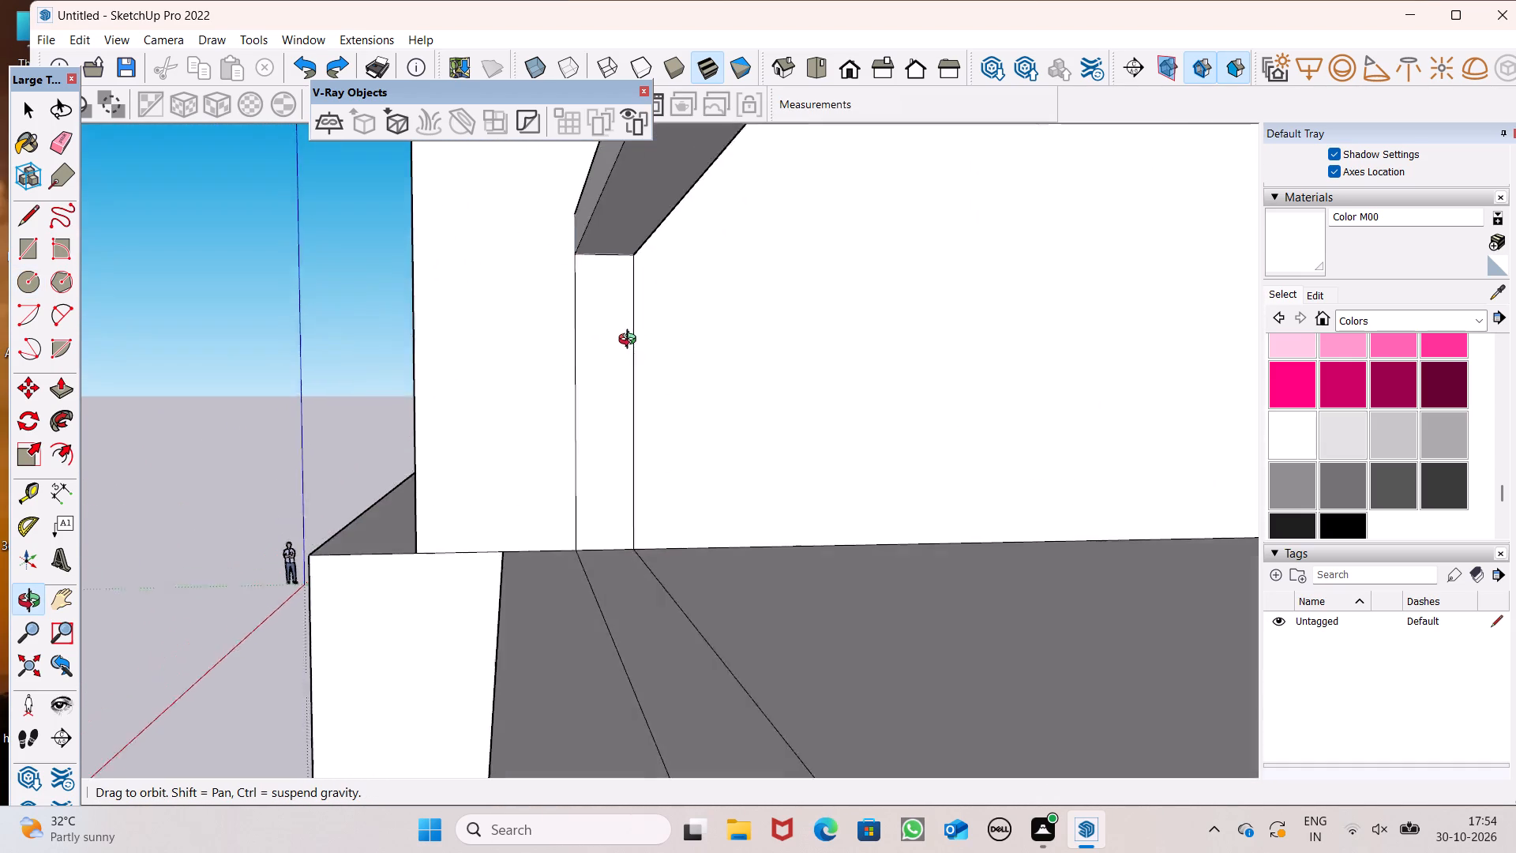
{"action": "middle_click_drag", "start_coordinate": [631, 341], "coordinate": [624, 319]}
{"action": "scroll", "coordinate": [614, 299], "scroll_direction": "down", "scroll_amount": 6}
{"action": "scroll", "coordinate": [602, 229], "scroll_direction": "up", "scroll_amount": 2}
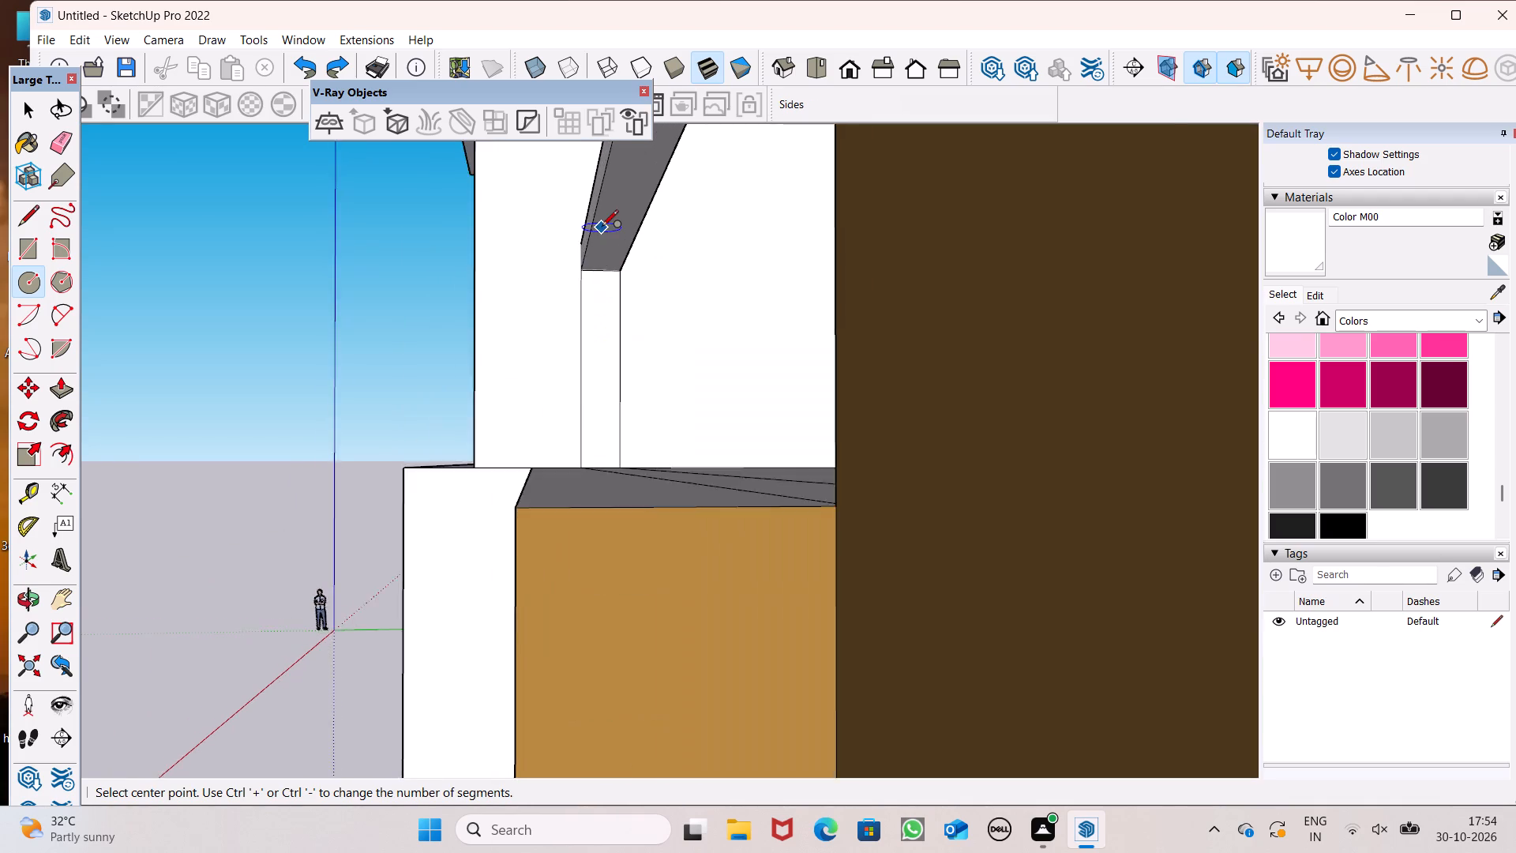
{"action": "scroll", "coordinate": [602, 227], "scroll_direction": "up", "scroll_amount": 8}
{"action": "middle_click_drag", "start_coordinate": [606, 663], "coordinate": [603, 660]}
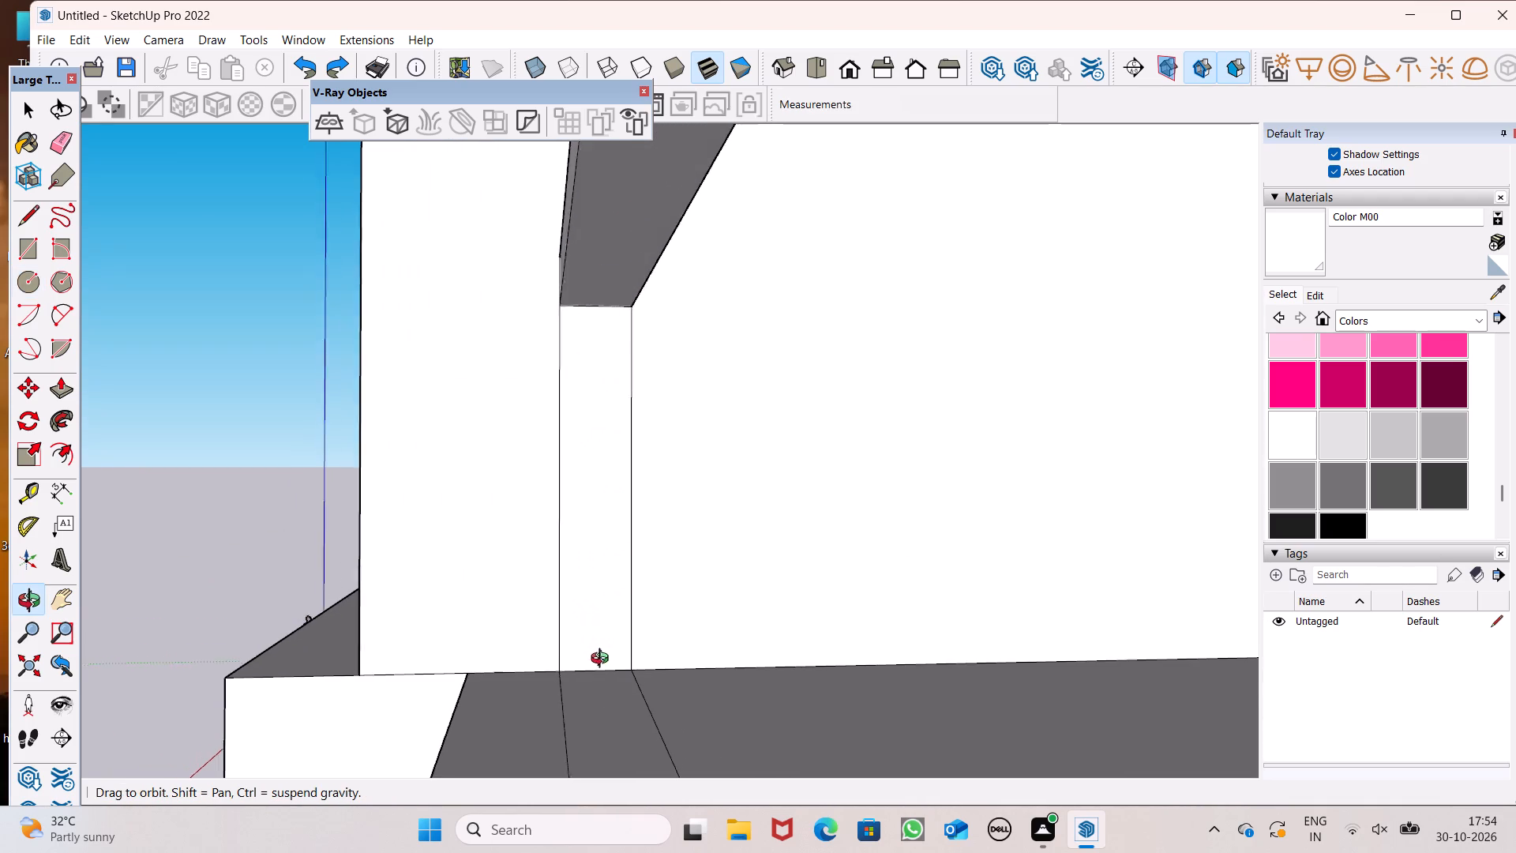
{"action": "middle_click_drag", "start_coordinate": [603, 660], "coordinate": [597, 648]}
{"action": "scroll", "coordinate": [595, 644], "scroll_direction": "up", "scroll_amount": 2}
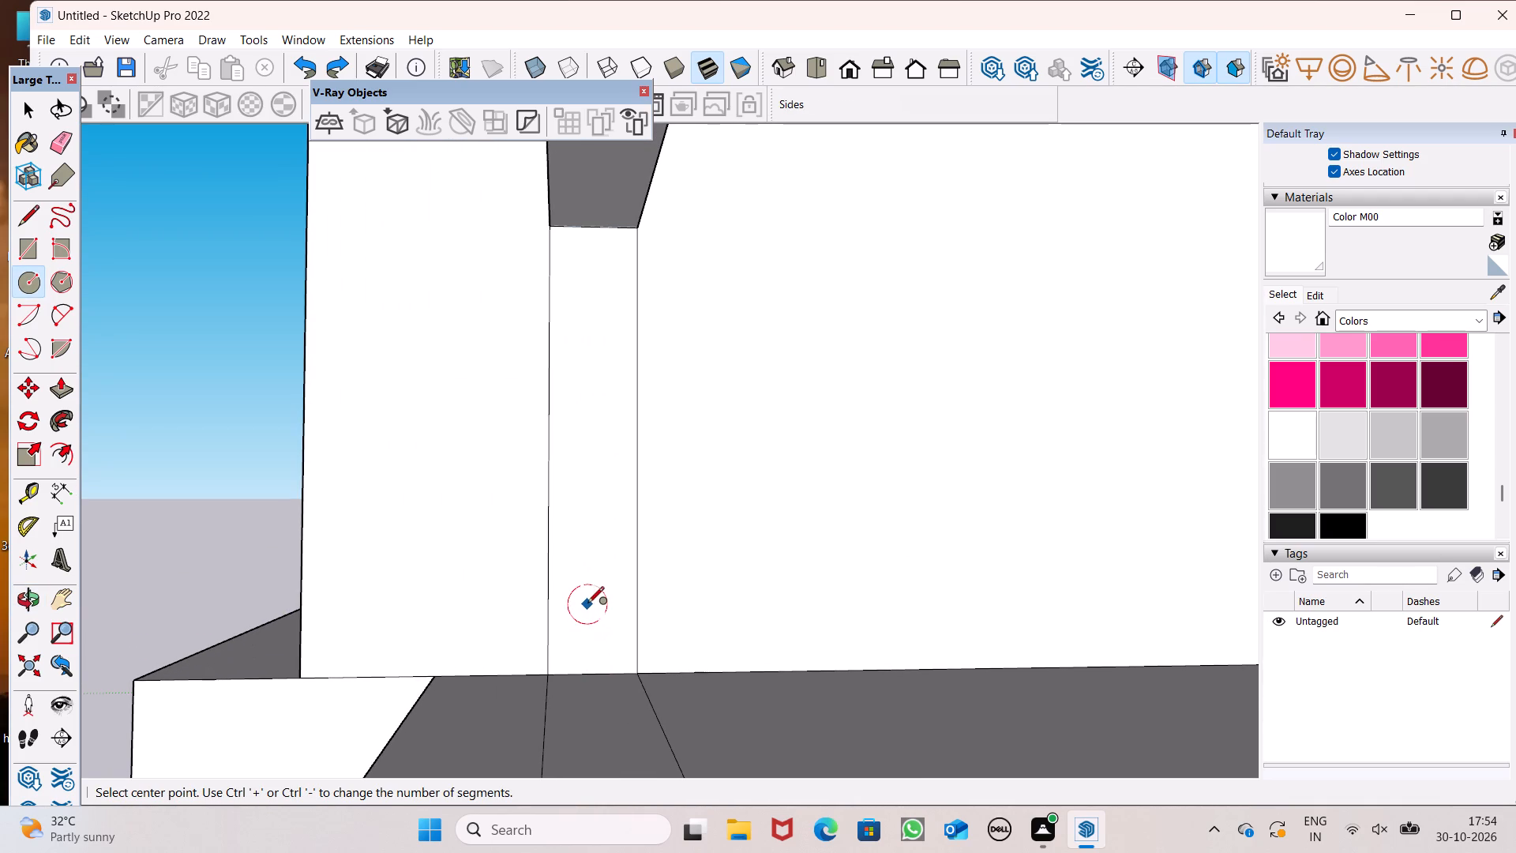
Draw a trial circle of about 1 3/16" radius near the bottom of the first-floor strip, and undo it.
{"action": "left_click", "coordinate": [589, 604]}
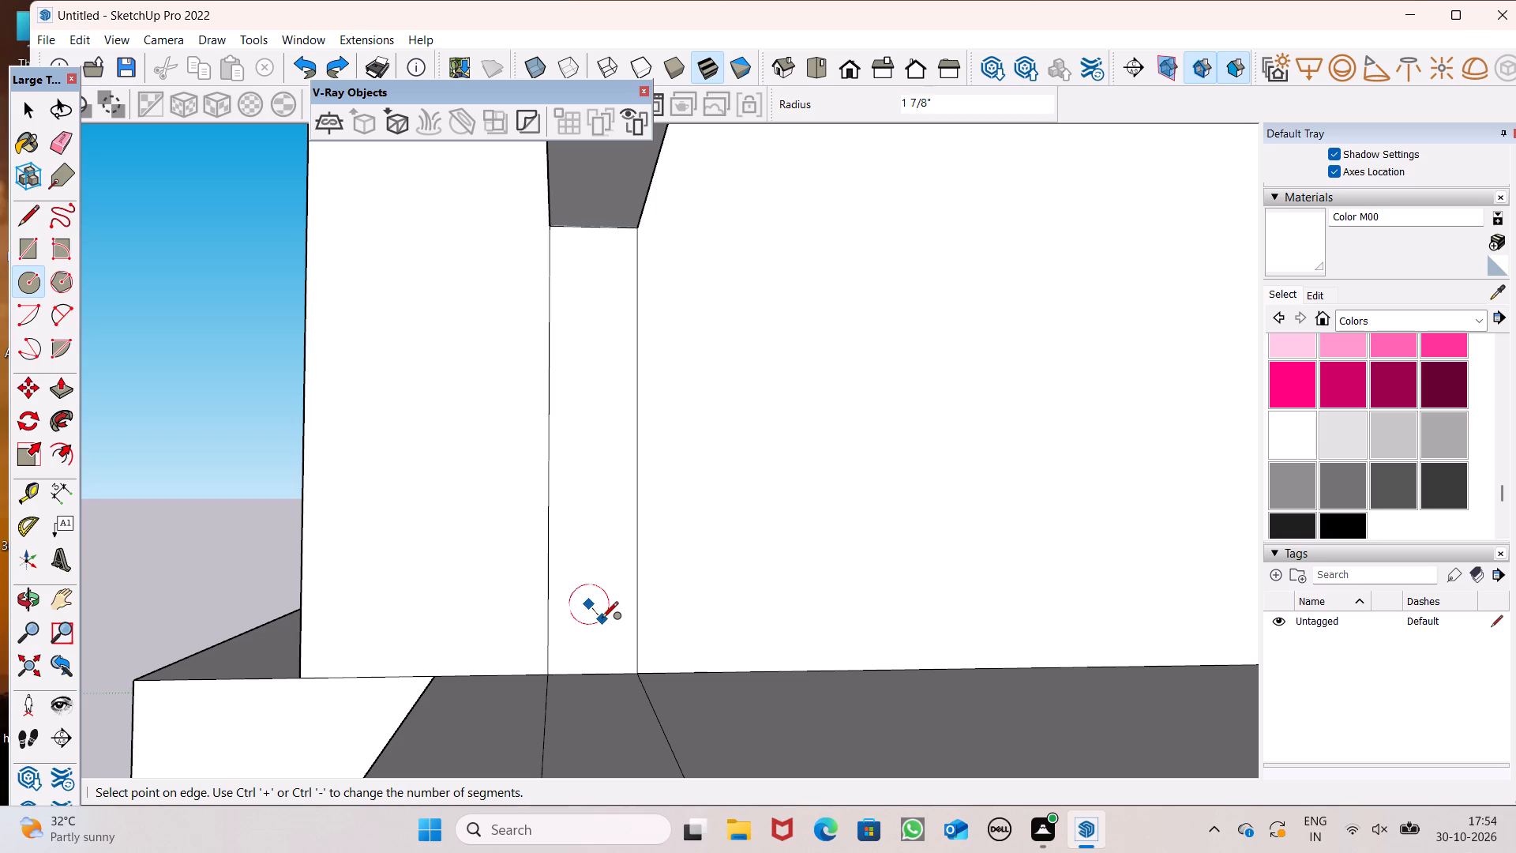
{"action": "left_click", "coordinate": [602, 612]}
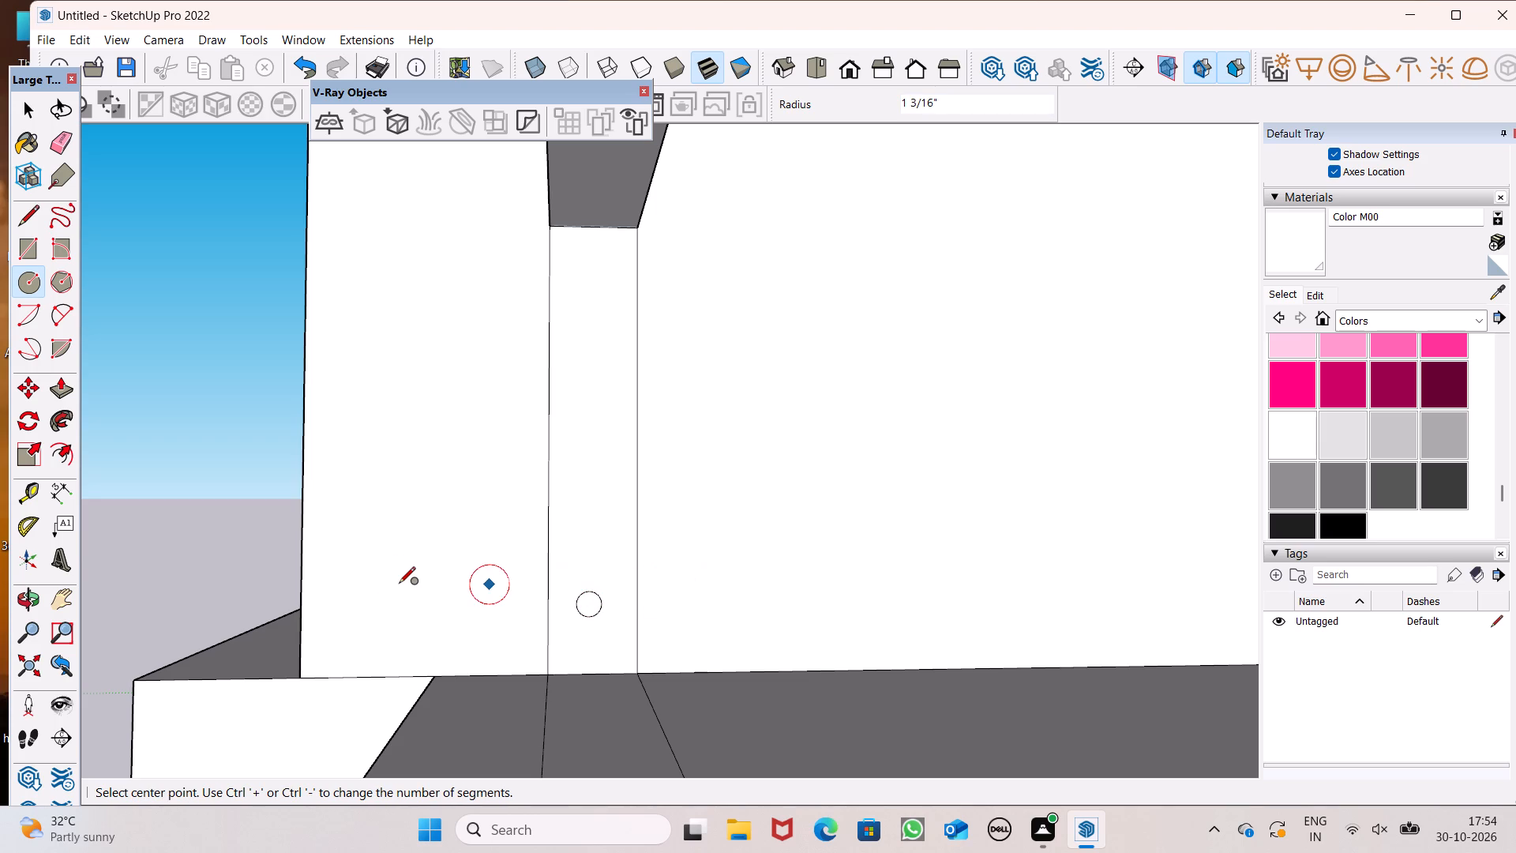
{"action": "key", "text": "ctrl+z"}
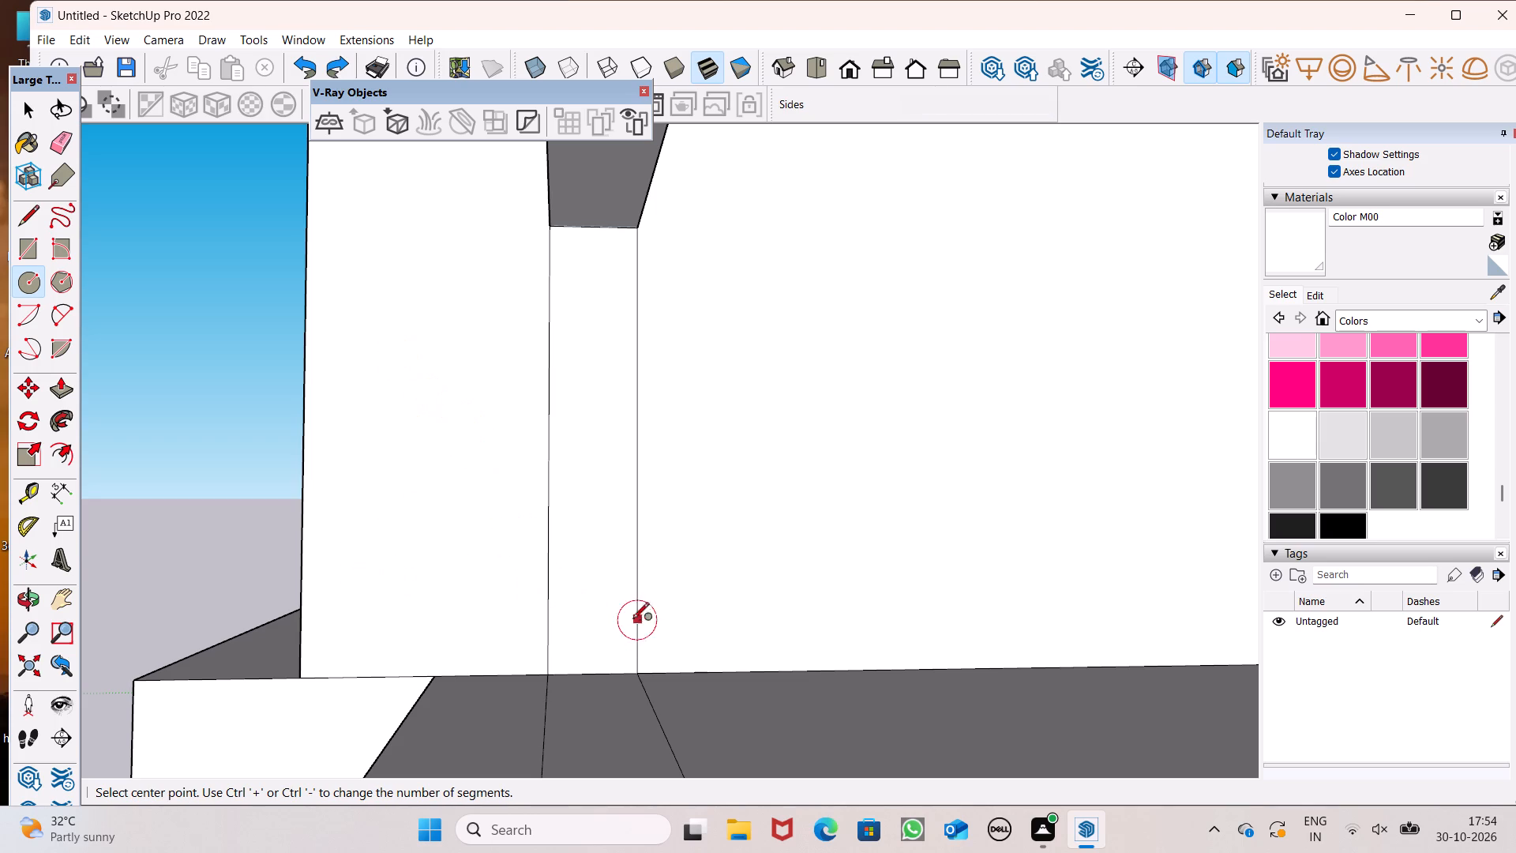
Draw a new base circle centred across the first-floor wall strip, a little above the balcony floor.
{"action": "left_click", "coordinate": [593, 579]}
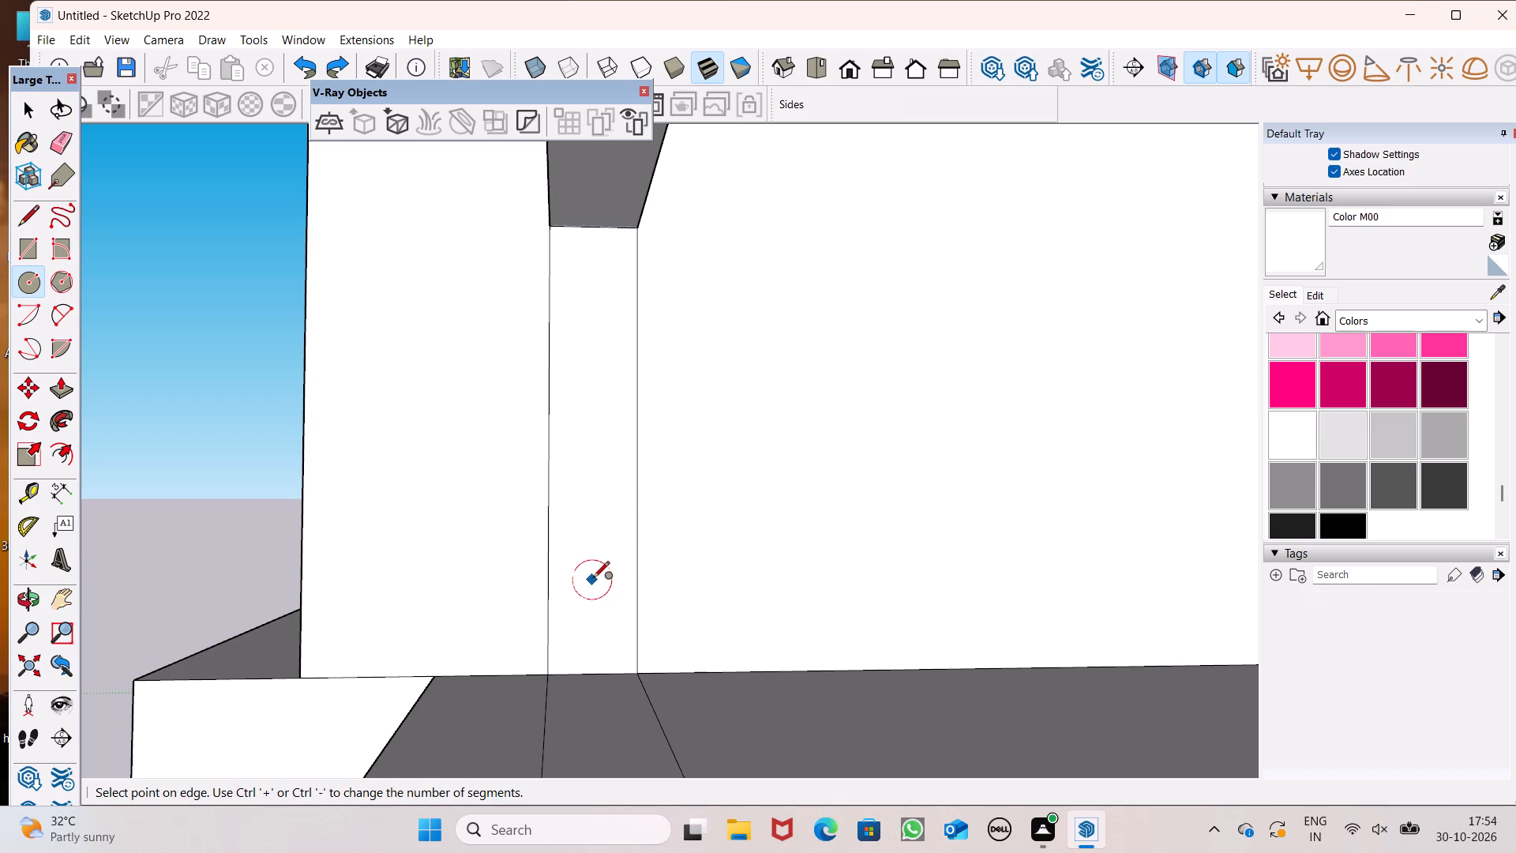
{"action": "left_click", "coordinate": [595, 598]}
{"action": "key", "text": "space"}
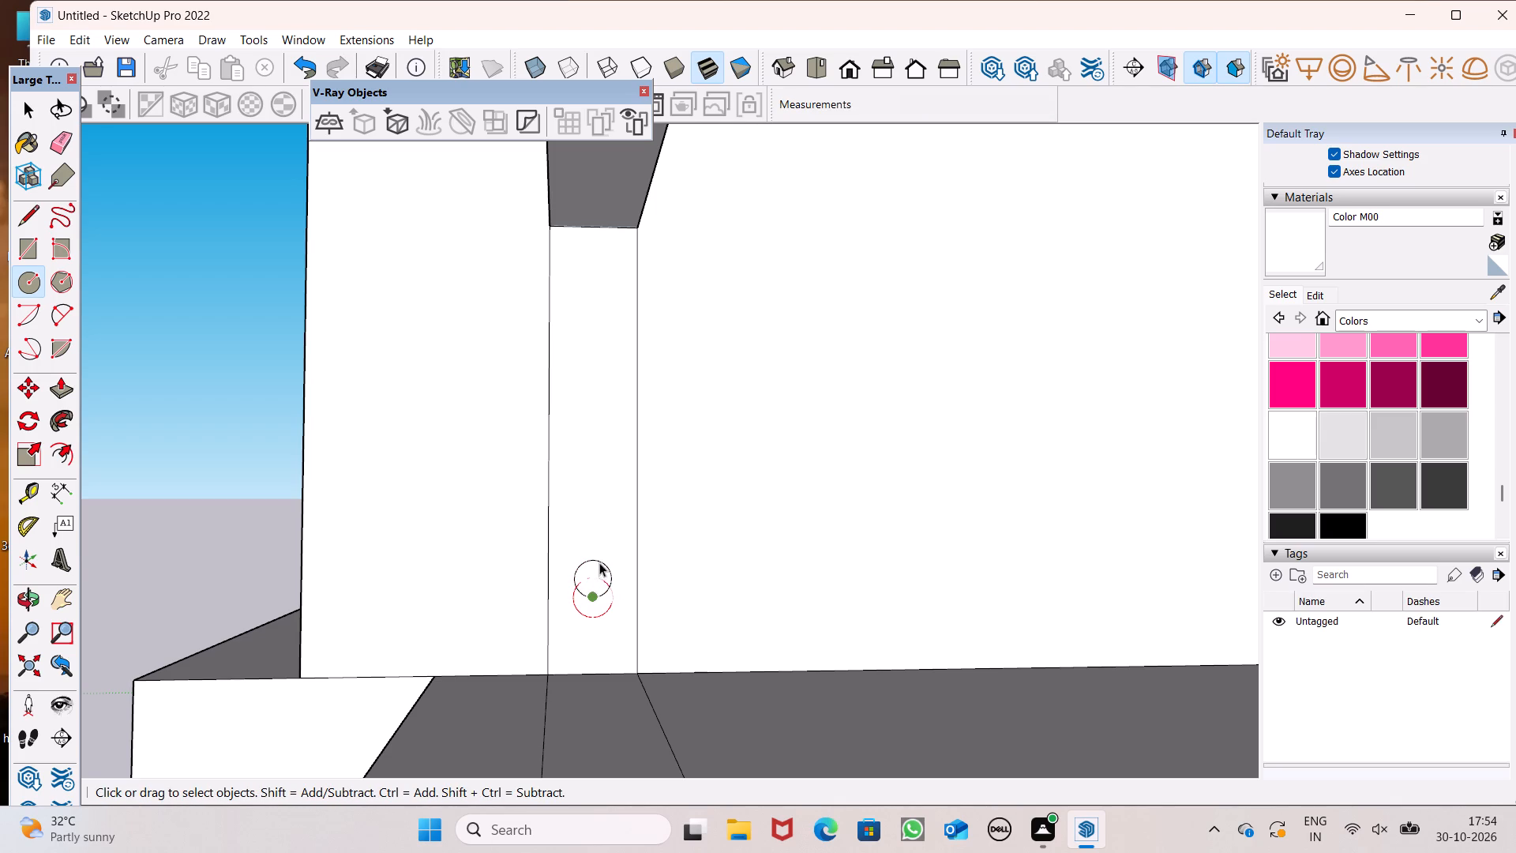
Copy the base circle with its face about 7 11/16" straight up the first-floor strip.
{"action": "left_click", "coordinate": [592, 576]}
{"action": "double_click", "coordinate": [590, 576]}
{"action": "key", "text": "m"}
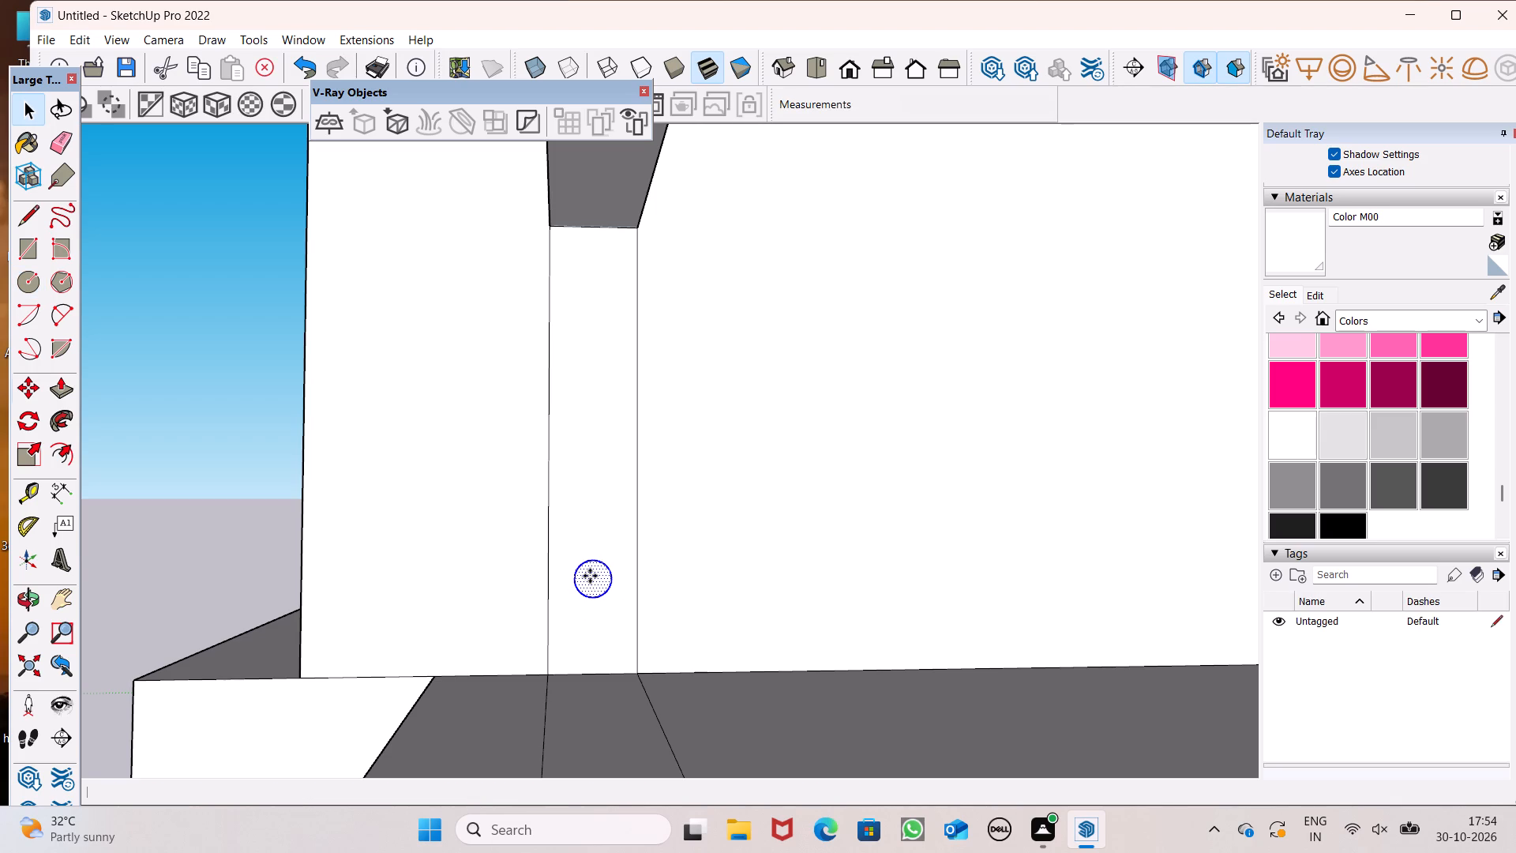
{"action": "key", "text": "Return"}
{"action": "left_click_drag", "start_coordinate": [592, 563], "coordinate": [599, 485]}
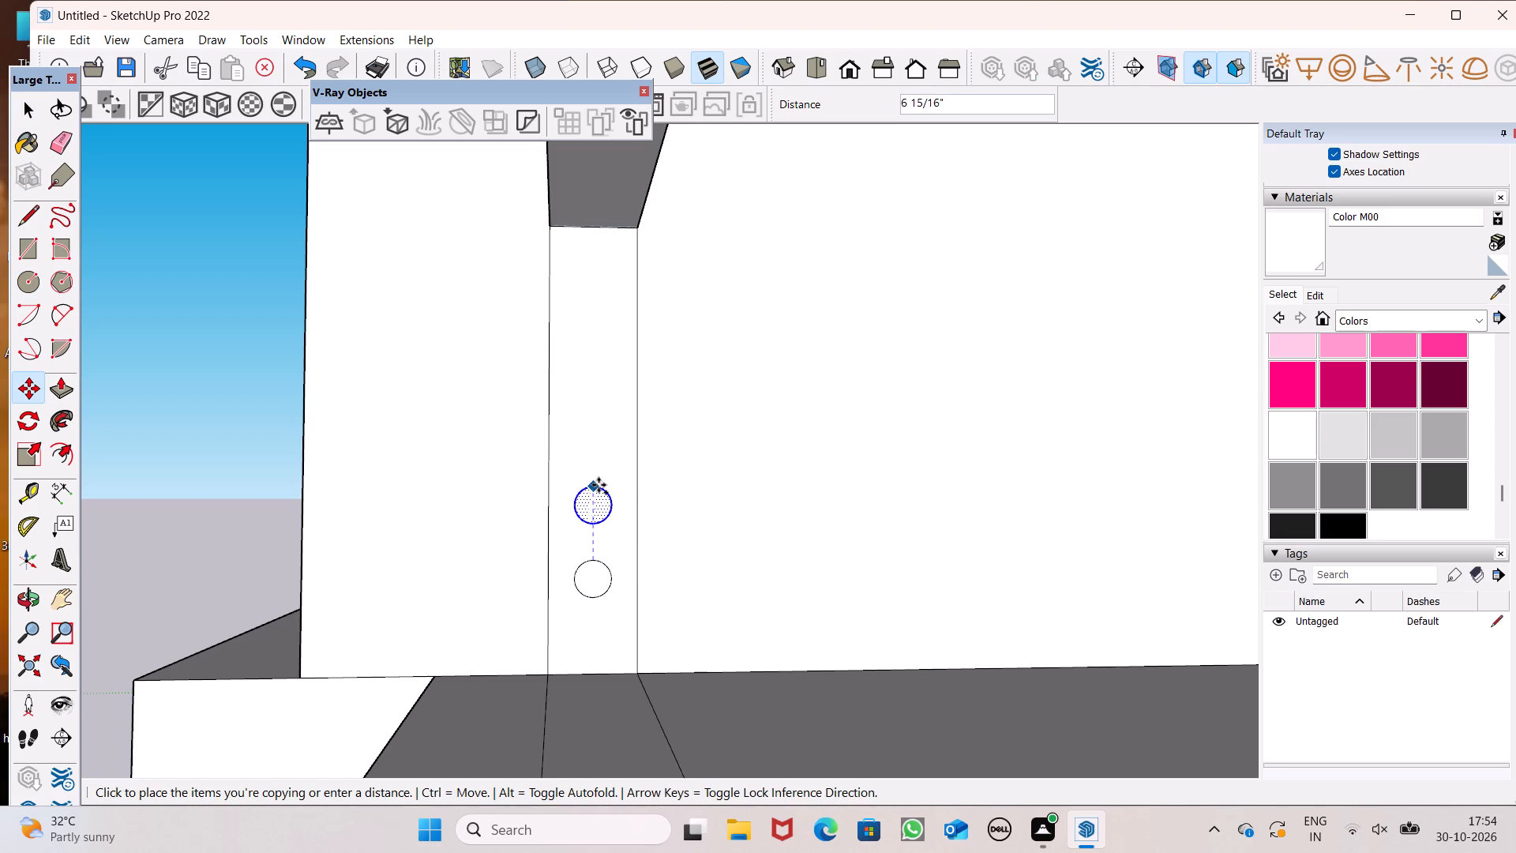
{"action": "left_click_drag", "start_coordinate": [599, 485], "coordinate": [597, 479]}
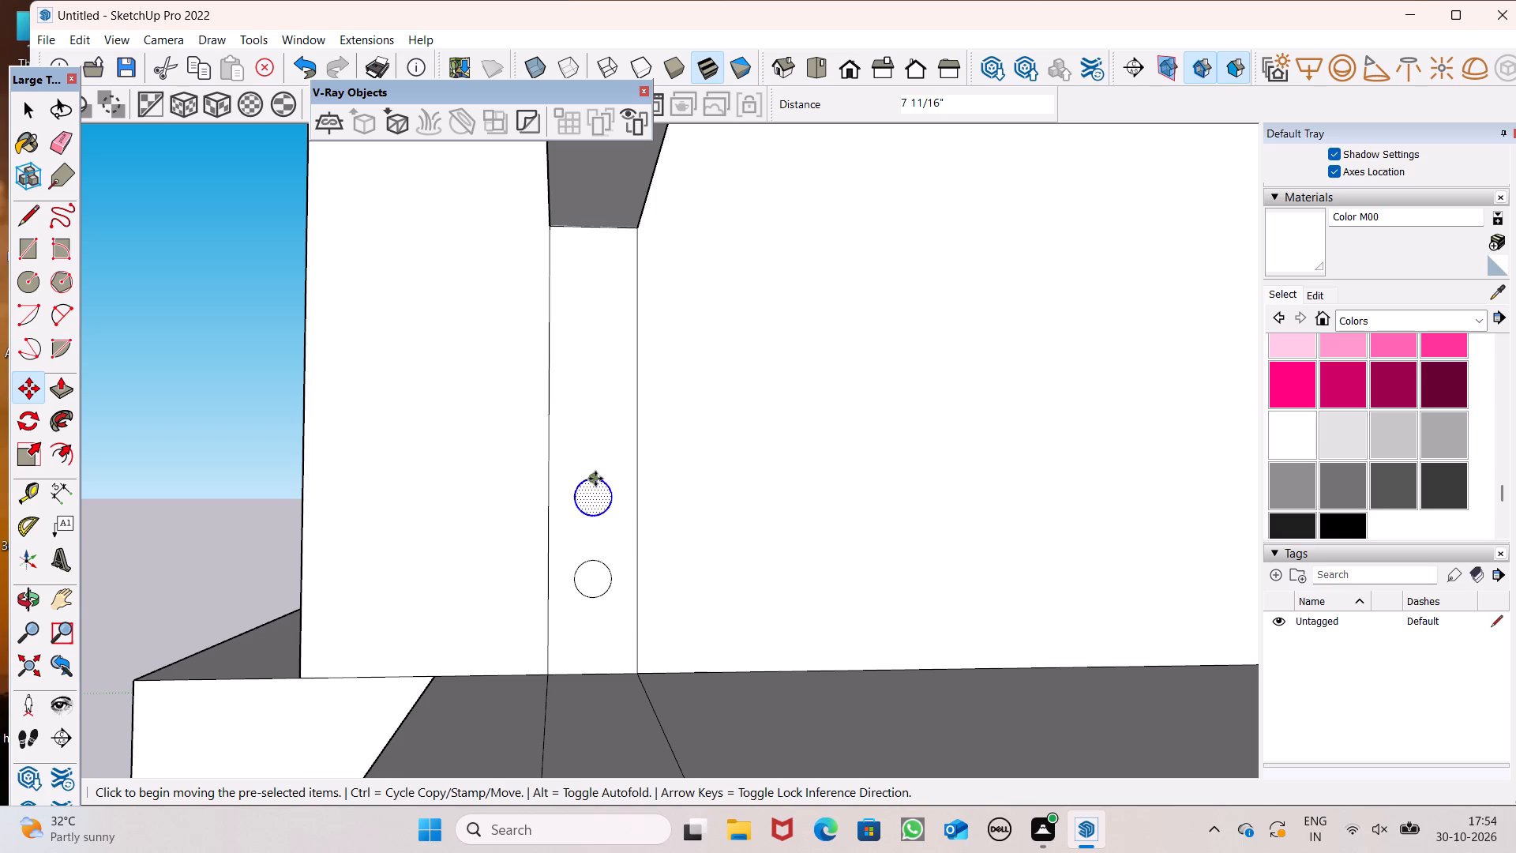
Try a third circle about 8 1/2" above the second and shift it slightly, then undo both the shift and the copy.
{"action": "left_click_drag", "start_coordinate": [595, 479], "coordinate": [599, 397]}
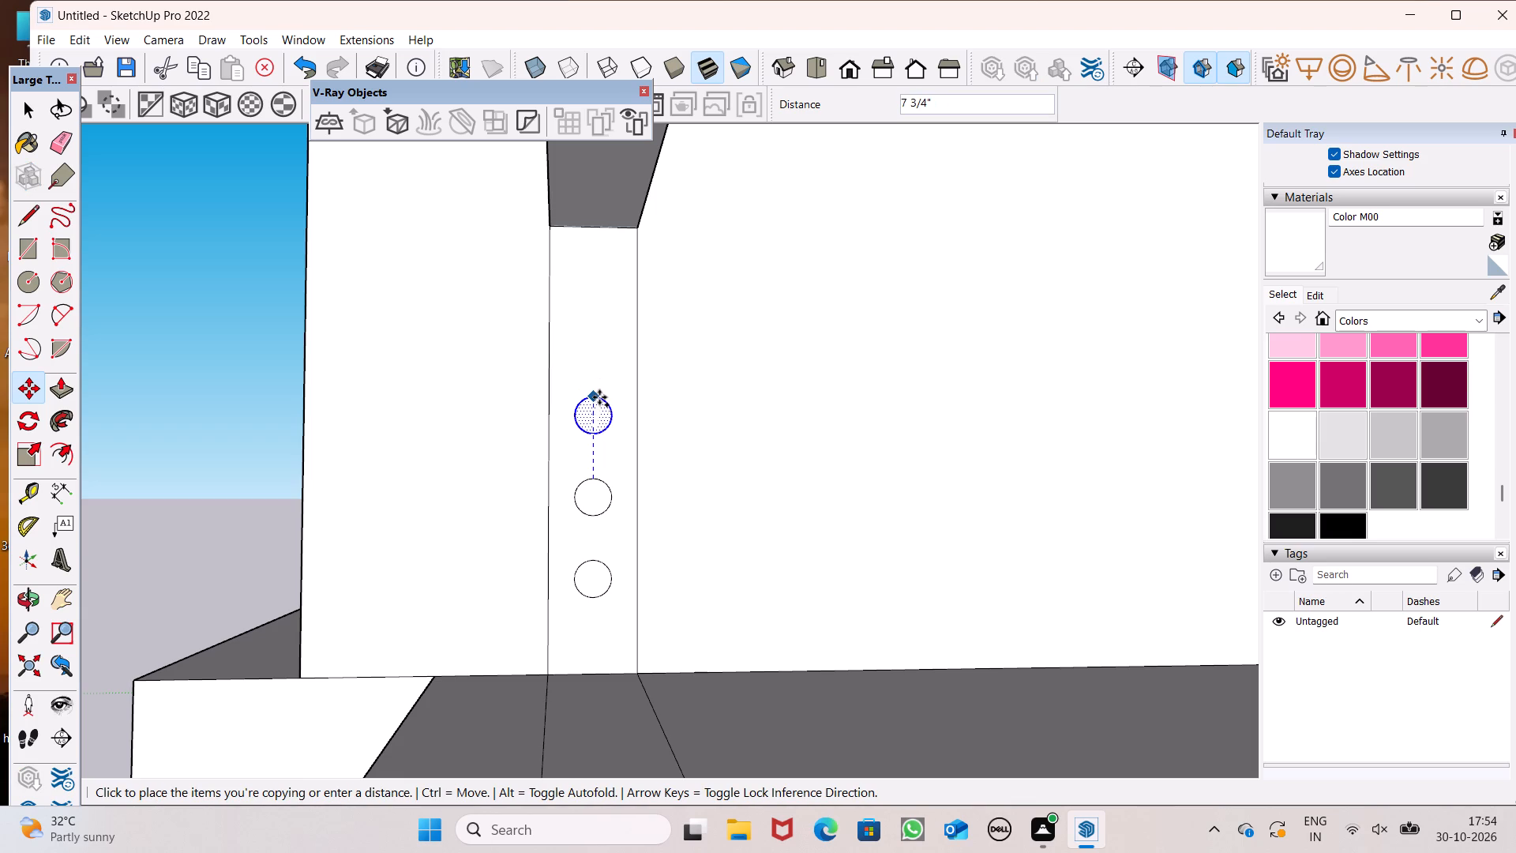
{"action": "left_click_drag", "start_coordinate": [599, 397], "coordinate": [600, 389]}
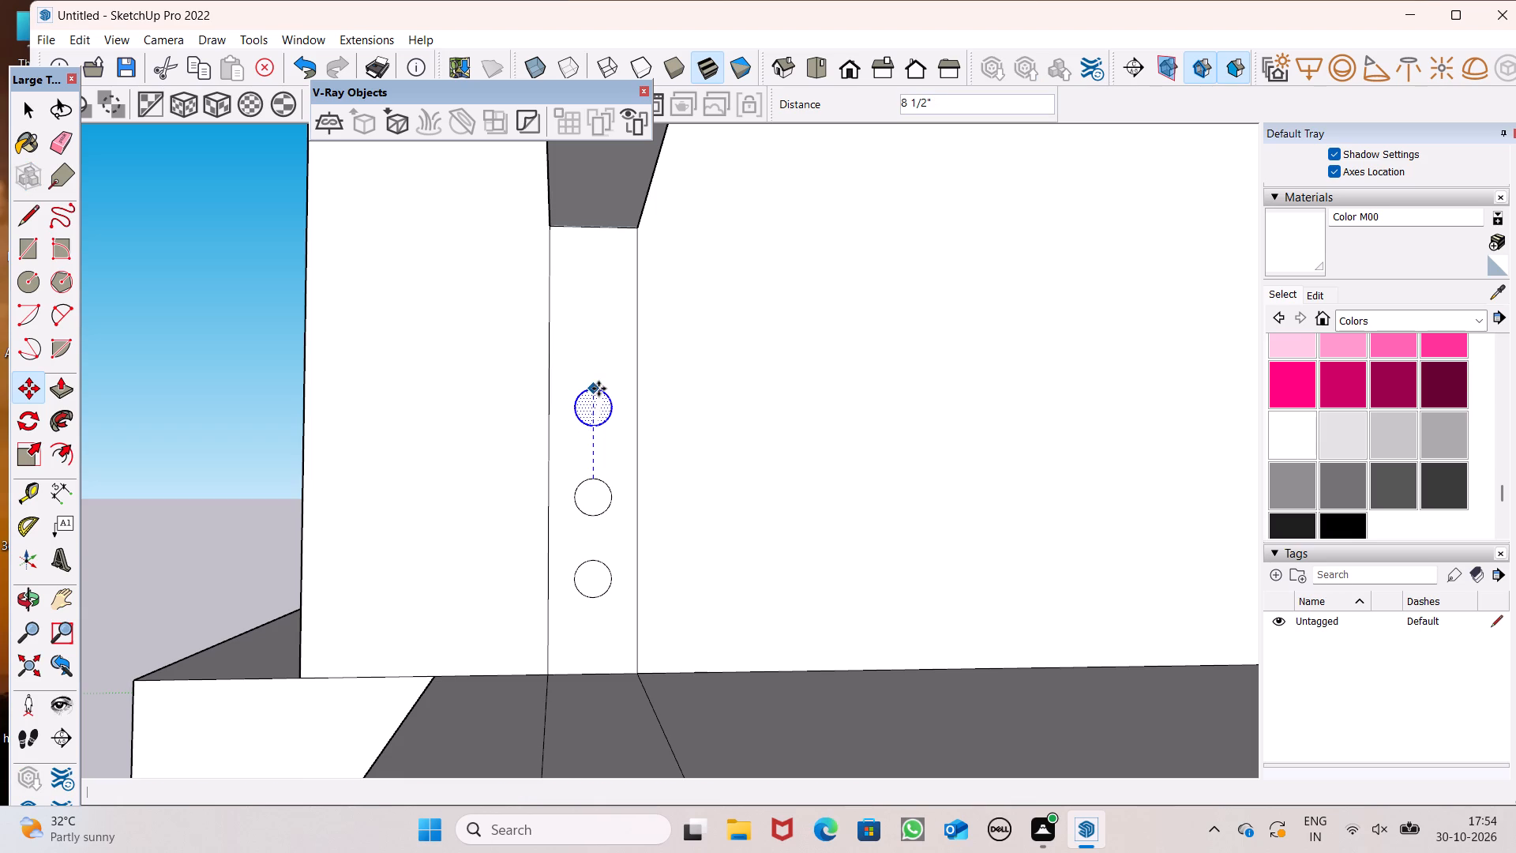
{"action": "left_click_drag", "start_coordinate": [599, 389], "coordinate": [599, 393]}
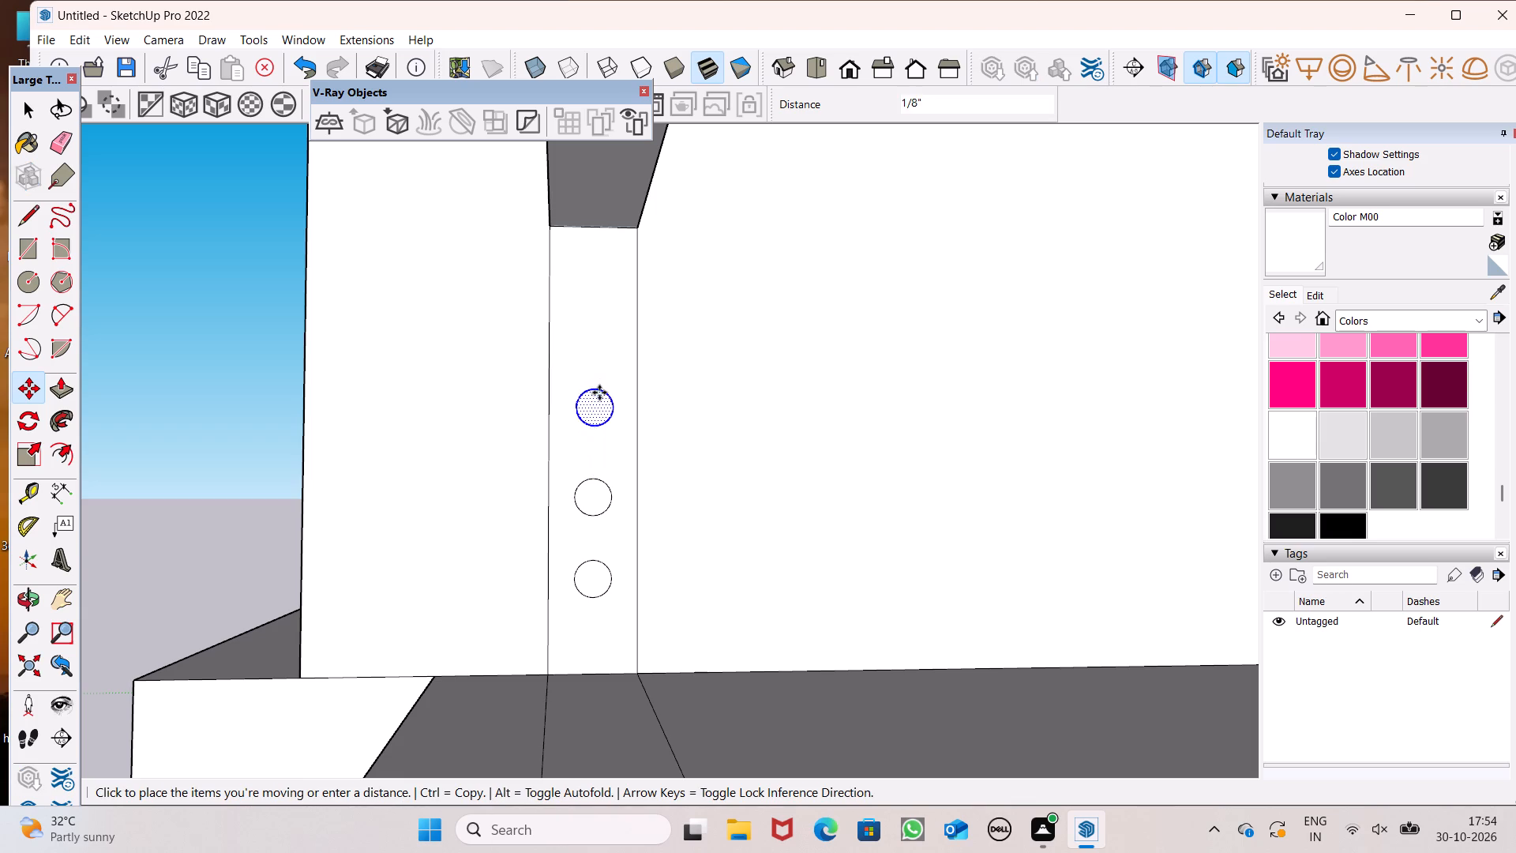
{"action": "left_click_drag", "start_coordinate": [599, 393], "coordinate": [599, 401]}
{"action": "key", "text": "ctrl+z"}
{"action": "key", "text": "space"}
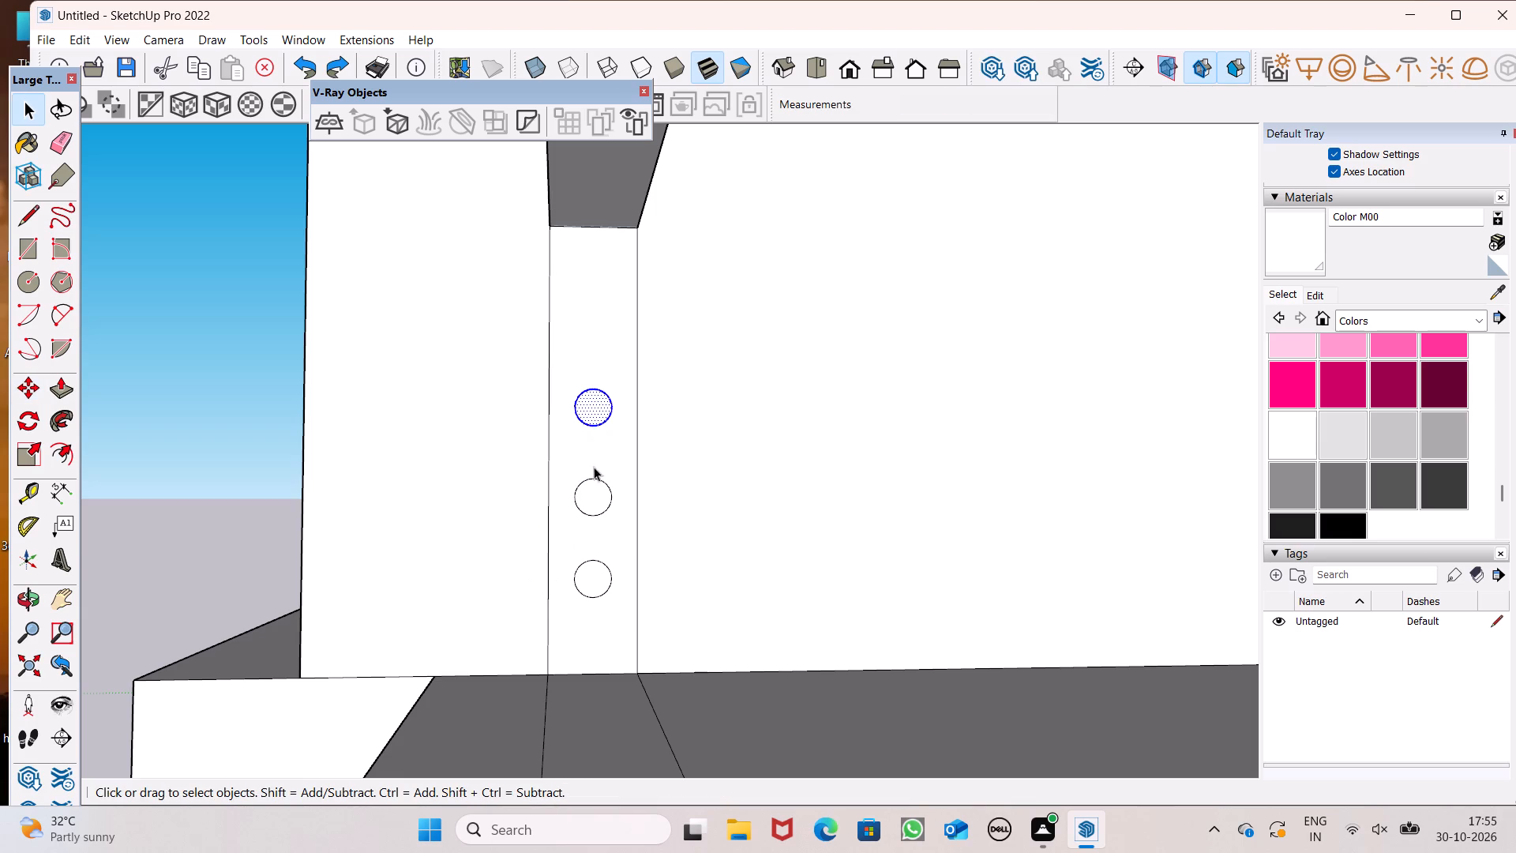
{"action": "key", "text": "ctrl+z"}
Copy the second first-floor circle about 8 3/8" straight up the strip, and copy that circle up again below the handrail.
{"action": "double_click", "coordinate": [591, 497]}
{"action": "key", "text": "m"}
{"action": "key", "text": "Return"}
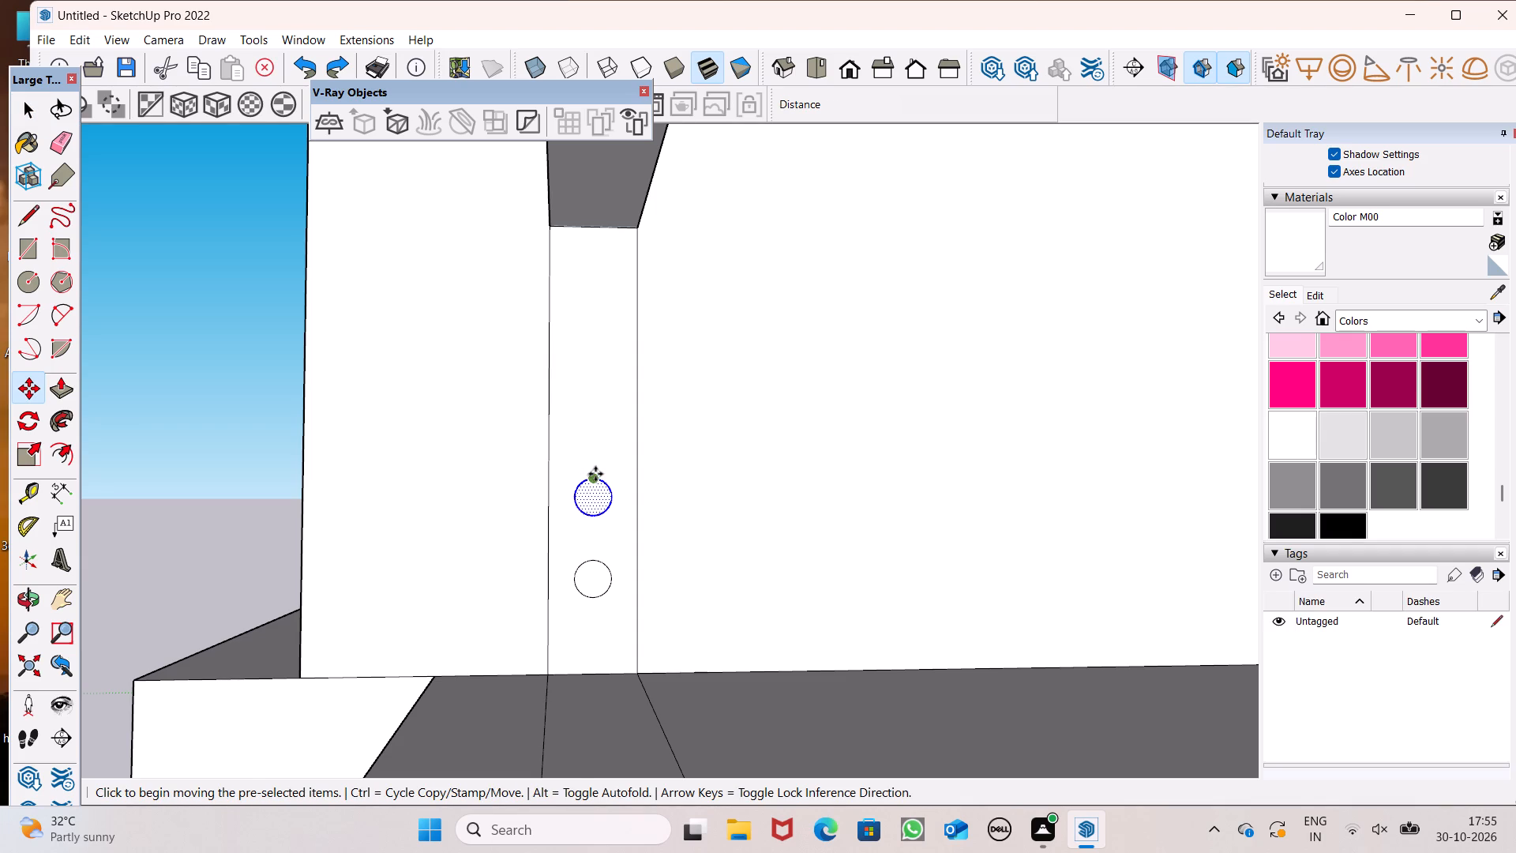
{"action": "left_click_drag", "start_coordinate": [595, 474], "coordinate": [588, 390]}
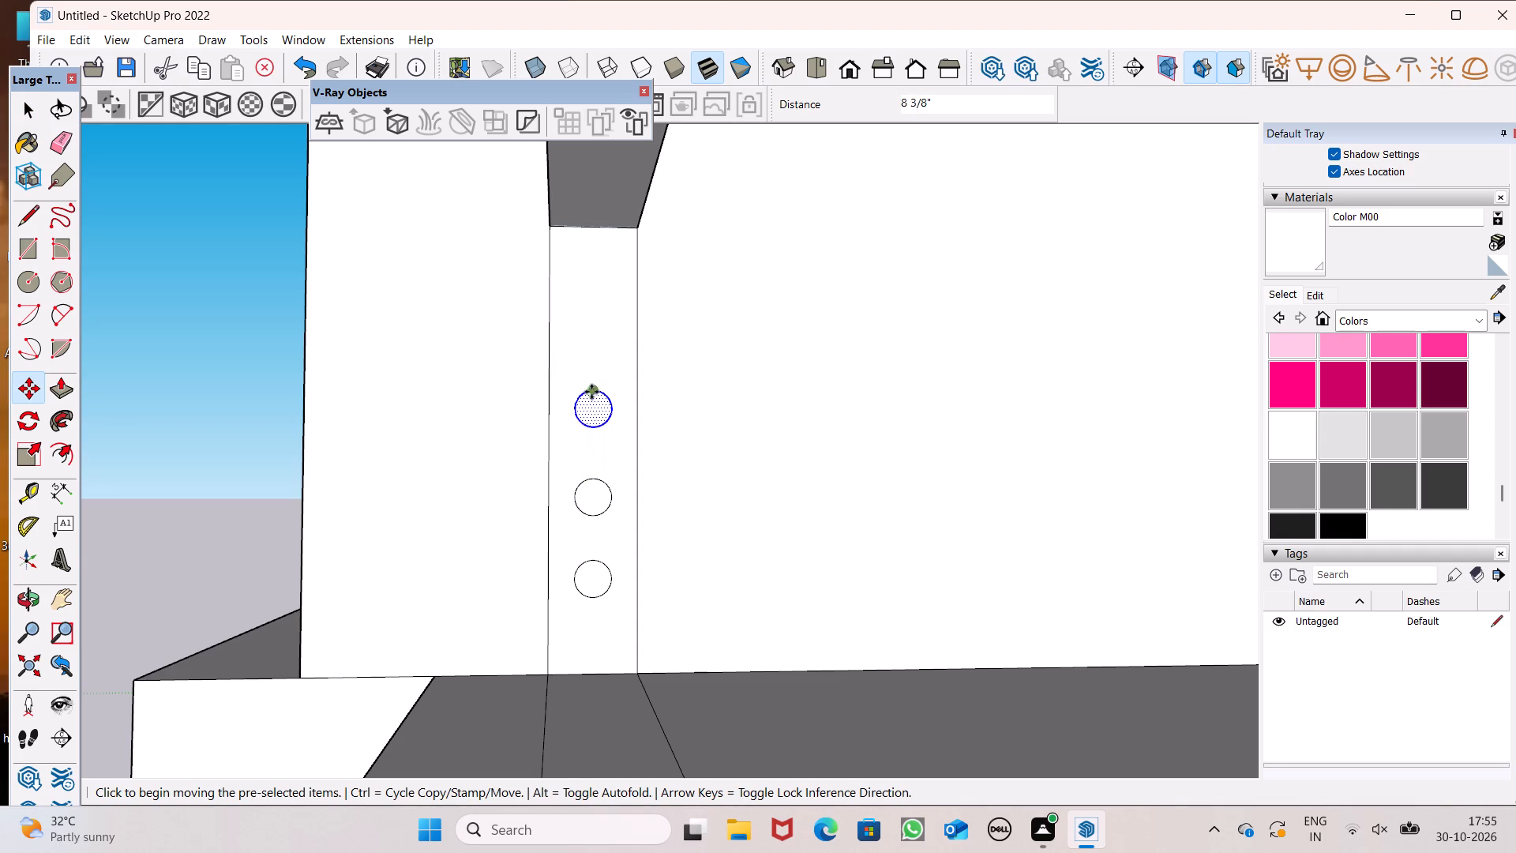
{"action": "left_click_drag", "start_coordinate": [595, 389], "coordinate": [599, 288]}
{"action": "key", "text": "space"}
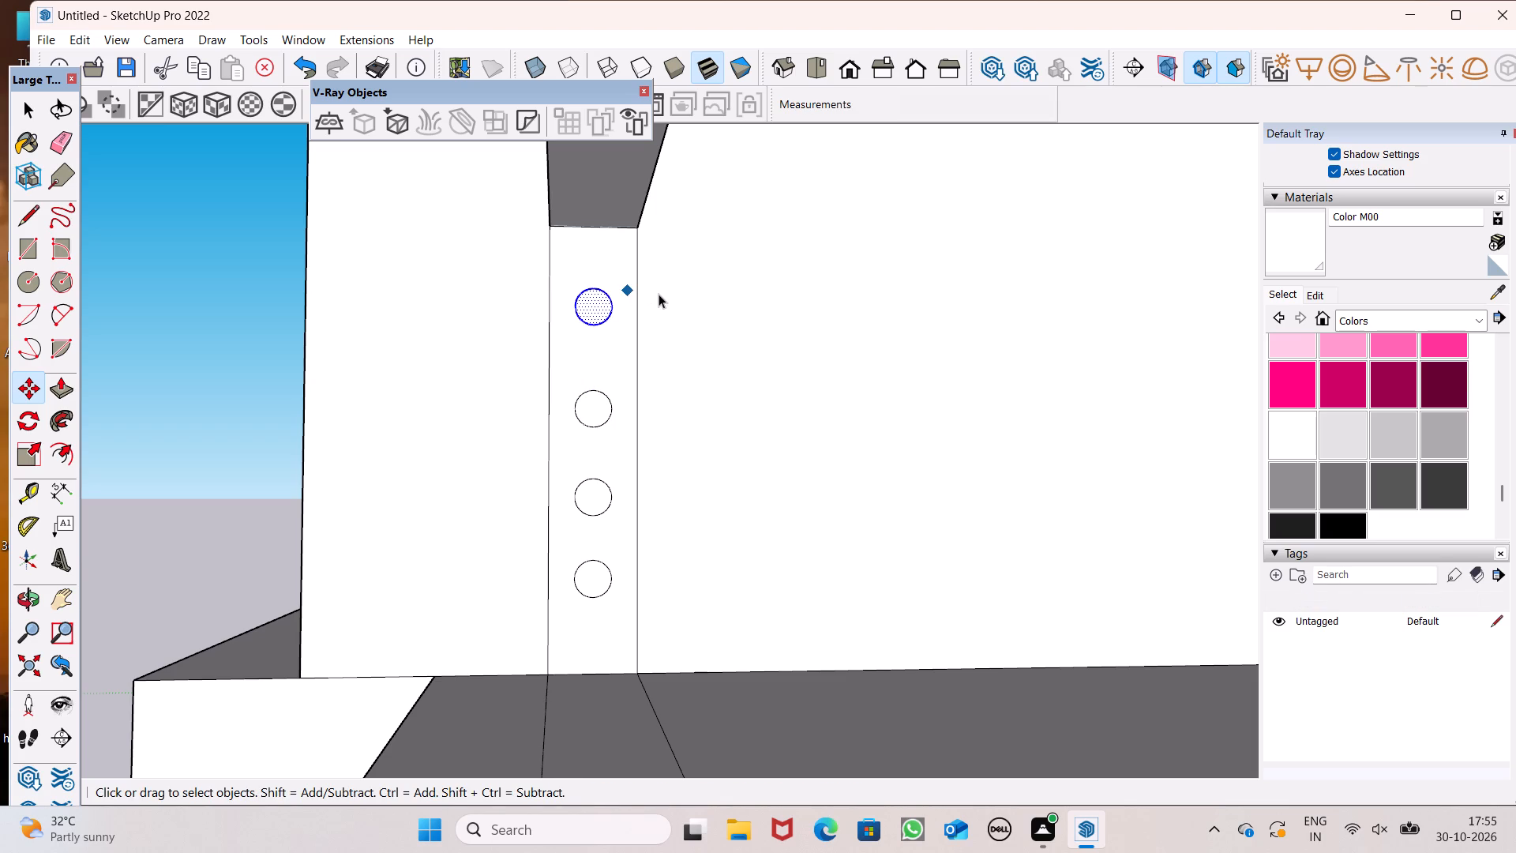
Extrude the top first-floor circle 15' 11 1/16" across the balcony to the brown wall as a round railing bar.
{"action": "scroll", "coordinate": [659, 300], "scroll_direction": "down", "scroll_amount": 6}
{"action": "middle_click_drag", "start_coordinate": [655, 318], "coordinate": [696, 399]}
{"action": "scroll", "coordinate": [696, 368], "scroll_direction": "down", "scroll_amount": 8}
{"action": "left_click", "coordinate": [424, 321]}
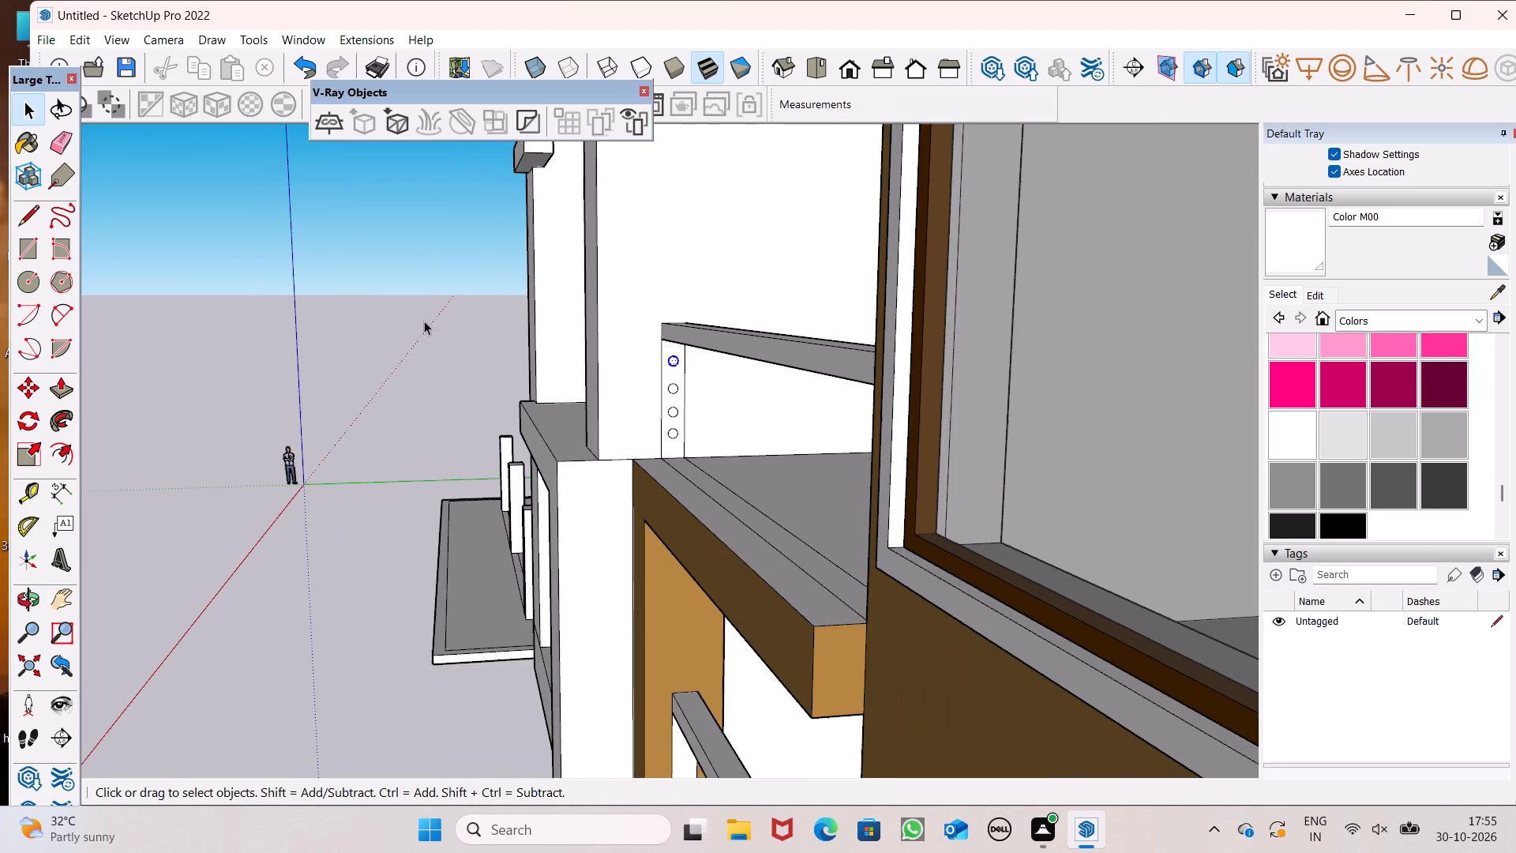
{"action": "left_click", "coordinate": [54, 393]}
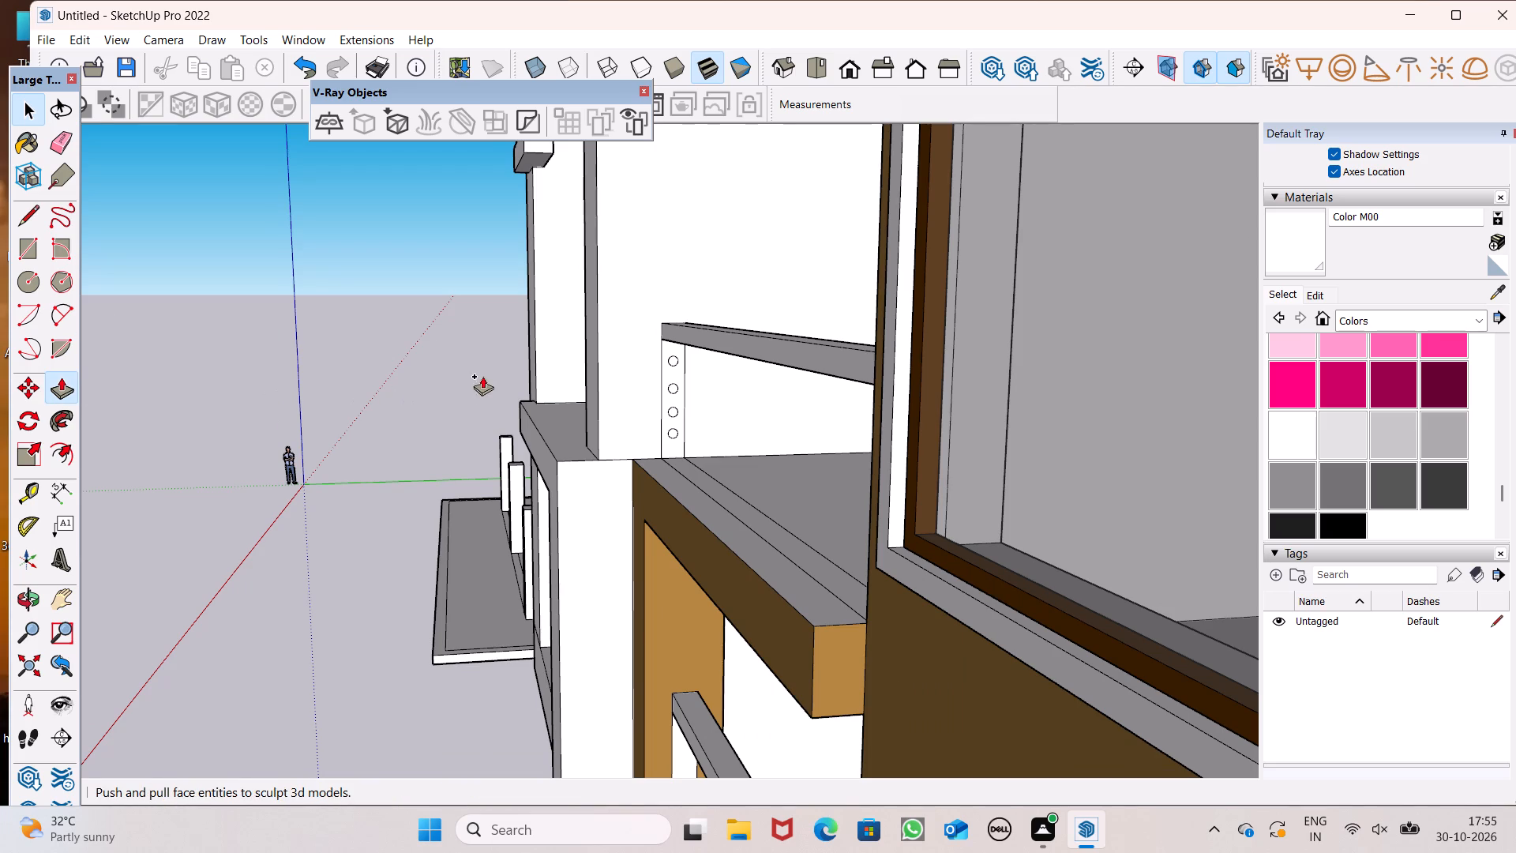
{"action": "middle_click_drag", "start_coordinate": [640, 411], "coordinate": [686, 413]}
{"action": "scroll", "coordinate": [717, 388], "scroll_direction": "up", "scroll_amount": 2}
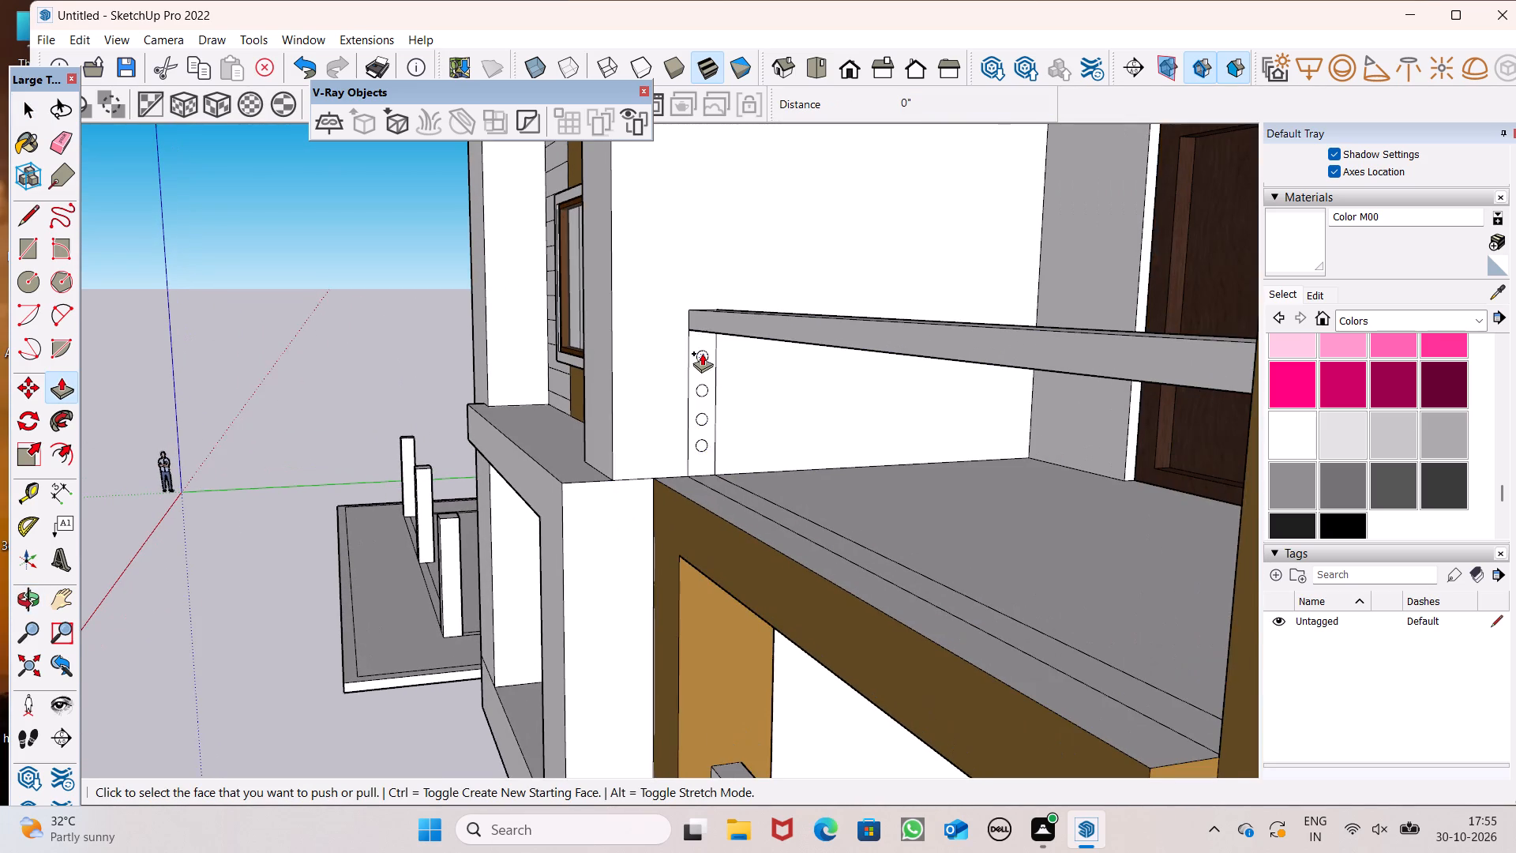
{"action": "scroll", "coordinate": [702, 353], "scroll_direction": "down", "scroll_amount": 2}
{"action": "left_click_drag", "start_coordinate": [700, 351], "coordinate": [727, 369]}
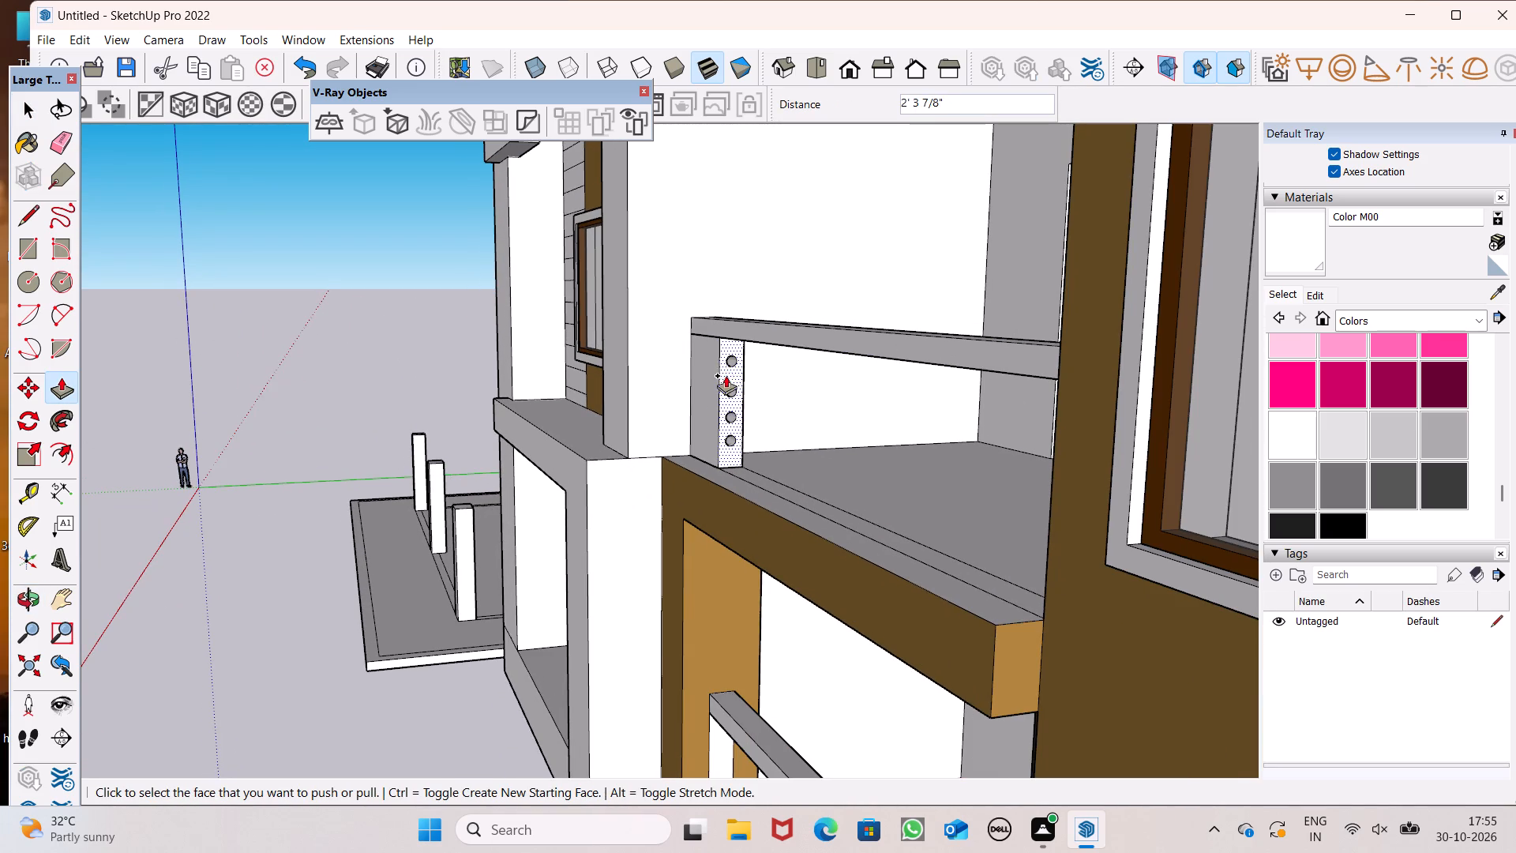
{"action": "key", "text": "ctrl+z"}
{"action": "left_click_drag", "start_coordinate": [702, 355], "coordinate": [775, 389]}
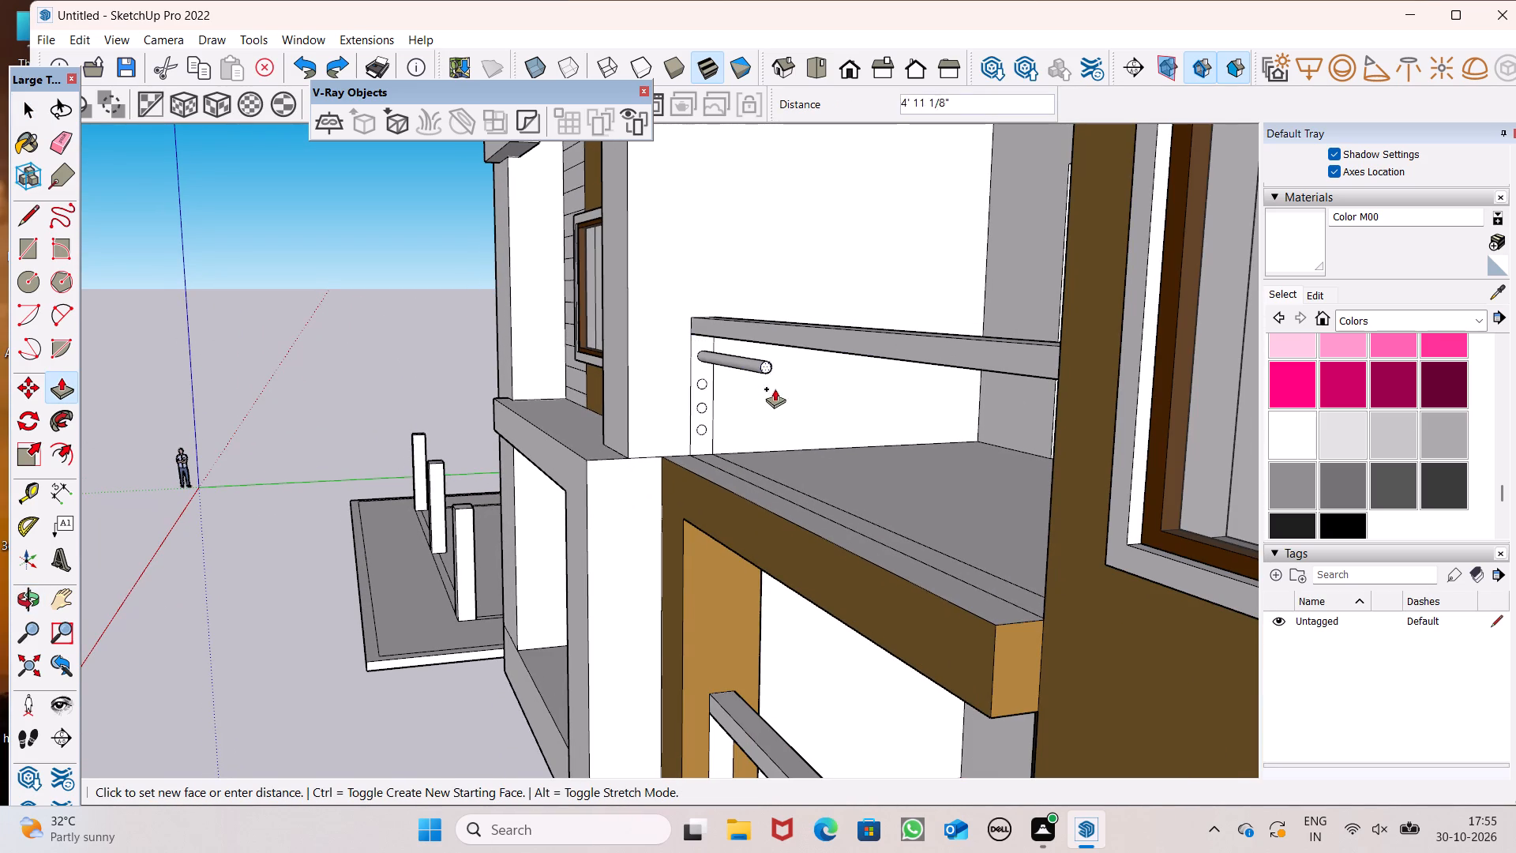
{"action": "left_click_drag", "start_coordinate": [775, 389], "coordinate": [1053, 398]}
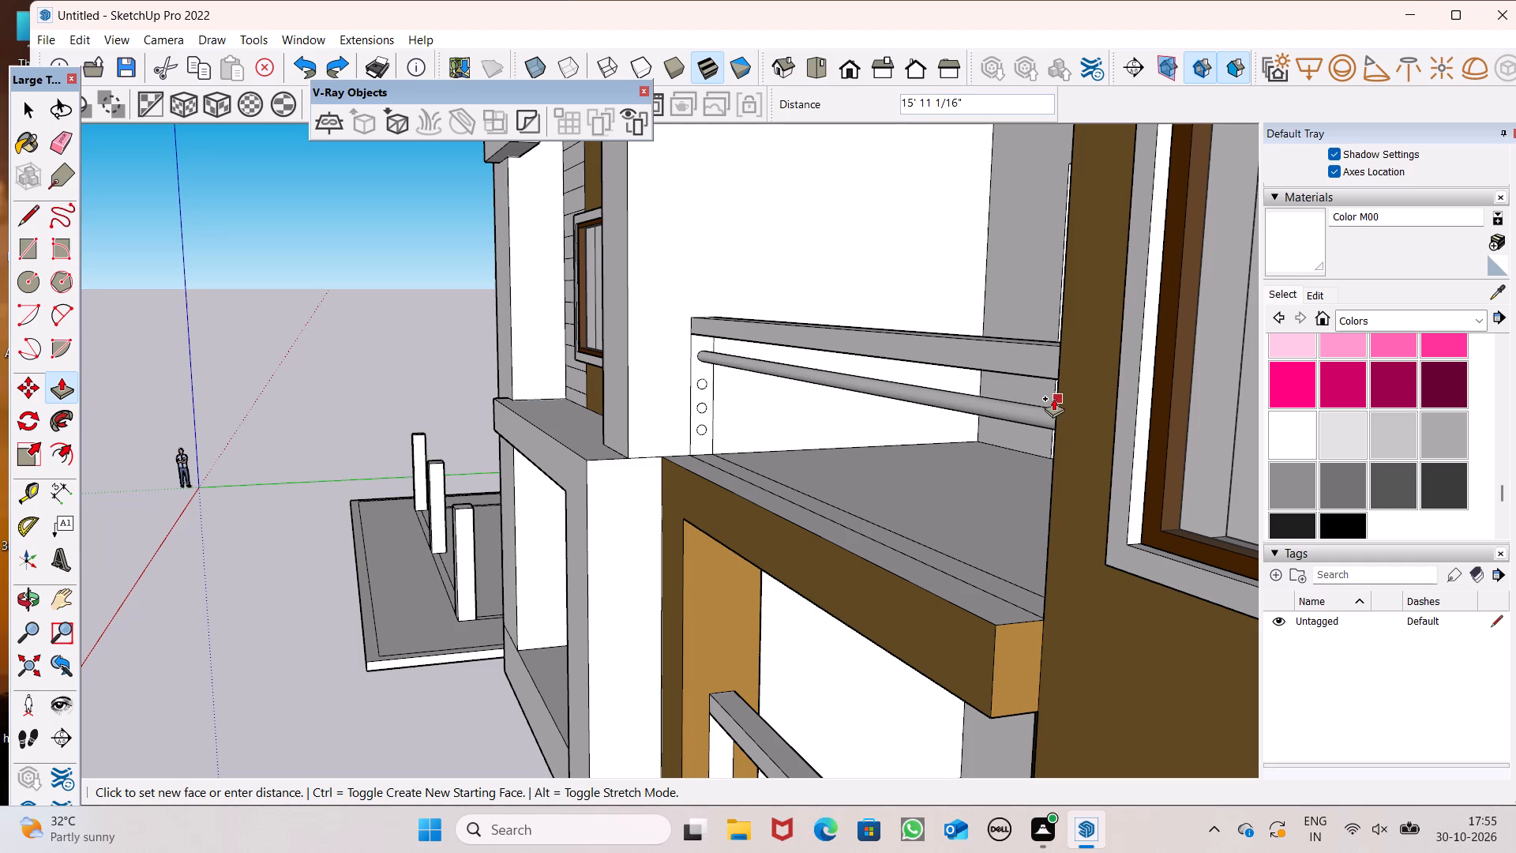
{"action": "left_click_drag", "start_coordinate": [1053, 398], "coordinate": [1053, 395]}
Extrude the three remaining first-floor circles 15' 11 1/16" each to the brown wall as parallel railing bars.
{"action": "middle_click_drag", "start_coordinate": [1079, 475], "coordinate": [1193, 460]}
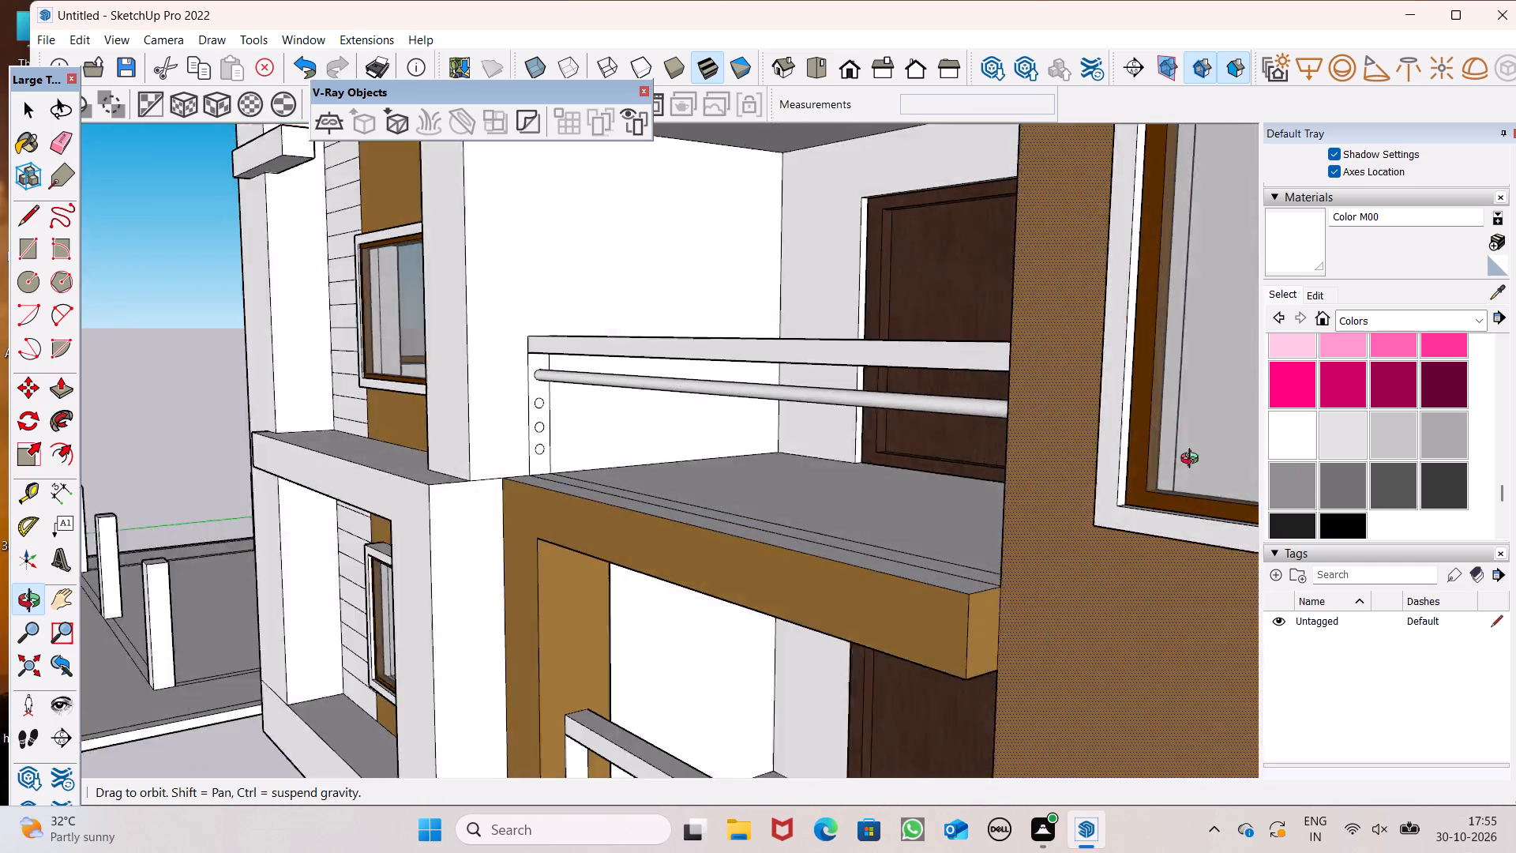
{"action": "middle_click_drag", "start_coordinate": [1193, 460], "coordinate": [1019, 488]}
{"action": "scroll", "coordinate": [764, 380], "scroll_direction": "up", "scroll_amount": 1}
{"action": "scroll", "coordinate": [779, 365], "scroll_direction": "down", "scroll_amount": 1}
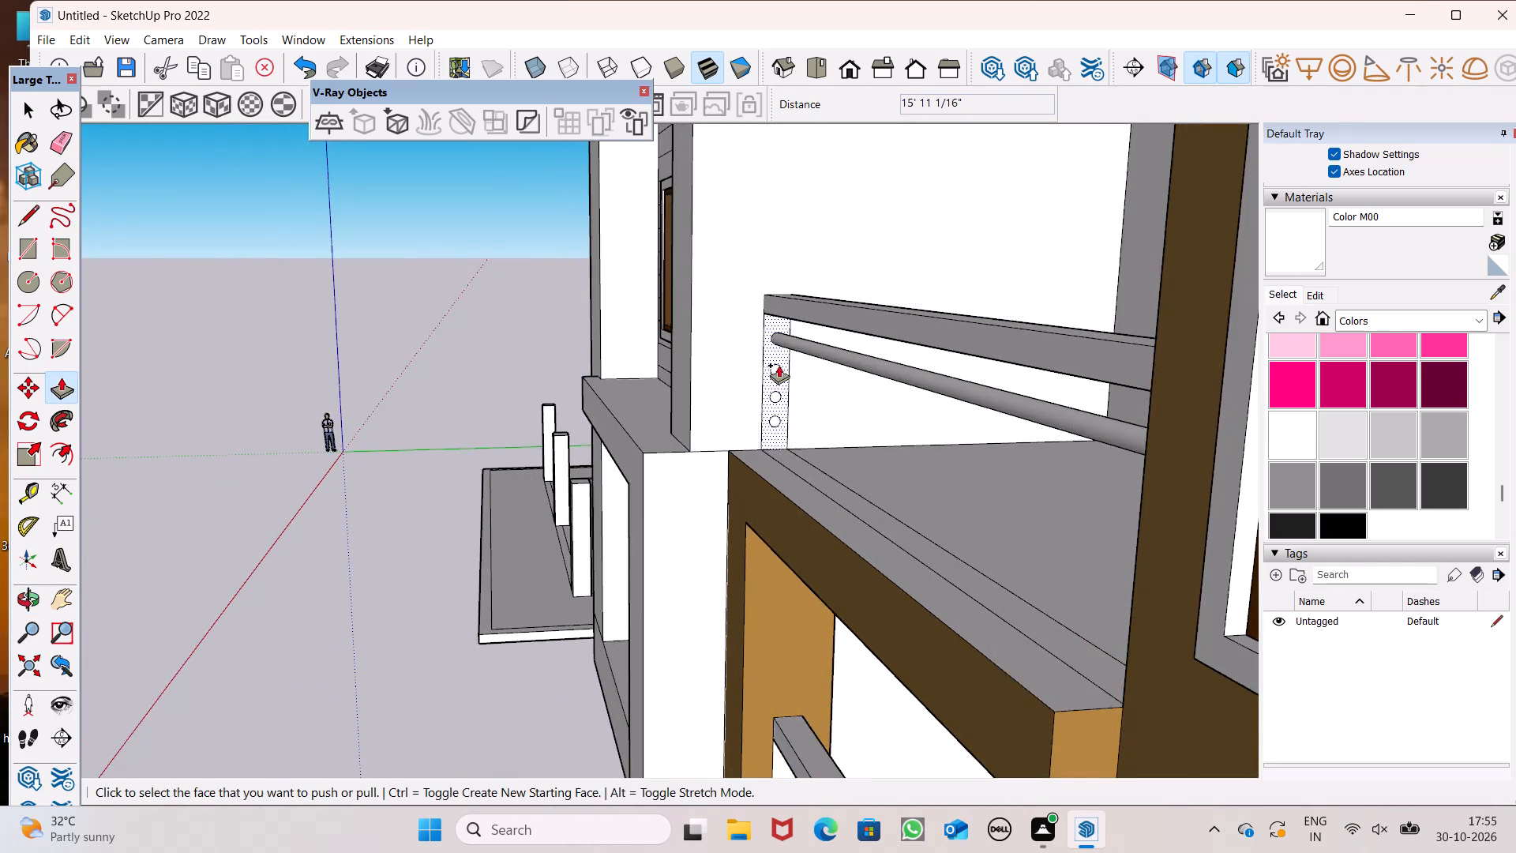
{"action": "middle_click_drag", "start_coordinate": [805, 452], "coordinate": [957, 494]}
{"action": "scroll", "coordinate": [708, 344], "scroll_direction": "down", "scroll_amount": 3}
{"action": "scroll", "coordinate": [1060, 468], "scroll_direction": "up", "scroll_amount": 3}
{"action": "scroll", "coordinate": [615, 391], "scroll_direction": "down", "scroll_amount": 4}
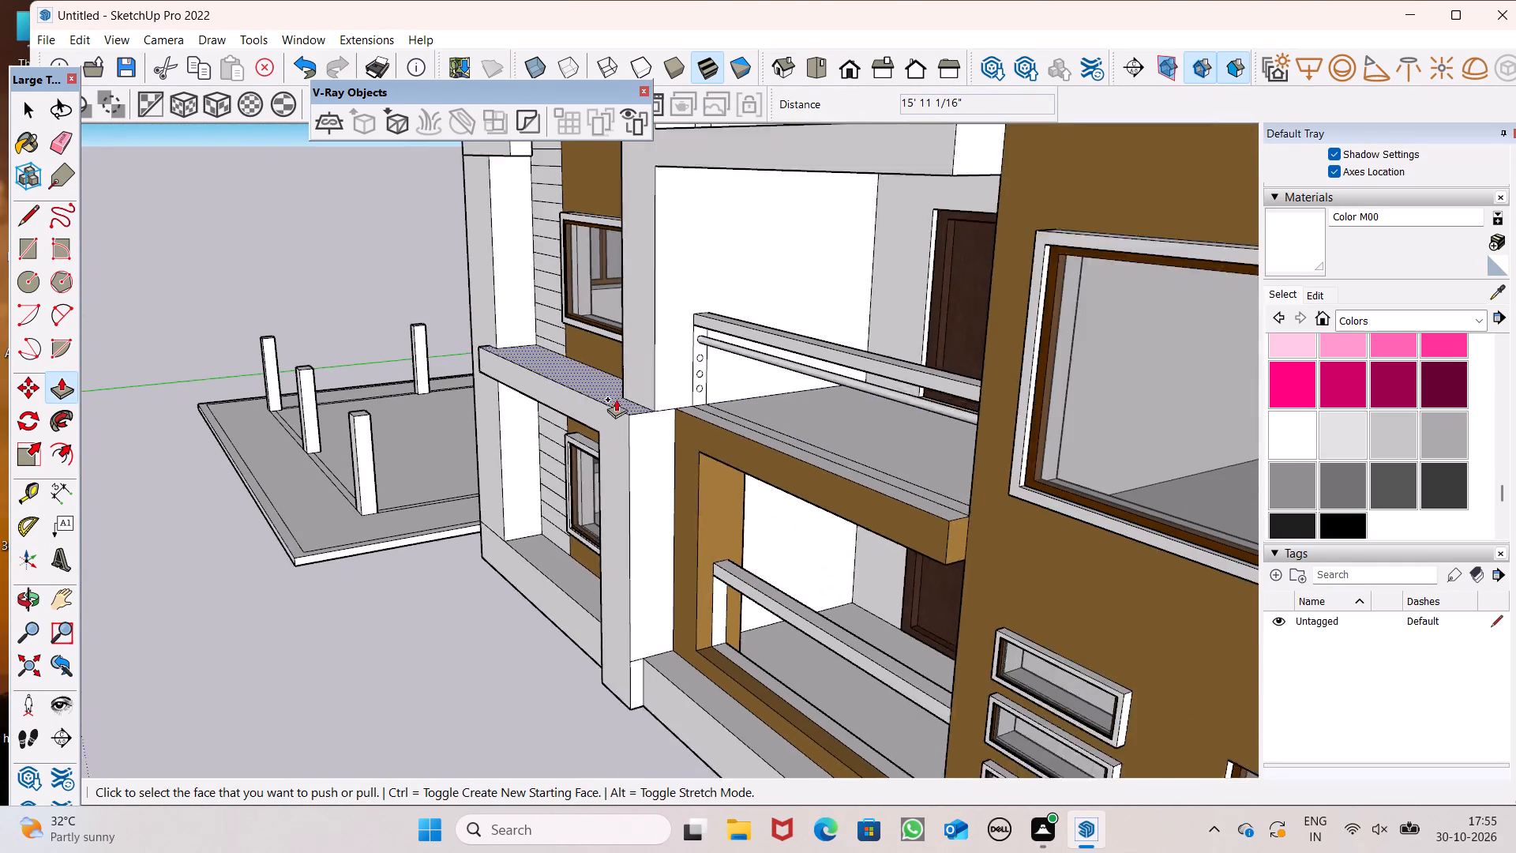
{"action": "scroll", "coordinate": [920, 442], "scroll_direction": "up", "scroll_amount": 4}
{"action": "scroll", "coordinate": [920, 438], "scroll_direction": "down", "scroll_amount": 1}
{"action": "scroll", "coordinate": [920, 438], "scroll_direction": "up", "scroll_amount": 2}
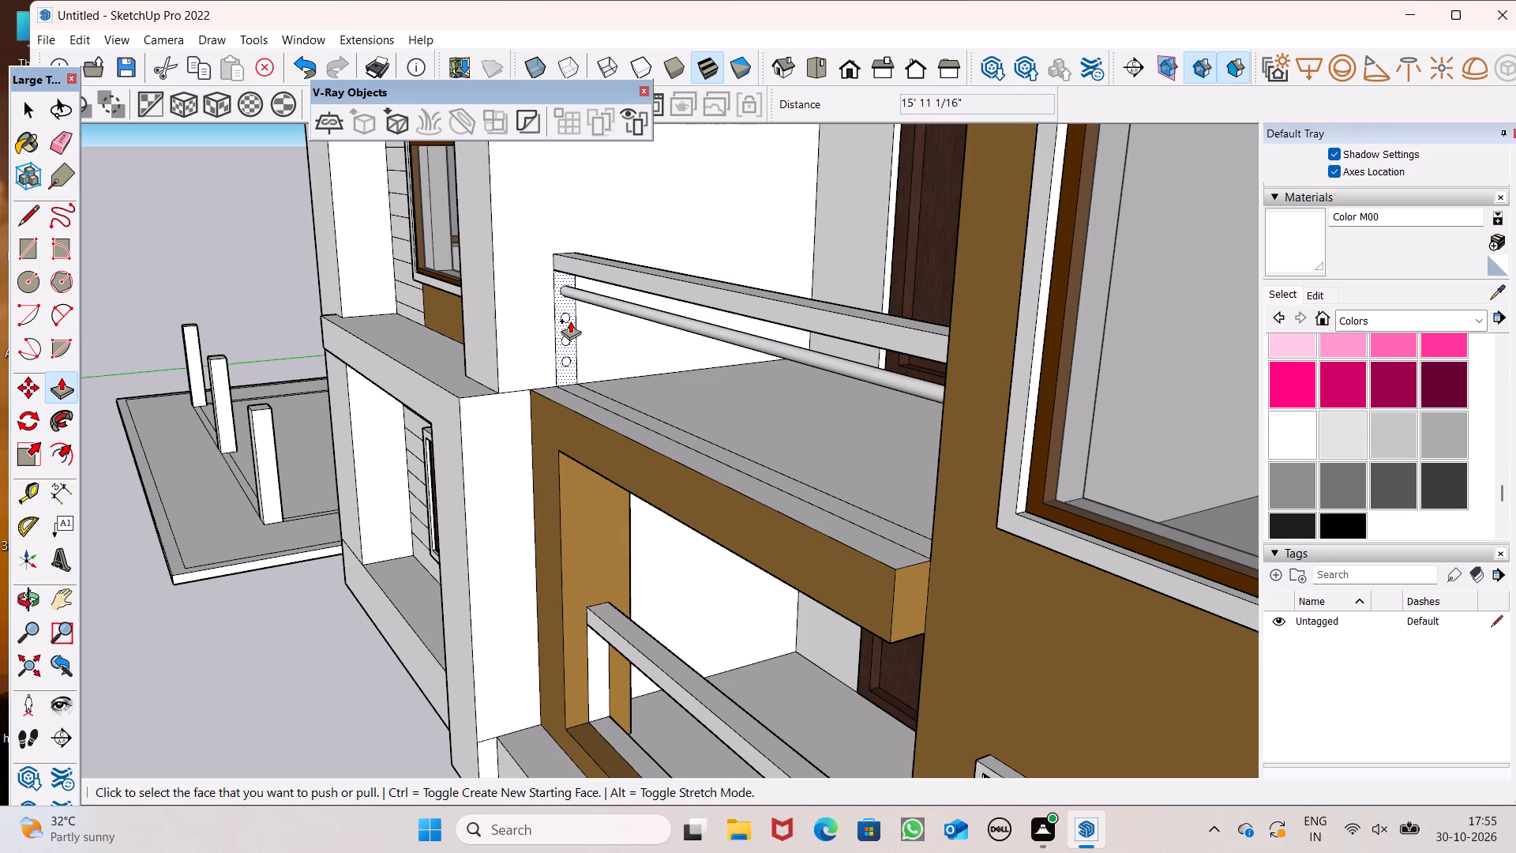
{"action": "left_click_drag", "start_coordinate": [564, 318], "coordinate": [857, 400]}
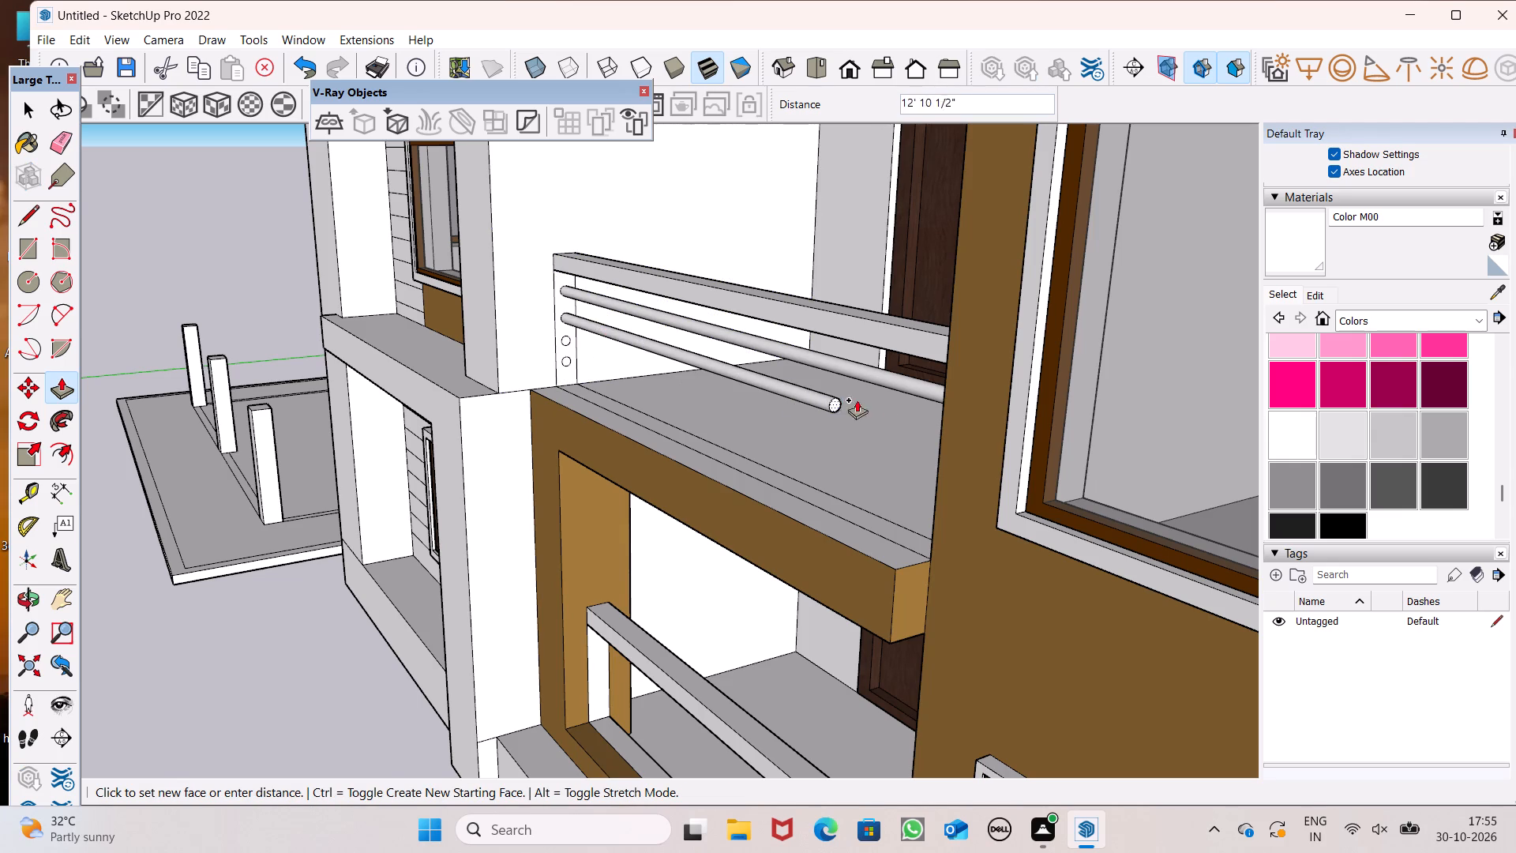
{"action": "left_click_drag", "start_coordinate": [857, 400], "coordinate": [940, 411]}
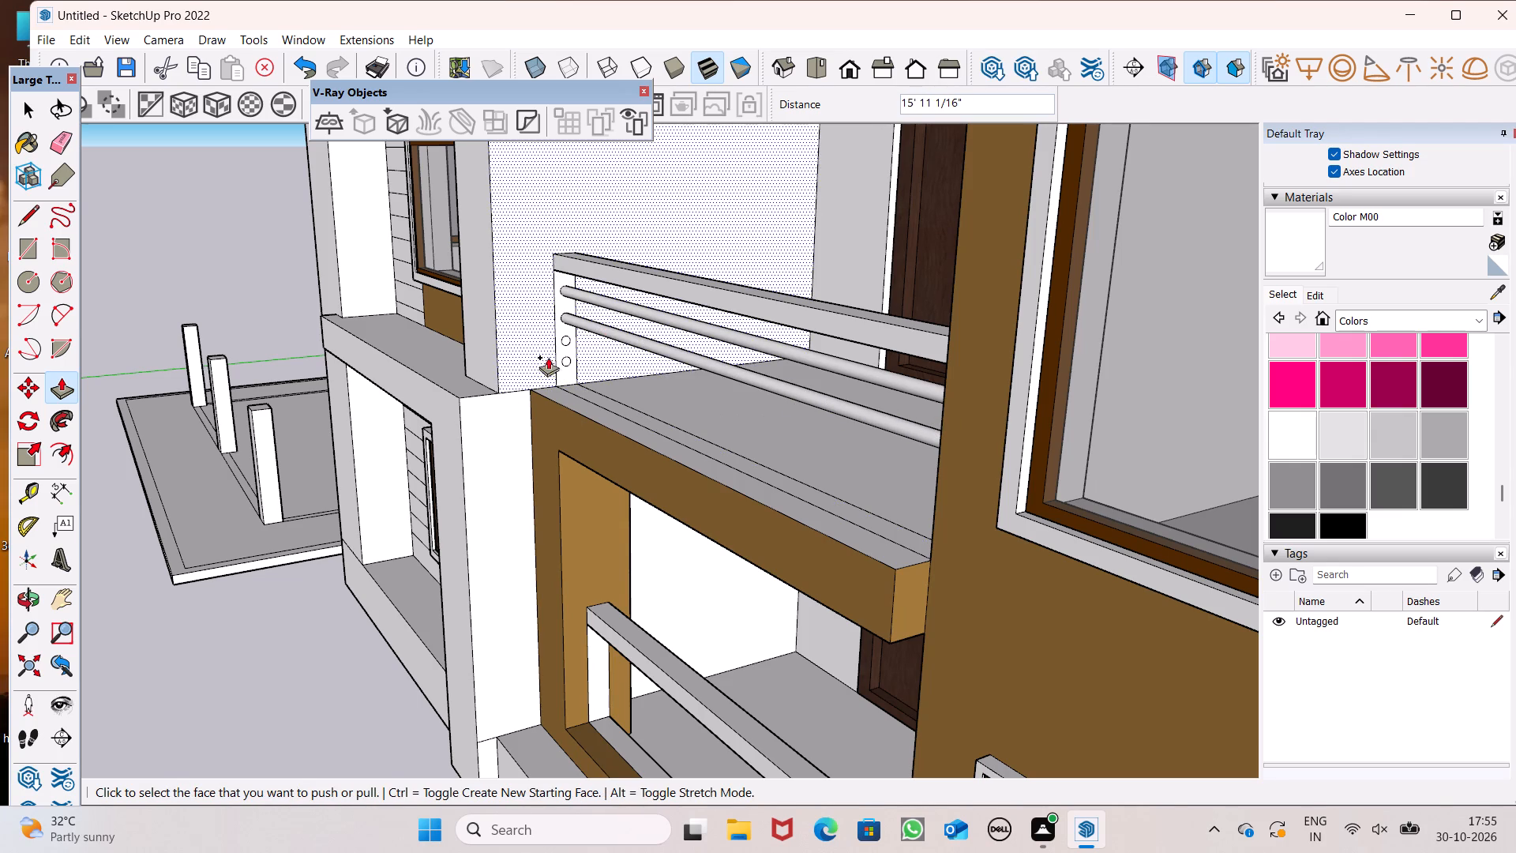
{"action": "left_click_drag", "start_coordinate": [566, 343], "coordinate": [966, 461]}
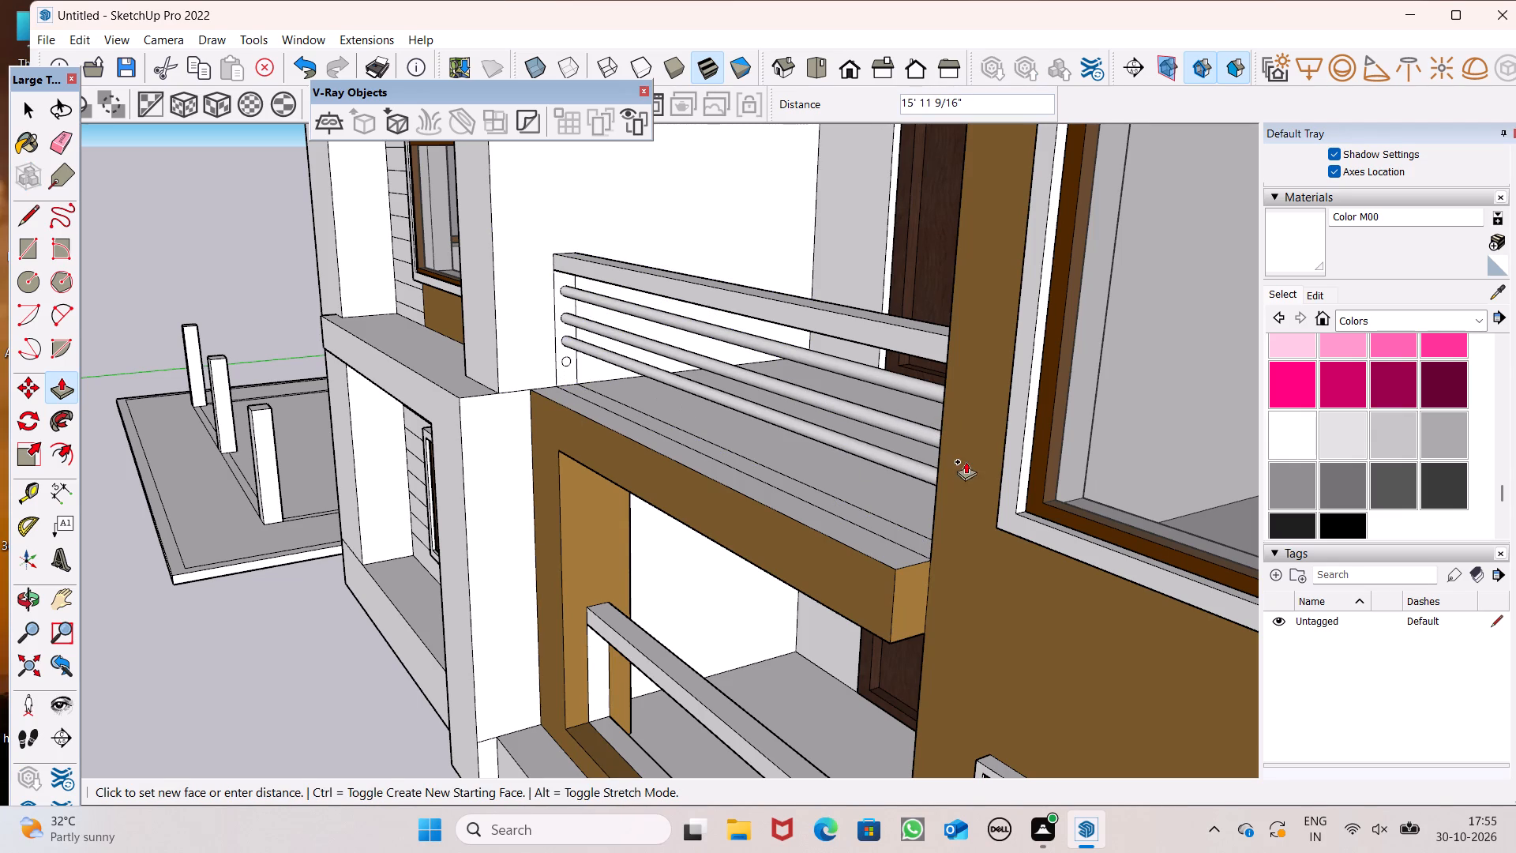
{"action": "left_click_drag", "start_coordinate": [966, 461], "coordinate": [937, 452]}
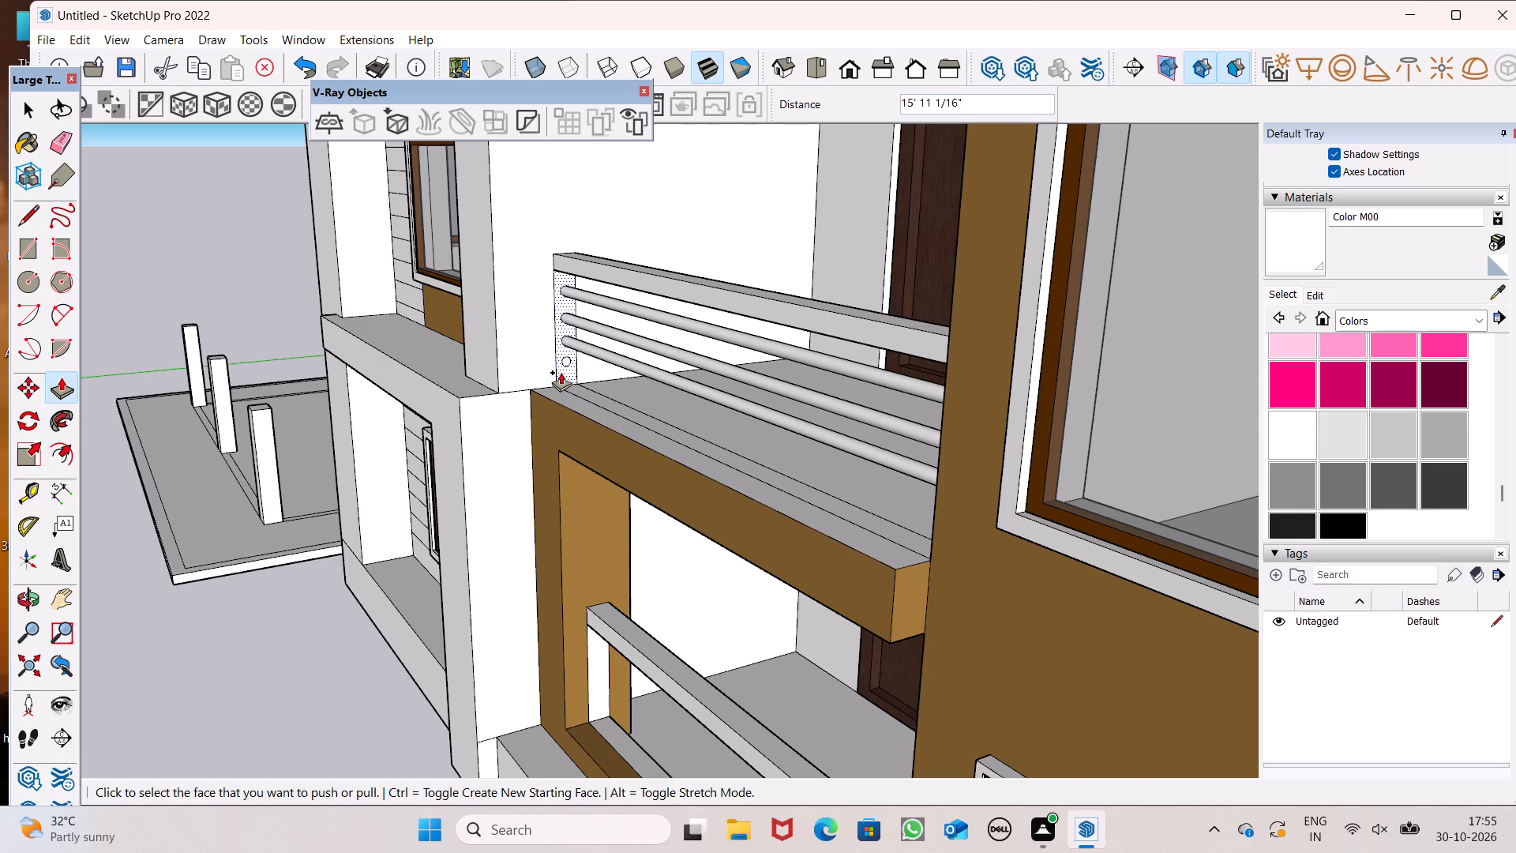
{"action": "left_click_drag", "start_coordinate": [563, 361], "coordinate": [930, 498]}
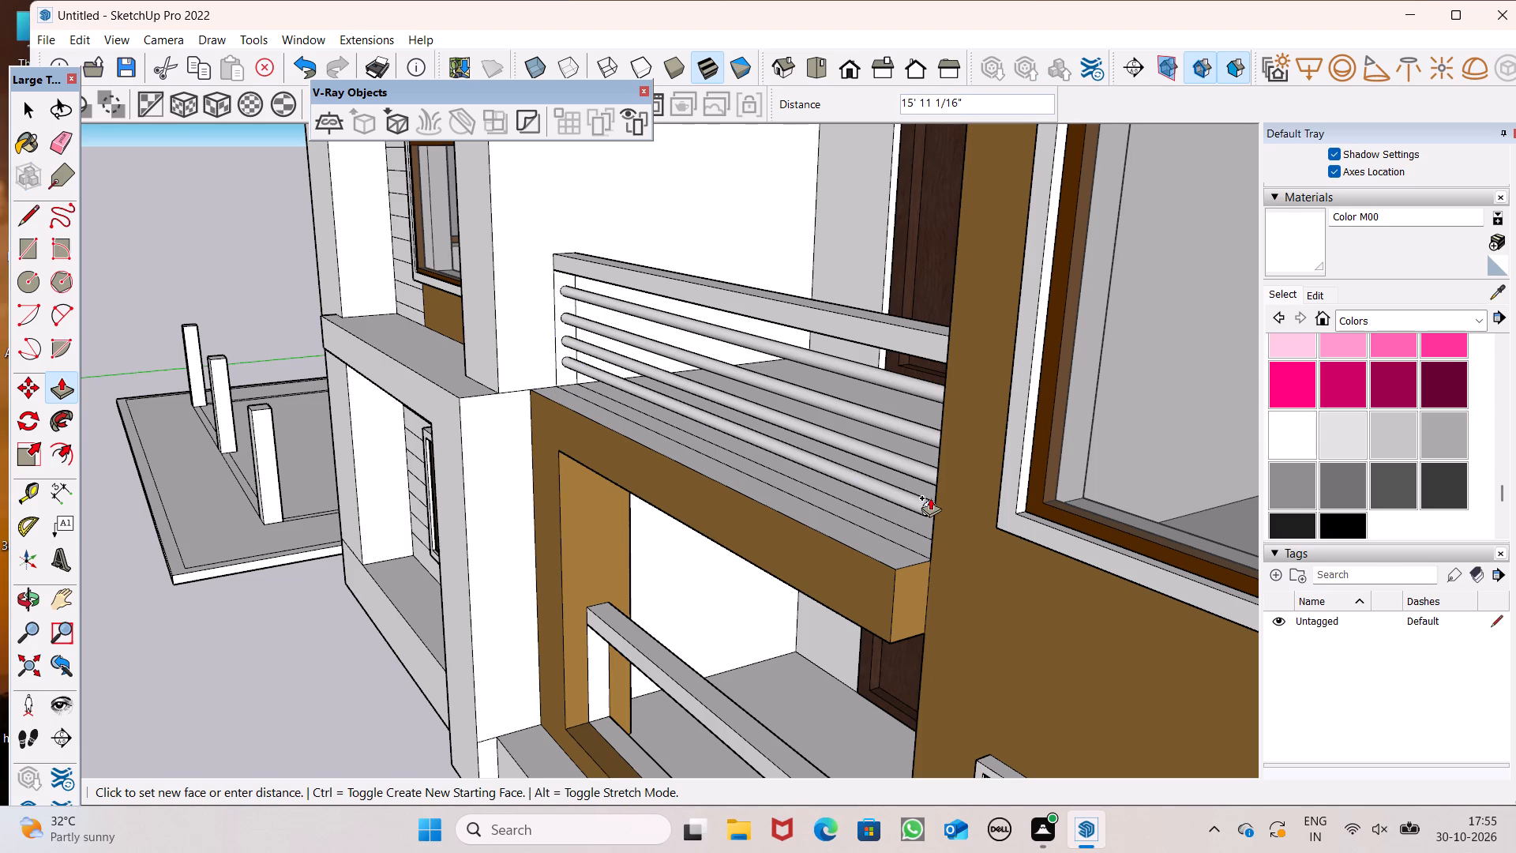
{"action": "left_click_drag", "start_coordinate": [930, 498], "coordinate": [930, 495]}
Examine the first-floor railing bars from the front and at their ends by the wall strip.
{"action": "middle_click_drag", "start_coordinate": [864, 543], "coordinate": [1379, 519]}
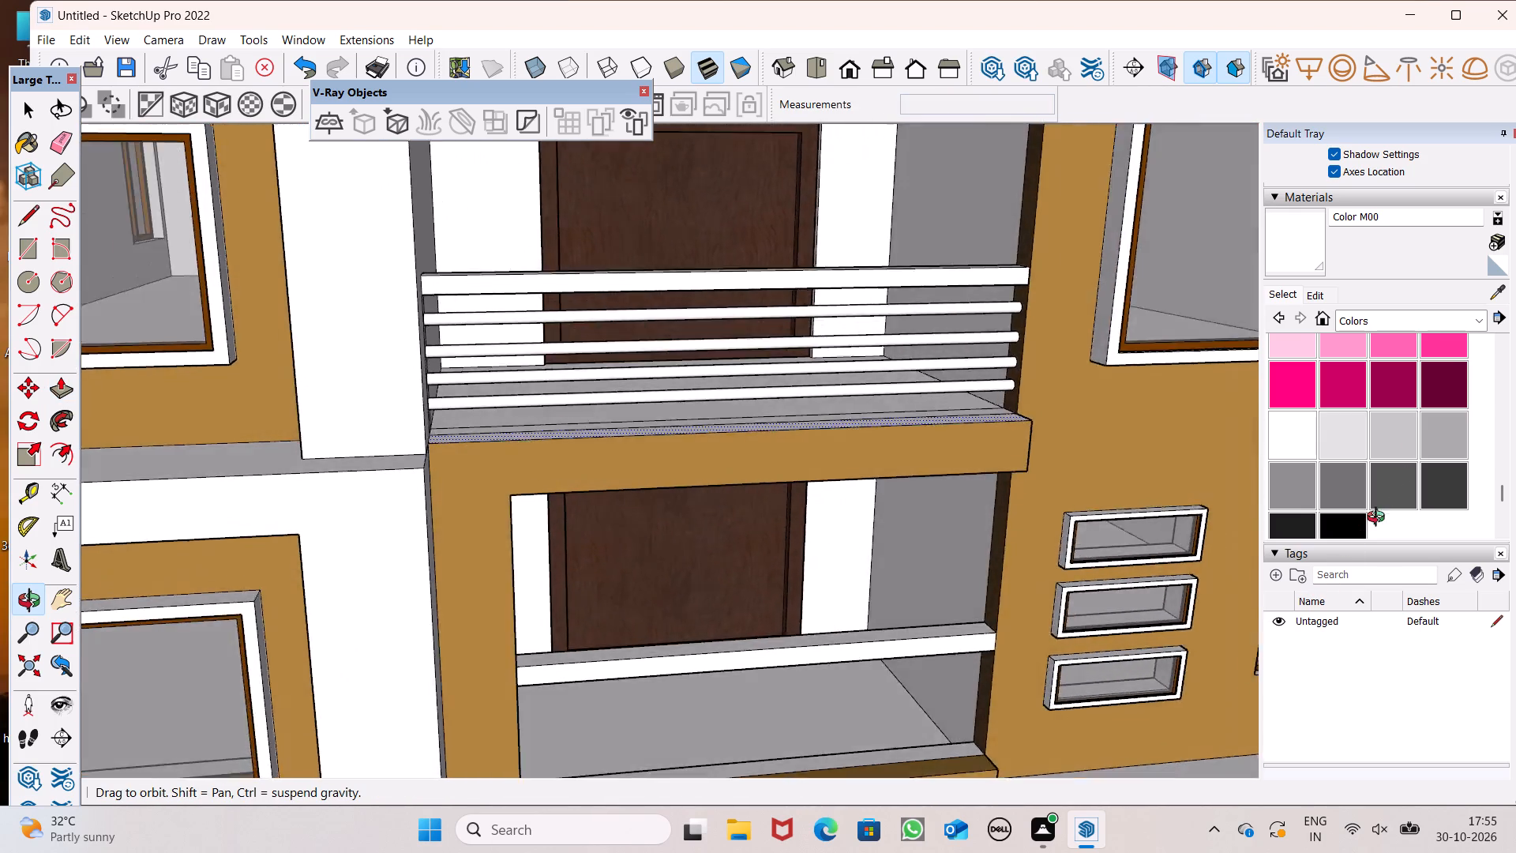
{"action": "middle_click_drag", "start_coordinate": [1379, 519], "coordinate": [1165, 434]}
{"action": "scroll", "coordinate": [752, 423], "scroll_direction": "down", "scroll_amount": 5}
{"action": "middle_click_drag", "start_coordinate": [696, 474], "coordinate": [478, 507]}
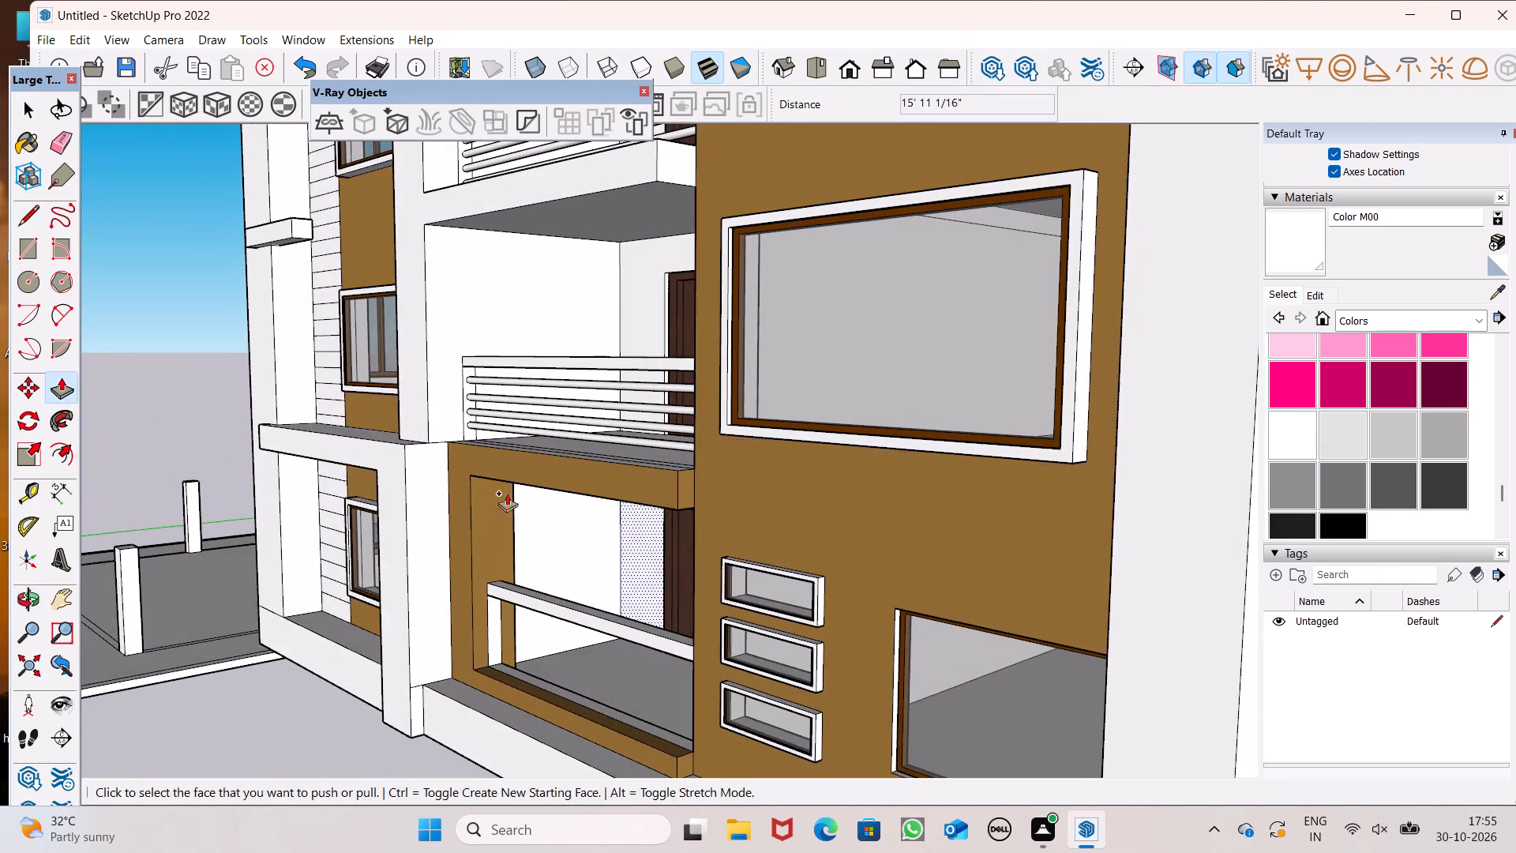
{"action": "key", "text": "space"}
{"action": "scroll", "coordinate": [737, 440], "scroll_direction": "down", "scroll_amount": 3}
{"action": "scroll", "coordinate": [614, 443], "scroll_direction": "up", "scroll_amount": 7}
{"action": "scroll", "coordinate": [846, 471], "scroll_direction": "down", "scroll_amount": 4}
{"action": "middle_click_drag", "start_coordinate": [803, 500], "coordinate": [668, 512]}
{"action": "scroll", "coordinate": [681, 520], "scroll_direction": "up", "scroll_amount": 2}
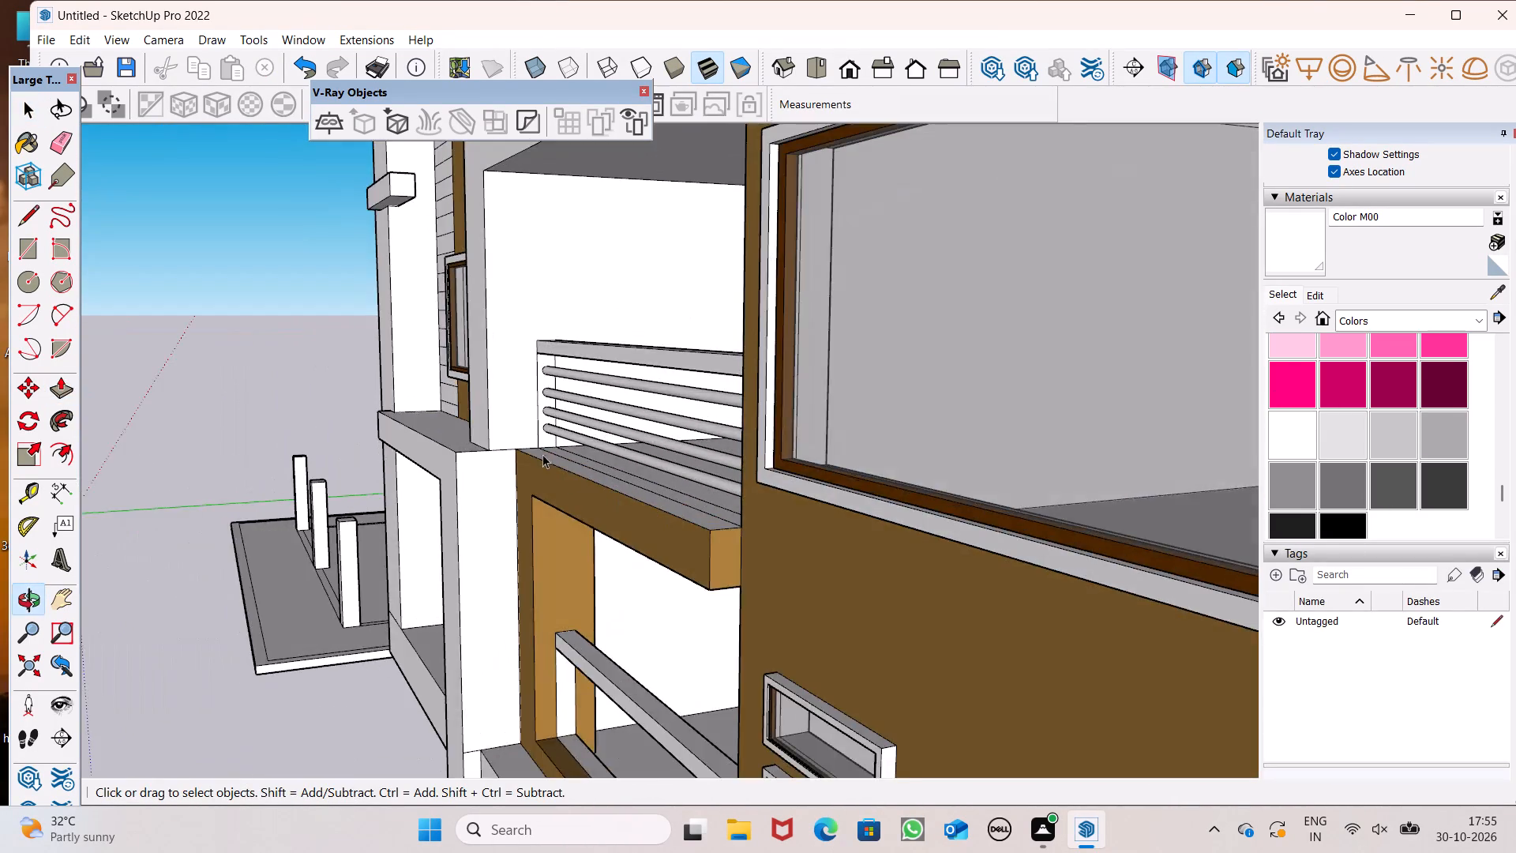
{"action": "scroll", "coordinate": [542, 454], "scroll_direction": "up", "scroll_amount": 4}
{"action": "scroll", "coordinate": [536, 390], "scroll_direction": "down", "scroll_amount": 2}
{"action": "scroll", "coordinate": [526, 336], "scroll_direction": "up", "scroll_amount": 1}
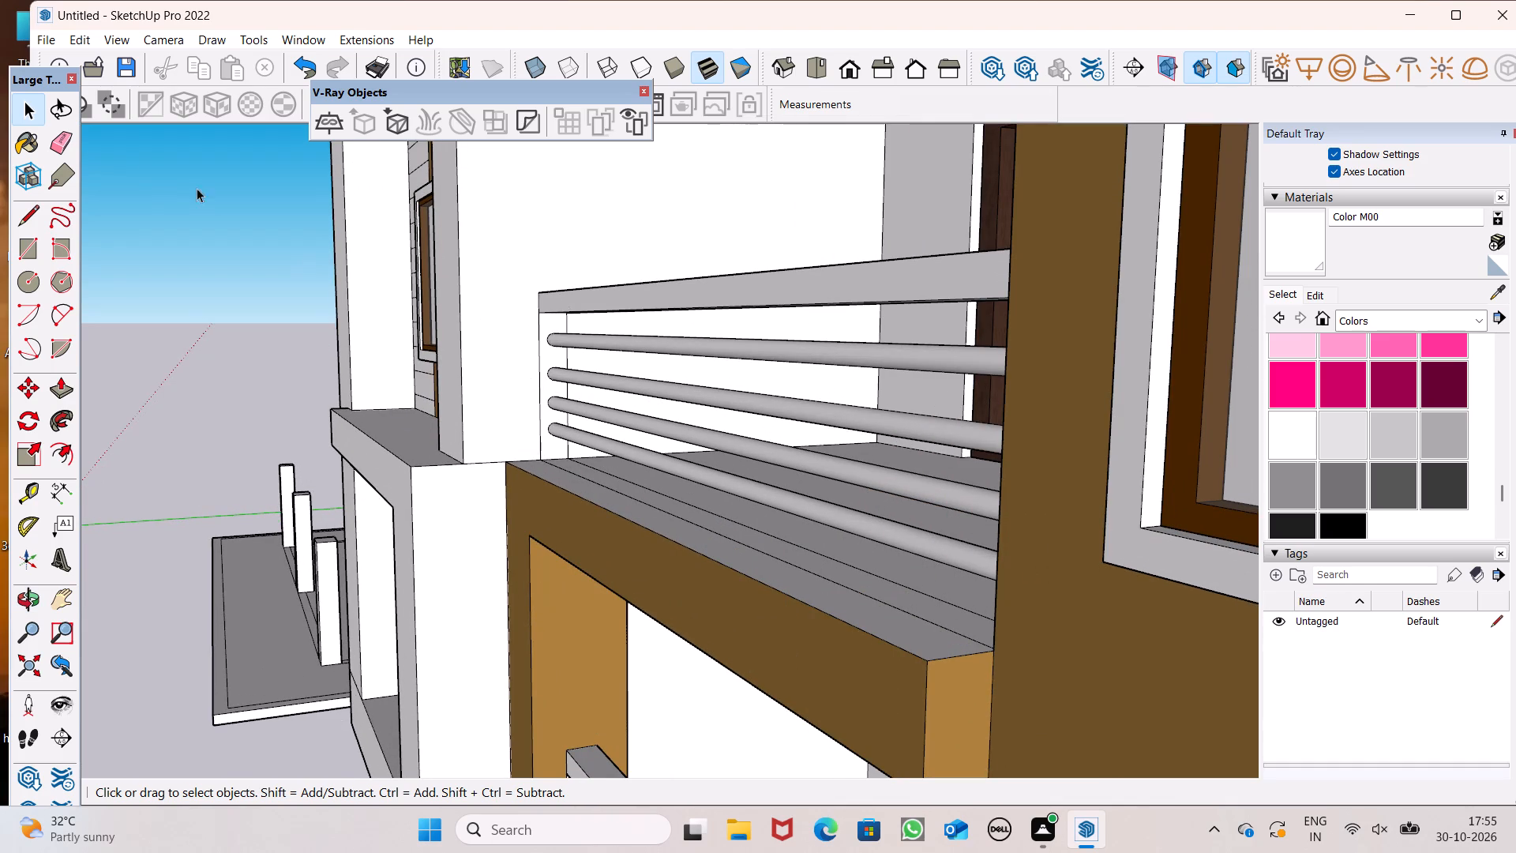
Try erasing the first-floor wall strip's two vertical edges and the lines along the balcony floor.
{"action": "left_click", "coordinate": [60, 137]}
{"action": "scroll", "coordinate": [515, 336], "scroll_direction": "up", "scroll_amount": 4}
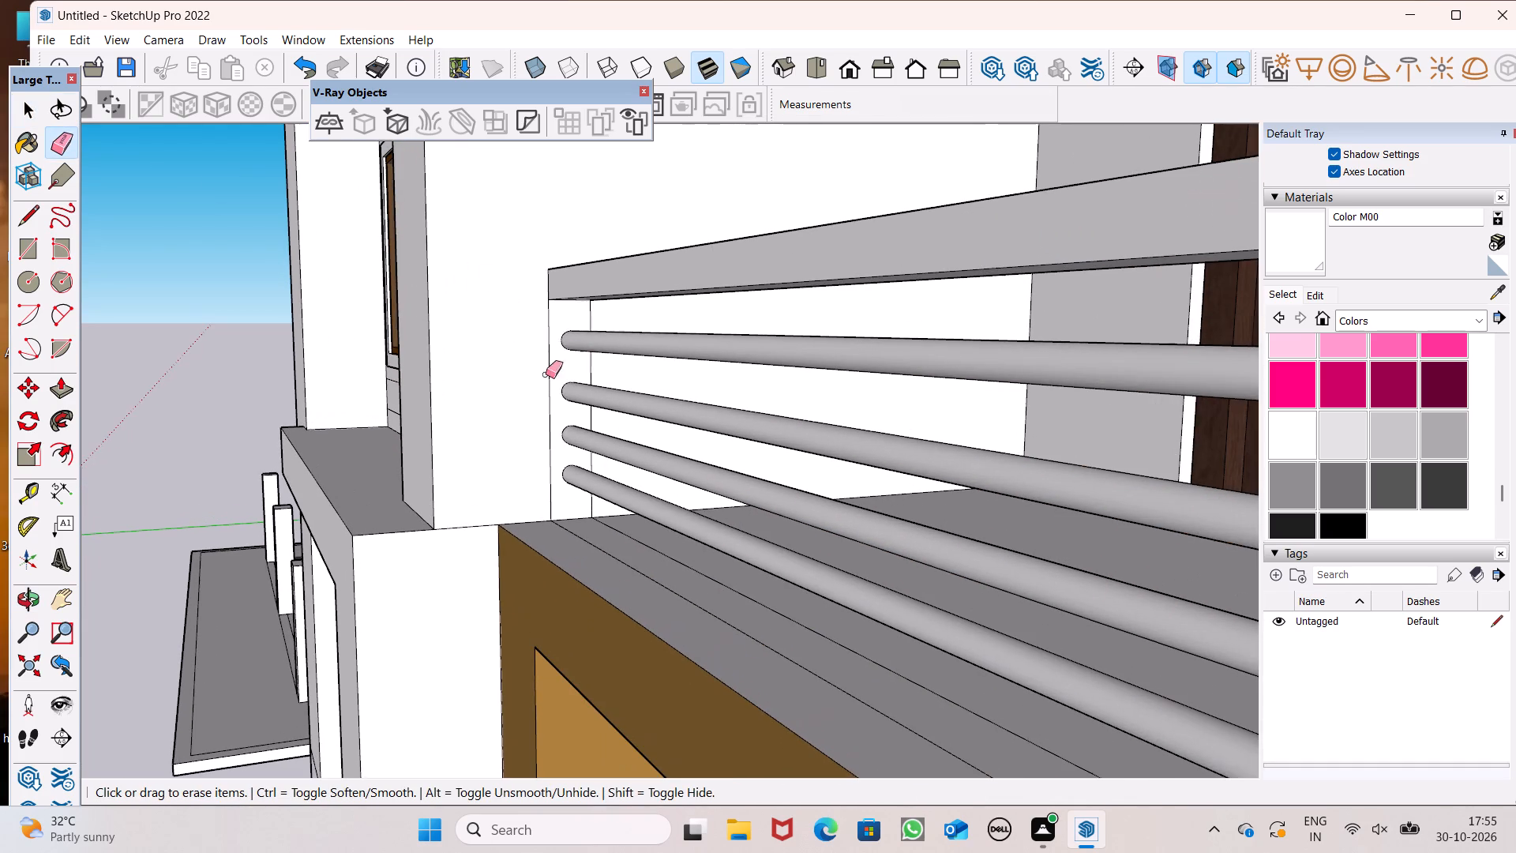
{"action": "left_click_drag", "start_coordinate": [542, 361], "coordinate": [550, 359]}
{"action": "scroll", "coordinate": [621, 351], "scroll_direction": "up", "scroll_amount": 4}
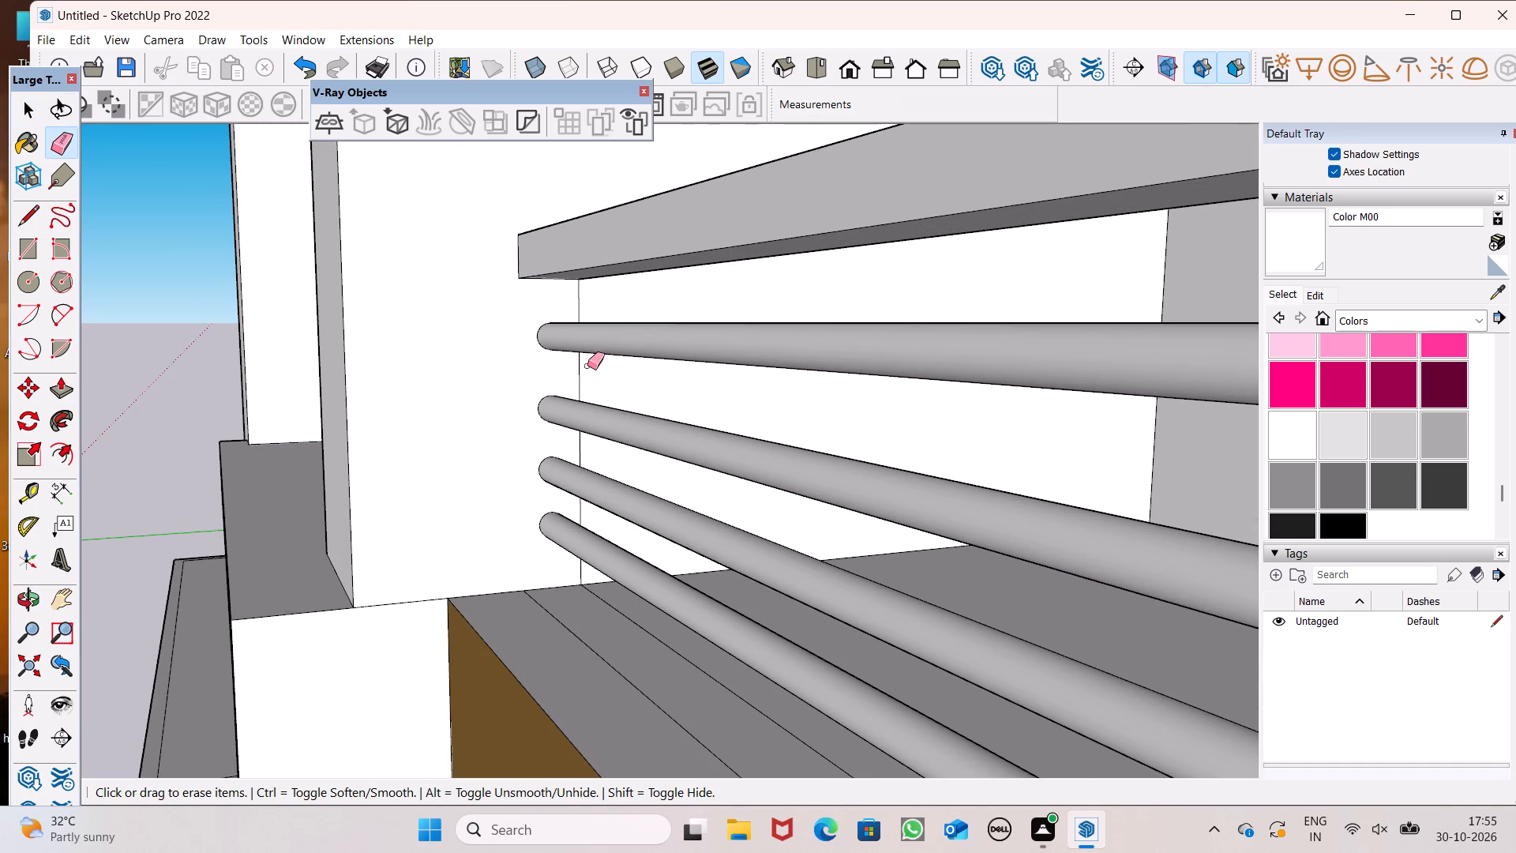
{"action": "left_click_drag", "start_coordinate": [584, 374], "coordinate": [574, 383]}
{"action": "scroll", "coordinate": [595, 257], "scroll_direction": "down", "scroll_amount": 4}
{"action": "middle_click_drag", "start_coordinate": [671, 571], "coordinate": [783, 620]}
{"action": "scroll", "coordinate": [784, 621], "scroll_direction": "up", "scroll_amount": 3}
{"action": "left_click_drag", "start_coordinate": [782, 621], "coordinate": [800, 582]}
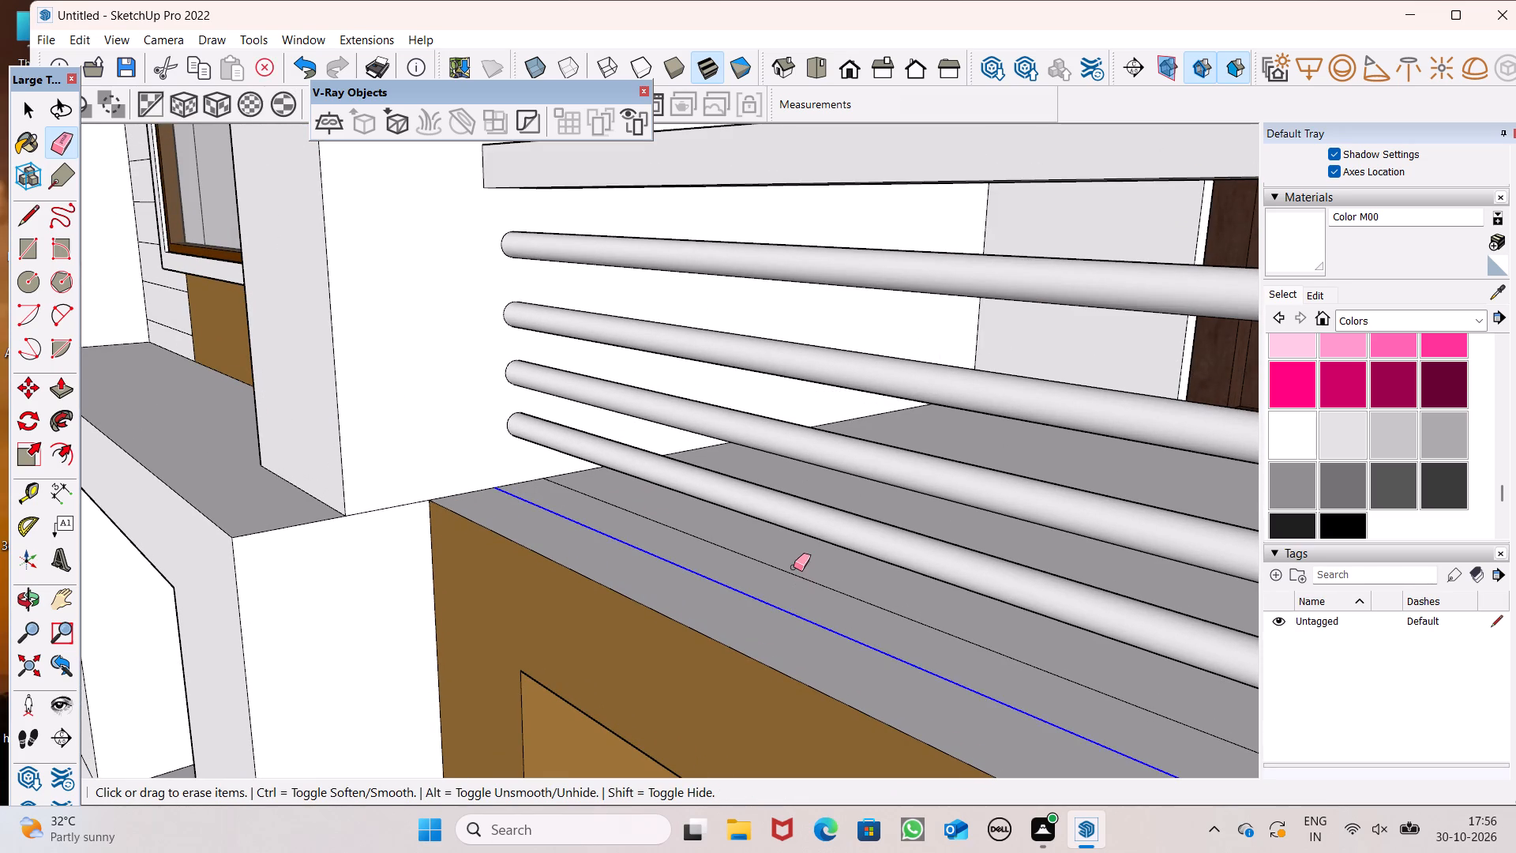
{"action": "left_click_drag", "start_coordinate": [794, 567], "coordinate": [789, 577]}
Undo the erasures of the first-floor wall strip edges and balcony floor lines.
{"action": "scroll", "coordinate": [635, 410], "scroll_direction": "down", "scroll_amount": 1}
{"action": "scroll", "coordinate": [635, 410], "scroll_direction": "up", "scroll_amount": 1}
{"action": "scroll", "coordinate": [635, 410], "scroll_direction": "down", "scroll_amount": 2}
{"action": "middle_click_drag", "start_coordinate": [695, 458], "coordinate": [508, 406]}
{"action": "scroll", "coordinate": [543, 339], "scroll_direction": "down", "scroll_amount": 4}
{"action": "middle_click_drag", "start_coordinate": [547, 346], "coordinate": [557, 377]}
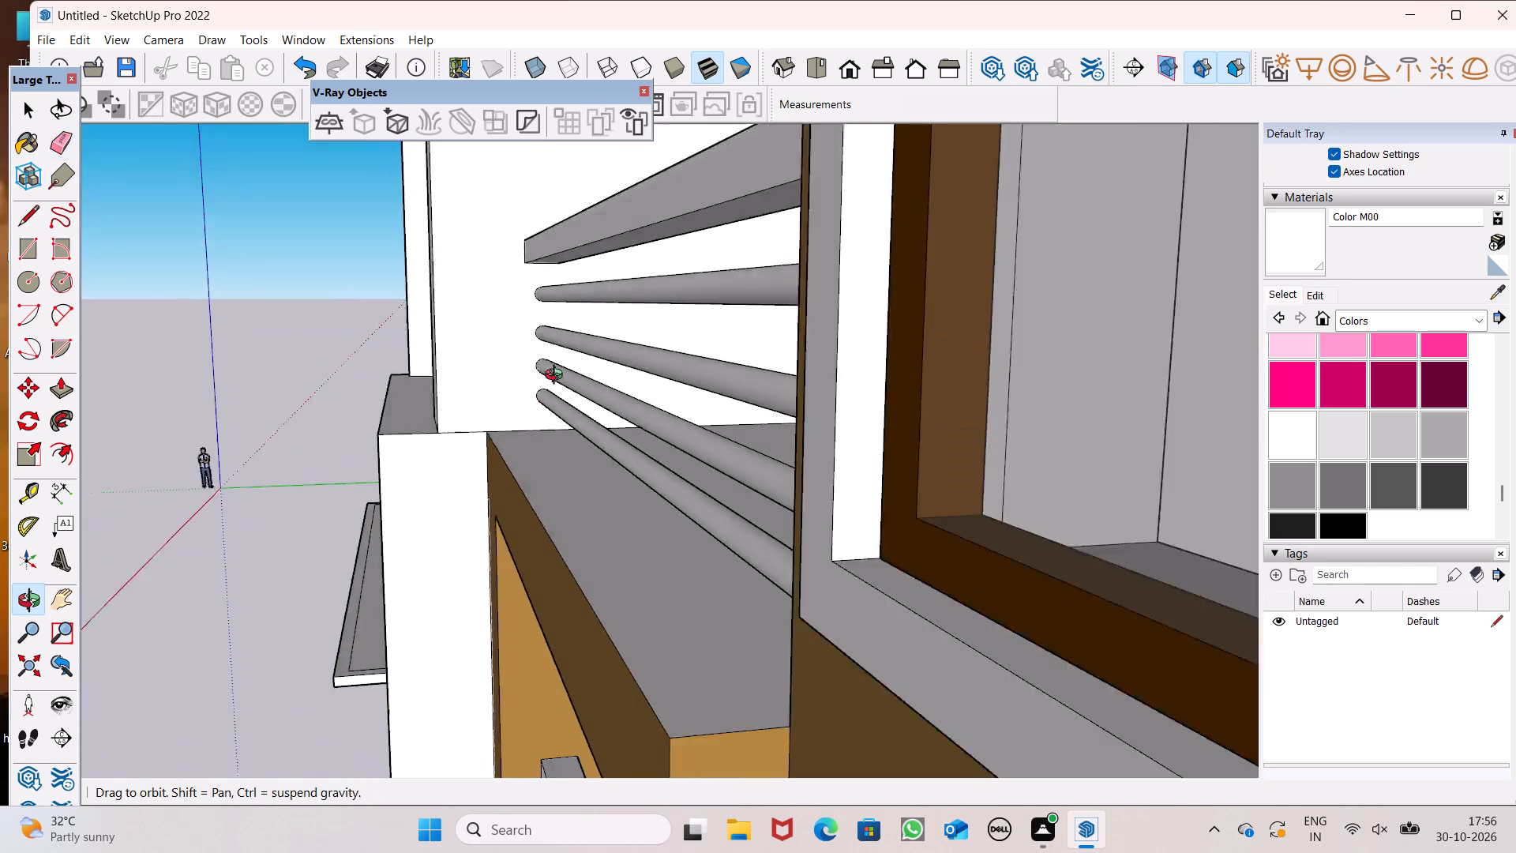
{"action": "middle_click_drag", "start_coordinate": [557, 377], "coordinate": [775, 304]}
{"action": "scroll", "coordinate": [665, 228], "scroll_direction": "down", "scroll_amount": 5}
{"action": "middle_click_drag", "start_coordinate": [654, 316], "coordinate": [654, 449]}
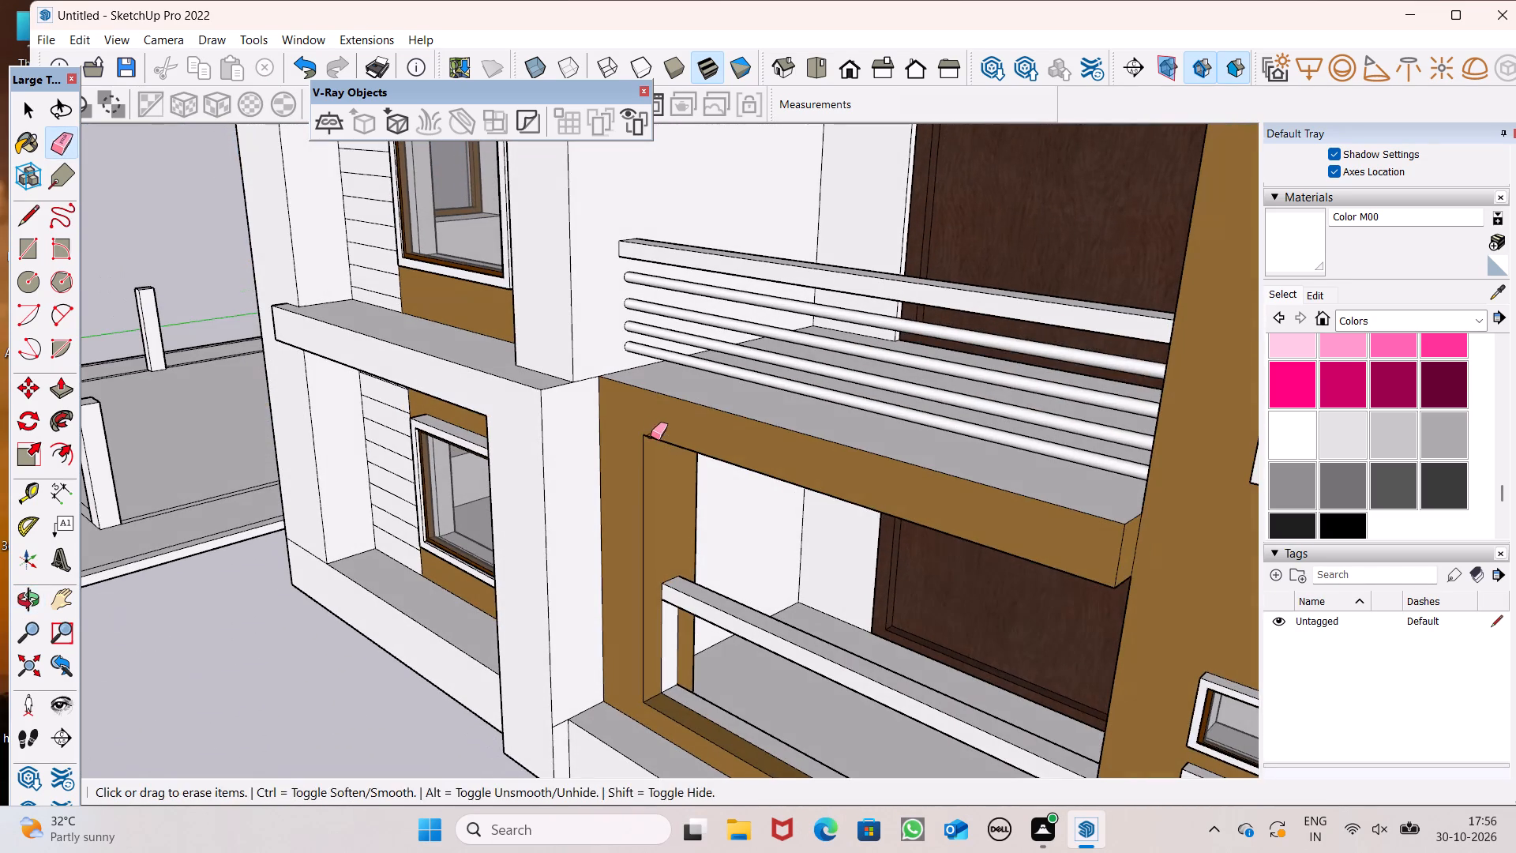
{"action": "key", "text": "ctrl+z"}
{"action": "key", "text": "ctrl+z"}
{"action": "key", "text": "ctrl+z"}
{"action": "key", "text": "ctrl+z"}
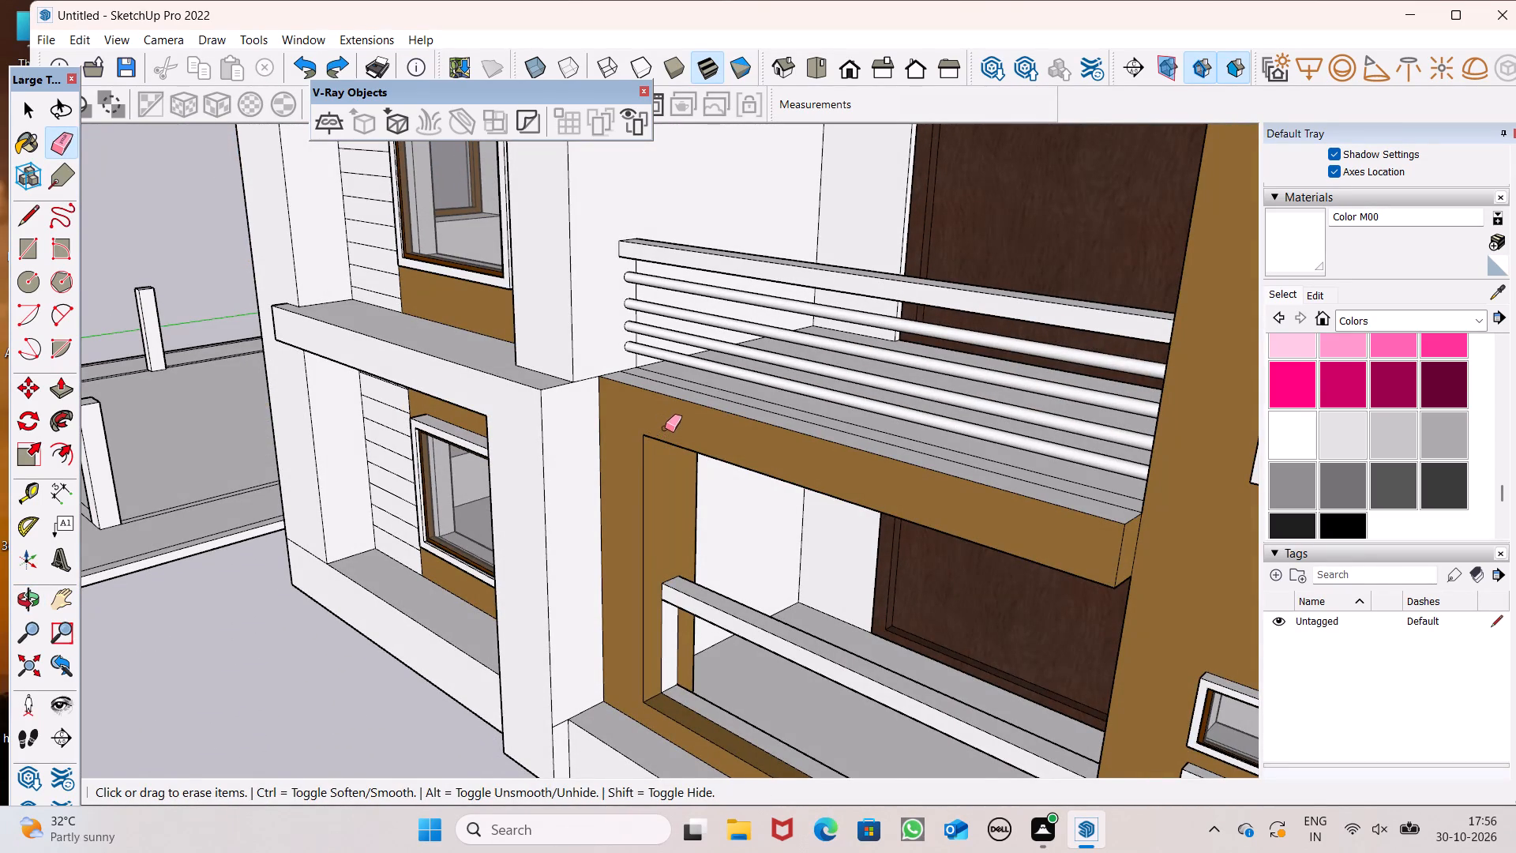
Erase the lines running along the first-floor balcony floor beneath the railing bars.
{"action": "scroll", "coordinate": [717, 330], "scroll_direction": "up", "scroll_amount": 6}
{"action": "scroll", "coordinate": [685, 411], "scroll_direction": "down", "scroll_amount": 2}
{"action": "middle_click_drag", "start_coordinate": [666, 469], "coordinate": [668, 504]}
{"action": "scroll", "coordinate": [668, 464], "scroll_direction": "up", "scroll_amount": 5}
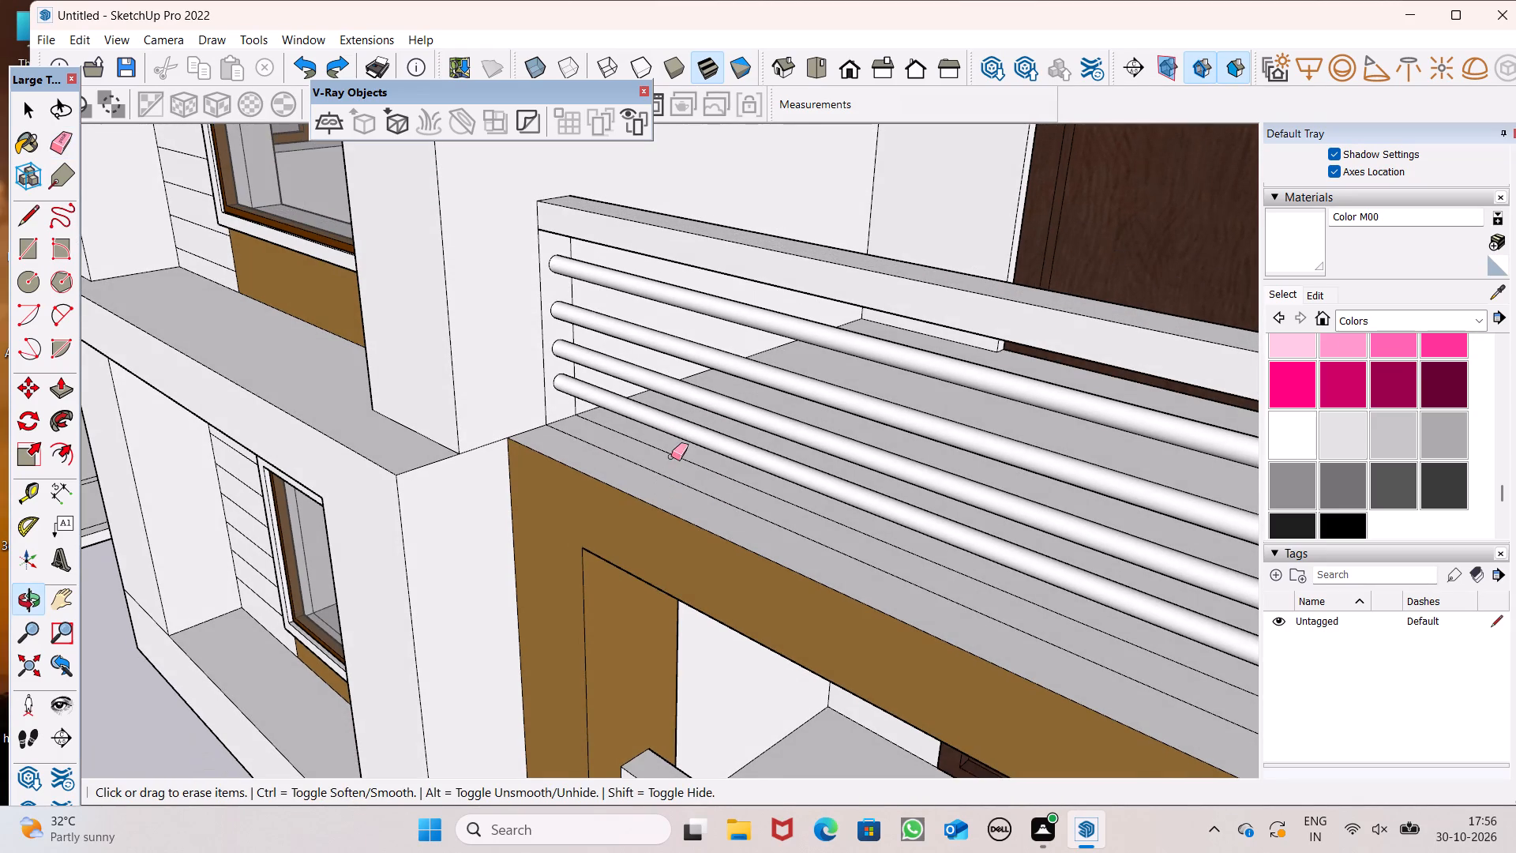
{"action": "left_click_drag", "start_coordinate": [674, 453], "coordinate": [661, 482]}
Examine the front balcony railings on all floors from several angles and compare them with the ground-floor handrail.
{"action": "scroll", "coordinate": [631, 435], "scroll_direction": "down", "scroll_amount": 11}
{"action": "middle_click_drag", "start_coordinate": [630, 416], "coordinate": [653, 335]}
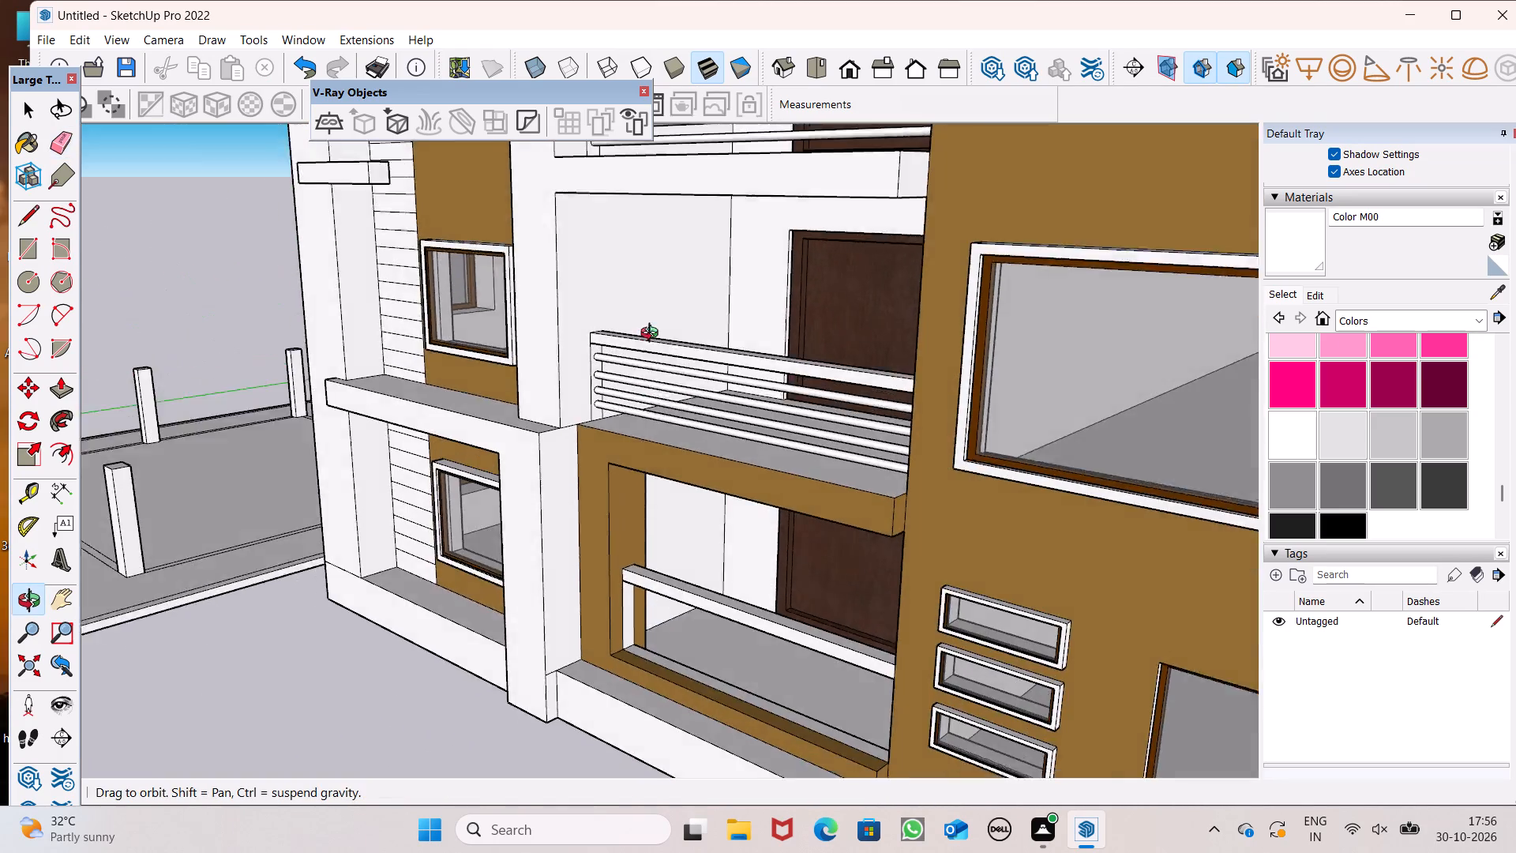
{"action": "middle_click_drag", "start_coordinate": [653, 335], "coordinate": [653, 333]}
{"action": "scroll", "coordinate": [644, 497], "scroll_direction": "down", "scroll_amount": 6}
{"action": "scroll", "coordinate": [586, 275], "scroll_direction": "up", "scroll_amount": 6}
{"action": "middle_click_drag", "start_coordinate": [709, 380], "coordinate": [702, 616]}
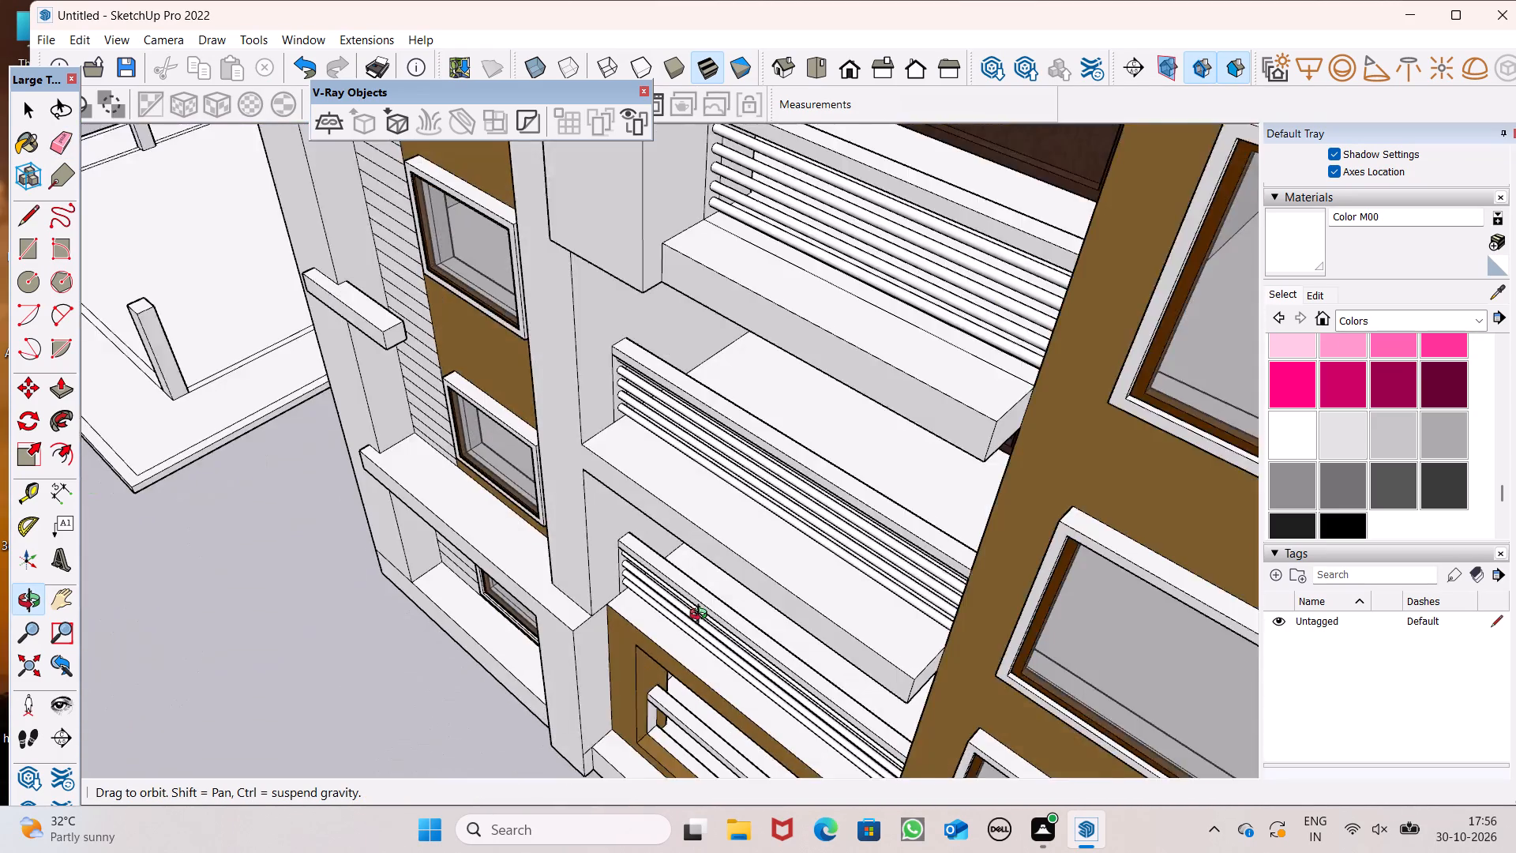
{"action": "middle_click_drag", "start_coordinate": [702, 616], "coordinate": [711, 578]}
{"action": "scroll", "coordinate": [706, 610], "scroll_direction": "up", "scroll_amount": 1}
{"action": "scroll", "coordinate": [691, 442], "scroll_direction": "down", "scroll_amount": 5}
{"action": "middle_click_drag", "start_coordinate": [752, 448], "coordinate": [682, 356]}
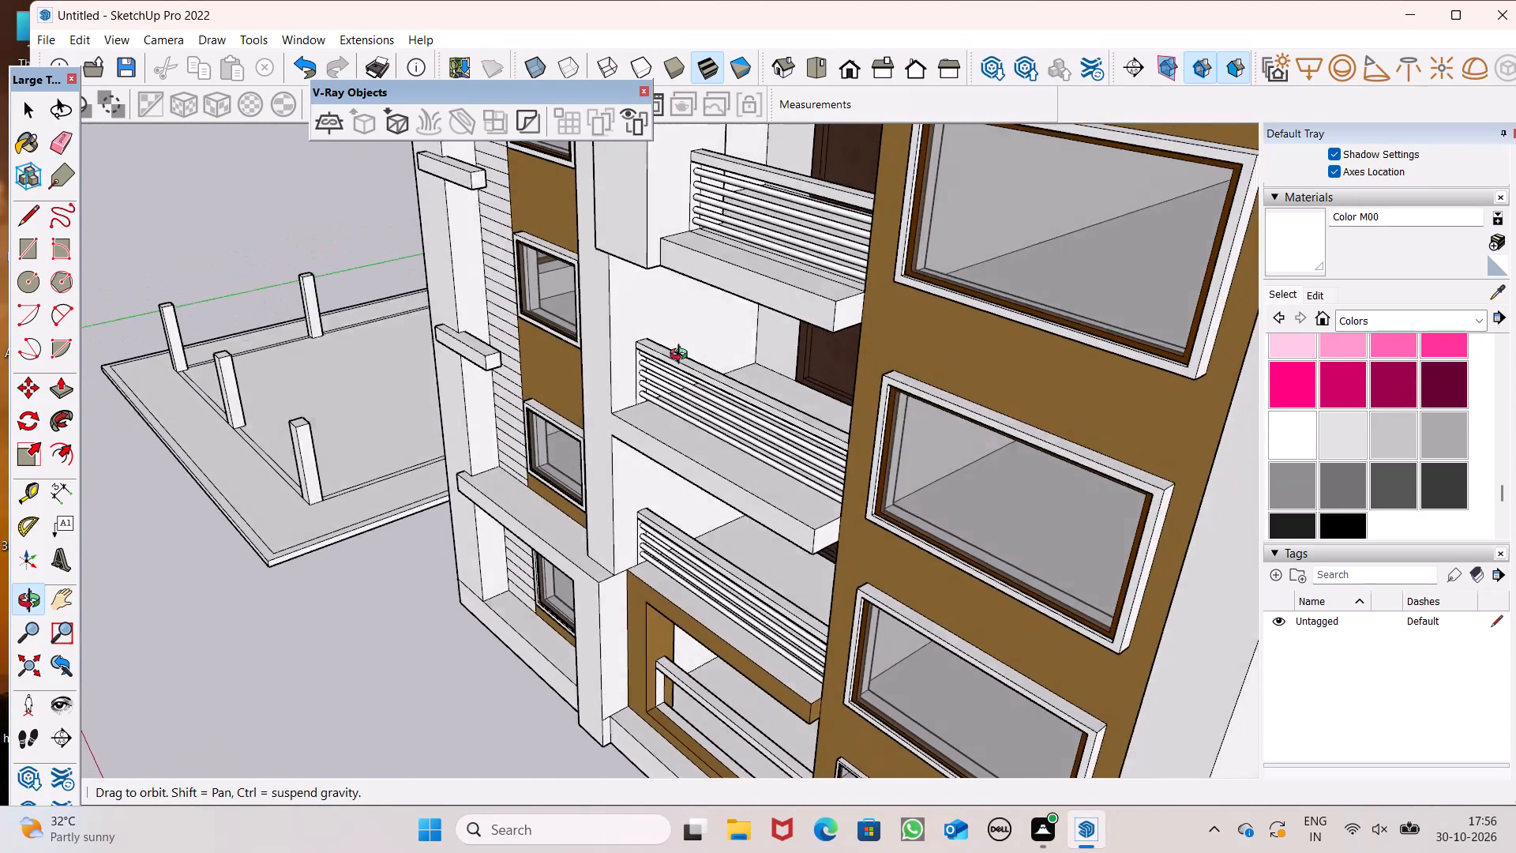
{"action": "middle_click_drag", "start_coordinate": [682, 356], "coordinate": [678, 351]}
{"action": "scroll", "coordinate": [677, 348], "scroll_direction": "down", "scroll_amount": 4}
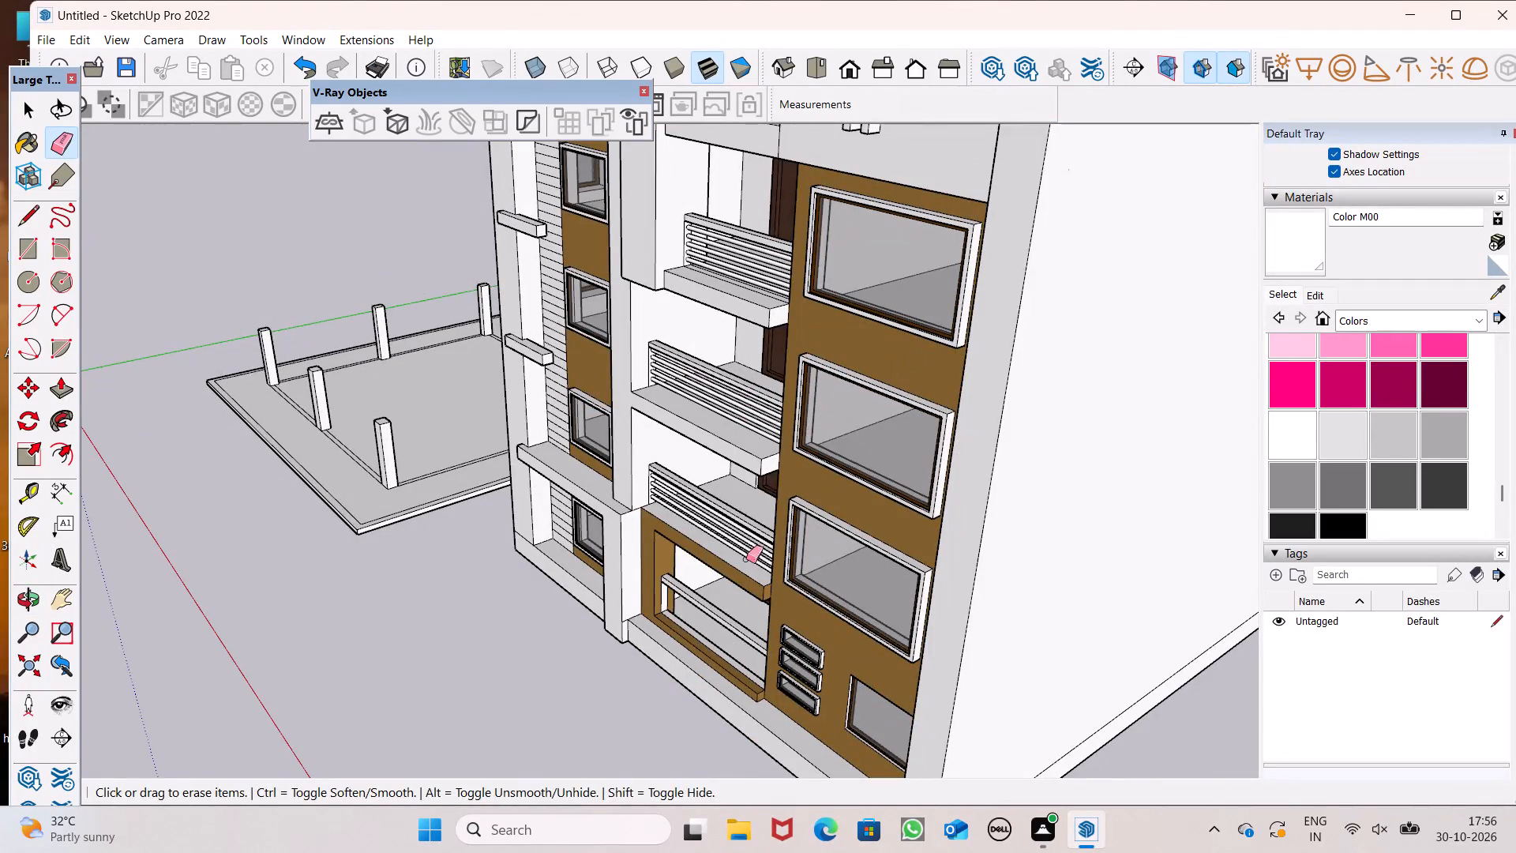
{"action": "middle_click_drag", "start_coordinate": [666, 545], "coordinate": [815, 398]}
{"action": "scroll", "coordinate": [681, 532], "scroll_direction": "up", "scroll_amount": 2}
{"action": "scroll", "coordinate": [692, 411], "scroll_direction": "down", "scroll_amount": 3}
{"action": "scroll", "coordinate": [689, 488], "scroll_direction": "up", "scroll_amount": 1}
{"action": "middle_click_drag", "start_coordinate": [687, 490], "coordinate": [629, 502]}
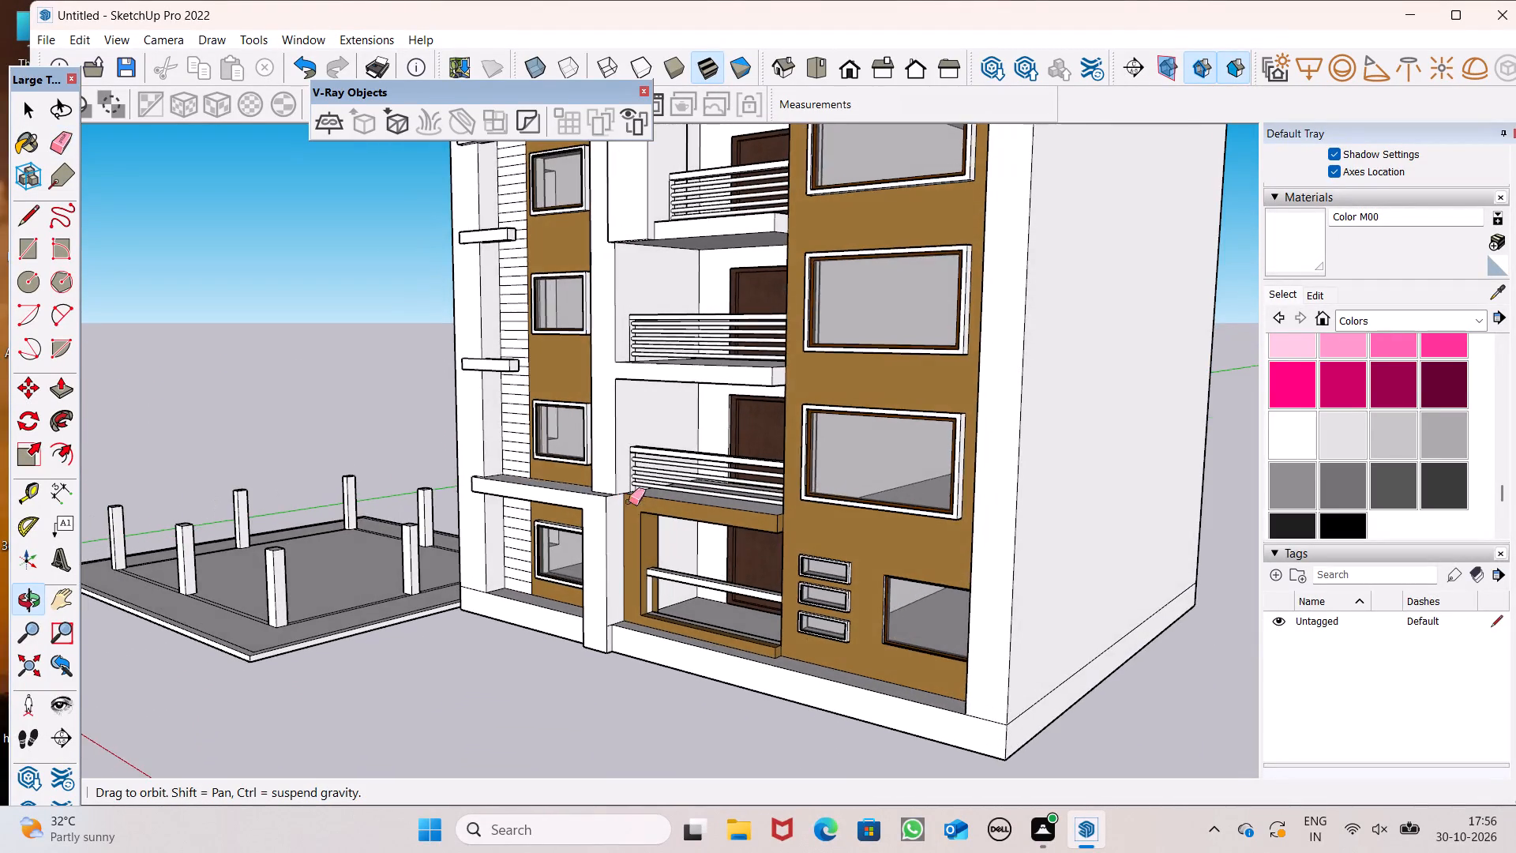
Draw a circle of about 1 1/2" radius on the white wall strip beneath the ground-floor balcony handrail, near its base.
{"action": "middle_click_drag", "start_coordinate": [629, 502], "coordinate": [629, 500]}
{"action": "scroll", "coordinate": [658, 565], "scroll_direction": "down", "scroll_amount": 2}
{"action": "middle_click_drag", "start_coordinate": [640, 649], "coordinate": [502, 699]}
{"action": "scroll", "coordinate": [613, 684], "scroll_direction": "up", "scroll_amount": 4}
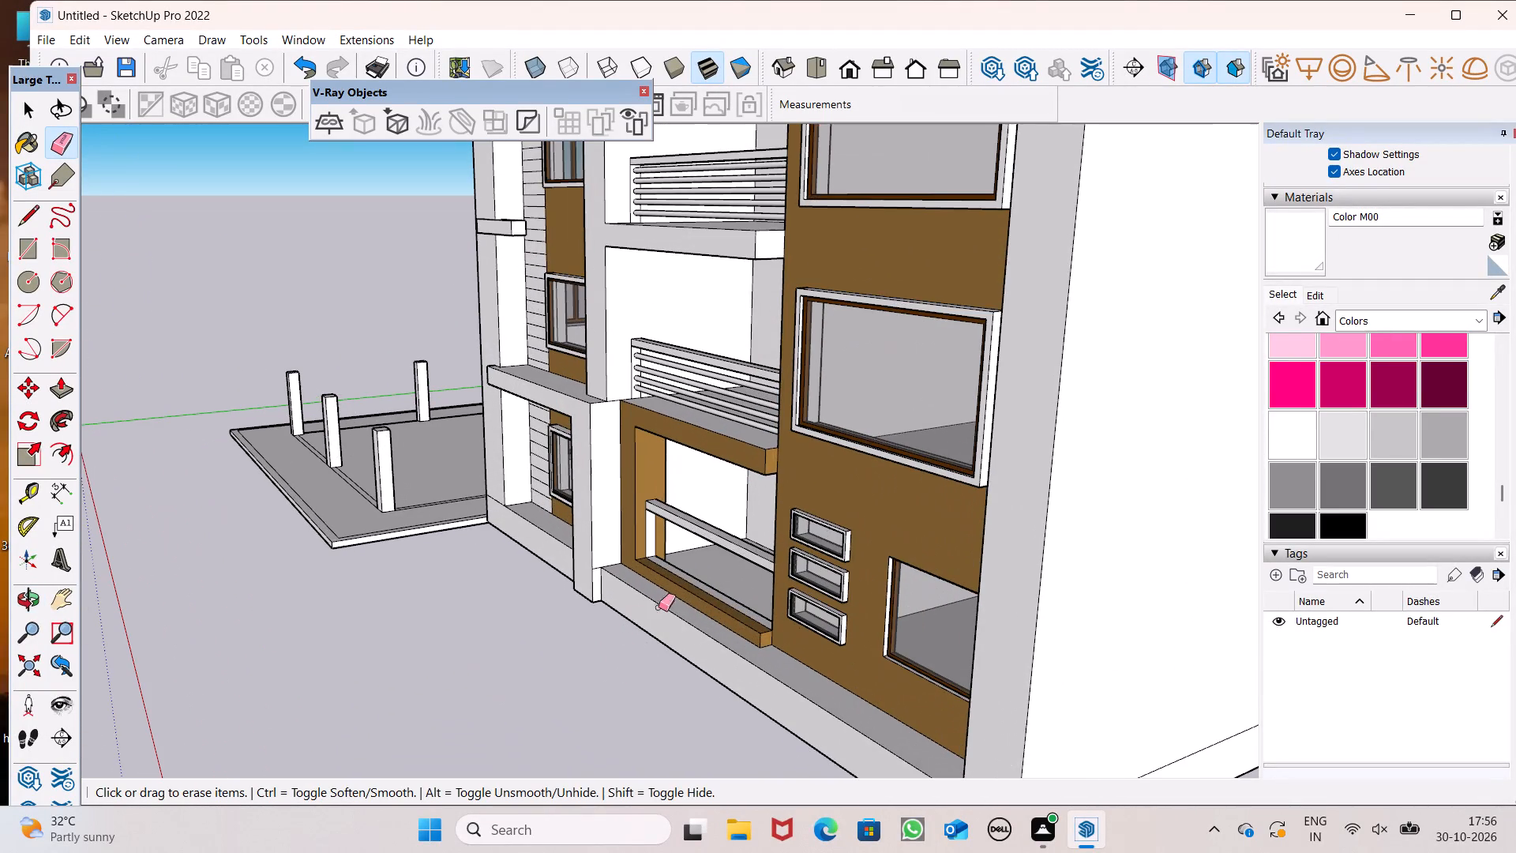
{"action": "middle_click_drag", "start_coordinate": [696, 596], "coordinate": [561, 580]}
{"action": "scroll", "coordinate": [560, 580], "scroll_direction": "up", "scroll_amount": 2}
{"action": "scroll", "coordinate": [561, 581], "scroll_direction": "down", "scroll_amount": 2}
{"action": "scroll", "coordinate": [674, 638], "scroll_direction": "up", "scroll_amount": 9}
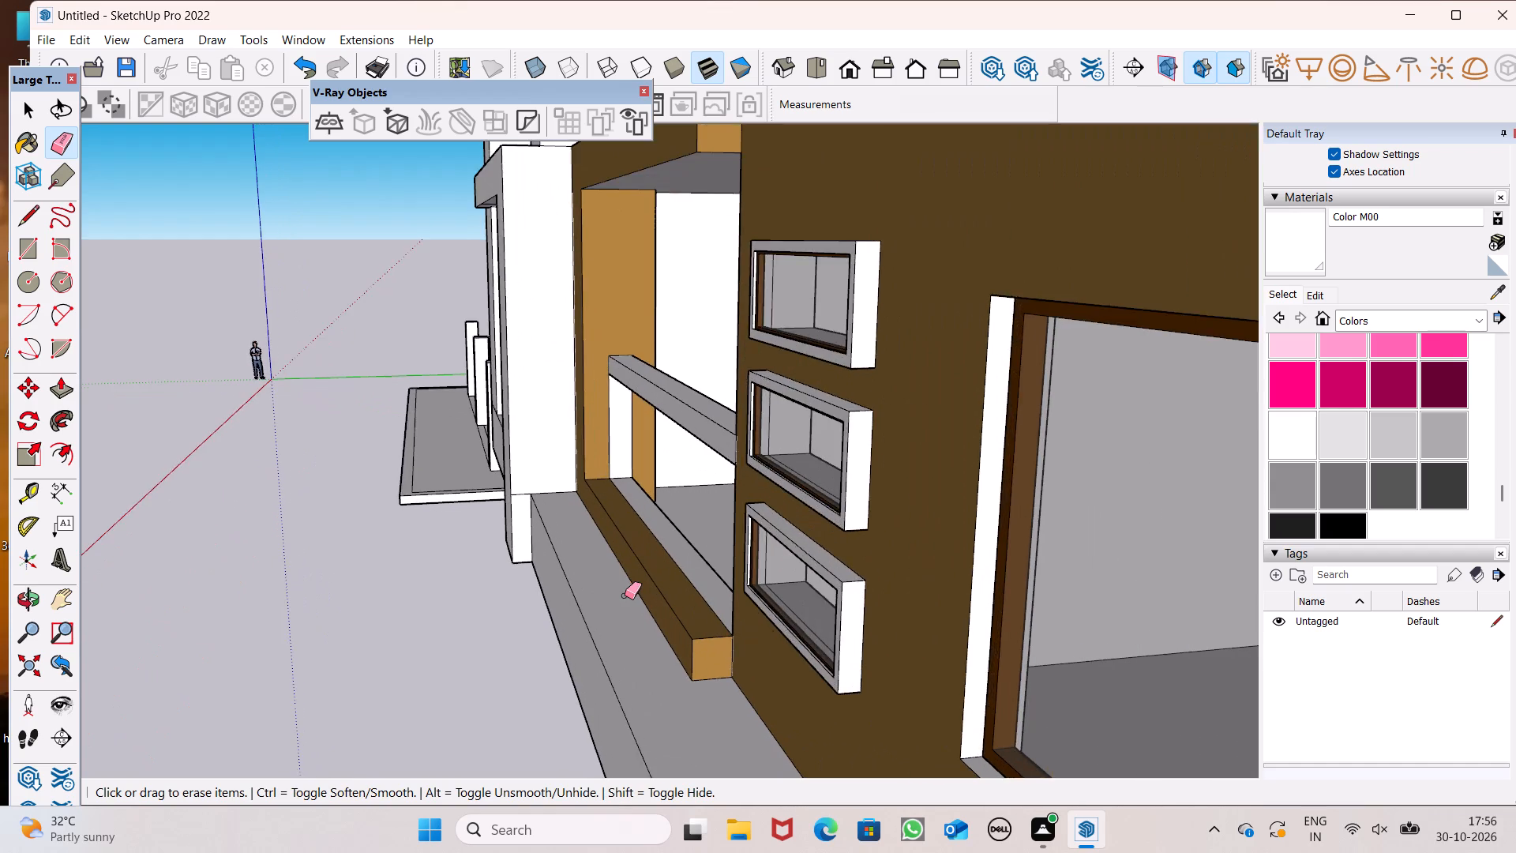
{"action": "scroll", "coordinate": [625, 596], "scroll_direction": "down", "scroll_amount": 1}
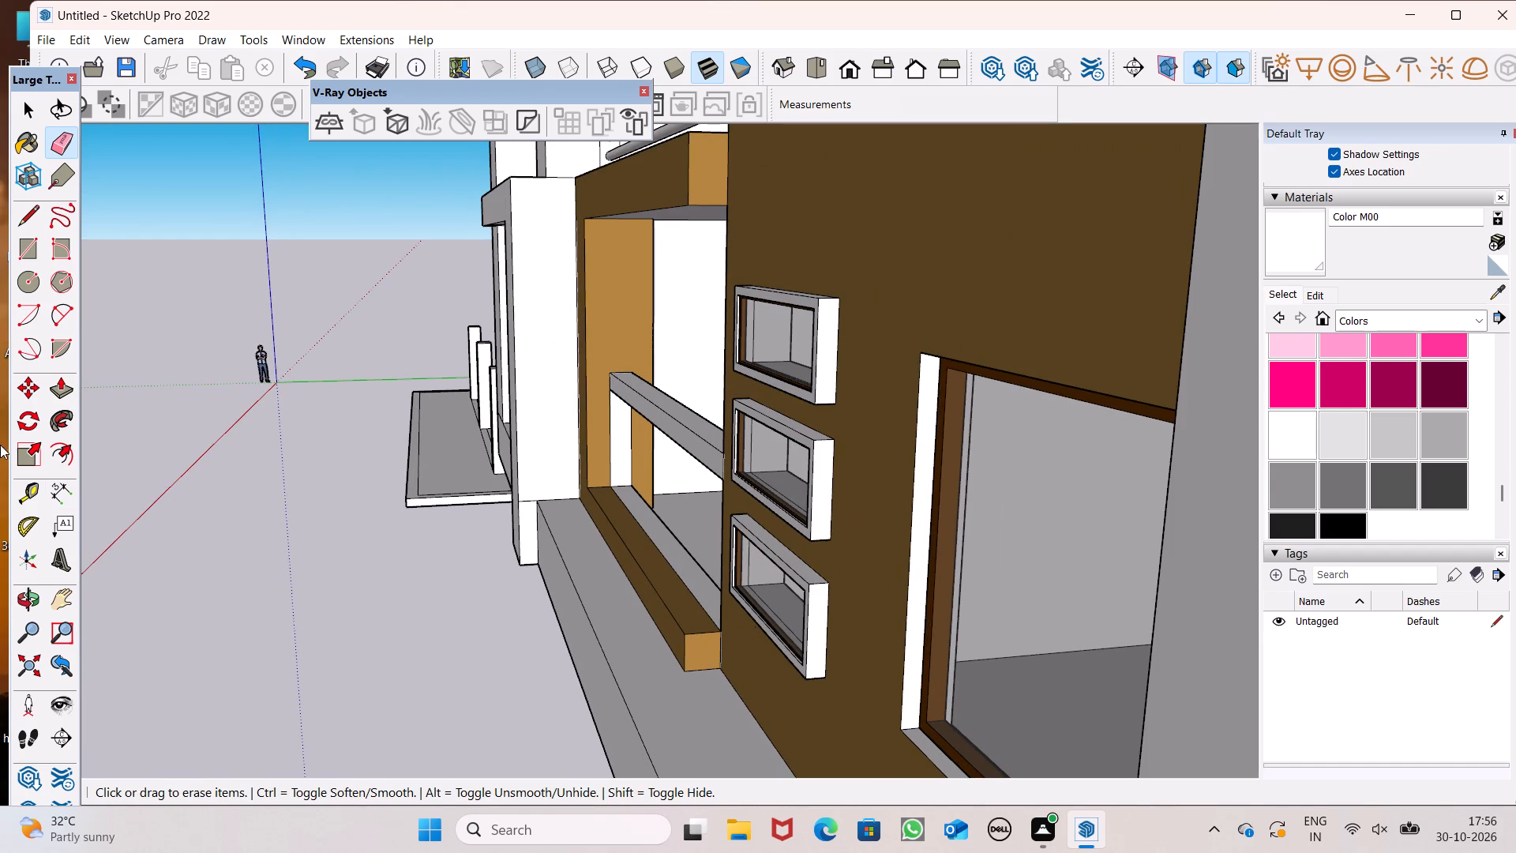
{"action": "left_click", "coordinate": [17, 280]}
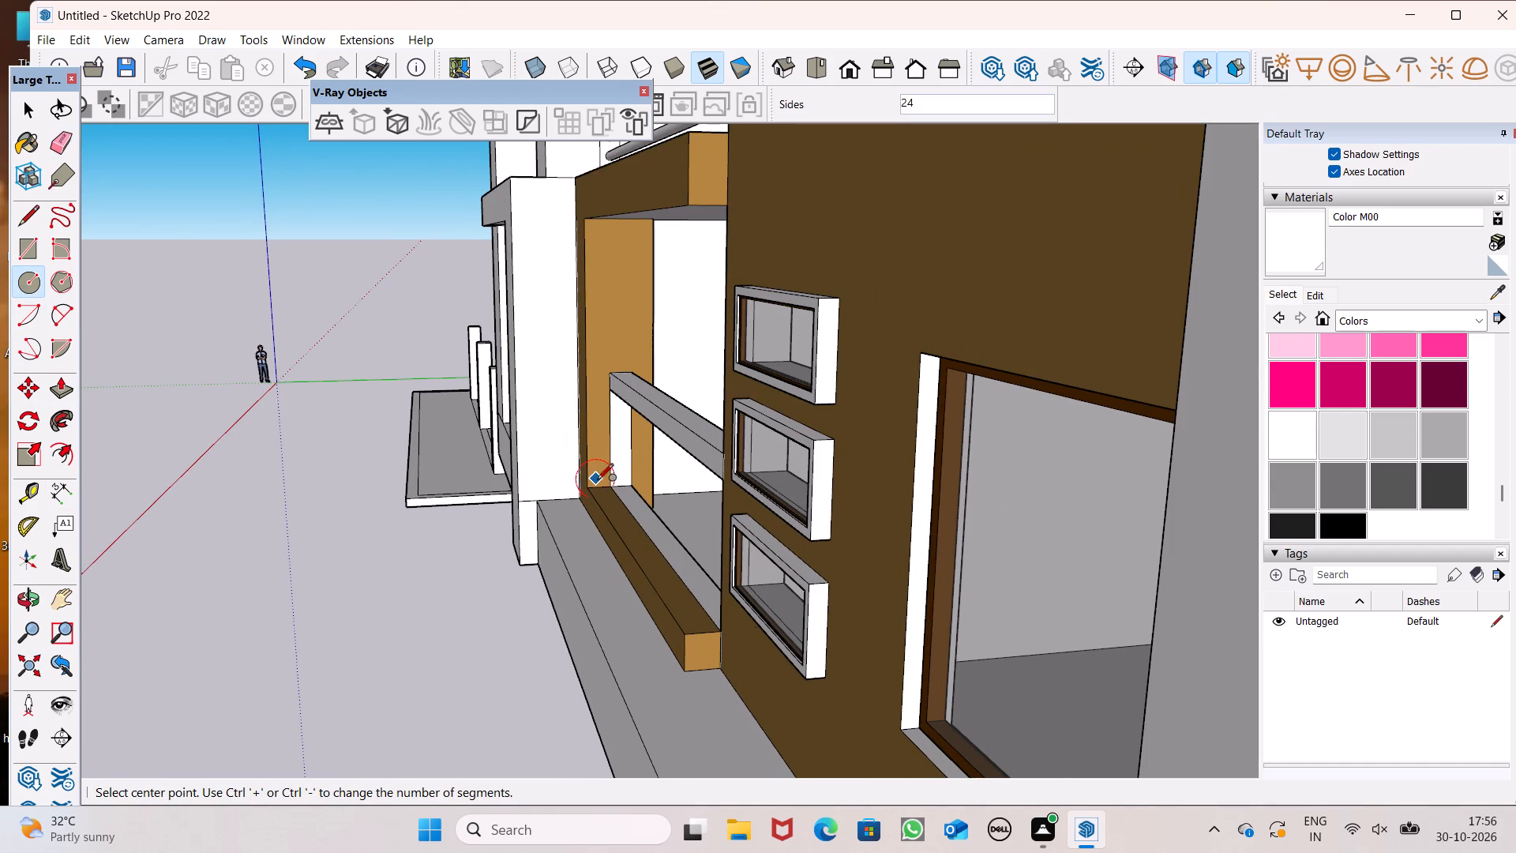
{"action": "scroll", "coordinate": [646, 438], "scroll_direction": "up", "scroll_amount": 2}
{"action": "middle_click_drag", "start_coordinate": [646, 444], "coordinate": [642, 415]}
{"action": "scroll", "coordinate": [635, 445], "scroll_direction": "up", "scroll_amount": 4}
{"action": "scroll", "coordinate": [595, 469], "scroll_direction": "down", "scroll_amount": 1}
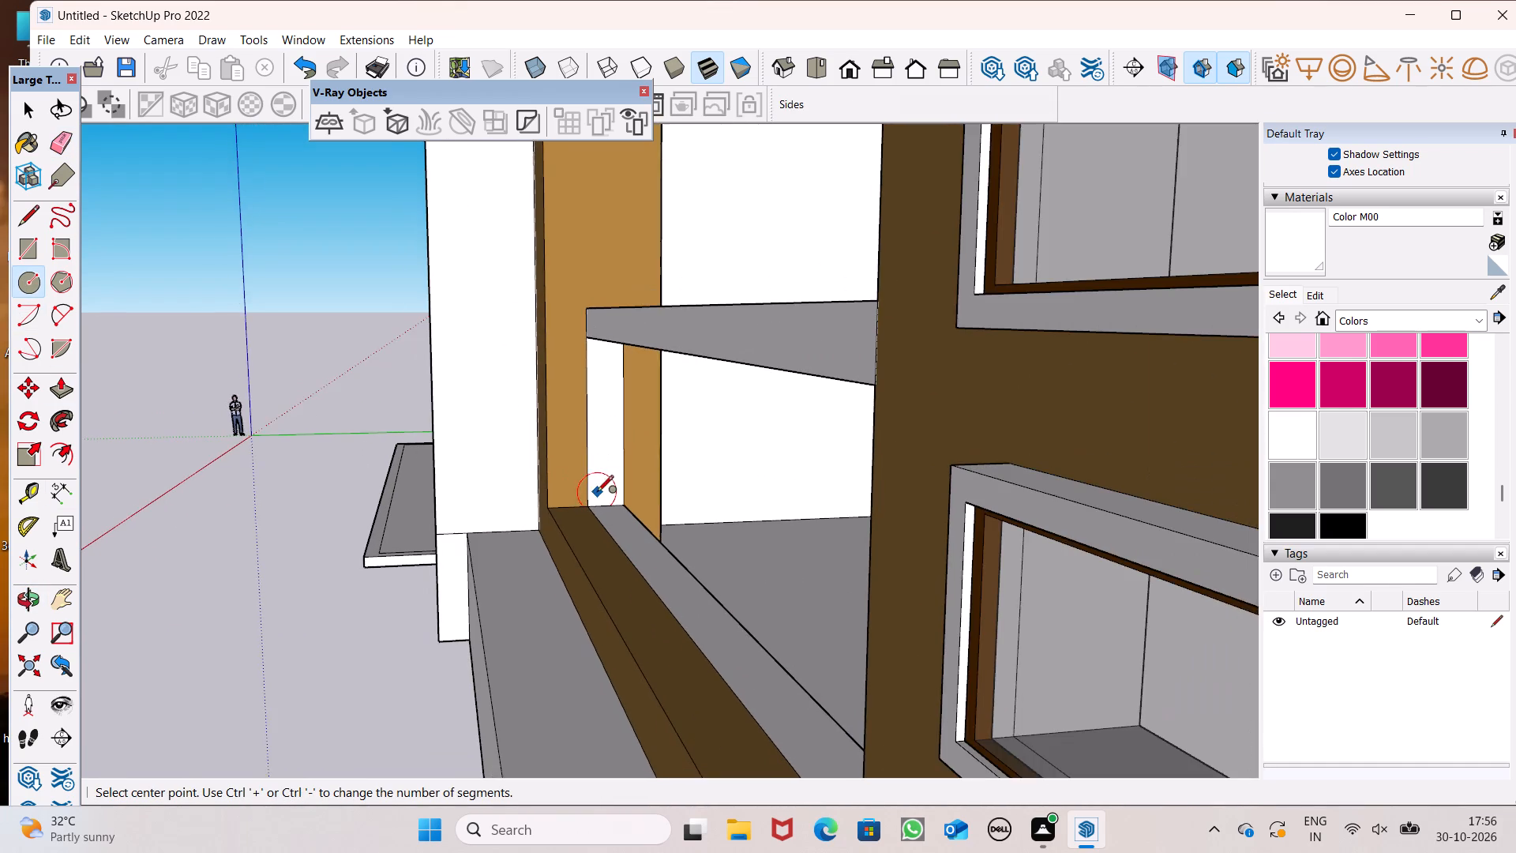
{"action": "middle_click_drag", "start_coordinate": [600, 492], "coordinate": [573, 472]}
{"action": "scroll", "coordinate": [576, 479], "scroll_direction": "up", "scroll_amount": 5}
{"action": "scroll", "coordinate": [582, 482], "scroll_direction": "down", "scroll_amount": 3}
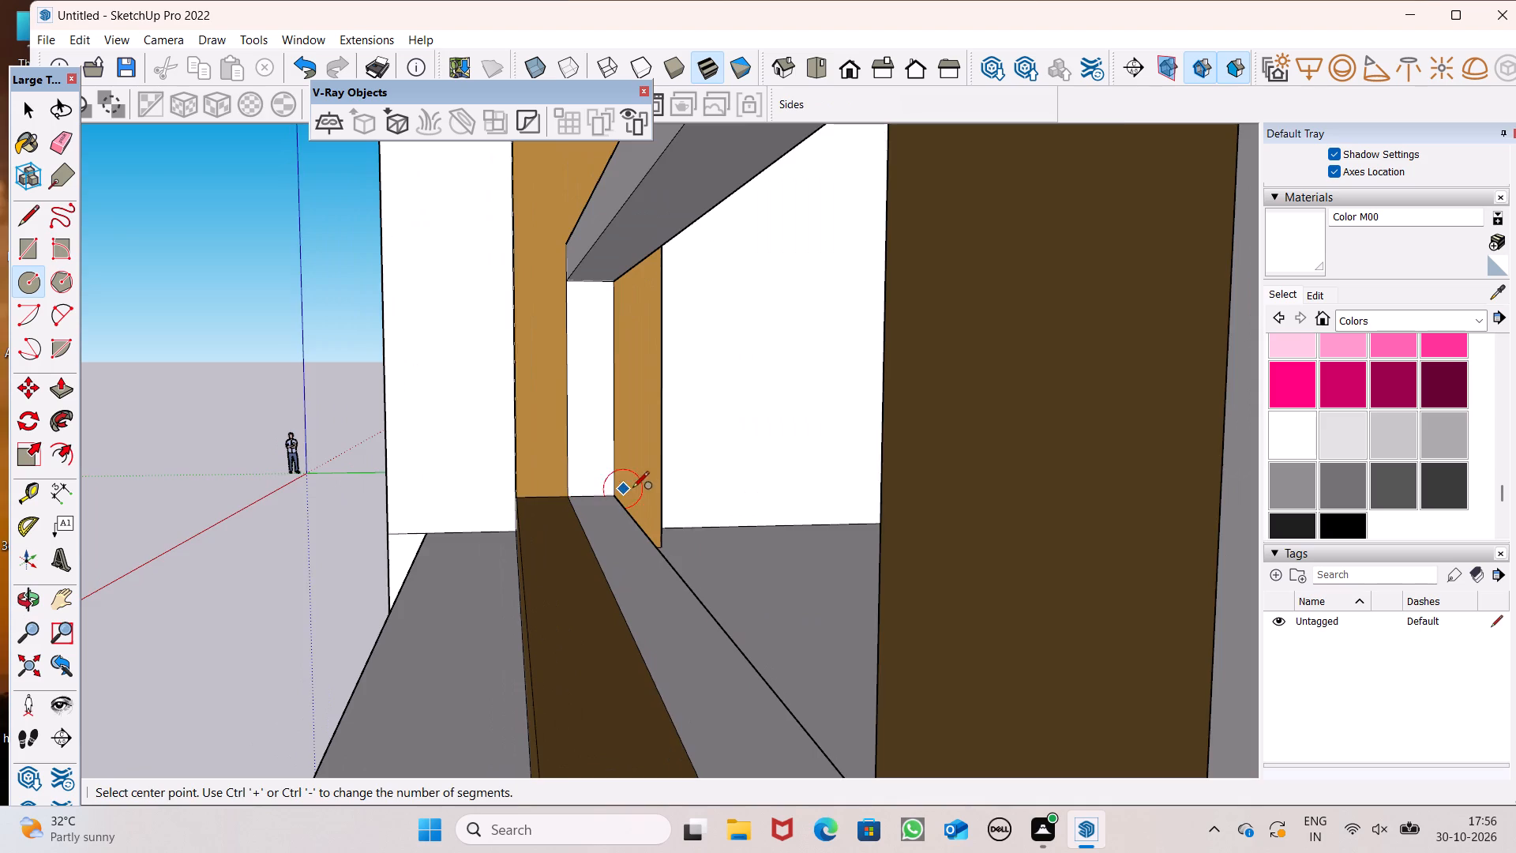
{"action": "scroll", "coordinate": [630, 471], "scroll_direction": "up", "scroll_amount": 1}
{"action": "middle_click", "coordinate": [622, 460]}
{"action": "scroll", "coordinate": [561, 507], "scroll_direction": "down", "scroll_amount": 3}
{"action": "scroll", "coordinate": [560, 371], "scroll_direction": "up", "scroll_amount": 5}
{"action": "scroll", "coordinate": [565, 367], "scroll_direction": "down", "scroll_amount": 3}
{"action": "middle_click_drag", "start_coordinate": [568, 397], "coordinate": [577, 364]}
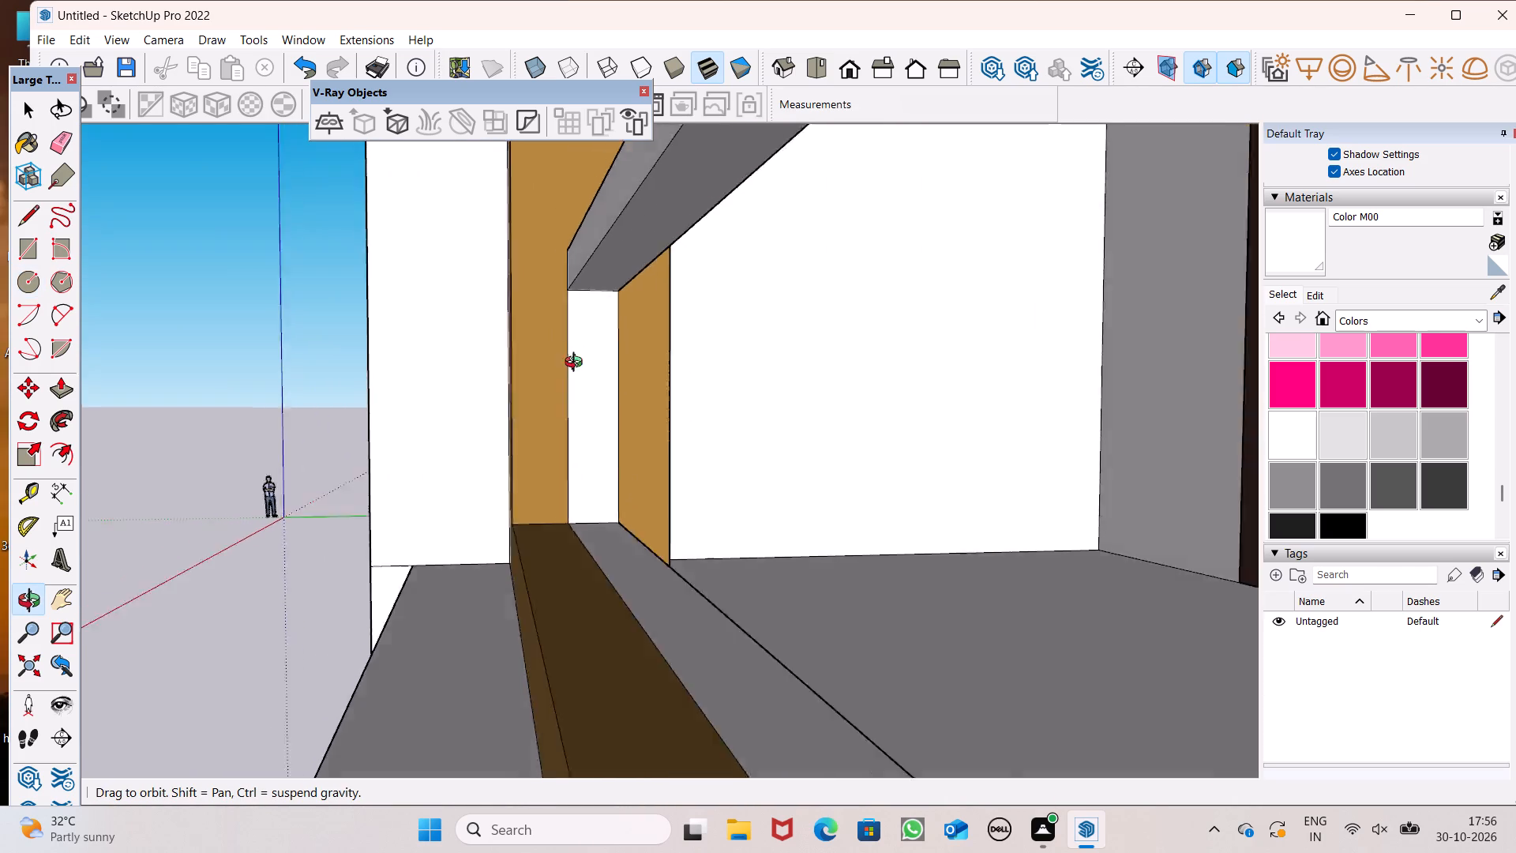
{"action": "middle_click_drag", "start_coordinate": [577, 364], "coordinate": [557, 381]}
{"action": "middle_click_drag", "start_coordinate": [561, 391], "coordinate": [580, 402]}
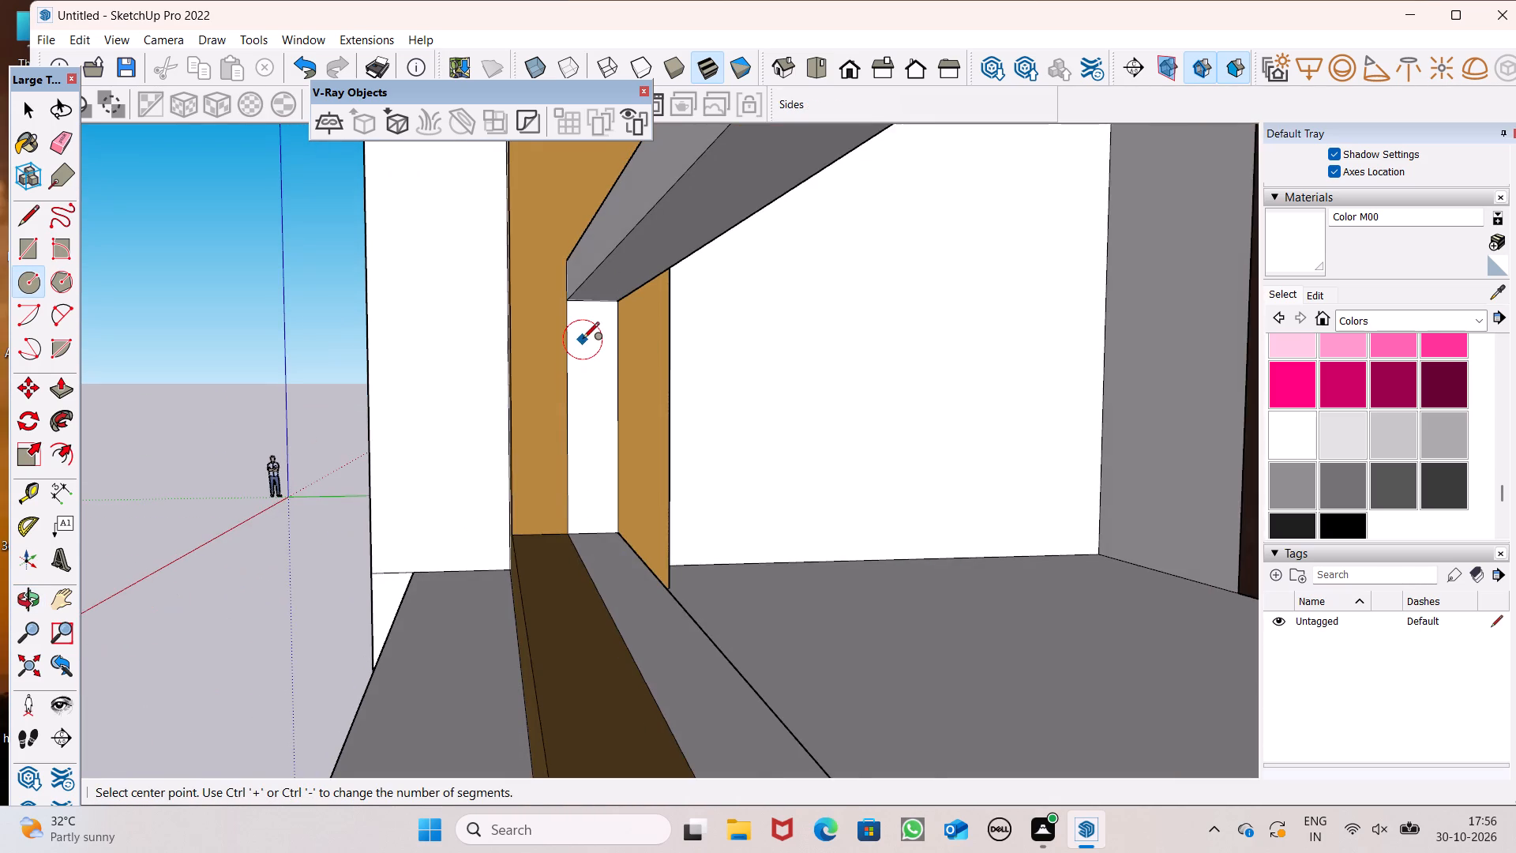
{"action": "scroll", "coordinate": [583, 340], "scroll_direction": "down", "scroll_amount": 2}
{"action": "scroll", "coordinate": [612, 288], "scroll_direction": "up", "scroll_amount": 3}
{"action": "scroll", "coordinate": [612, 288], "scroll_direction": "down", "scroll_amount": 1}
{"action": "middle_click_drag", "start_coordinate": [522, 362], "coordinate": [510, 361]}
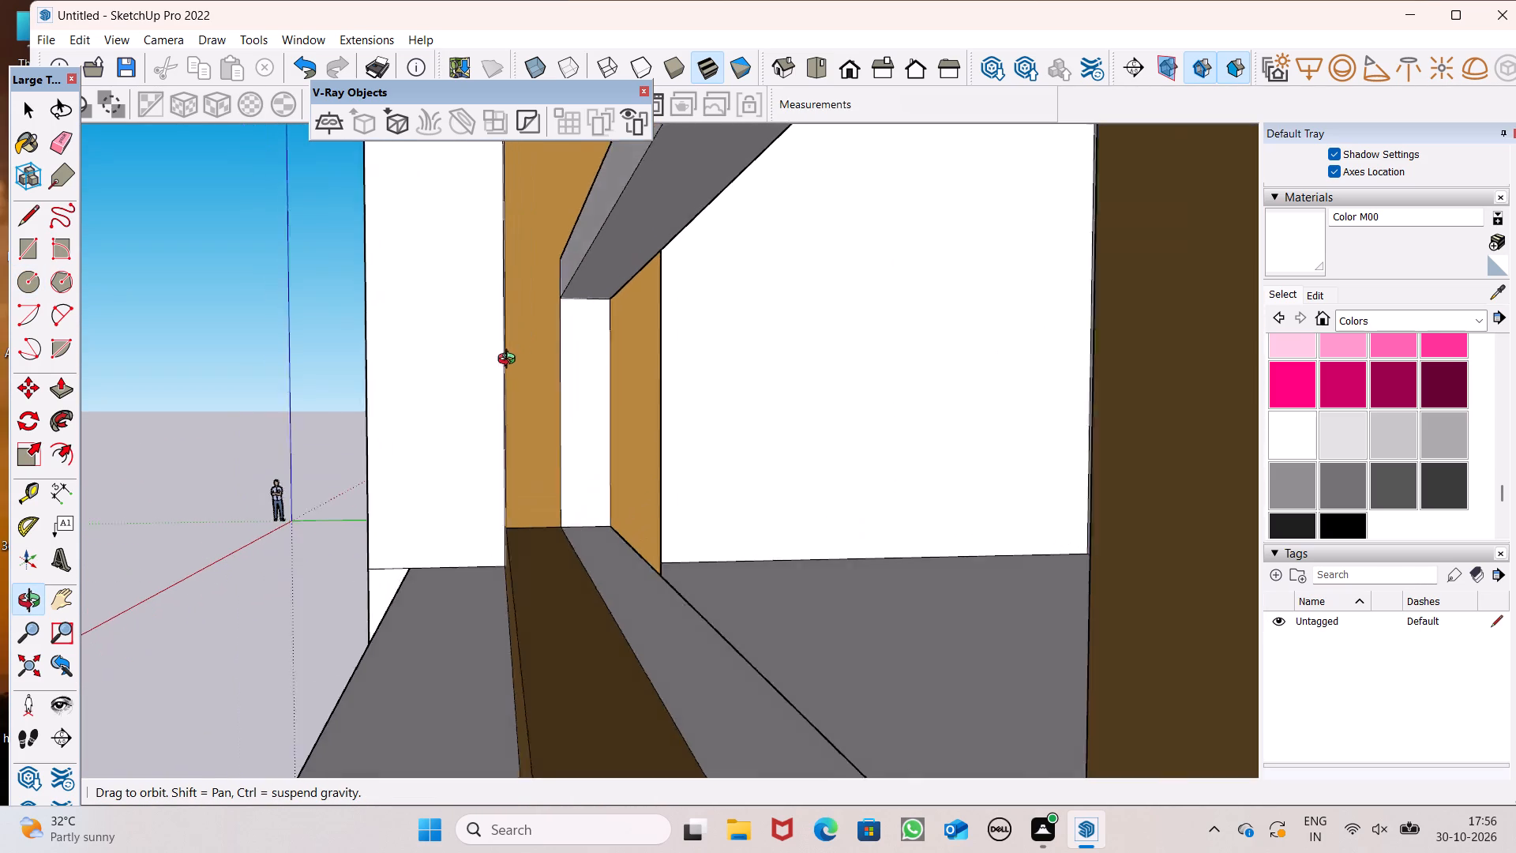
{"action": "middle_click_drag", "start_coordinate": [510, 361], "coordinate": [514, 359]}
{"action": "scroll", "coordinate": [605, 275], "scroll_direction": "up", "scroll_amount": 5}
{"action": "scroll", "coordinate": [594, 297], "scroll_direction": "down", "scroll_amount": 1}
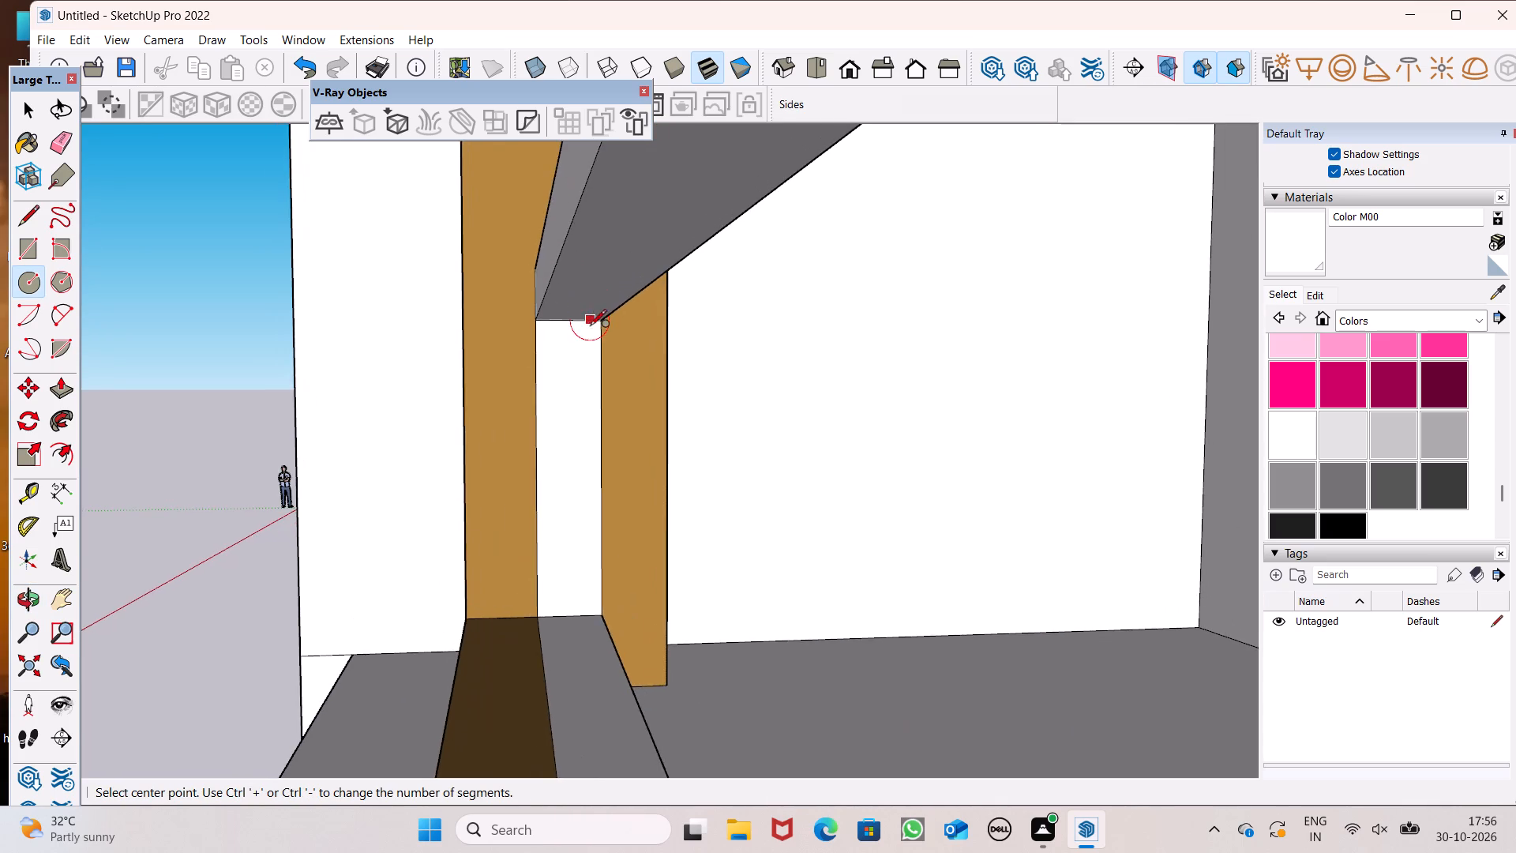
{"action": "middle_click_drag", "start_coordinate": [590, 317], "coordinate": [606, 252]}
{"action": "scroll", "coordinate": [595, 416], "scroll_direction": "up", "scroll_amount": 3}
{"action": "scroll", "coordinate": [576, 504], "scroll_direction": "down", "scroll_amount": 1}
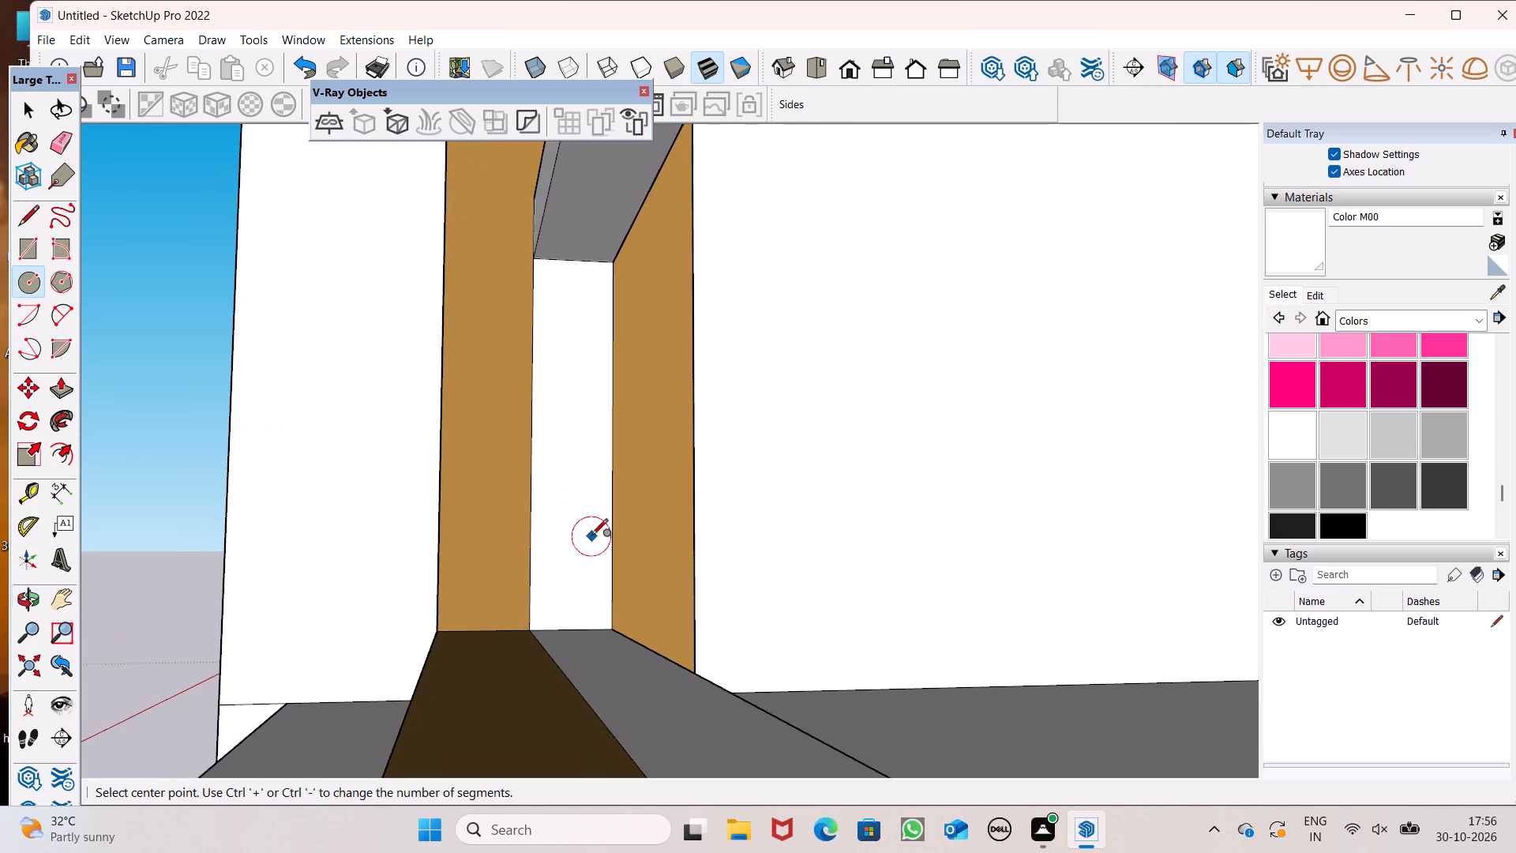
{"action": "middle_click_drag", "start_coordinate": [591, 537], "coordinate": [579, 558]}
{"action": "middle_click", "coordinate": [551, 606]}
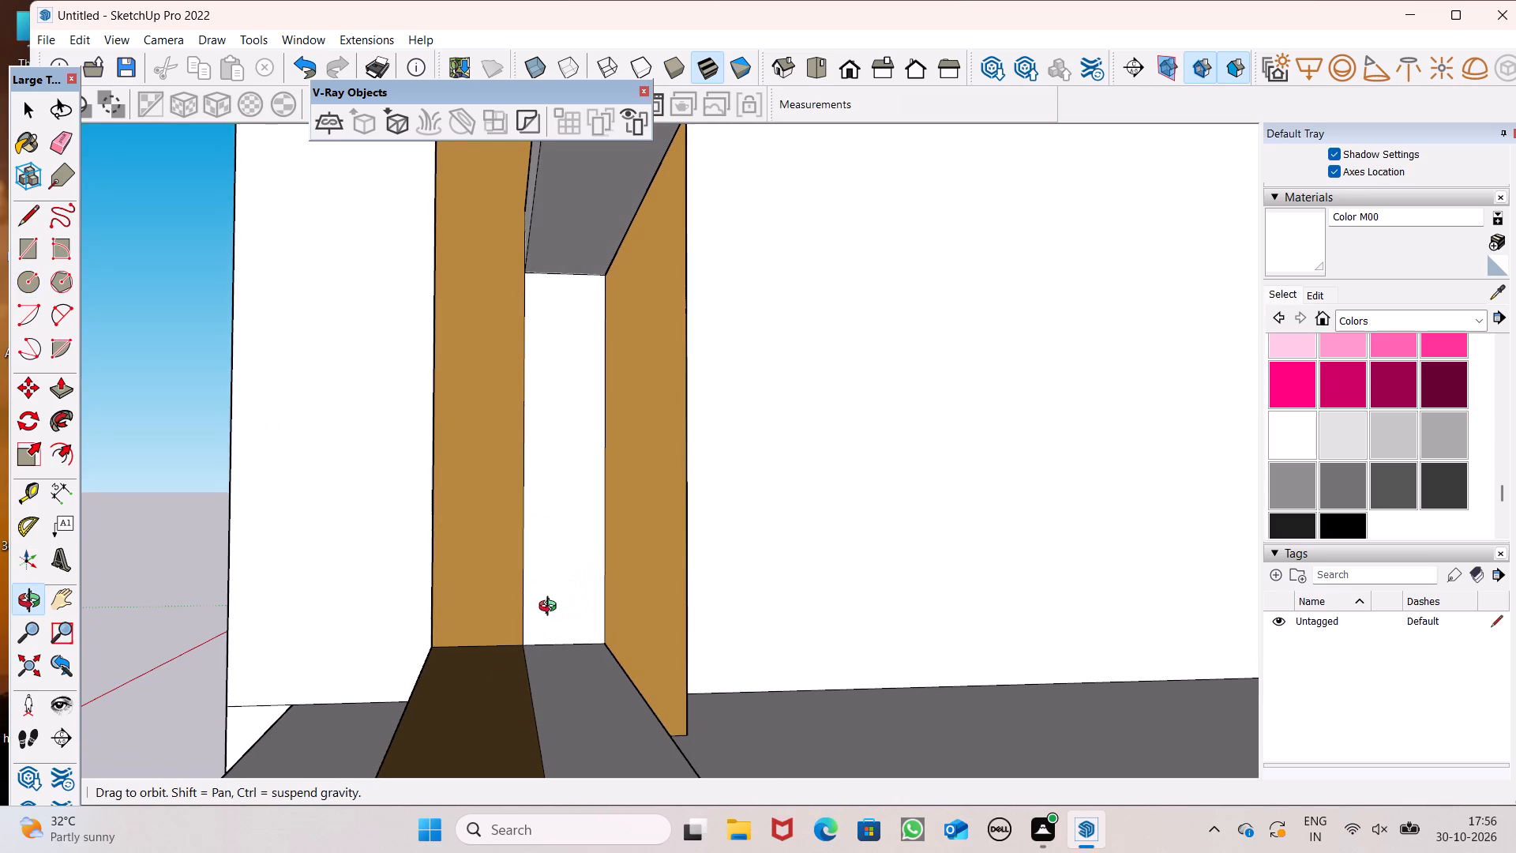
{"action": "scroll", "coordinate": [566, 583], "scroll_direction": "up", "scroll_amount": 2}
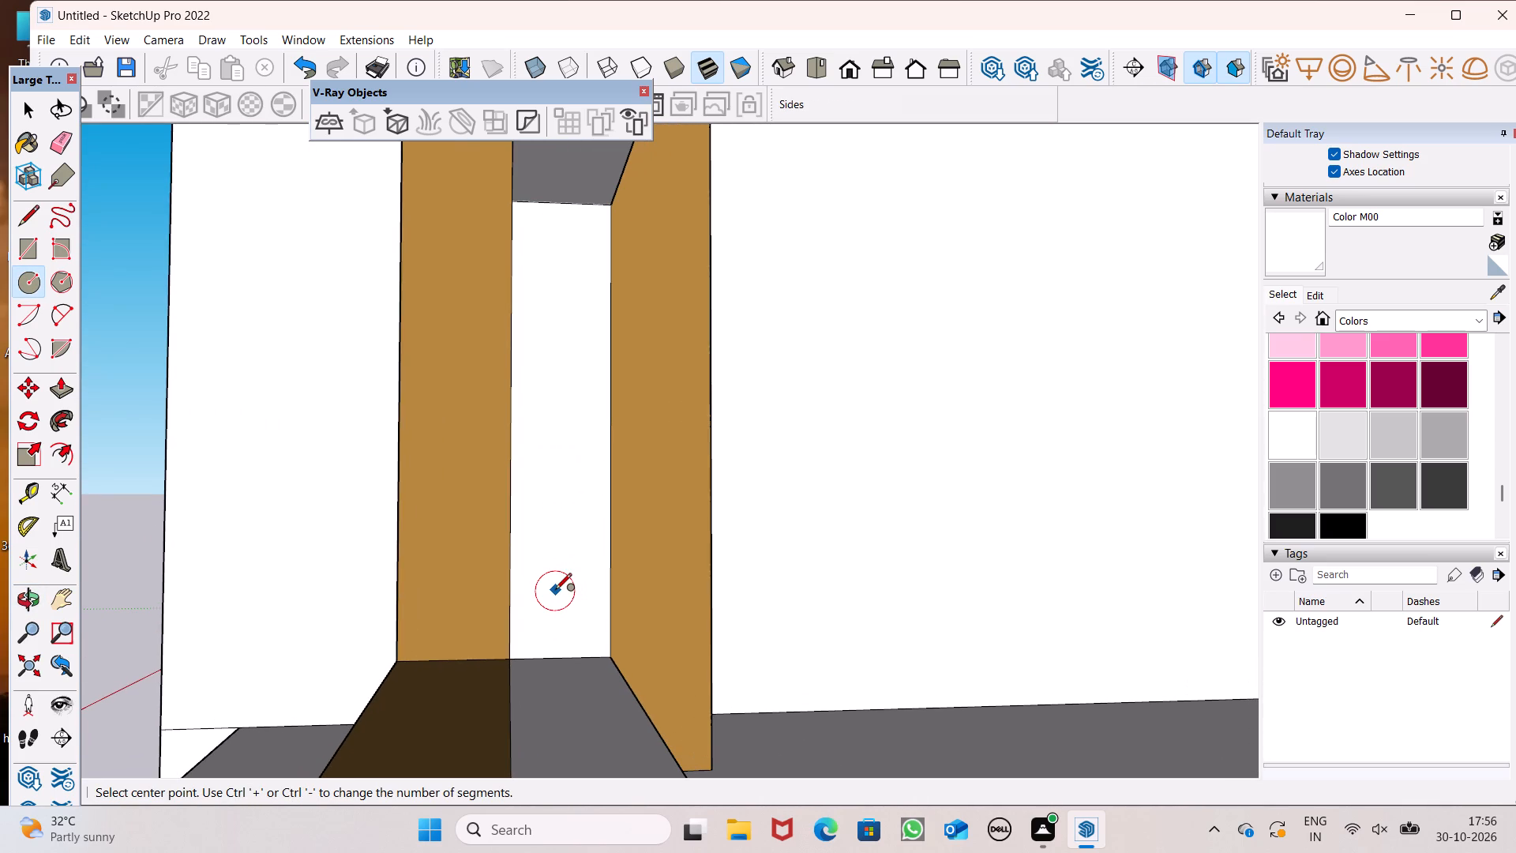
{"action": "middle_click_drag", "start_coordinate": [591, 588], "coordinate": [588, 567]}
{"action": "scroll", "coordinate": [563, 566], "scroll_direction": "up", "scroll_amount": 2}
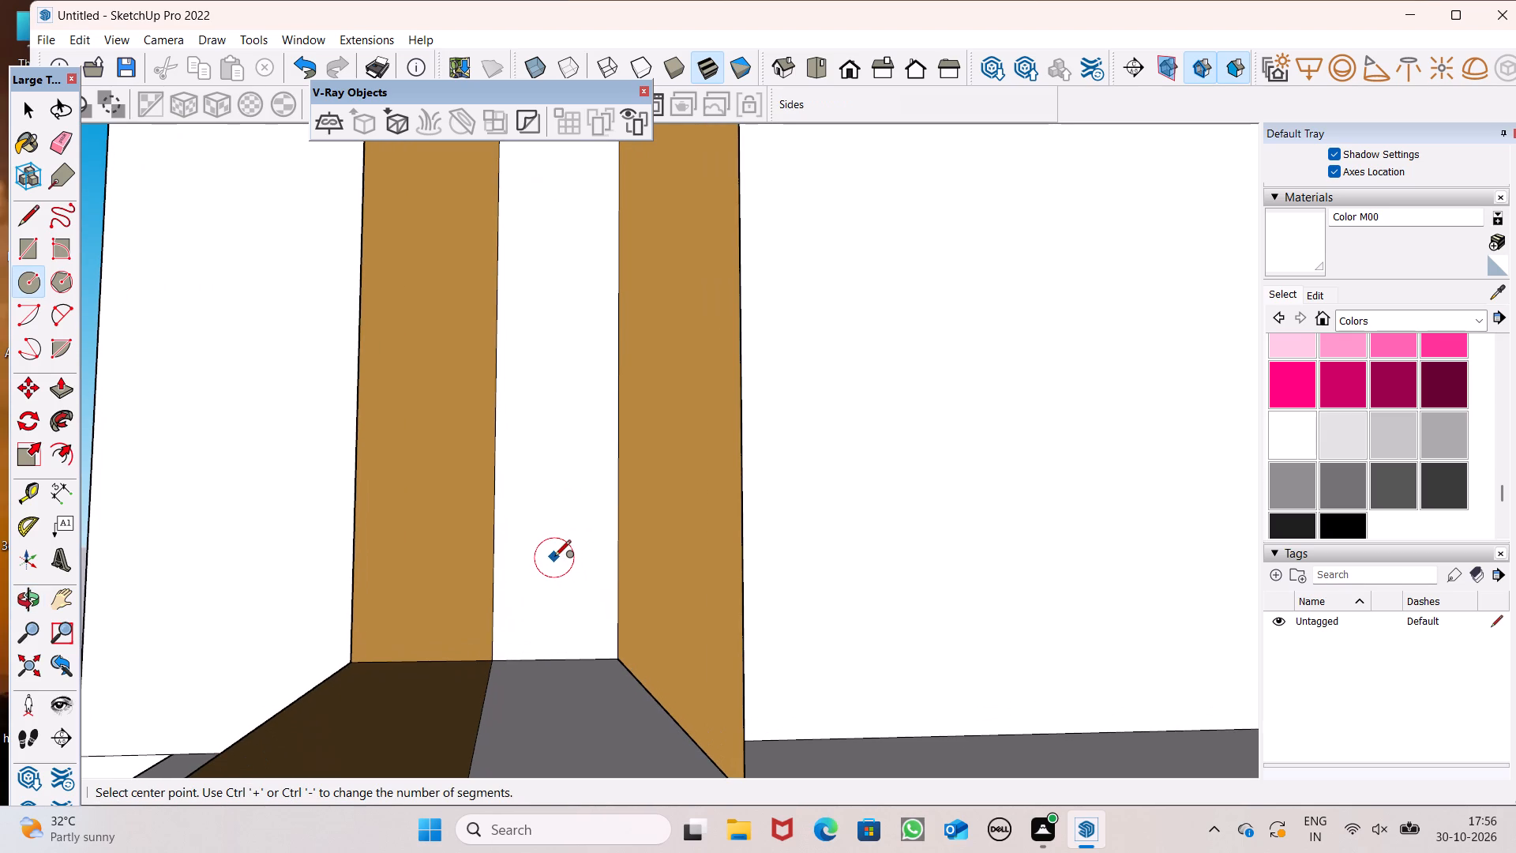
{"action": "left_click", "coordinate": [551, 545]}
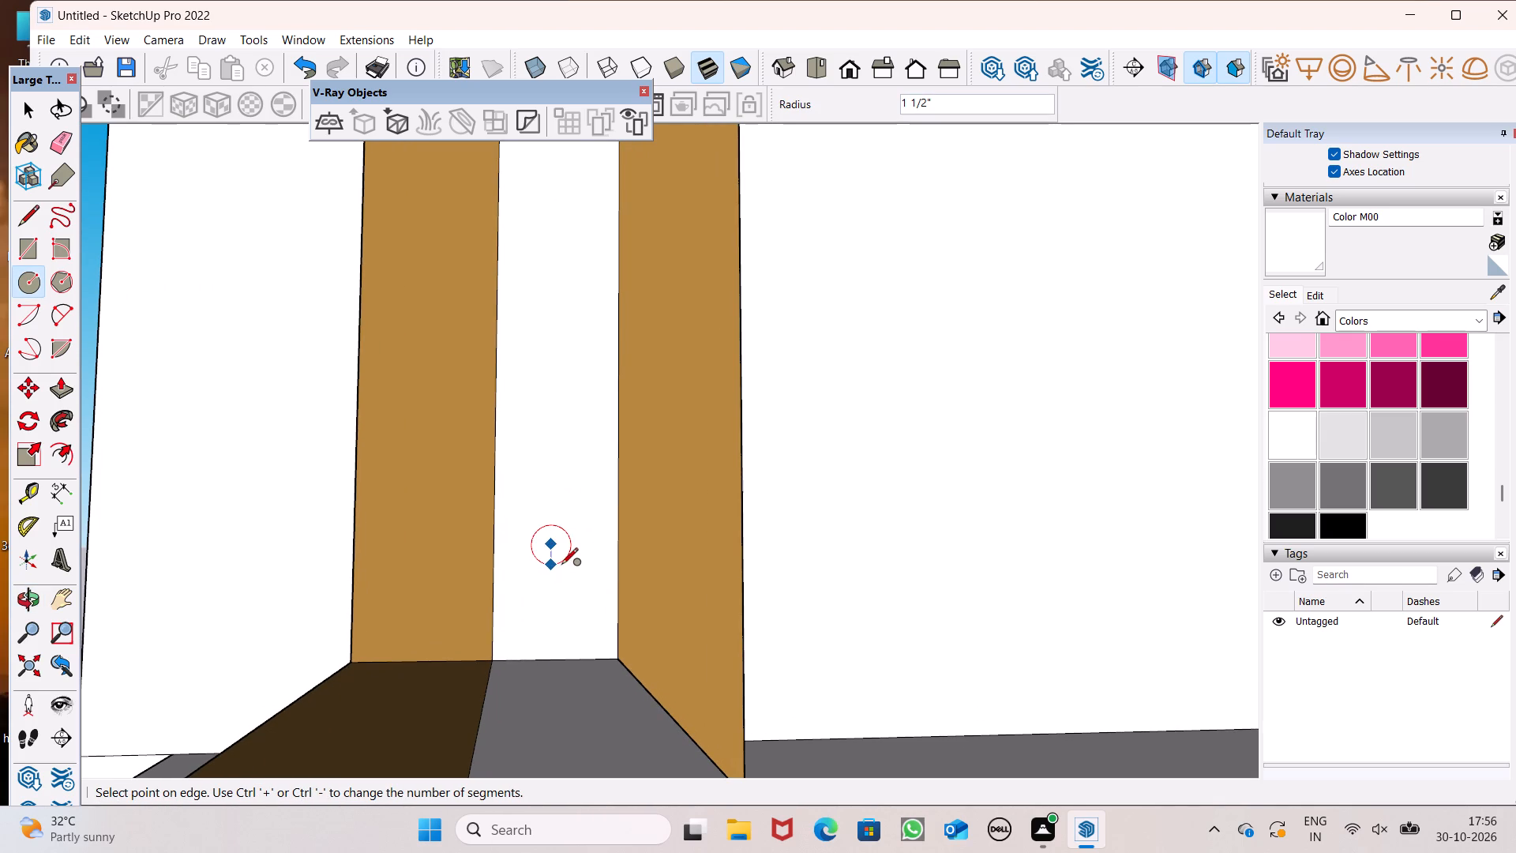
{"action": "left_click", "coordinate": [561, 565]}
{"action": "scroll", "coordinate": [636, 631], "scroll_direction": "down", "scroll_amount": 1}
{"action": "key", "text": "space"}
Move the new circle in small shifts to centre it across the width of the white strip.
{"action": "scroll", "coordinate": [638, 629], "scroll_direction": "down", "scroll_amount": 2}
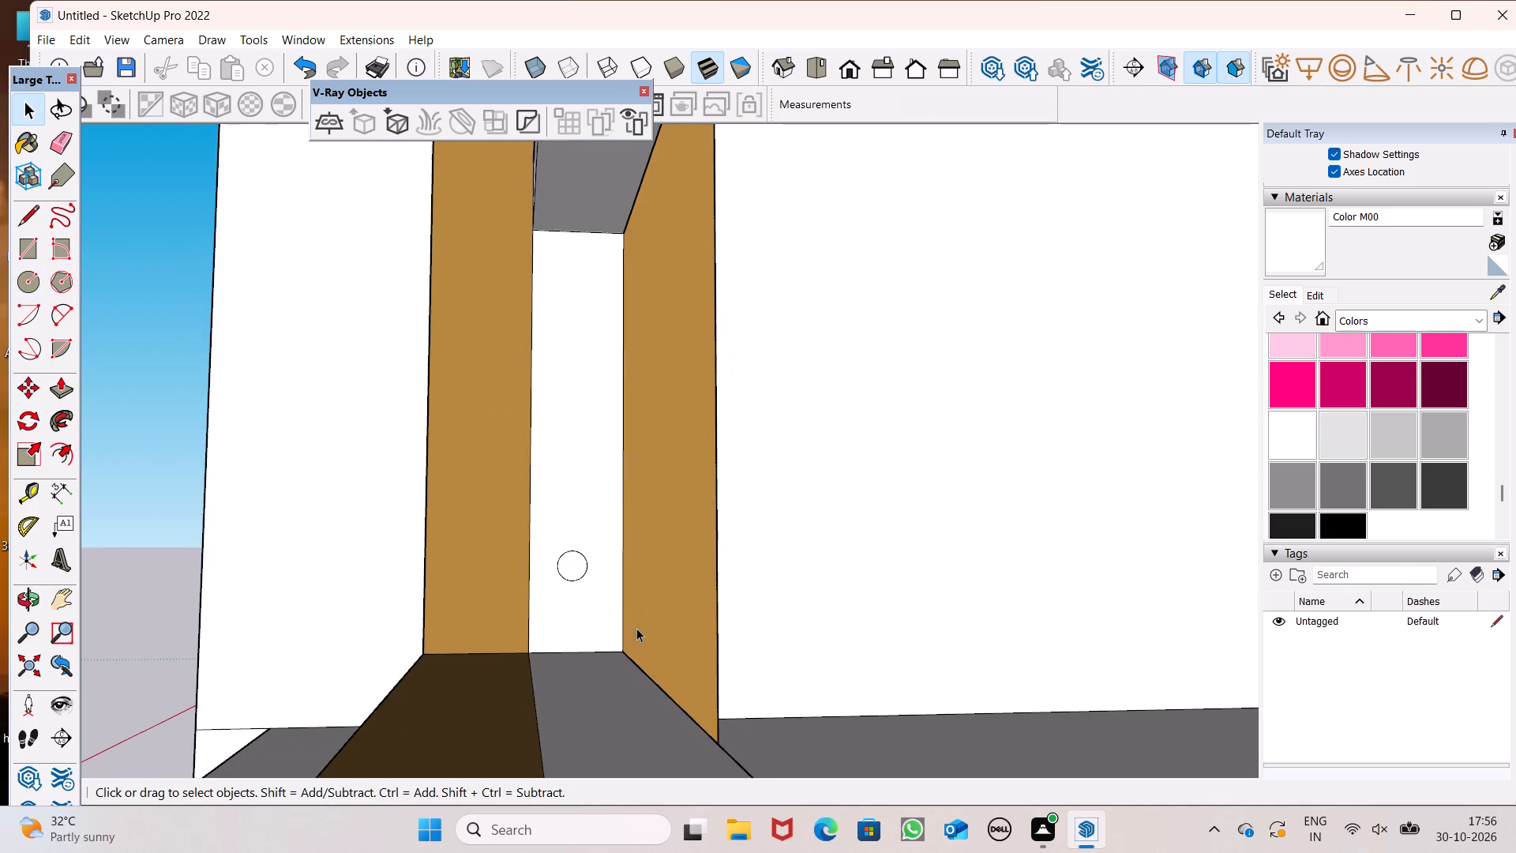
{"action": "scroll", "coordinate": [636, 628], "scroll_direction": "down", "scroll_amount": 1}
{"action": "scroll", "coordinate": [582, 553], "scroll_direction": "up", "scroll_amount": 2}
{"action": "double_click", "coordinate": [580, 576]}
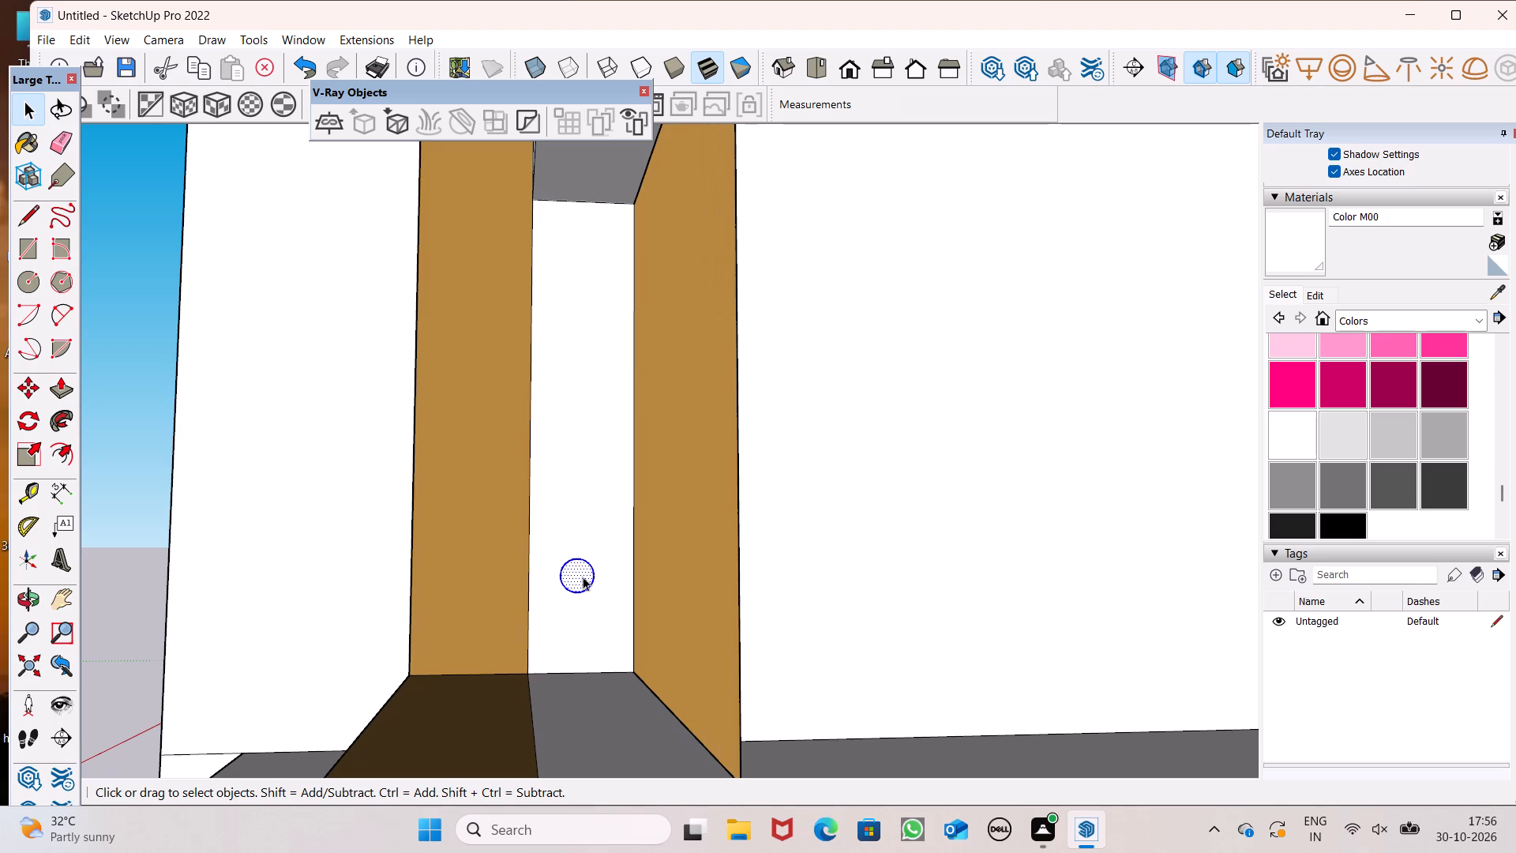
{"action": "key", "text": "m"}
{"action": "key", "text": "Return"}
{"action": "middle_click_drag", "start_coordinate": [587, 579], "coordinate": [582, 593]}
{"action": "left_click_drag", "start_coordinate": [579, 588], "coordinate": [587, 589]}
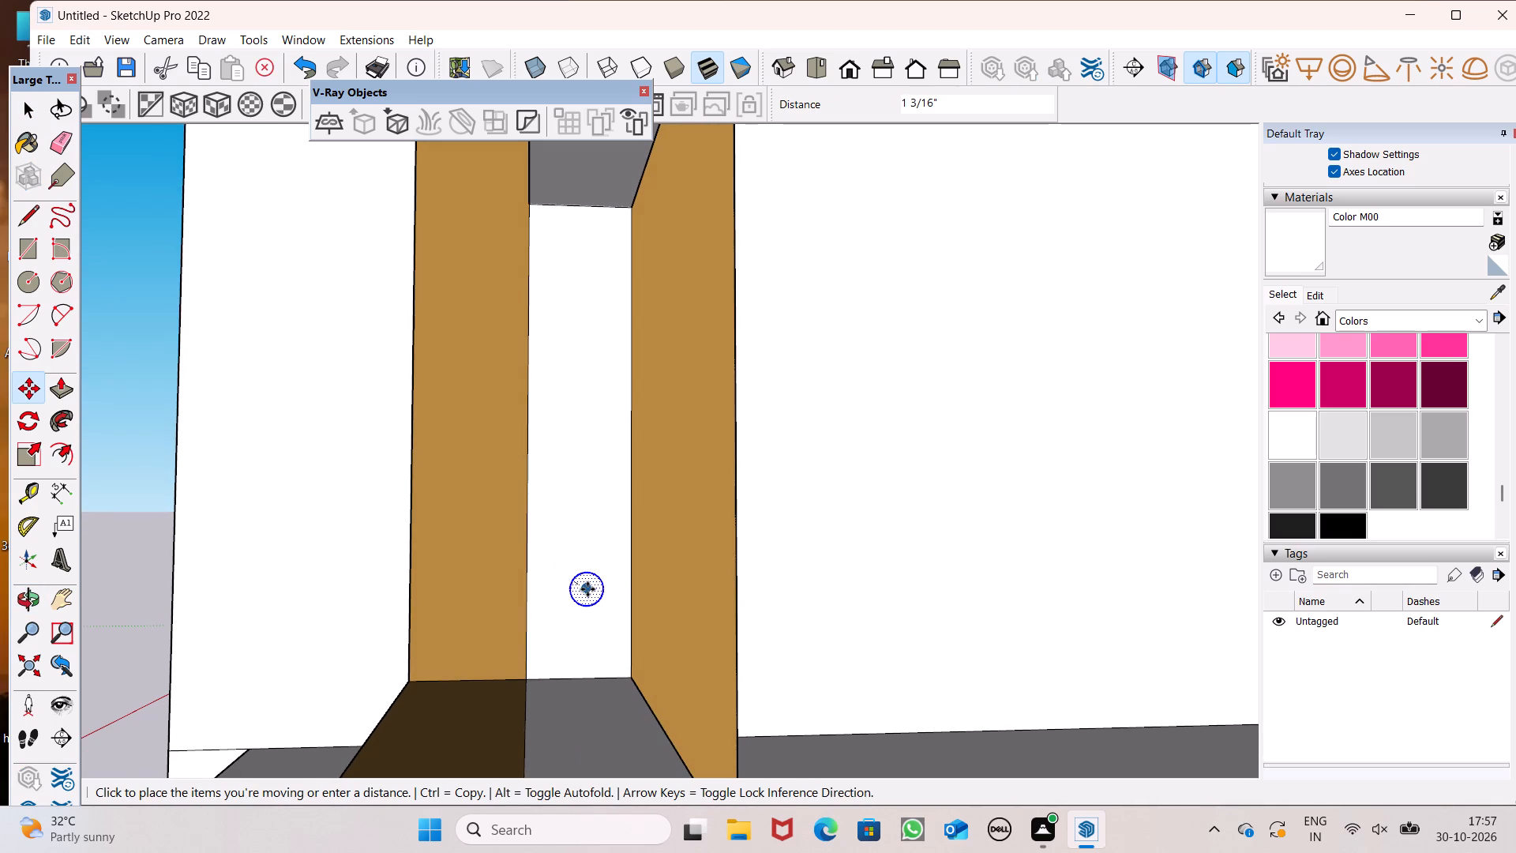
{"action": "left_click_drag", "start_coordinate": [587, 589], "coordinate": [571, 585]}
{"action": "scroll", "coordinate": [579, 588], "scroll_direction": "up", "scroll_amount": 1}
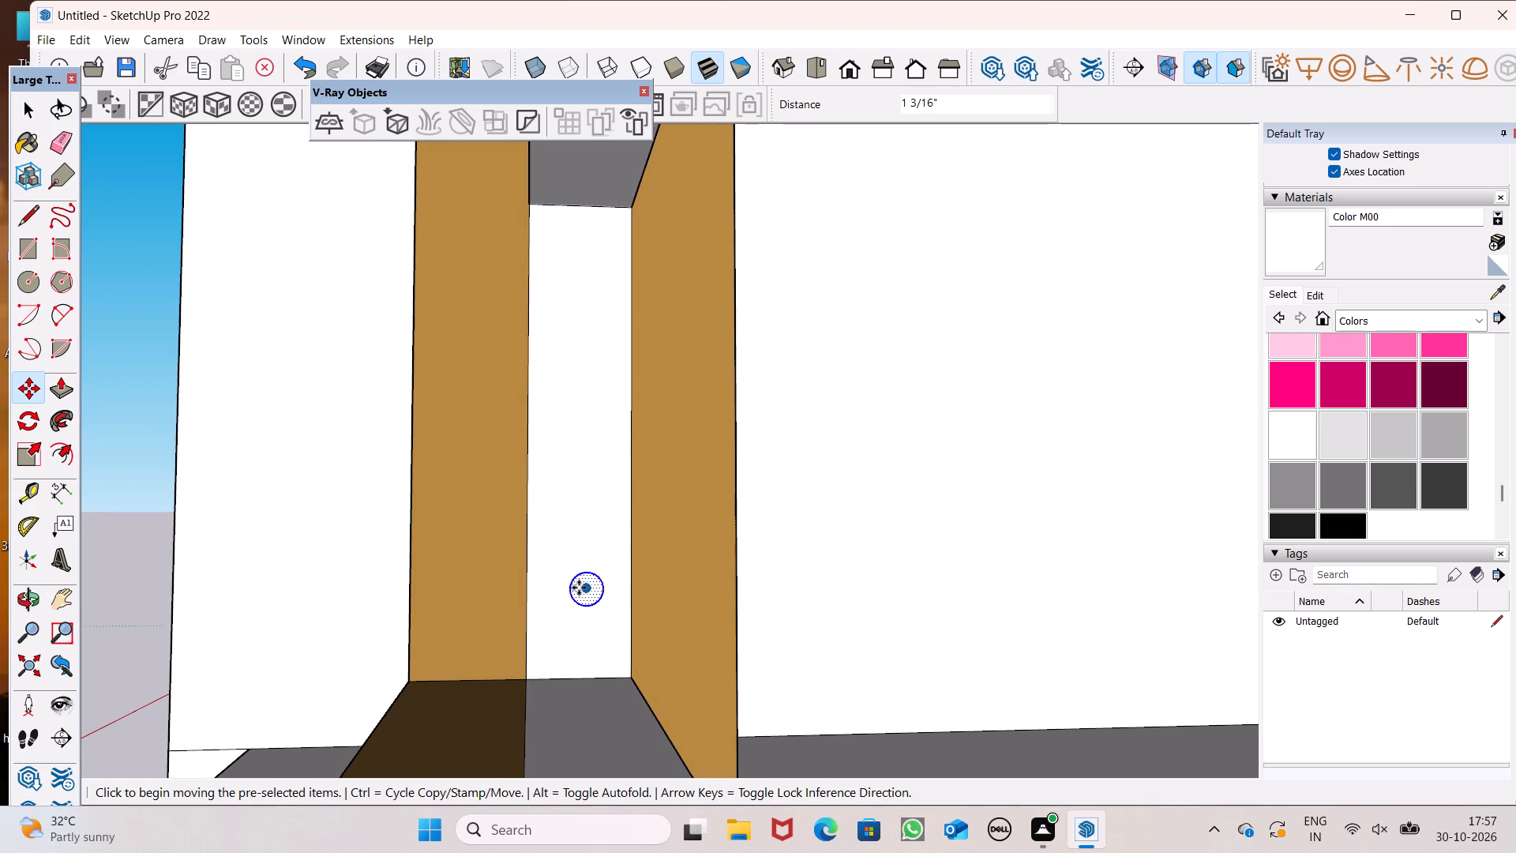
{"action": "scroll", "coordinate": [579, 588], "scroll_direction": "up", "scroll_amount": 1}
{"action": "left_click_drag", "start_coordinate": [587, 592], "coordinate": [576, 585]}
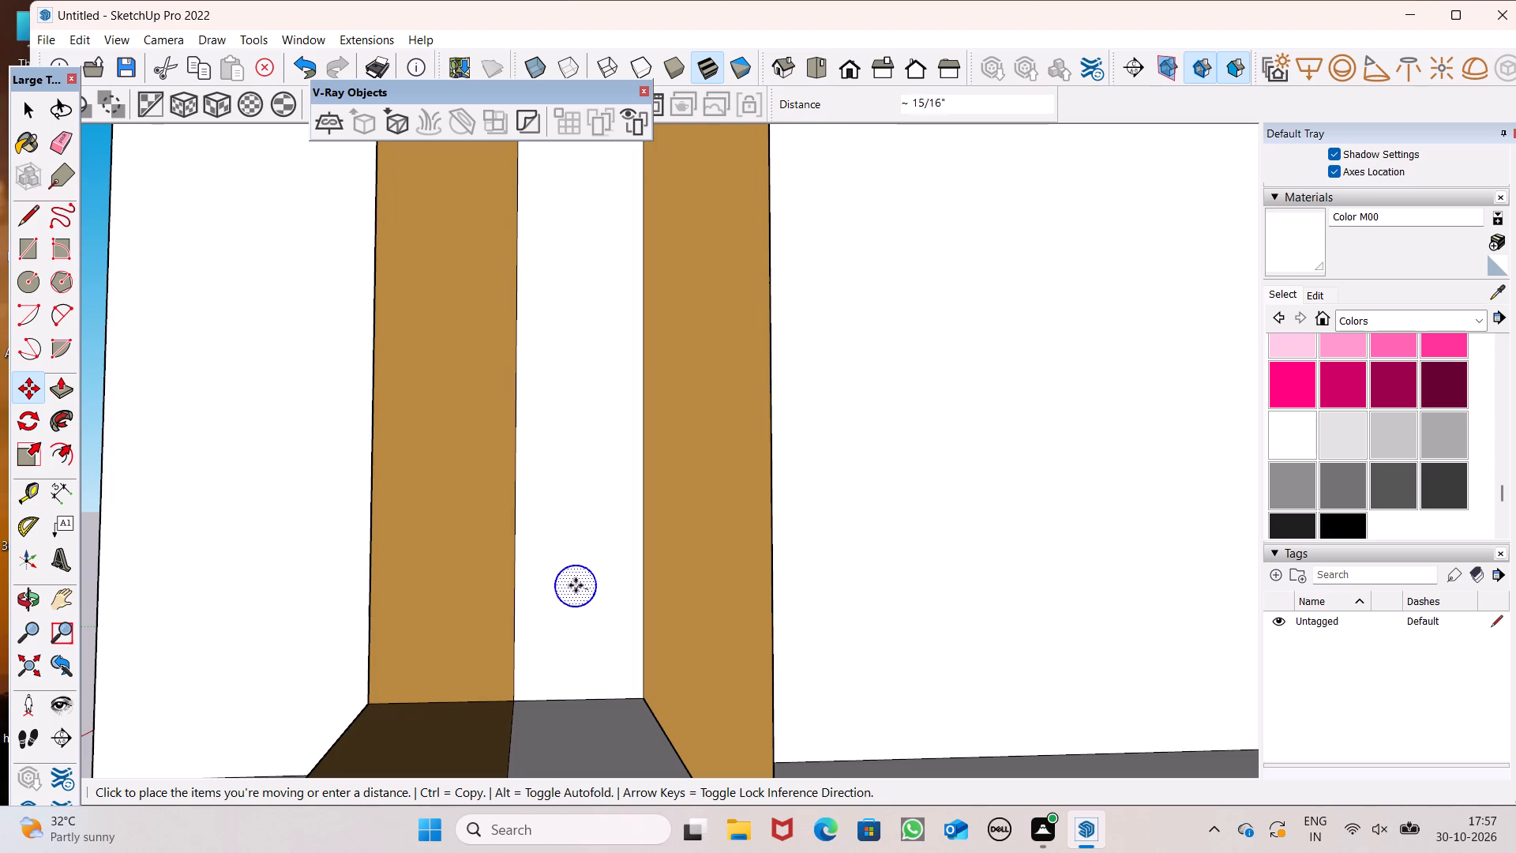
{"action": "left_click_drag", "start_coordinate": [576, 585], "coordinate": [584, 579]}
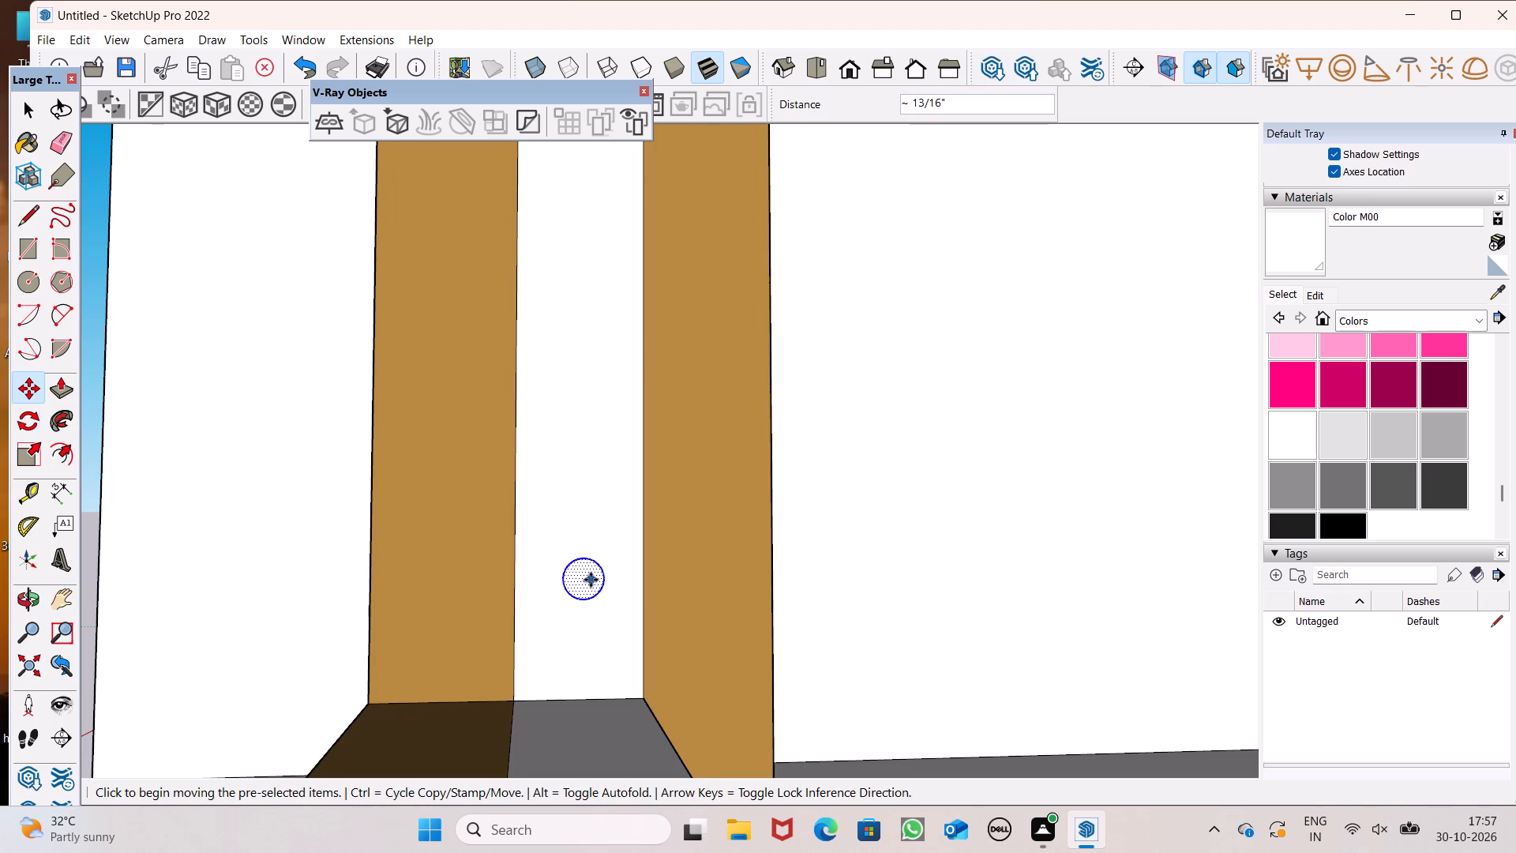
{"action": "left_click", "coordinate": [587, 579]}
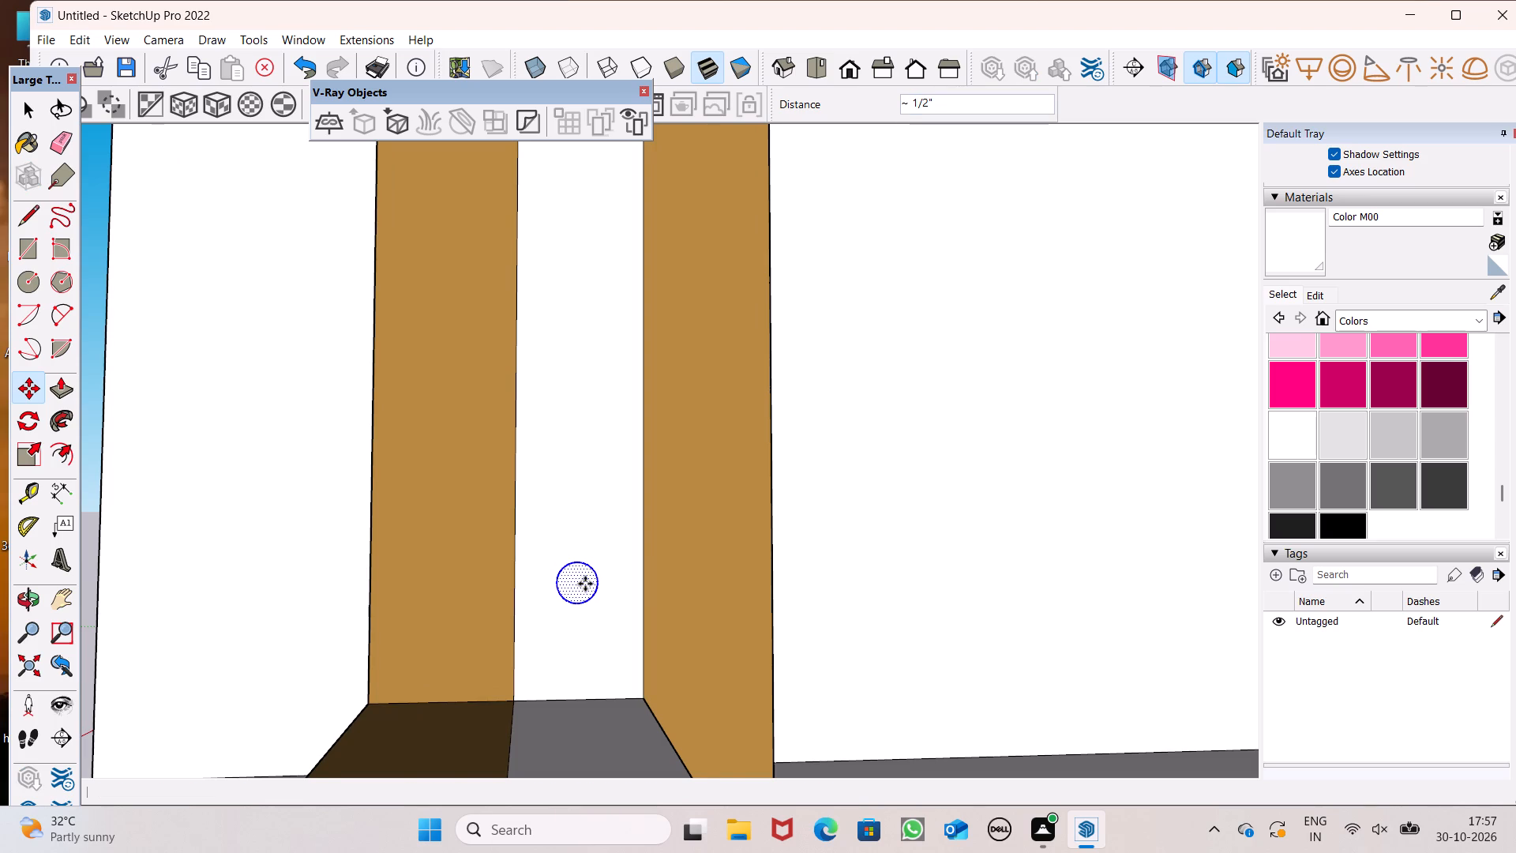
{"action": "scroll", "coordinate": [617, 560], "scroll_direction": "down", "scroll_amount": 2}
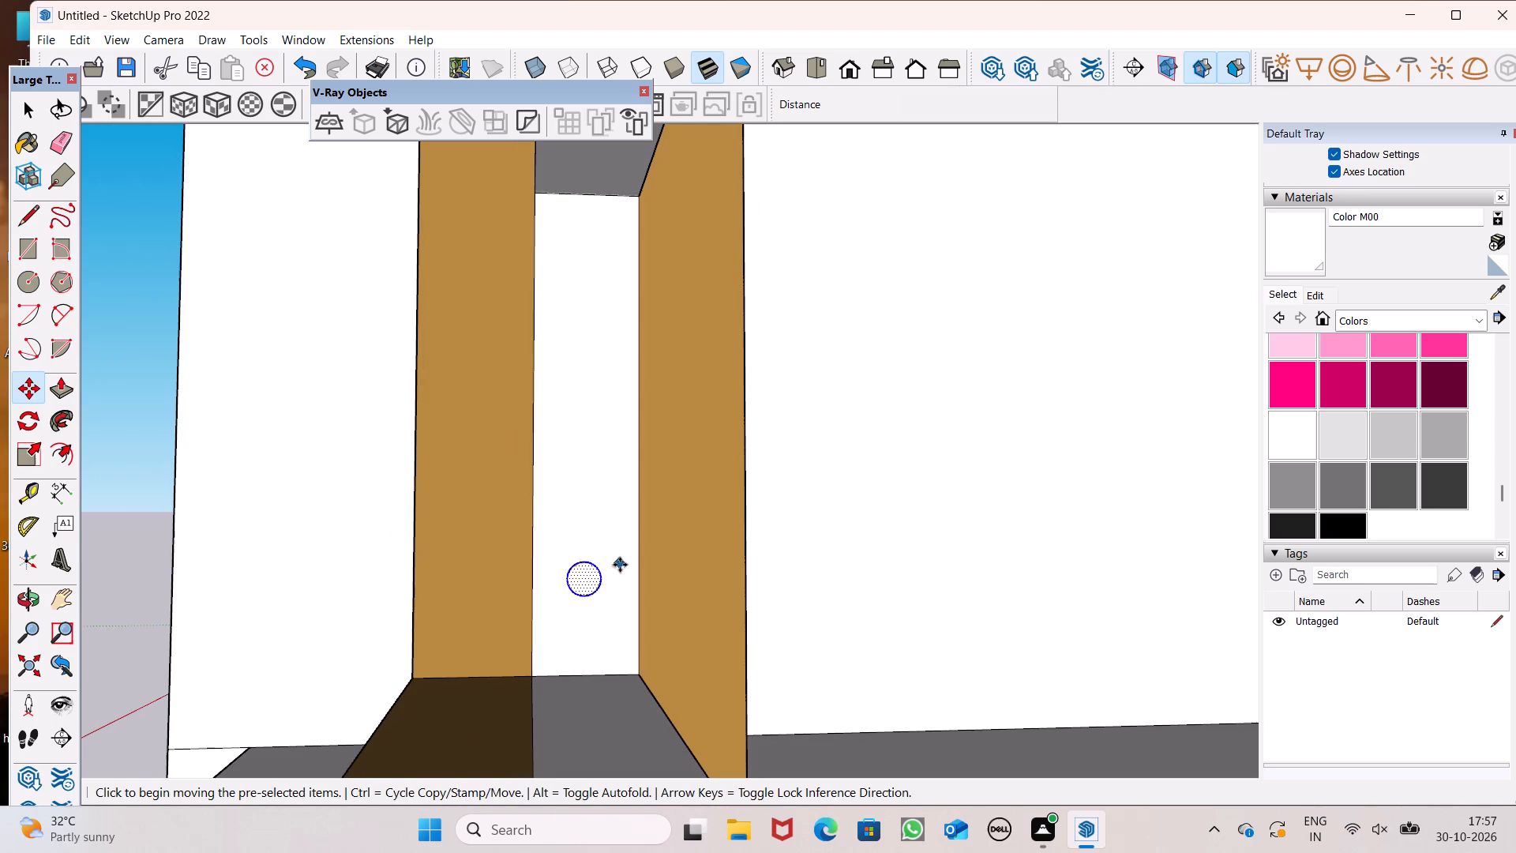
{"action": "scroll", "coordinate": [572, 569], "scroll_direction": "up", "scroll_amount": 2}
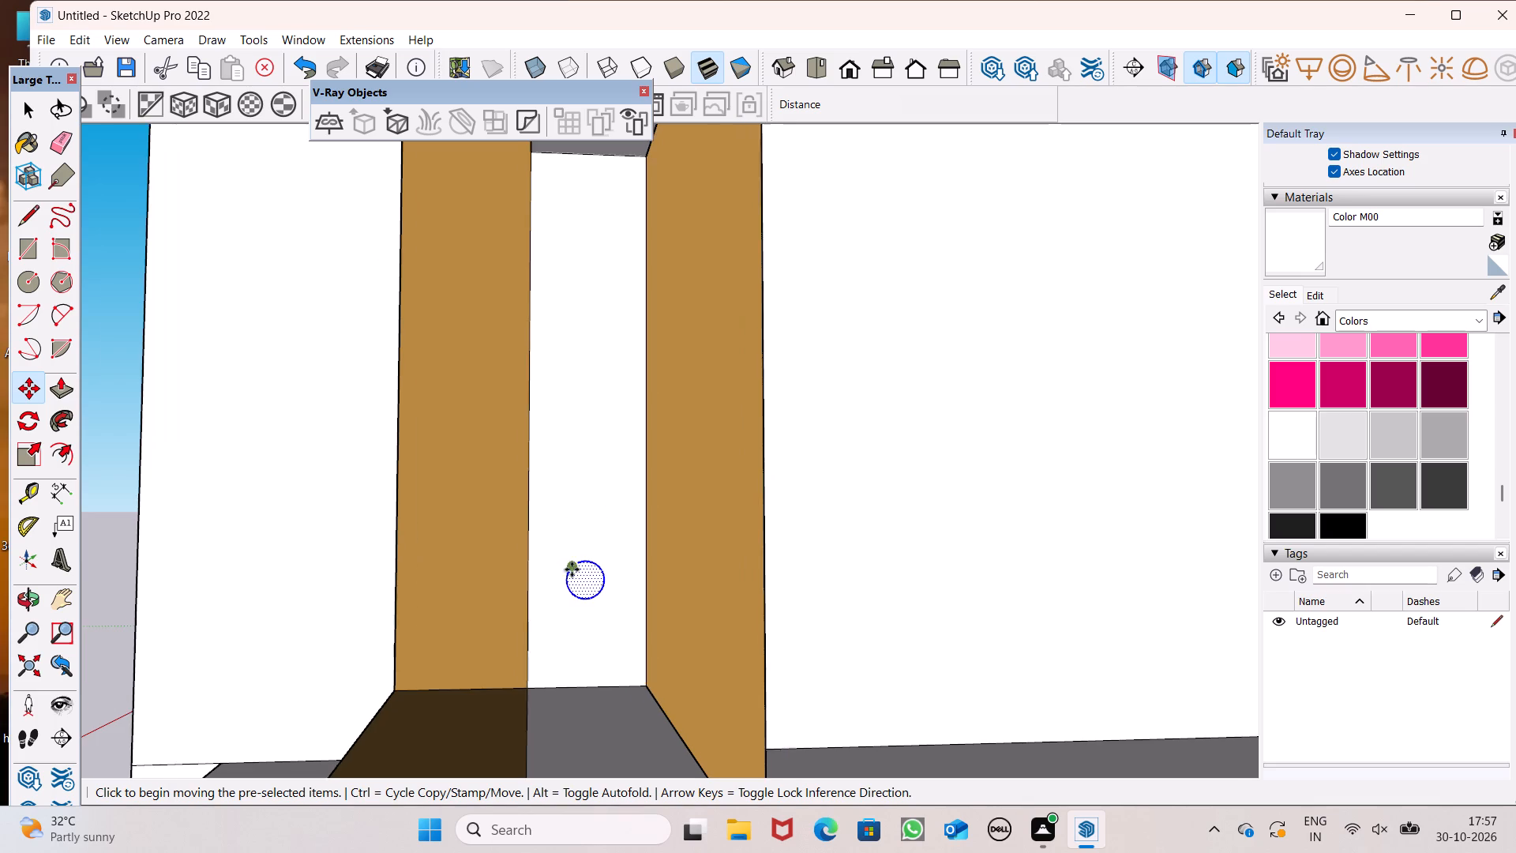
{"action": "left_click", "coordinate": [586, 584]}
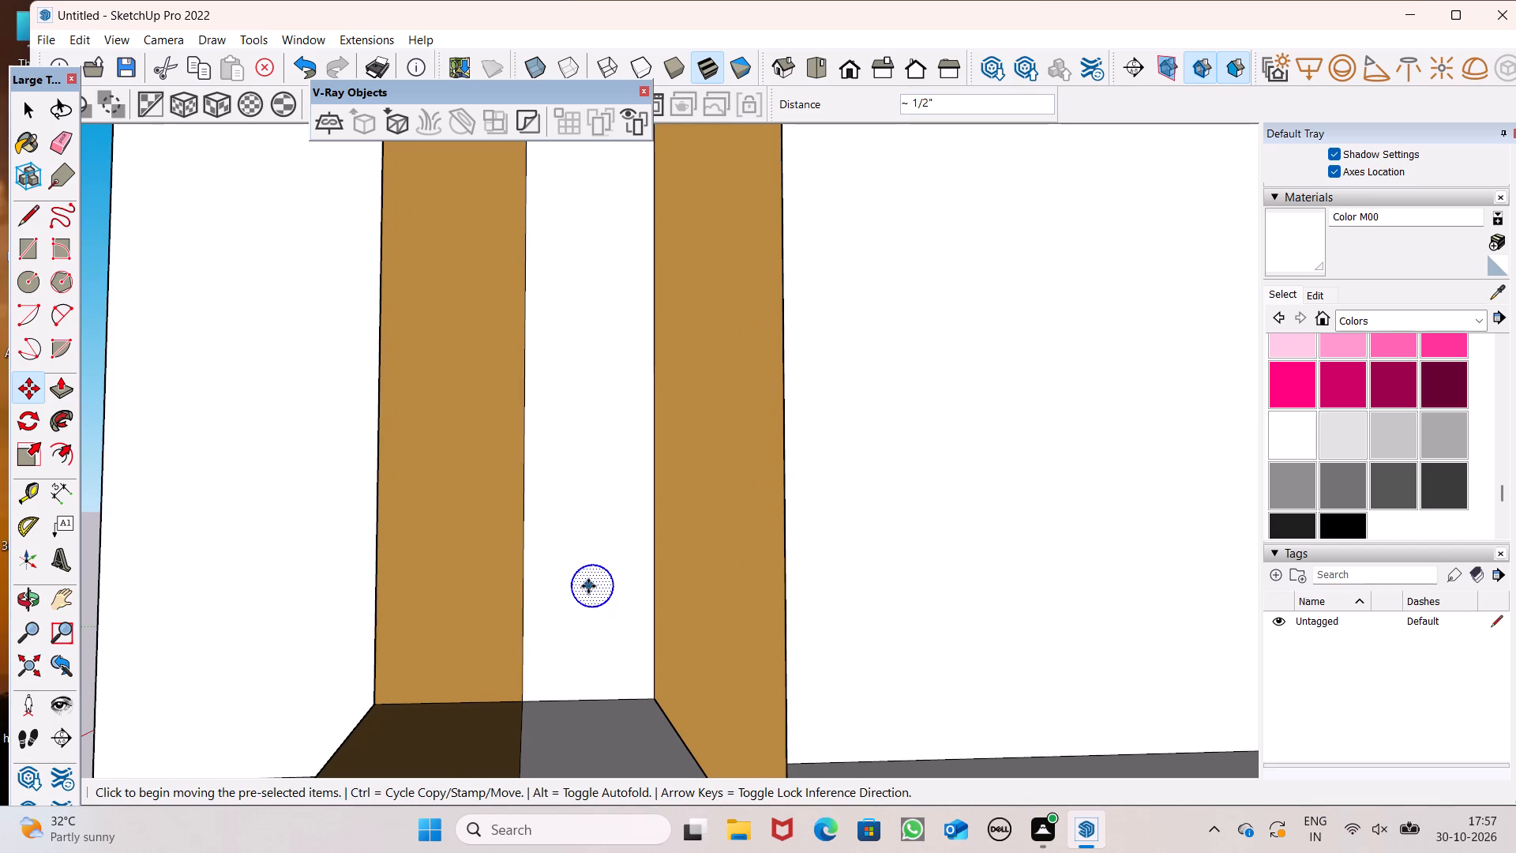
{"action": "left_click_drag", "start_coordinate": [591, 589], "coordinate": [587, 580]}
Copy the circle about 6 3/8" straight up the strip and multiply the copy by 3 at equal spacing.
{"action": "scroll", "coordinate": [586, 600], "scroll_direction": "down", "scroll_amount": 6}
{"action": "scroll", "coordinate": [585, 446], "scroll_direction": "down", "scroll_amount": 1}
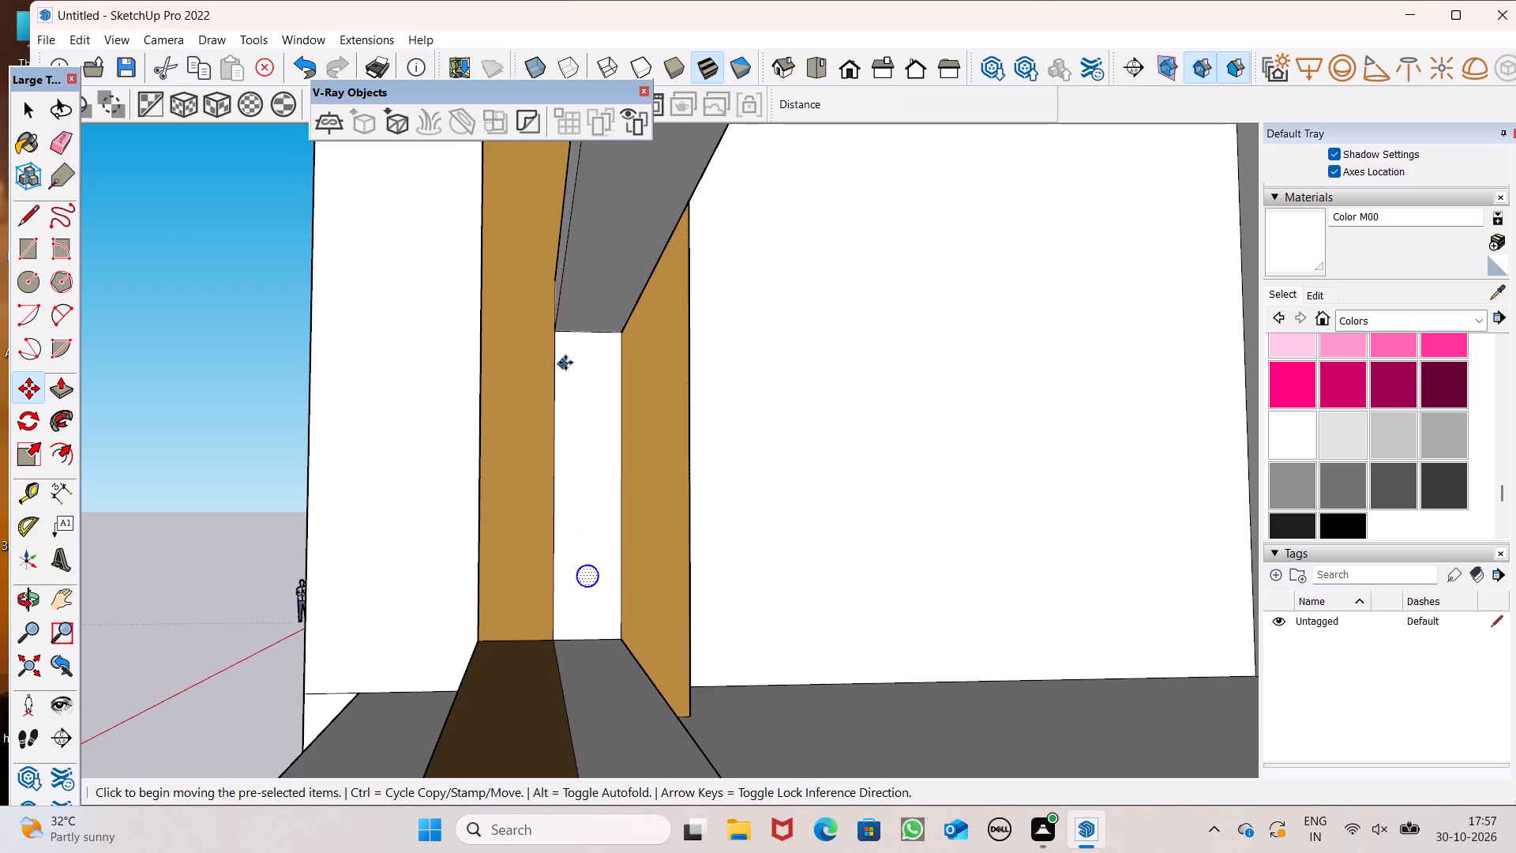
{"action": "scroll", "coordinate": [565, 363], "scroll_direction": "up", "scroll_amount": 3}
{"action": "left_click_drag", "start_coordinate": [598, 658], "coordinate": [602, 644]}
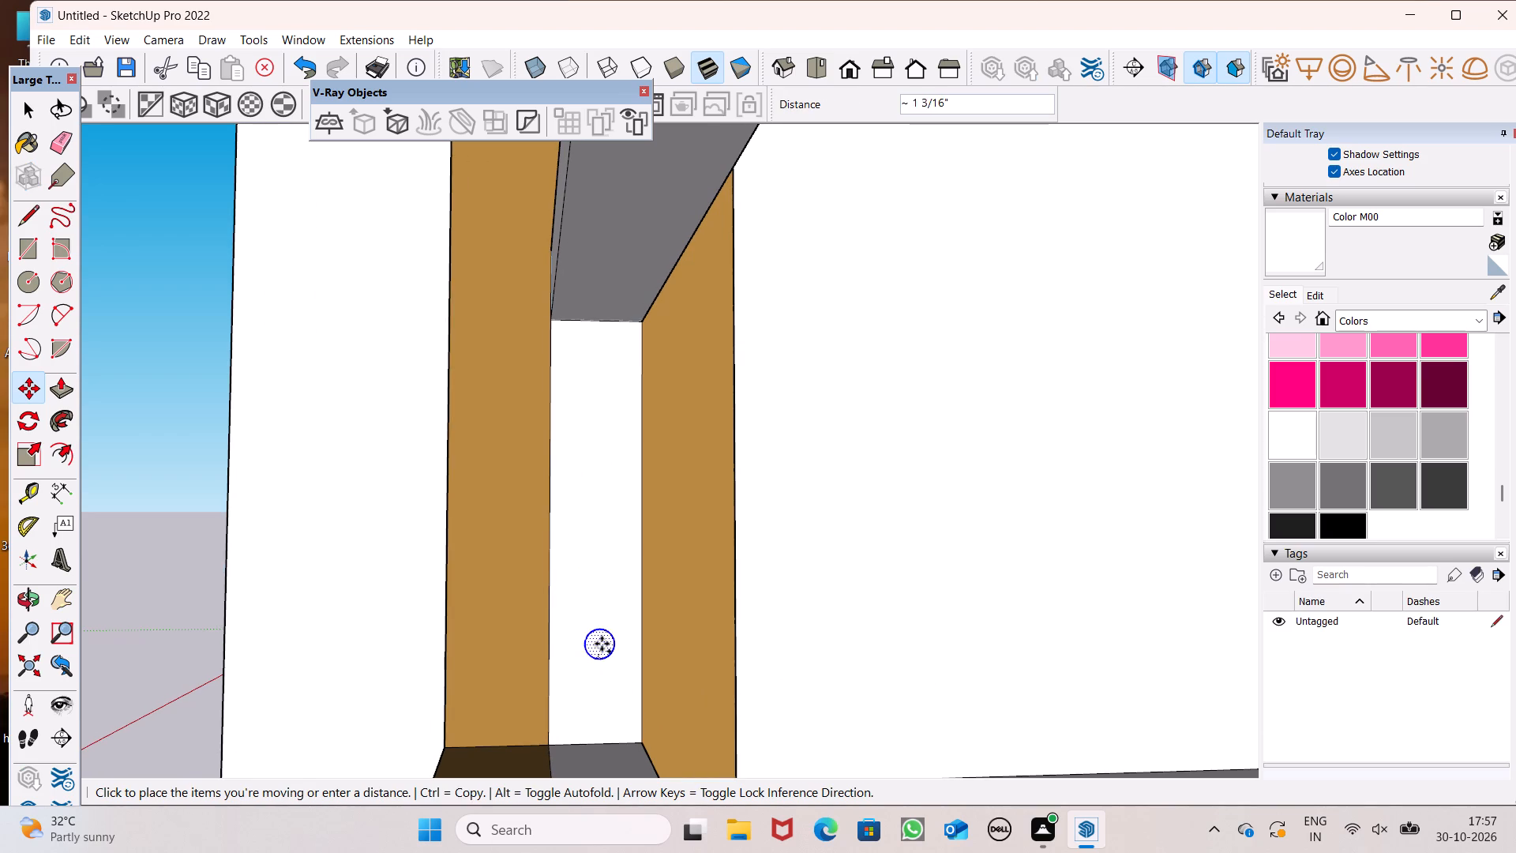
{"action": "left_click_drag", "start_coordinate": [602, 644], "coordinate": [602, 592]}
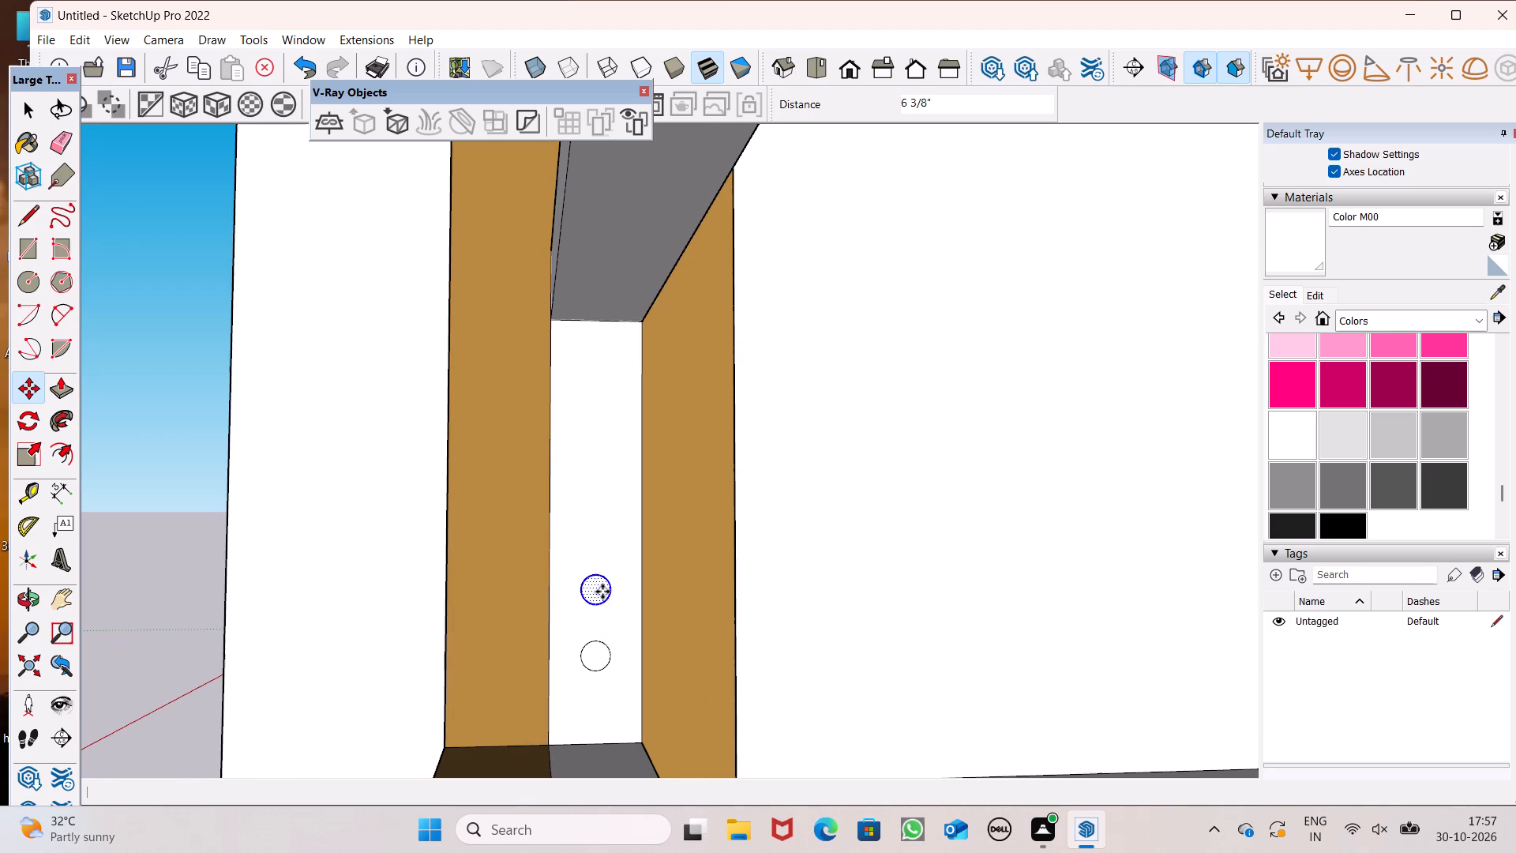
{"action": "key", "text": "shift+asterisk"}
{"action": "key", "text": "3"}
{"action": "key", "text": "Return"}
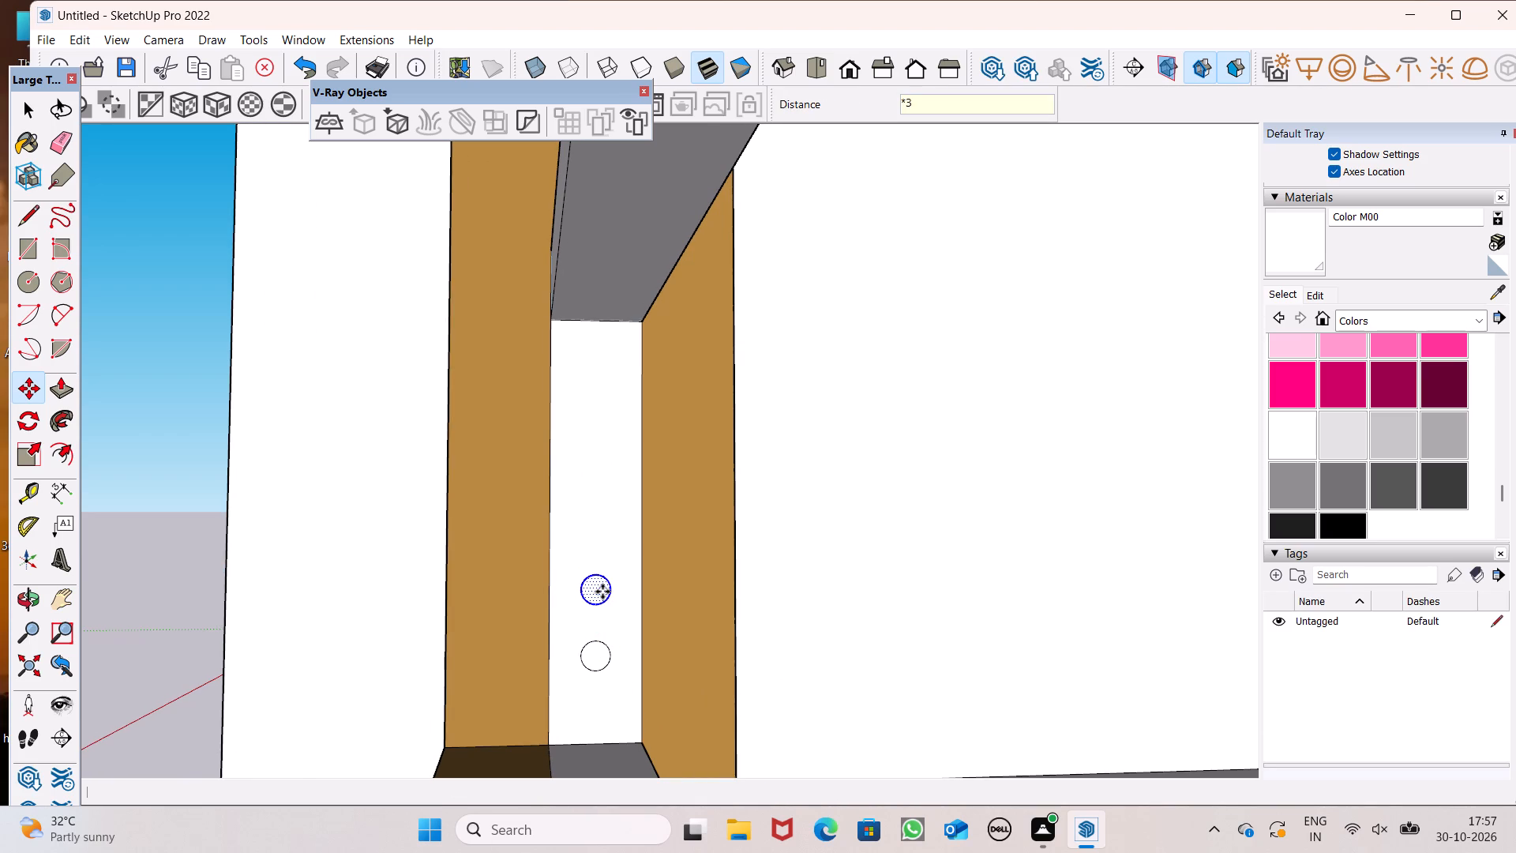
{"action": "key", "text": "space"}
Copy the topmost circle about 8 1/2" straight up, placing it just below the ground-floor handrail.
{"action": "scroll", "coordinate": [573, 368], "scroll_direction": "up", "scroll_amount": 3}
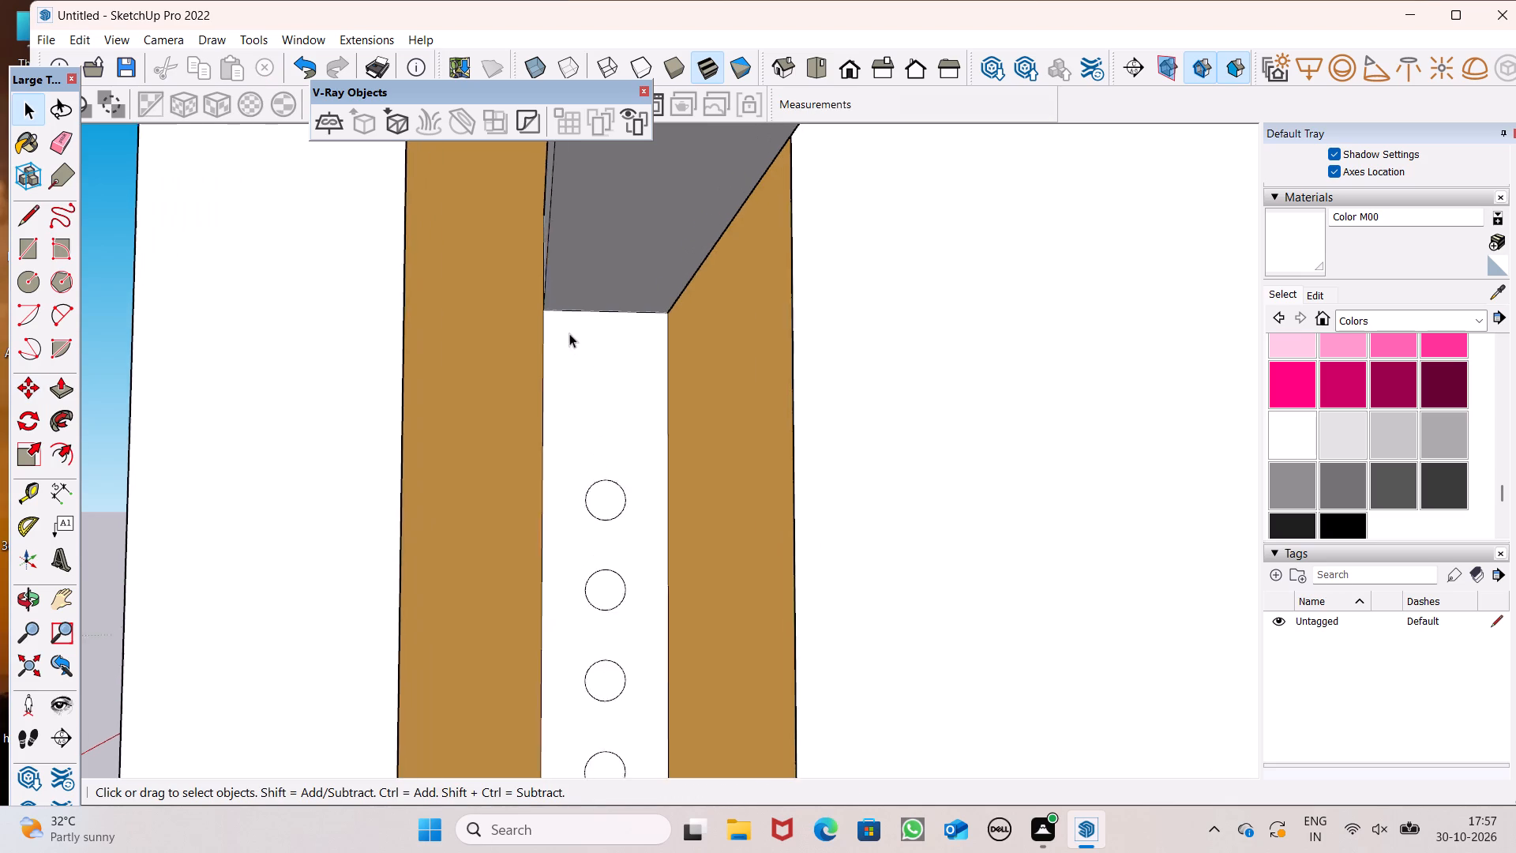
{"action": "scroll", "coordinate": [569, 333], "scroll_direction": "up", "scroll_amount": 2}
{"action": "double_click", "coordinate": [613, 537]}
{"action": "key", "text": "m"}
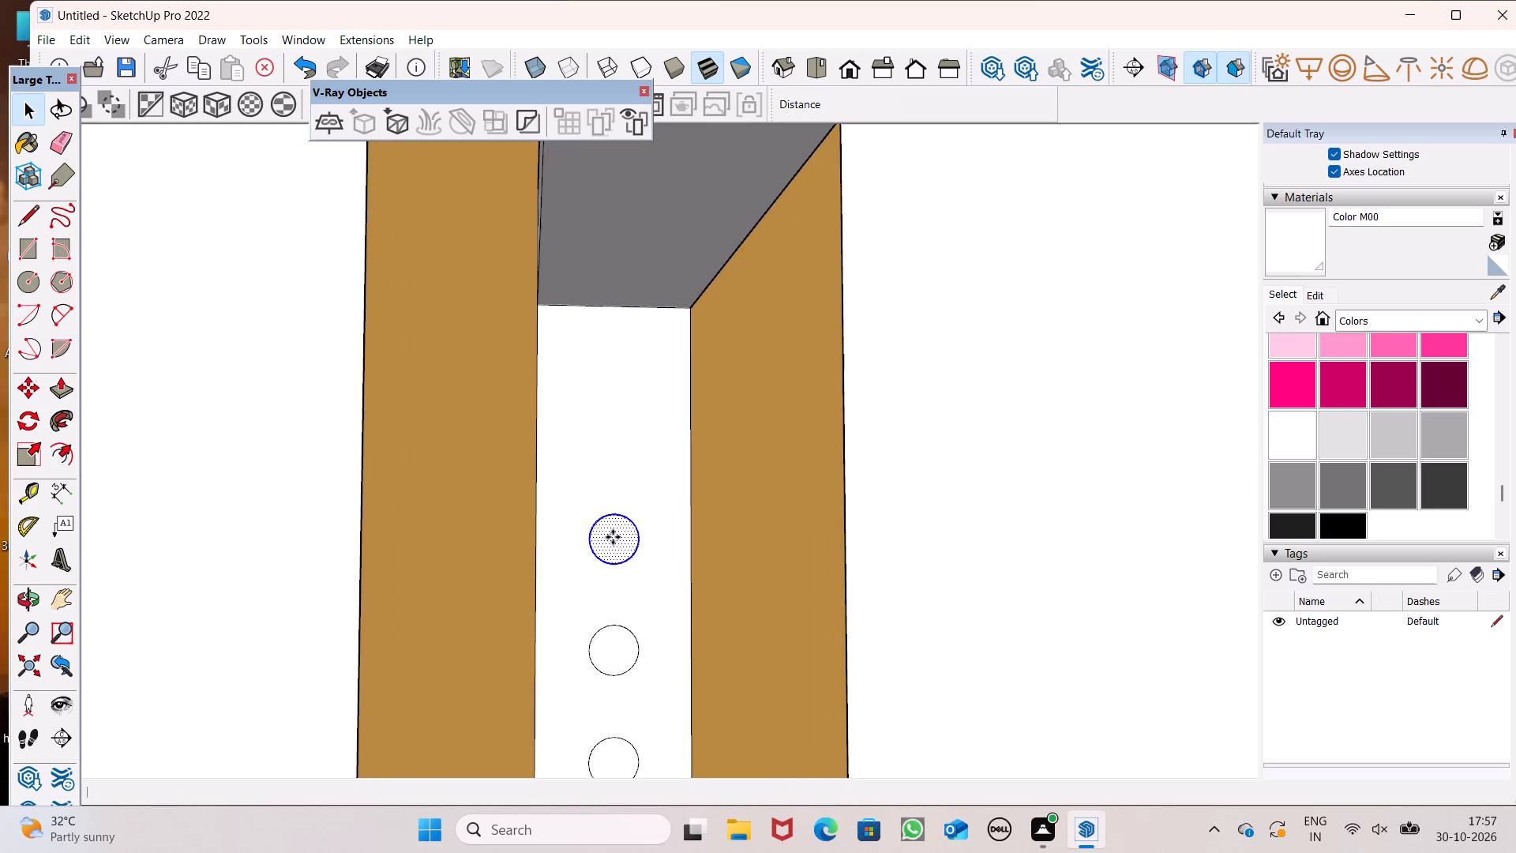
{"action": "key", "text": "Return"}
{"action": "left_click_drag", "start_coordinate": [617, 540], "coordinate": [613, 462]}
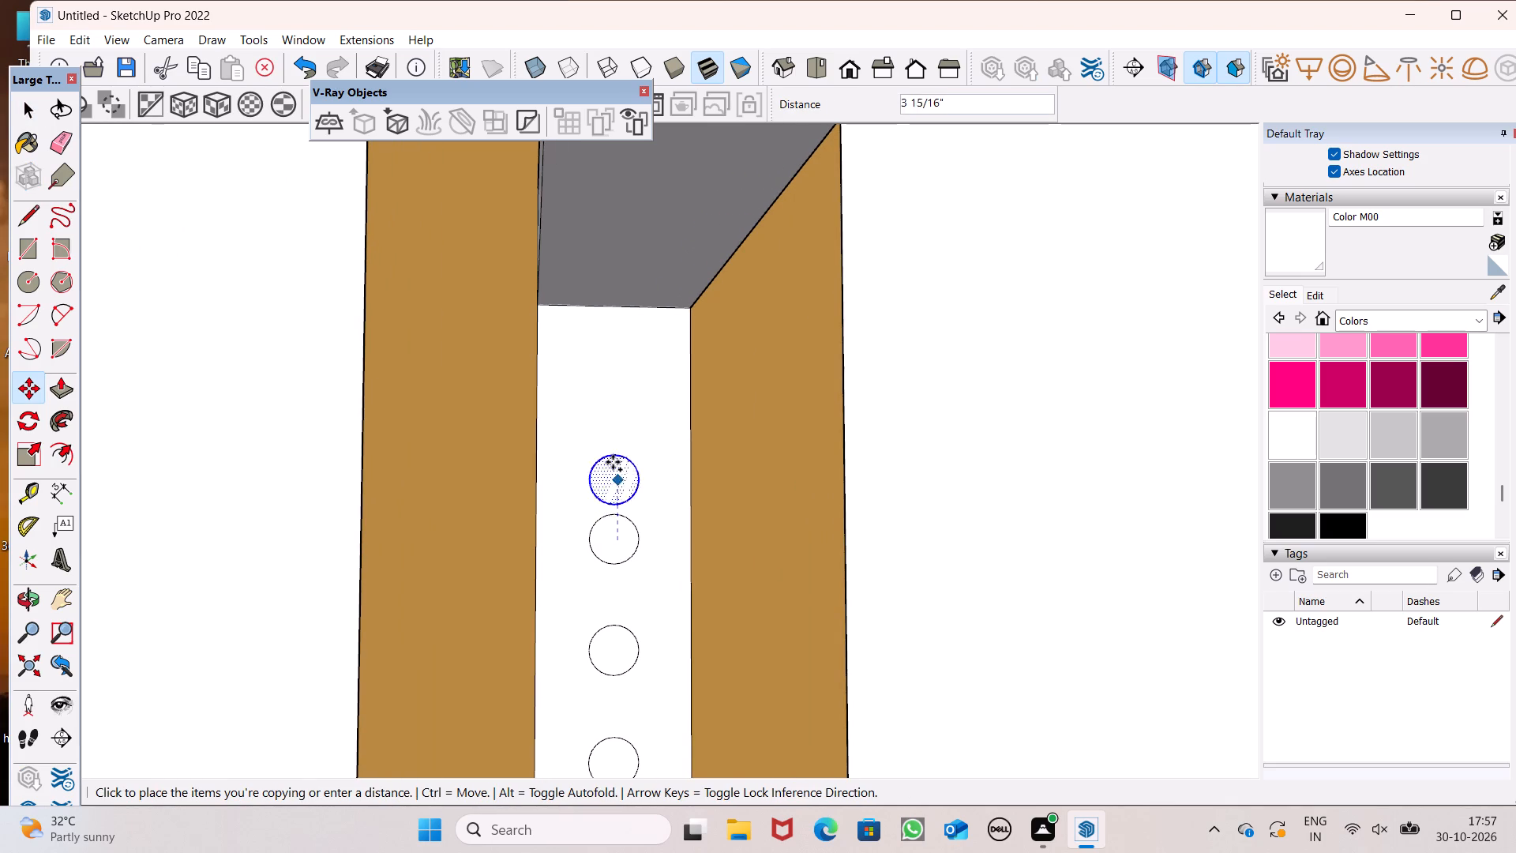
{"action": "left_click_drag", "start_coordinate": [613, 462], "coordinate": [617, 394]}
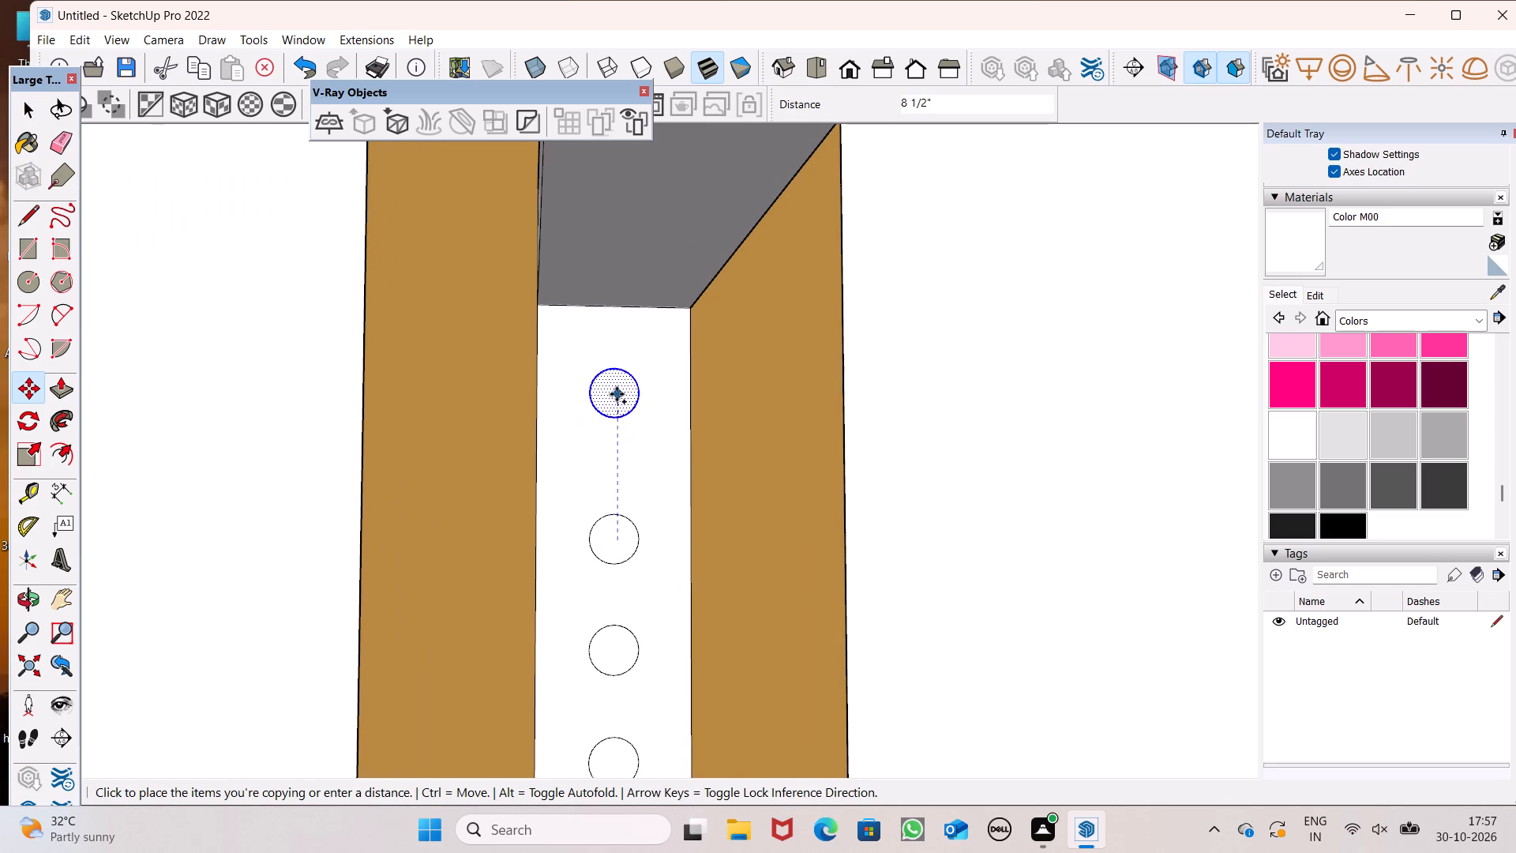
{"action": "left_click_drag", "start_coordinate": [617, 394], "coordinate": [618, 398]}
{"action": "key", "text": "space"}
Move the topmost circle slightly down toward the four circles below it and clear the selection.
{"action": "scroll", "coordinate": [618, 359], "scroll_direction": "down", "scroll_amount": 6}
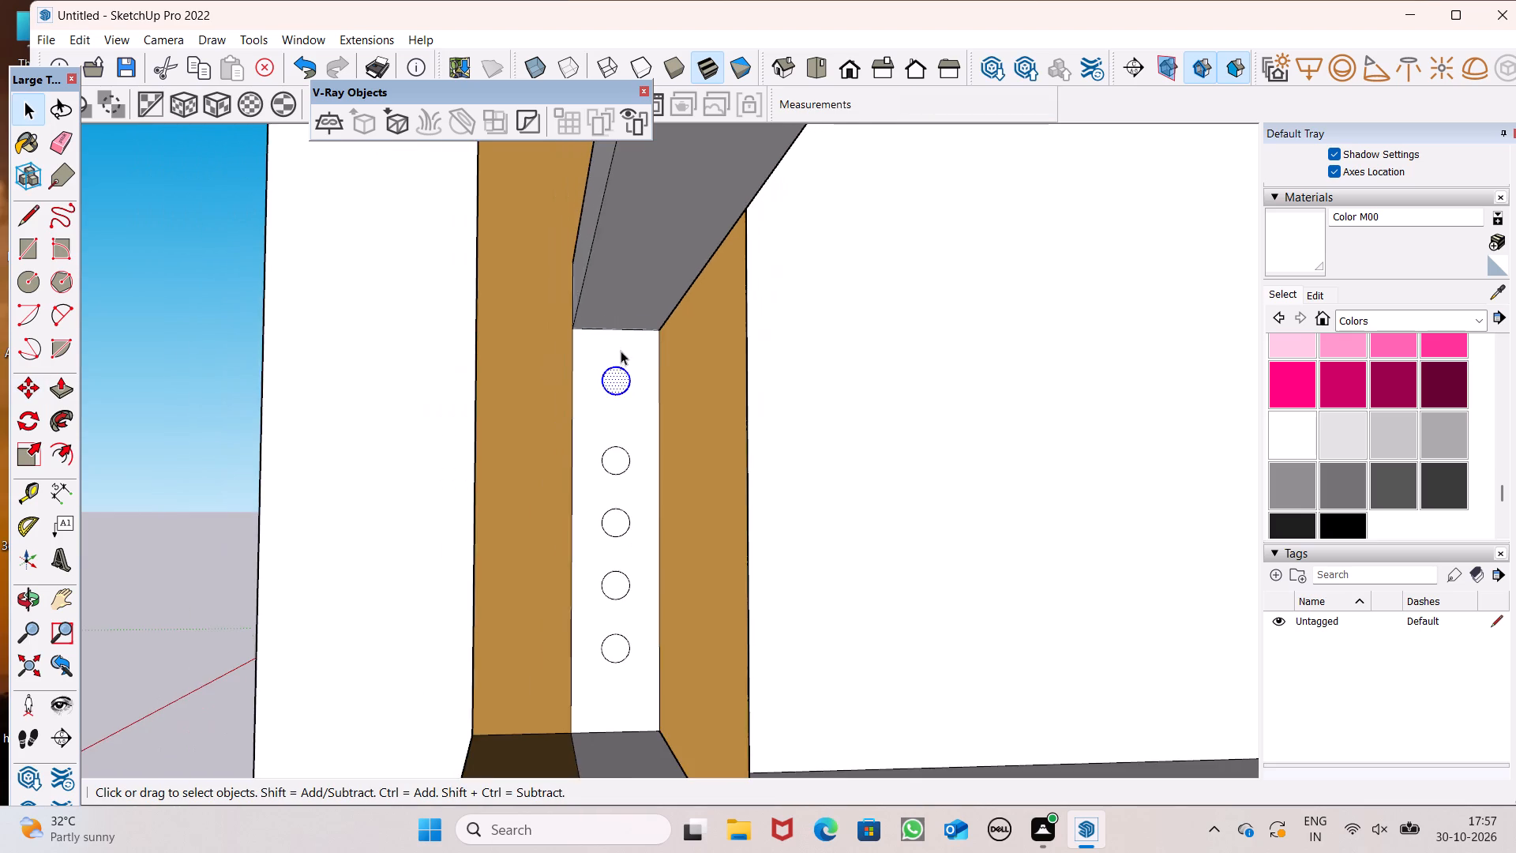
{"action": "scroll", "coordinate": [776, 257], "scroll_direction": "down", "scroll_amount": 3}
{"action": "scroll", "coordinate": [711, 325], "scroll_direction": "down", "scroll_amount": 1}
{"action": "middle_click_drag", "start_coordinate": [700, 366], "coordinate": [670, 398]}
{"action": "scroll", "coordinate": [658, 362], "scroll_direction": "up", "scroll_amount": 5}
{"action": "scroll", "coordinate": [658, 360], "scroll_direction": "down", "scroll_amount": 1}
{"action": "scroll", "coordinate": [658, 360], "scroll_direction": "up", "scroll_amount": 1}
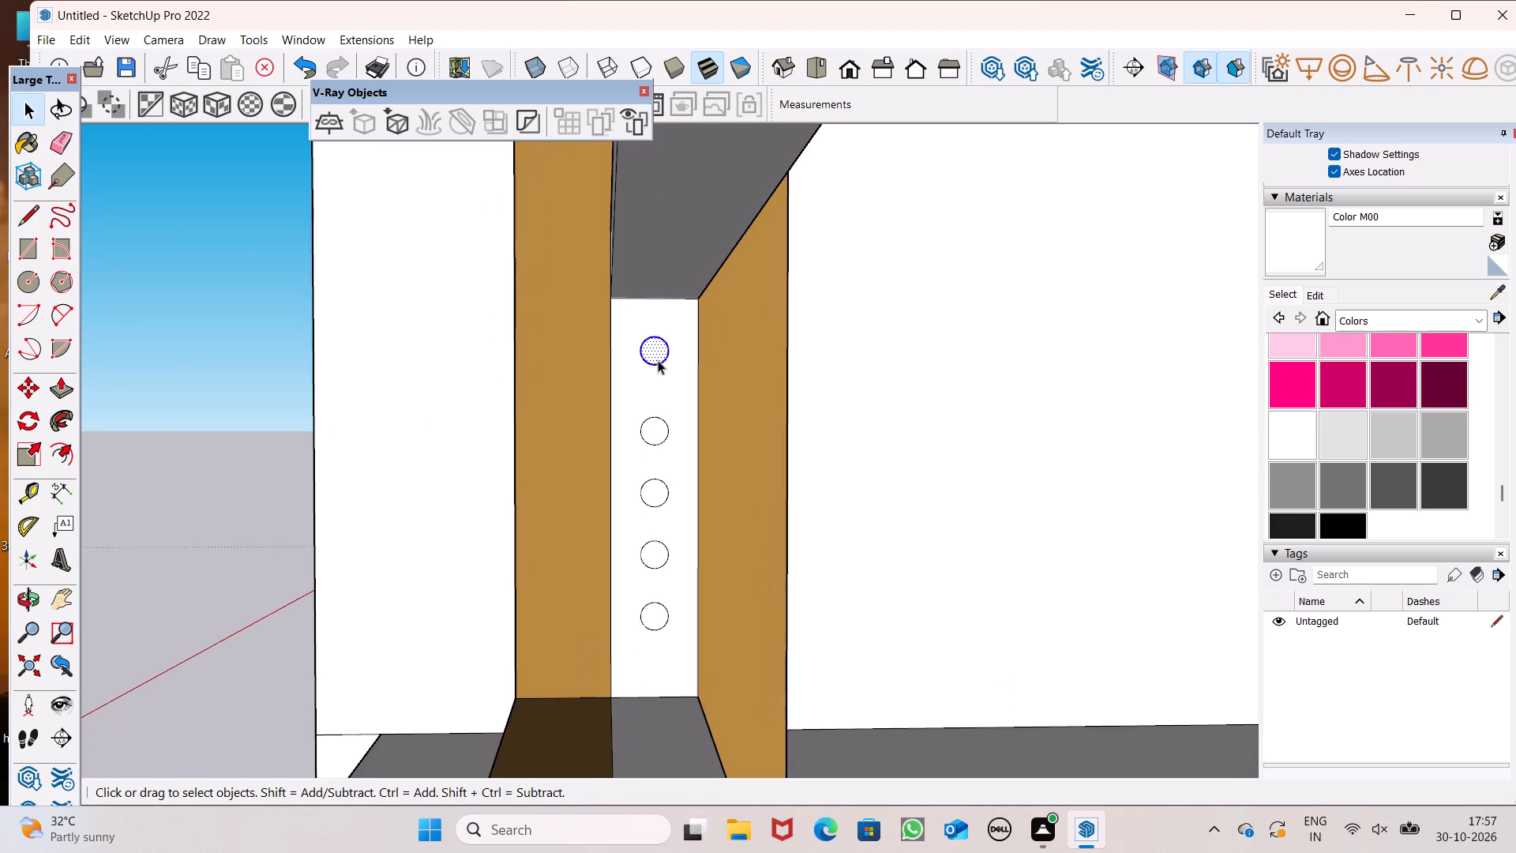
{"action": "key", "text": "m"}
{"action": "key", "text": "Return"}
{"action": "scroll", "coordinate": [658, 364], "scroll_direction": "up", "scroll_amount": 6}
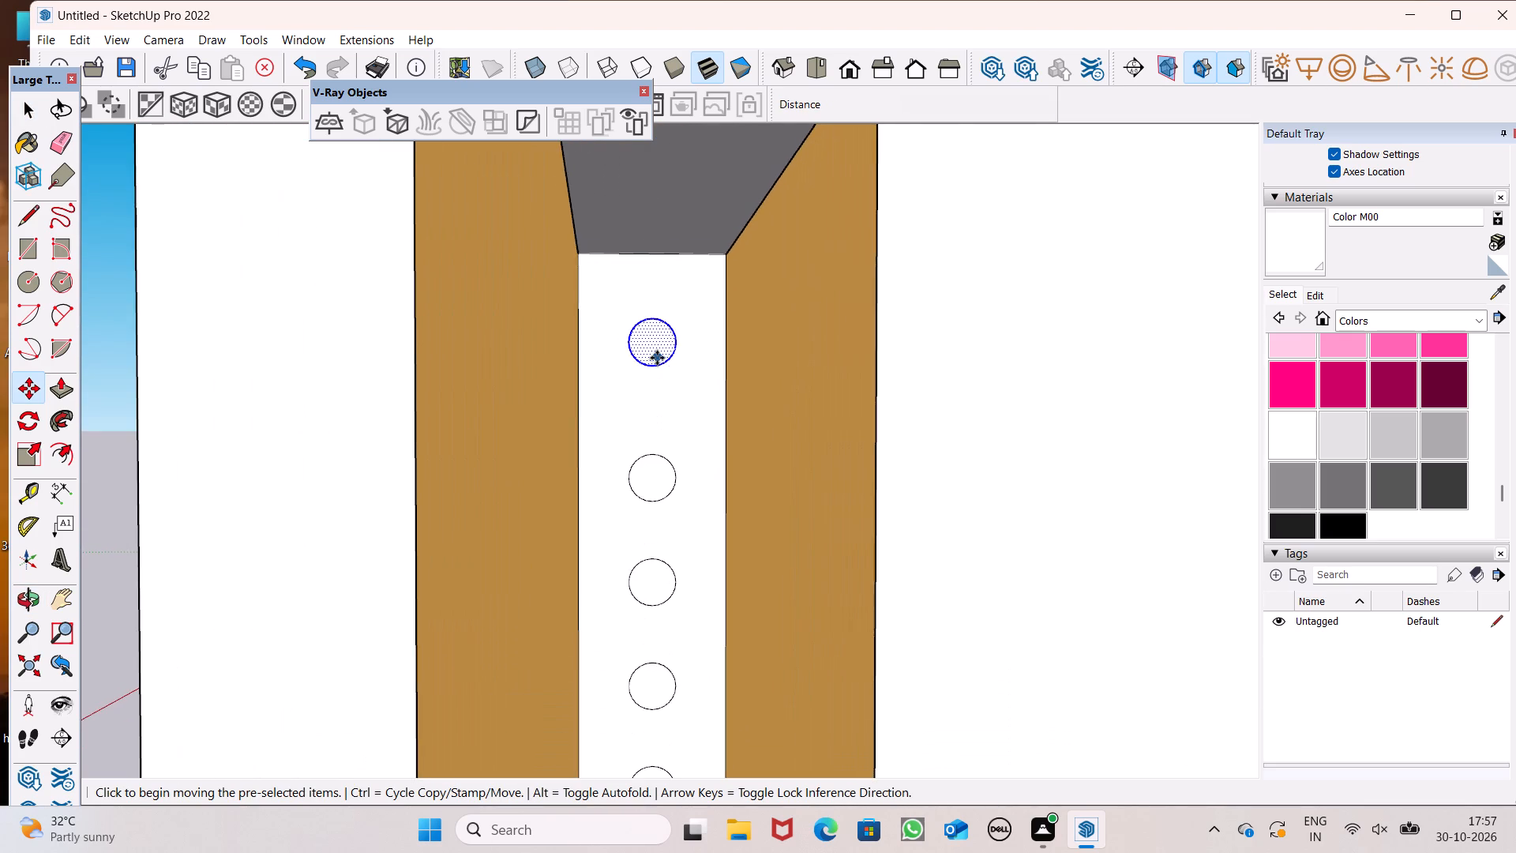
{"action": "scroll", "coordinate": [657, 358], "scroll_direction": "up", "scroll_amount": 3}
{"action": "left_click_drag", "start_coordinate": [652, 347], "coordinate": [655, 378]}
{"action": "key", "text": "space"}
{"action": "scroll", "coordinate": [665, 285], "scroll_direction": "down", "scroll_amount": 11}
{"action": "middle_click_drag", "start_coordinate": [665, 318], "coordinate": [725, 333]}
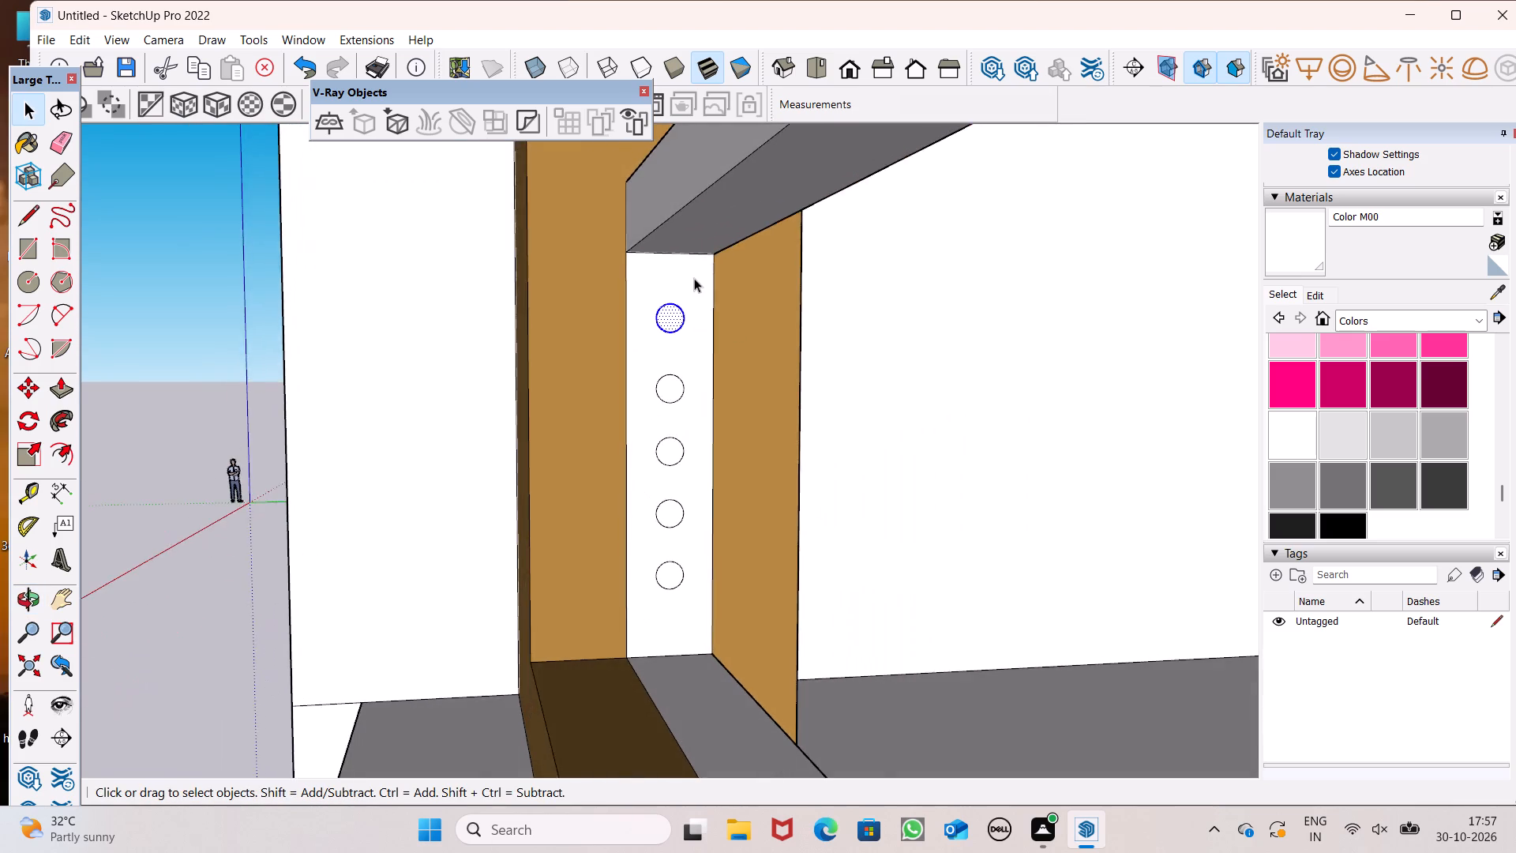
{"action": "scroll", "coordinate": [694, 278], "scroll_direction": "down", "scroll_amount": 10}
{"action": "middle_click_drag", "start_coordinate": [682, 286], "coordinate": [745, 242]}
{"action": "left_click", "coordinate": [390, 266]}
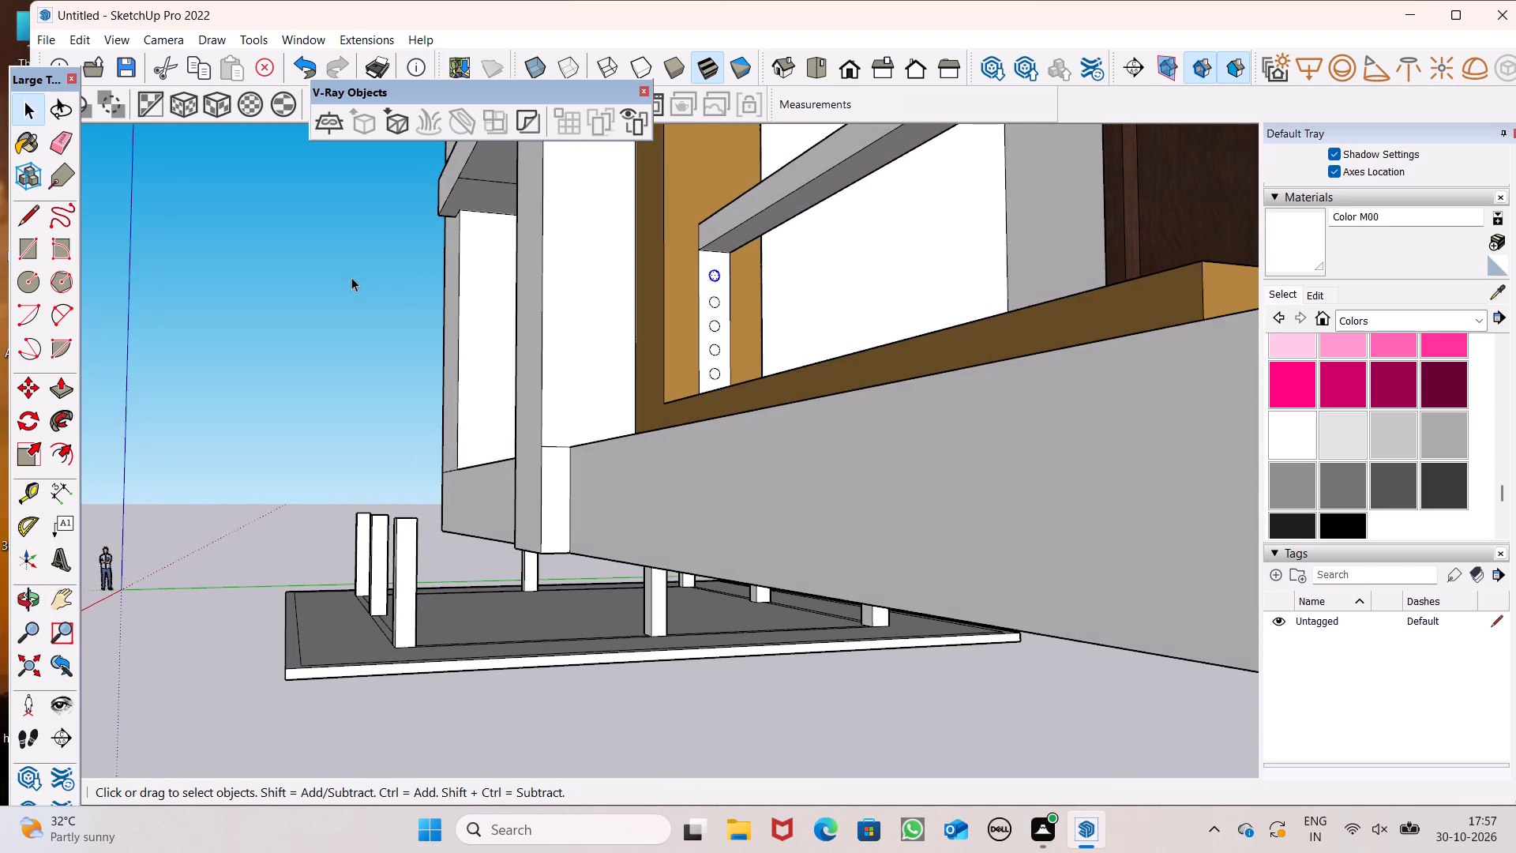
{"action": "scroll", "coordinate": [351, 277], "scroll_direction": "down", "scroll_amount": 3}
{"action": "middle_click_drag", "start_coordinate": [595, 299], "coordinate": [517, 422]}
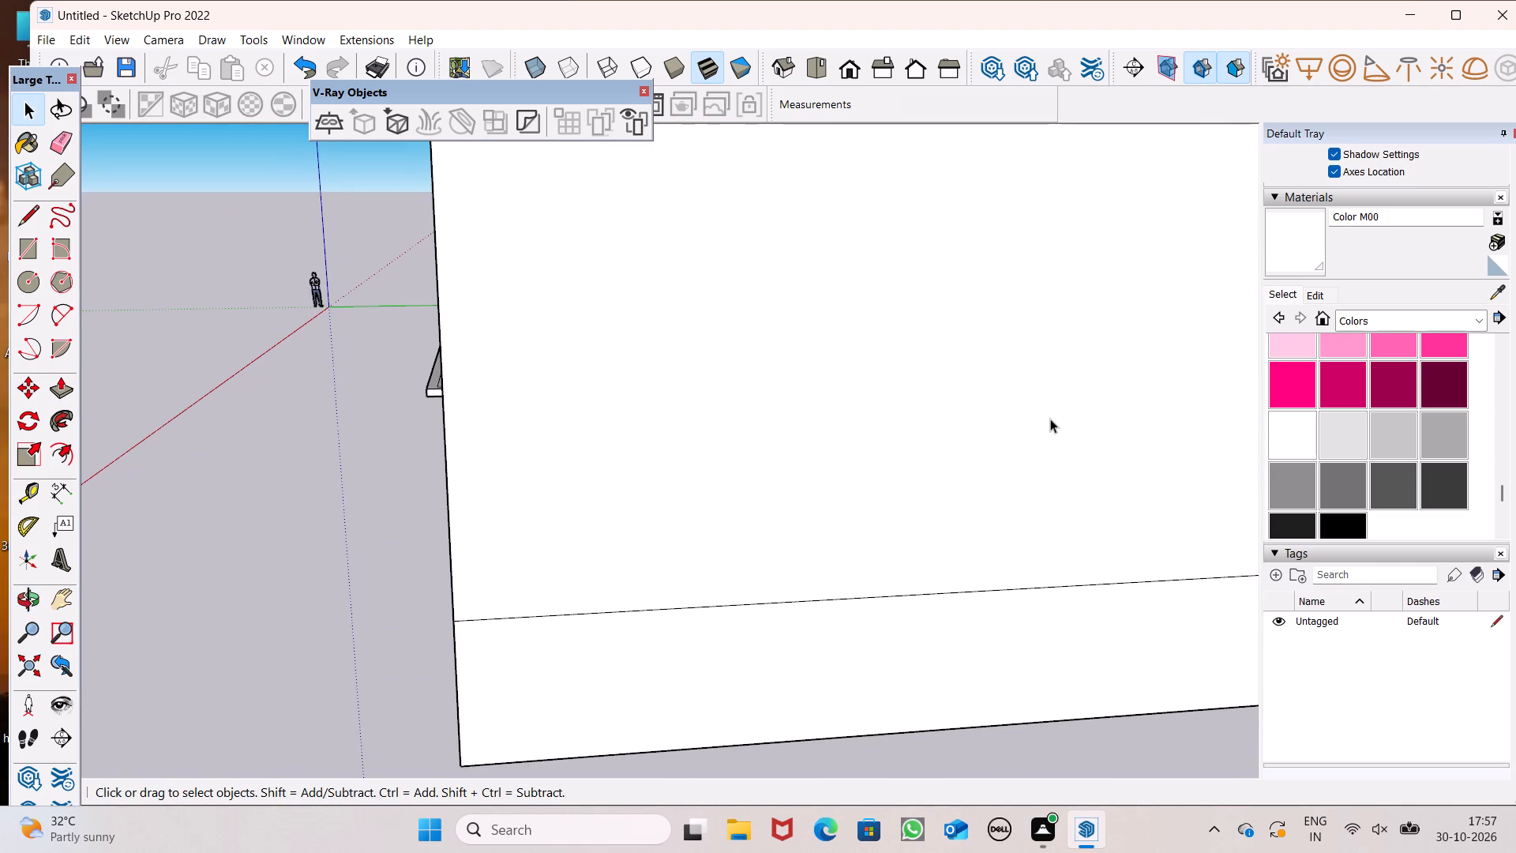
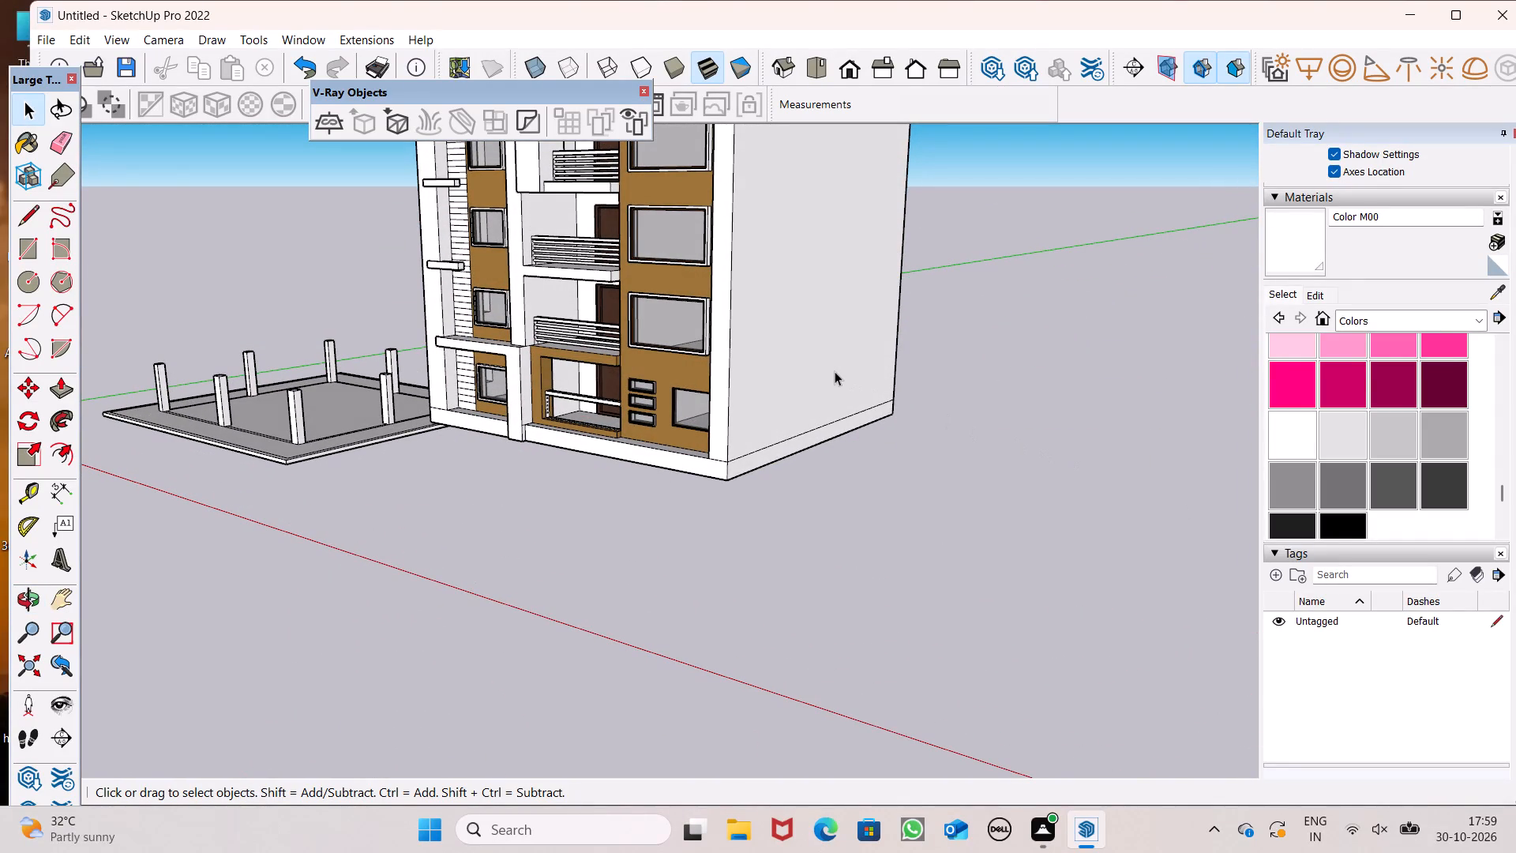
Push/Pull the top circle on the ground-floor balcony's railing post 13' 11 9/16" across the opening to form the first rail.
{"action": "scroll", "coordinate": [867, 445], "scroll_direction": "down", "scroll_amount": 2}
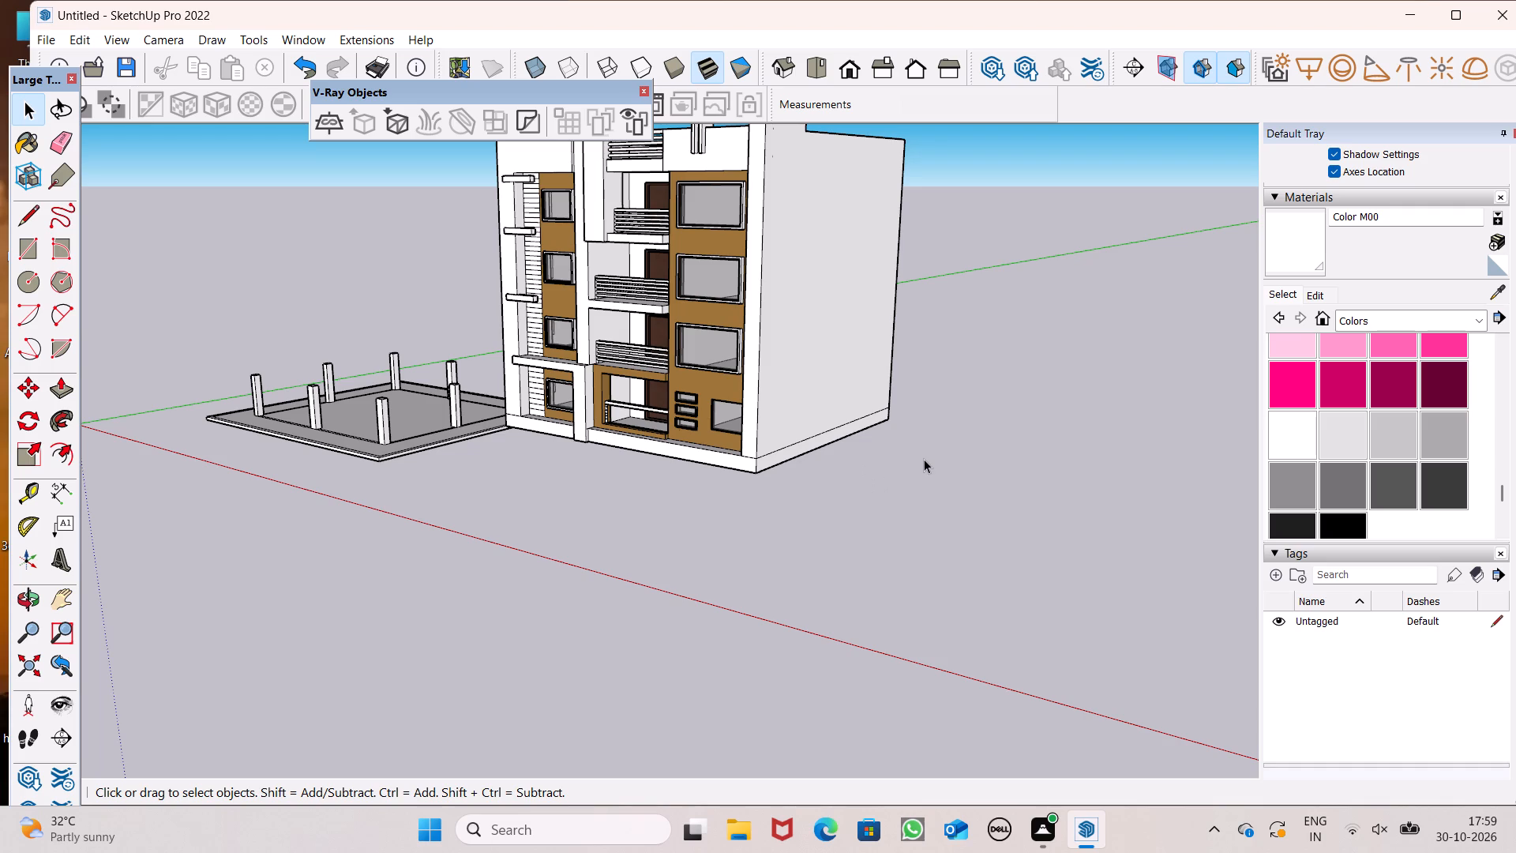
{"action": "middle_click_drag", "start_coordinate": [707, 422], "coordinate": [860, 401]}
{"action": "scroll", "coordinate": [797, 360], "scroll_direction": "down", "scroll_amount": 3}
{"action": "middle_click_drag", "start_coordinate": [745, 385], "coordinate": [810, 333]}
{"action": "scroll", "coordinate": [813, 343], "scroll_direction": "up", "scroll_amount": 10}
{"action": "middle_click_drag", "start_coordinate": [899, 465], "coordinate": [880, 467]}
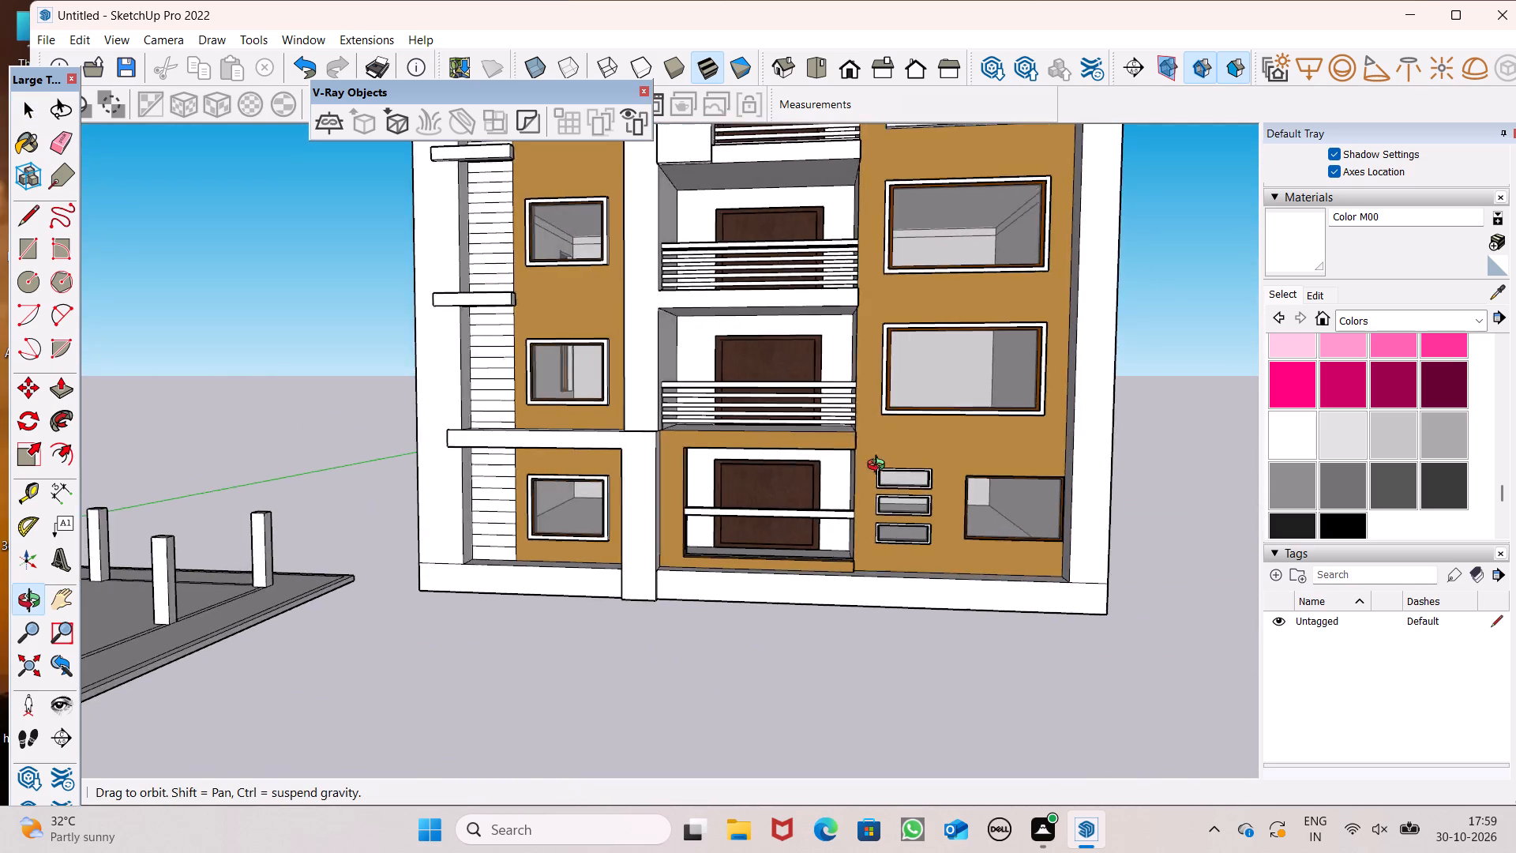
{"action": "middle_click_drag", "start_coordinate": [880, 467], "coordinate": [567, 462]}
{"action": "scroll", "coordinate": [633, 474], "scroll_direction": "up", "scroll_amount": 2}
{"action": "scroll", "coordinate": [676, 520], "scroll_direction": "down", "scroll_amount": 4}
{"action": "middle_click_drag", "start_coordinate": [680, 549], "coordinate": [606, 535]}
{"action": "scroll", "coordinate": [608, 535], "scroll_direction": "up", "scroll_amount": 14}
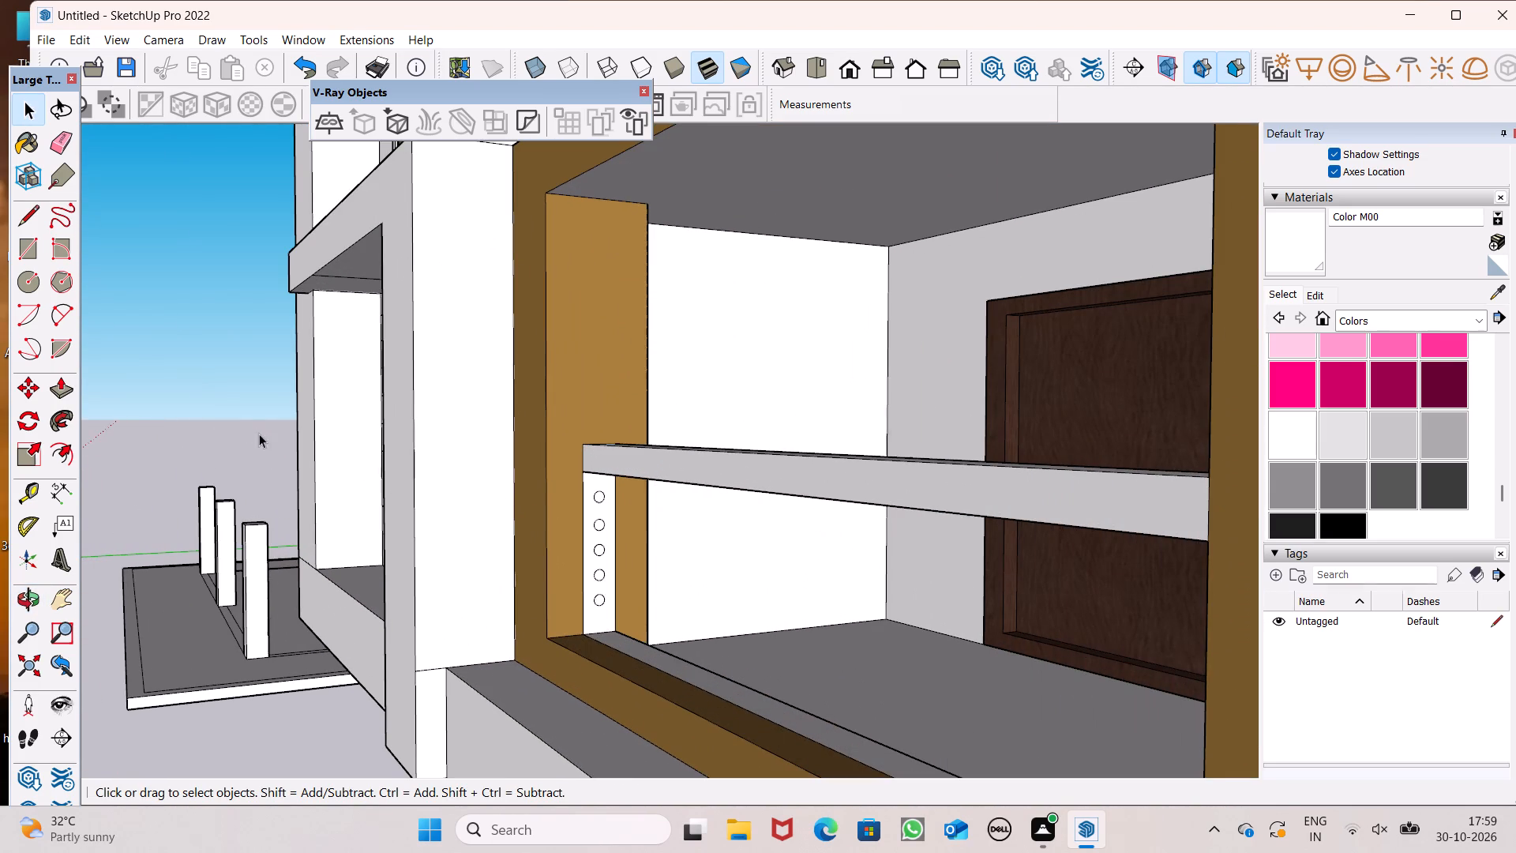
{"action": "left_click", "coordinate": [64, 385]}
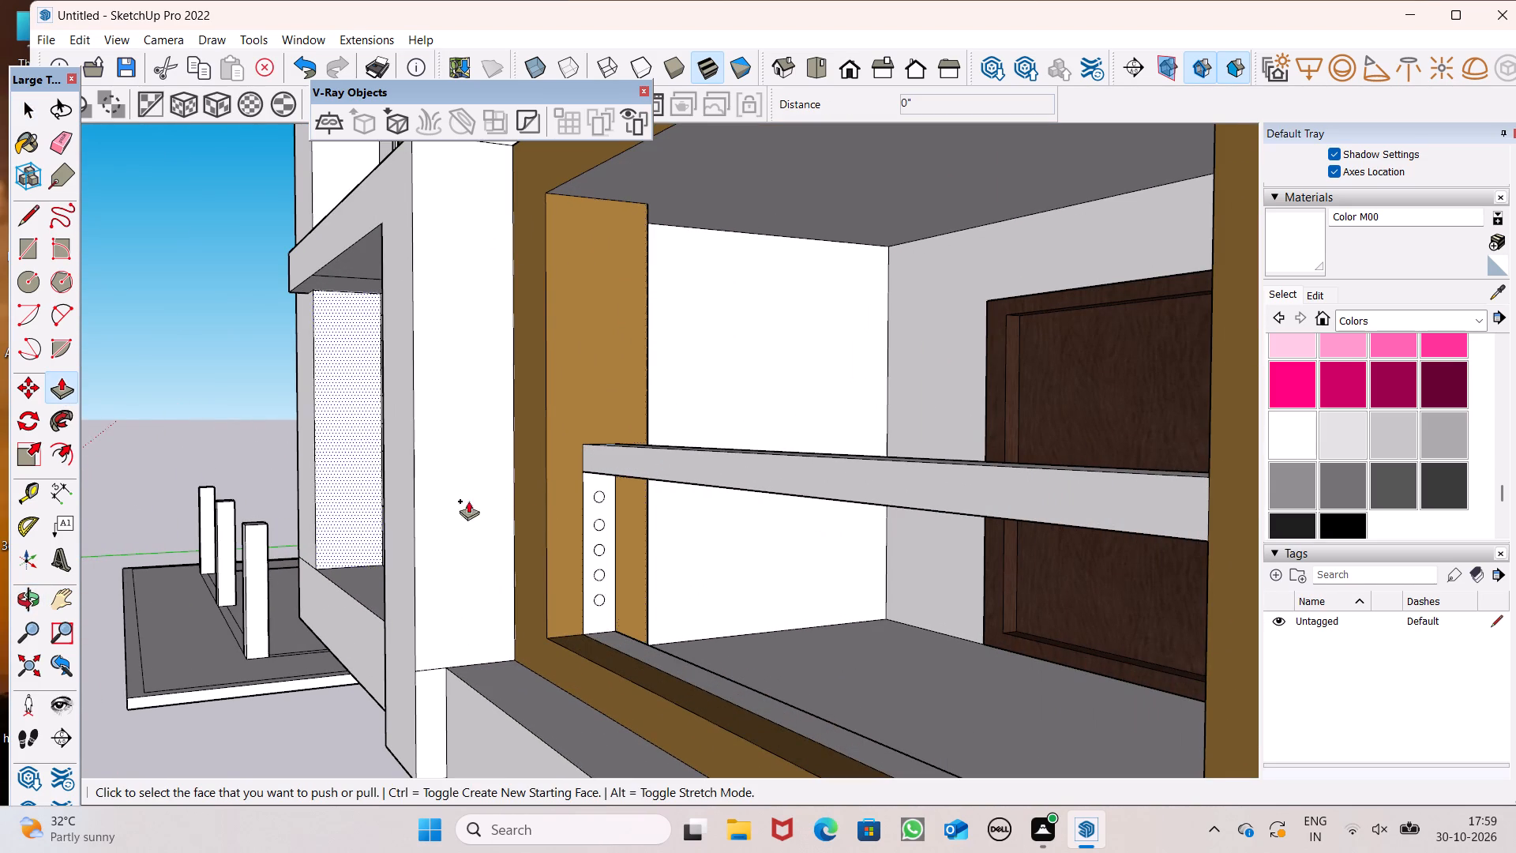
{"action": "scroll", "coordinate": [635, 553], "scroll_direction": "up", "scroll_amount": 2}
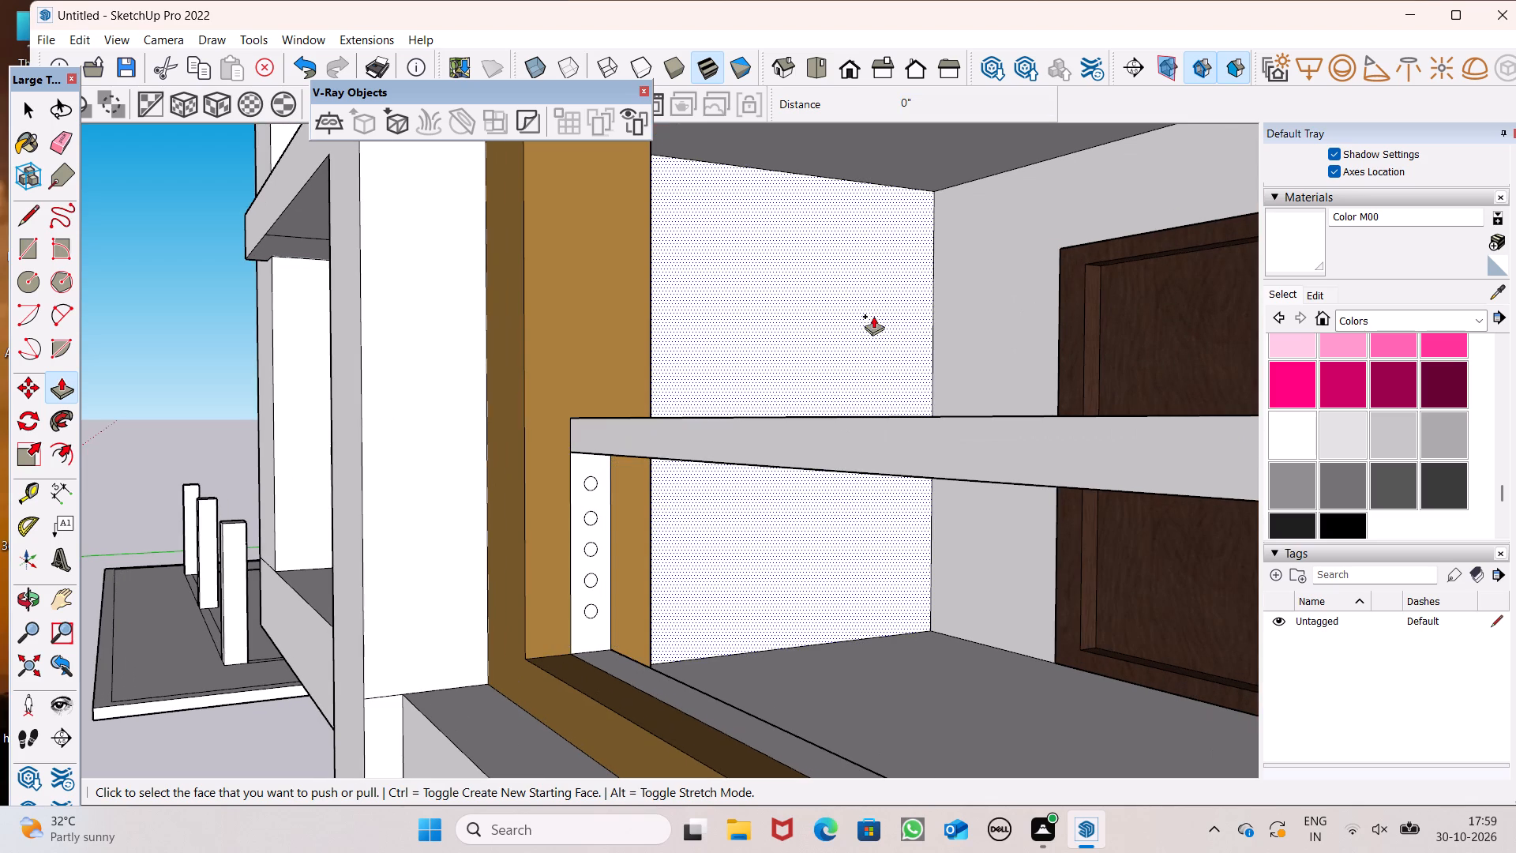
{"action": "scroll", "coordinate": [595, 506], "scroll_direction": "down", "scroll_amount": 2}
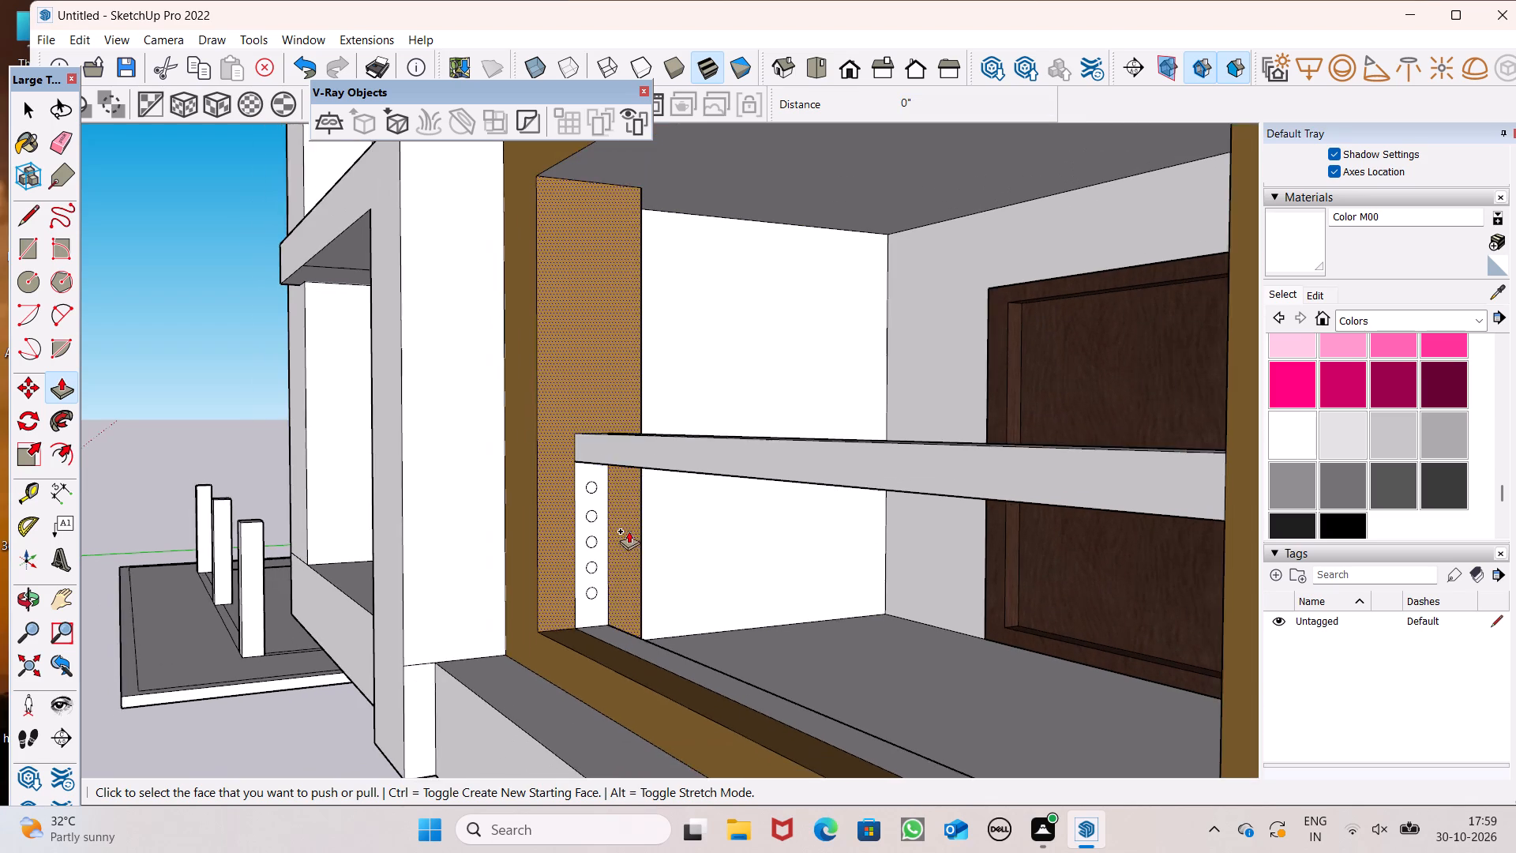
{"action": "middle_click_drag", "start_coordinate": [635, 533], "coordinate": [633, 524]}
{"action": "scroll", "coordinate": [581, 509], "scroll_direction": "up", "scroll_amount": 1}
{"action": "scroll", "coordinate": [578, 478], "scroll_direction": "down", "scroll_amount": 3}
{"action": "scroll", "coordinate": [606, 487], "scroll_direction": "up", "scroll_amount": 4}
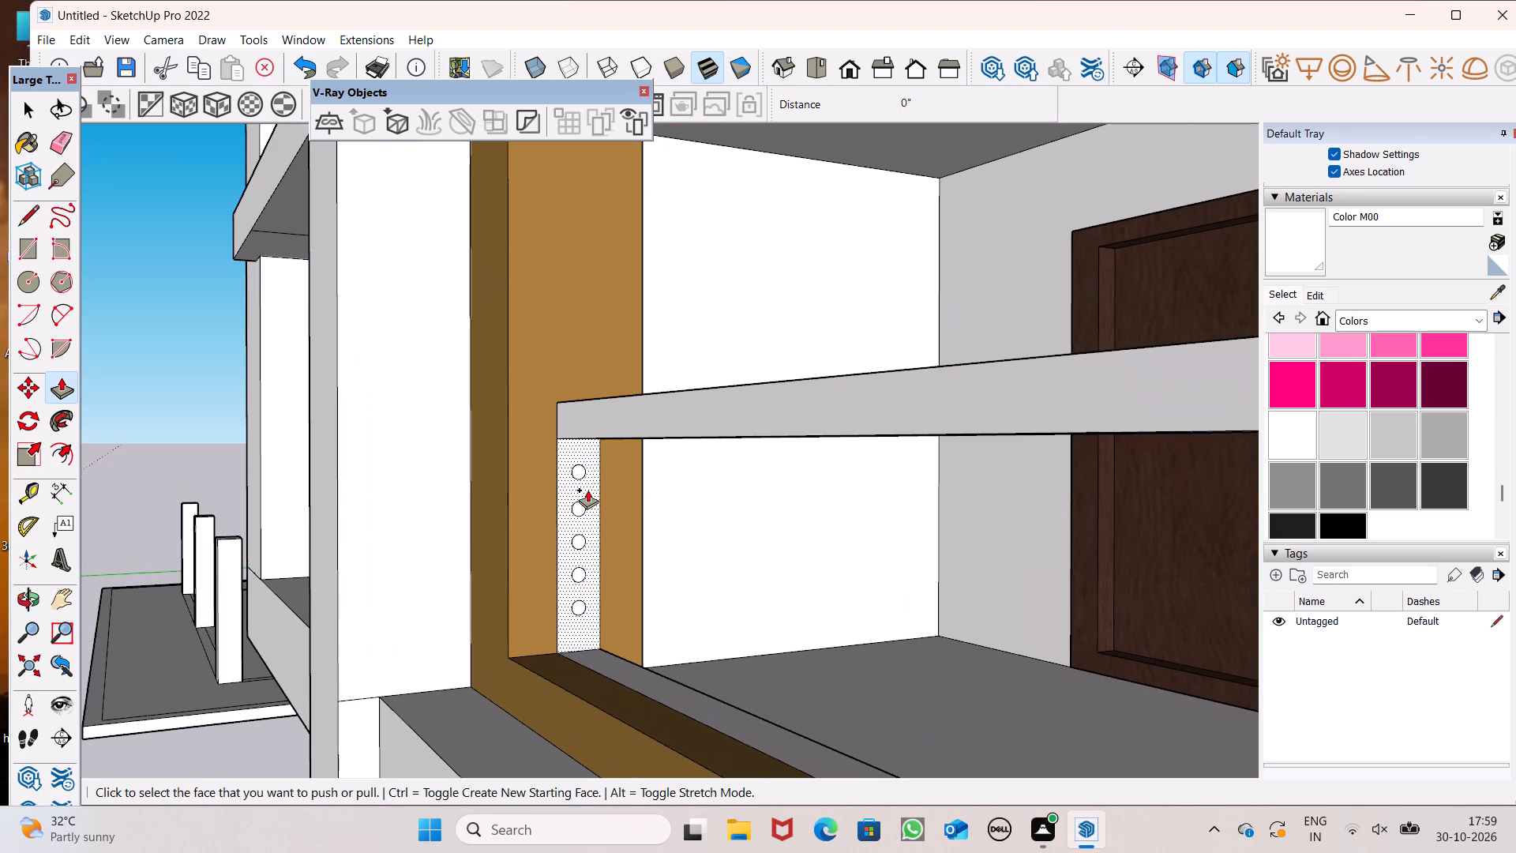
{"action": "scroll", "coordinate": [580, 462], "scroll_direction": "down", "scroll_amount": 7}
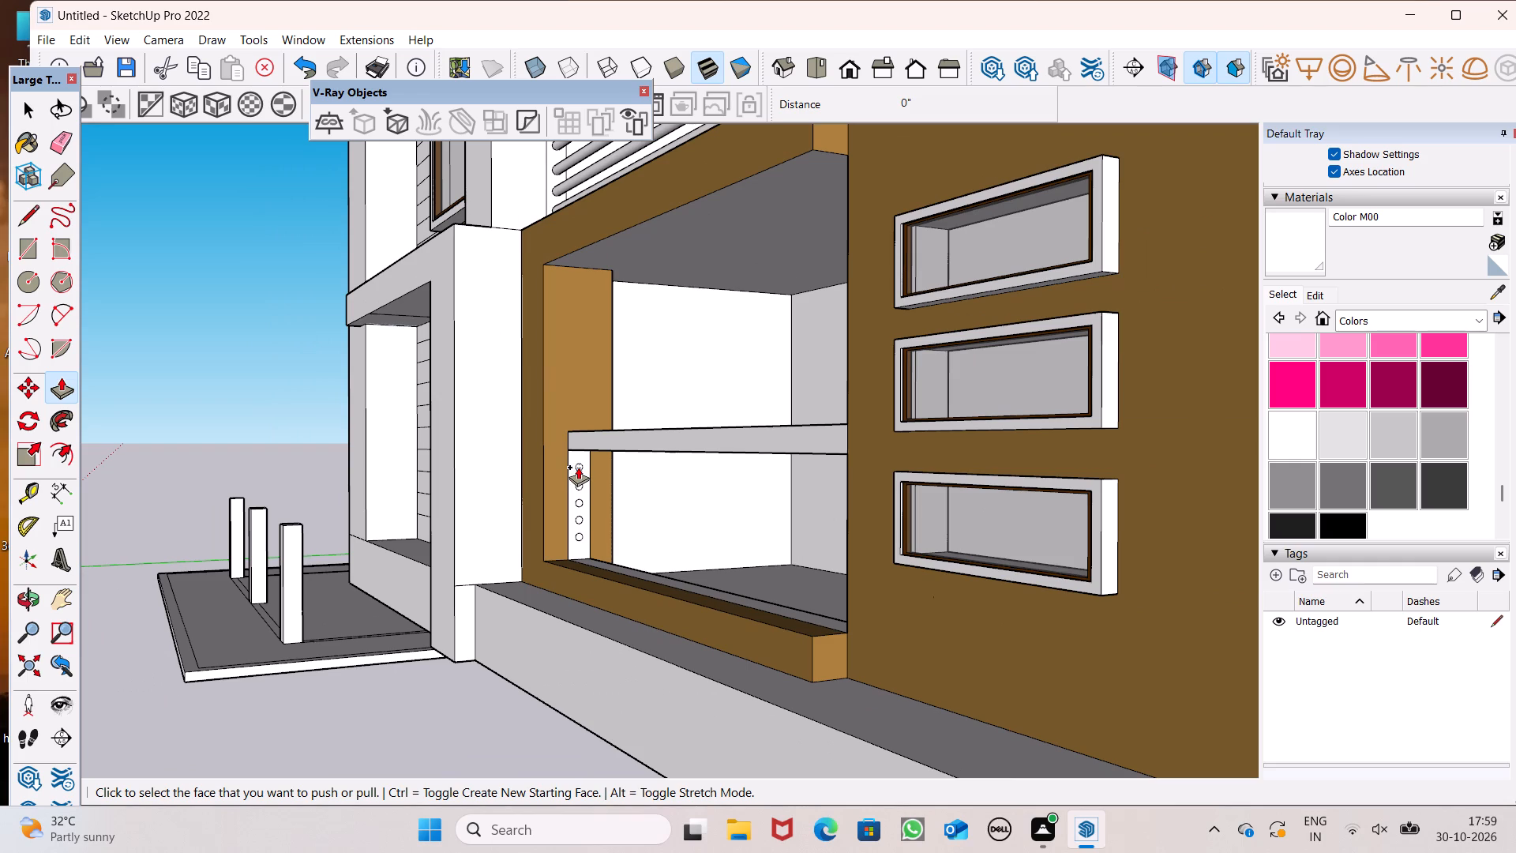
{"action": "scroll", "coordinate": [578, 467], "scroll_direction": "up", "scroll_amount": 1}
{"action": "left_click_drag", "start_coordinate": [578, 468], "coordinate": [761, 491]}
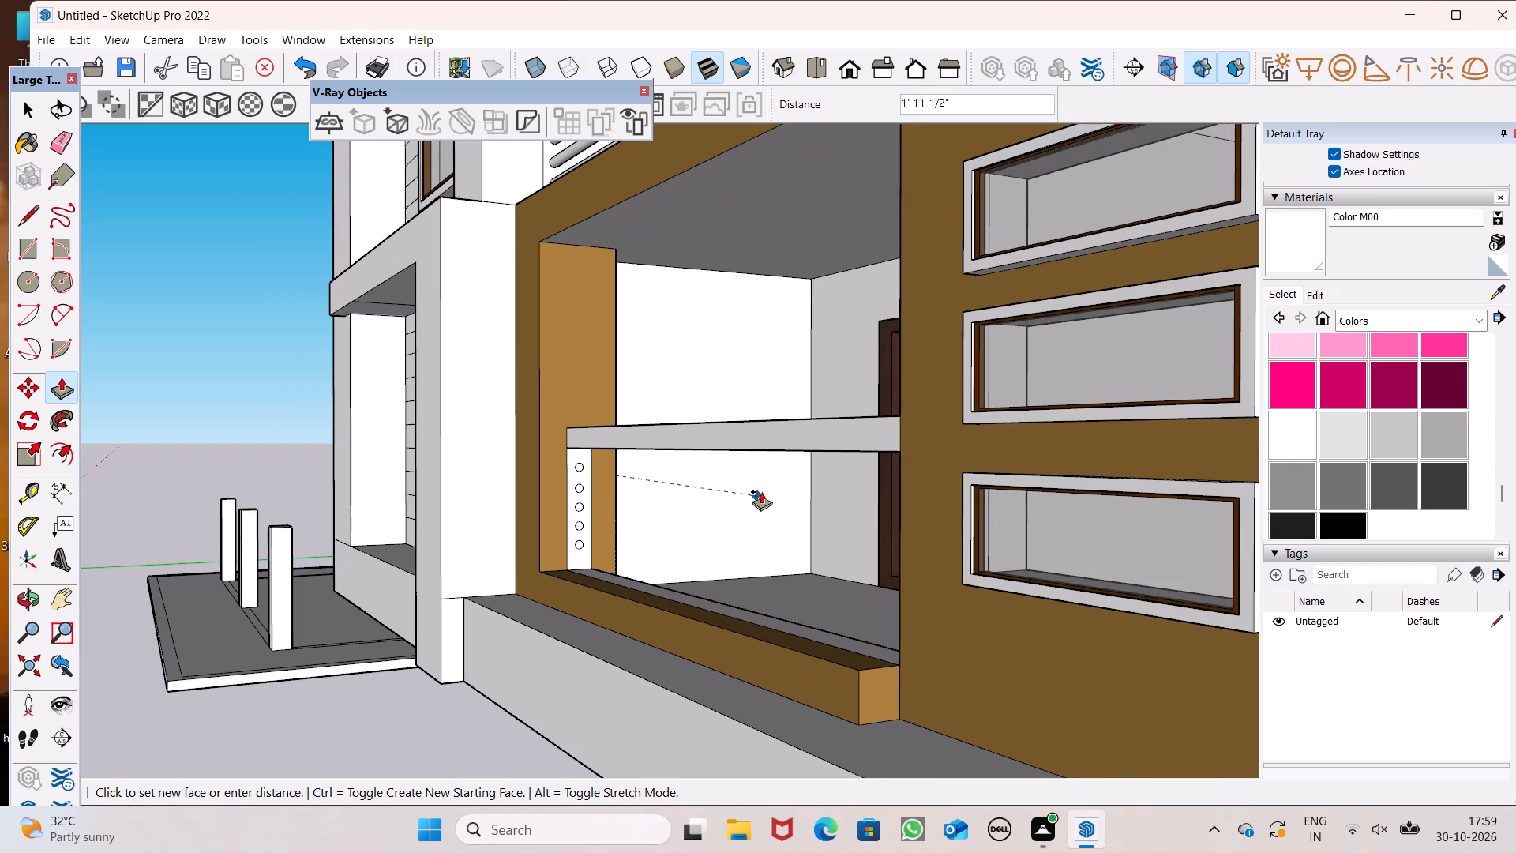
{"action": "left_click_drag", "start_coordinate": [761, 491], "coordinate": [901, 482]}
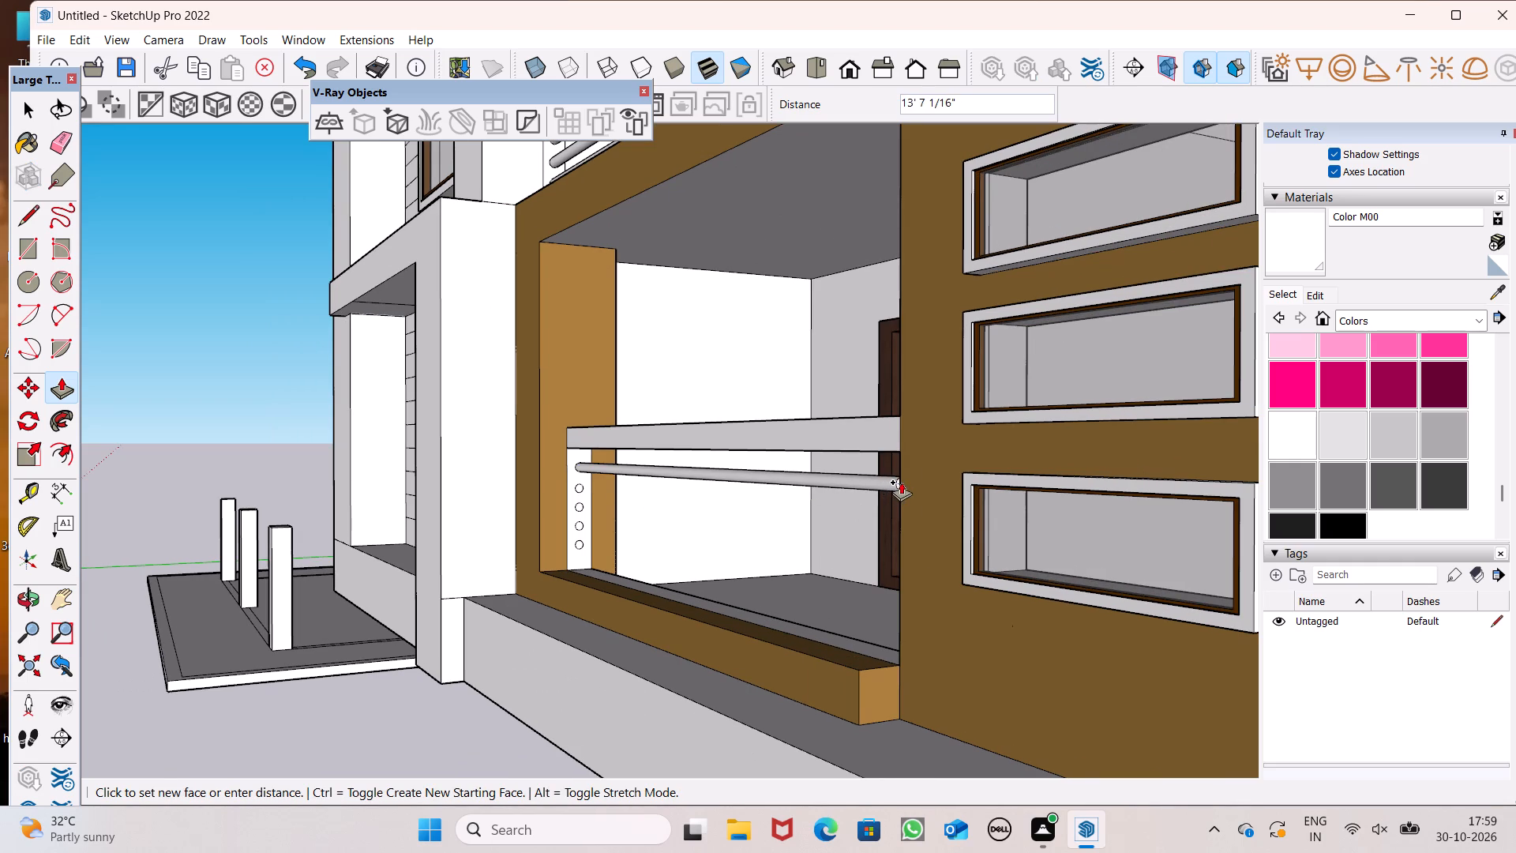
{"action": "left_click_drag", "start_coordinate": [901, 482], "coordinate": [897, 468]}
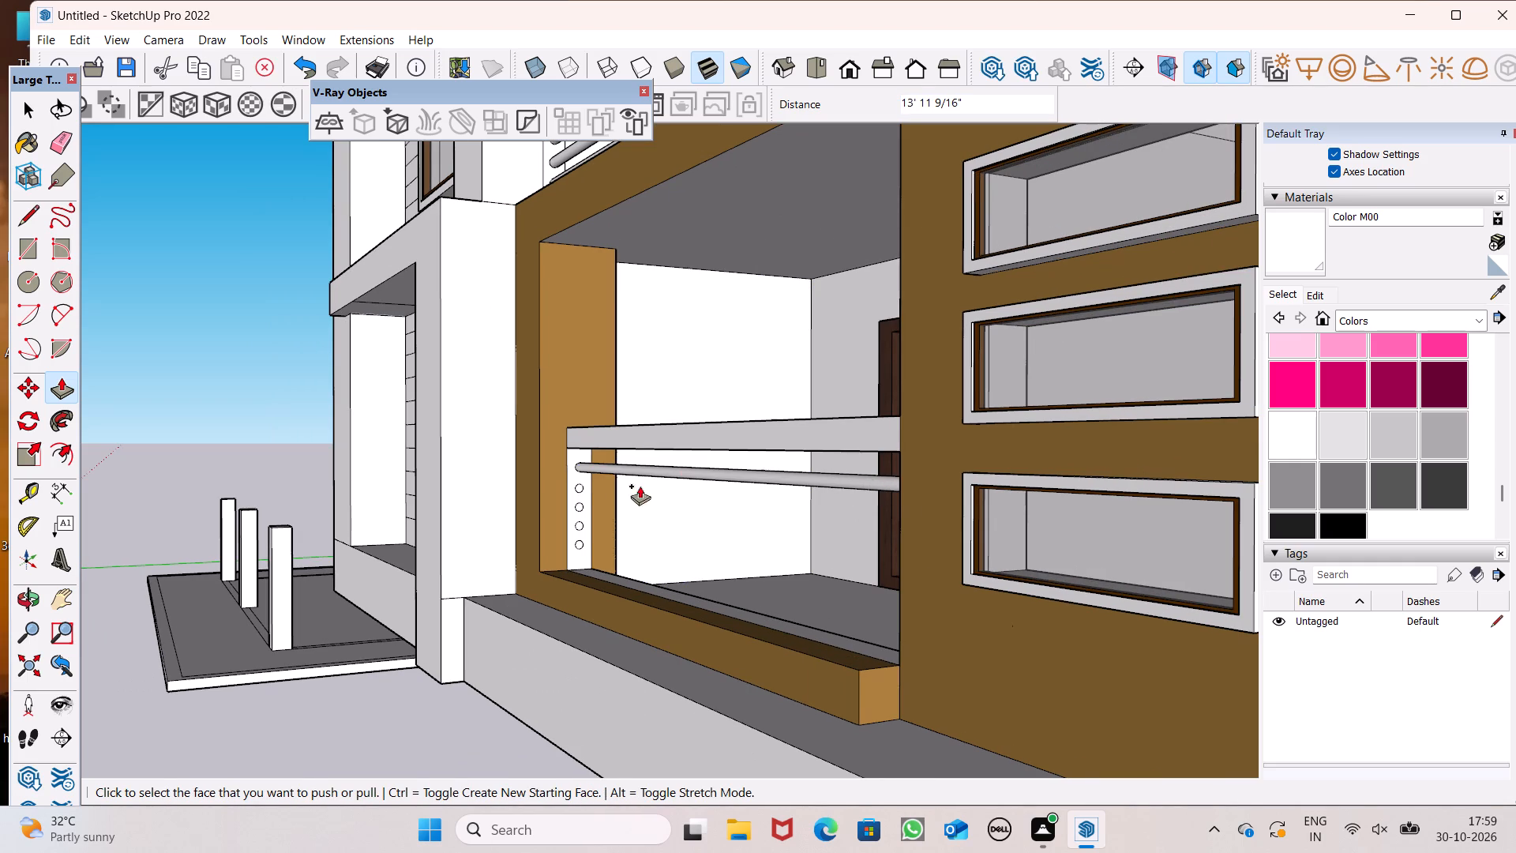
Push/Pull the second and third circles on the railing post 13' 11 9/16" across the balcony opening as rails.
{"action": "left_click_drag", "start_coordinate": [579, 487], "coordinate": [826, 520]}
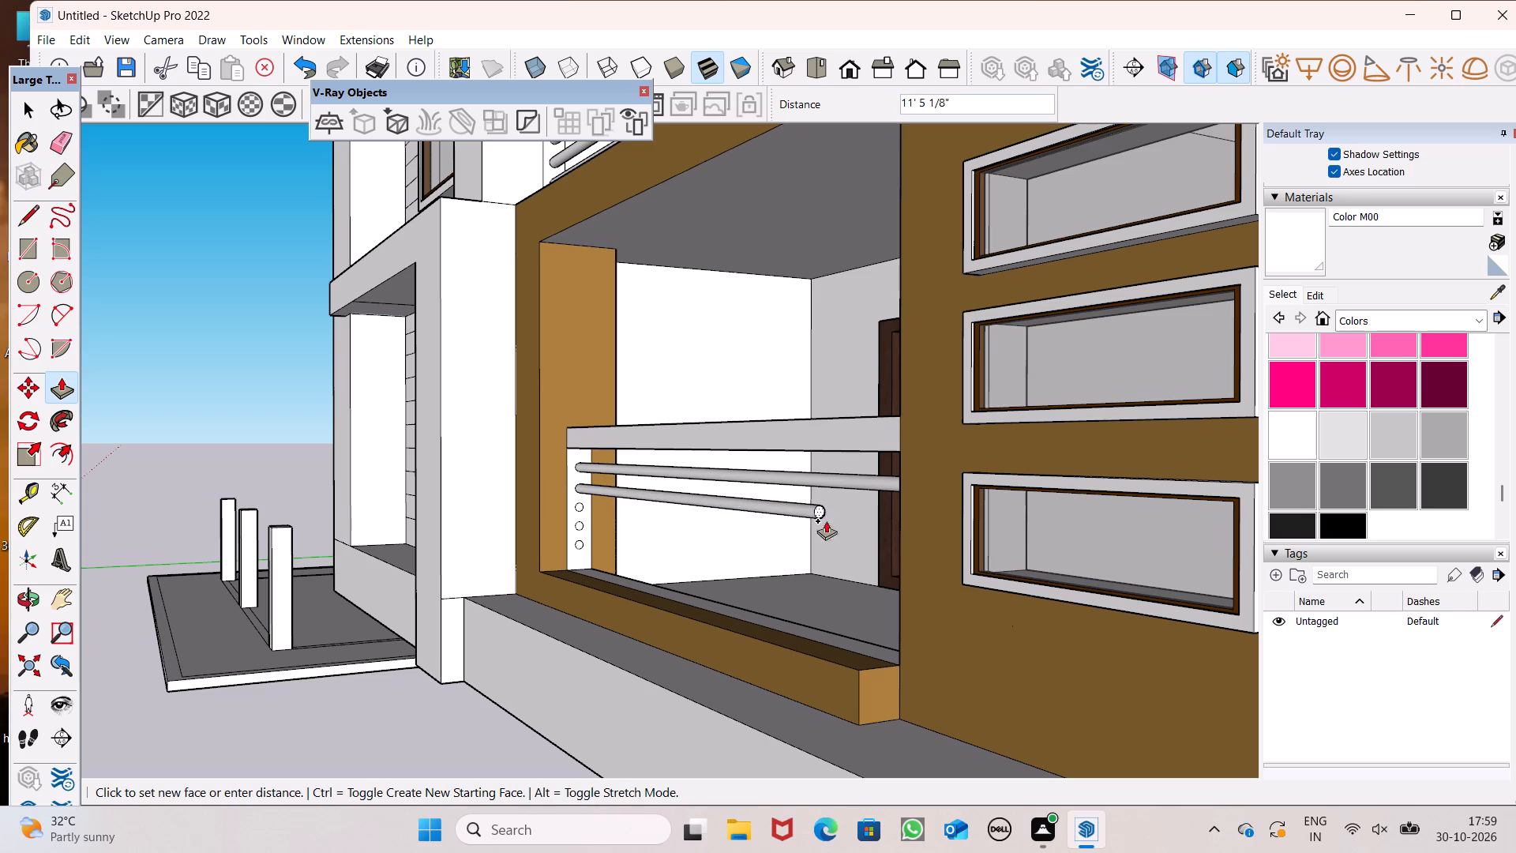
{"action": "left_click_drag", "start_coordinate": [826, 520], "coordinate": [899, 499]}
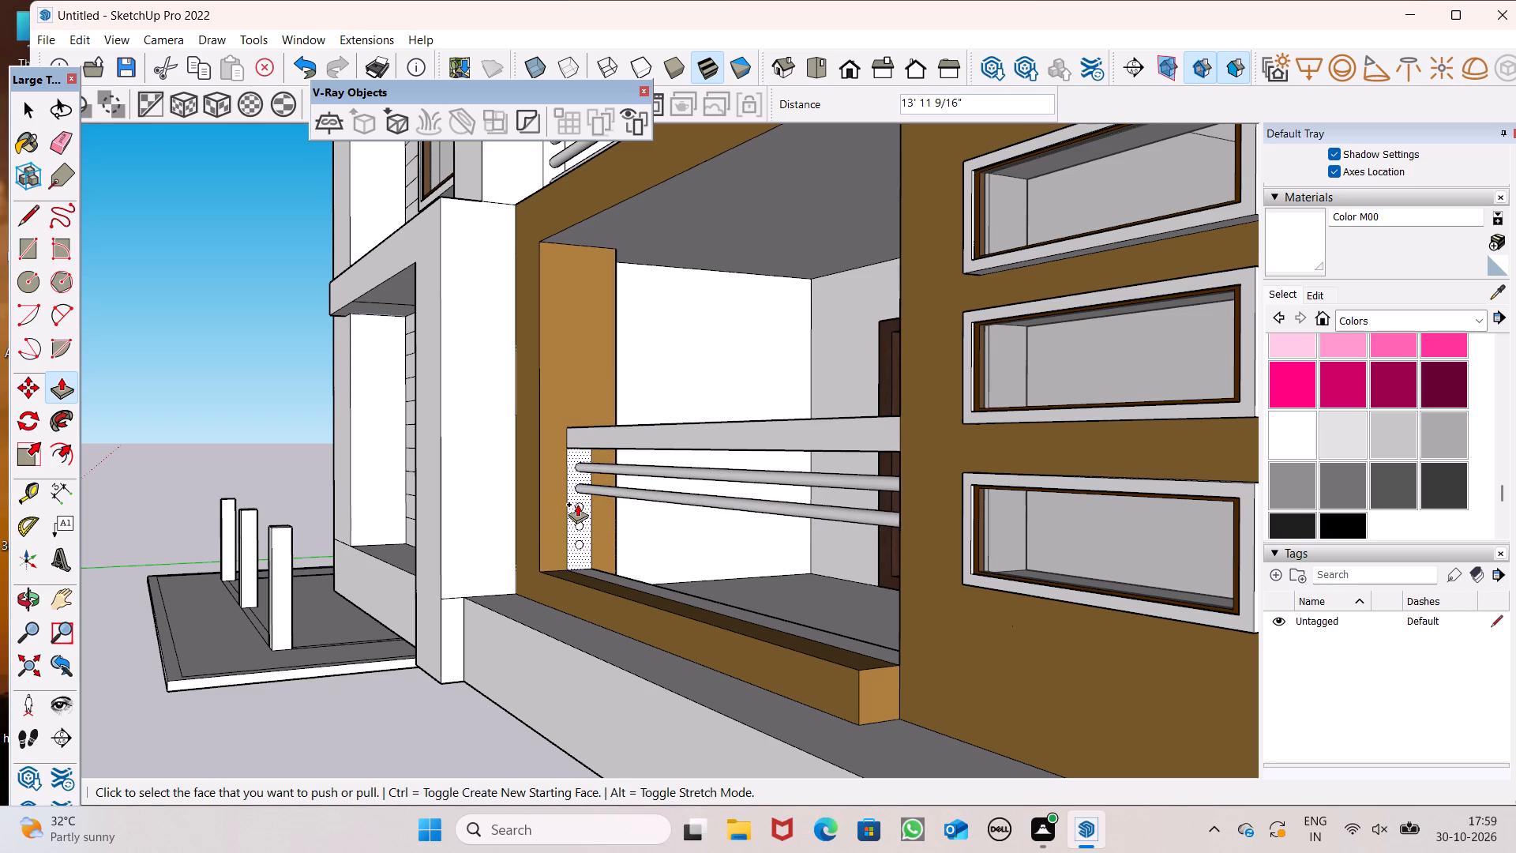
{"action": "left_click_drag", "start_coordinate": [577, 504], "coordinate": [602, 523]}
{"action": "key", "text": "ctrl+z"}
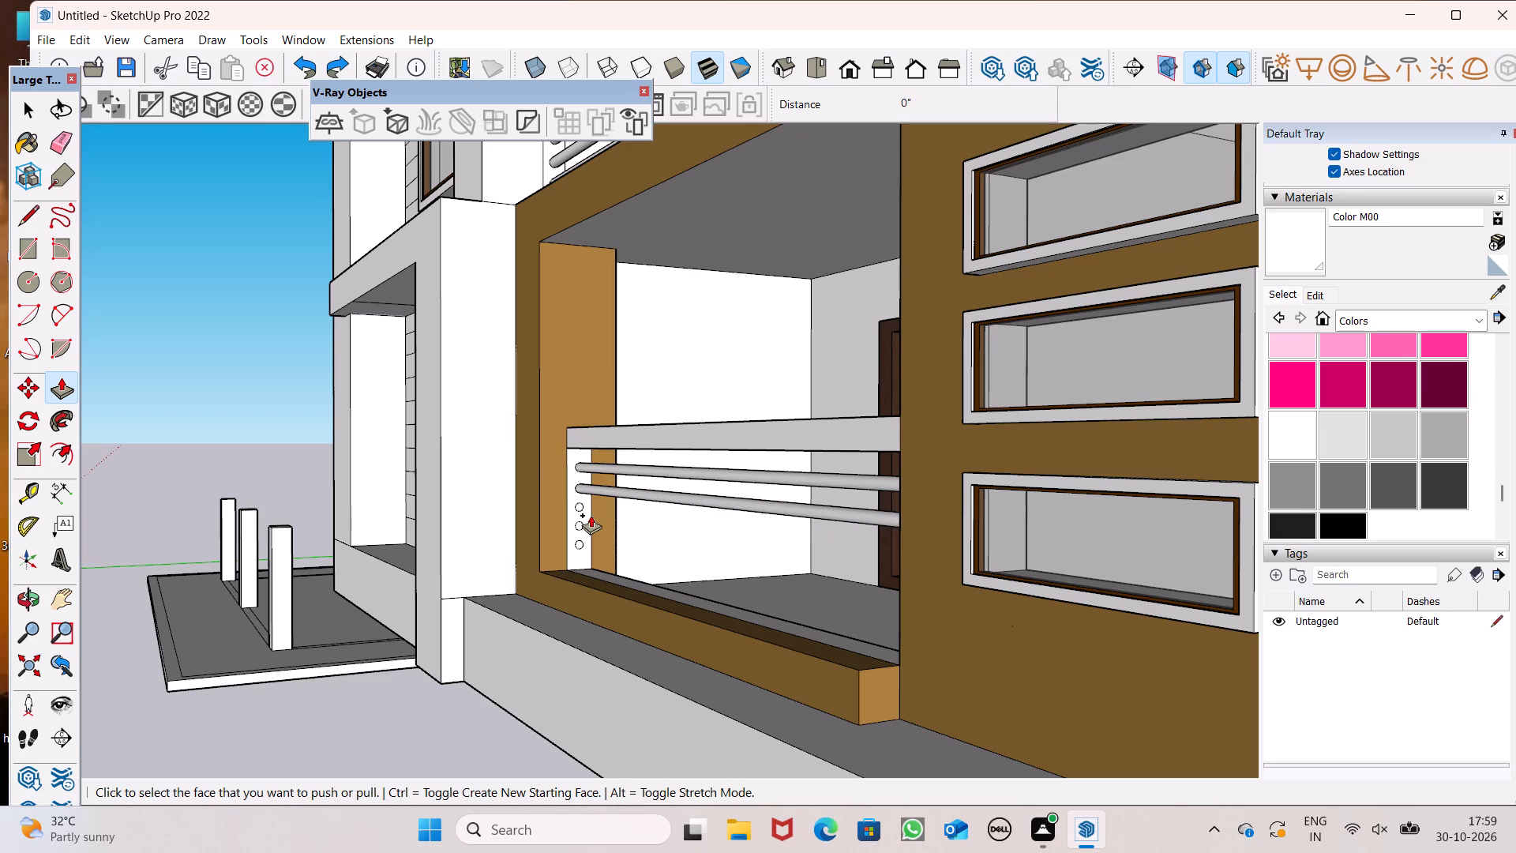
{"action": "left_click_drag", "start_coordinate": [576, 506], "coordinate": [766, 566]}
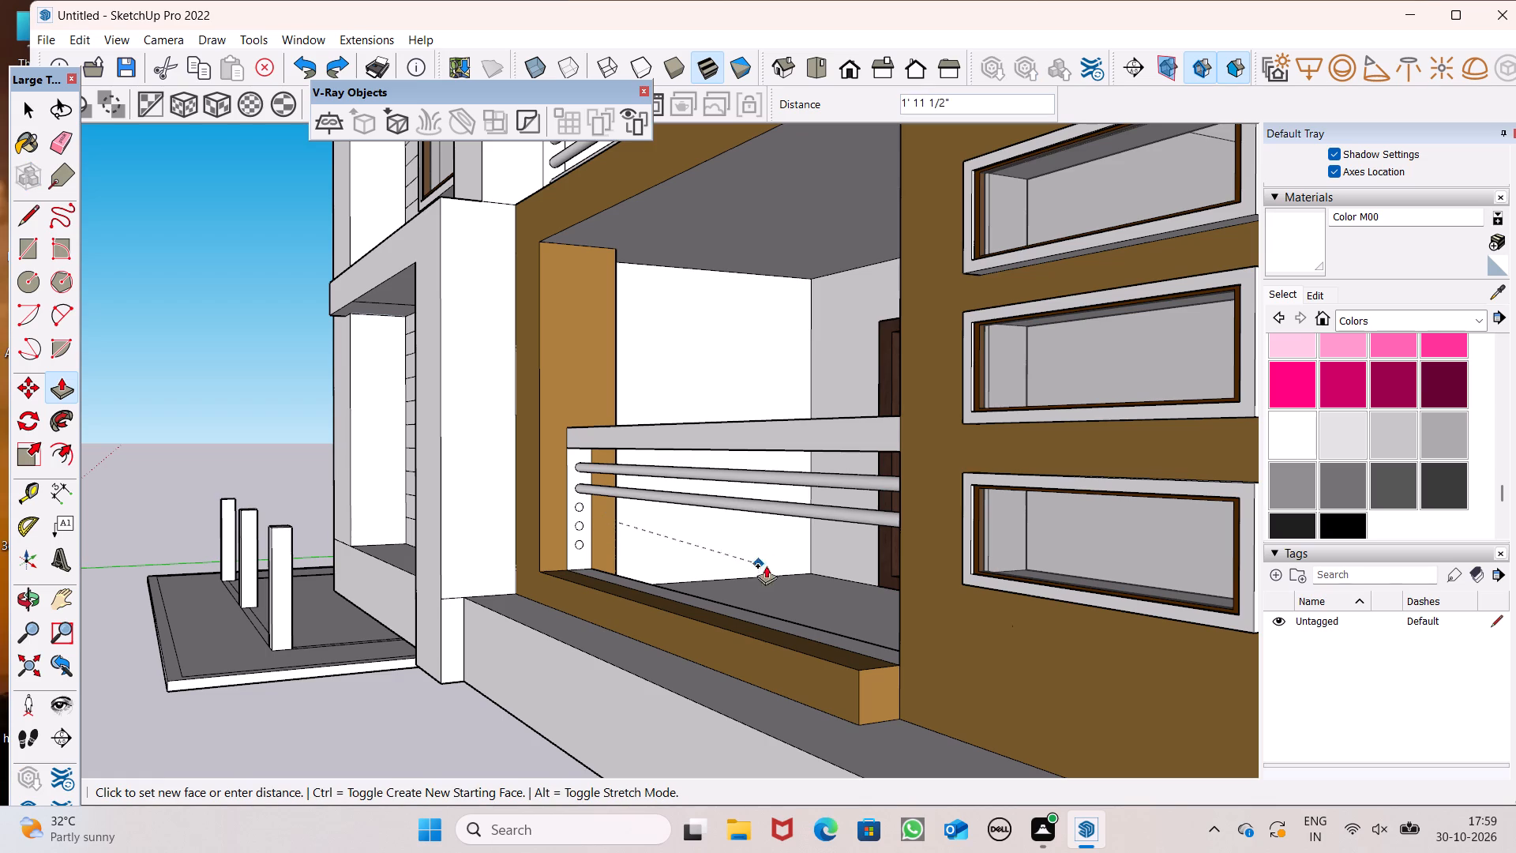
{"action": "left_click_drag", "start_coordinate": [766, 566], "coordinate": [902, 542]}
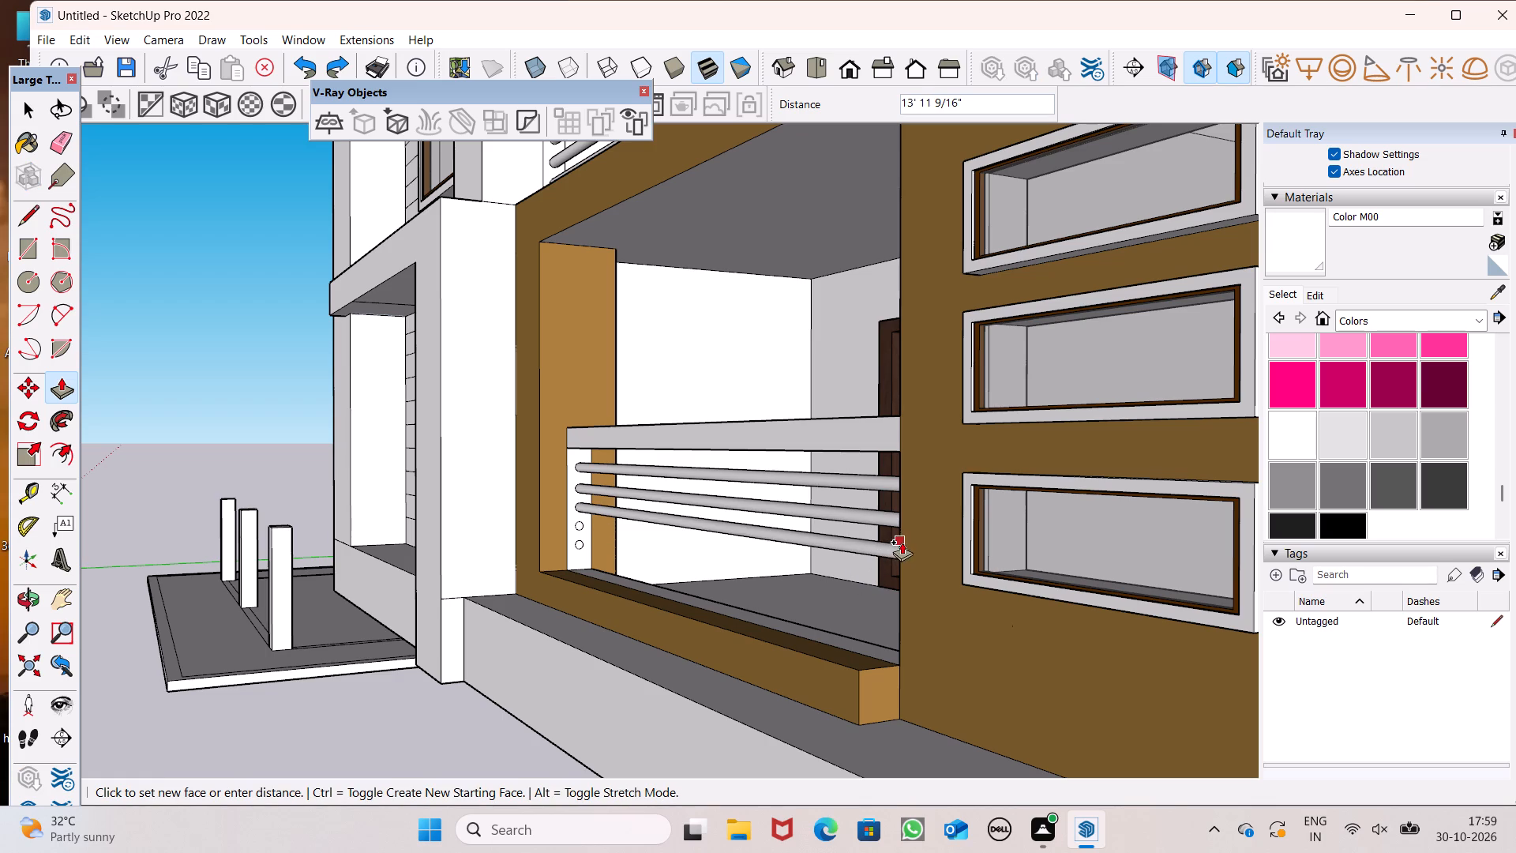
{"action": "left_click_drag", "start_coordinate": [902, 542], "coordinate": [902, 541]}
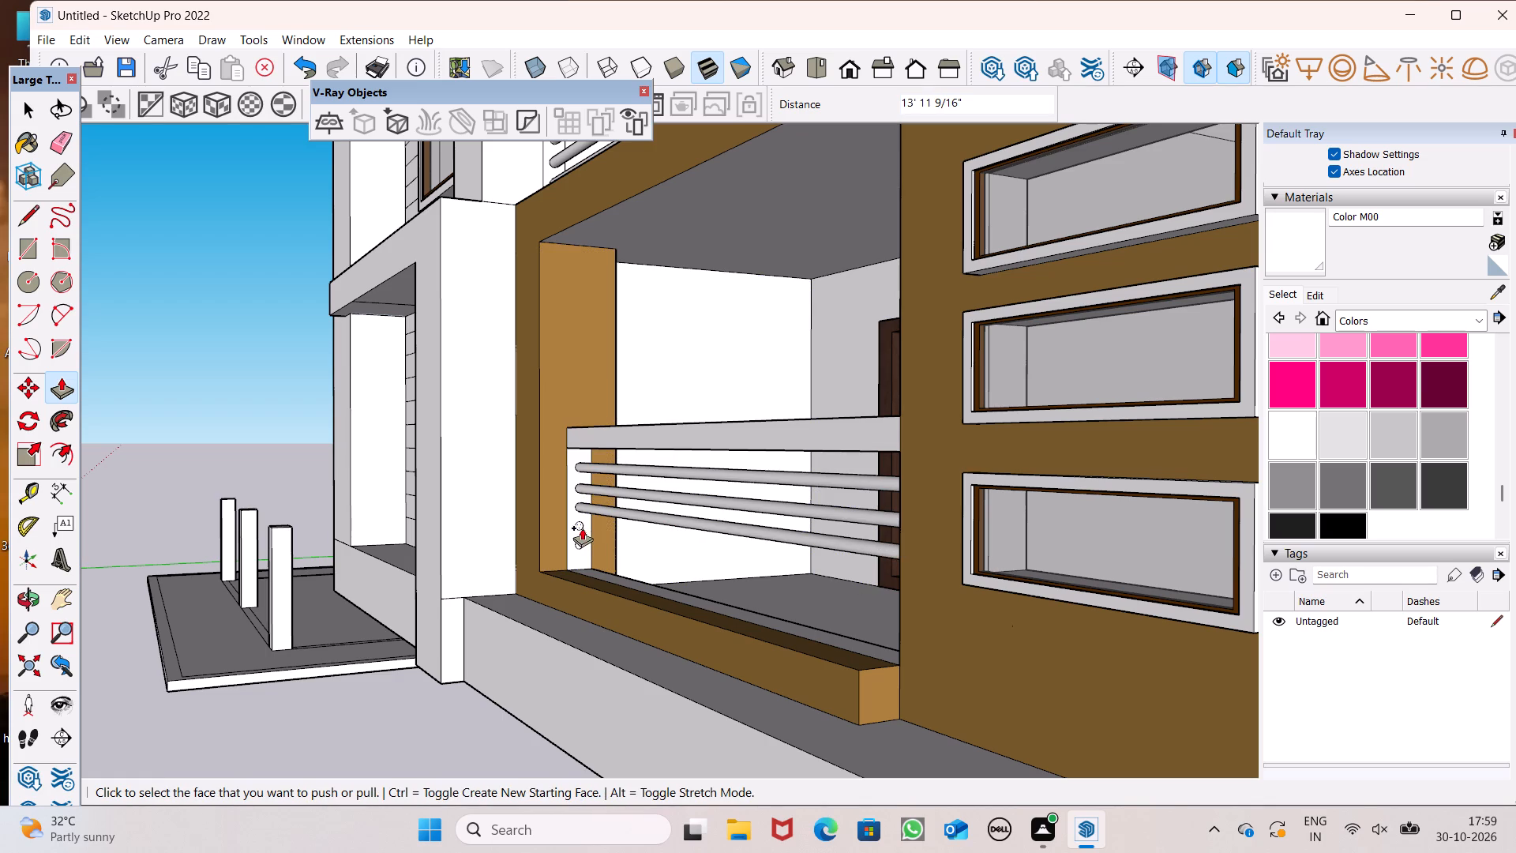
Push/Pull the fourth and fifth circles on the railing post across the opening, 13' 11 9/16" to match the rails above.
{"action": "left_click_drag", "start_coordinate": [577, 525], "coordinate": [895, 585]}
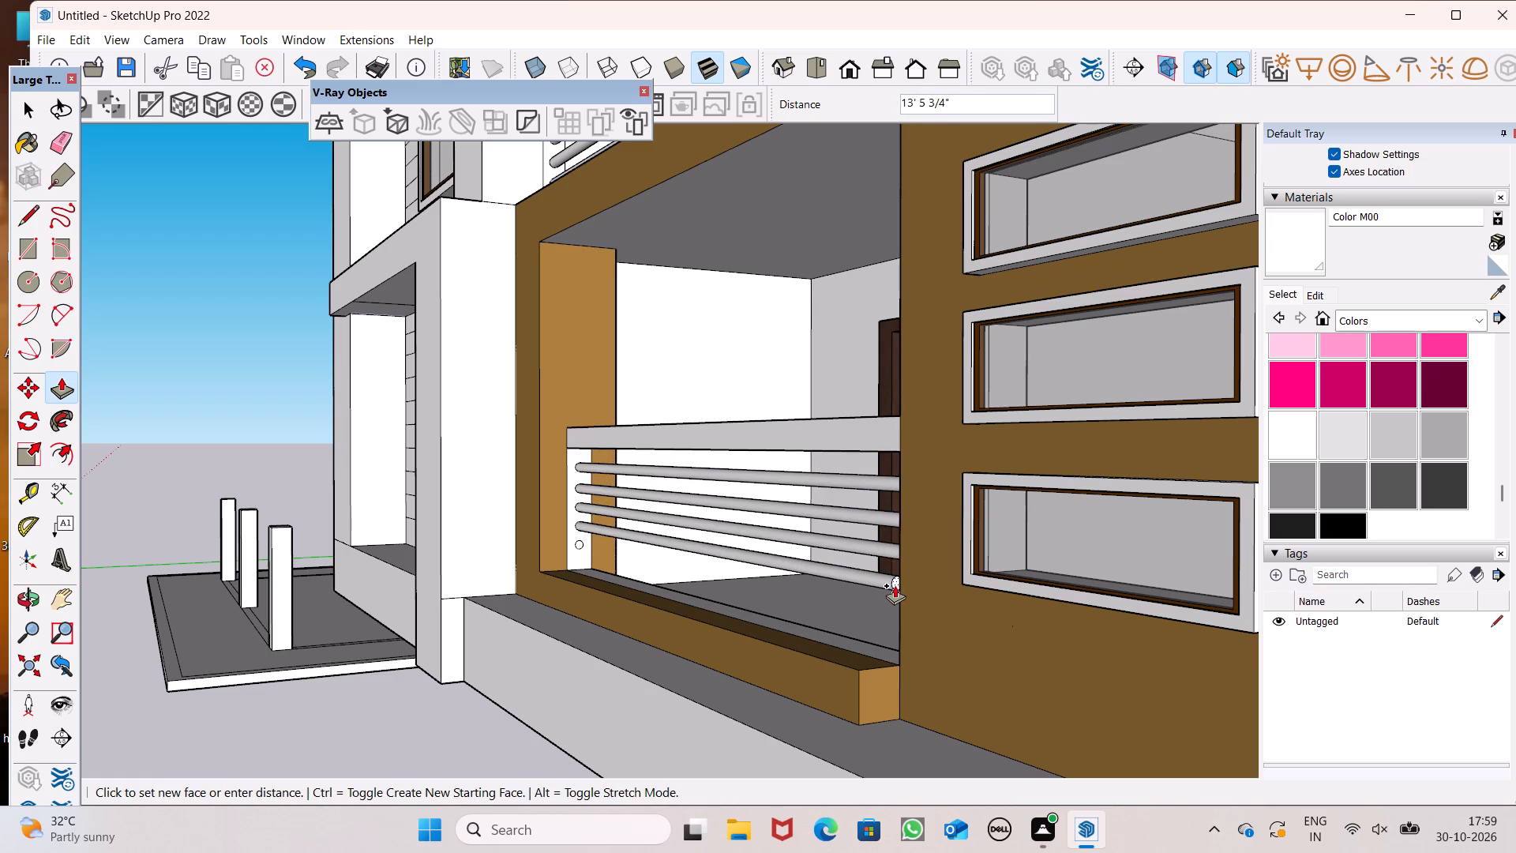
{"action": "left_click_drag", "start_coordinate": [895, 585], "coordinate": [902, 569]}
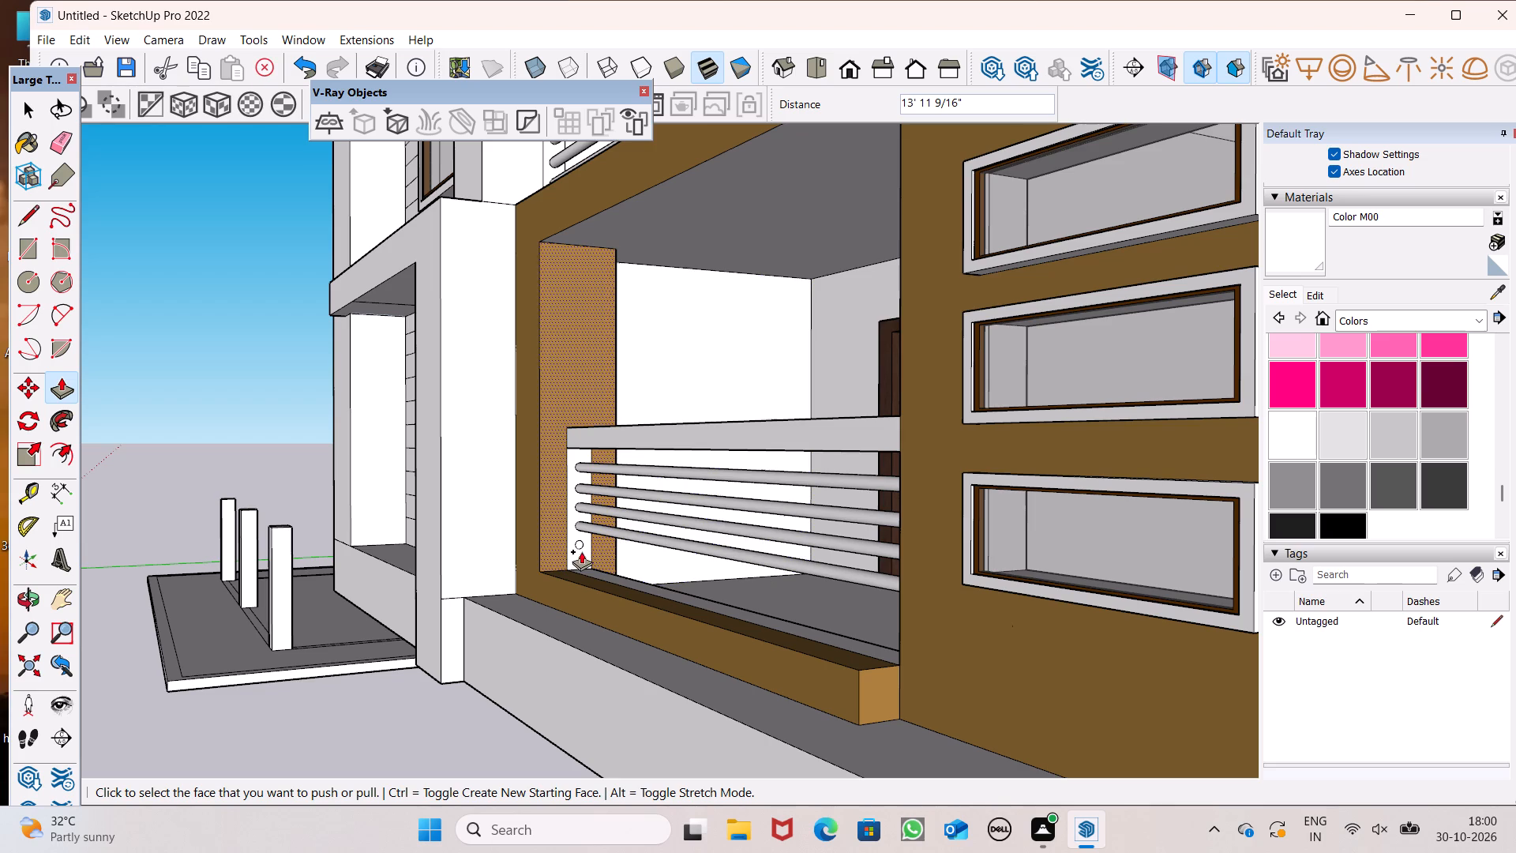
{"action": "left_click", "coordinate": [576, 543]}
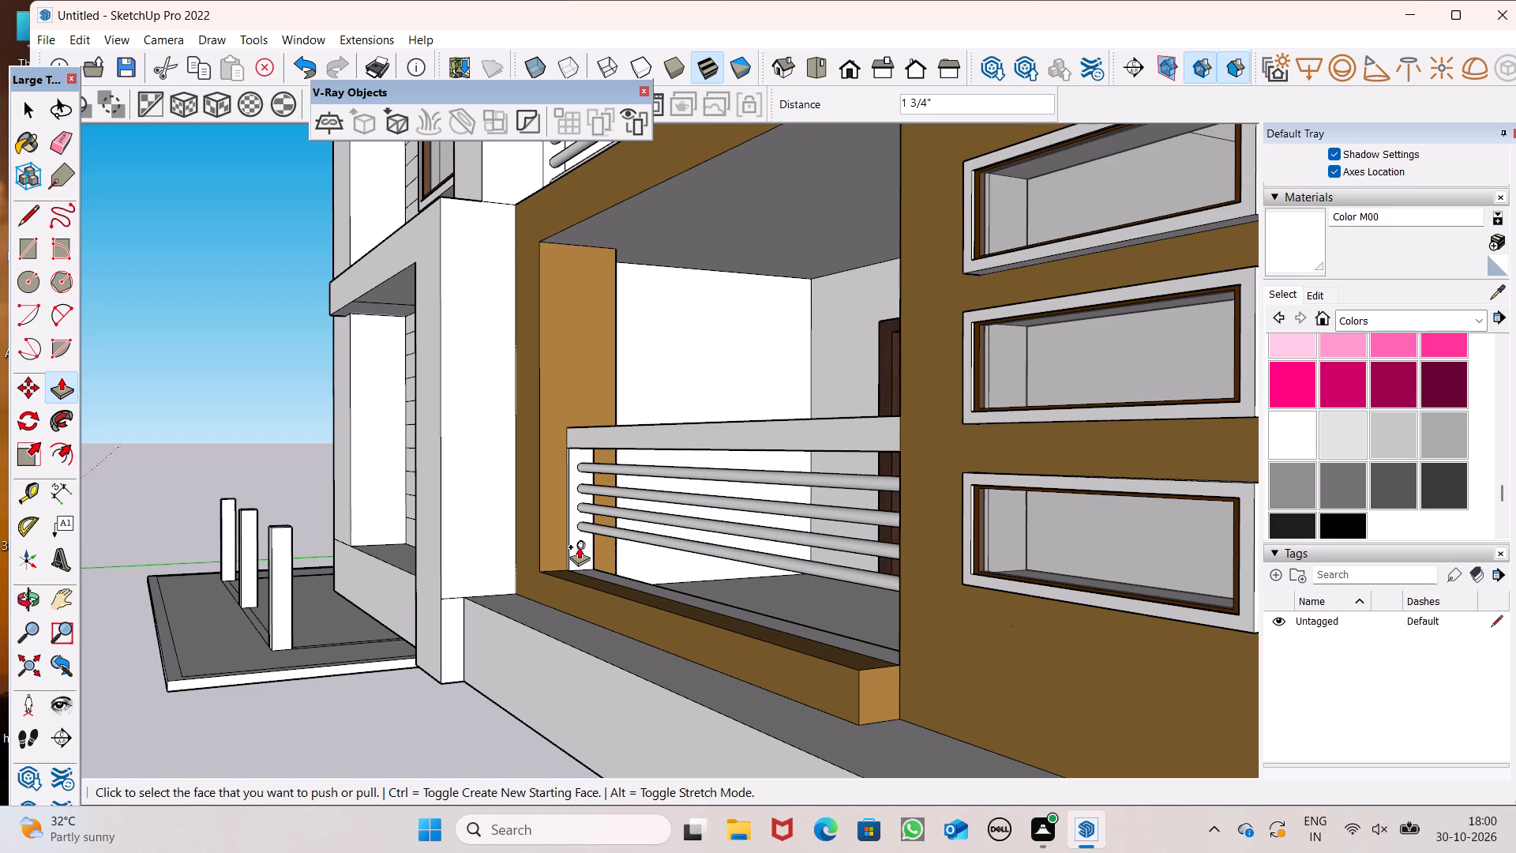
{"action": "key", "text": "ctrl+z"}
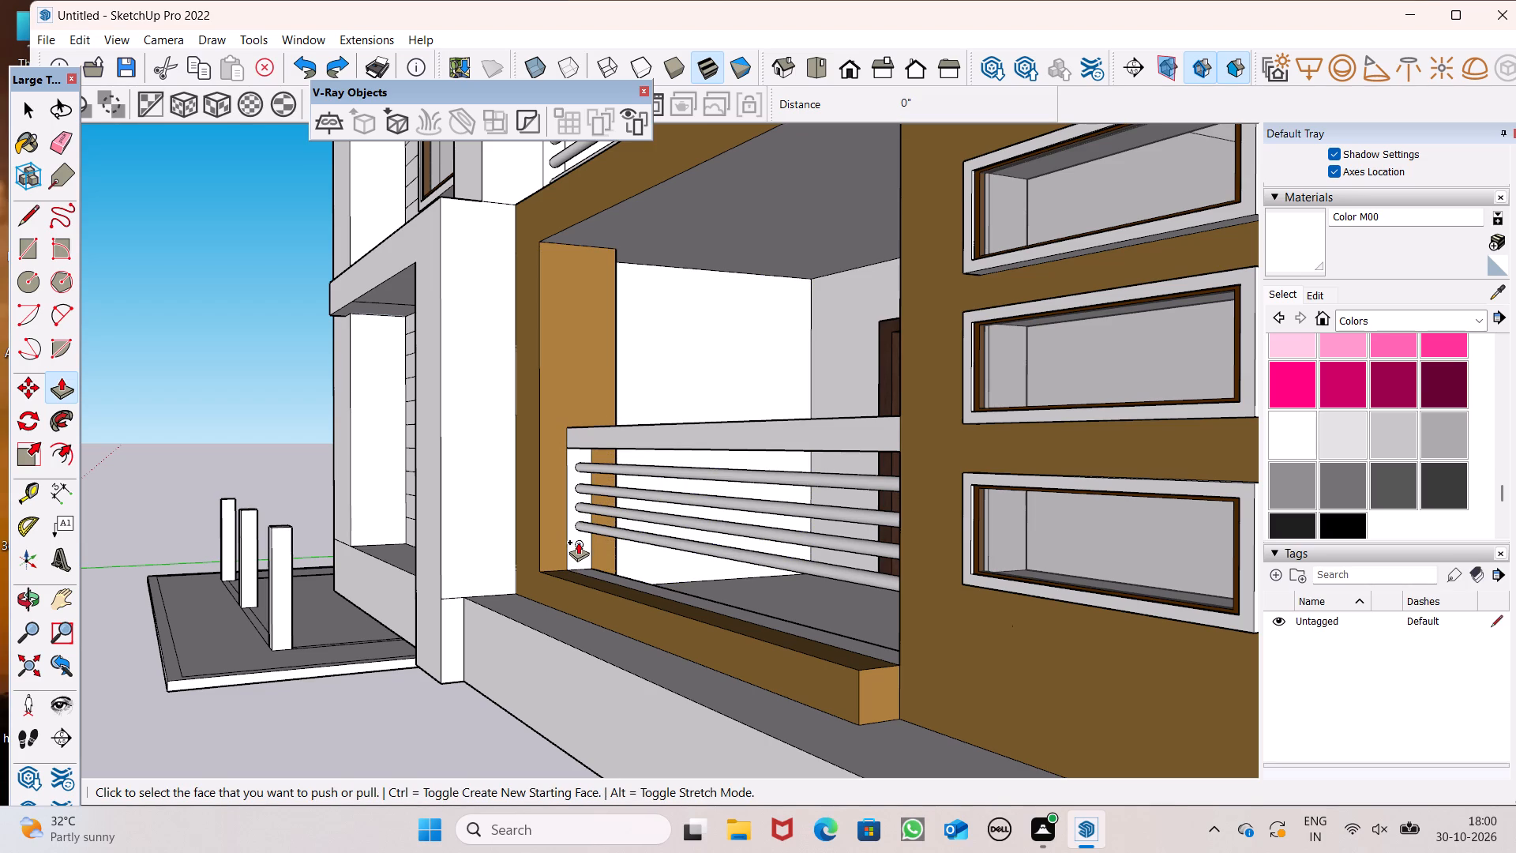
{"action": "left_click_drag", "start_coordinate": [578, 542], "coordinate": [903, 607]}
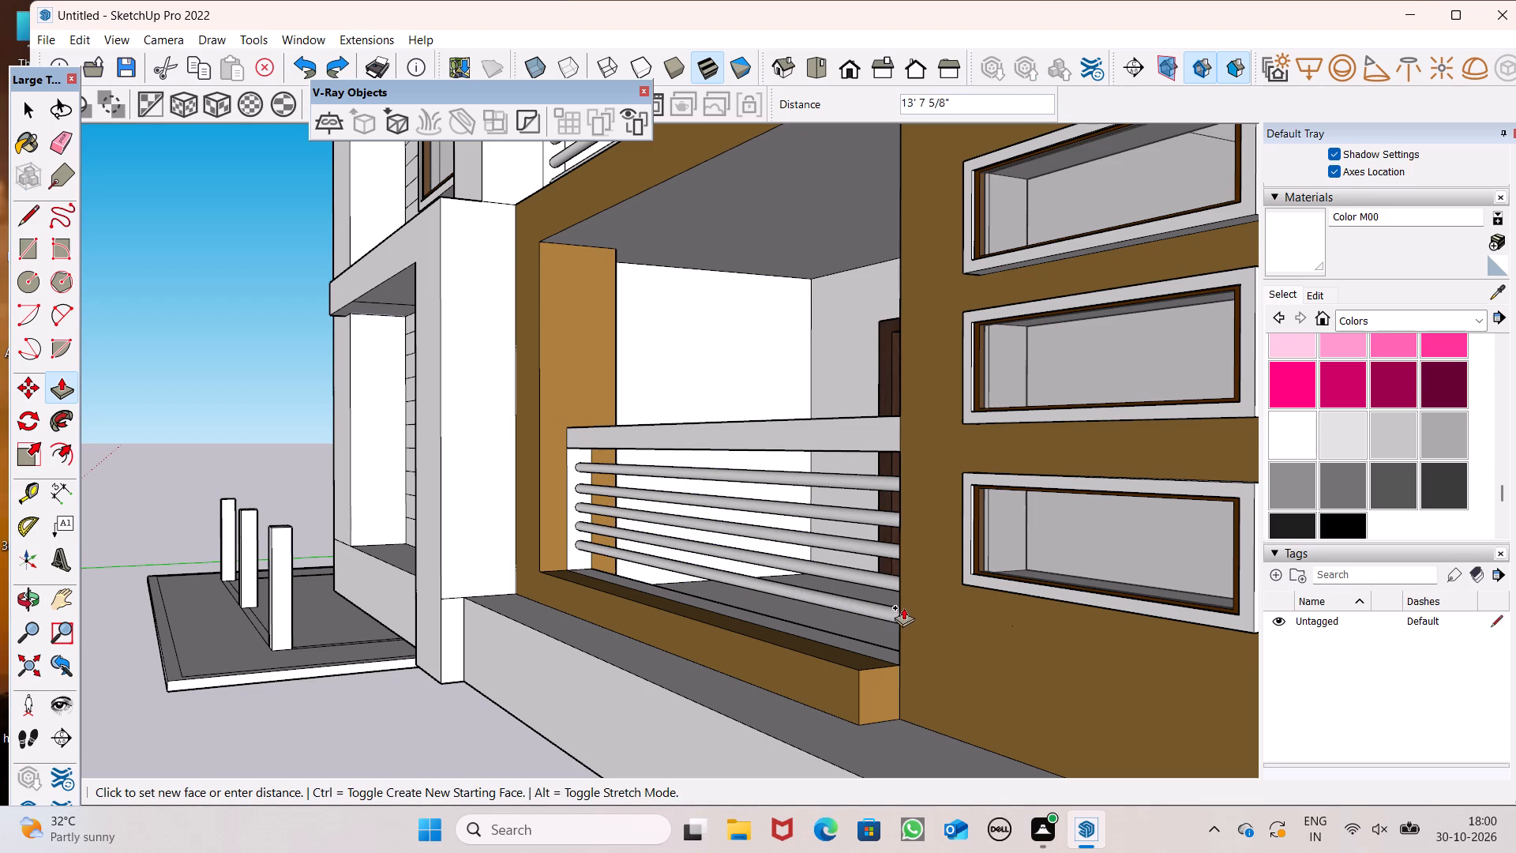
{"action": "left_click_drag", "start_coordinate": [903, 607], "coordinate": [903, 599]}
Review the ground-floor balcony railing and the building's front and side facades.
{"action": "scroll", "coordinate": [906, 525], "scroll_direction": "down", "scroll_amount": 5}
{"action": "middle_click_drag", "start_coordinate": [884, 569], "coordinate": [1450, 646]}
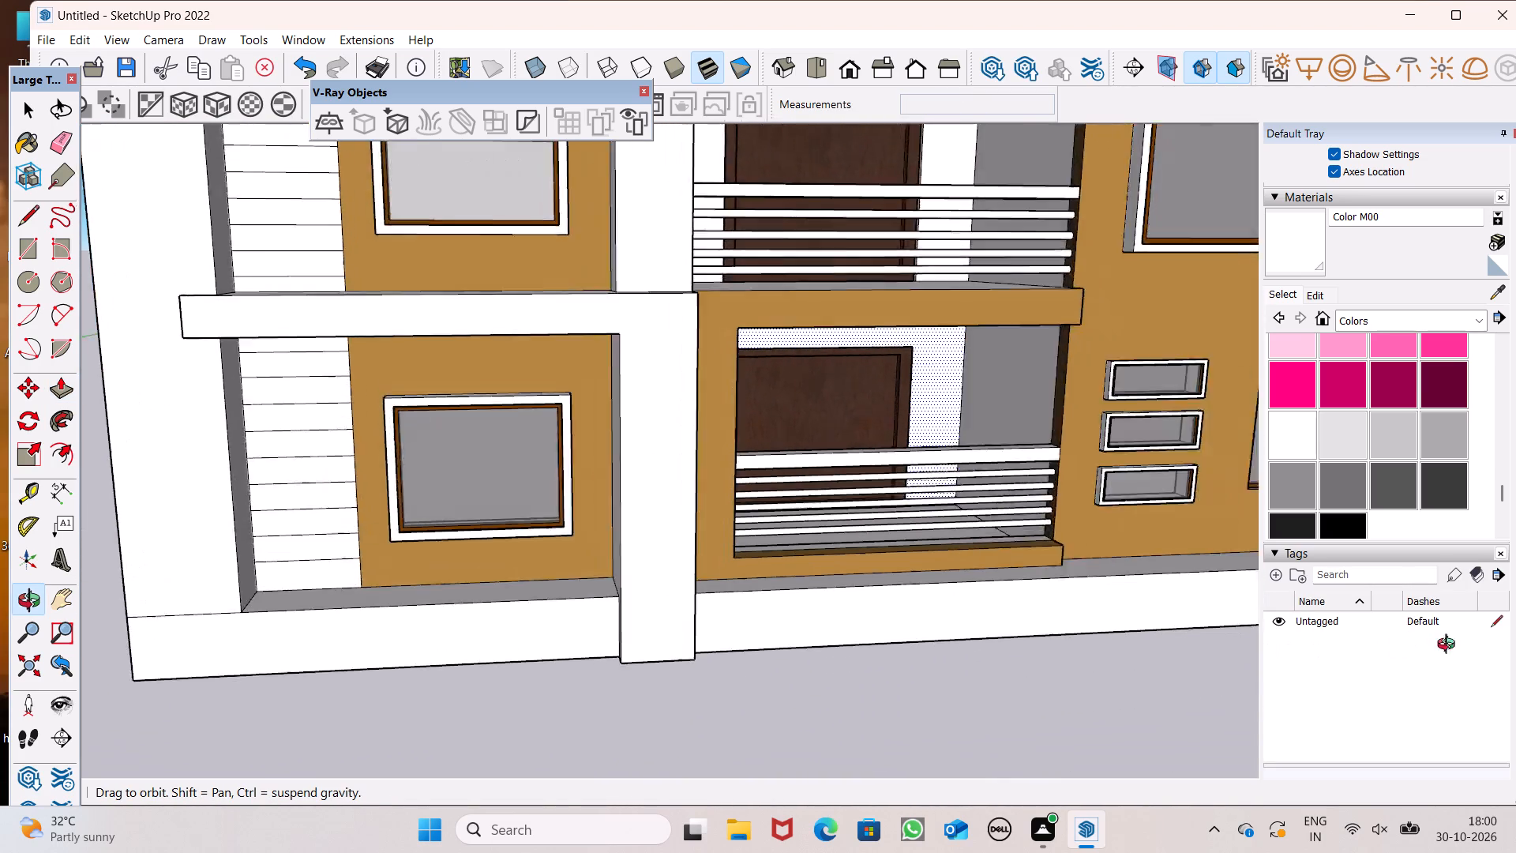
{"action": "middle_click_drag", "start_coordinate": [1450, 646], "coordinate": [1490, 549]}
{"action": "scroll", "coordinate": [735, 471], "scroll_direction": "down", "scroll_amount": 1}
{"action": "middle_click_drag", "start_coordinate": [862, 517], "coordinate": [653, 547]}
{"action": "scroll", "coordinate": [655, 549], "scroll_direction": "up", "scroll_amount": 1}
{"action": "scroll", "coordinate": [675, 490], "scroll_direction": "down", "scroll_amount": 8}
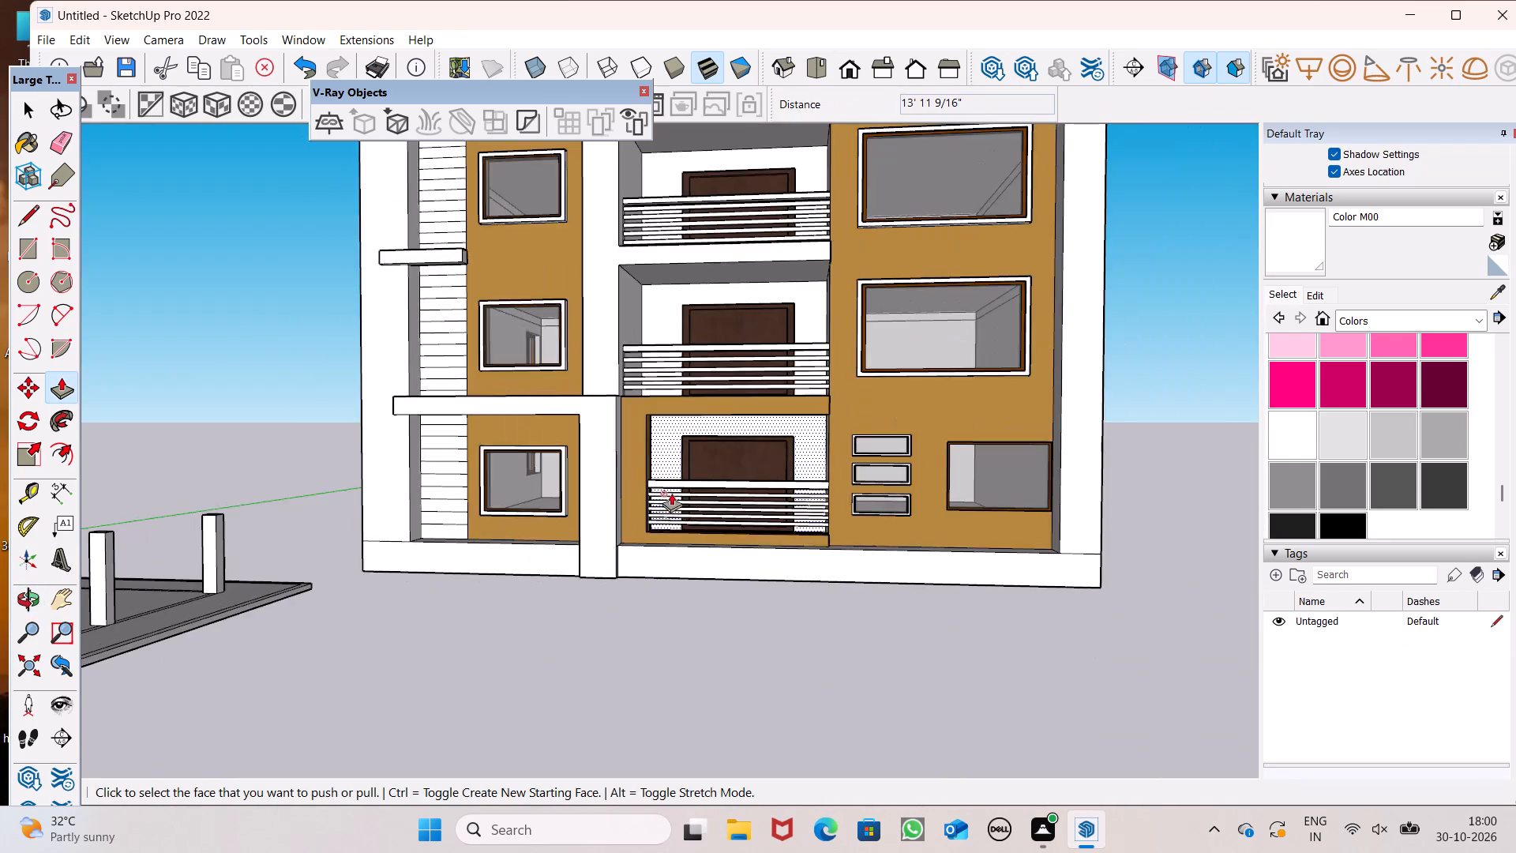
{"action": "scroll", "coordinate": [671, 493], "scroll_direction": "down", "scroll_amount": 7}
{"action": "middle_click_drag", "start_coordinate": [785, 520], "coordinate": [614, 613]}
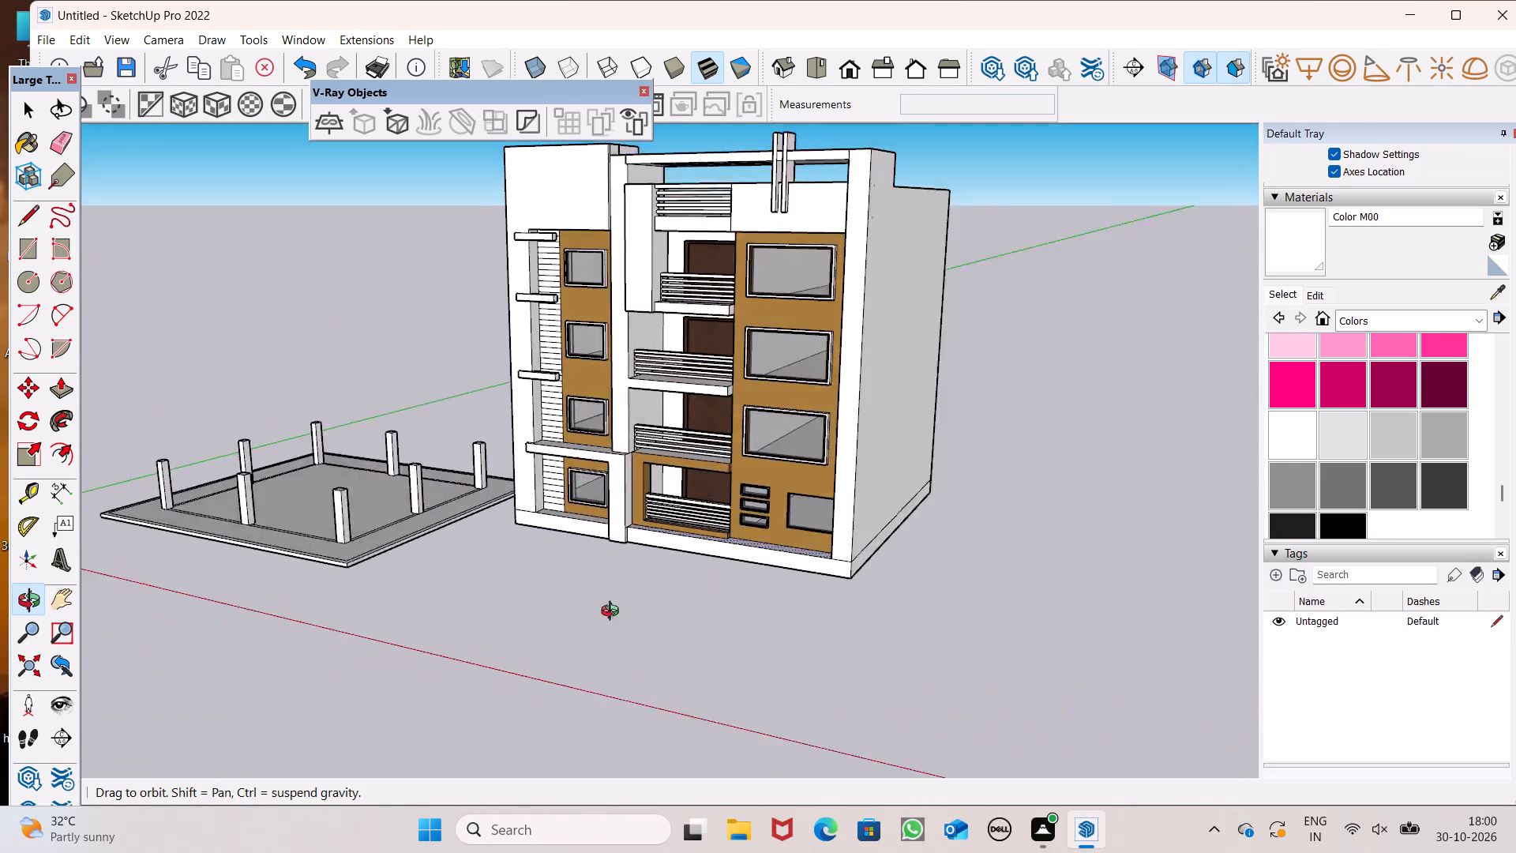
{"action": "middle_click_drag", "start_coordinate": [614, 613], "coordinate": [1107, 574]}
{"action": "middle_click_drag", "start_coordinate": [718, 521], "coordinate": [1089, 581]}
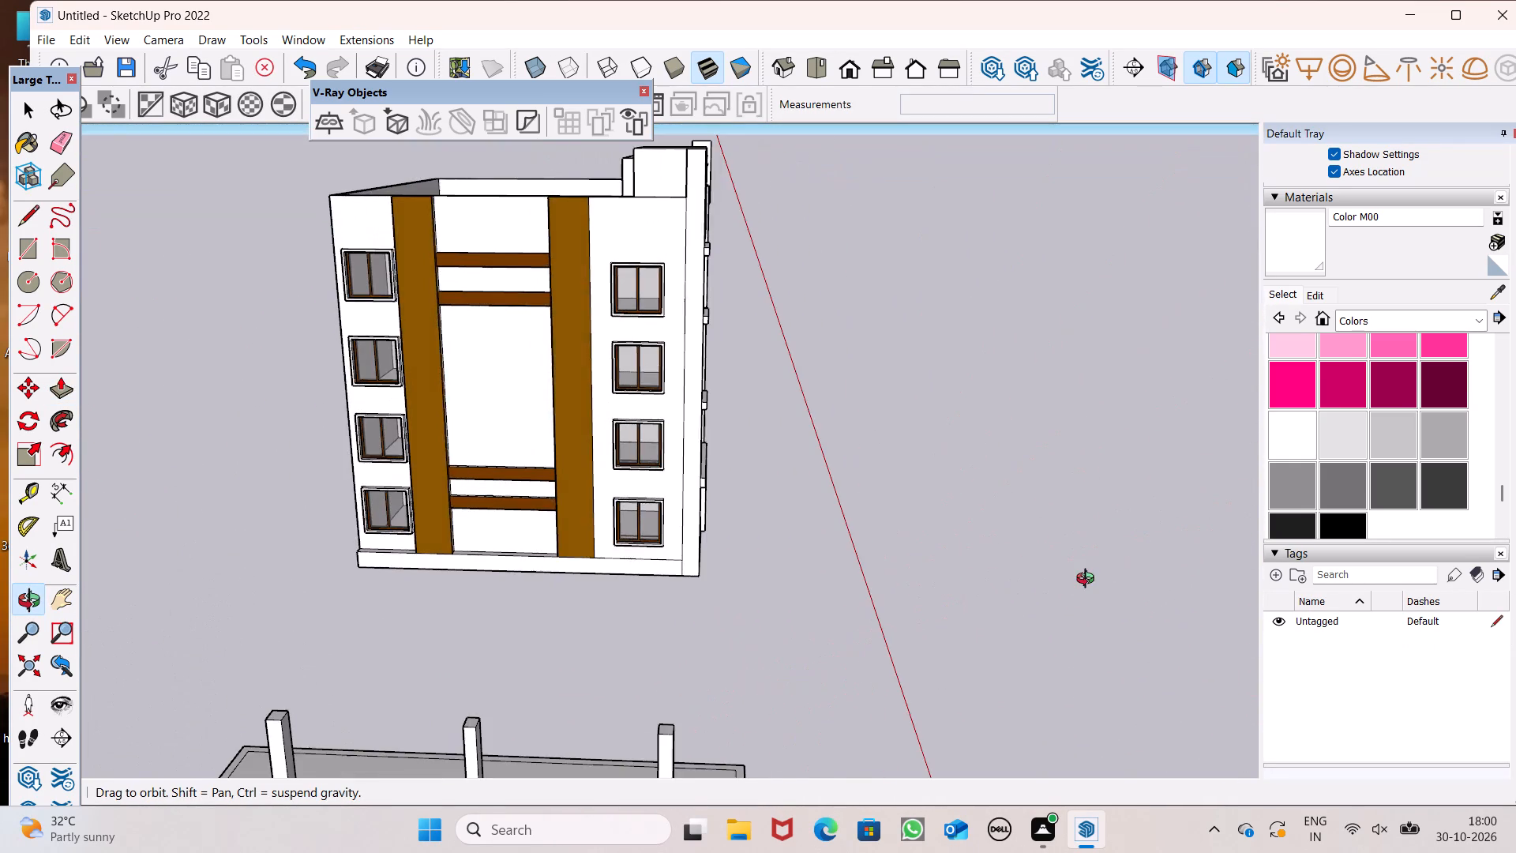
{"action": "middle_click_drag", "start_coordinate": [1089, 581], "coordinate": [282, 573]}
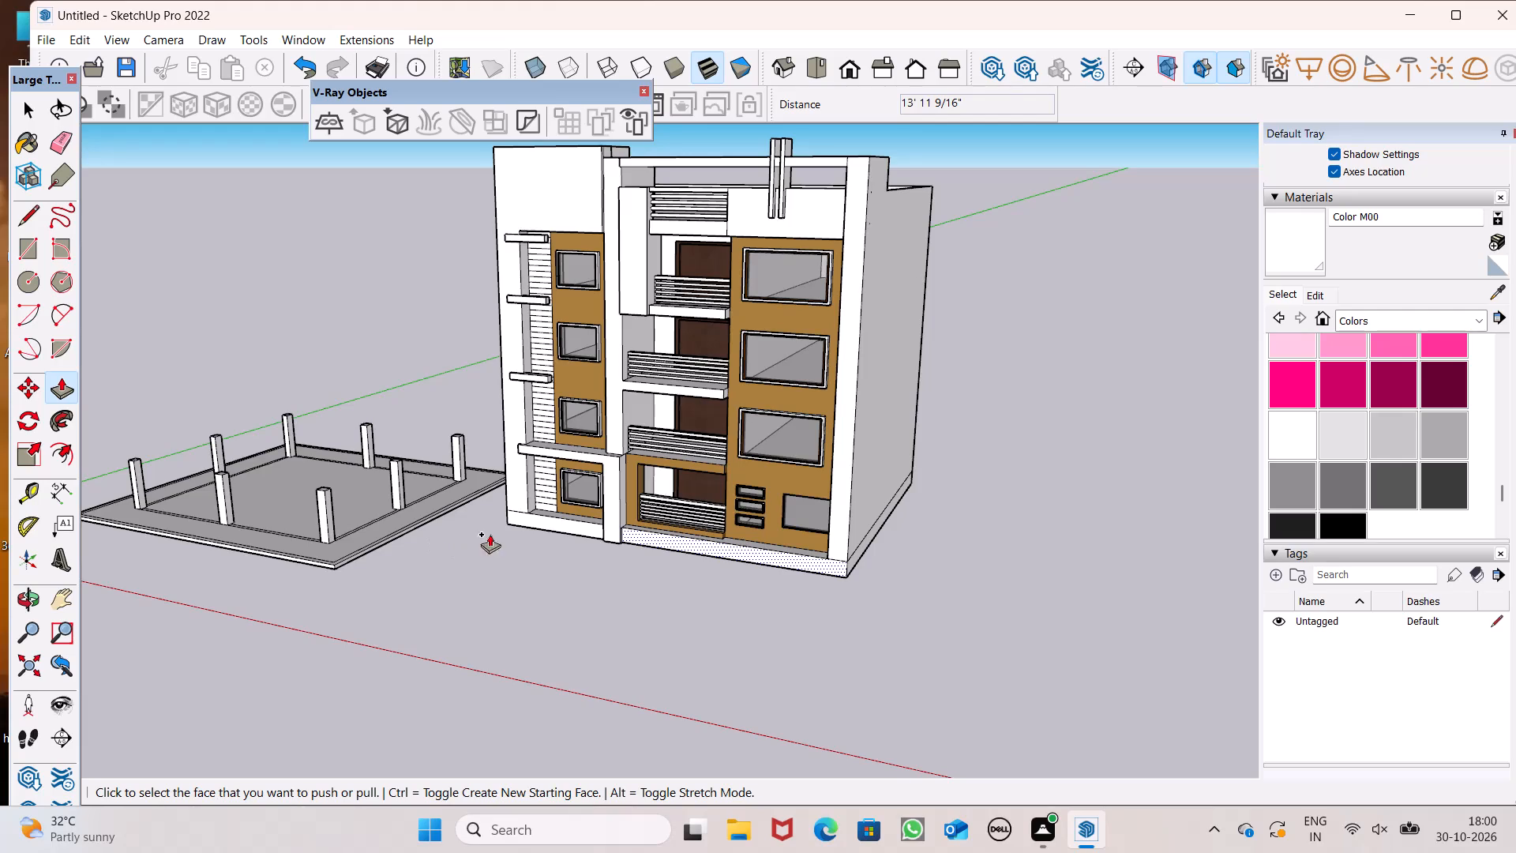
{"action": "scroll", "coordinate": [536, 532], "scroll_direction": "down", "scroll_amount": 1}
{"action": "middle_click_drag", "start_coordinate": [562, 565], "coordinate": [779, 566]}
Paint the blank white wall above the small windows on the front facade with the Checker Plate material from Patterns.
{"action": "key", "text": "space"}
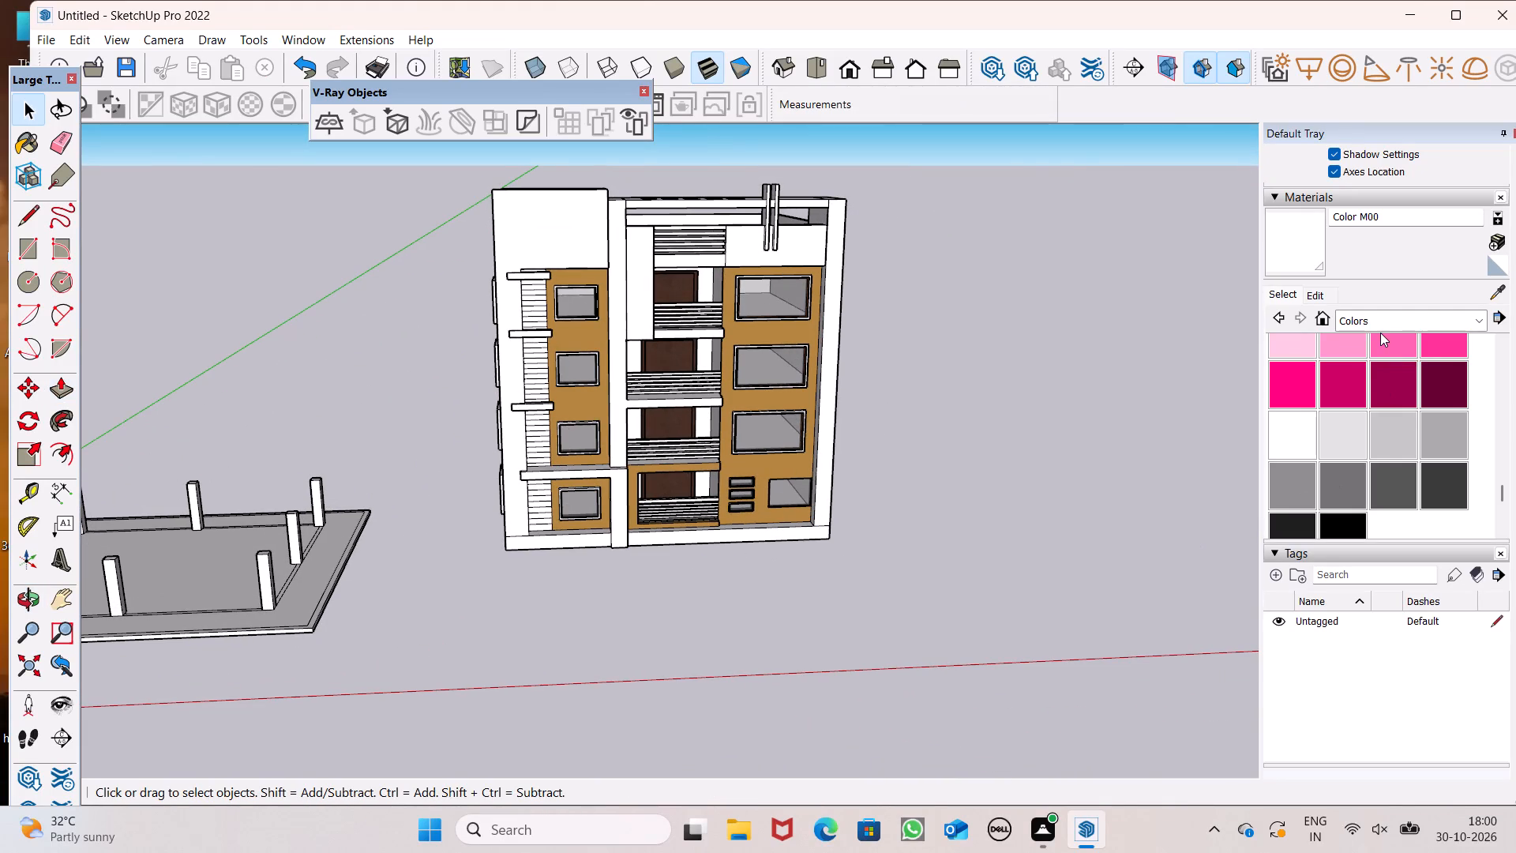
{"action": "left_click", "coordinate": [1377, 323]}
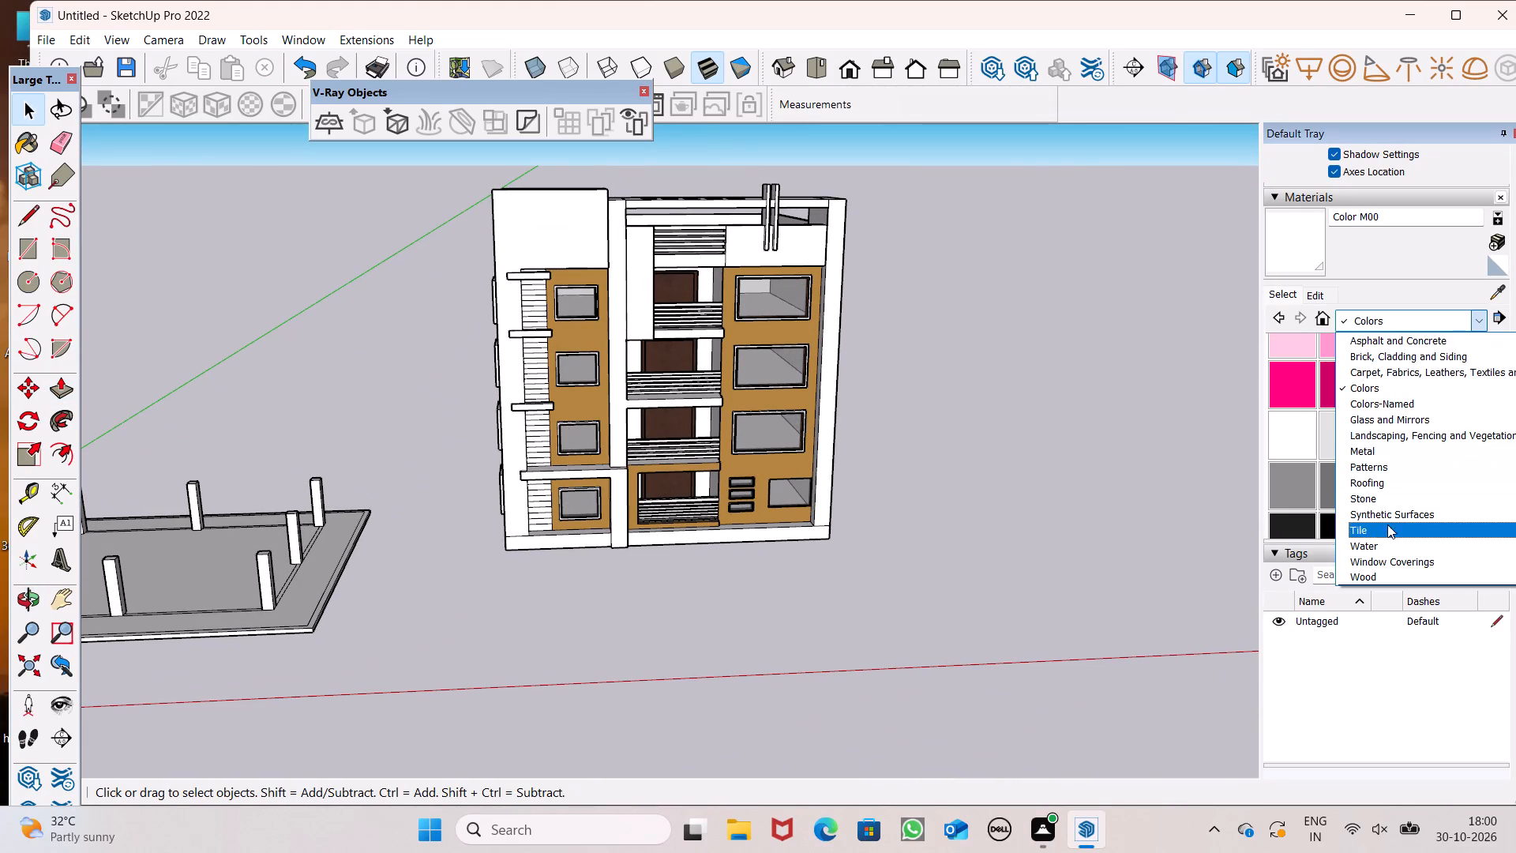
{"action": "left_click", "coordinate": [1366, 471]}
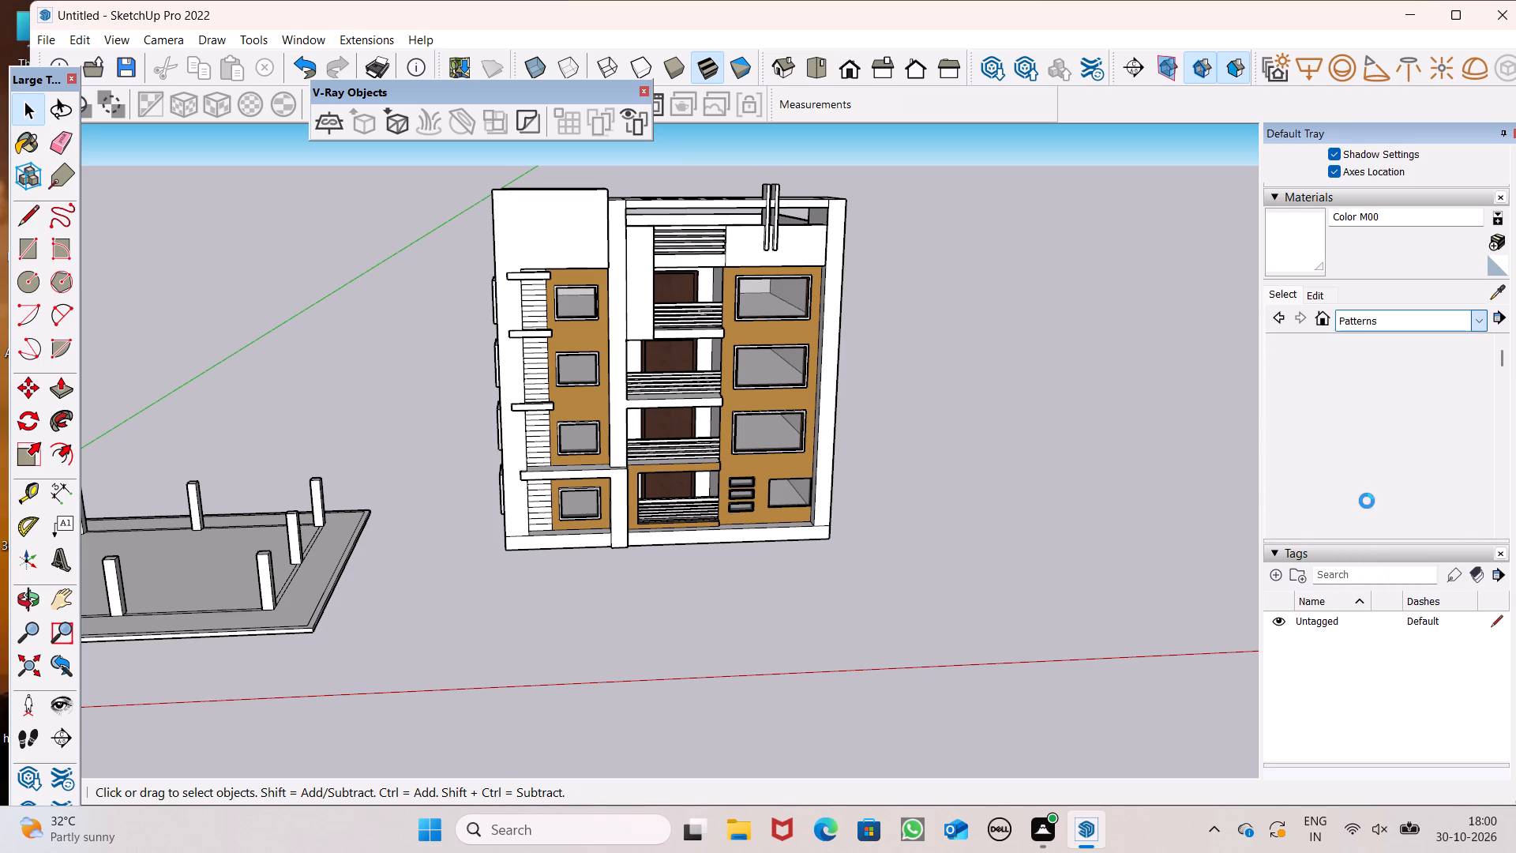
{"action": "middle_click_drag", "start_coordinate": [1367, 501], "coordinate": [1301, 468]}
{"action": "scroll", "coordinate": [1358, 453], "scroll_direction": "down", "scroll_amount": 3}
{"action": "scroll", "coordinate": [1358, 453], "scroll_direction": "up", "scroll_amount": 1}
{"action": "scroll", "coordinate": [1408, 460], "scroll_direction": "down", "scroll_amount": 1}
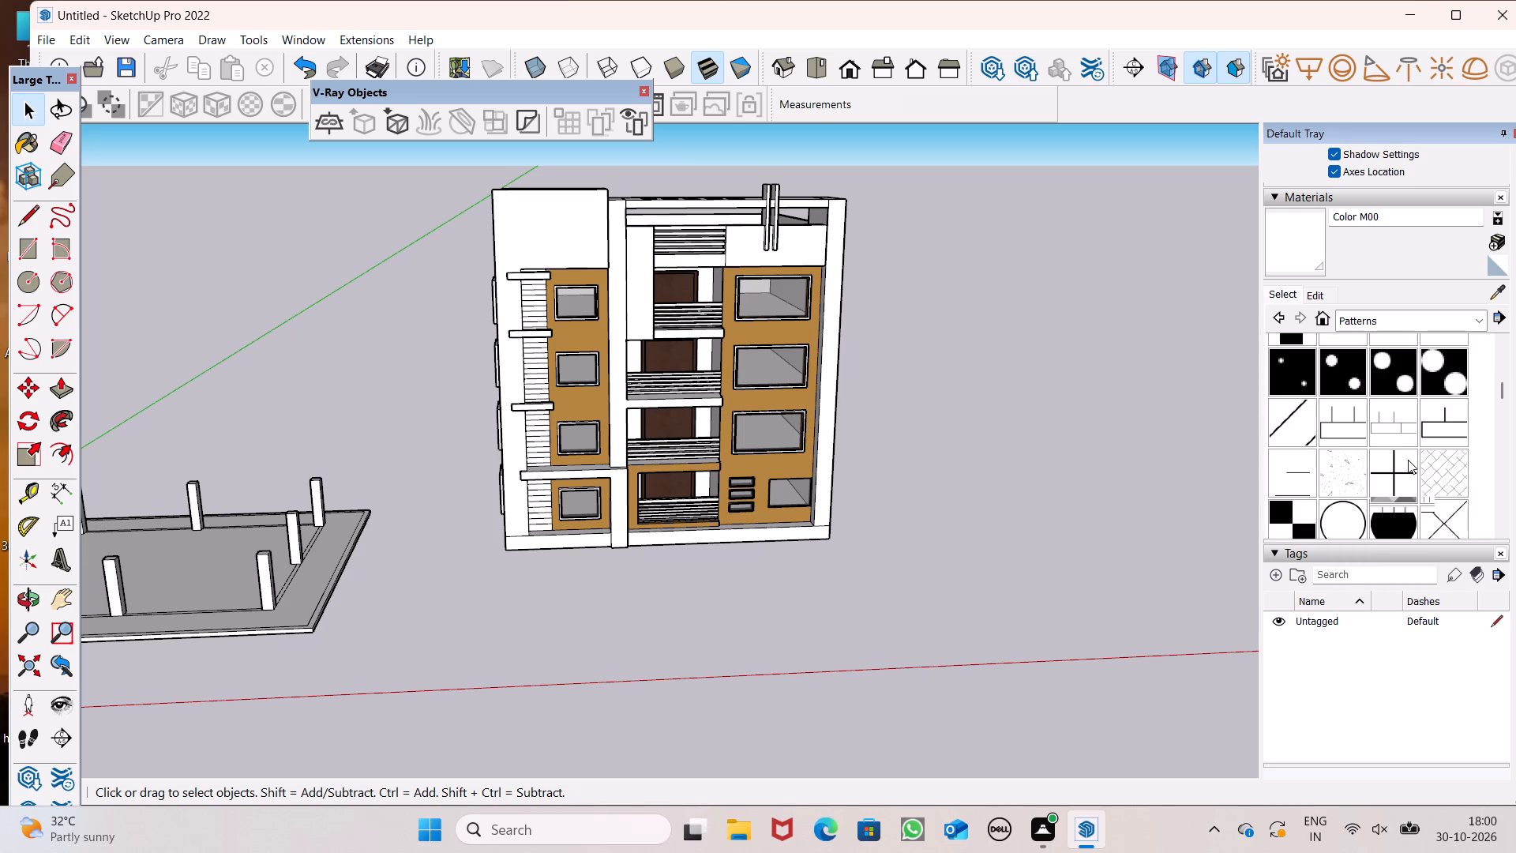
{"action": "middle_click_drag", "start_coordinate": [1408, 460], "coordinate": [1383, 430]}
{"action": "left_click", "coordinate": [1445, 360]}
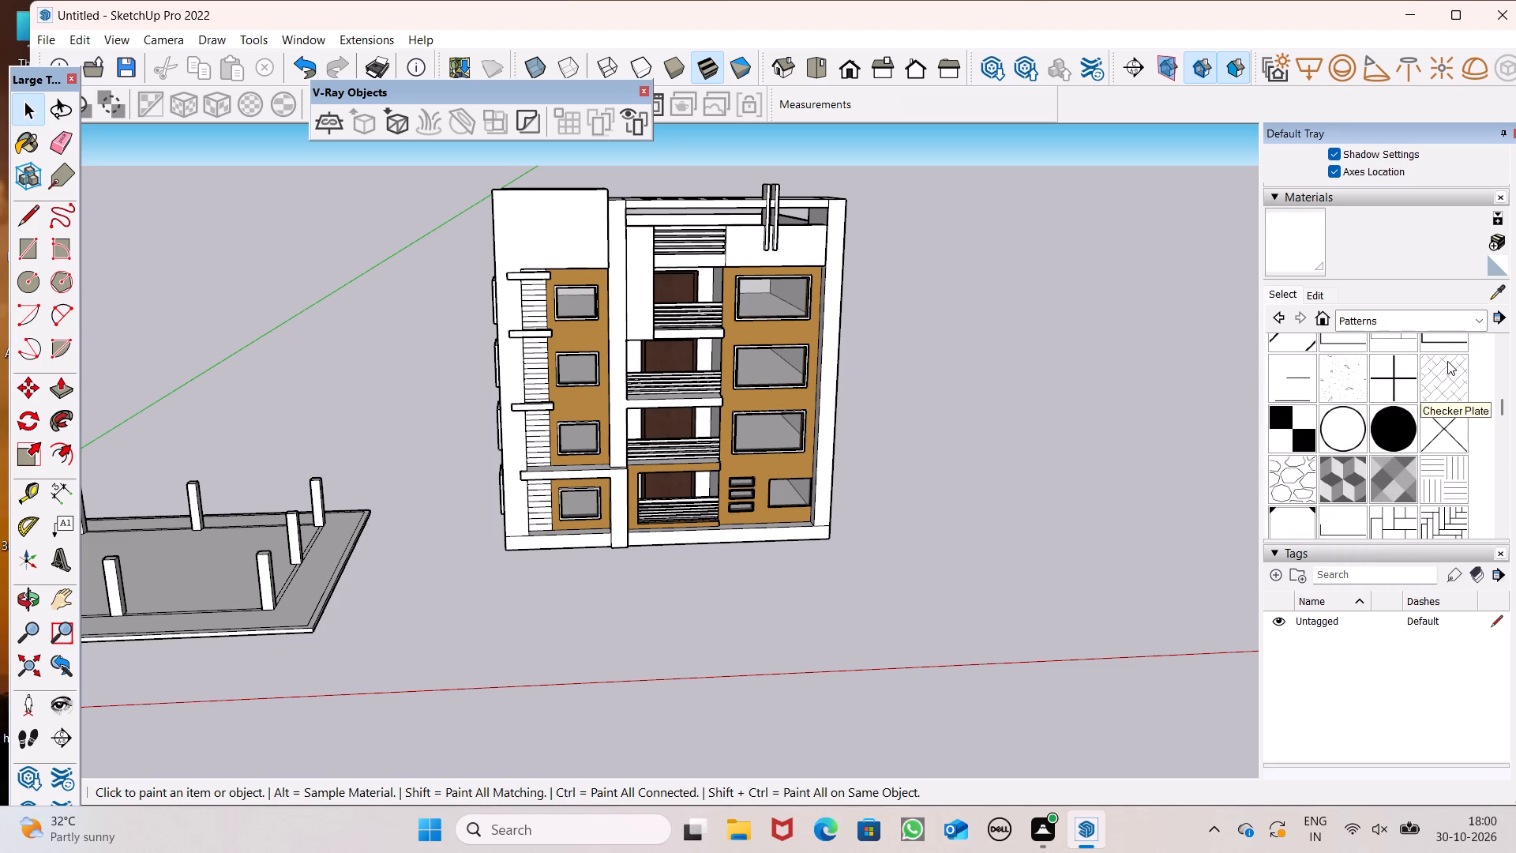
{"action": "scroll", "coordinate": [503, 278], "scroll_direction": "up", "scroll_amount": 4}
{"action": "left_click", "coordinate": [564, 242]}
{"action": "scroll", "coordinate": [562, 239], "scroll_direction": "down", "scroll_amount": 1}
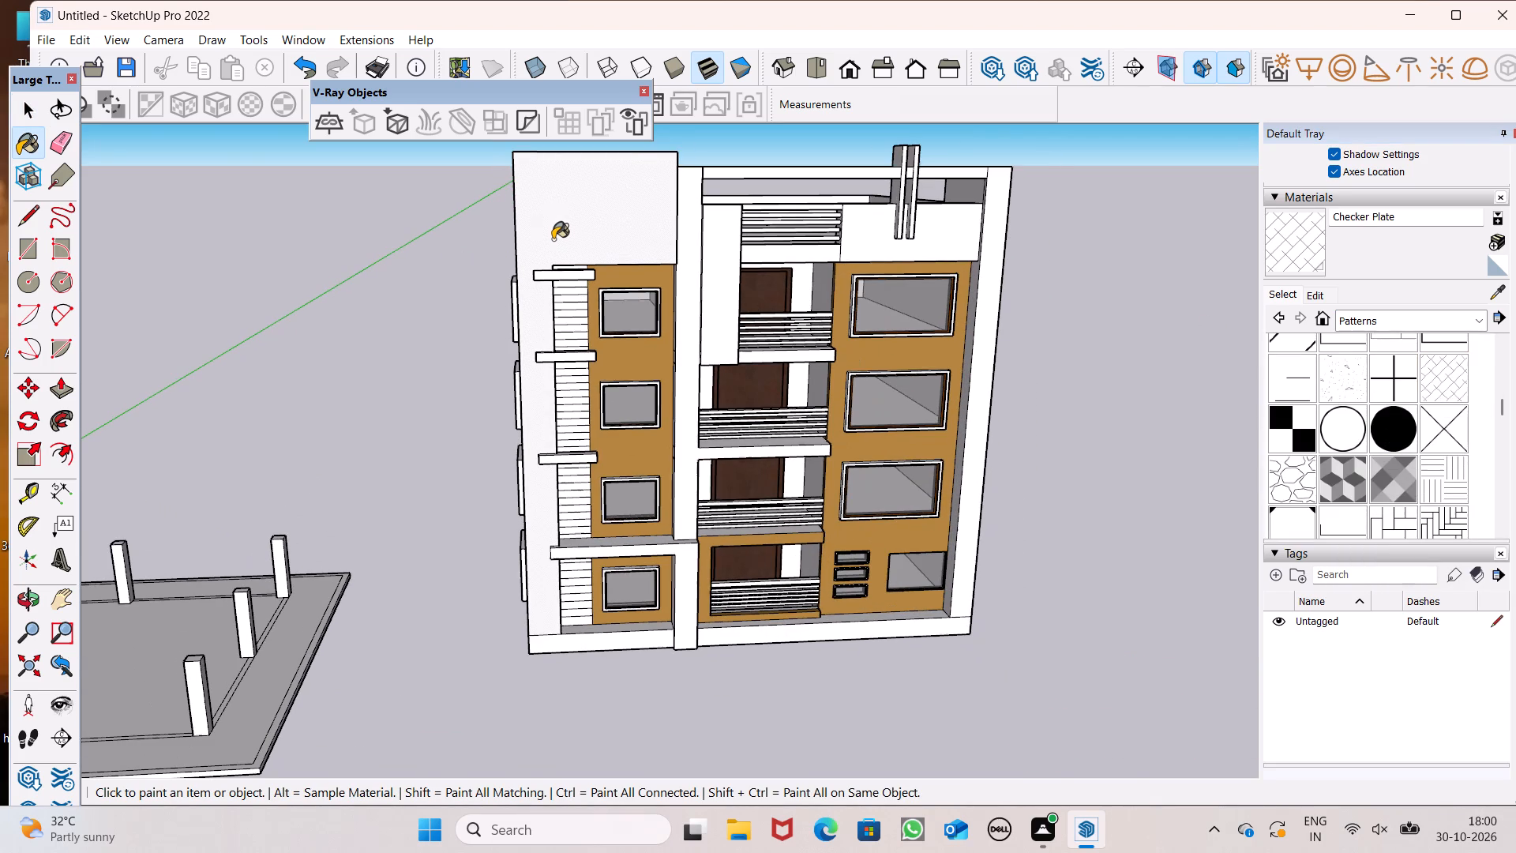
{"action": "left_click", "coordinate": [547, 223]}
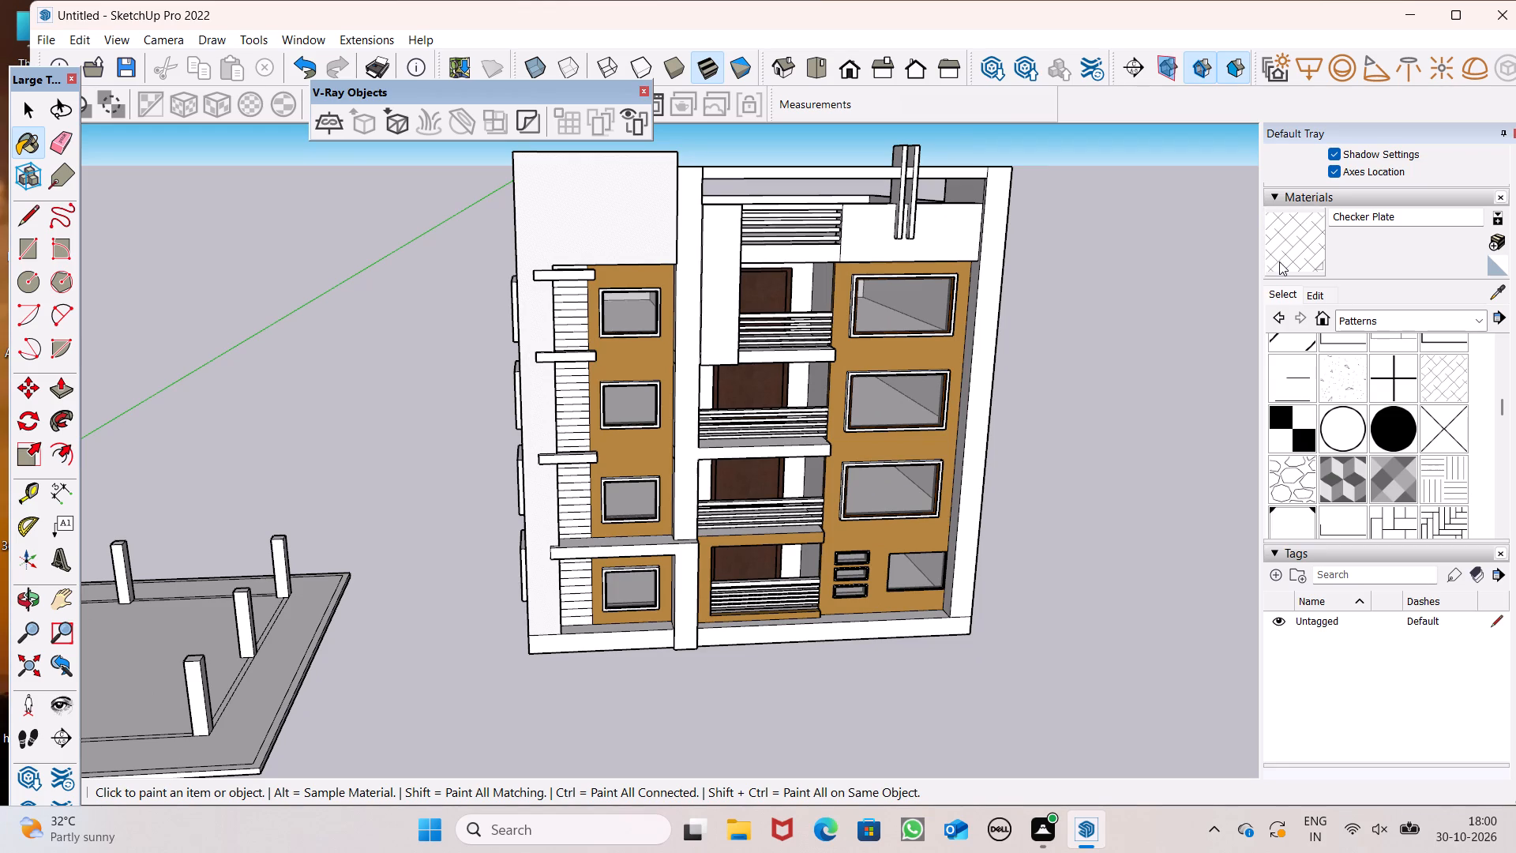
Repaint the upper wall above the small windows on the front facade with the Sketchy Lines Wavy 45 A pattern.
{"action": "left_click", "coordinate": [1279, 261]}
{"action": "scroll", "coordinate": [752, 180], "scroll_direction": "up", "scroll_amount": 7}
{"action": "scroll", "coordinate": [542, 200], "scroll_direction": "up", "scroll_amount": 4}
{"action": "scroll", "coordinate": [542, 200], "scroll_direction": "down", "scroll_amount": 1}
{"action": "scroll", "coordinate": [542, 200], "scroll_direction": "up", "scroll_amount": 1}
{"action": "scroll", "coordinate": [584, 260], "scroll_direction": "down", "scroll_amount": 3}
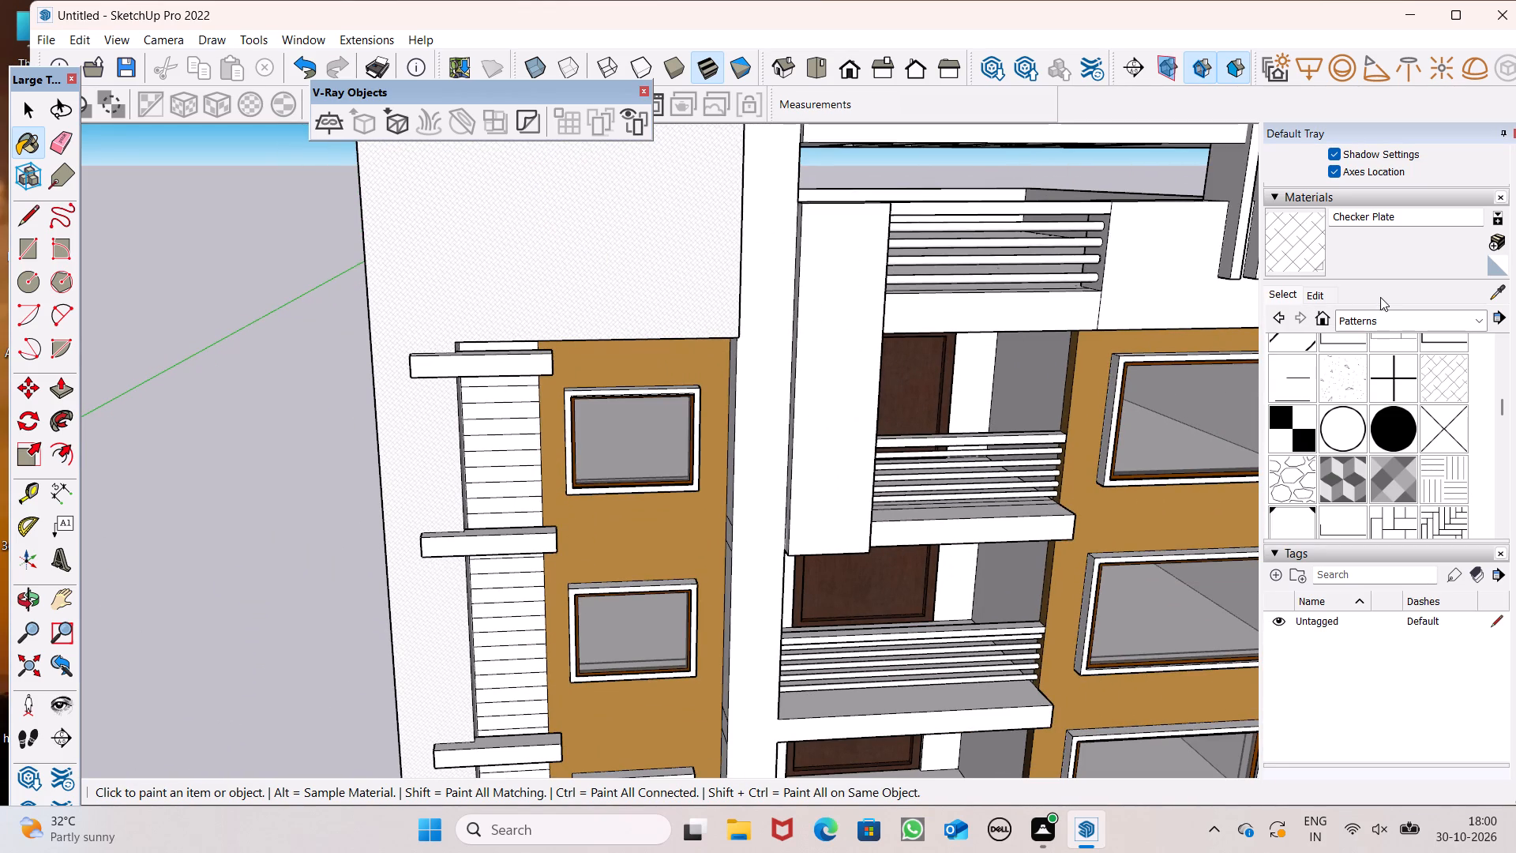
{"action": "scroll", "coordinate": [1315, 426], "scroll_direction": "down", "scroll_amount": 2}
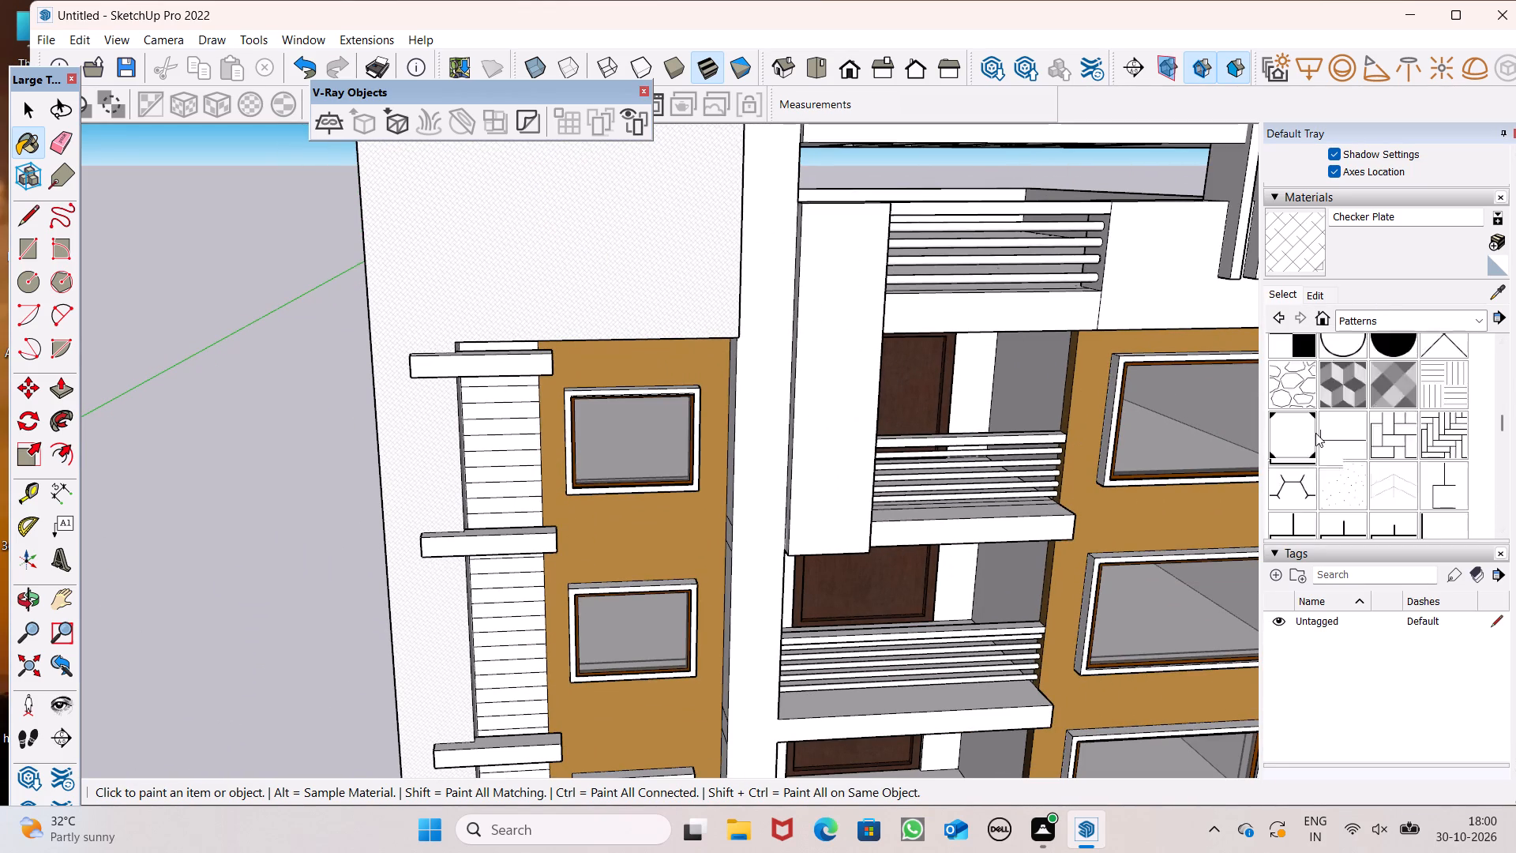
{"action": "scroll", "coordinate": [1315, 433], "scroll_direction": "down", "scroll_amount": 1}
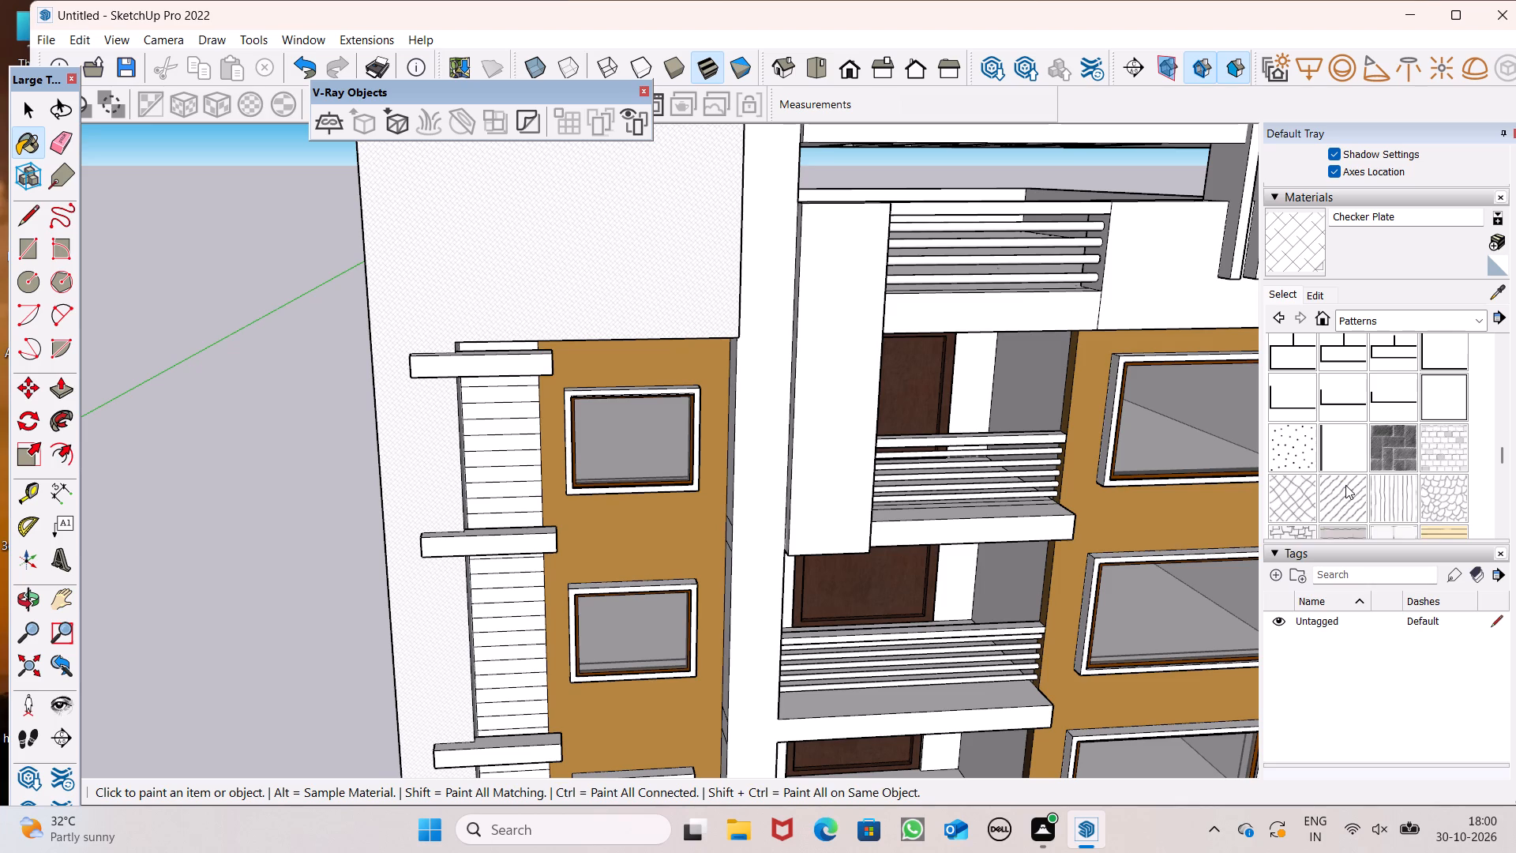
{"action": "scroll", "coordinate": [1345, 485], "scroll_direction": "down", "scroll_amount": 1}
{"action": "left_click", "coordinate": [1333, 406]}
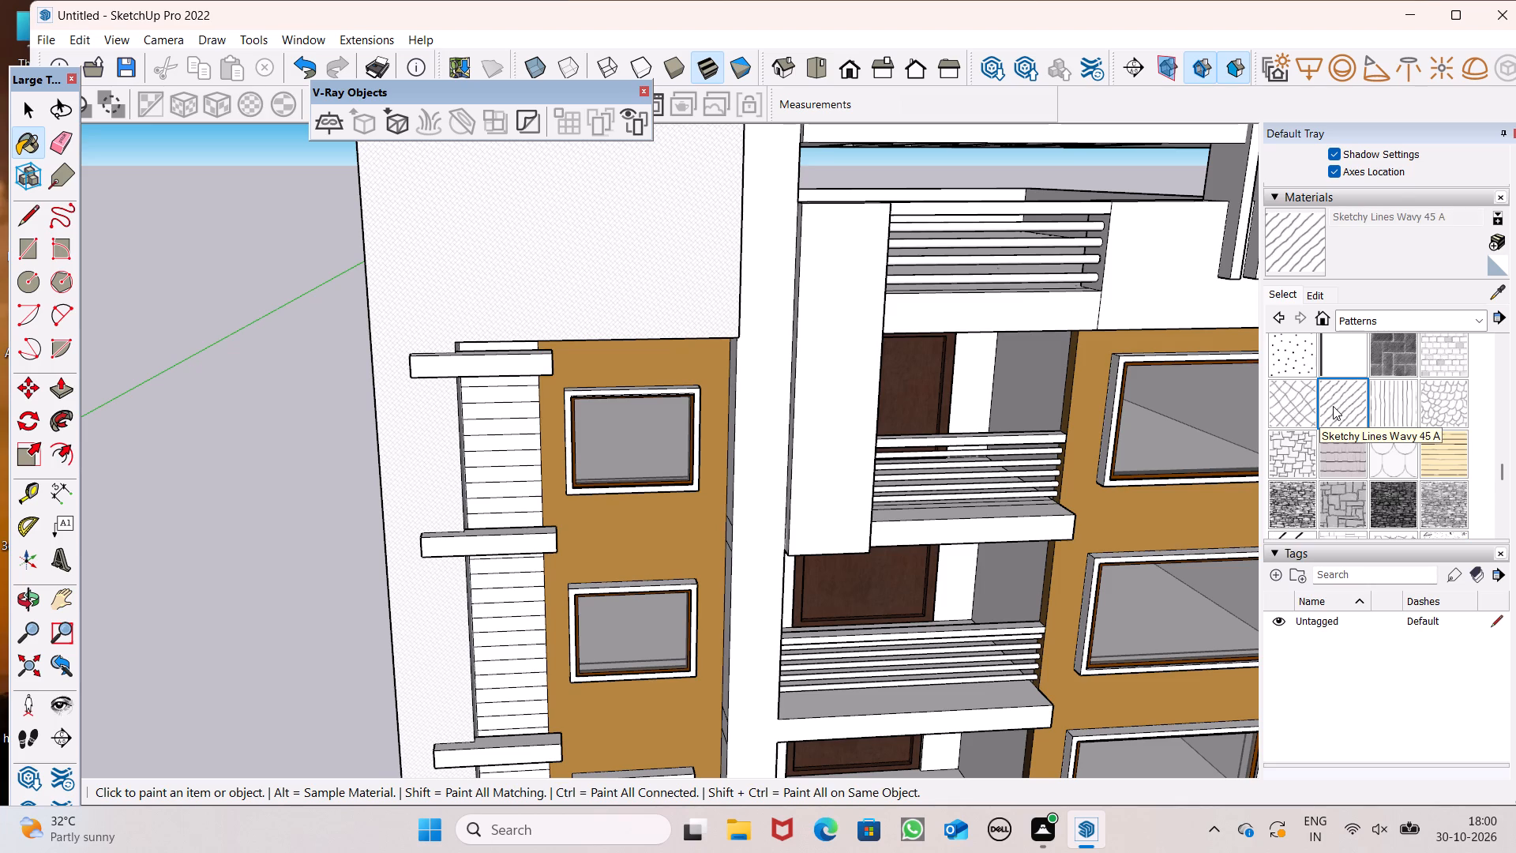
{"action": "scroll", "coordinate": [722, 279], "scroll_direction": "up", "scroll_amount": 3}
{"action": "left_click", "coordinate": [640, 268]}
{"action": "scroll", "coordinate": [771, 319], "scroll_direction": "down", "scroll_amount": 2}
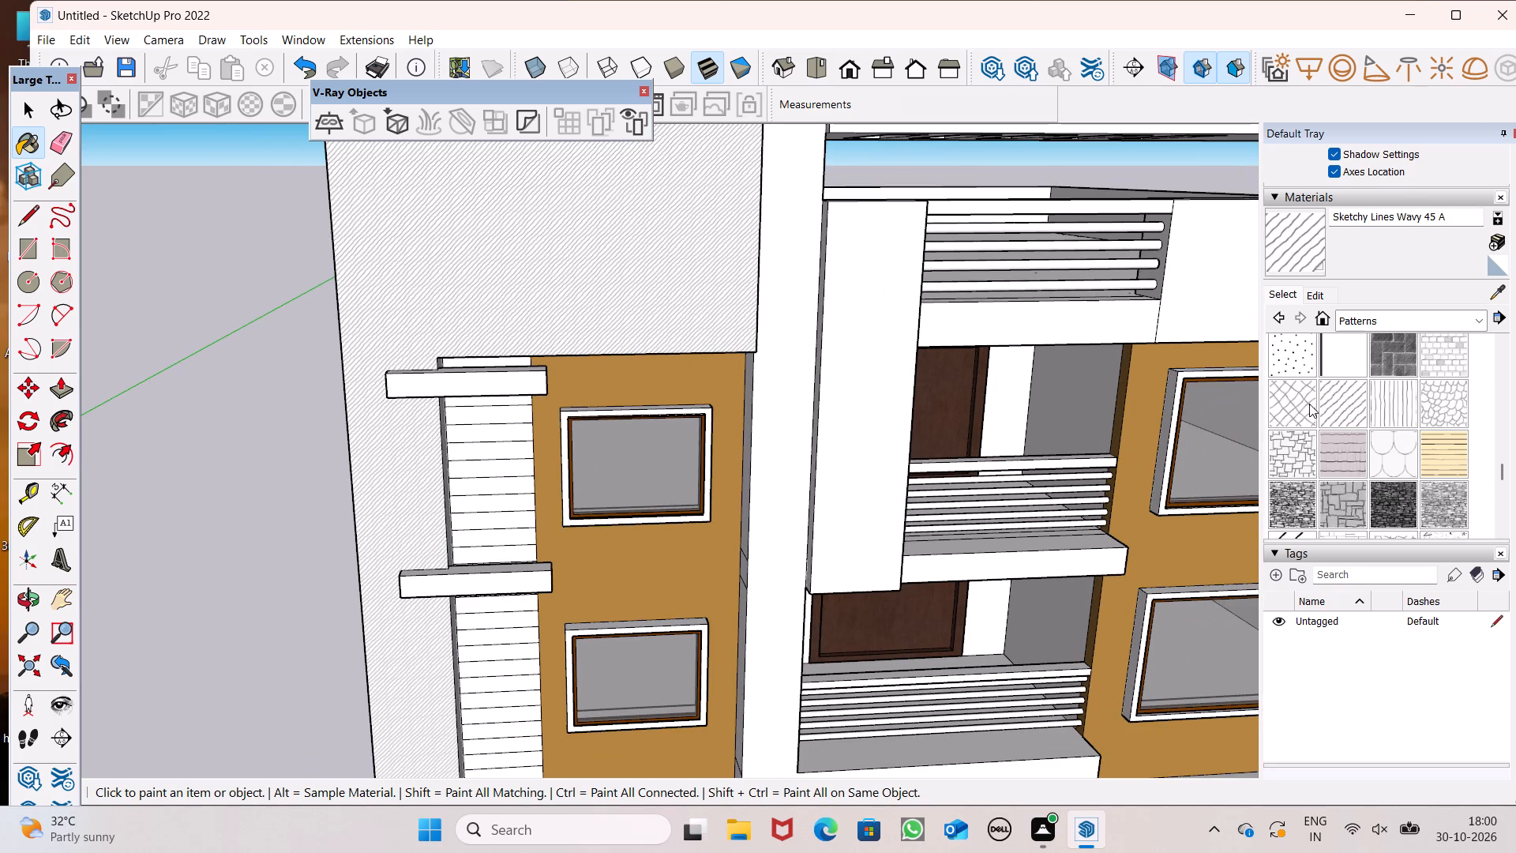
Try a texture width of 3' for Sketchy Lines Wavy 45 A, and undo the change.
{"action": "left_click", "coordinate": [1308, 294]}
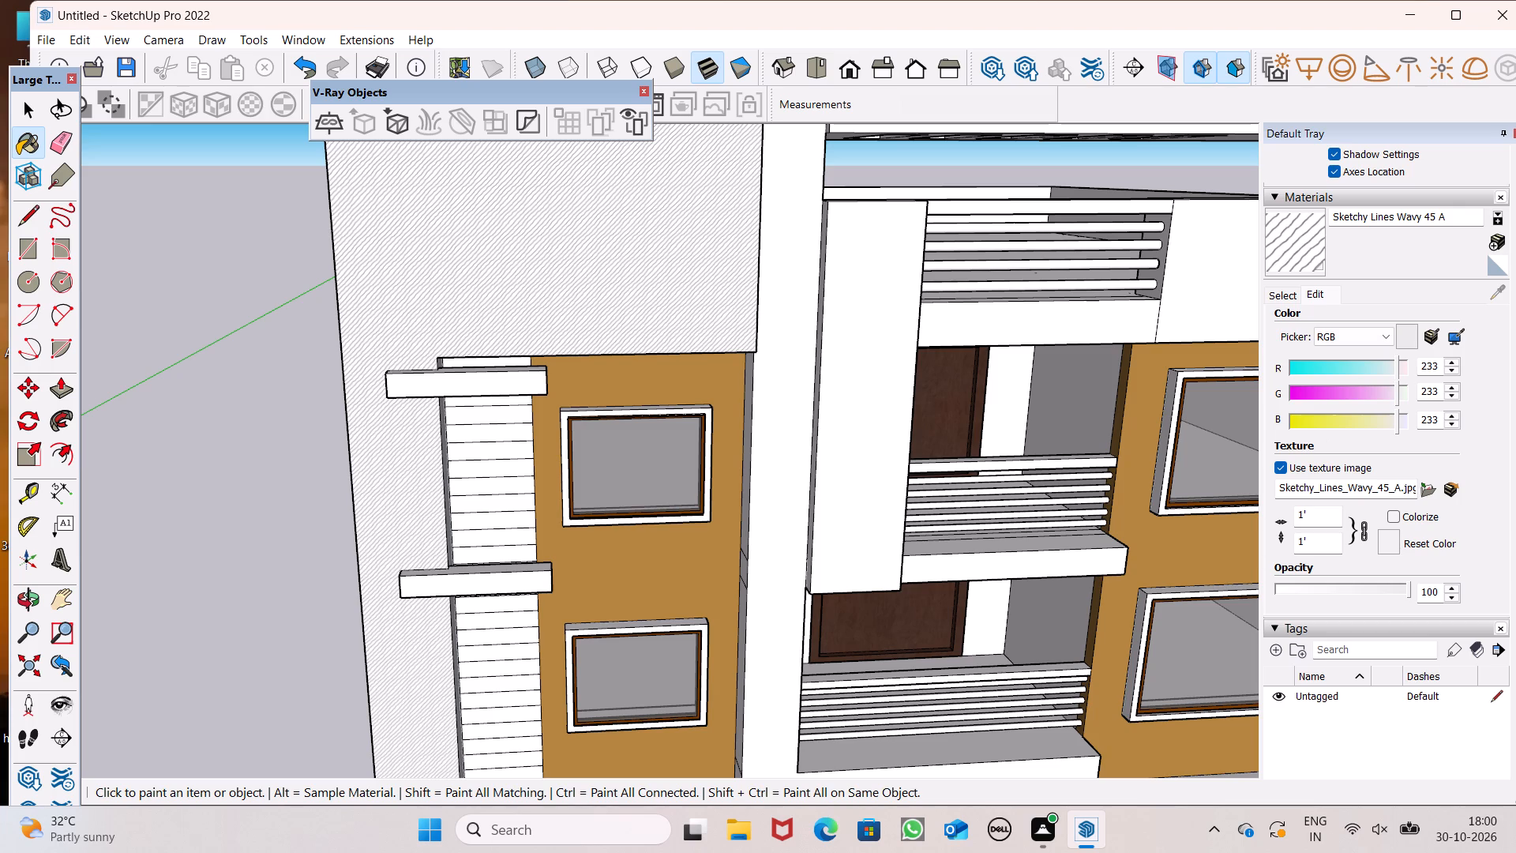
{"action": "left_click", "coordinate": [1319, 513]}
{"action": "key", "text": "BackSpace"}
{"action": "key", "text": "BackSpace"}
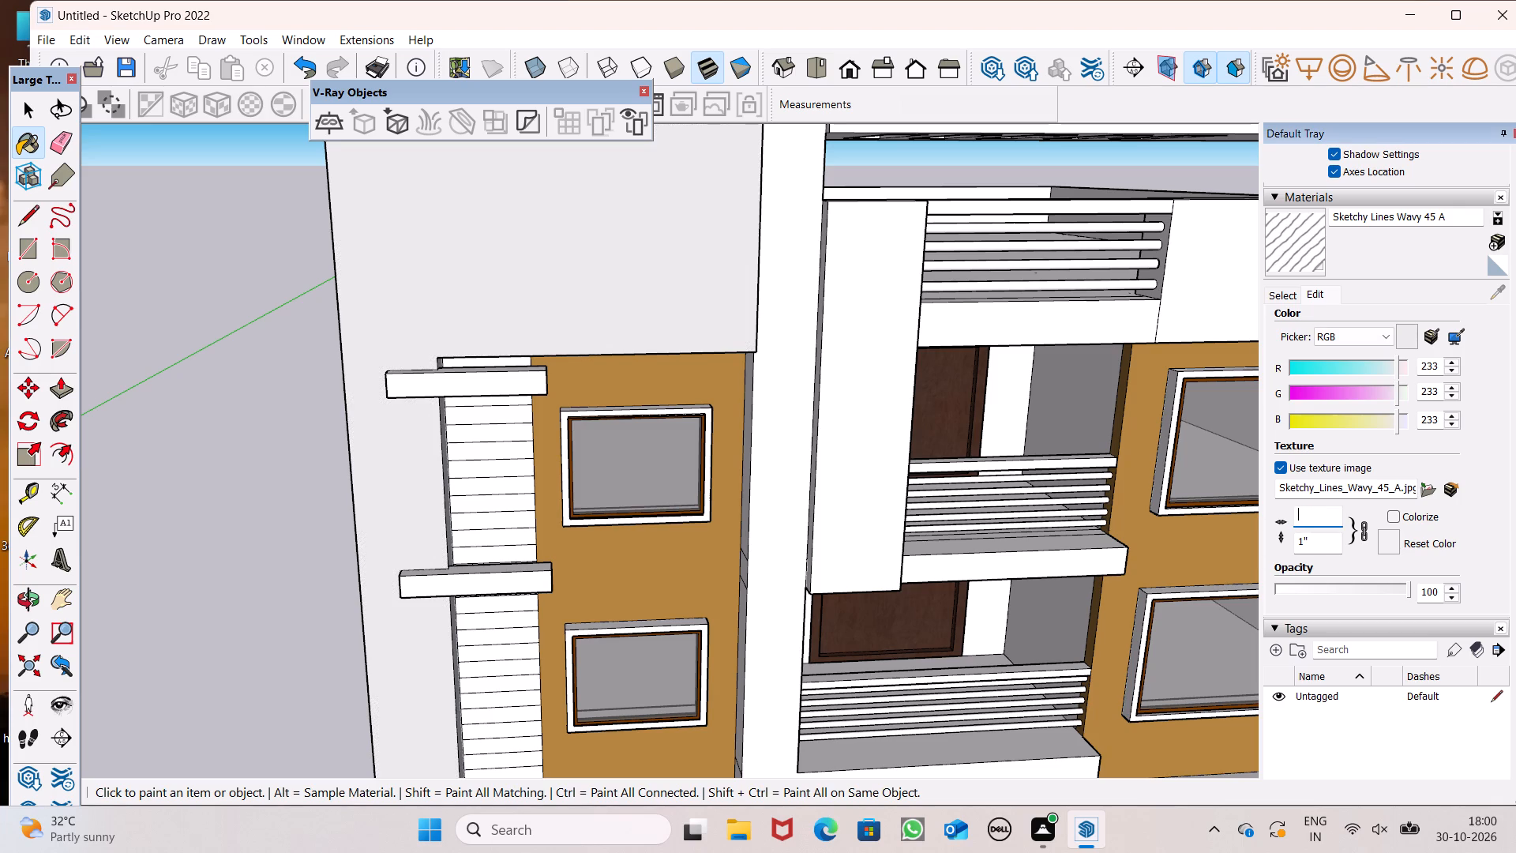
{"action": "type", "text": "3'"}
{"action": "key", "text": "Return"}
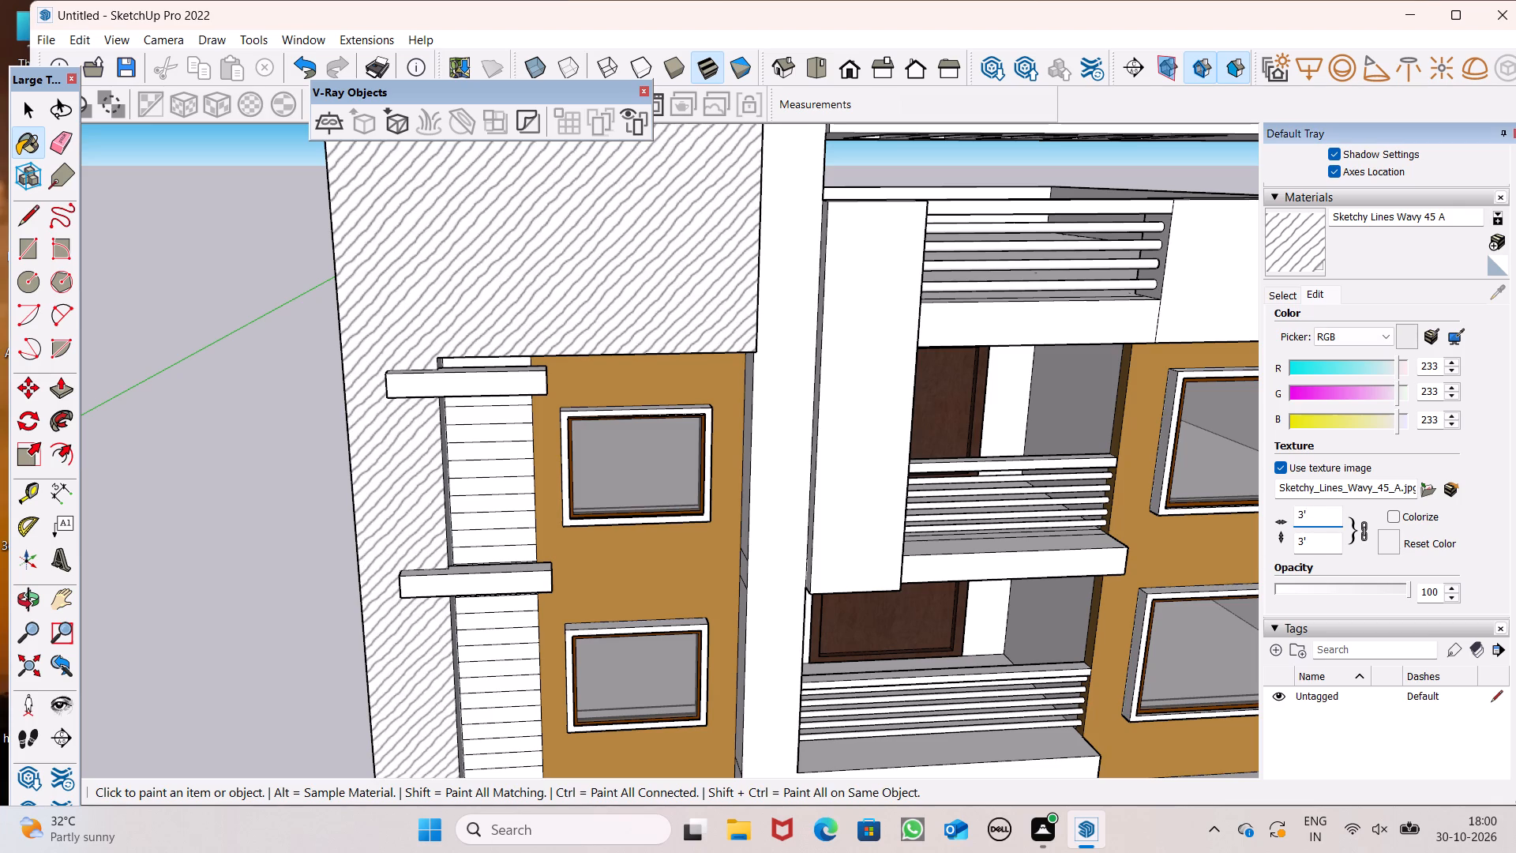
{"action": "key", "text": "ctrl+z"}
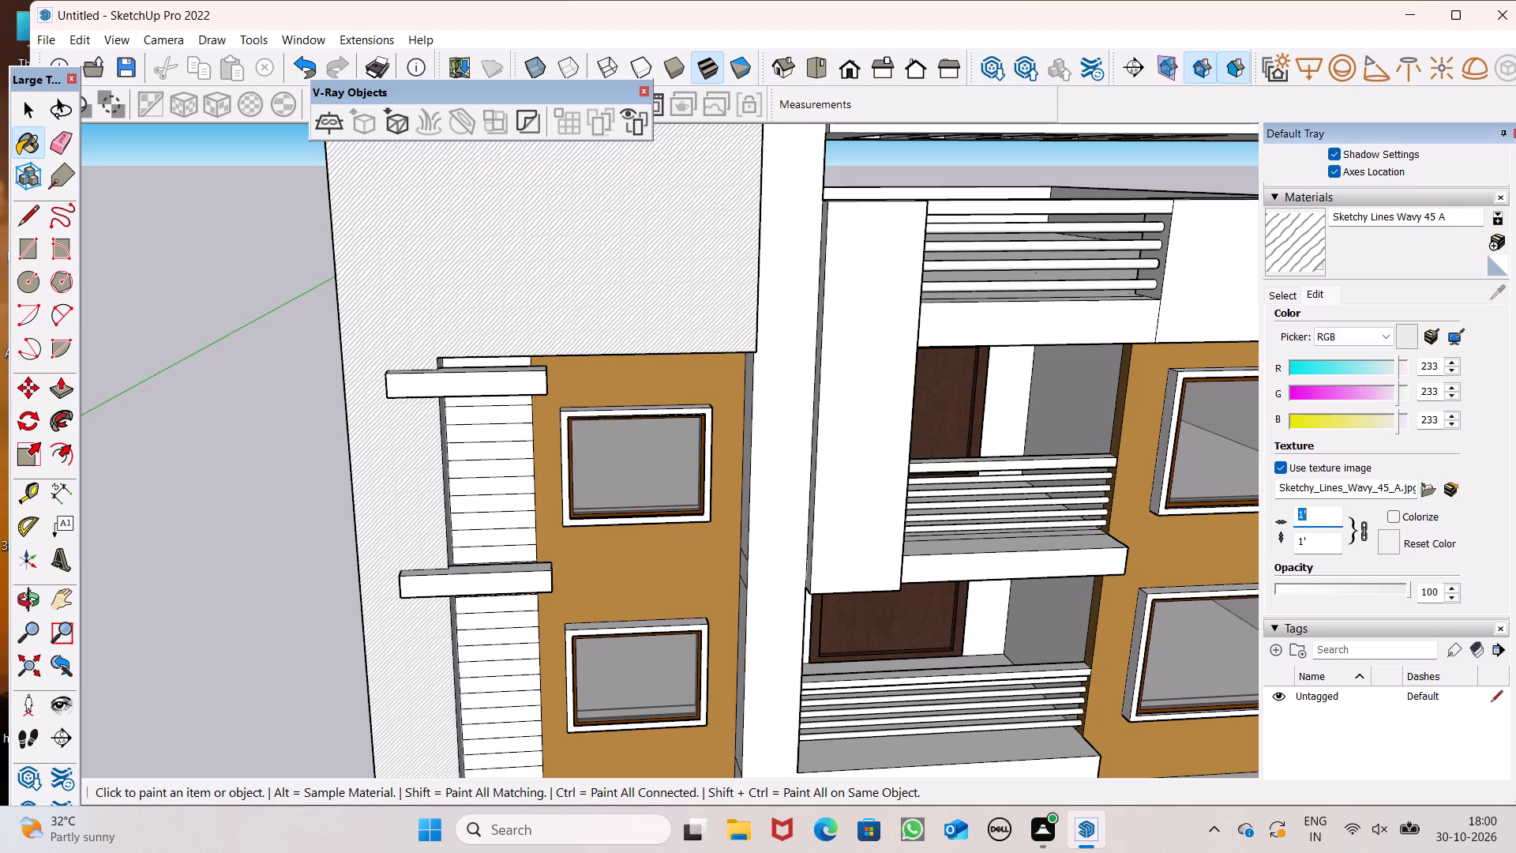
Set the texture width of Sketchy Lines Wavy 45 A to 2'.
{"action": "key", "text": "BackSpace"}
{"action": "type", "text": "2'"}
{"action": "key", "text": "Return"}
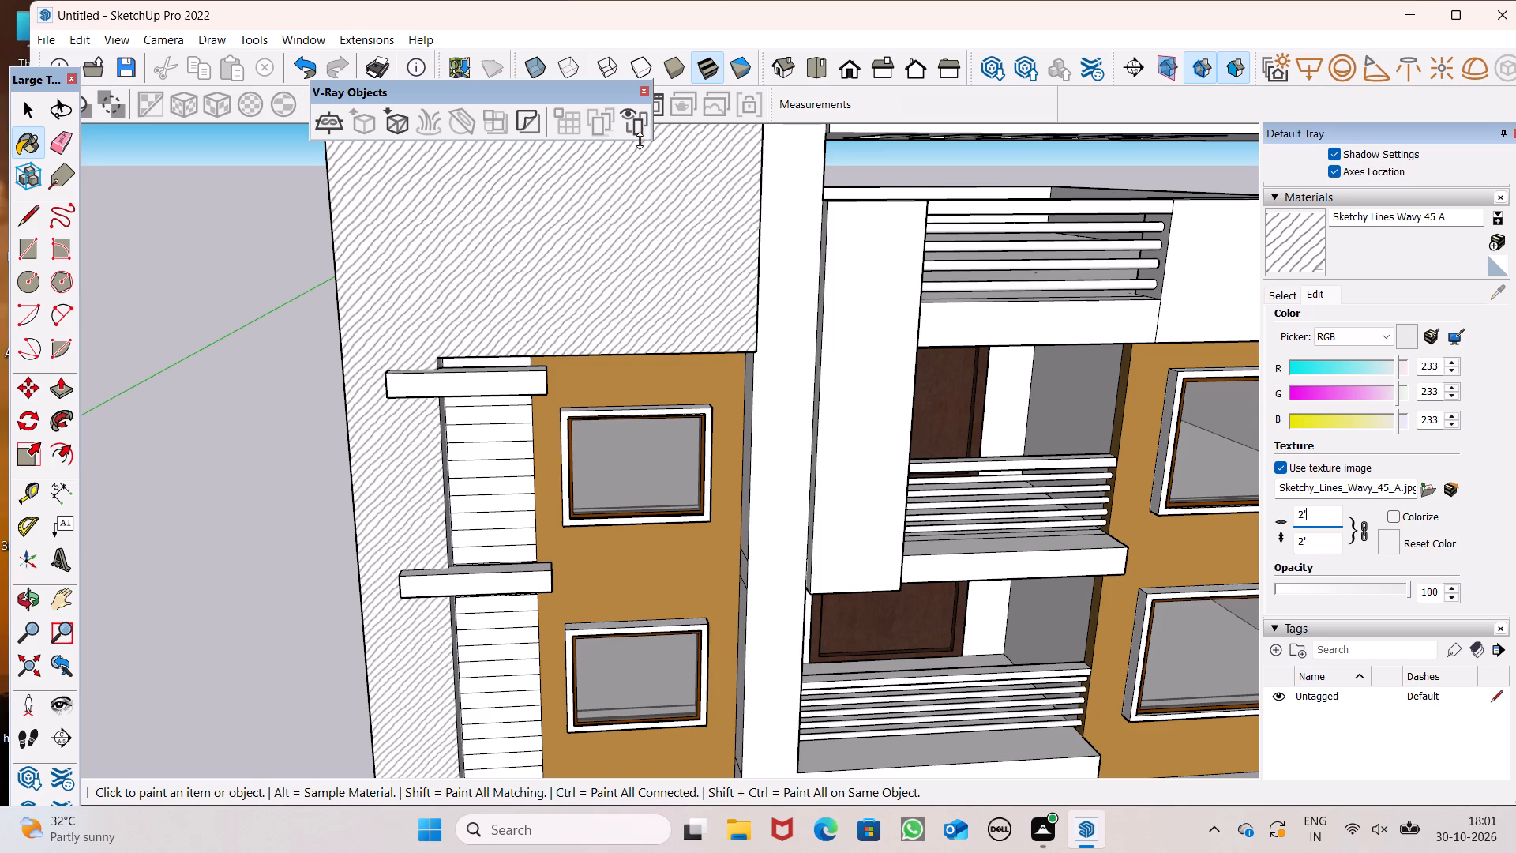
Examine the hatched wall against the rest of the front facade from several angles.
{"action": "middle_click_drag", "start_coordinate": [801, 189], "coordinate": [767, 122]}
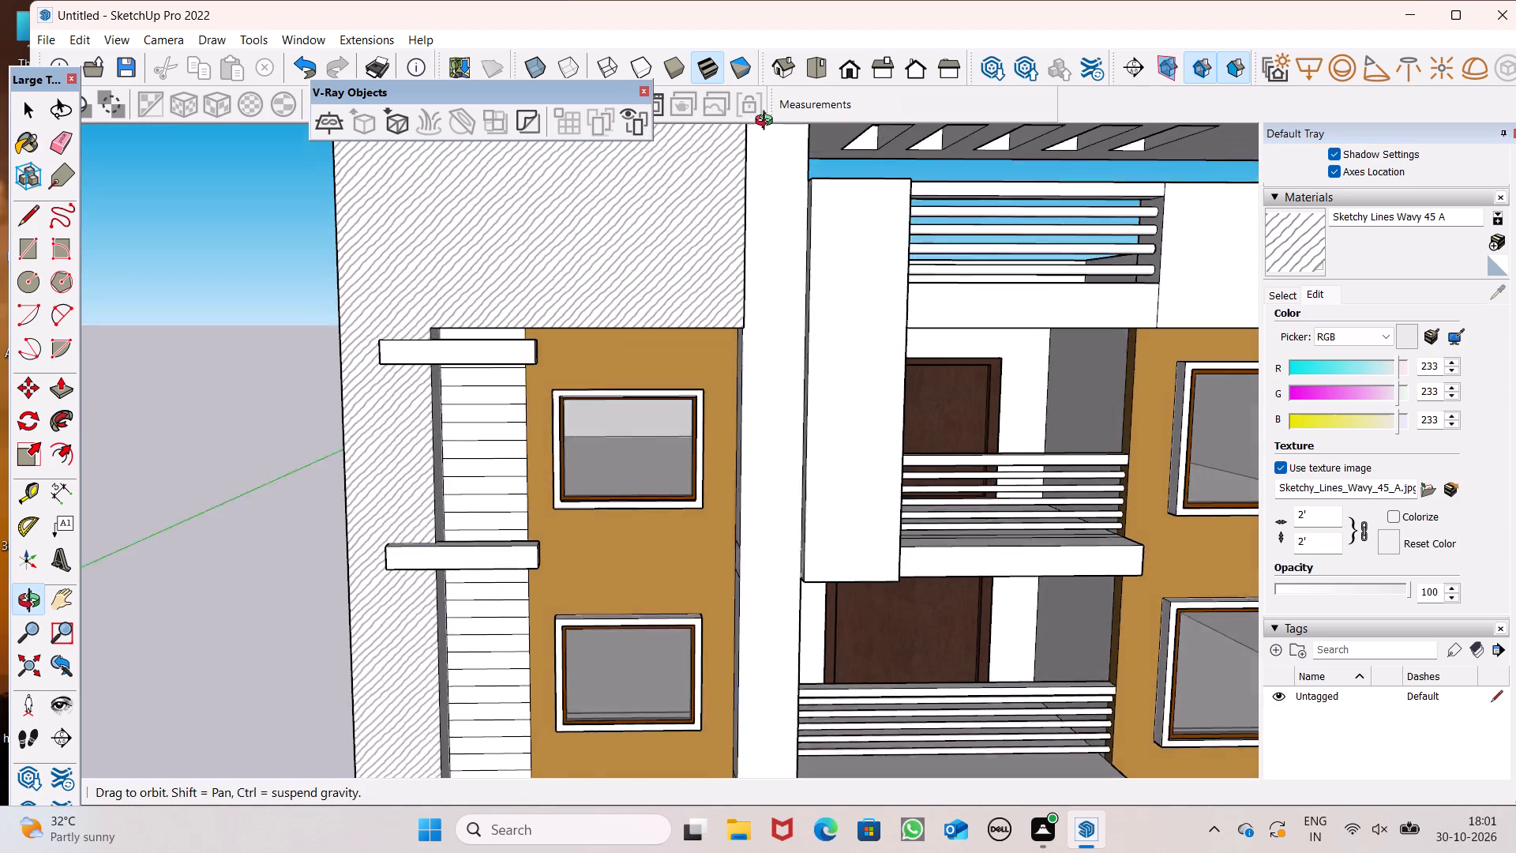
{"action": "middle_click_drag", "start_coordinate": [767, 122], "coordinate": [765, 121]}
{"action": "scroll", "coordinate": [847, 200], "scroll_direction": "down", "scroll_amount": 6}
{"action": "middle_click_drag", "start_coordinate": [826, 253], "coordinate": [866, 351]}
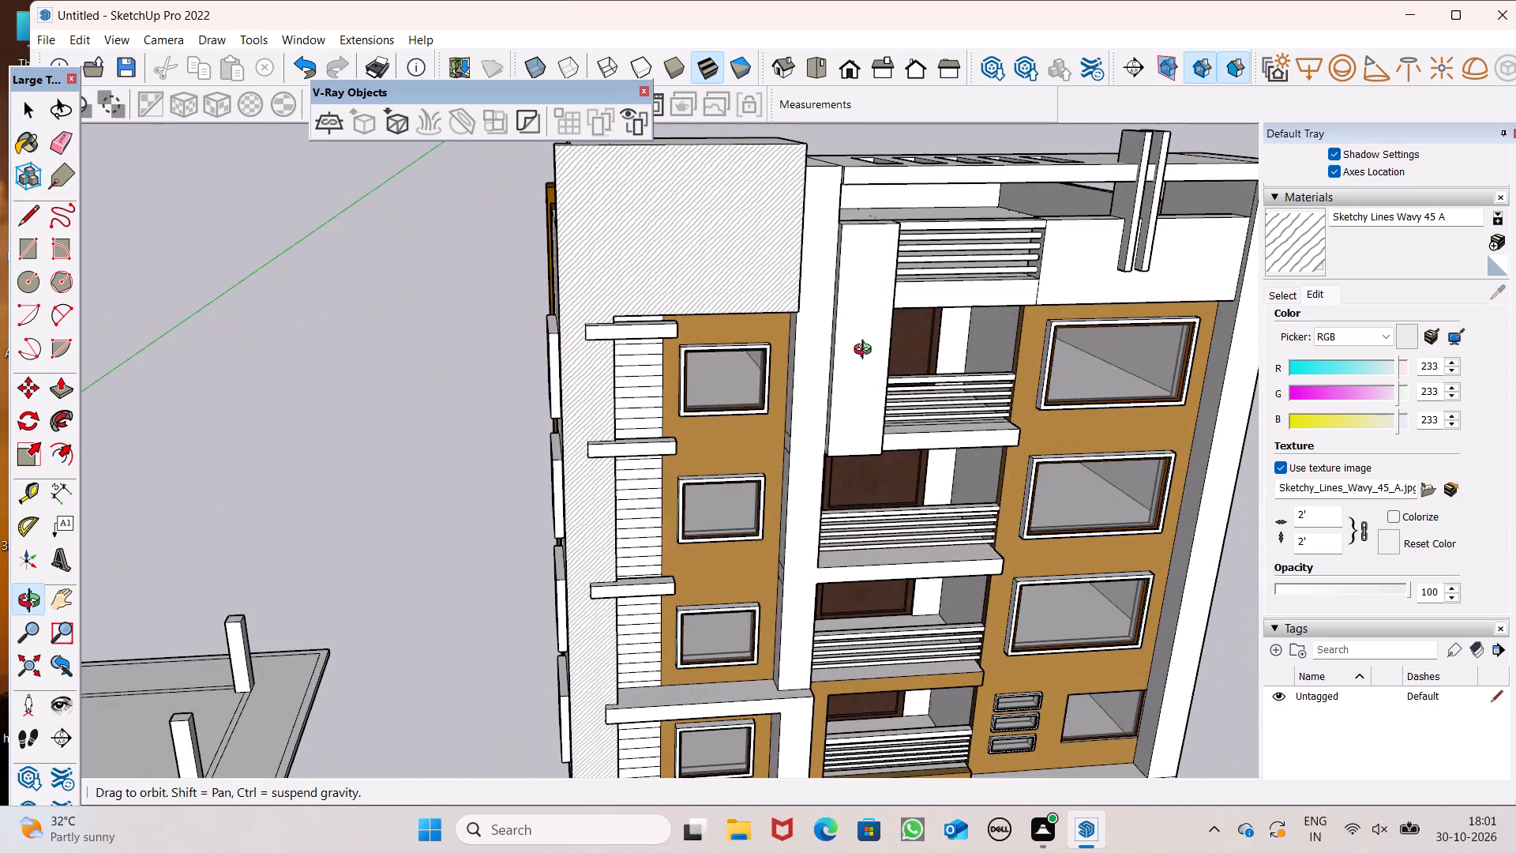
{"action": "middle_click_drag", "start_coordinate": [866, 351], "coordinate": [741, 327]}
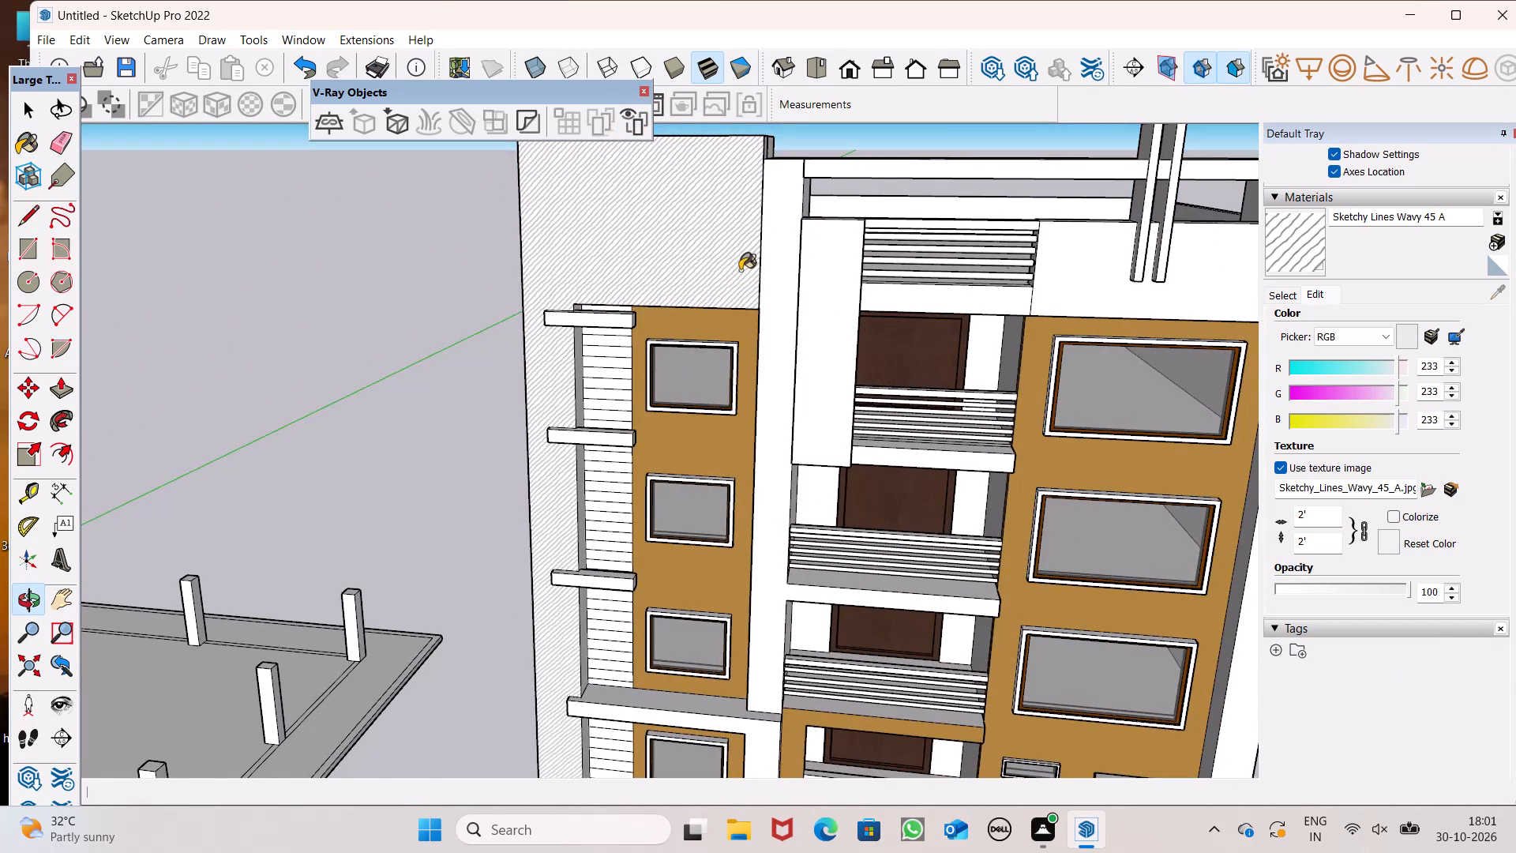
{"action": "scroll", "coordinate": [740, 271], "scroll_direction": "down", "scroll_amount": 2}
{"action": "middle_click_drag", "start_coordinate": [816, 400], "coordinate": [816, 445]}
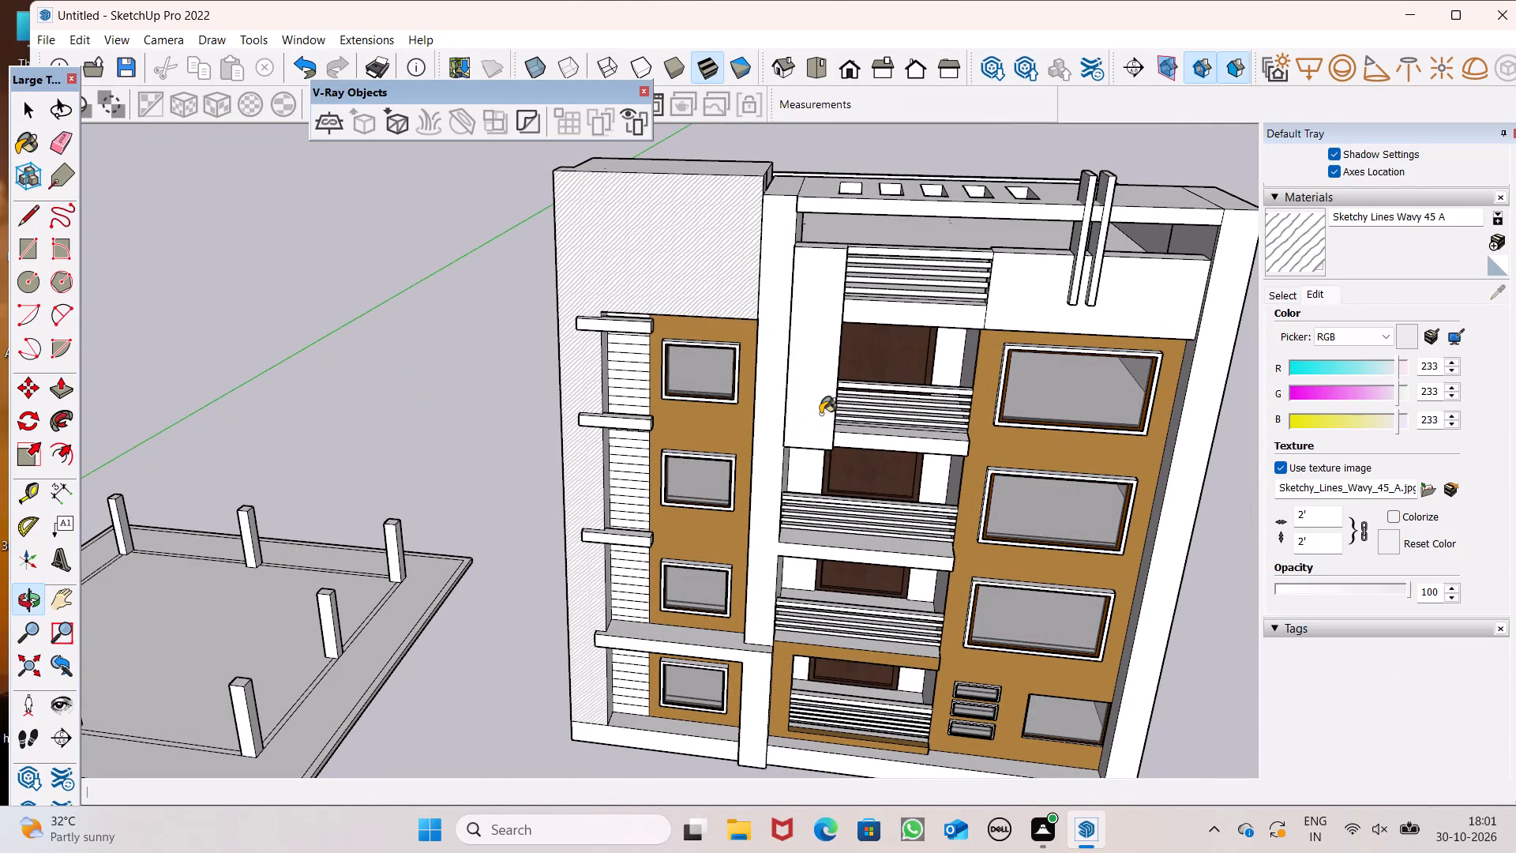
{"action": "scroll", "coordinate": [798, 302], "scroll_direction": "down", "scroll_amount": 2}
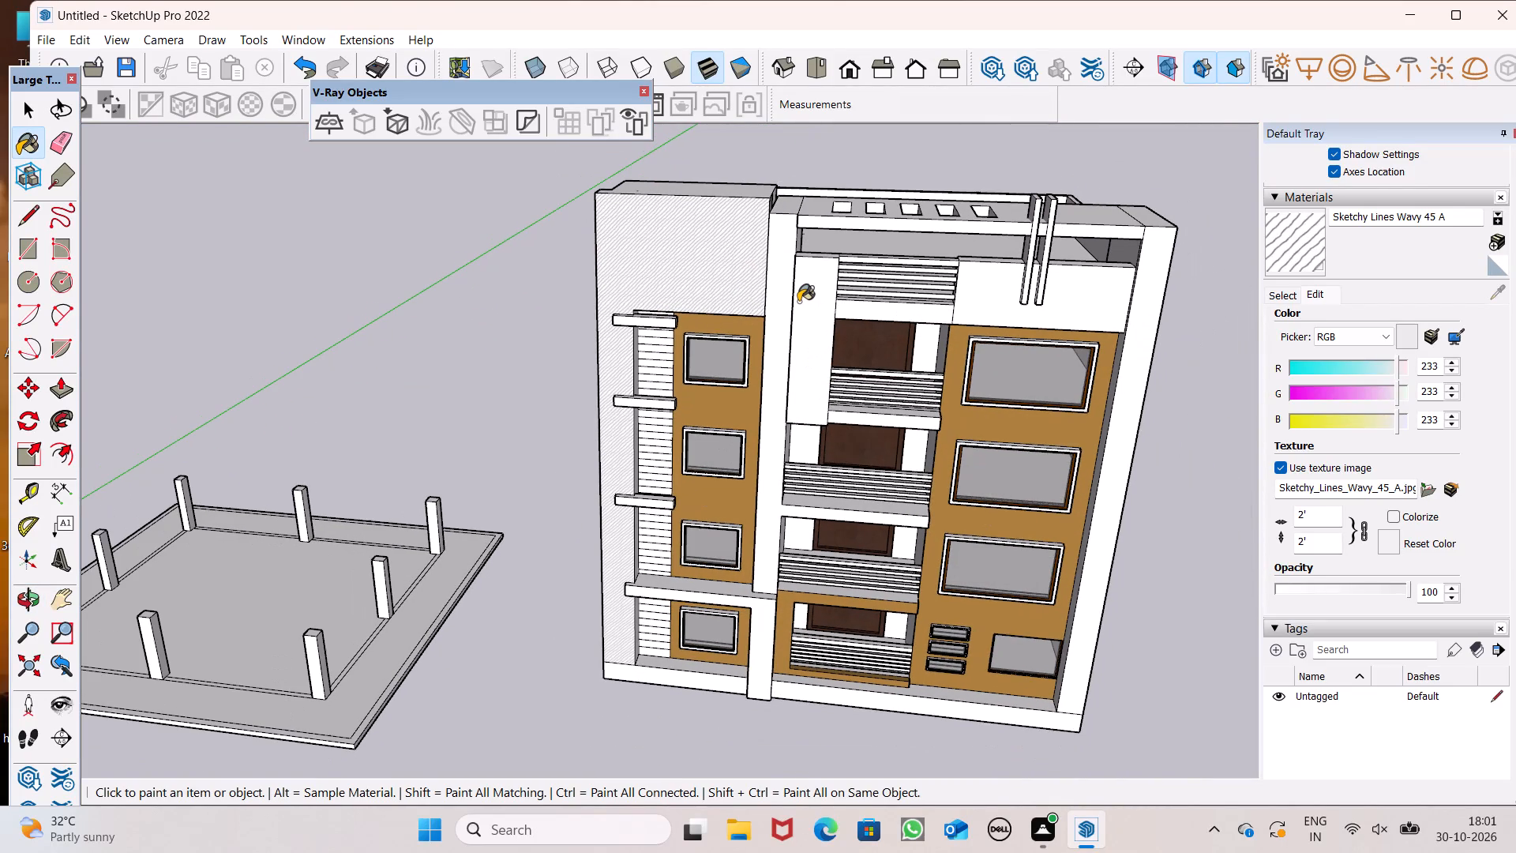
{"action": "scroll", "coordinate": [770, 283], "scroll_direction": "down", "scroll_amount": 1}
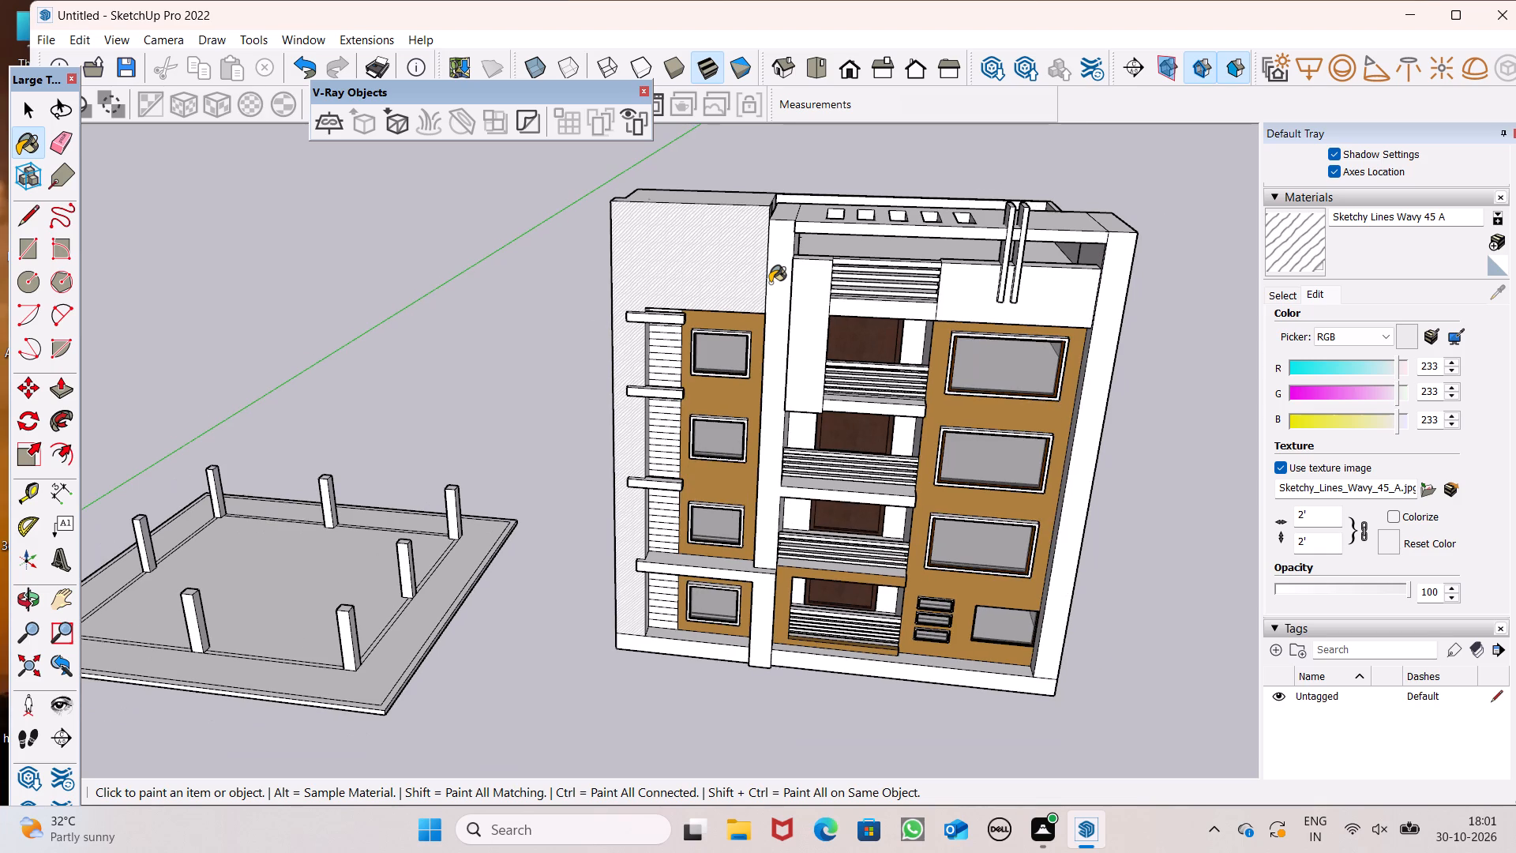
Paint the front, top and balcony-side faces of the vertical panel beside the upper balconies with Sketchy Lines Wavy 45 A.
{"action": "scroll", "coordinate": [794, 304], "scroll_direction": "up", "scroll_amount": 5}
{"action": "scroll", "coordinate": [933, 335], "scroll_direction": "up", "scroll_amount": 1}
{"action": "middle_click_drag", "start_coordinate": [933, 335], "coordinate": [925, 341]}
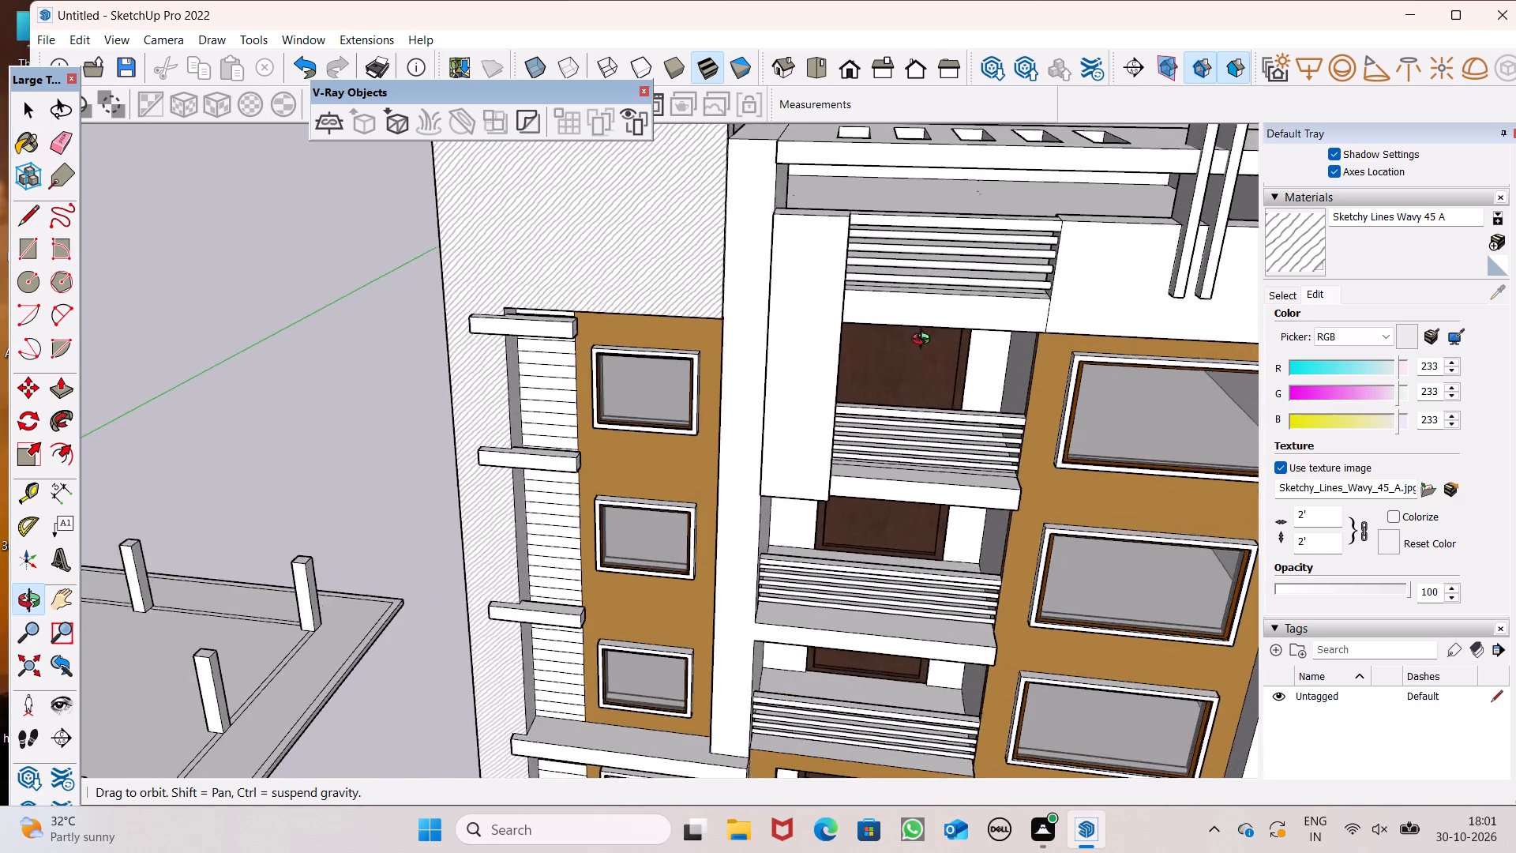
{"action": "middle_click_drag", "start_coordinate": [925, 341], "coordinate": [993, 434]}
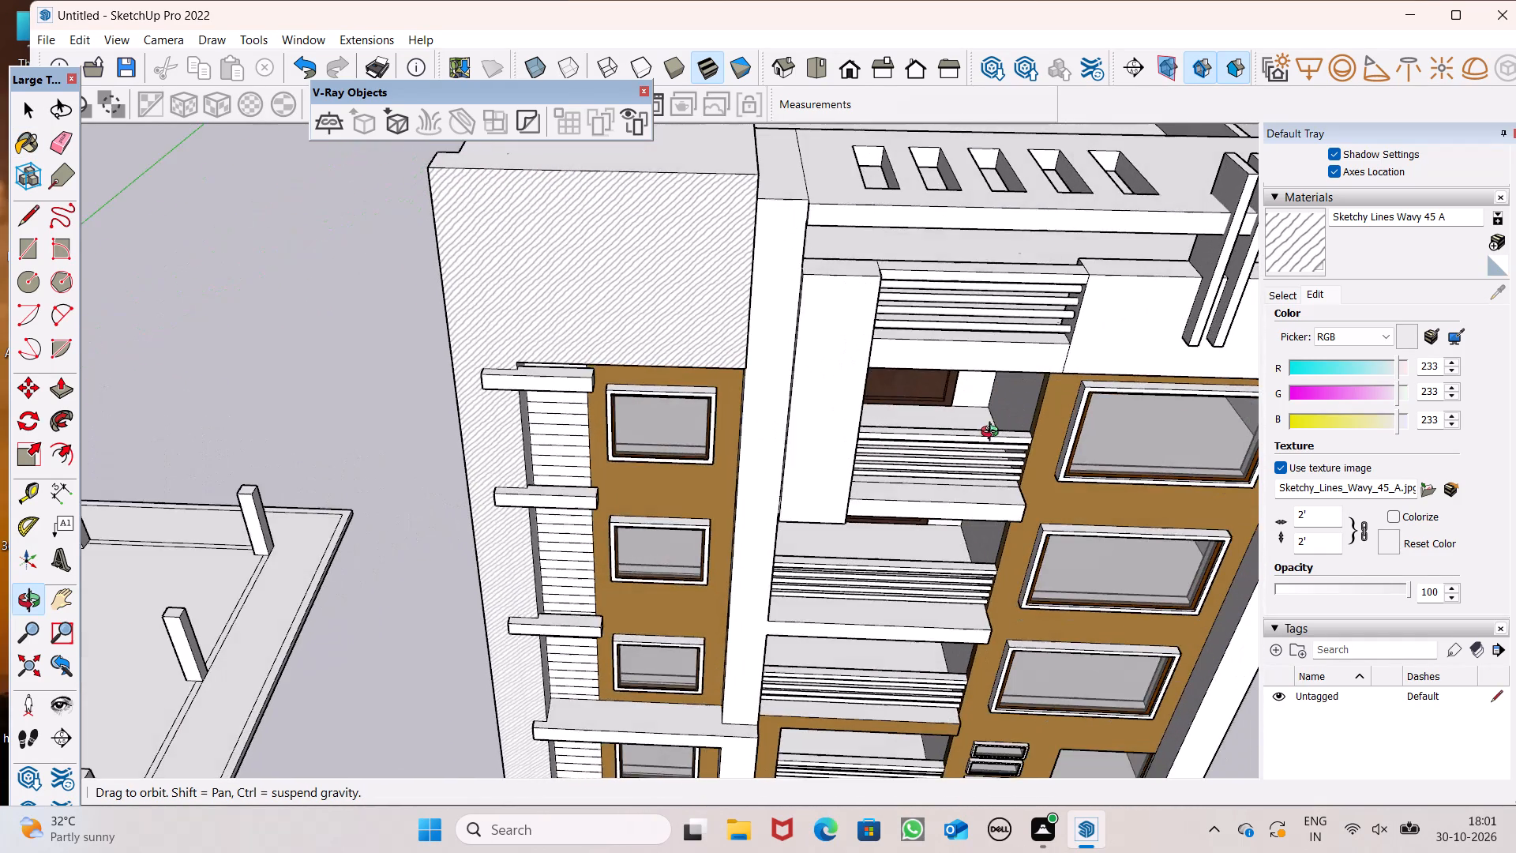
{"action": "middle_click_drag", "start_coordinate": [993, 434], "coordinate": [1018, 422]}
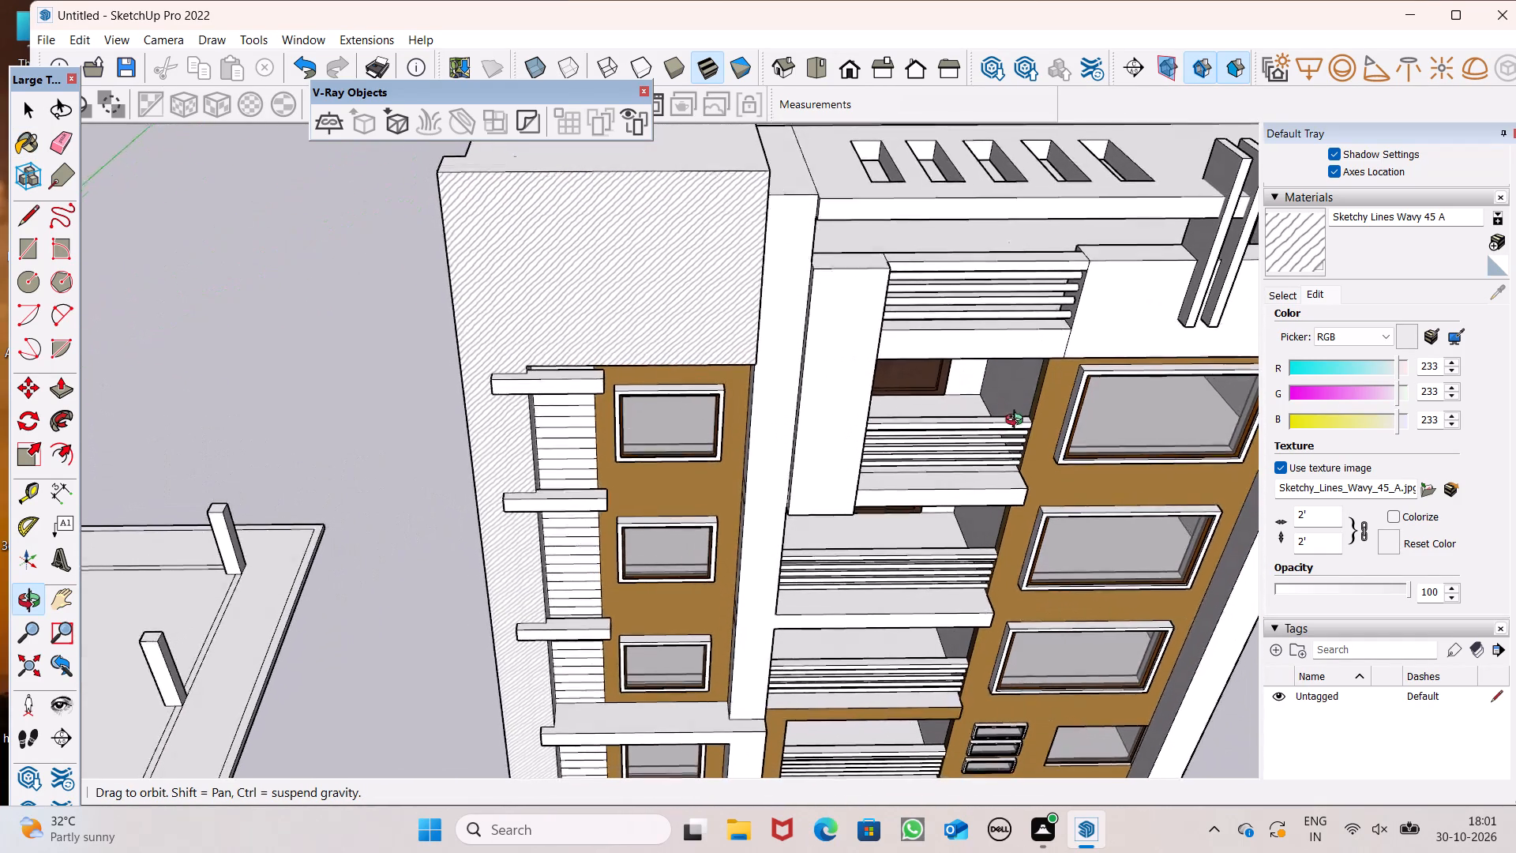
{"action": "middle_click_drag", "start_coordinate": [1018, 422], "coordinate": [893, 326]}
{"action": "scroll", "coordinate": [882, 316], "scroll_direction": "up", "scroll_amount": 5}
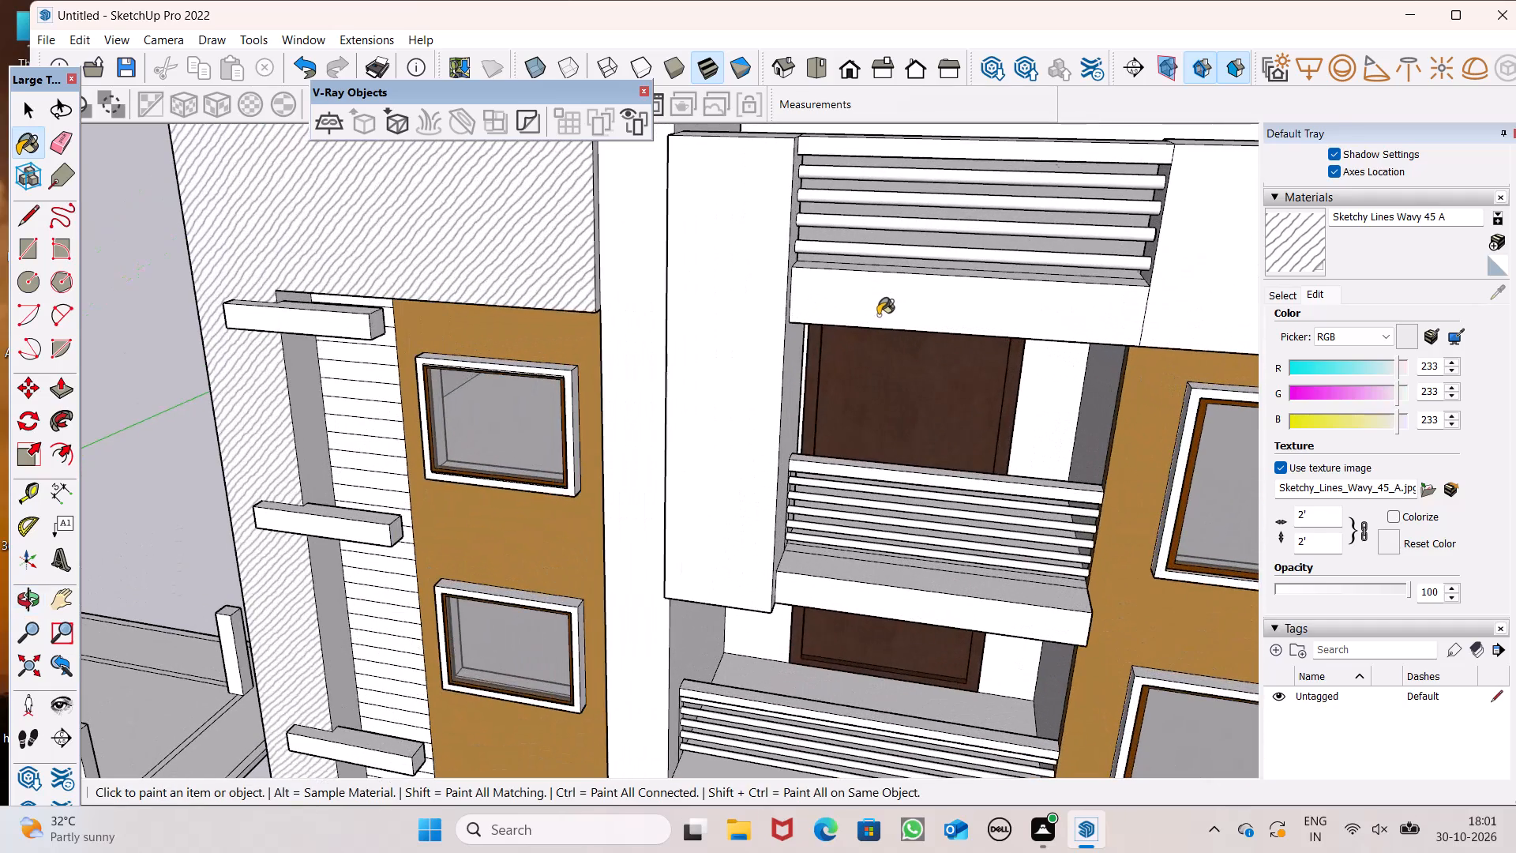
{"action": "left_click", "coordinate": [739, 302]}
{"action": "scroll", "coordinate": [818, 302], "scroll_direction": "up", "scroll_amount": 1}
{"action": "middle_click_drag", "start_coordinate": [819, 305], "coordinate": [769, 466]}
{"action": "scroll", "coordinate": [703, 250], "scroll_direction": "up", "scroll_amount": 5}
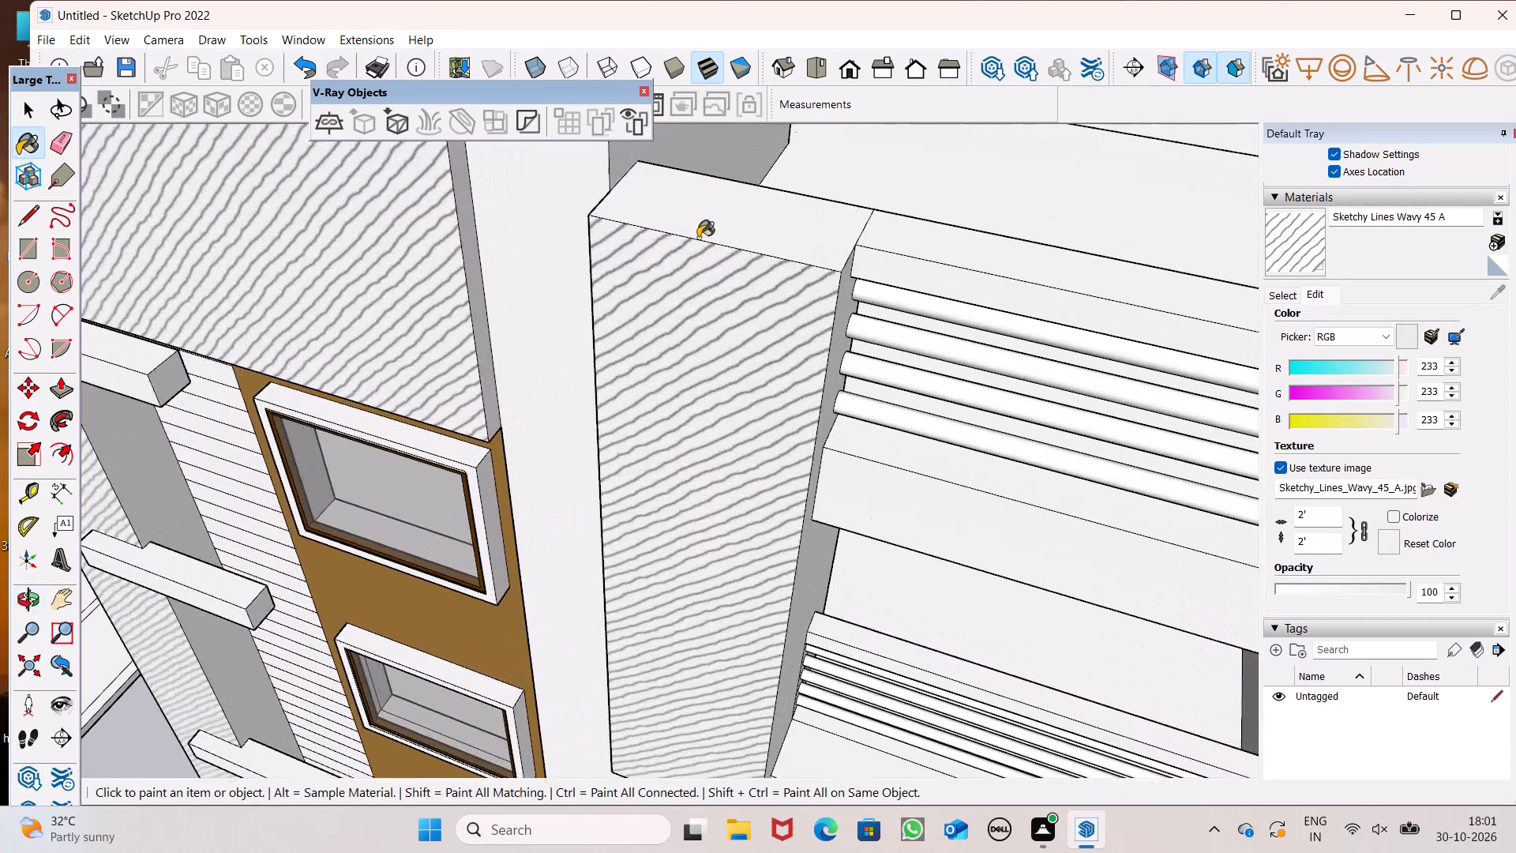
{"action": "left_click", "coordinate": [692, 224]}
{"action": "scroll", "coordinate": [776, 261], "scroll_direction": "down", "scroll_amount": 3}
{"action": "middle_click_drag", "start_coordinate": [786, 323], "coordinate": [573, 202]}
{"action": "scroll", "coordinate": [626, 292], "scroll_direction": "up", "scroll_amount": 4}
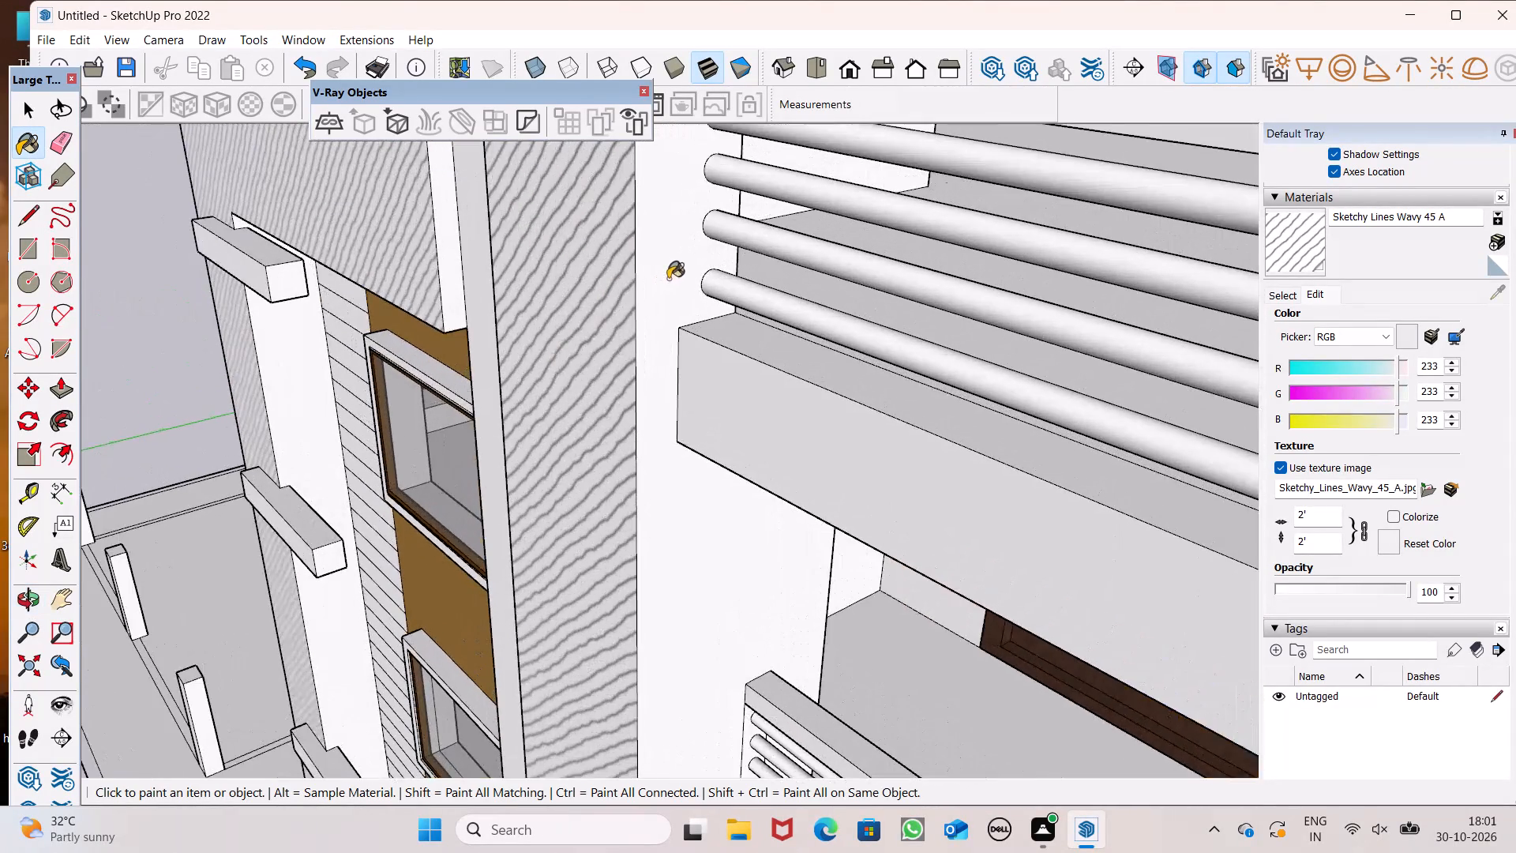
{"action": "left_click", "coordinate": [670, 278]}
Paint the white recess face beside the horizontal boards near the small windows with Sketchy Lines Wavy 45 A.
{"action": "scroll", "coordinate": [666, 239], "scroll_direction": "down", "scroll_amount": 5}
{"action": "middle_click_drag", "start_coordinate": [698, 310], "coordinate": [749, 229]}
{"action": "scroll", "coordinate": [747, 232], "scroll_direction": "up", "scroll_amount": 1}
{"action": "scroll", "coordinate": [716, 213], "scroll_direction": "down", "scroll_amount": 5}
{"action": "middle_click_drag", "start_coordinate": [722, 304], "coordinate": [553, 150]}
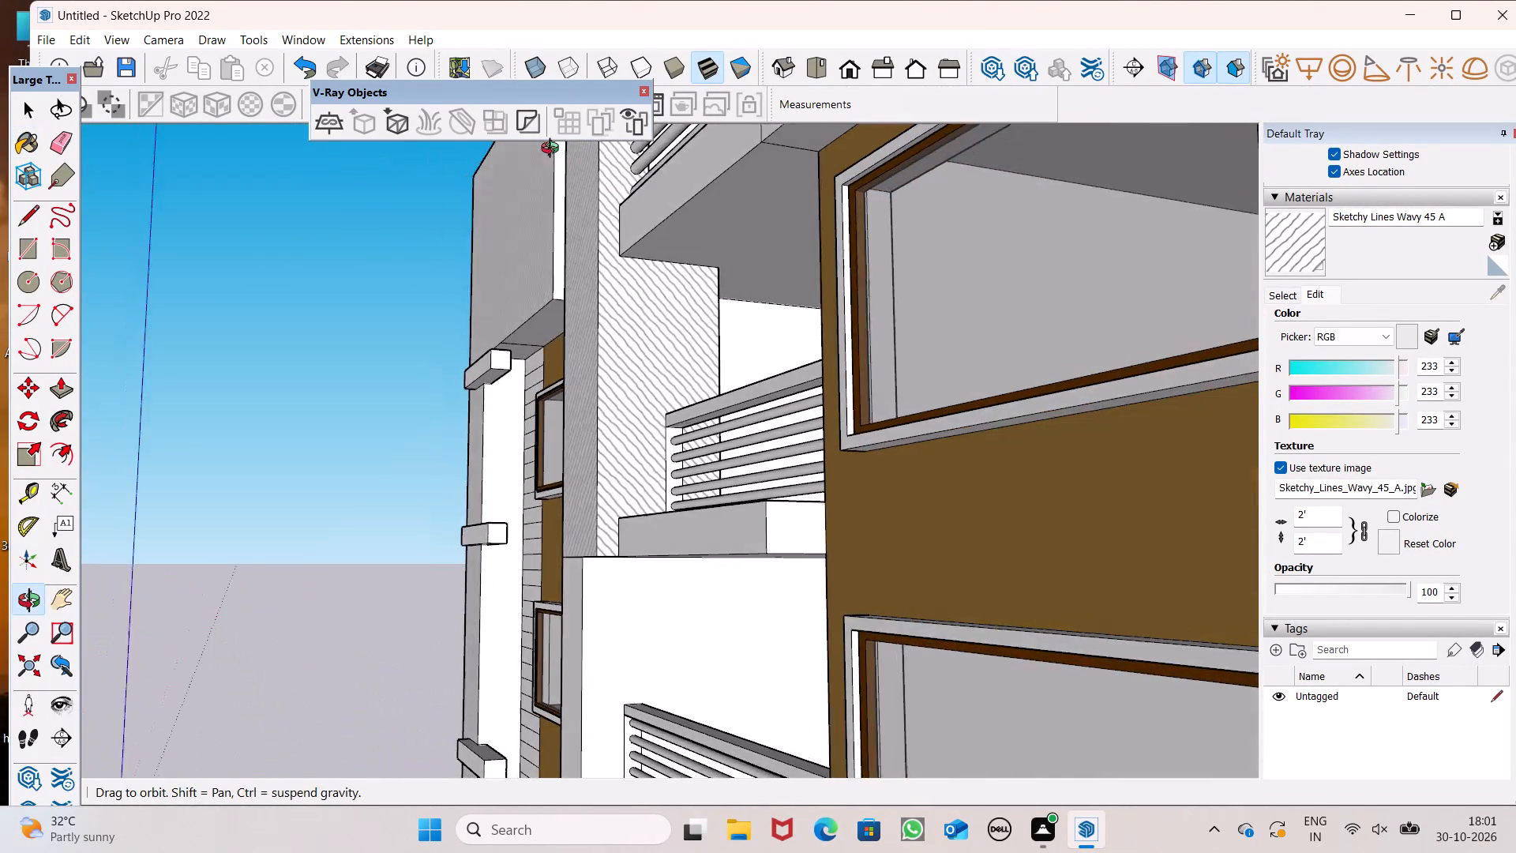
{"action": "middle_click_drag", "start_coordinate": [553, 150], "coordinate": [550, 150]}
{"action": "scroll", "coordinate": [724, 253], "scroll_direction": "up", "scroll_amount": 7}
{"action": "scroll", "coordinate": [714, 358], "scroll_direction": "up", "scroll_amount": 4}
{"action": "middle_click_drag", "start_coordinate": [717, 389], "coordinate": [692, 330]}
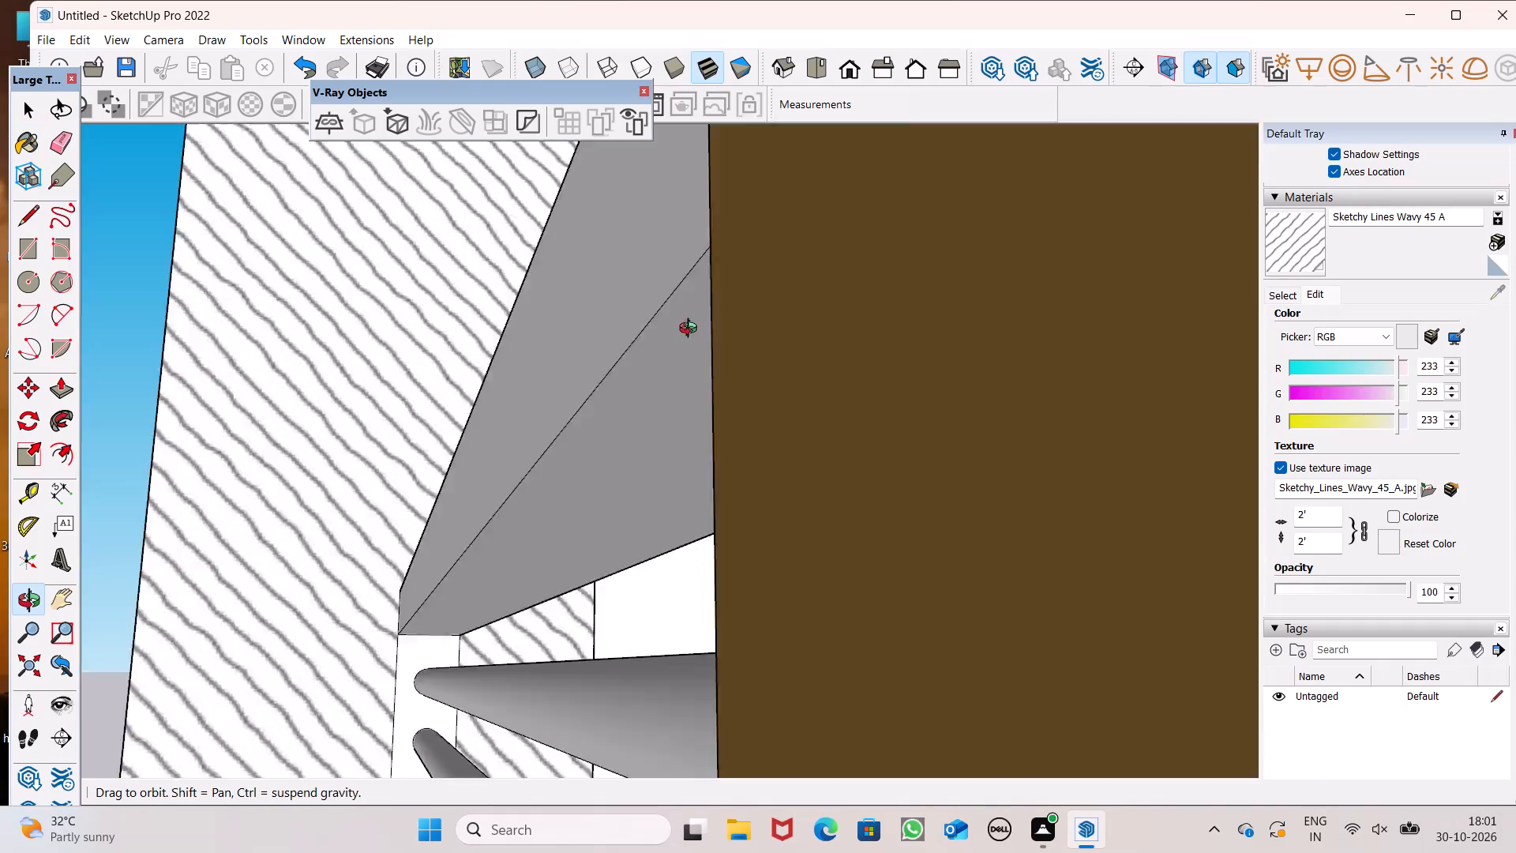
{"action": "middle_click_drag", "start_coordinate": [692, 330], "coordinate": [1191, 298]}
{"action": "scroll", "coordinate": [595, 215], "scroll_direction": "down", "scroll_amount": 16}
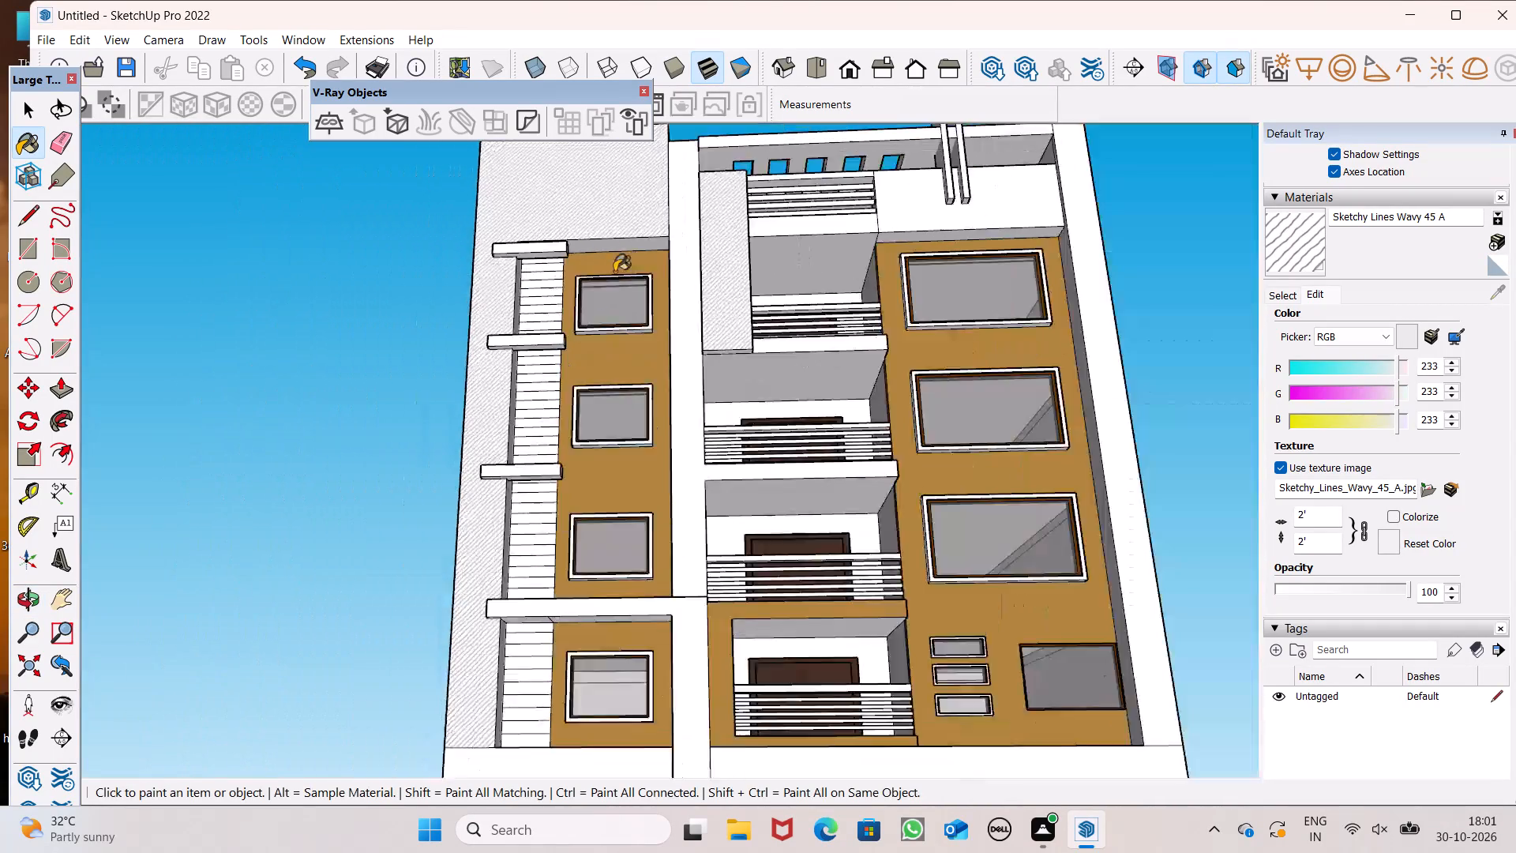
{"action": "scroll", "coordinate": [614, 272], "scroll_direction": "down", "scroll_amount": 2}
{"action": "middle_click_drag", "start_coordinate": [674, 294], "coordinate": [269, 554]}
{"action": "scroll", "coordinate": [265, 573], "scroll_direction": "up", "scroll_amount": 3}
{"action": "scroll", "coordinate": [588, 350], "scroll_direction": "up", "scroll_amount": 4}
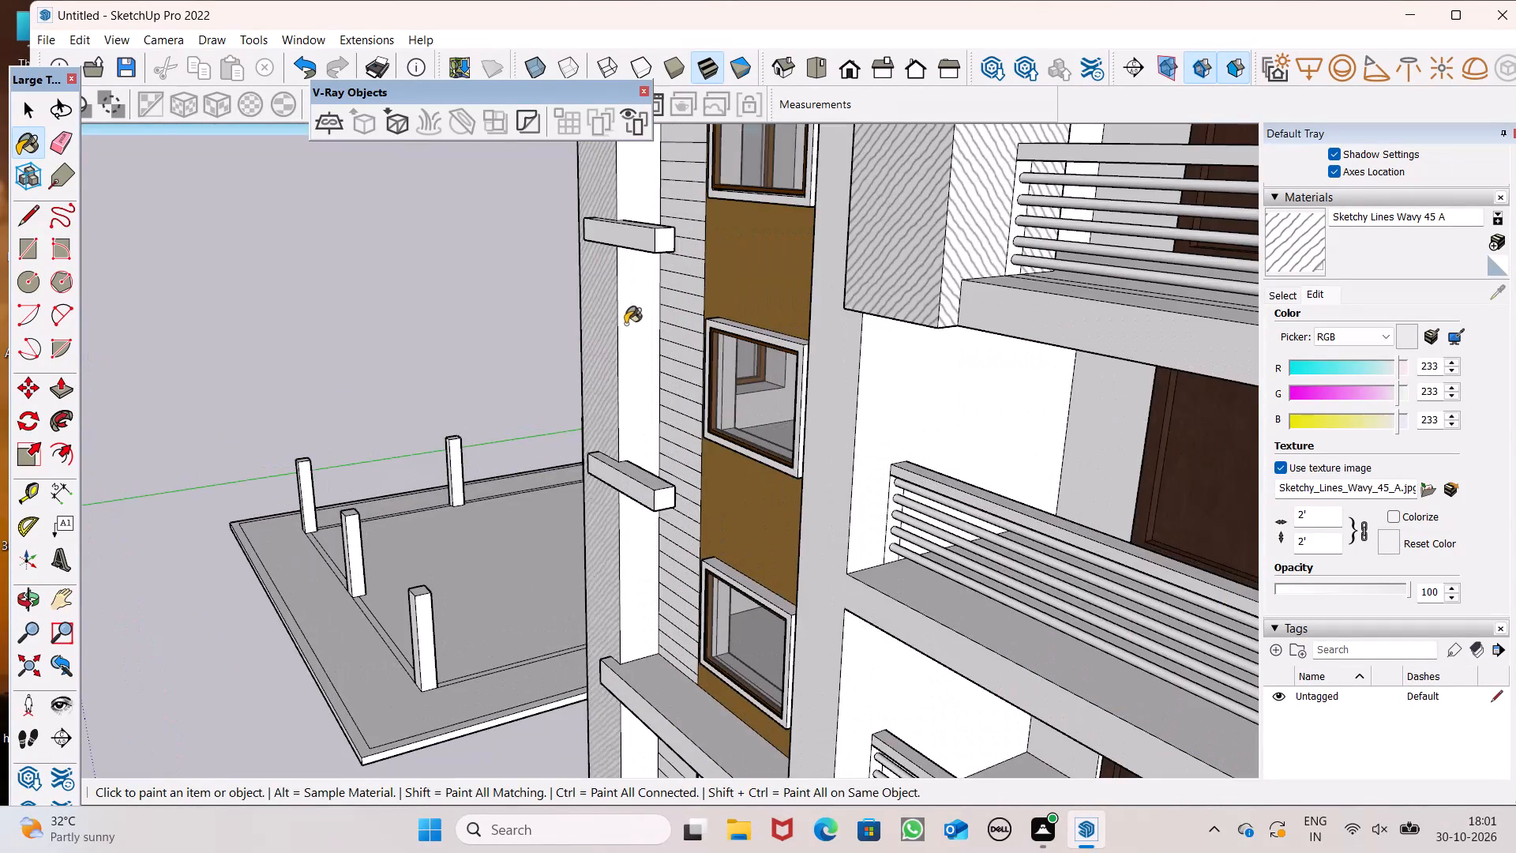
{"action": "left_click", "coordinate": [625, 324]}
Paint the remaining side and top faces of the corner block above the small windows with Sketchy Lines Wavy 45 A.
{"action": "scroll", "coordinate": [626, 331], "scroll_direction": "down", "scroll_amount": 5}
{"action": "middle_click_drag", "start_coordinate": [624, 355], "coordinate": [1121, 599]}
{"action": "scroll", "coordinate": [597, 445], "scroll_direction": "down", "scroll_amount": 2}
{"action": "middle_click_drag", "start_coordinate": [590, 481], "coordinate": [961, 366]}
{"action": "scroll", "coordinate": [589, 318], "scroll_direction": "up", "scroll_amount": 3}
{"action": "left_click", "coordinate": [584, 314]}
{"action": "scroll", "coordinate": [584, 358], "scroll_direction": "down", "scroll_amount": 3}
{"action": "middle_click_drag", "start_coordinate": [383, 482], "coordinate": [193, 502]}
{"action": "scroll", "coordinate": [427, 622], "scroll_direction": "down", "scroll_amount": 6}
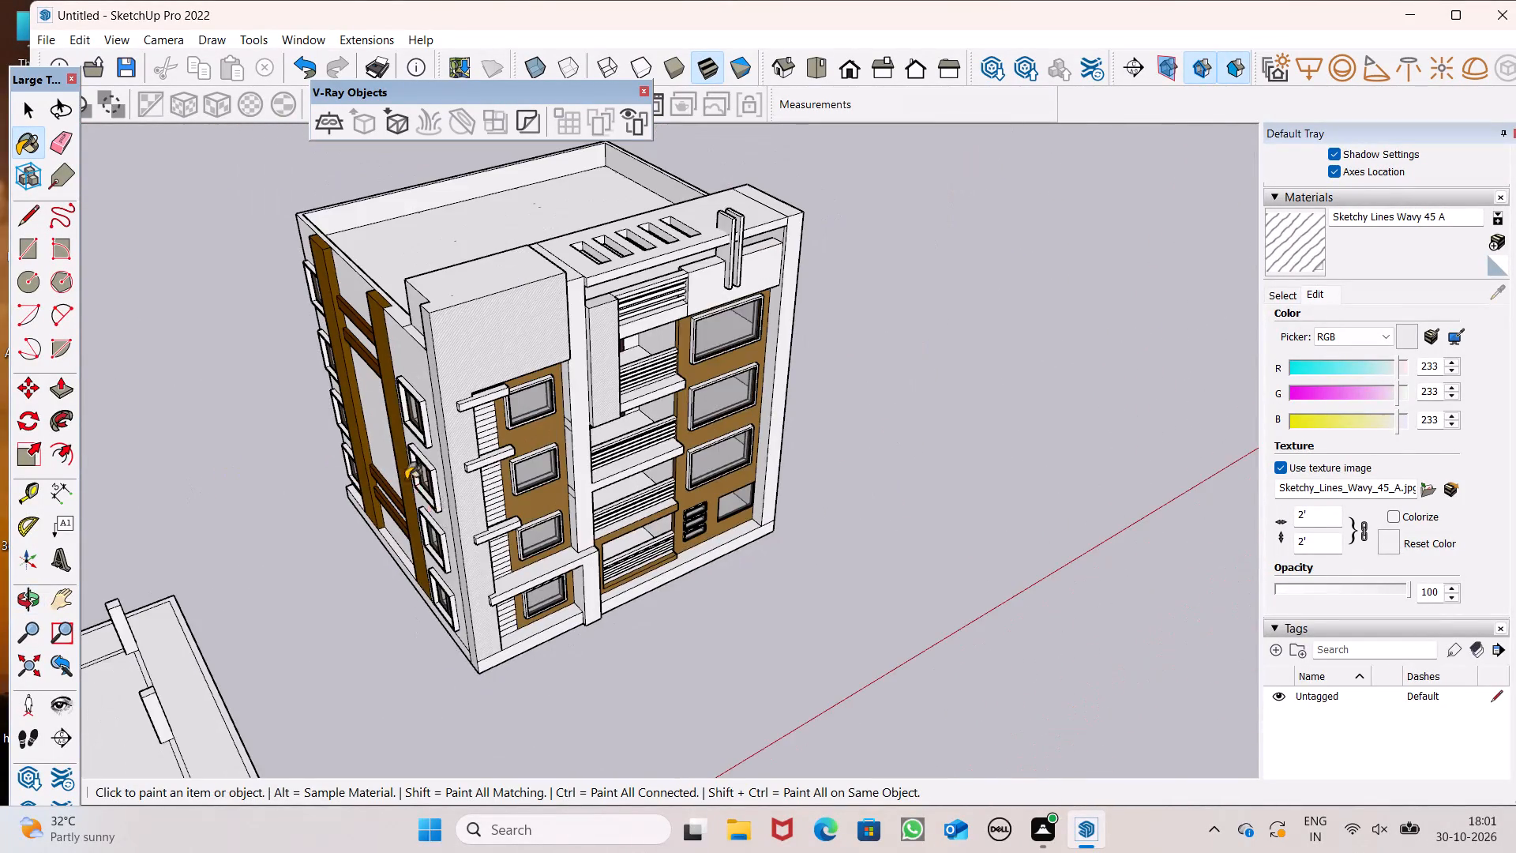
{"action": "scroll", "coordinate": [384, 386], "scroll_direction": "up", "scroll_amount": 6}
{"action": "left_click", "coordinate": [488, 249]}
Recolour the Sketchy Lines Wavy 45 A material to a near-black navy with RGB values 0, 0, 6.
{"action": "scroll", "coordinate": [488, 262], "scroll_direction": "down", "scroll_amount": 3}
{"action": "middle_click_drag", "start_coordinate": [516, 329], "coordinate": [260, 208]}
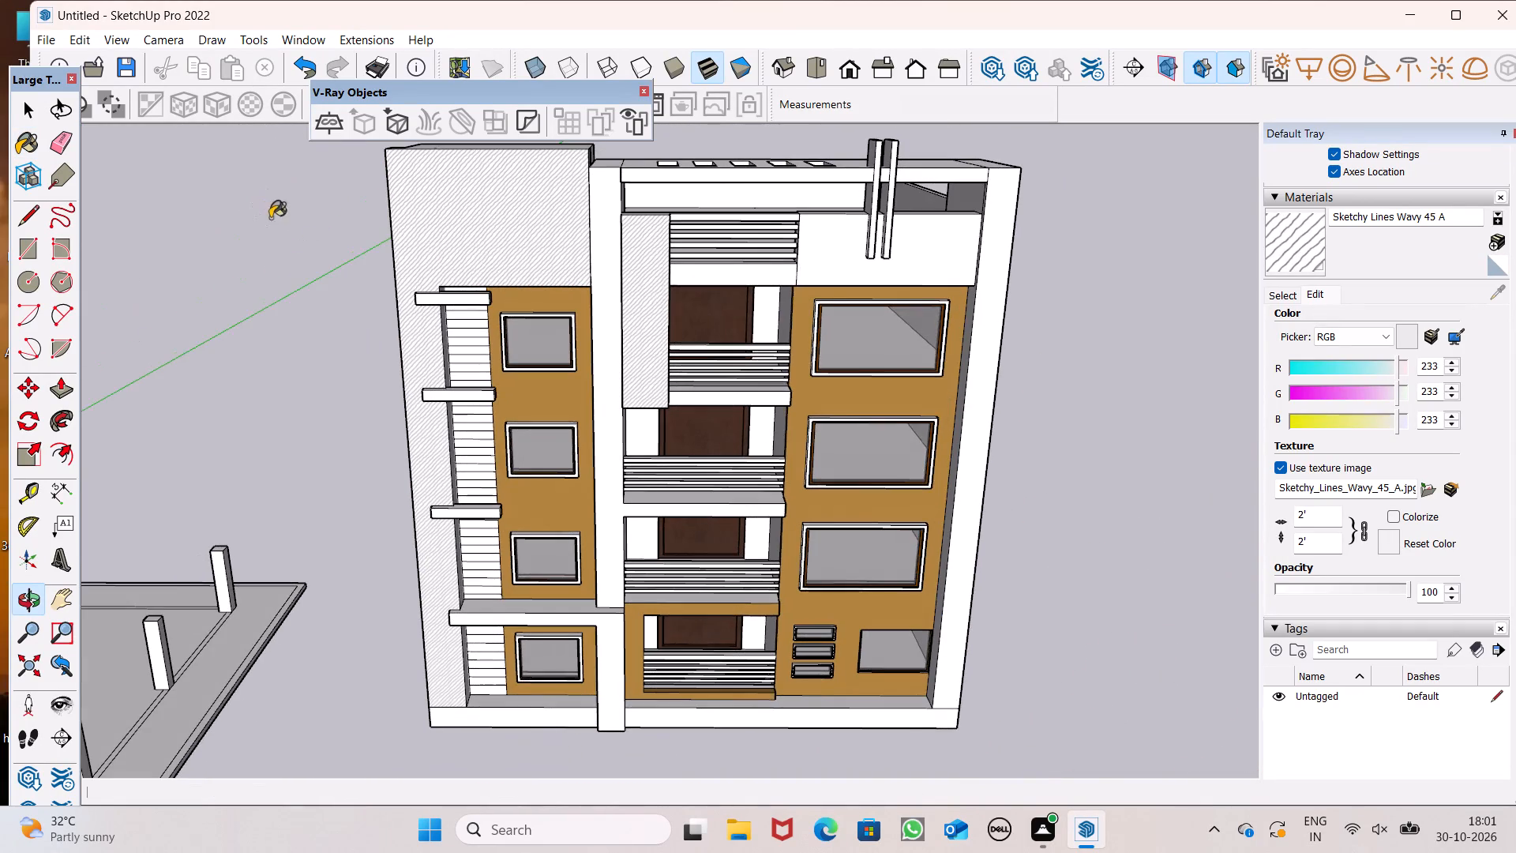
{"action": "left_click", "coordinate": [1281, 296]}
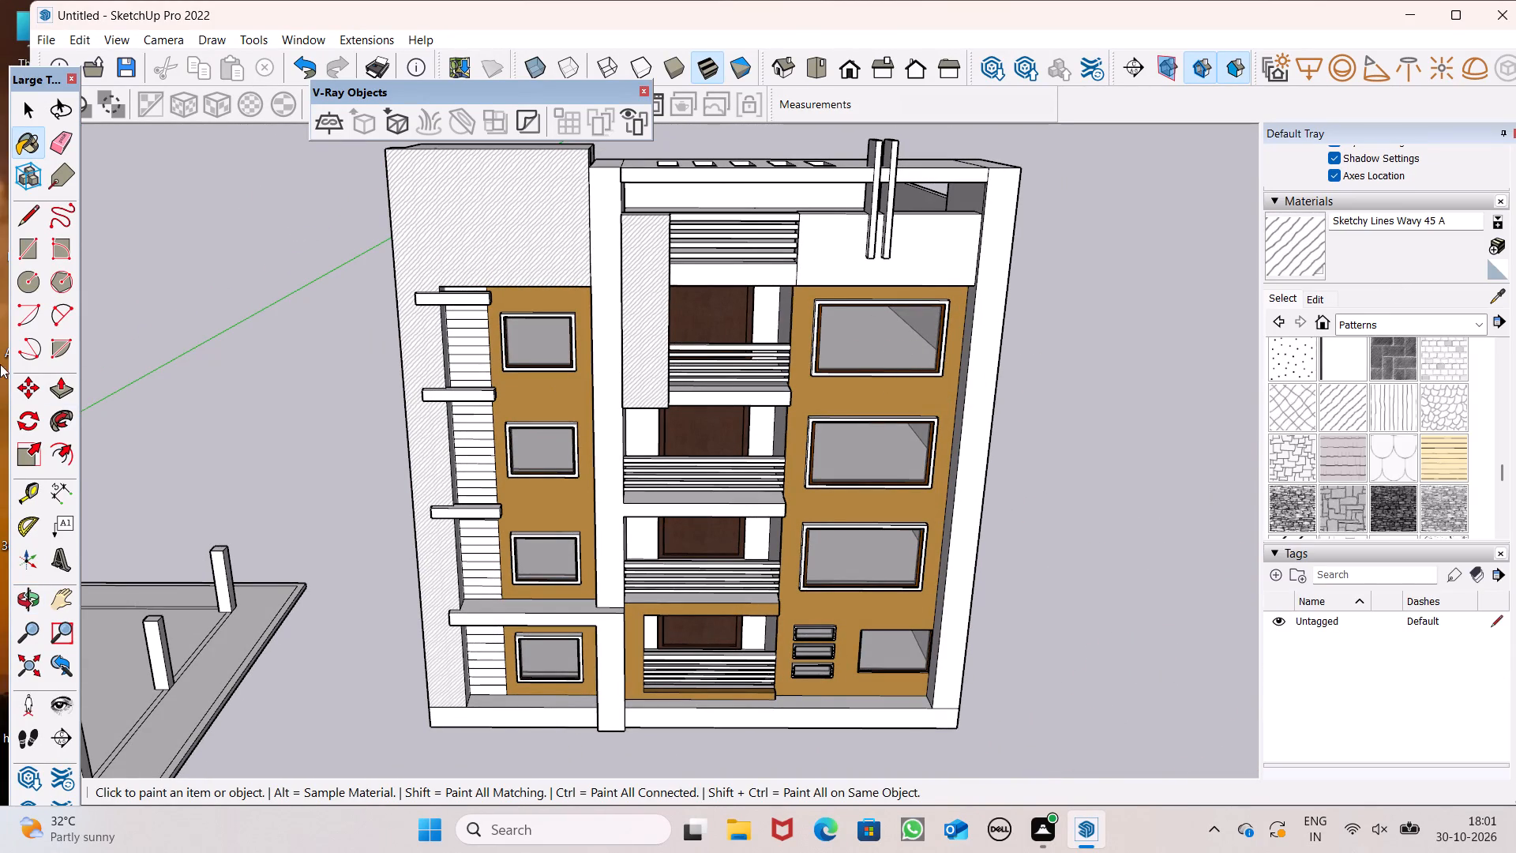
{"action": "left_click", "coordinate": [1310, 304]}
{"action": "left_click", "coordinate": [1298, 430]}
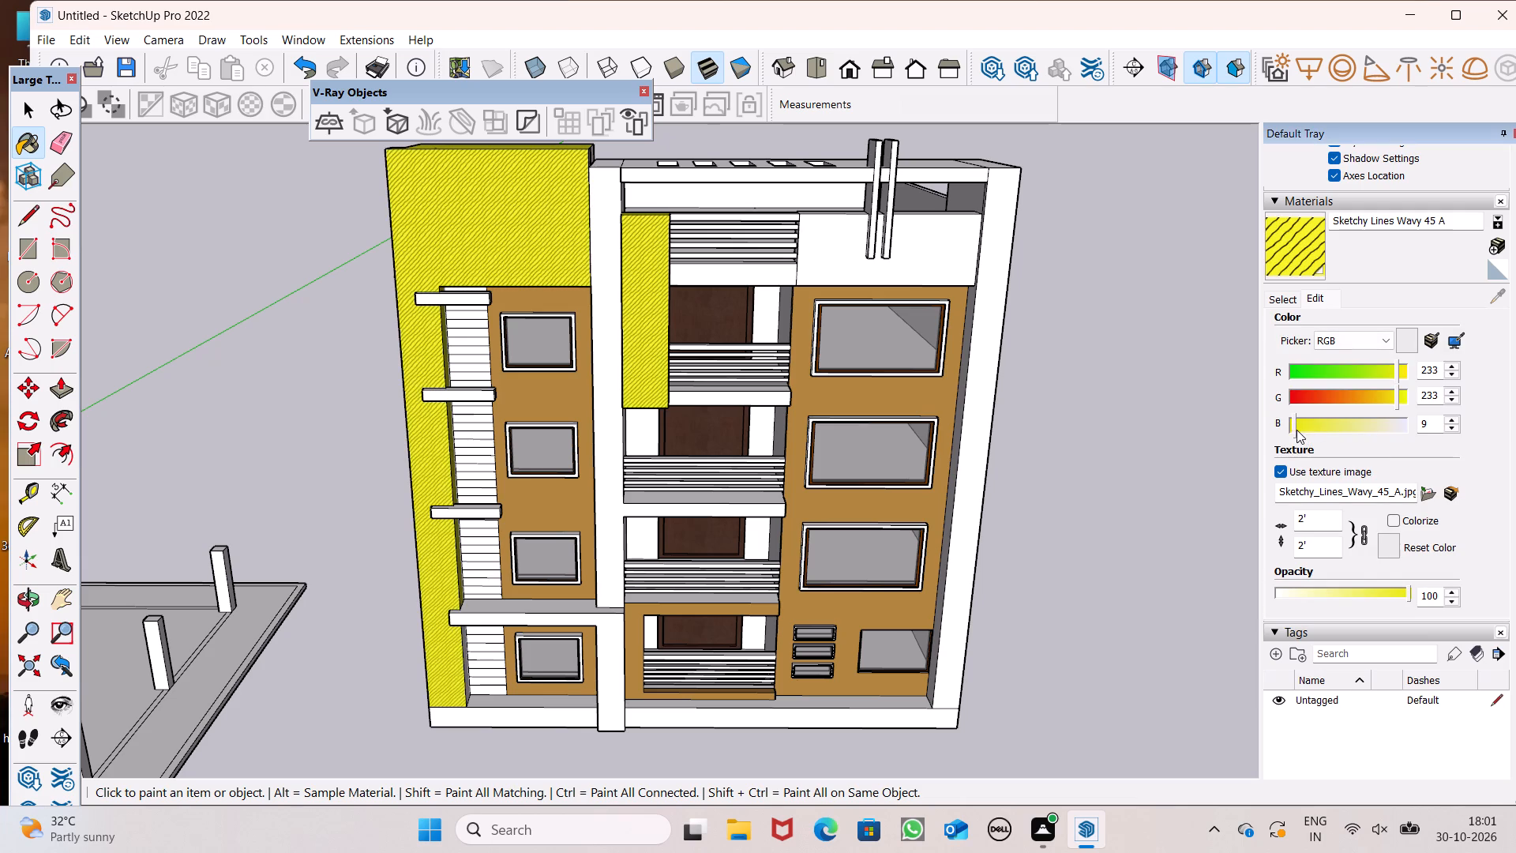
{"action": "left_click_drag", "start_coordinate": [1298, 397], "coordinate": [1287, 404]}
{"action": "left_click", "coordinate": [1295, 370]}
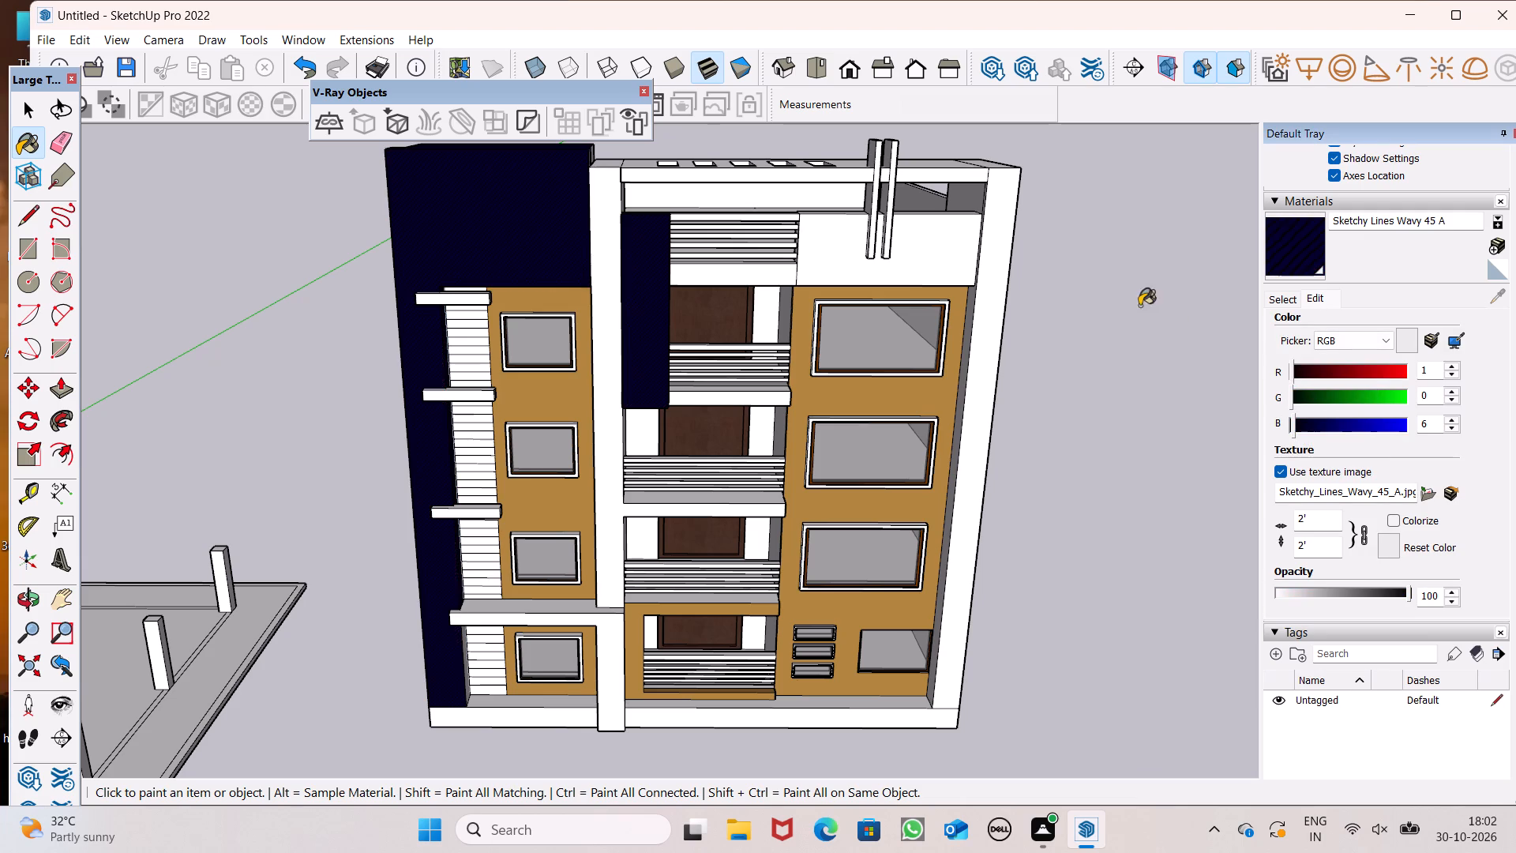
Review the recoloured front facade up close and the whole model from a distance.
{"action": "scroll", "coordinate": [1319, 371], "scroll_direction": "up", "scroll_amount": 7}
{"action": "middle_click_drag", "start_coordinate": [521, 310], "coordinate": [525, 194]}
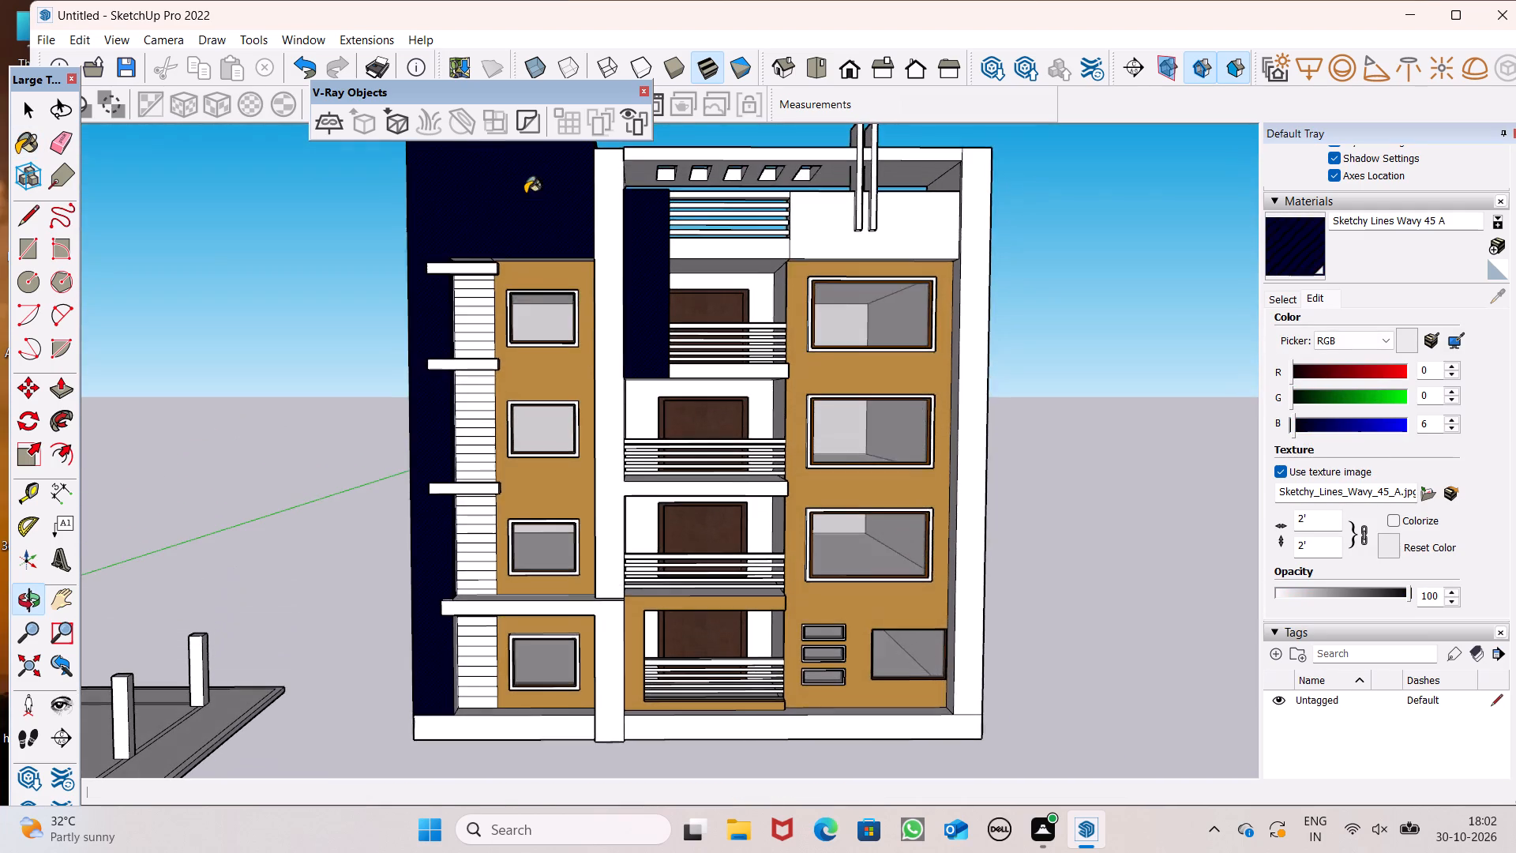
{"action": "scroll", "coordinate": [569, 392], "scroll_direction": "down", "scroll_amount": 3}
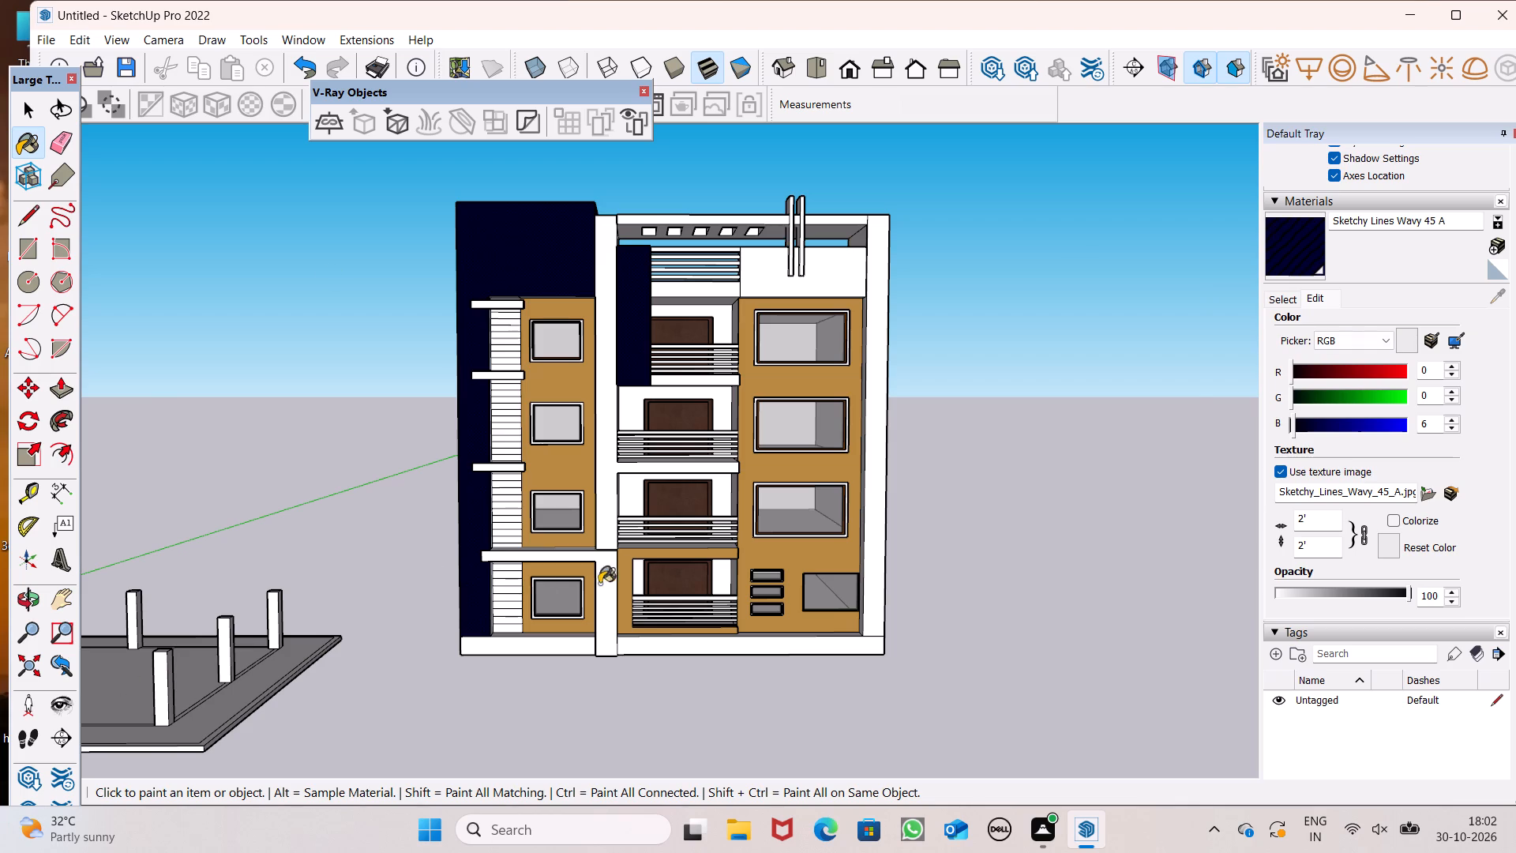
{"action": "scroll", "coordinate": [1325, 381], "scroll_direction": "up", "scroll_amount": 6}
{"action": "scroll", "coordinate": [1210, 410], "scroll_direction": "down", "scroll_amount": 8}
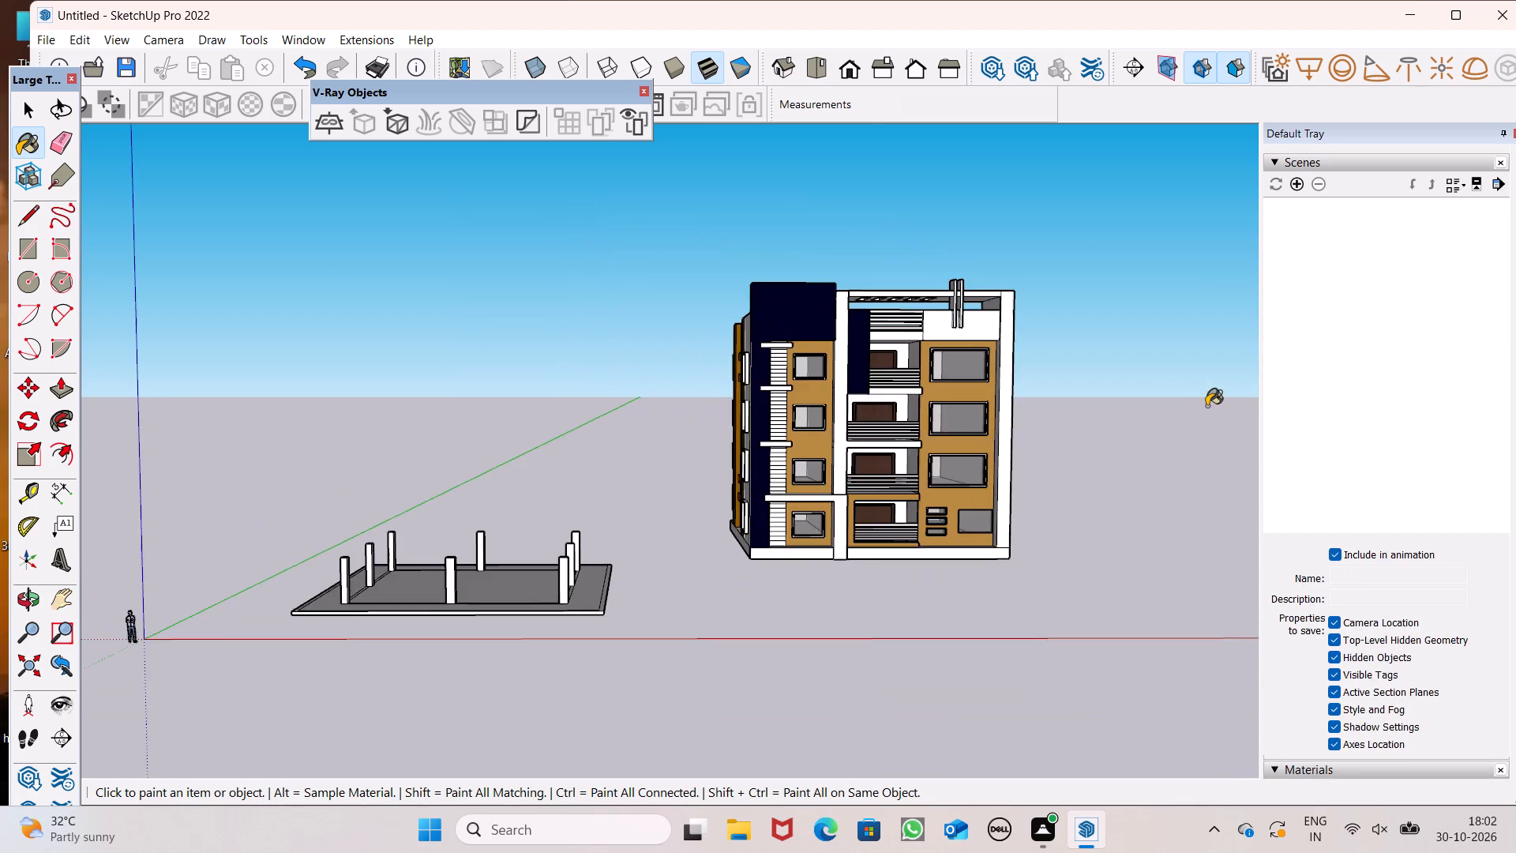
{"action": "scroll", "coordinate": [1056, 381], "scroll_direction": "down", "scroll_amount": 7}
{"action": "middle_click_drag", "start_coordinate": [743, 573], "coordinate": [550, 579]}
{"action": "scroll", "coordinate": [631, 512], "scroll_direction": "down", "scroll_amount": 6}
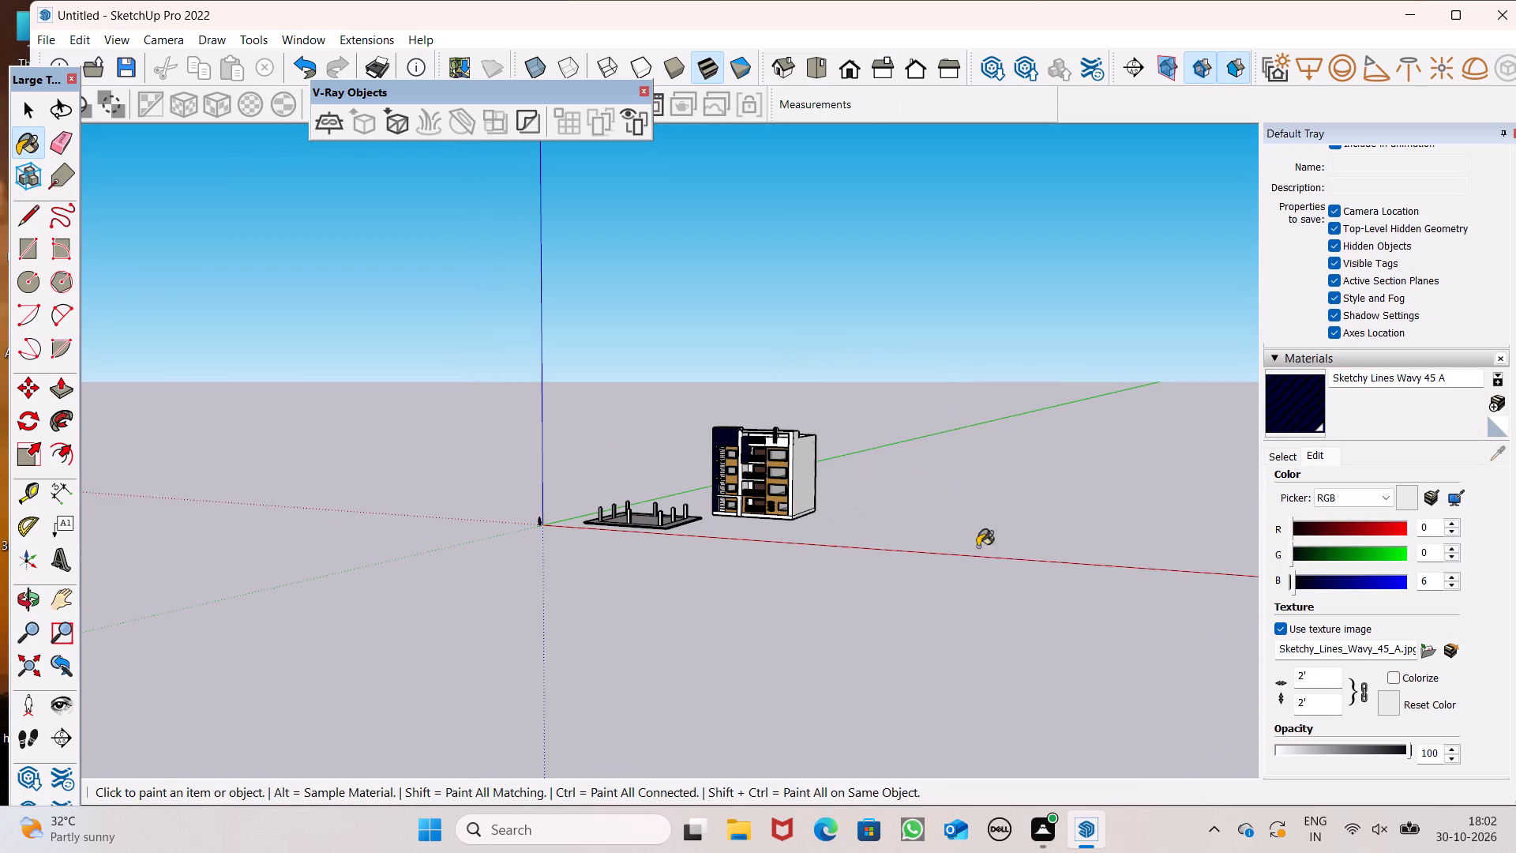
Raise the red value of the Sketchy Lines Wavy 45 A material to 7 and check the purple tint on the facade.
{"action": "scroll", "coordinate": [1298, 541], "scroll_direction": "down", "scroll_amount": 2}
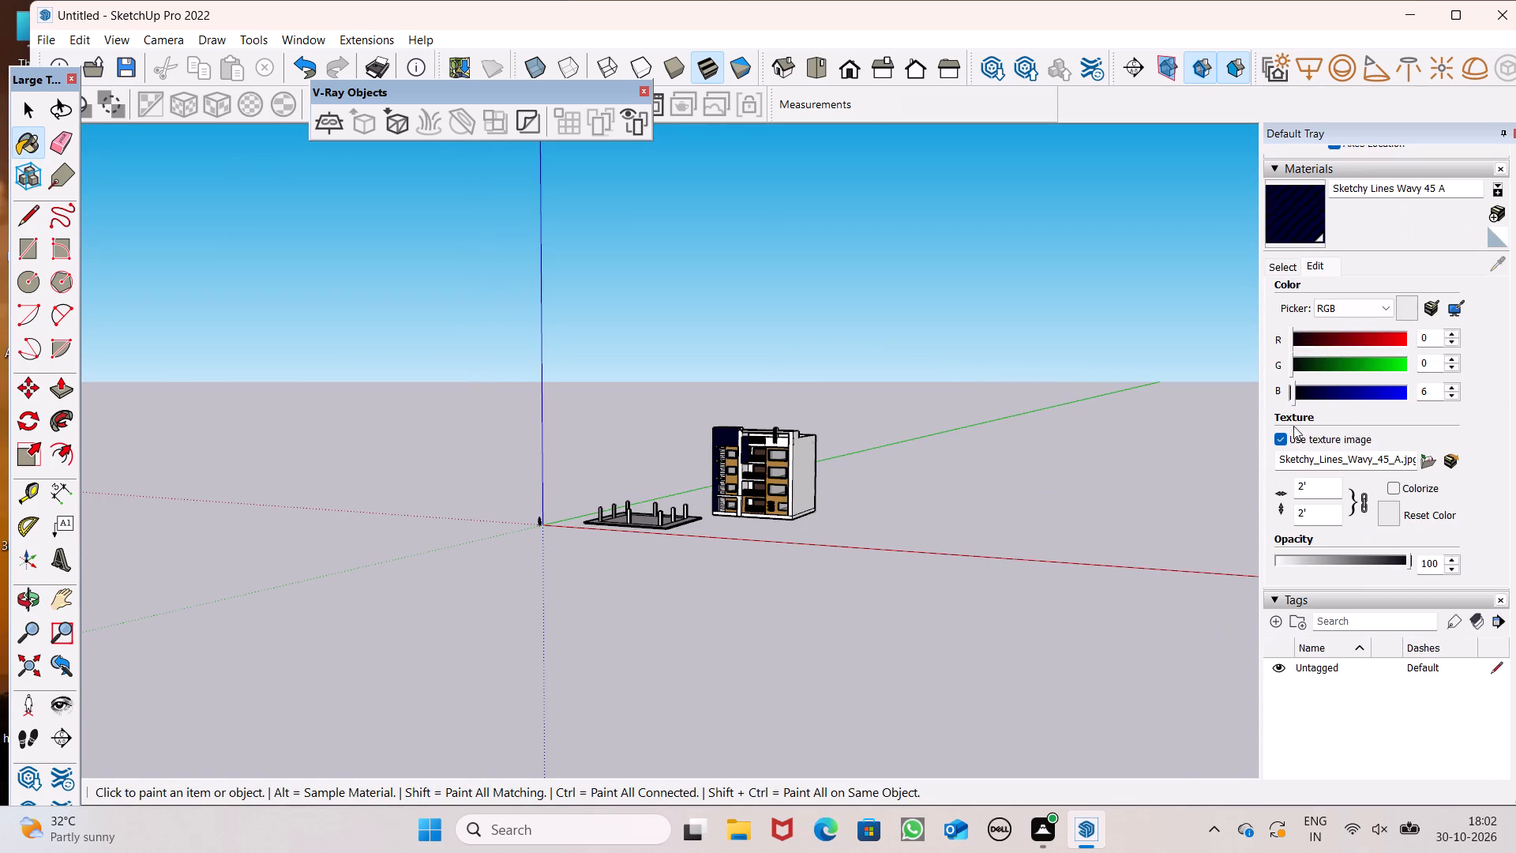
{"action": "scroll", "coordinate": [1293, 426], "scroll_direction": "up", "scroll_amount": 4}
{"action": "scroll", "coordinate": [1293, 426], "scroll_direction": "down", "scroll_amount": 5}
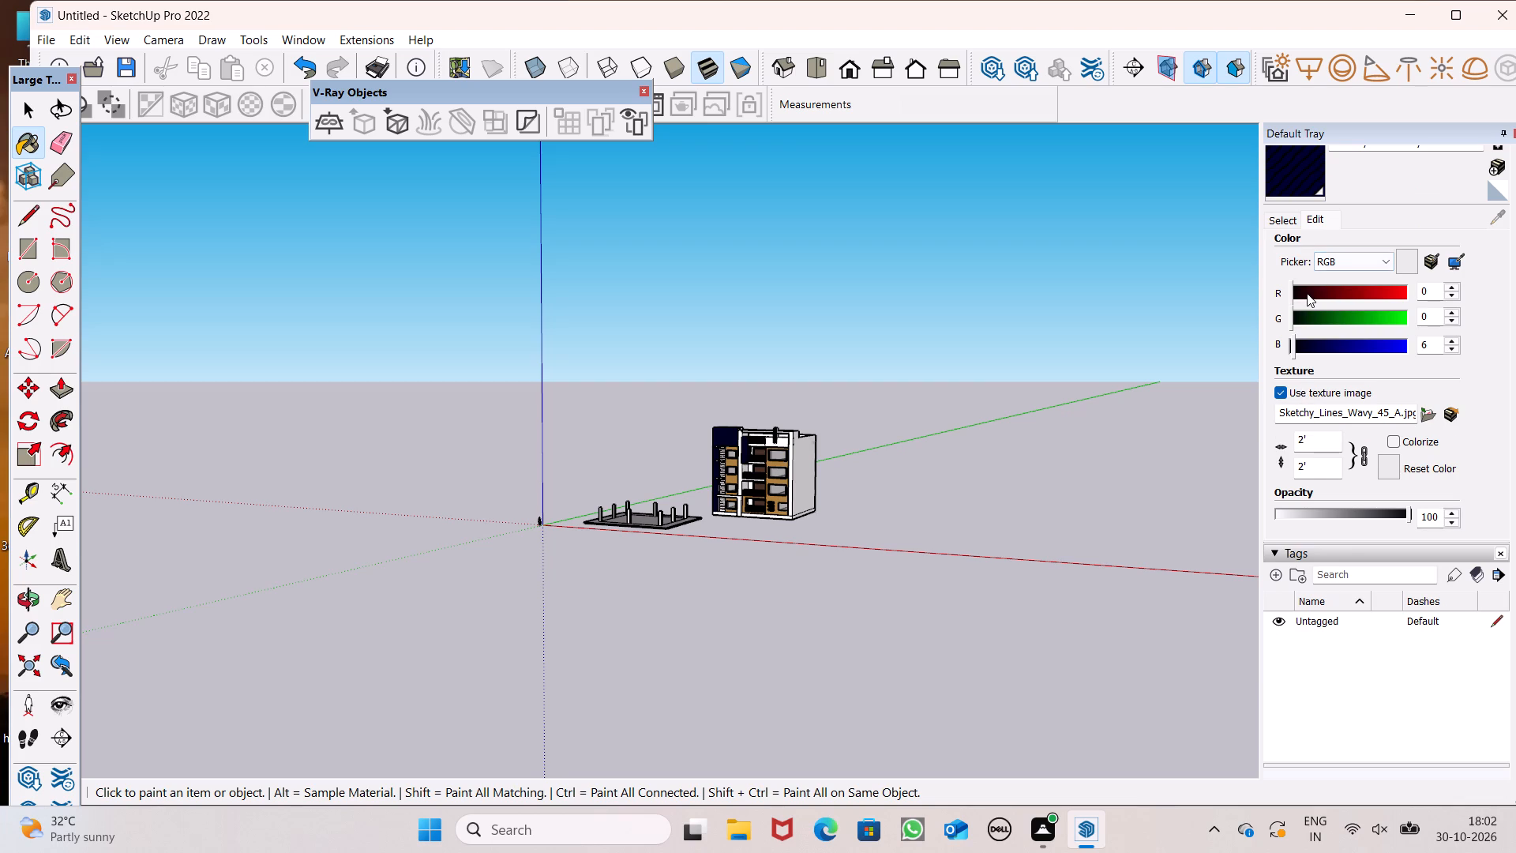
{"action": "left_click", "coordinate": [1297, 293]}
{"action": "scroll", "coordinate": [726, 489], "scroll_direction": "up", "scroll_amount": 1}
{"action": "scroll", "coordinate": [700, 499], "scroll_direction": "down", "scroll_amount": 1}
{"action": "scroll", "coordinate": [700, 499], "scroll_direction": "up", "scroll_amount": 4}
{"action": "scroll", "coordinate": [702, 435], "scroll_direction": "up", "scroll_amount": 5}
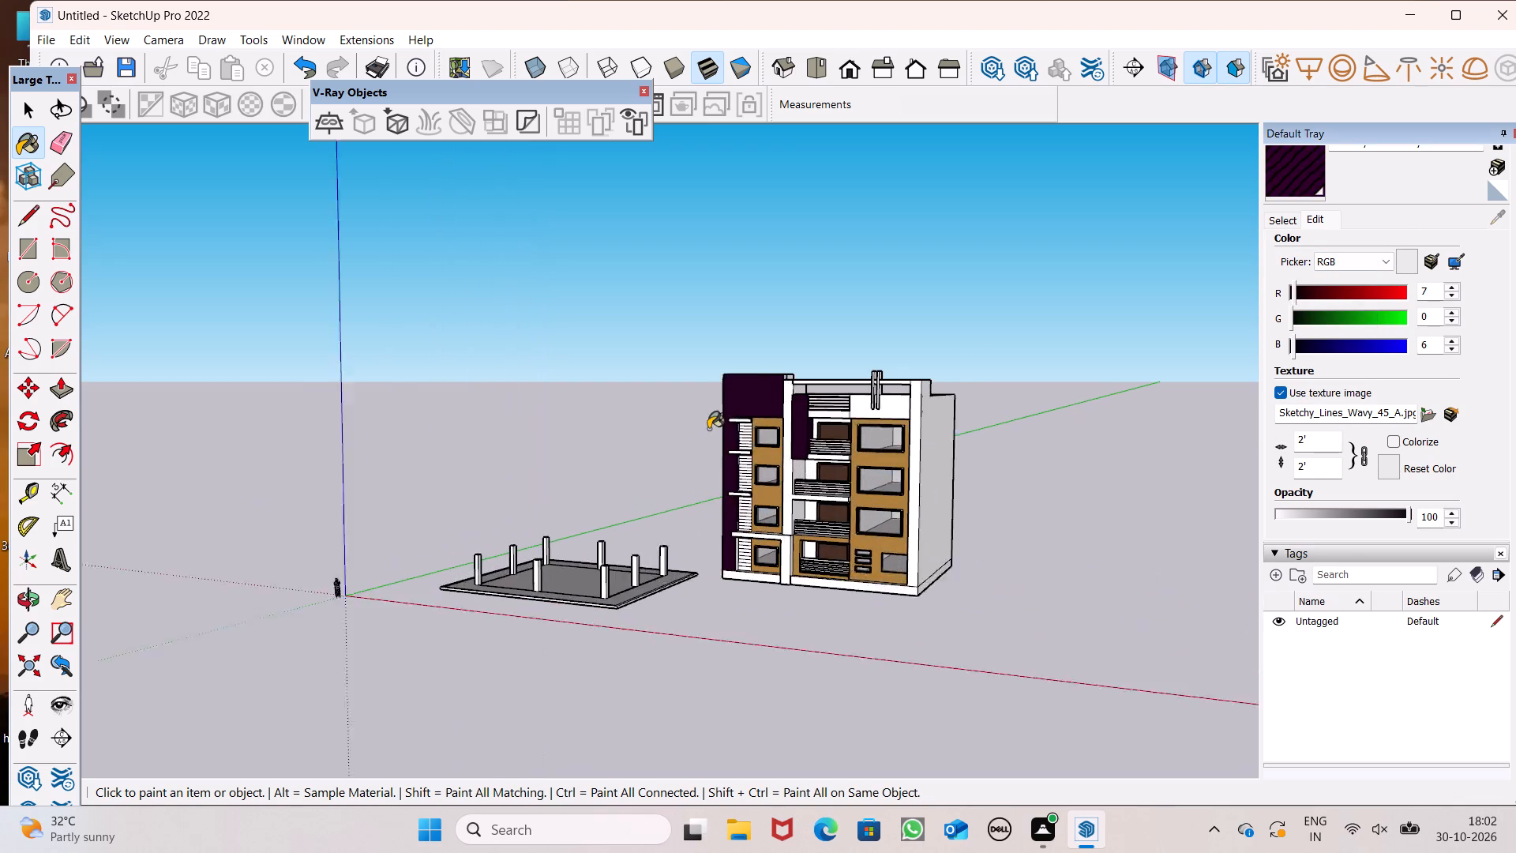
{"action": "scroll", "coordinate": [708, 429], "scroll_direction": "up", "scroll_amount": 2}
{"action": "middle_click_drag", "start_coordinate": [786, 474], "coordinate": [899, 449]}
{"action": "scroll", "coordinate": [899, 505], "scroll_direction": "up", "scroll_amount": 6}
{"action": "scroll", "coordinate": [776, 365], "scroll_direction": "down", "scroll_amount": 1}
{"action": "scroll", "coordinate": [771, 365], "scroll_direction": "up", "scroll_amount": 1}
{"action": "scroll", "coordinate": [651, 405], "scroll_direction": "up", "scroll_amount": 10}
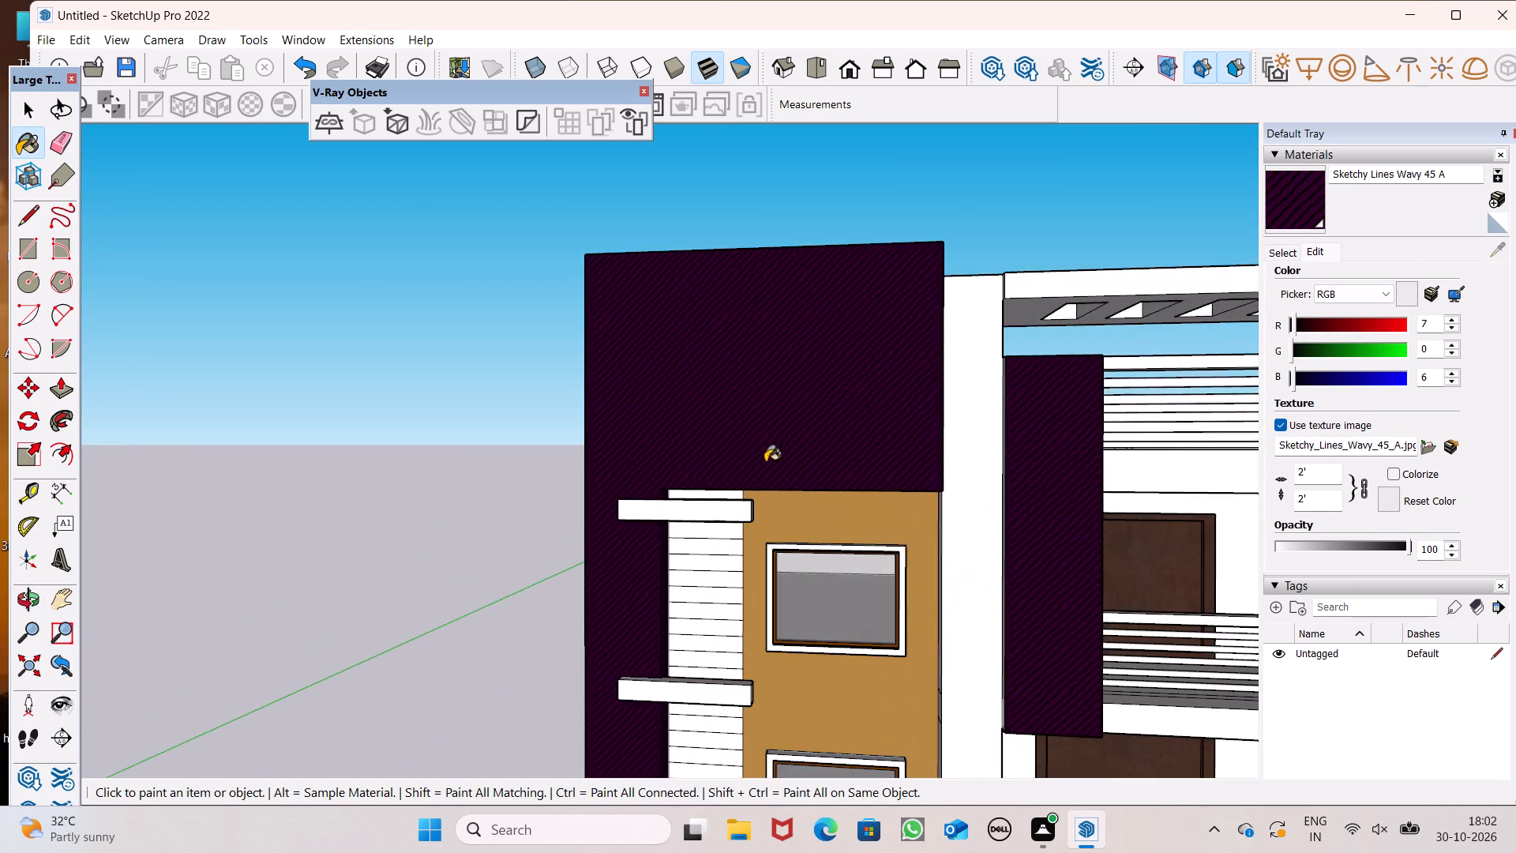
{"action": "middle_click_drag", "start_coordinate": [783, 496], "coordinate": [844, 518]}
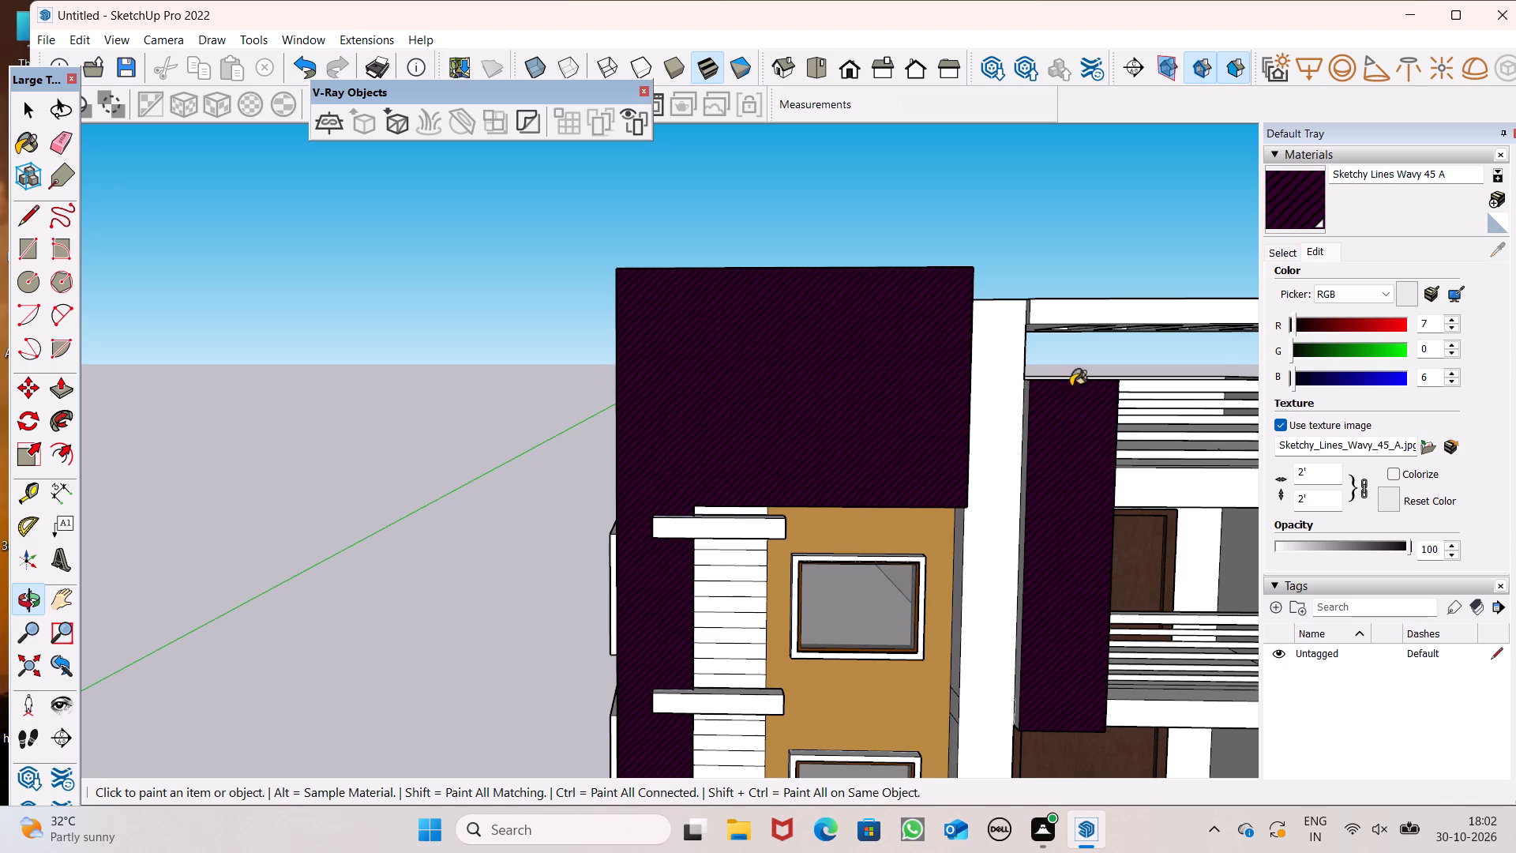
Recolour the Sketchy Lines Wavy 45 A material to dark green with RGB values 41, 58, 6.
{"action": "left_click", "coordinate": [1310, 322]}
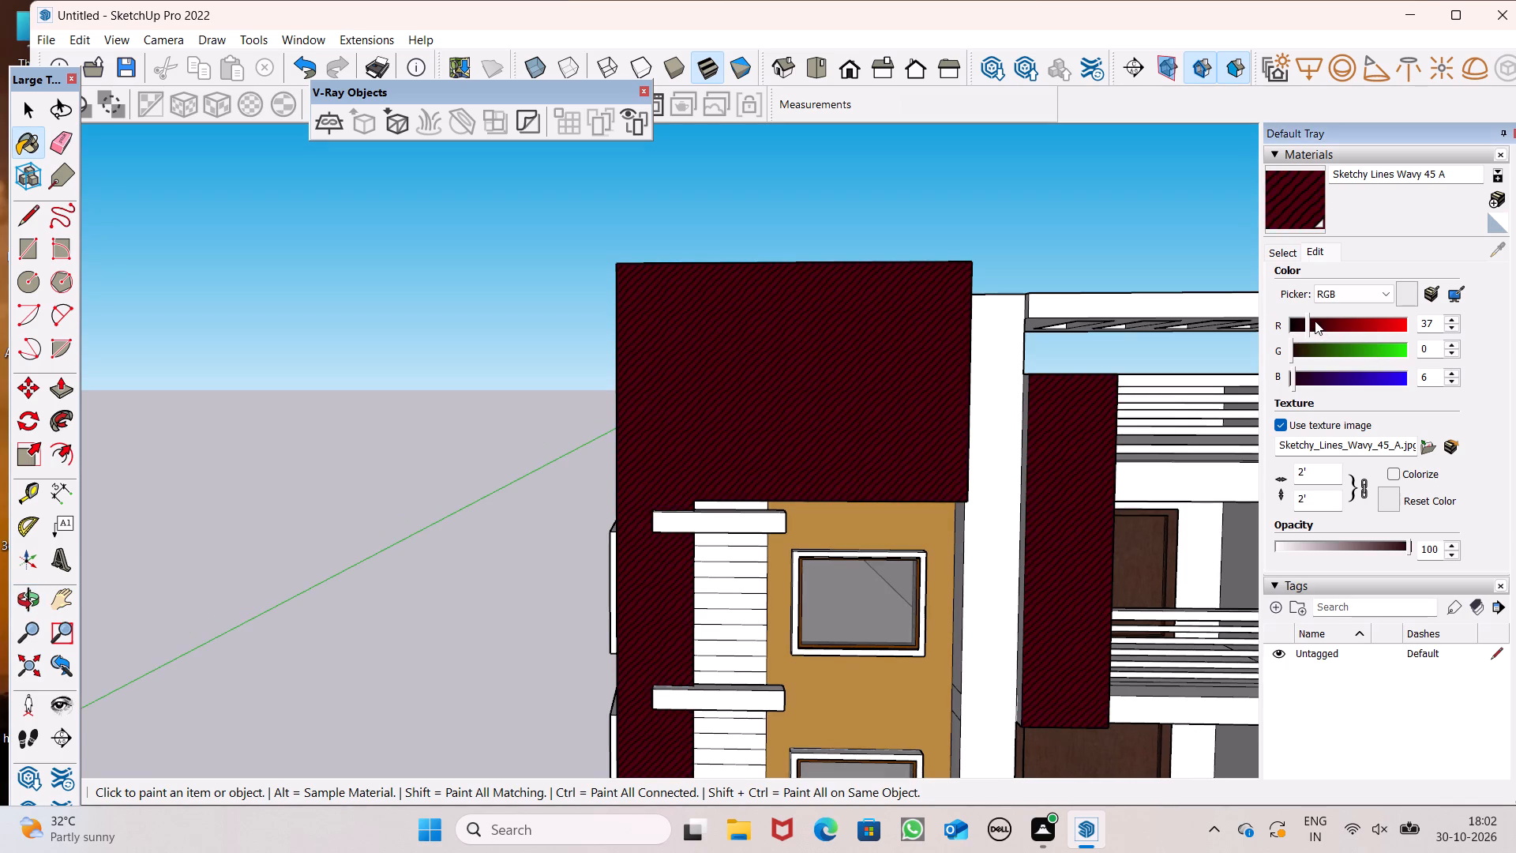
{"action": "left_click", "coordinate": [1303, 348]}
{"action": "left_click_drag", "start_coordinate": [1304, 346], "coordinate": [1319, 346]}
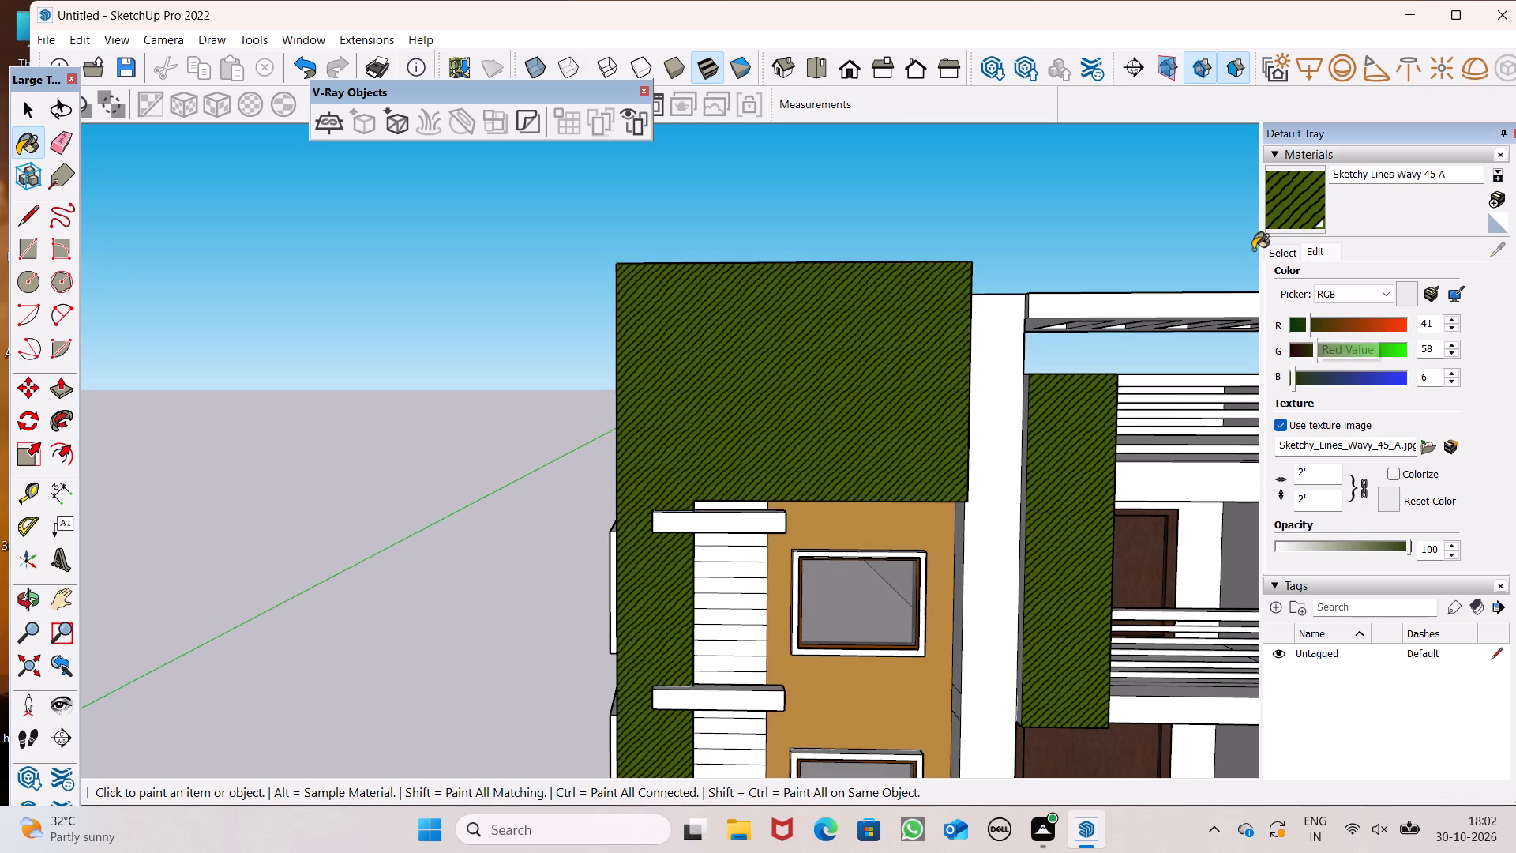
Paint the front and top faces of the corner block with Color M07 from the Colors collection.
{"action": "left_click", "coordinate": [1278, 255]}
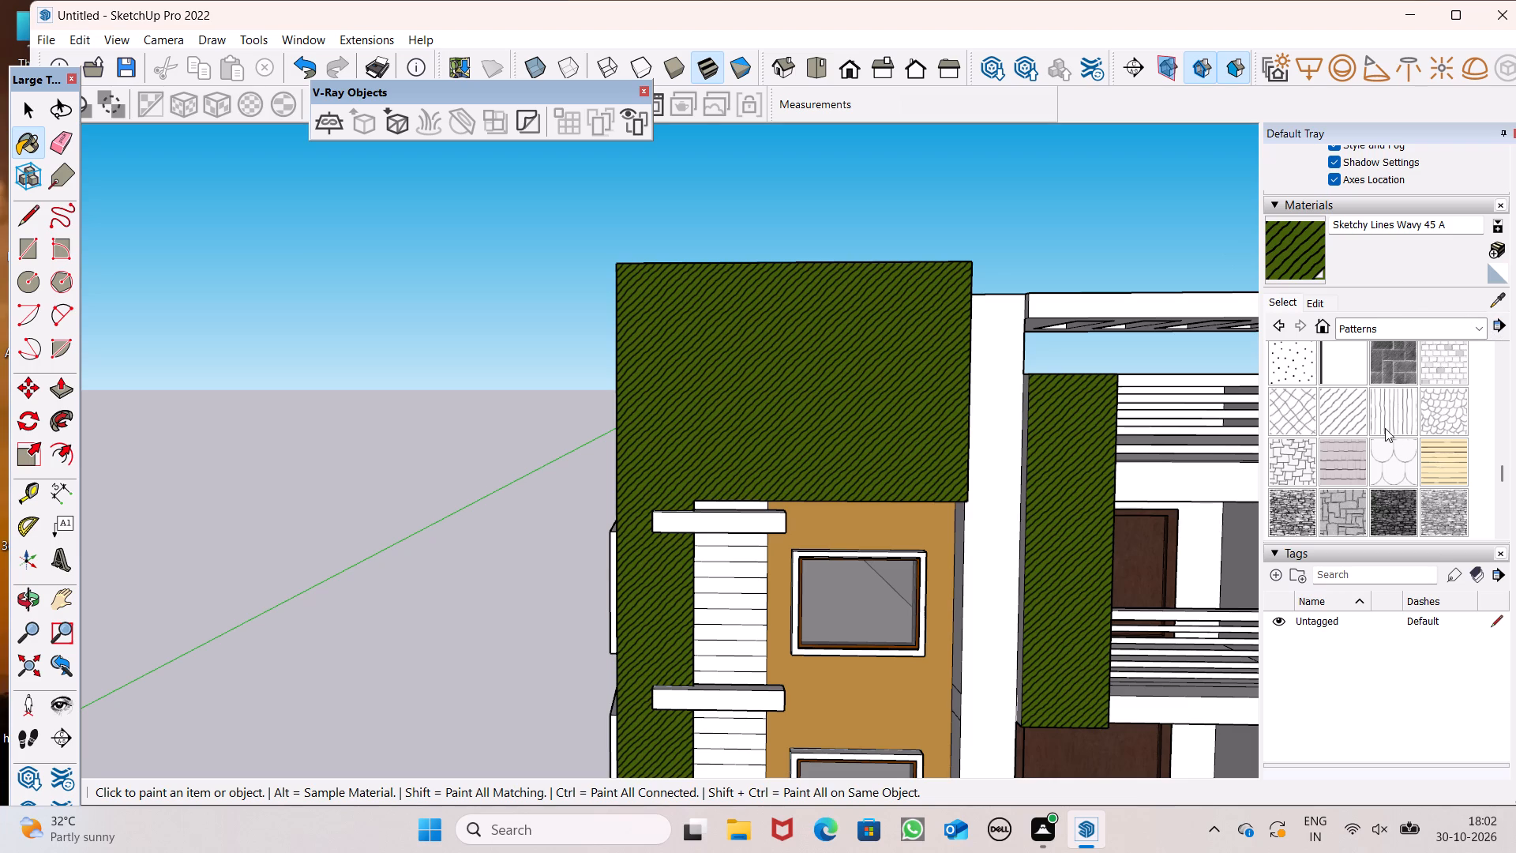
{"action": "scroll", "coordinate": [1385, 428], "scroll_direction": "down", "scroll_amount": 2}
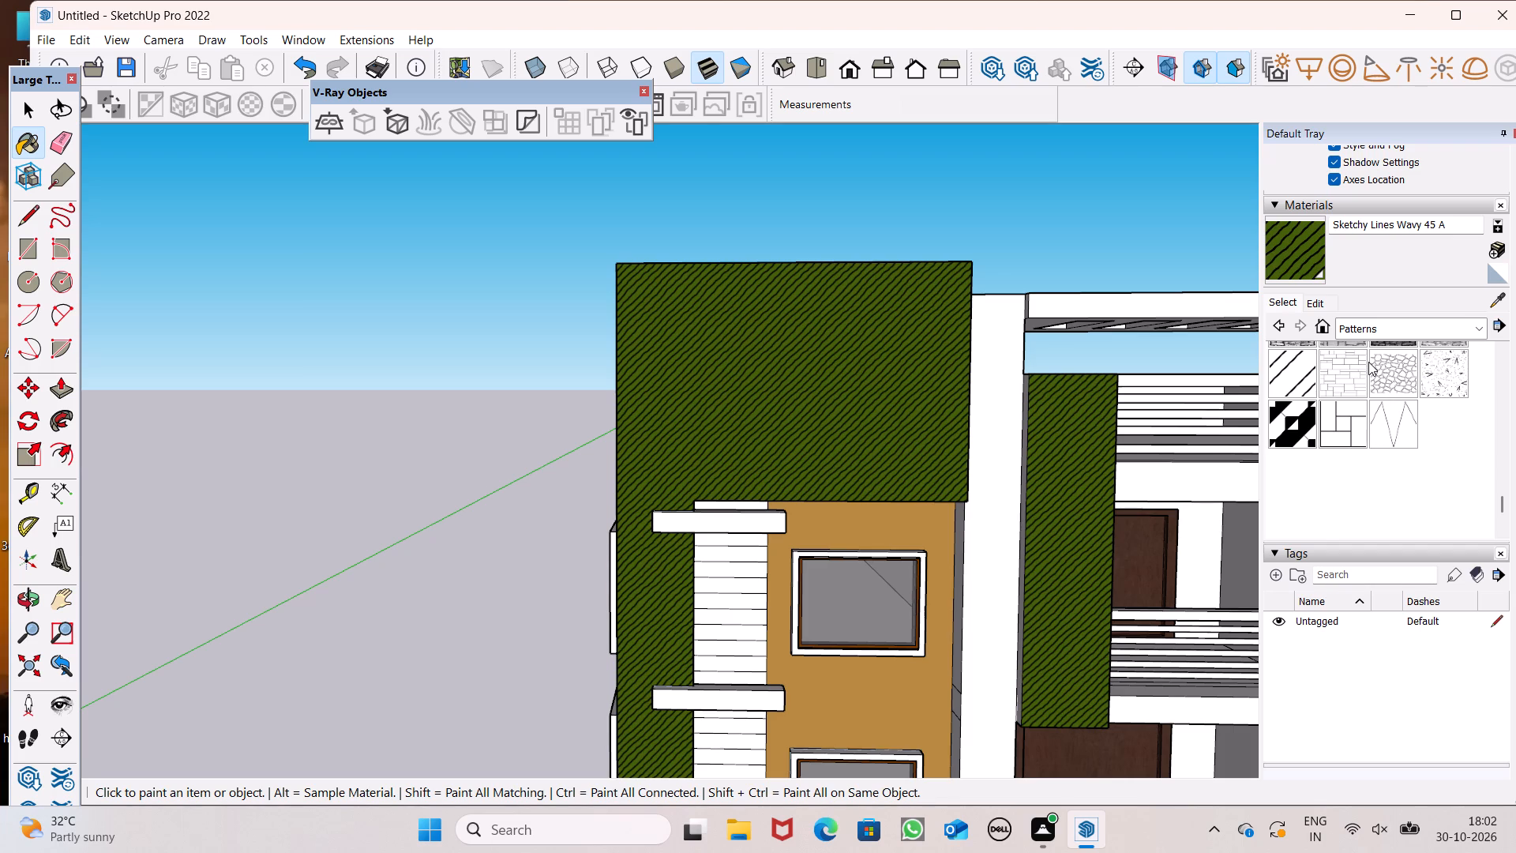
{"action": "left_click", "coordinate": [1417, 329]}
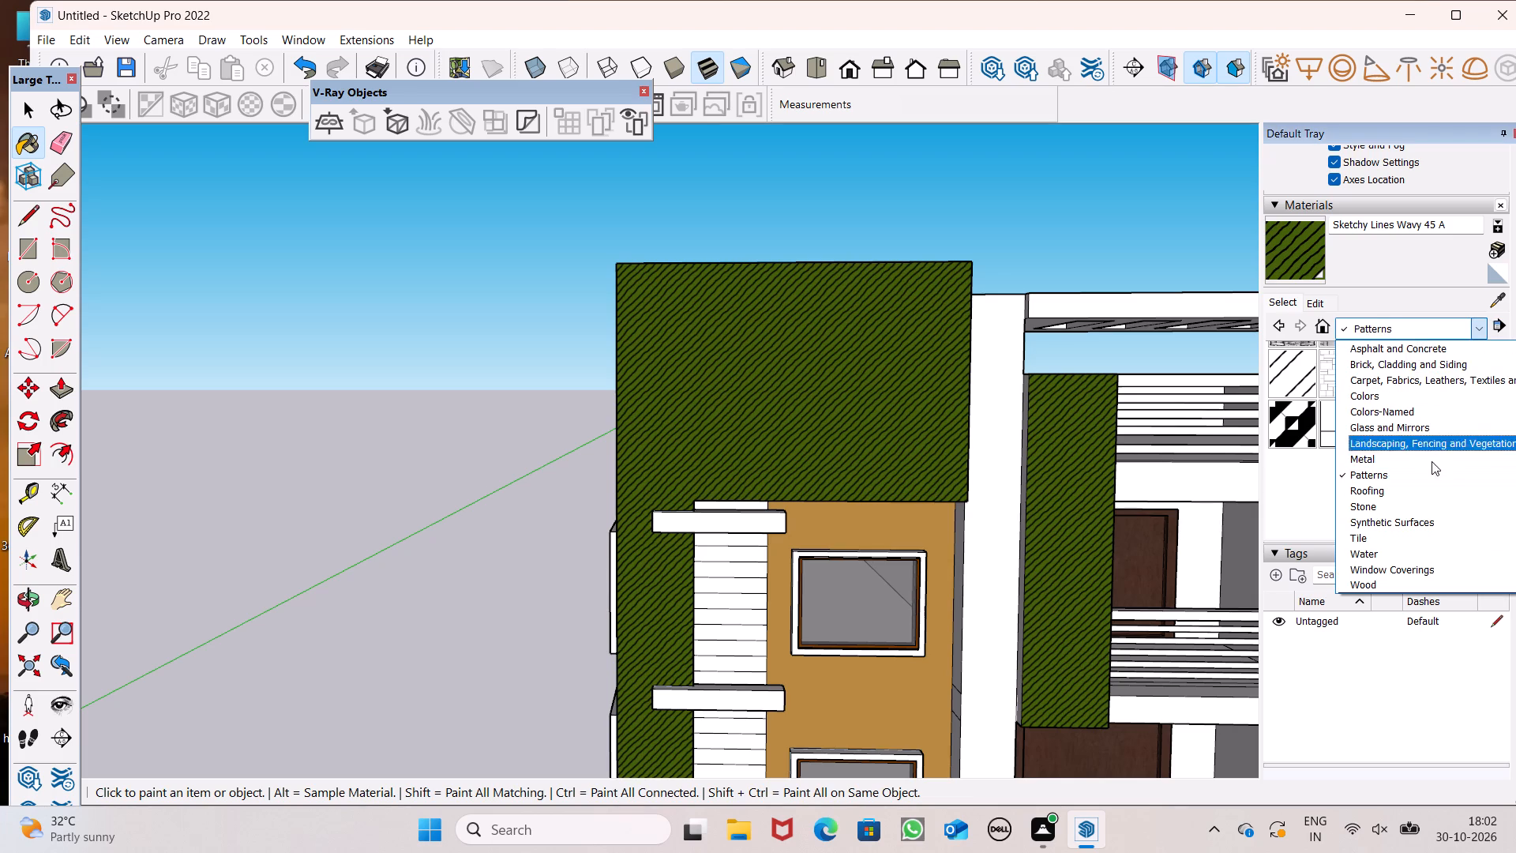
{"action": "left_click", "coordinate": [1426, 412]}
{"action": "left_click", "coordinate": [1371, 331]}
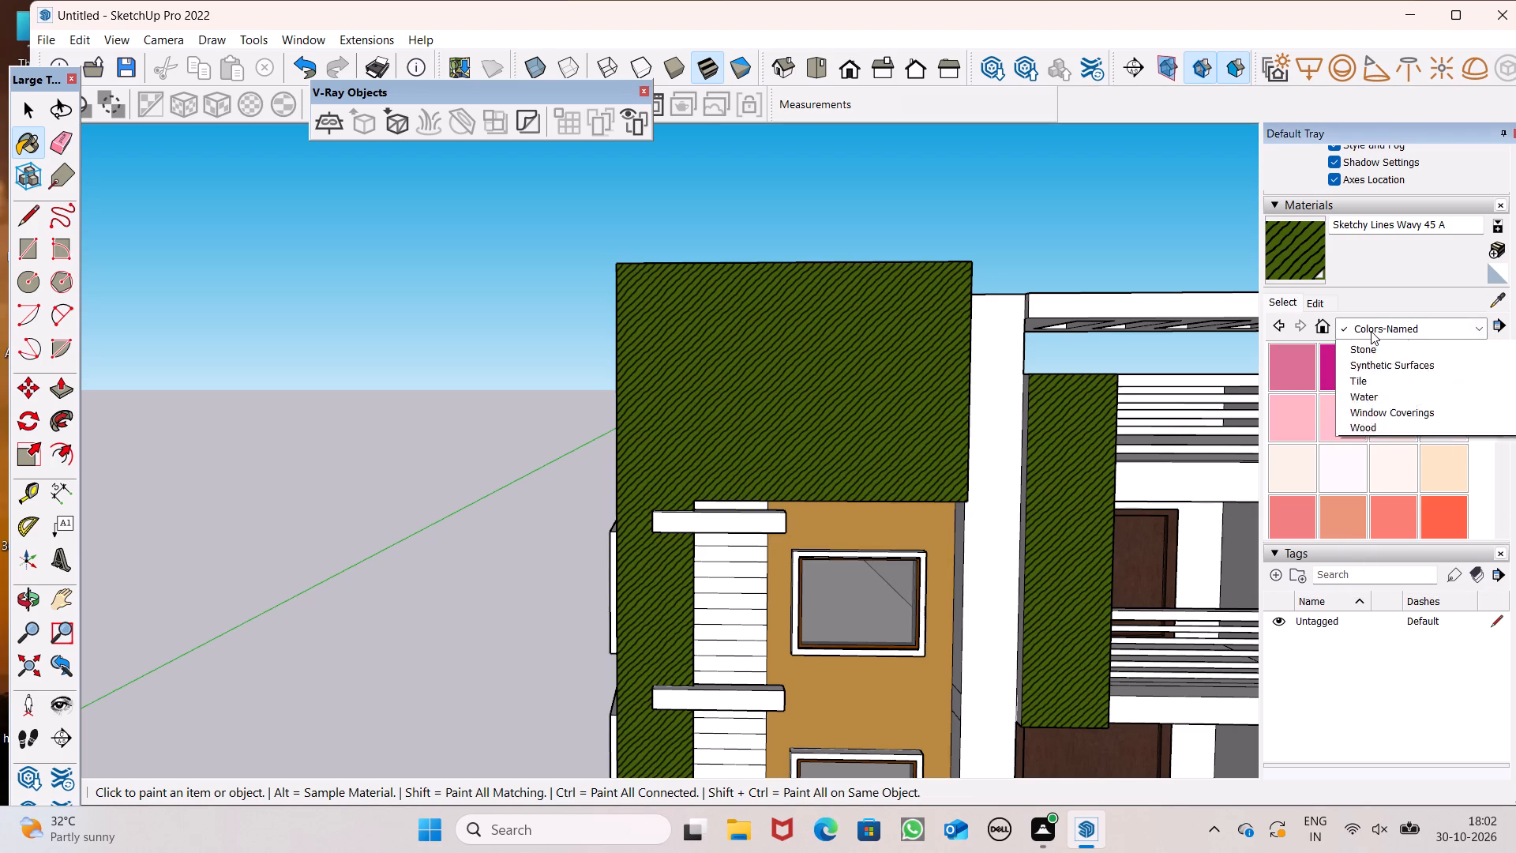
{"action": "left_click", "coordinate": [1385, 395]}
{"action": "scroll", "coordinate": [1417, 449], "scroll_direction": "down", "scroll_amount": 12}
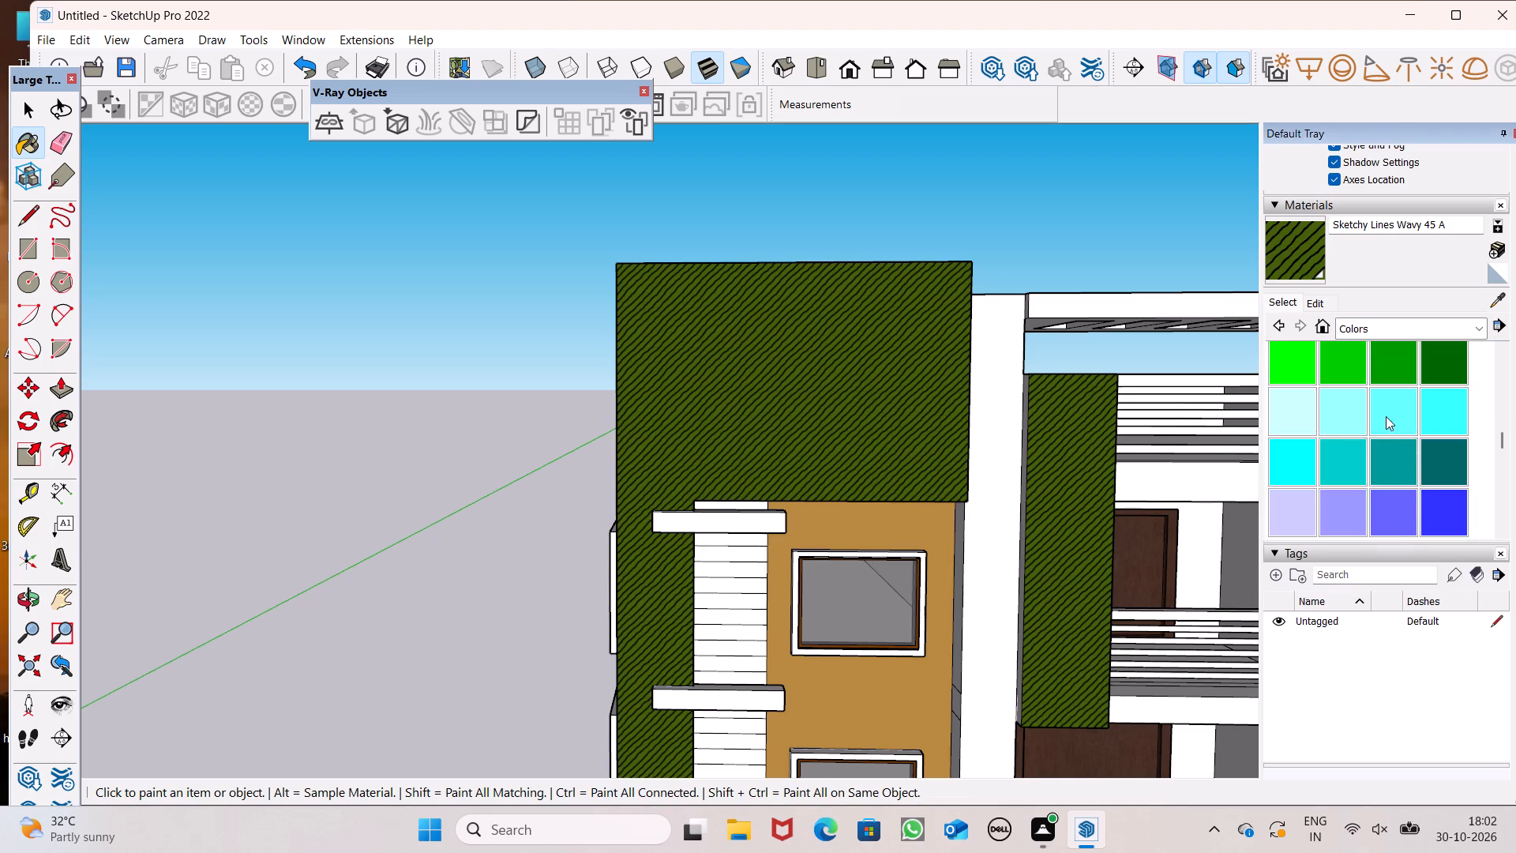
{"action": "scroll", "coordinate": [1386, 416], "scroll_direction": "down", "scroll_amount": 3}
{"action": "scroll", "coordinate": [1385, 412], "scroll_direction": "up", "scroll_amount": 1}
{"action": "left_click", "coordinate": [1421, 414]}
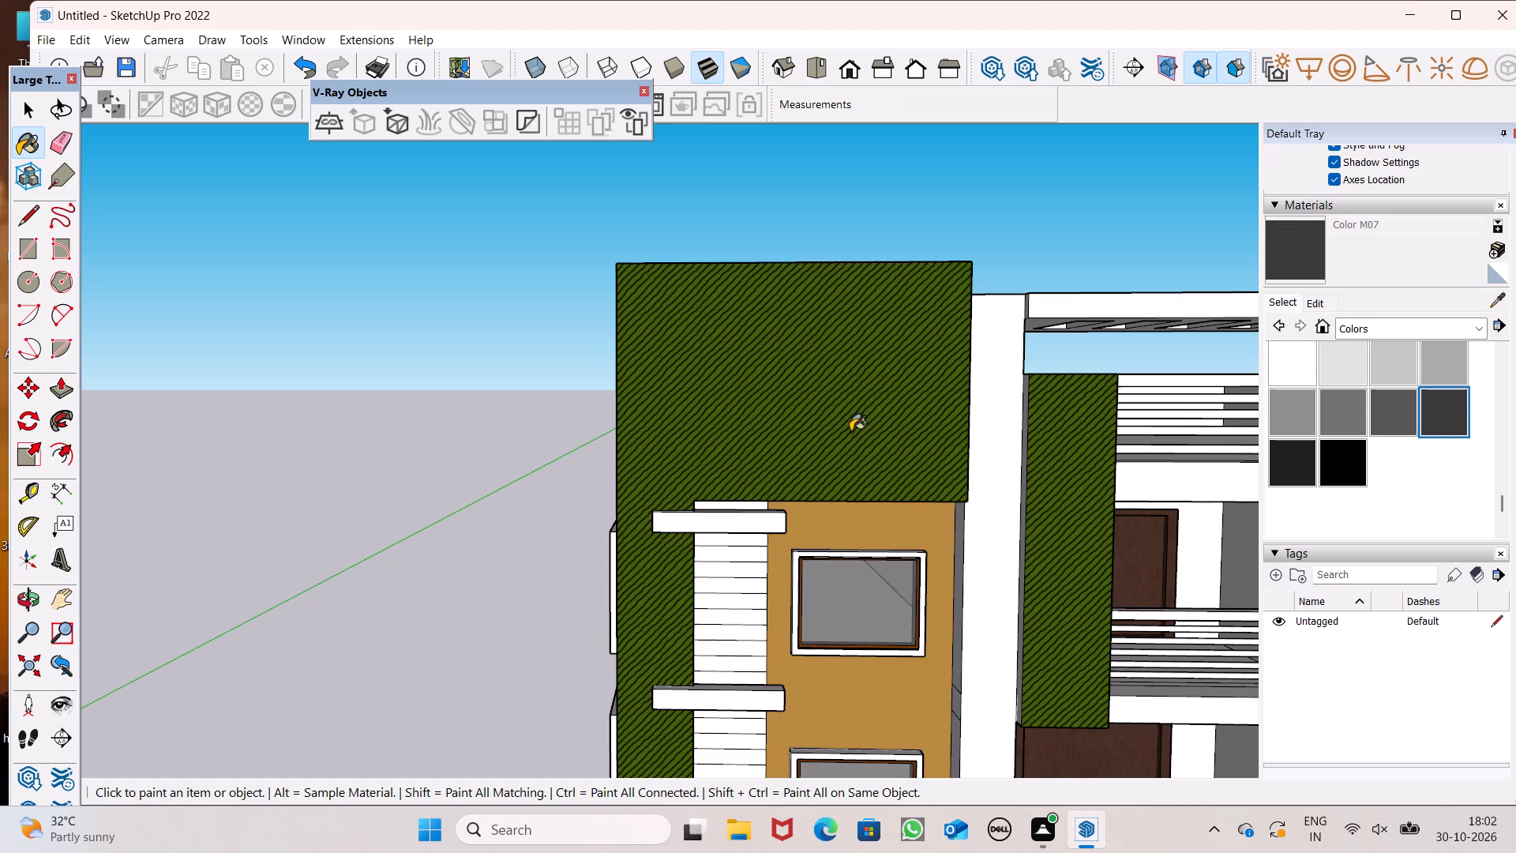
{"action": "left_click", "coordinate": [813, 411]}
{"action": "middle_click_drag", "start_coordinate": [834, 414], "coordinate": [913, 546]}
{"action": "scroll", "coordinate": [760, 372], "scroll_direction": "up", "scroll_amount": 4}
{"action": "left_click", "coordinate": [740, 315]}
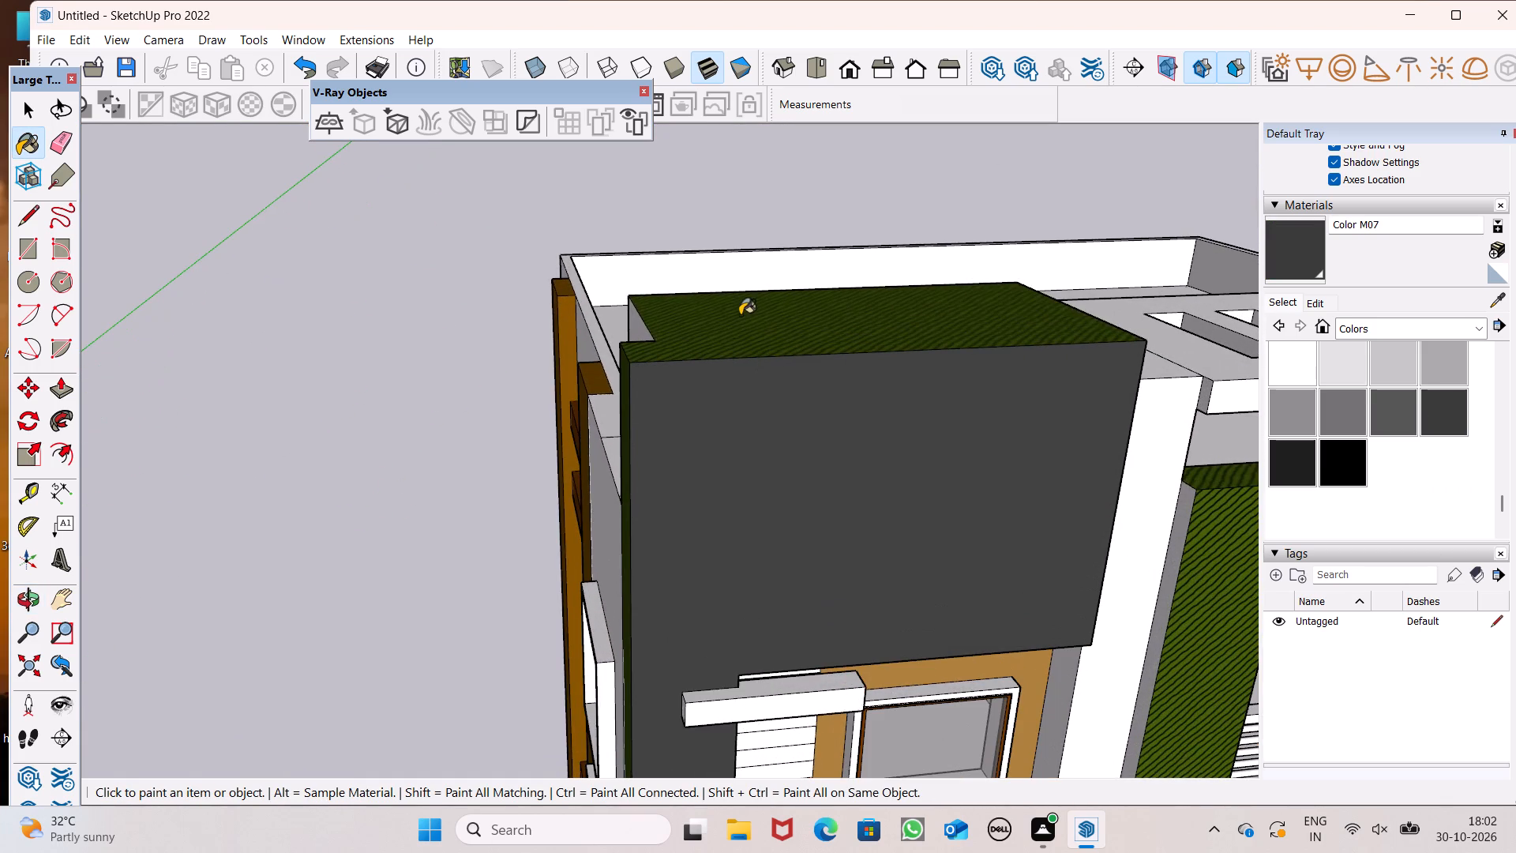
Paint the corner block's outer side strip, recessed side face and narrow notch face with Color M07.
{"action": "scroll", "coordinate": [741, 333], "scroll_direction": "down", "scroll_amount": 3}
{"action": "middle_click_drag", "start_coordinate": [595, 397], "coordinate": [997, 280]}
{"action": "left_click", "coordinate": [946, 273]}
{"action": "scroll", "coordinate": [967, 301], "scroll_direction": "up", "scroll_amount": 1}
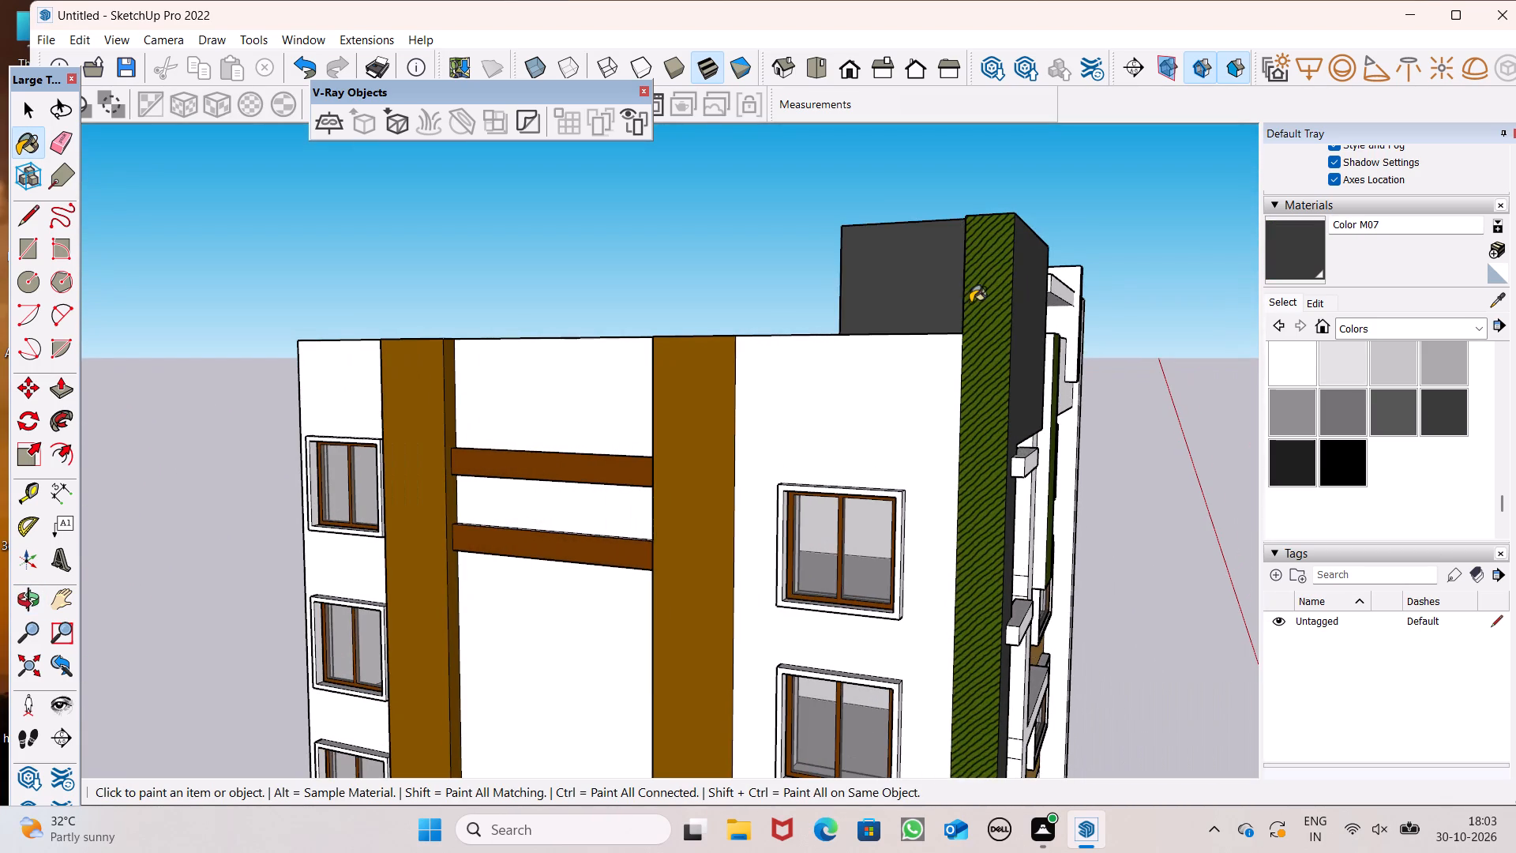
{"action": "left_click", "coordinate": [970, 302]}
{"action": "middle_click_drag", "start_coordinate": [976, 336], "coordinate": [1057, 573]}
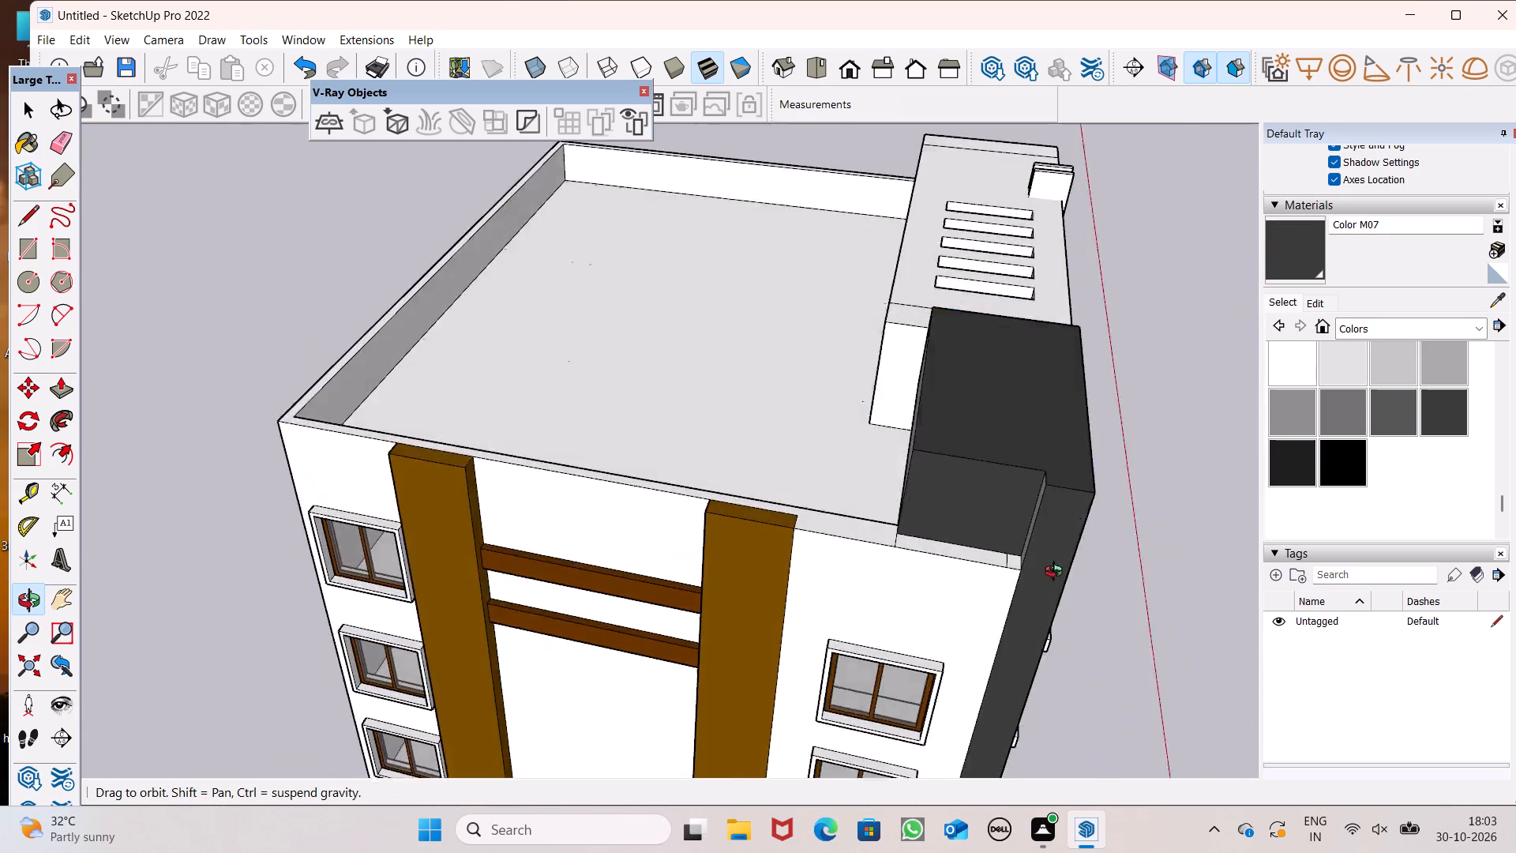
{"action": "middle_click_drag", "start_coordinate": [1057, 573], "coordinate": [1094, 599]}
{"action": "scroll", "coordinate": [1094, 599], "scroll_direction": "up", "scroll_amount": 8}
{"action": "middle_click_drag", "start_coordinate": [1019, 572], "coordinate": [1187, 556]}
{"action": "left_click", "coordinate": [1170, 389]}
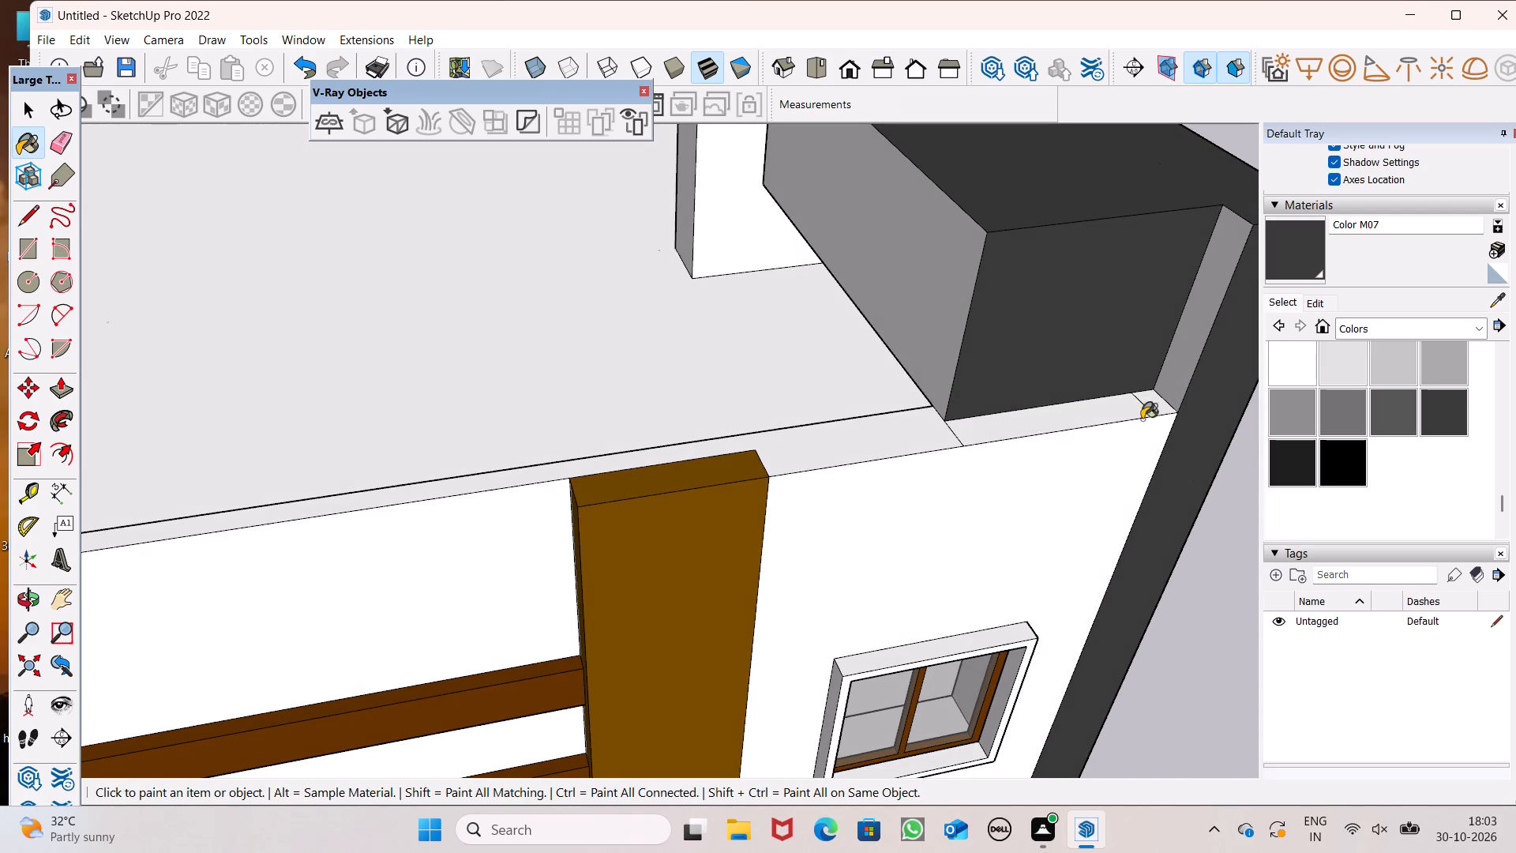
Pull the corner block's recessed side face outward 1' 2 3/8", flush with the outer side wall.
{"action": "left_click", "coordinate": [53, 384]}
{"action": "scroll", "coordinate": [274, 370], "scroll_direction": "down", "scroll_amount": 4}
{"action": "scroll", "coordinate": [689, 339], "scroll_direction": "up", "scroll_amount": 3}
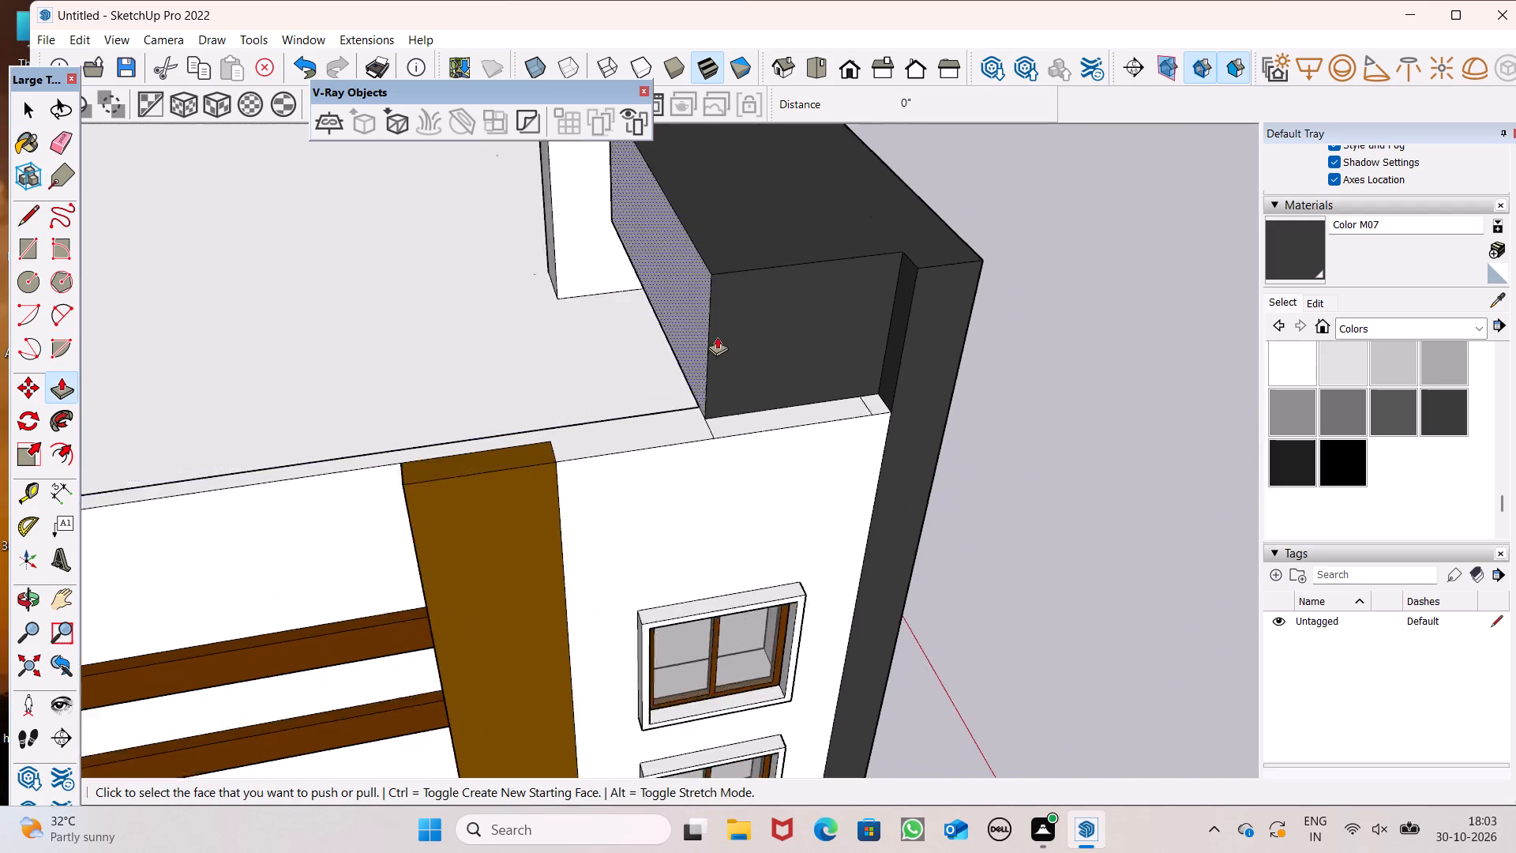
{"action": "scroll", "coordinate": [717, 336], "scroll_direction": "up", "scroll_amount": 3}
{"action": "left_click_drag", "start_coordinate": [966, 276], "coordinate": [1015, 279]}
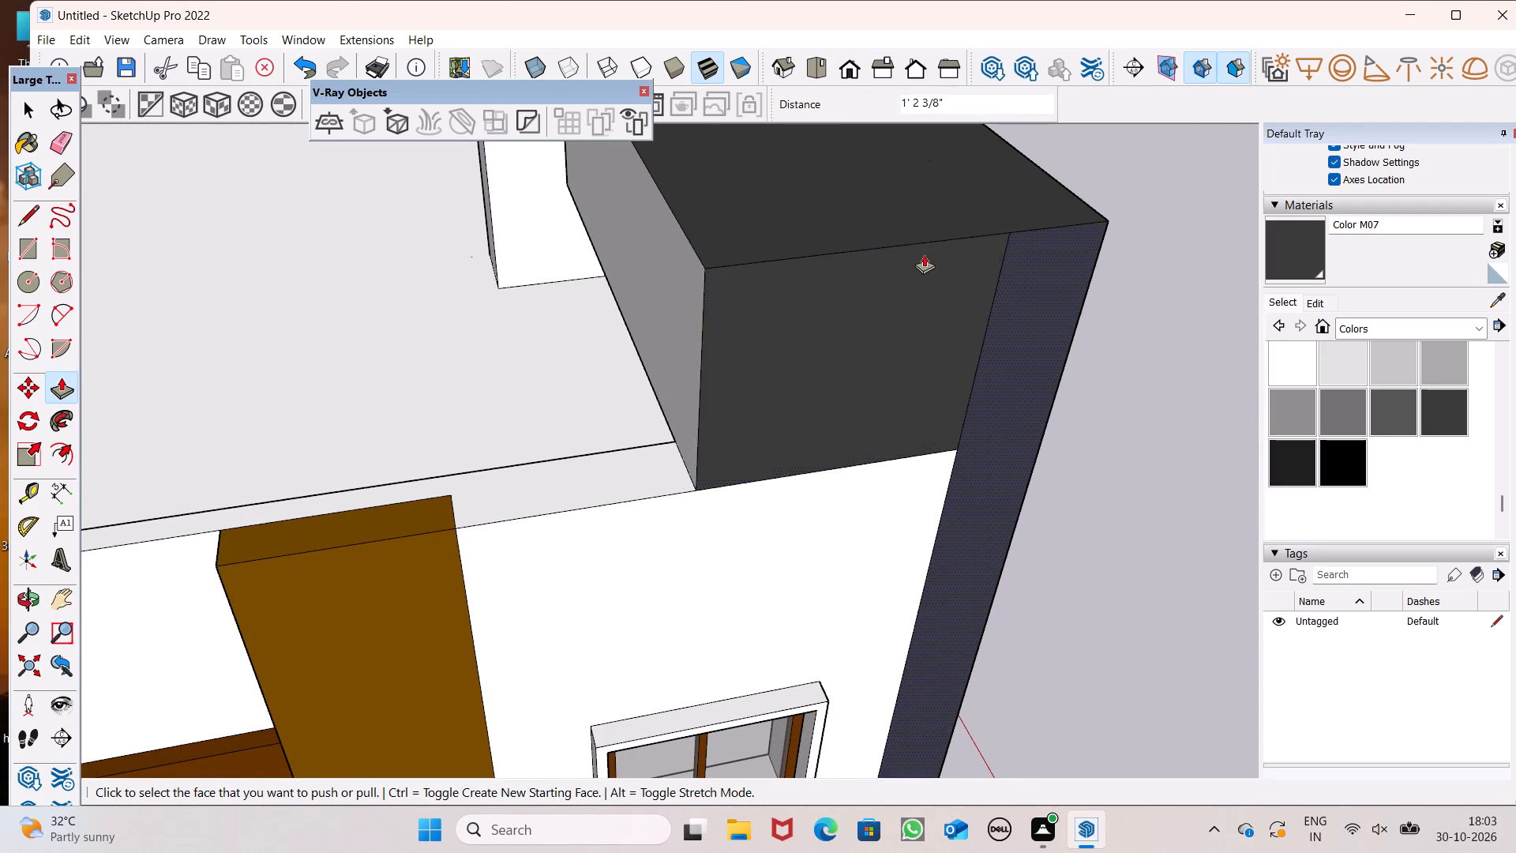
{"action": "scroll", "coordinate": [921, 246], "scroll_direction": "down", "scroll_amount": 4}
Paint the grey face of the corner block that looks onto the roof terrace with Color M07.
{"action": "left_click", "coordinate": [1305, 253]}
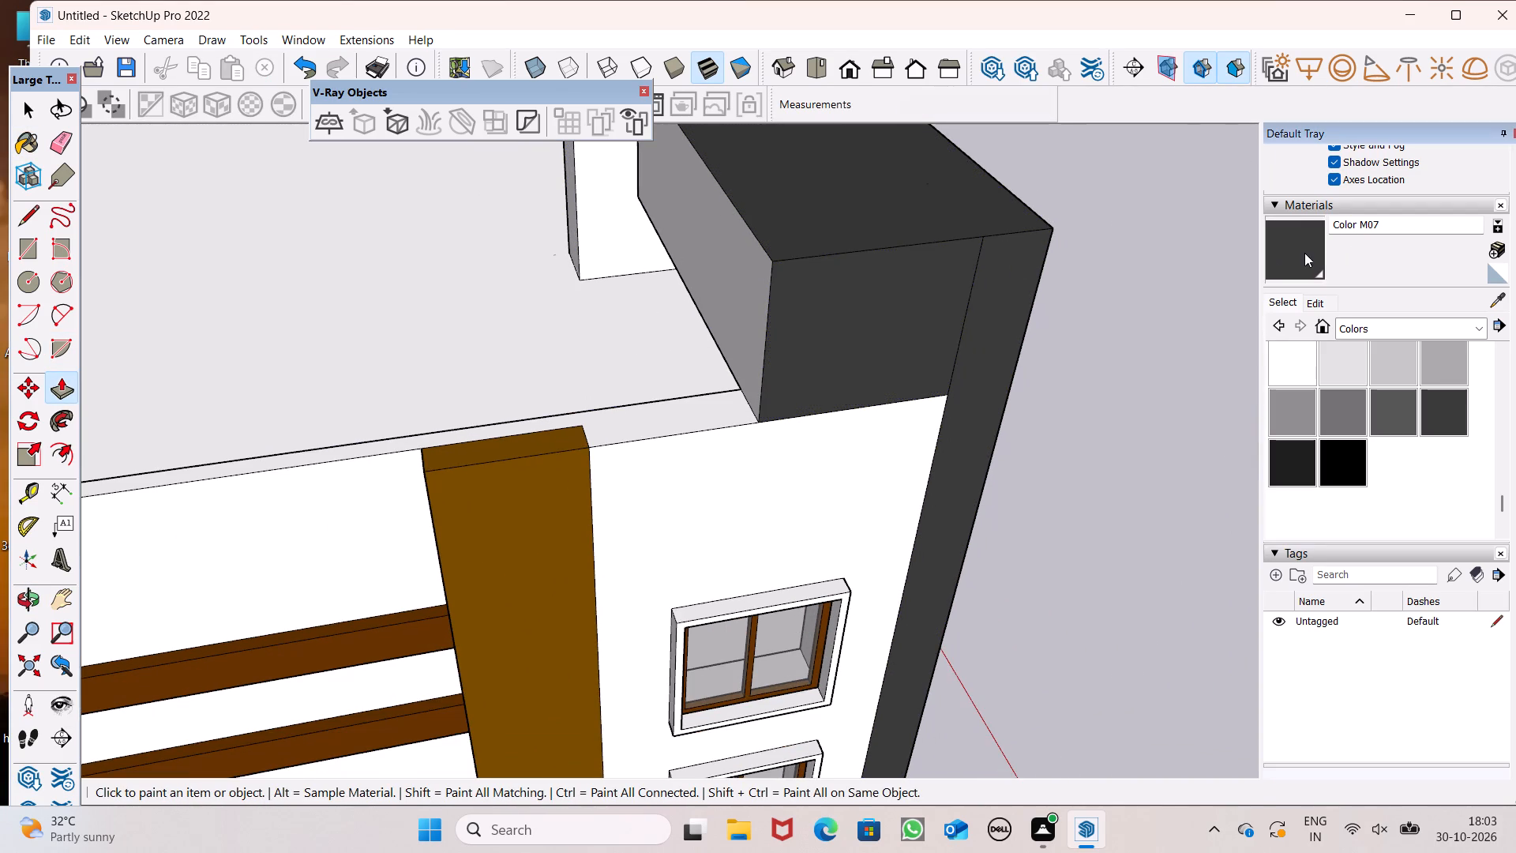
{"action": "left_click", "coordinate": [752, 287]}
Erase the seam edge between the corner block's extended side face and the dark vertical side strip.
{"action": "left_click", "coordinate": [62, 148]}
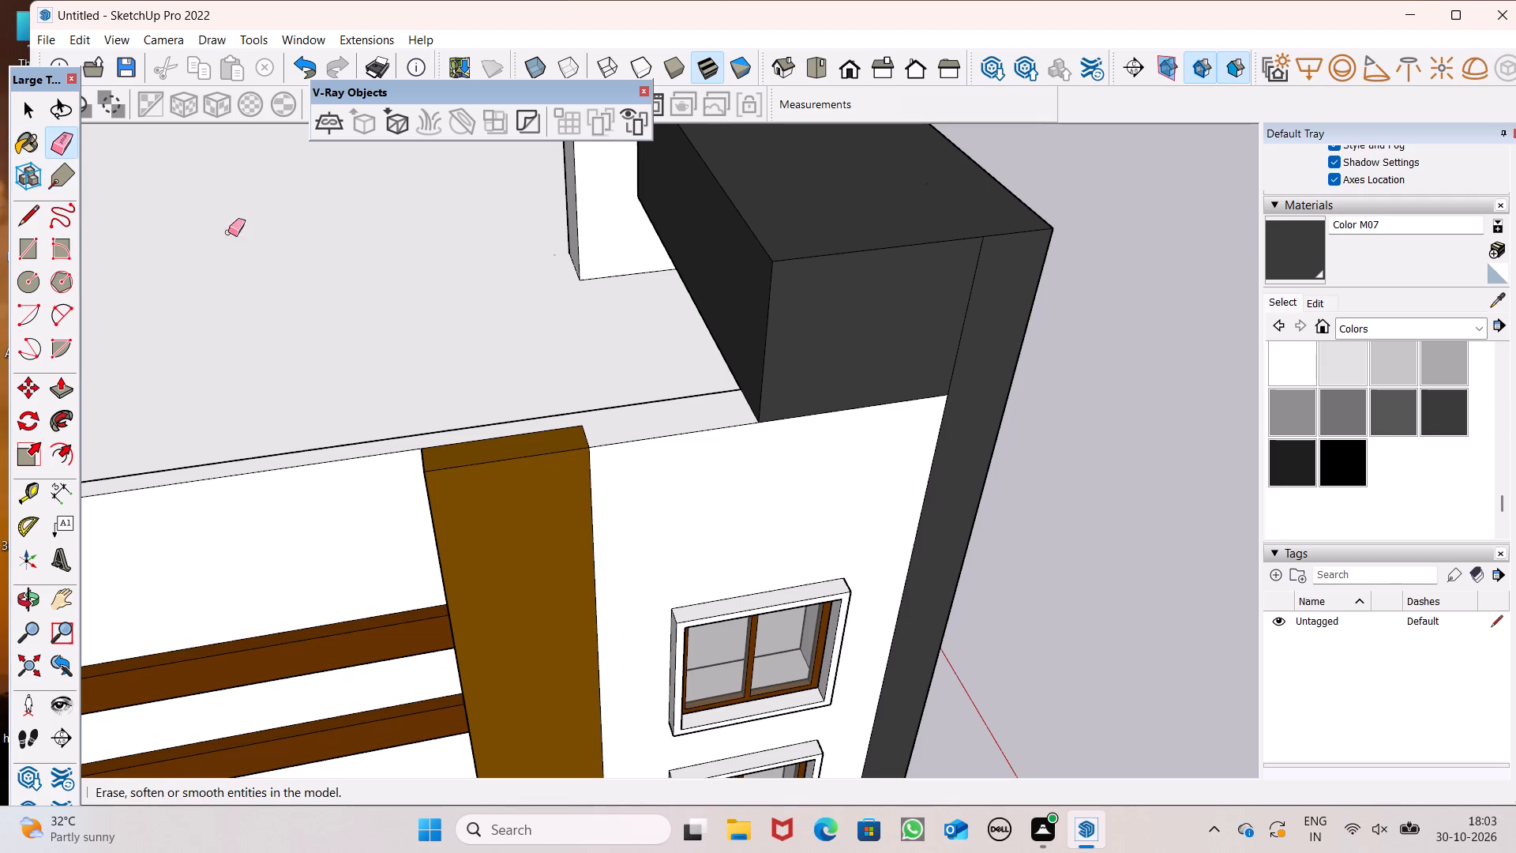
{"action": "middle_click_drag", "start_coordinate": [658, 329], "coordinate": [547, 283]}
{"action": "left_click_drag", "start_coordinate": [756, 249], "coordinate": [747, 254]}
Paint the corner block's undersides above the small windows and boards, plus the green recess face beside the boards, with Color M07.
{"action": "scroll", "coordinate": [744, 265], "scroll_direction": "down", "scroll_amount": 4}
{"action": "middle_click_drag", "start_coordinate": [668, 307], "coordinate": [790, 348]}
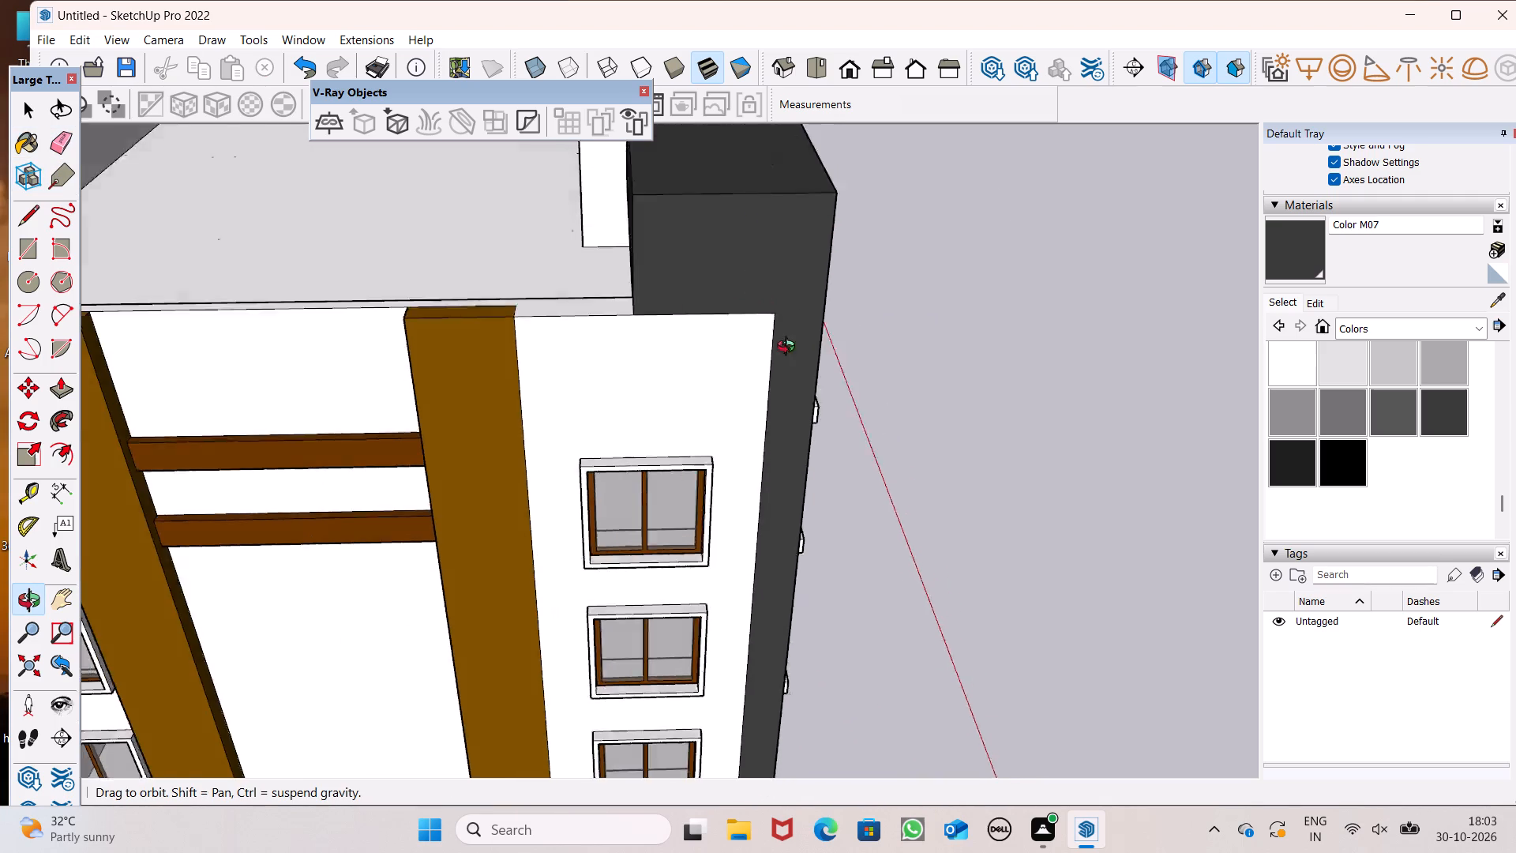
{"action": "middle_click_drag", "start_coordinate": [790, 348], "coordinate": [159, 354]}
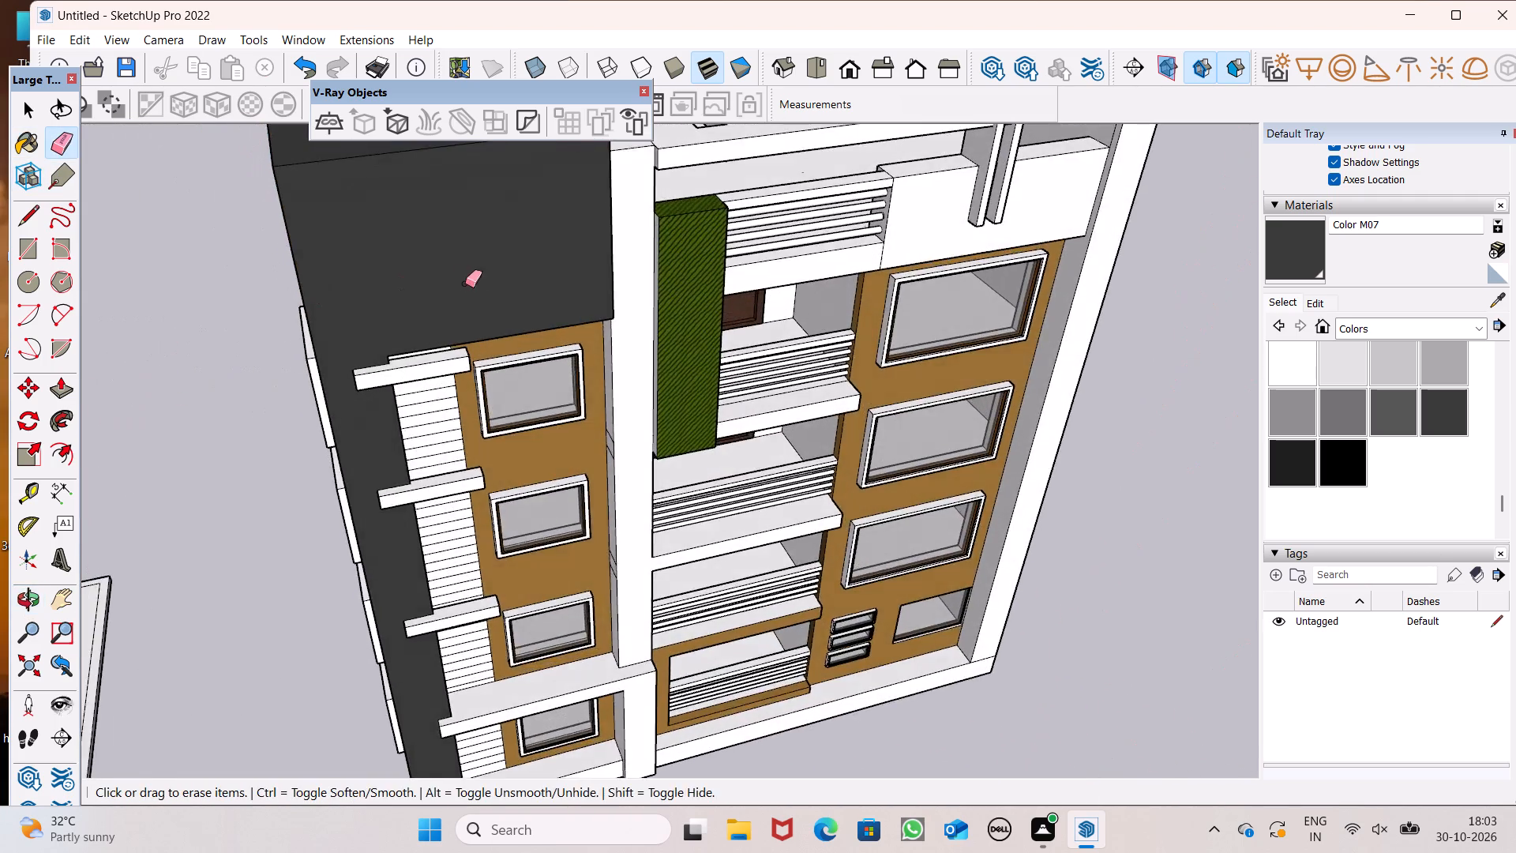
{"action": "scroll", "coordinate": [473, 295], "scroll_direction": "down", "scroll_amount": 5}
{"action": "middle_click_drag", "start_coordinate": [475, 299], "coordinate": [227, 66]}
{"action": "scroll", "coordinate": [388, 207], "scroll_direction": "up", "scroll_amount": 8}
{"action": "middle_click_drag", "start_coordinate": [448, 250], "coordinate": [355, 53]}
{"action": "left_click", "coordinate": [1297, 251]}
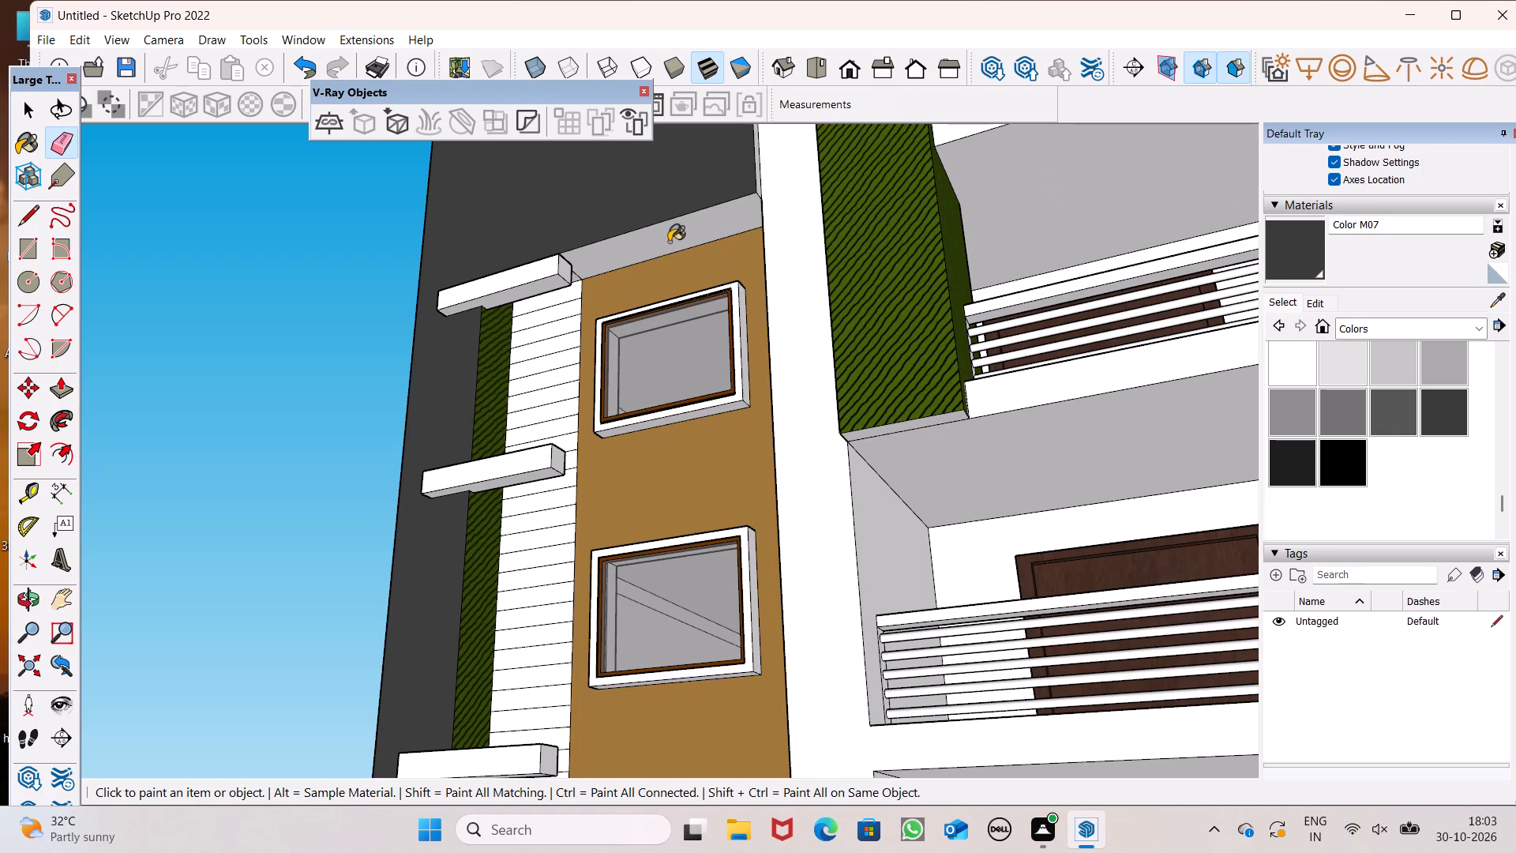
{"action": "left_click", "coordinate": [669, 241]}
{"action": "middle_click_drag", "start_coordinate": [653, 240], "coordinate": [835, 38]}
{"action": "scroll", "coordinate": [658, 224], "scroll_direction": "up", "scroll_amount": 6}
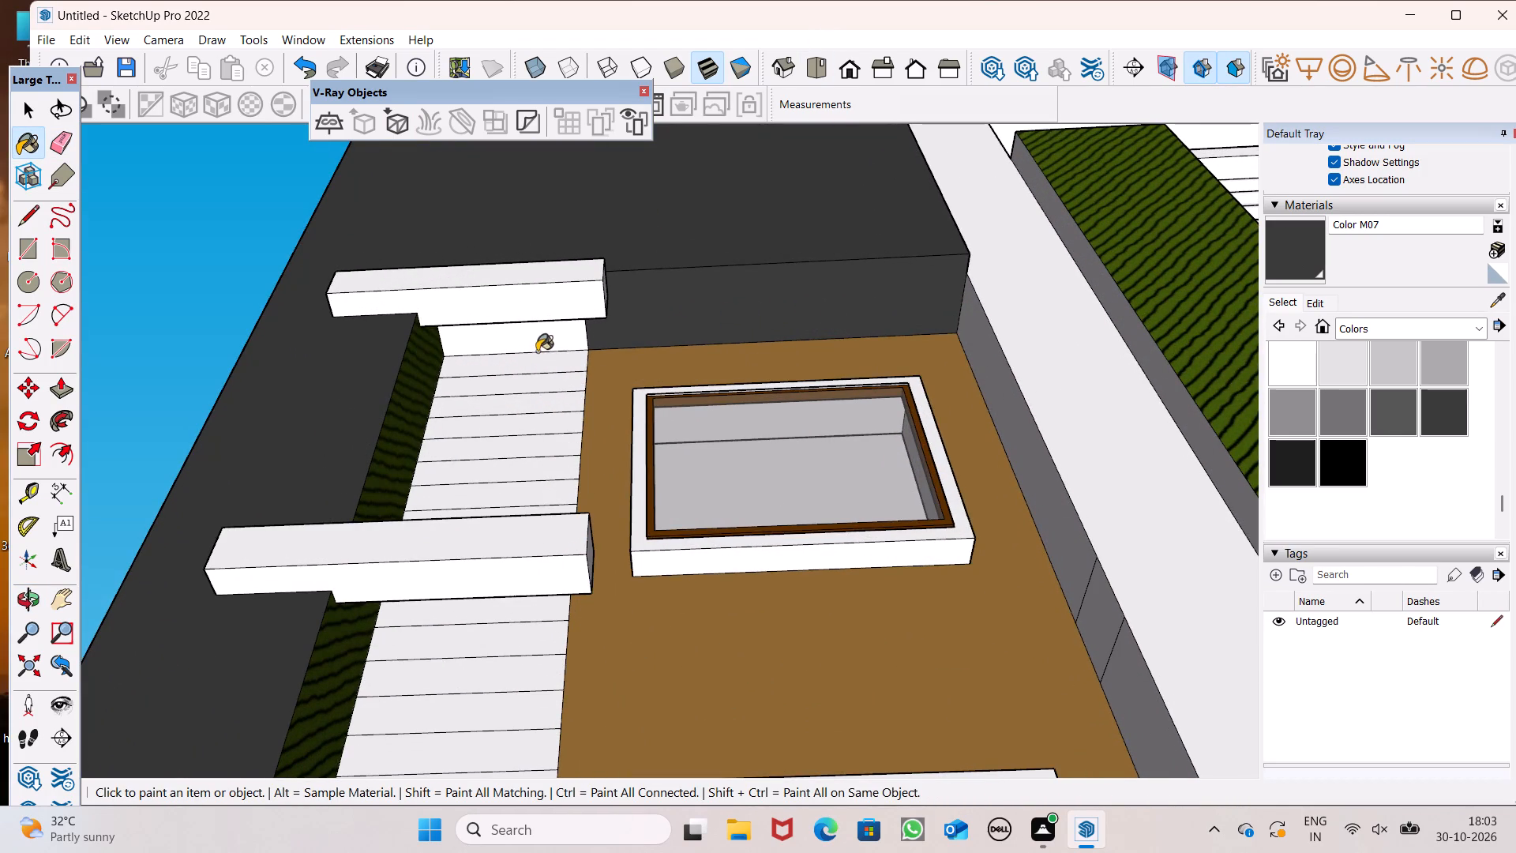
{"action": "left_click", "coordinate": [537, 351]}
{"action": "scroll", "coordinate": [572, 342], "scroll_direction": "down", "scroll_amount": 1}
{"action": "scroll", "coordinate": [572, 342], "scroll_direction": "up", "scroll_amount": 2}
{"action": "left_click", "coordinate": [557, 333]}
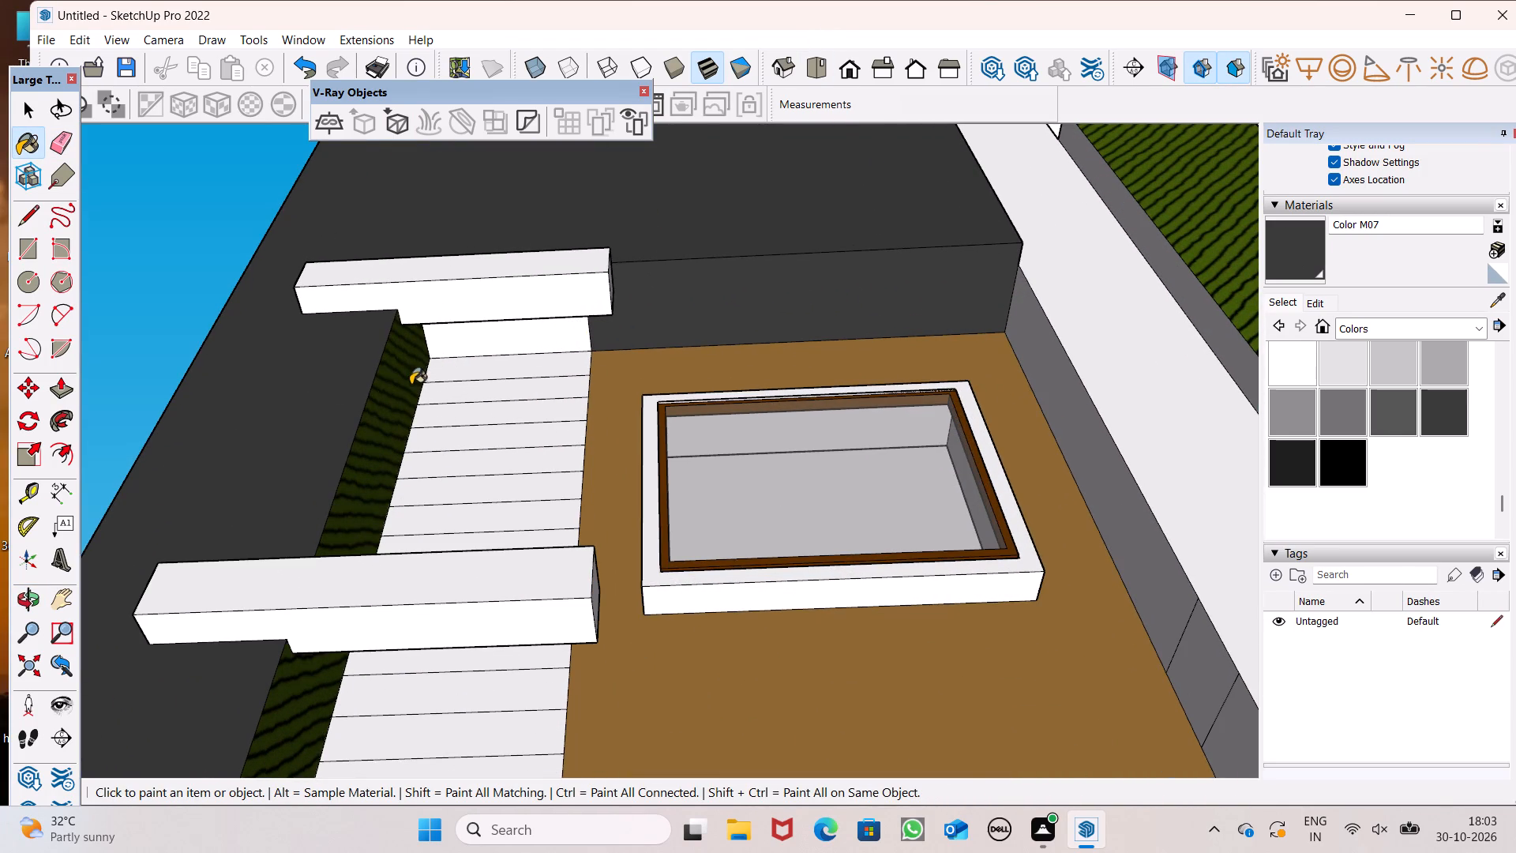
{"action": "left_click", "coordinate": [411, 383]}
Paint the front, column-side and bottom faces of the green vertical panel beside the balconies with Color M07.
{"action": "scroll", "coordinate": [411, 382], "scroll_direction": "down", "scroll_amount": 3}
{"action": "scroll", "coordinate": [547, 320], "scroll_direction": "down", "scroll_amount": 2}
{"action": "left_click", "coordinate": [940, 337]}
{"action": "scroll", "coordinate": [772, 275], "scroll_direction": "down", "scroll_amount": 6}
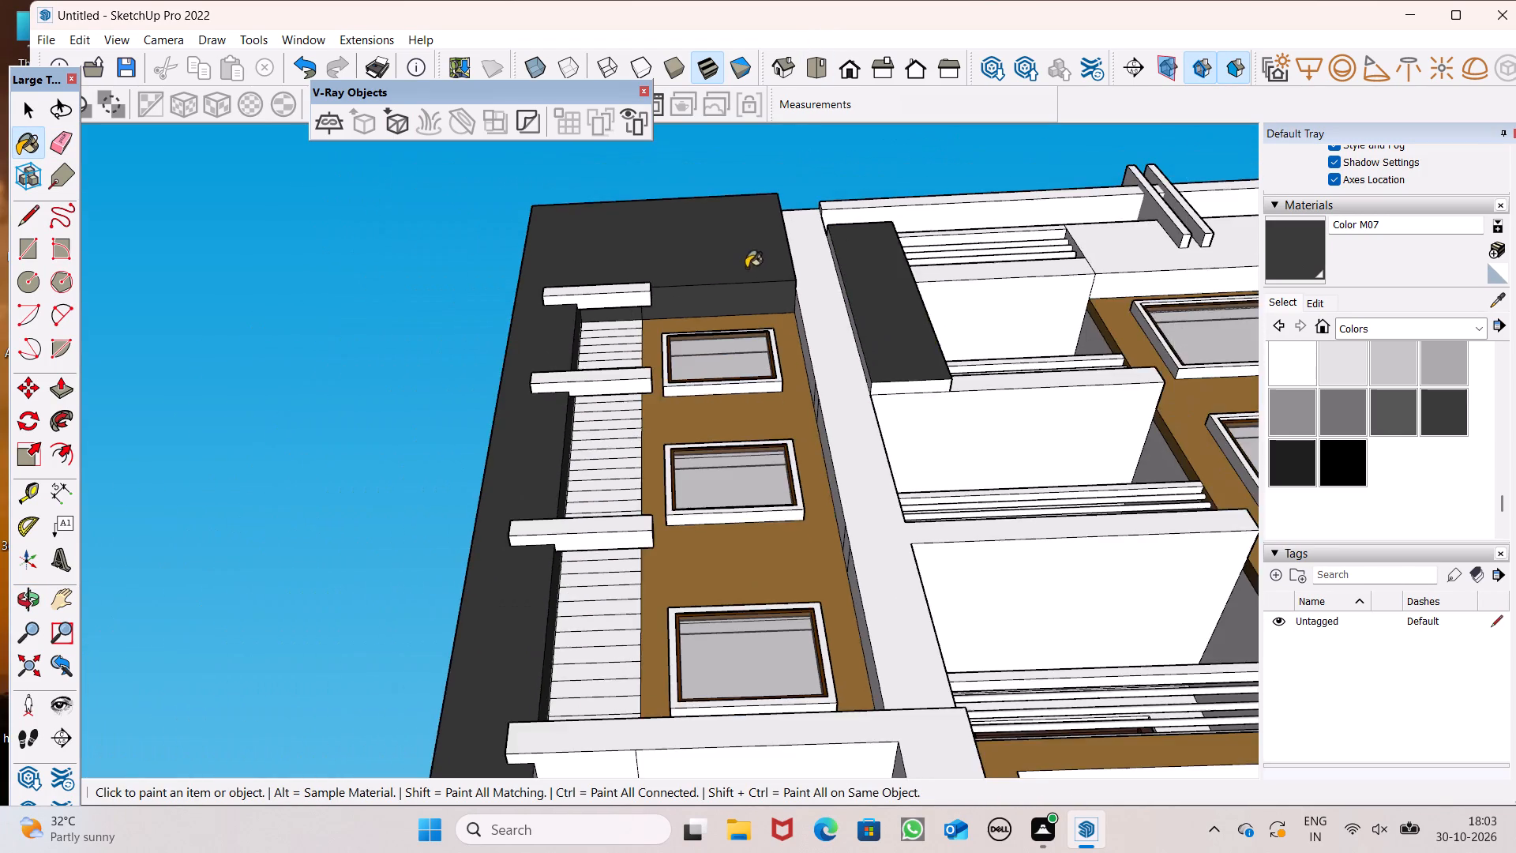
{"action": "middle_click_drag", "start_coordinate": [764, 269], "coordinate": [1015, 508]}
{"action": "scroll", "coordinate": [779, 292], "scroll_direction": "up", "scroll_amount": 1}
{"action": "scroll", "coordinate": [940, 454], "scroll_direction": "up", "scroll_amount": 6}
{"action": "middle_click_drag", "start_coordinate": [838, 479], "coordinate": [869, 514]}
{"action": "scroll", "coordinate": [842, 492], "scroll_direction": "up", "scroll_amount": 5}
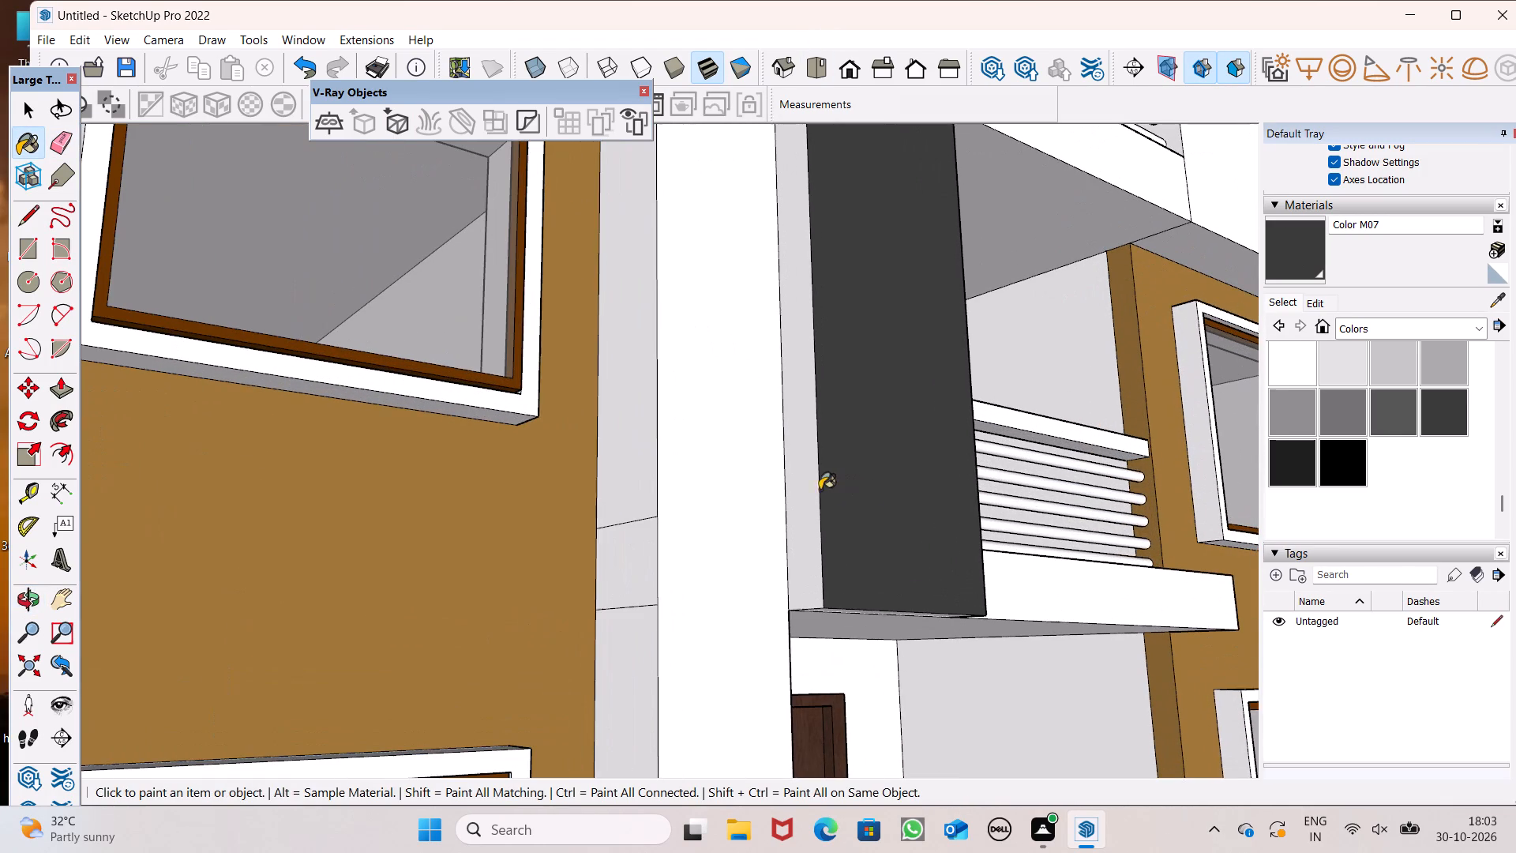
{"action": "left_click", "coordinate": [811, 483]}
{"action": "scroll", "coordinate": [817, 480], "scroll_direction": "down", "scroll_amount": 4}
{"action": "middle_click_drag", "start_coordinate": [1010, 502], "coordinate": [804, 326]}
{"action": "scroll", "coordinate": [734, 381], "scroll_direction": "up", "scroll_amount": 4}
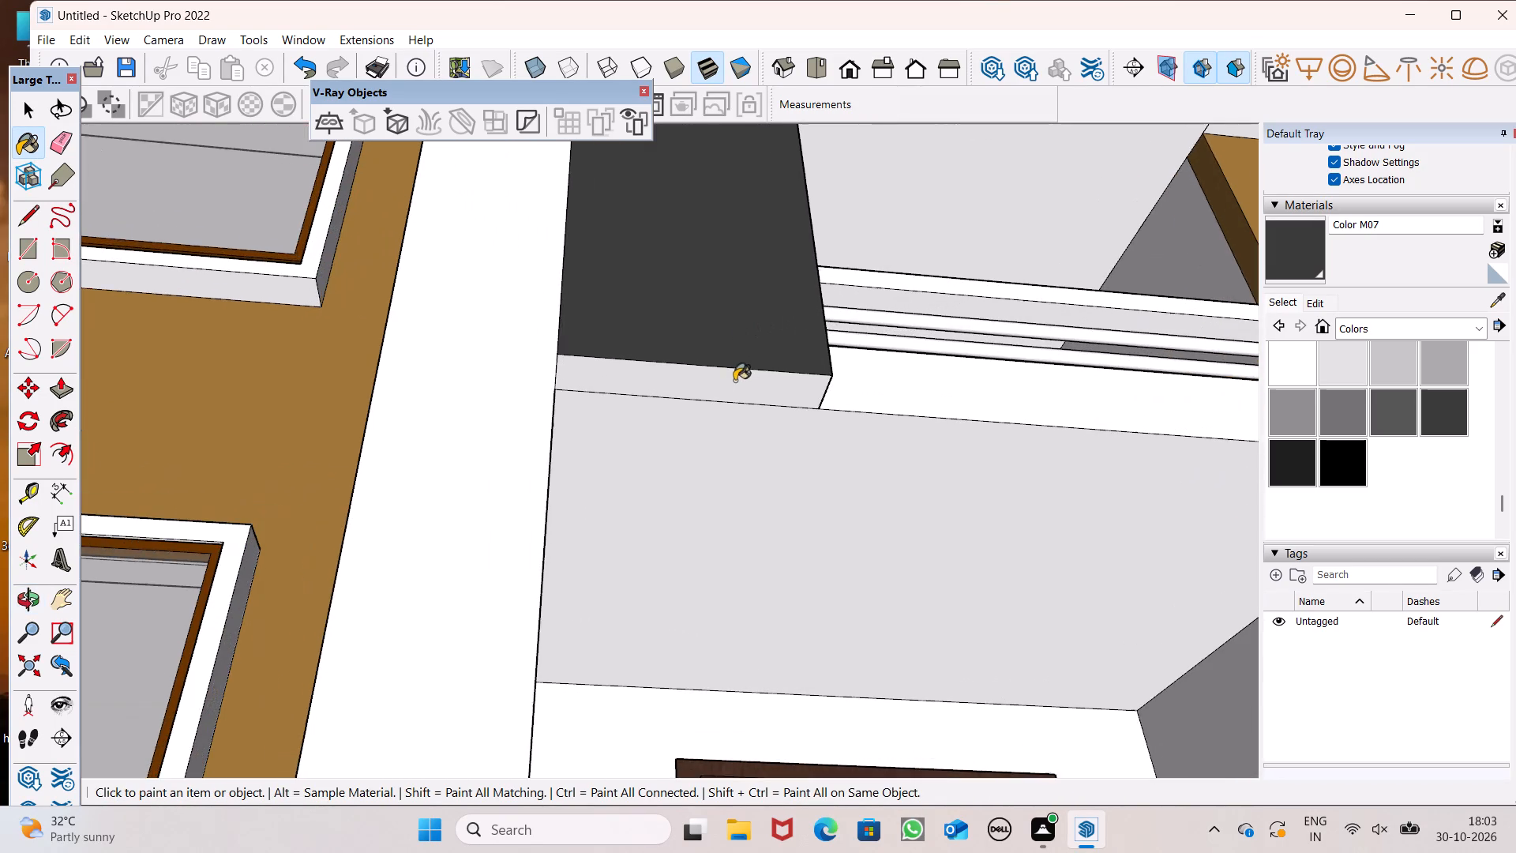
{"action": "left_click", "coordinate": [729, 385]}
Paint the balcony-side and top faces of the vertical panel with Color M07.
{"action": "scroll", "coordinate": [701, 338], "scroll_direction": "down", "scroll_amount": 5}
{"action": "middle_click_drag", "start_coordinate": [719, 362], "coordinate": [343, 618]}
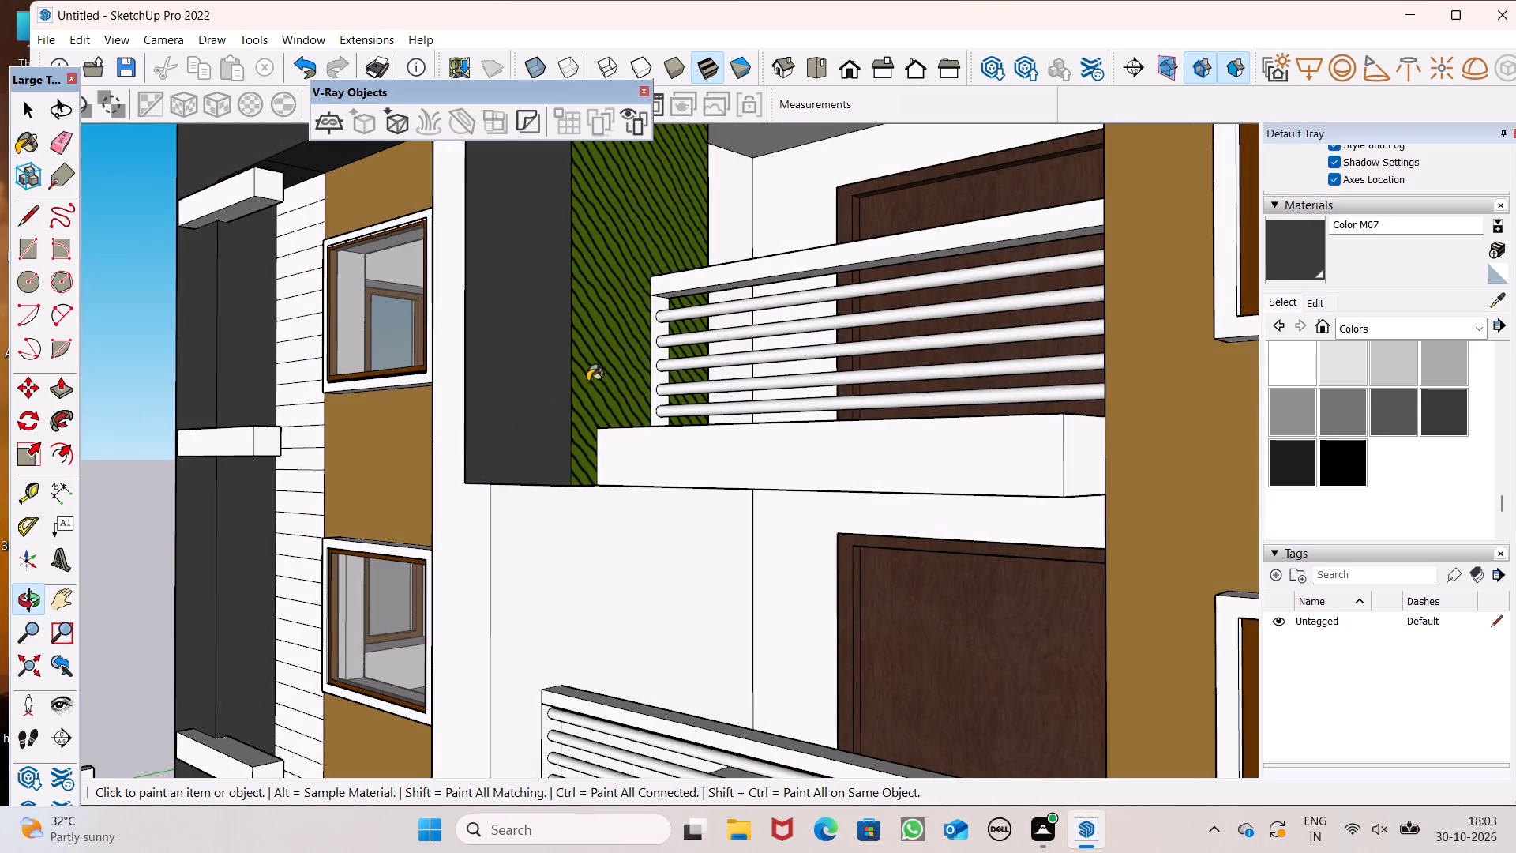
{"action": "left_click", "coordinate": [587, 381]}
{"action": "scroll", "coordinate": [602, 344], "scroll_direction": "down", "scroll_amount": 13}
{"action": "middle_click_drag", "start_coordinate": [635, 366], "coordinate": [645, 632]}
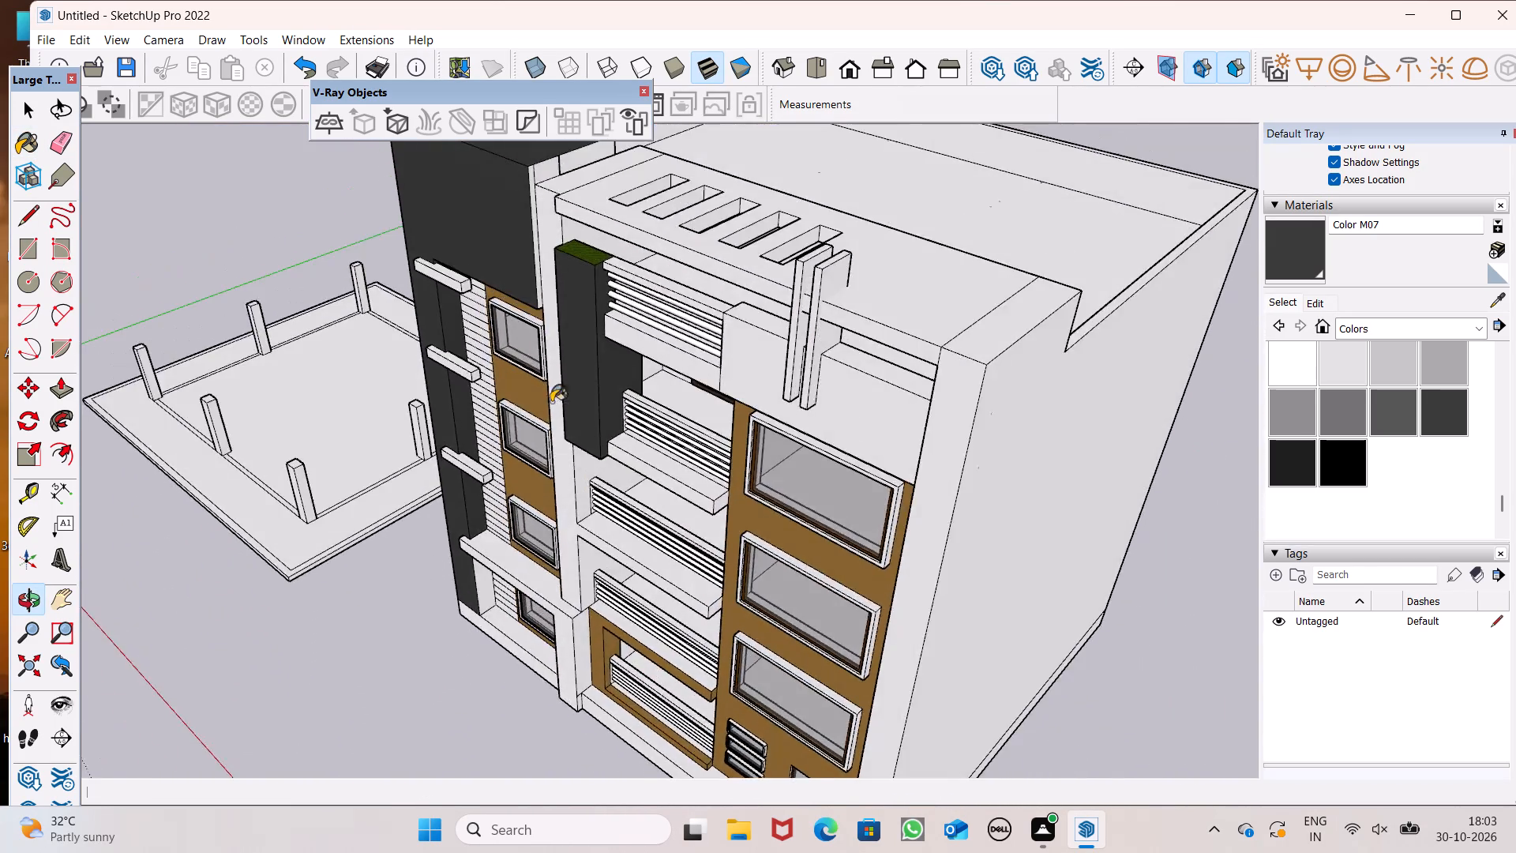
{"action": "scroll", "coordinate": [535, 321], "scroll_direction": "up", "scroll_amount": 7}
{"action": "left_click", "coordinate": [612, 209]}
Paint the remaining faces of the corner block's side next to the white column with Color M07.
{"action": "scroll", "coordinate": [617, 232], "scroll_direction": "down", "scroll_amount": 6}
{"action": "middle_click_drag", "start_coordinate": [648, 280], "coordinate": [947, 354]}
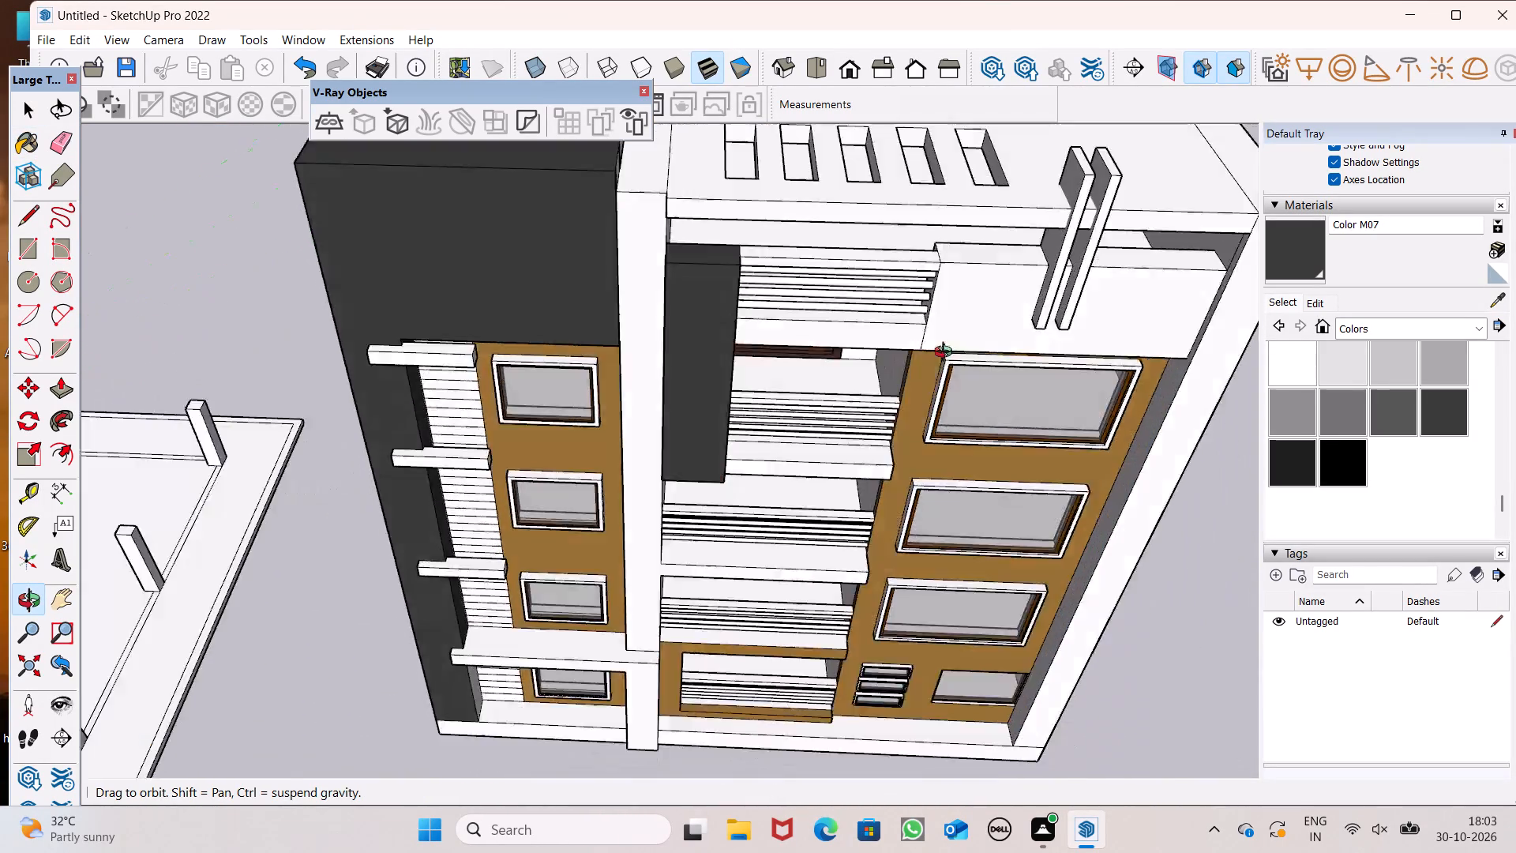
{"action": "middle_click_drag", "start_coordinate": [947, 354], "coordinate": [730, 377]}
{"action": "scroll", "coordinate": [734, 383], "scroll_direction": "up", "scroll_amount": 5}
{"action": "scroll", "coordinate": [651, 359], "scroll_direction": "down", "scroll_amount": 7}
{"action": "scroll", "coordinate": [609, 246], "scroll_direction": "up", "scroll_amount": 7}
{"action": "left_click", "coordinate": [606, 224]}
{"action": "left_click", "coordinate": [582, 244]}
{"action": "middle_click_drag", "start_coordinate": [544, 269], "coordinate": [408, 241]}
{"action": "scroll", "coordinate": [544, 269], "scroll_direction": "up", "scroll_amount": 1}
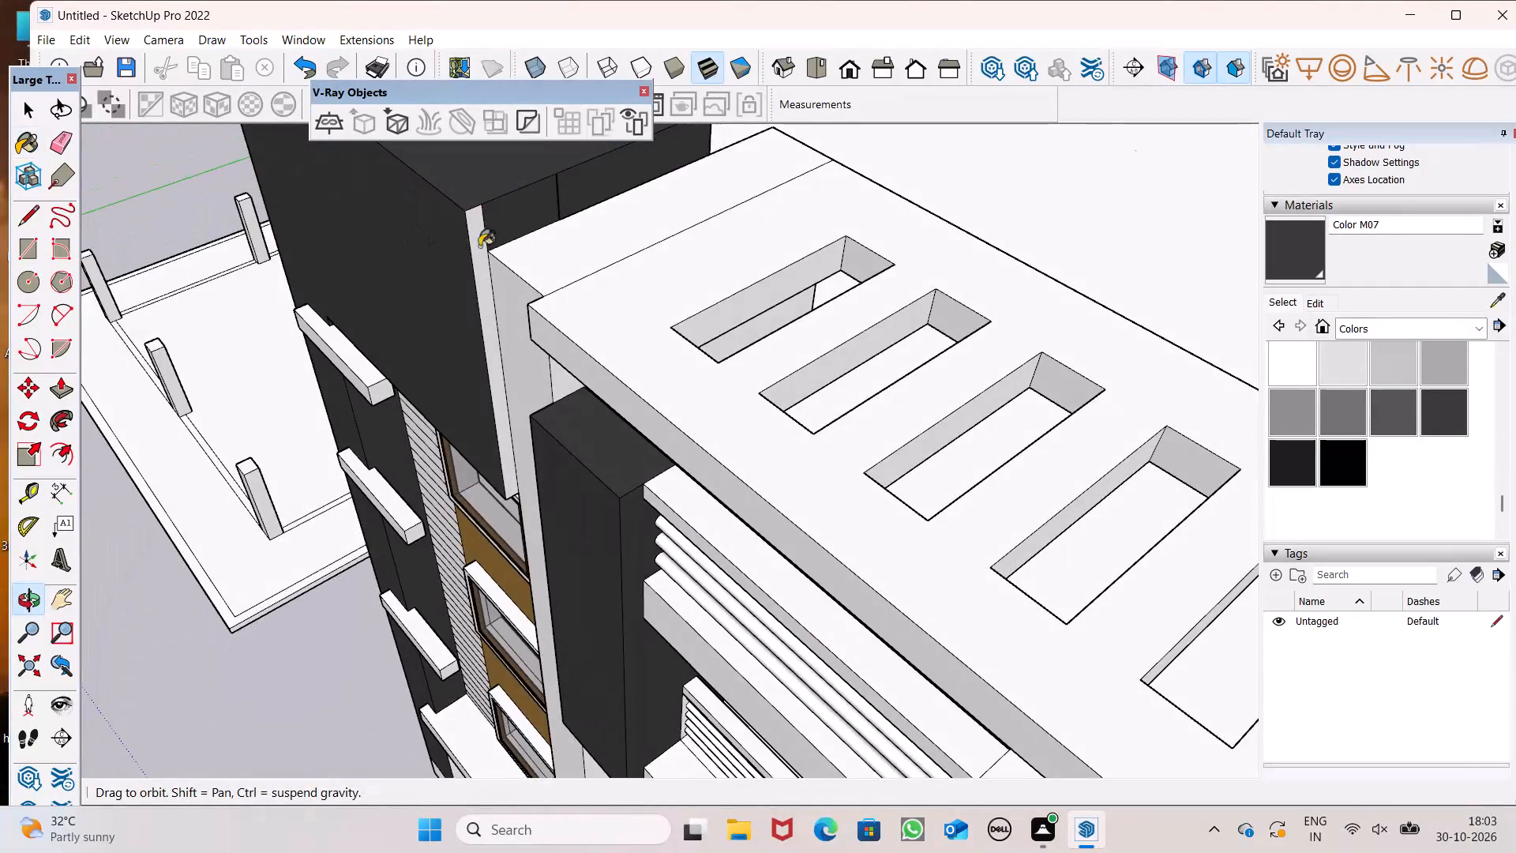
{"action": "scroll", "coordinate": [479, 246], "scroll_direction": "up", "scroll_amount": 5}
{"action": "left_click", "coordinate": [478, 239]}
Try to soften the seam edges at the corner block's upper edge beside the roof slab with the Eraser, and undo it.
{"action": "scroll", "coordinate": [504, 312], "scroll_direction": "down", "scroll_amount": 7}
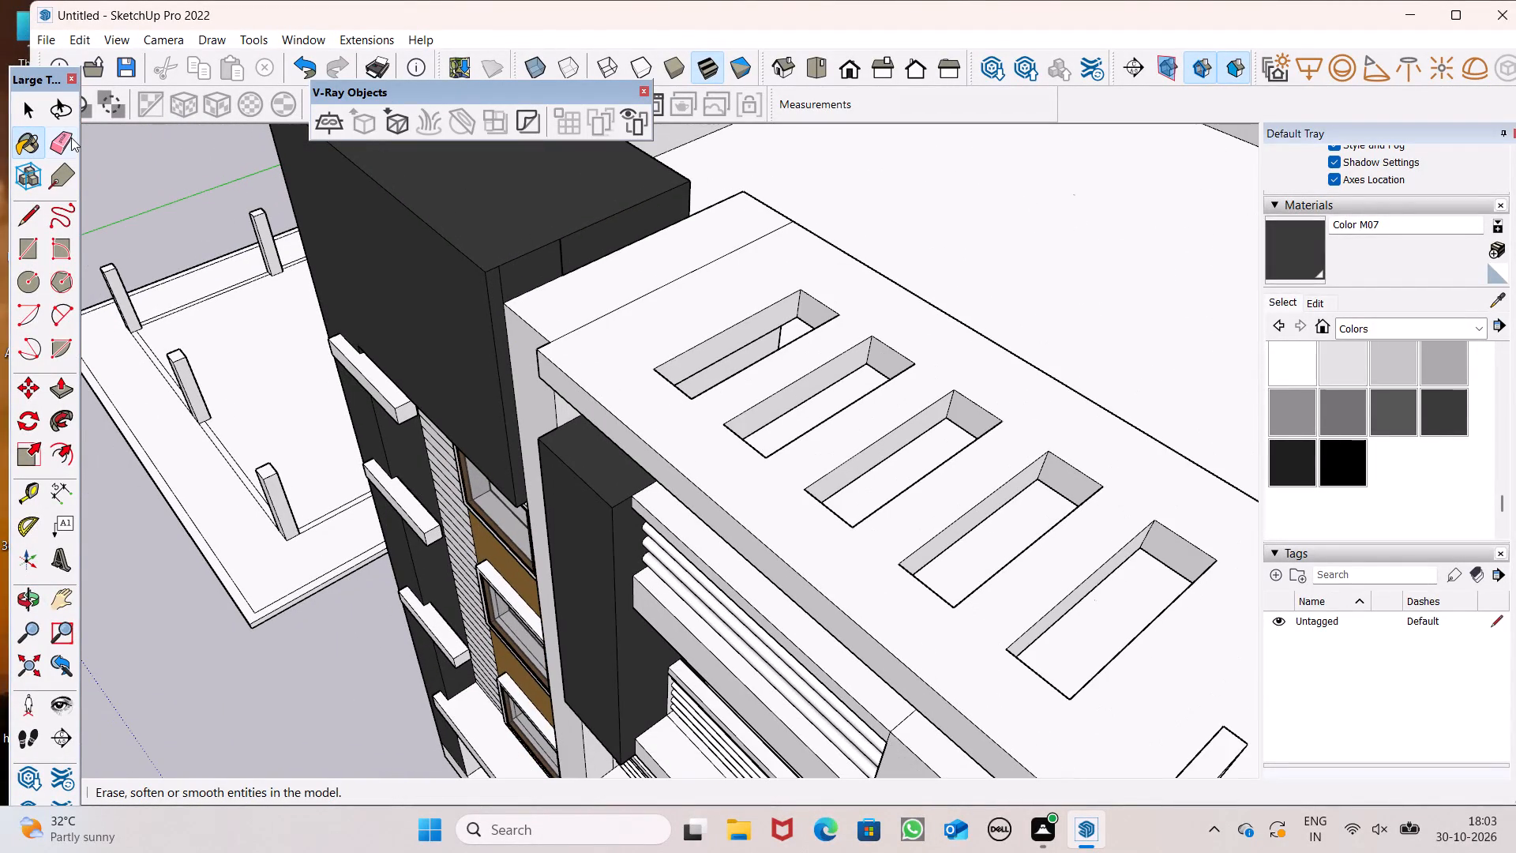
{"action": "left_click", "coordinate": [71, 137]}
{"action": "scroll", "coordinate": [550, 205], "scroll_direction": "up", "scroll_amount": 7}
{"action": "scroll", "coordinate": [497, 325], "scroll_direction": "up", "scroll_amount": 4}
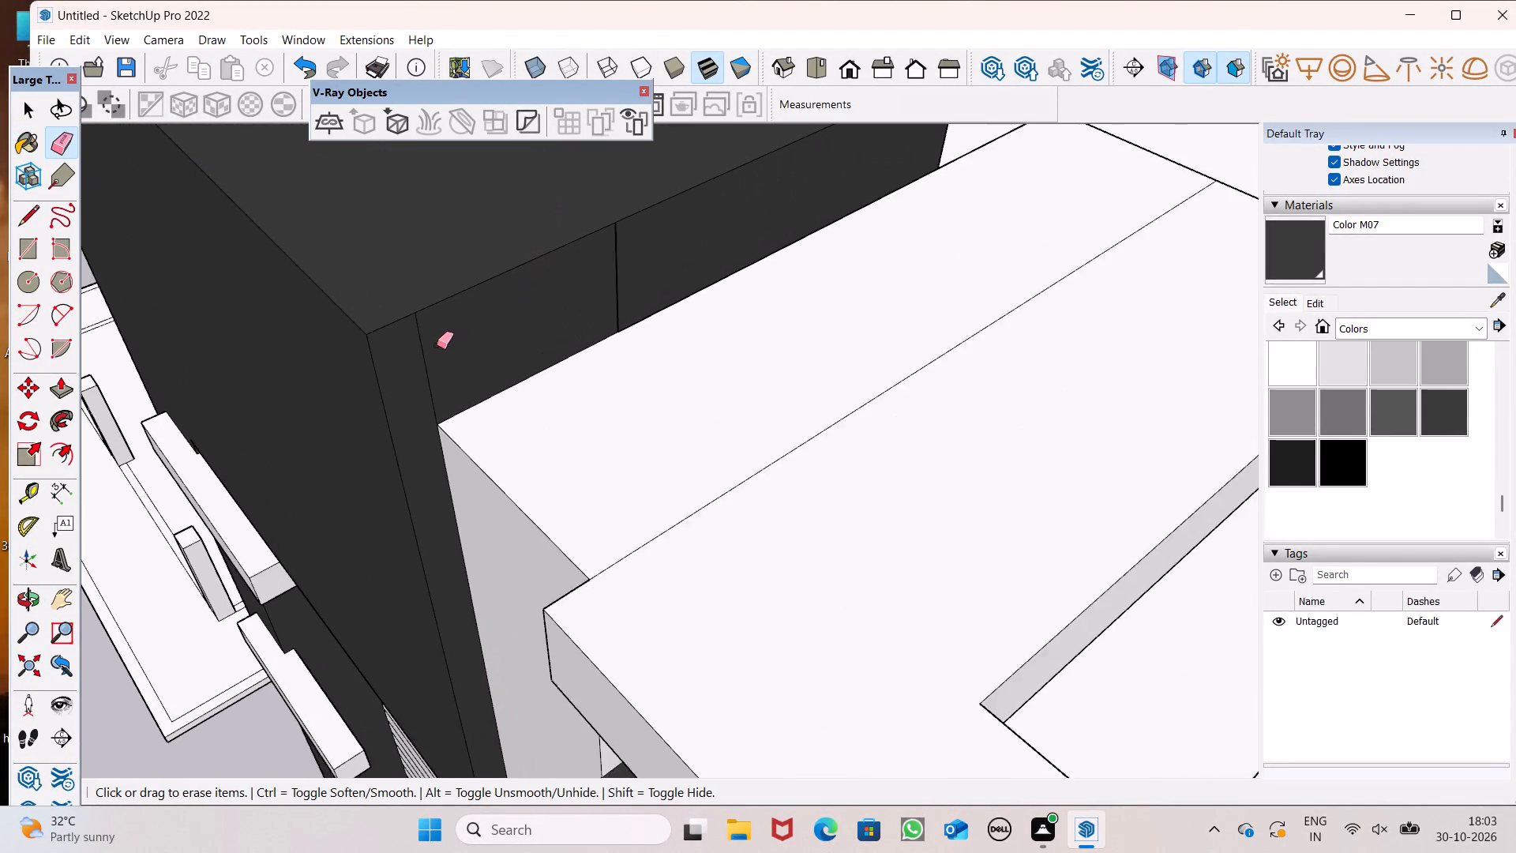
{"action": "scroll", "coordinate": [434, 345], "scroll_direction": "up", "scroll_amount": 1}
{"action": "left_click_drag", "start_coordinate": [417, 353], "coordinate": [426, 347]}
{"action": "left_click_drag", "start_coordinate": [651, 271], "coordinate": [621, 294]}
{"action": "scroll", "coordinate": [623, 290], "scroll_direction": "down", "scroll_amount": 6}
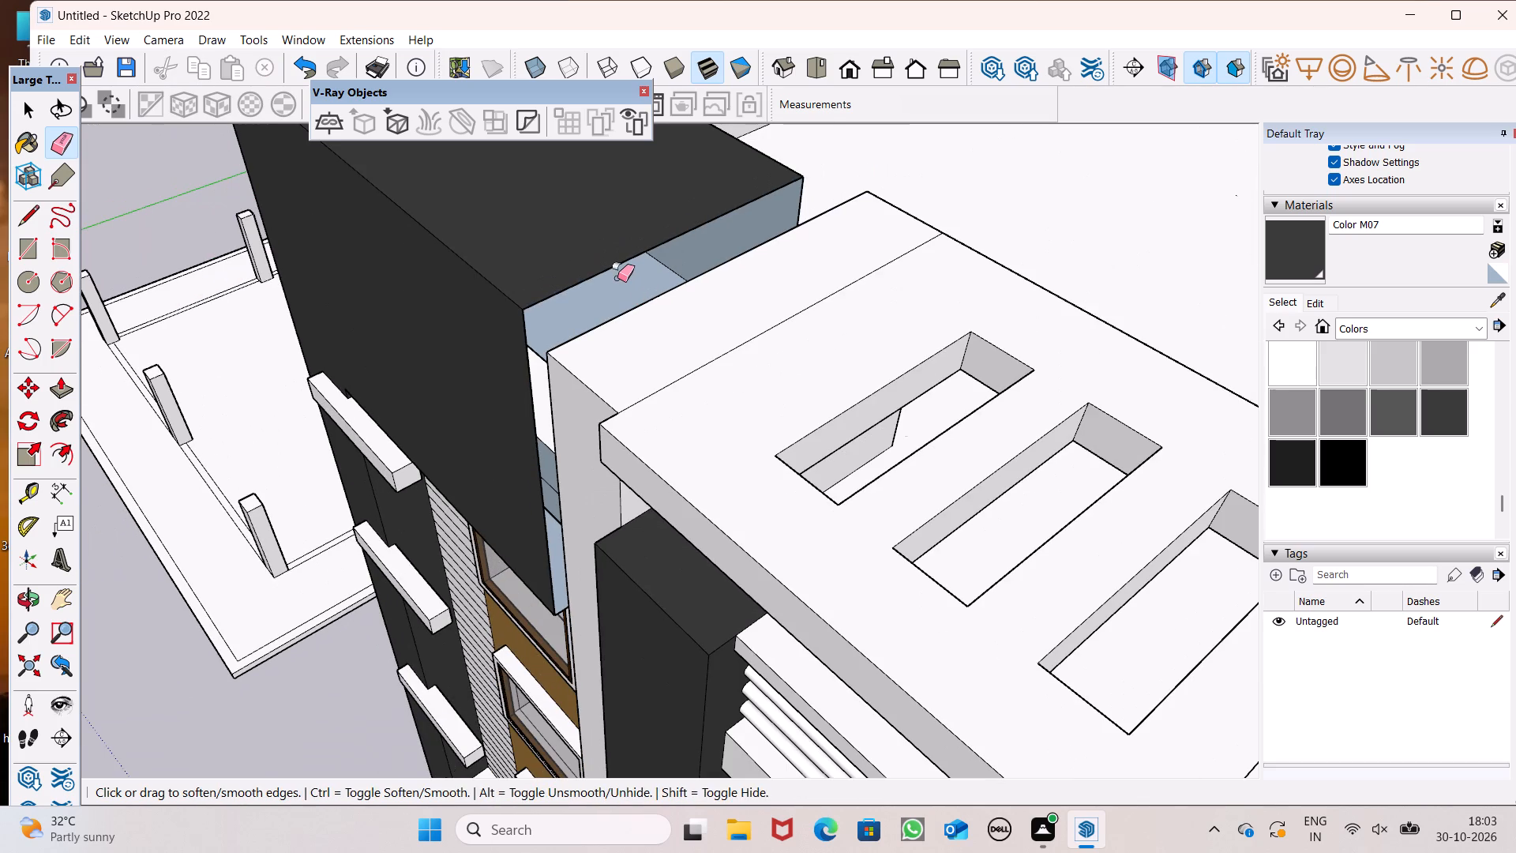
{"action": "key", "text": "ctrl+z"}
Paint the corner block's underside above the roof terrace with Color M07.
{"action": "scroll", "coordinate": [797, 359], "scroll_direction": "down", "scroll_amount": 4}
{"action": "middle_click_drag", "start_coordinate": [793, 360], "coordinate": [432, 306]}
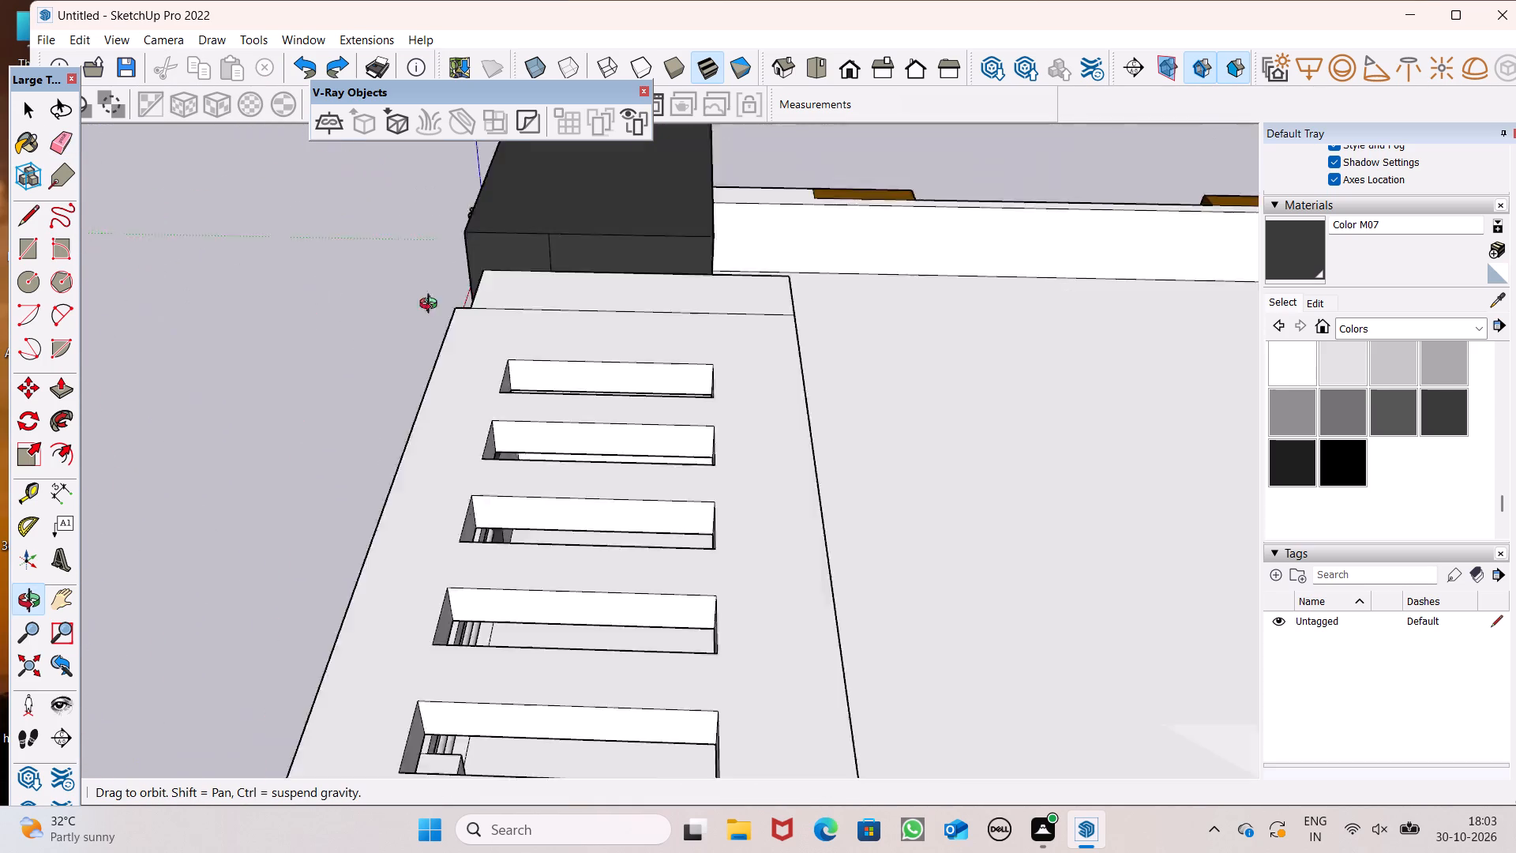
{"action": "middle_click_drag", "start_coordinate": [432, 306], "coordinate": [251, 276]}
{"action": "scroll", "coordinate": [689, 263], "scroll_direction": "up", "scroll_amount": 1}
{"action": "middle_click_drag", "start_coordinate": [682, 261], "coordinate": [341, 20]}
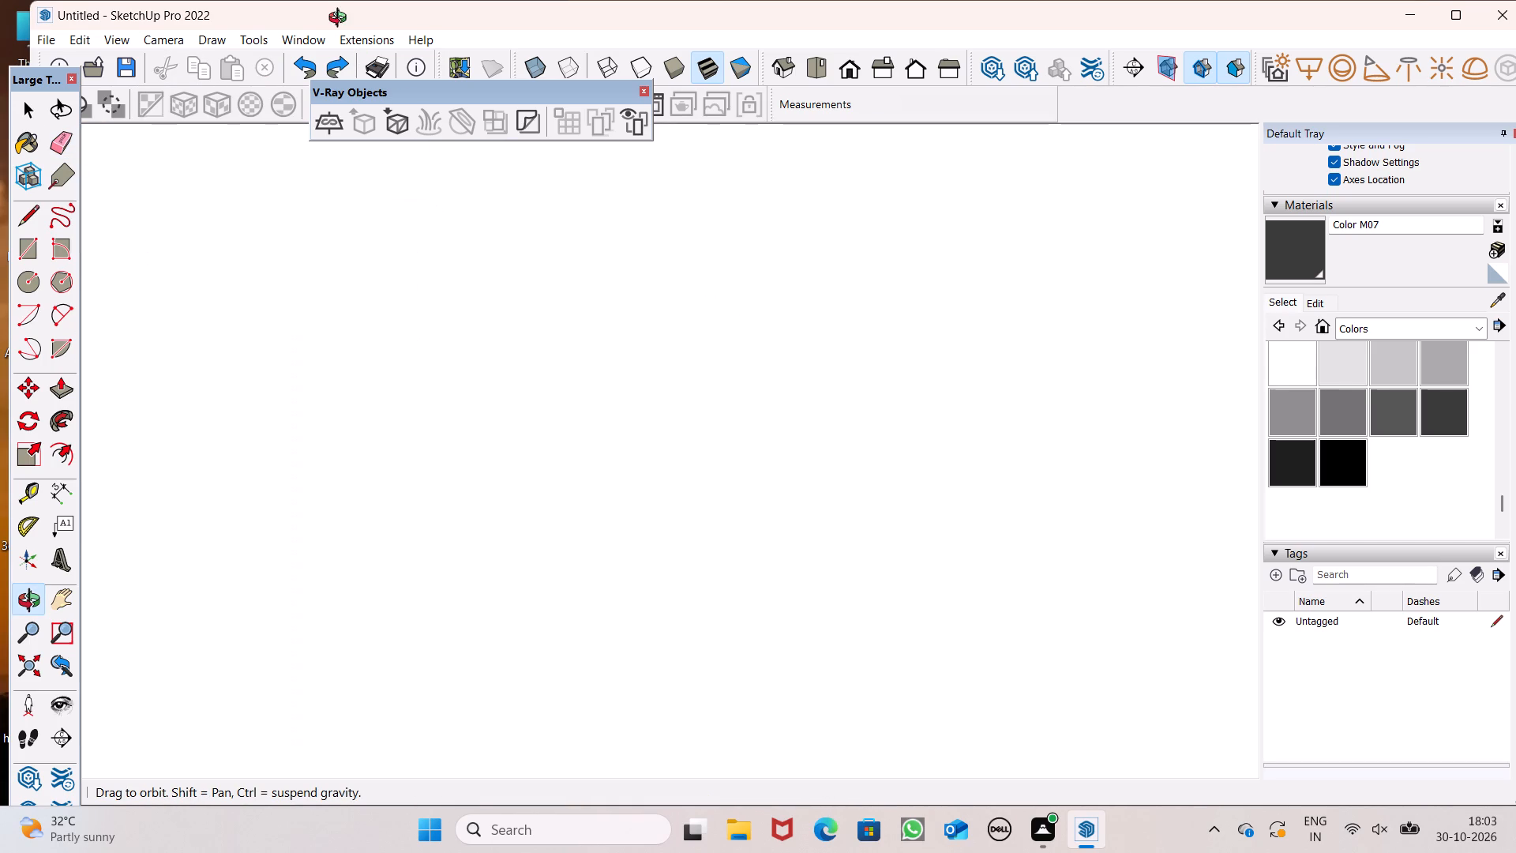
{"action": "middle_click_drag", "start_coordinate": [341, 20], "coordinate": [467, 180]}
{"action": "scroll", "coordinate": [504, 164], "scroll_direction": "up", "scroll_amount": 1}
{"action": "scroll", "coordinate": [696, 244], "scroll_direction": "down", "scroll_amount": 2}
{"action": "scroll", "coordinate": [685, 226], "scroll_direction": "up", "scroll_amount": 9}
{"action": "middle_click_drag", "start_coordinate": [683, 242], "coordinate": [644, 136]}
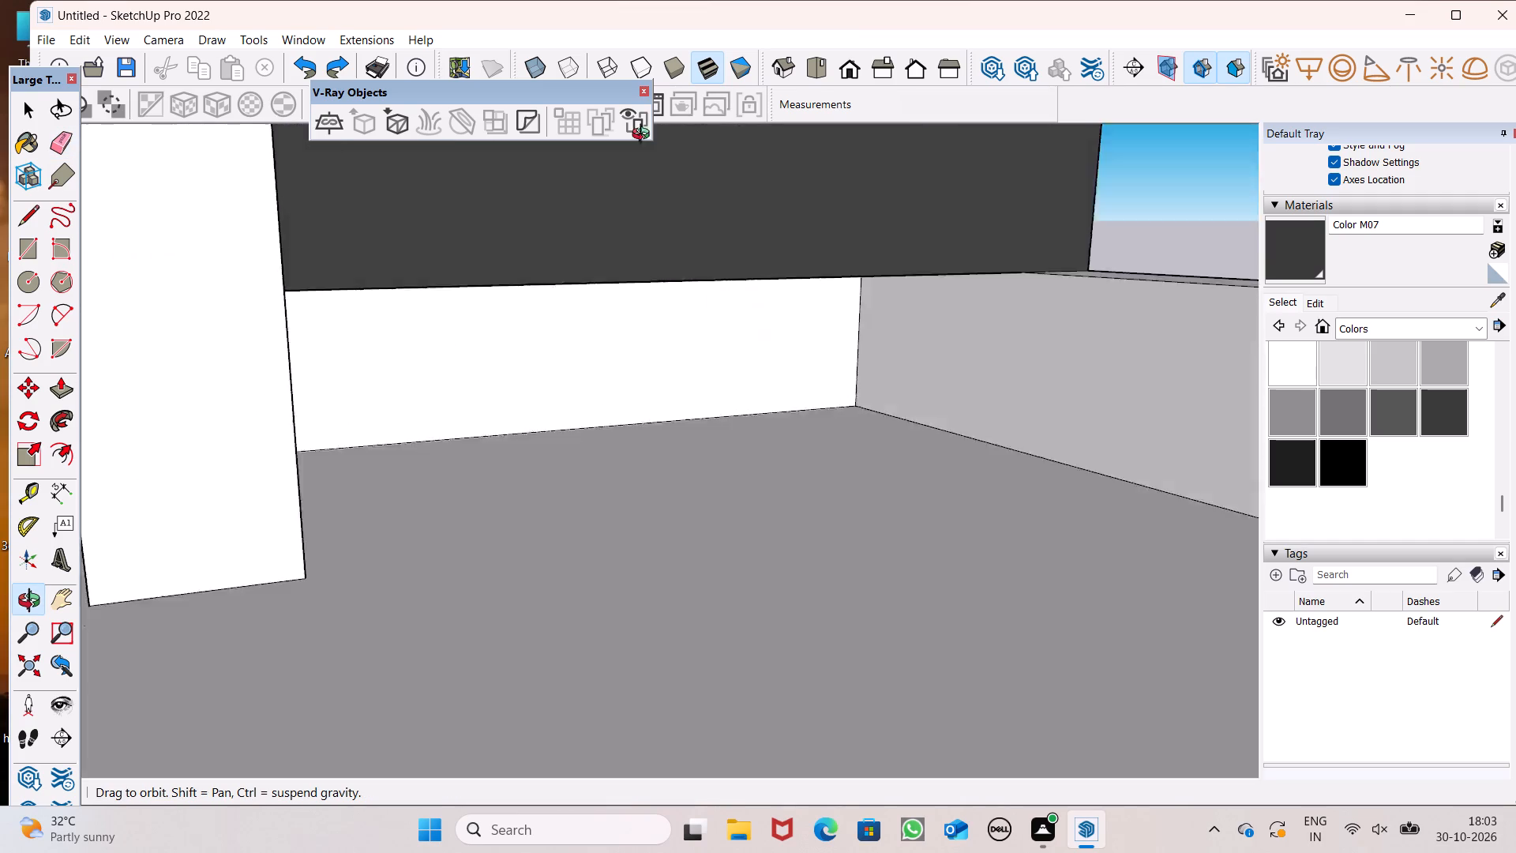
{"action": "middle_click_drag", "start_coordinate": [644, 136], "coordinate": [626, 118]}
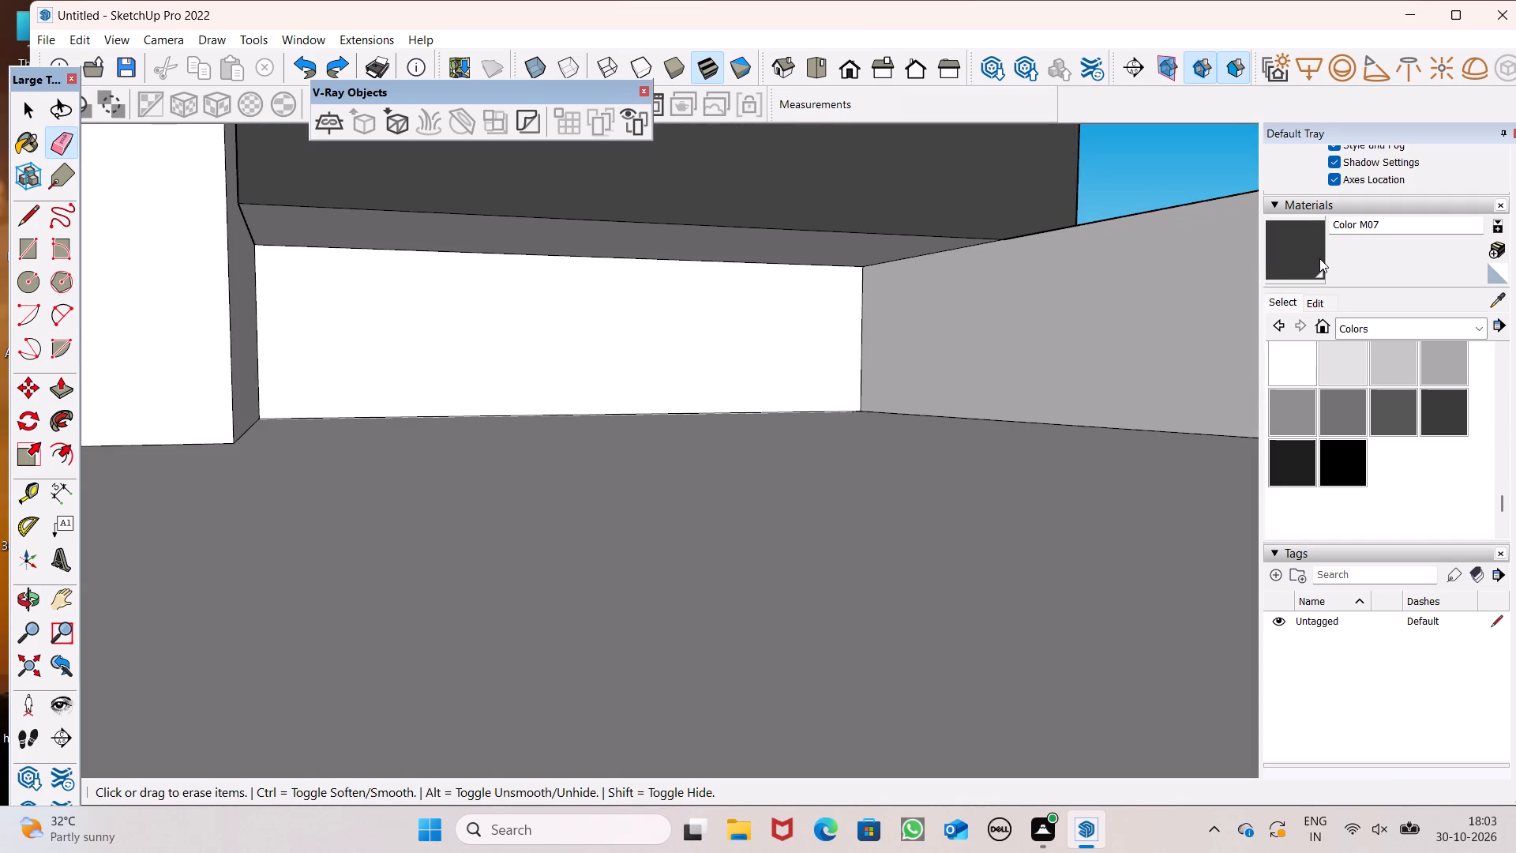
{"action": "left_click_drag", "start_coordinate": [1319, 258], "coordinate": [1311, 257]}
{"action": "left_click", "coordinate": [859, 245]}
{"action": "middle_click_drag", "start_coordinate": [719, 234], "coordinate": [1515, 460]}
{"action": "scroll", "coordinate": [712, 345], "scroll_direction": "down", "scroll_amount": 10}
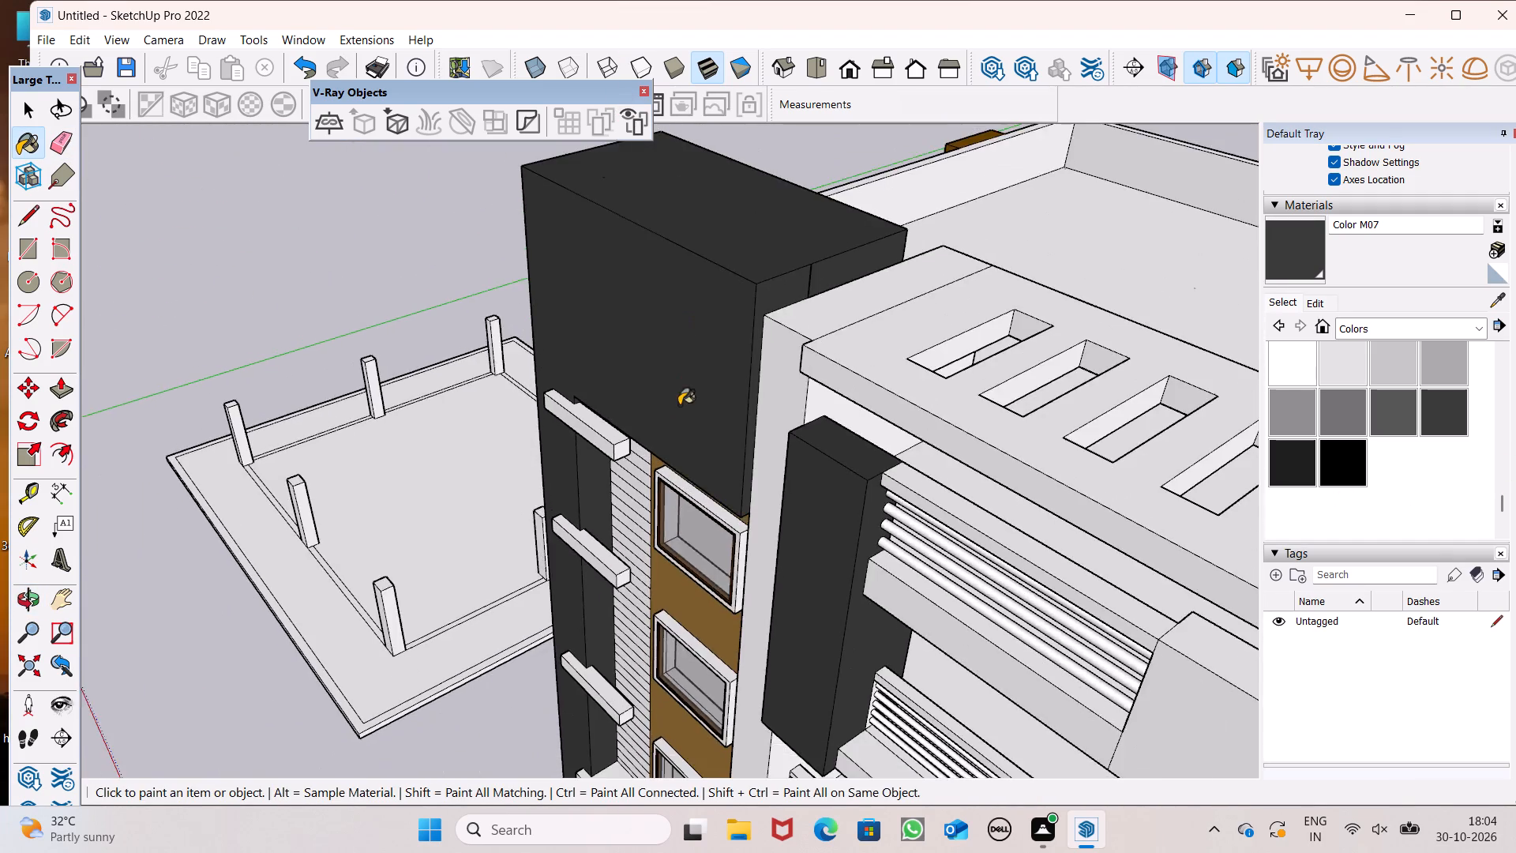
Paint the terrace-side faces of the vertical panel next to the roof-level railing with Color M07.
{"action": "middle_click_drag", "start_coordinate": [679, 405], "coordinate": [1041, 171]}
{"action": "scroll", "coordinate": [1093, 195], "scroll_direction": "up", "scroll_amount": 1}
{"action": "scroll", "coordinate": [939, 287], "scroll_direction": "down", "scroll_amount": 3}
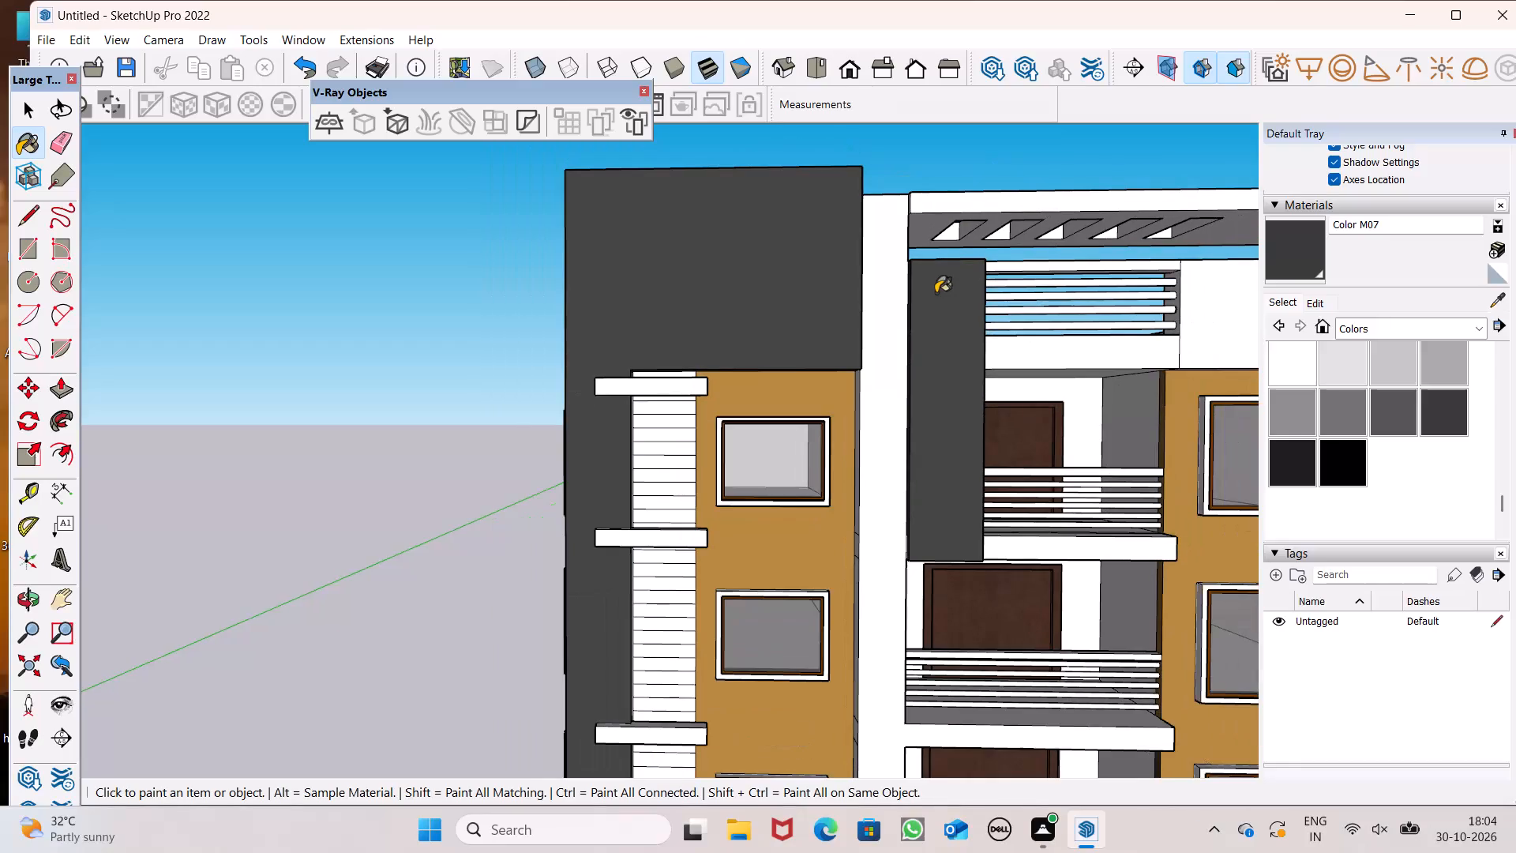
{"action": "scroll", "coordinate": [409, 383], "scroll_direction": "down", "scroll_amount": 4}
{"action": "middle_click_drag", "start_coordinate": [519, 437], "coordinate": [119, 254]}
{"action": "scroll", "coordinate": [123, 251], "scroll_direction": "up", "scroll_amount": 1}
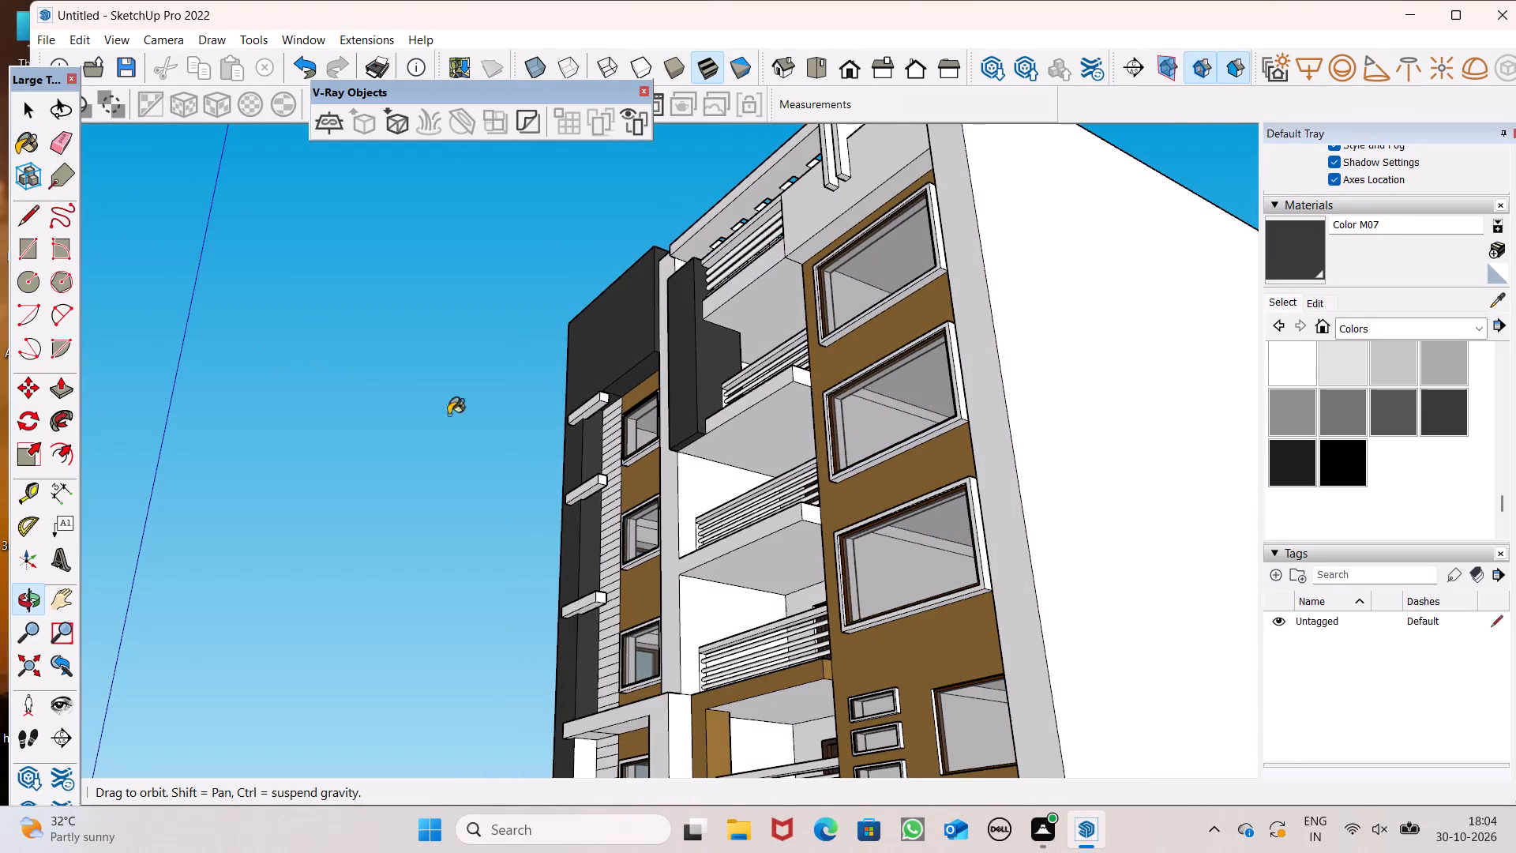
{"action": "scroll", "coordinate": [677, 458], "scroll_direction": "up", "scroll_amount": 6}
{"action": "middle_click_drag", "start_coordinate": [685, 448], "coordinate": [823, 747]}
{"action": "scroll", "coordinate": [674, 404], "scroll_direction": "up", "scroll_amount": 1}
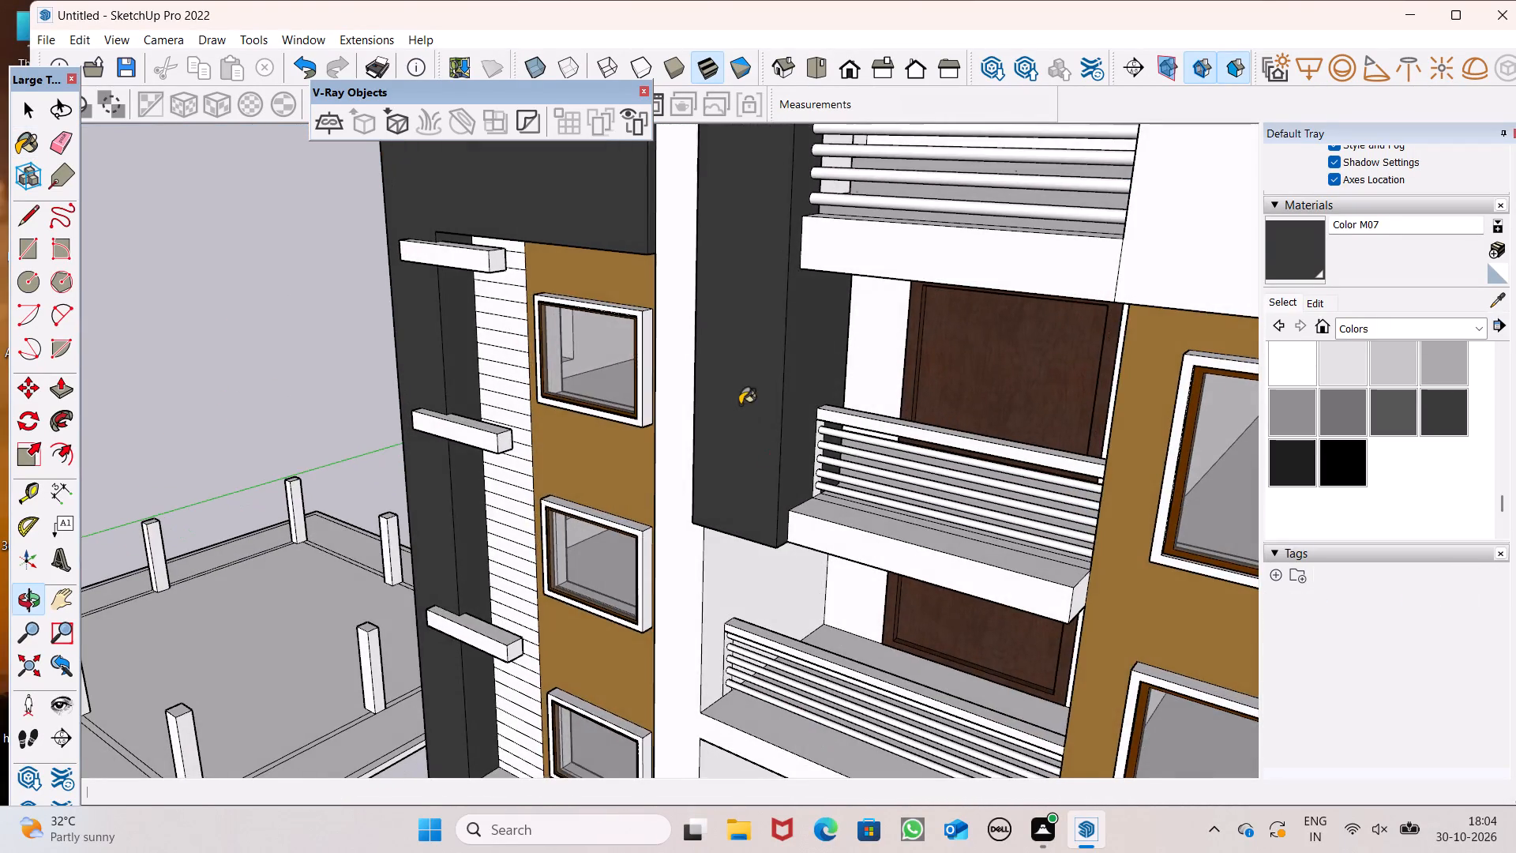
{"action": "scroll", "coordinate": [740, 404], "scroll_direction": "down", "scroll_amount": 3}
{"action": "middle_click_drag", "start_coordinate": [772, 475], "coordinate": [108, 501]}
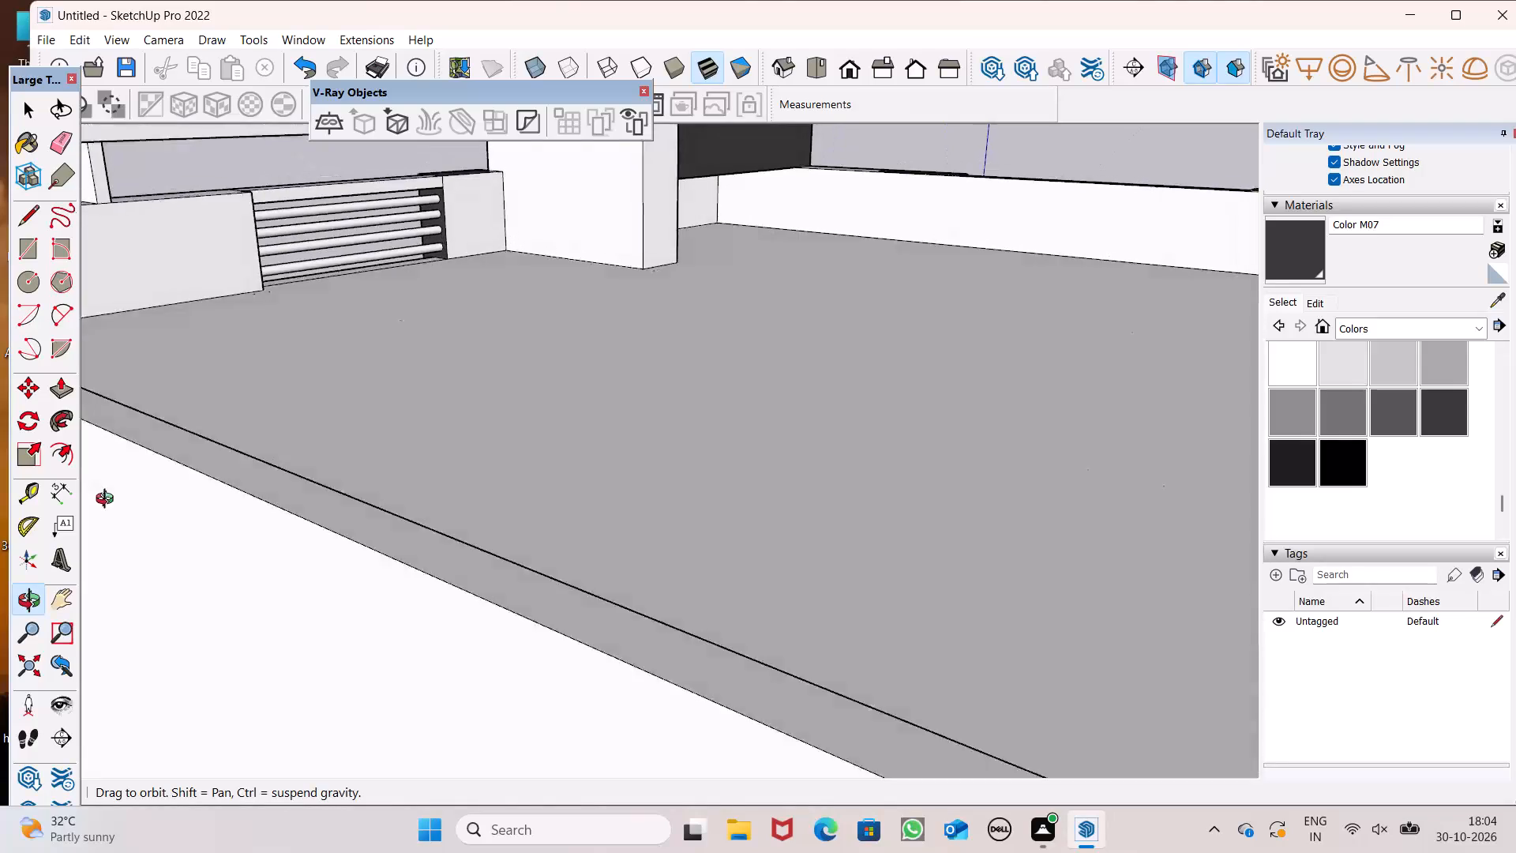
{"action": "middle_click_drag", "start_coordinate": [108, 501], "coordinate": [209, 492]}
{"action": "scroll", "coordinate": [415, 259], "scroll_direction": "up", "scroll_amount": 3}
{"action": "left_click", "coordinate": [504, 215]}
{"action": "scroll", "coordinate": [504, 215], "scroll_direction": "down", "scroll_amount": 3}
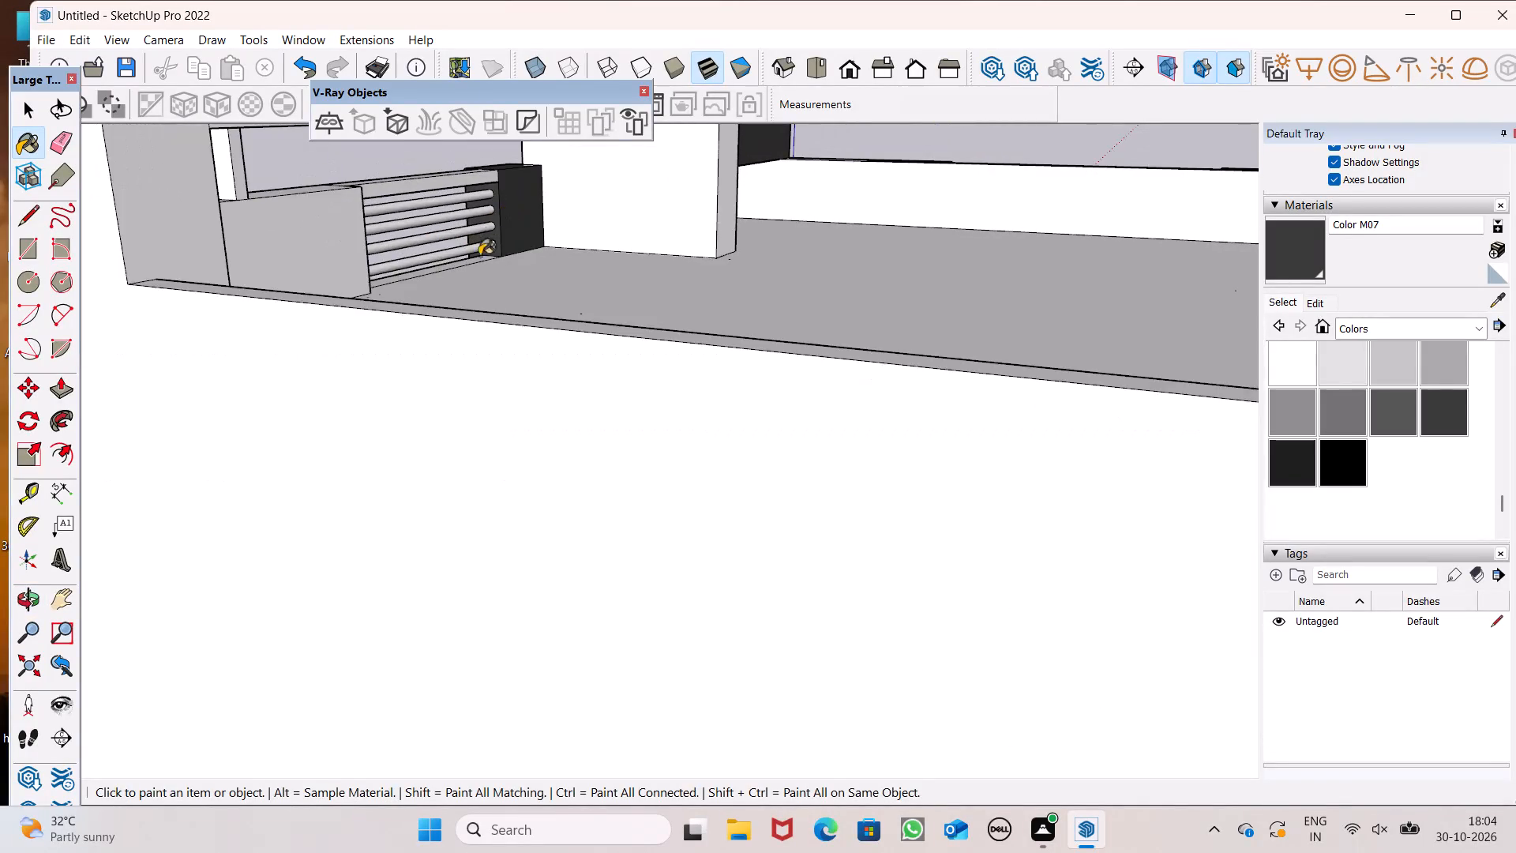
Examine the repainted front facade and corner block from several angles and distances.
{"action": "middle_click_drag", "start_coordinate": [486, 301], "coordinate": [1049, 327]}
{"action": "scroll", "coordinate": [1026, 266], "scroll_direction": "down", "scroll_amount": 5}
{"action": "middle_click_drag", "start_coordinate": [1001, 315], "coordinate": [741, 276]}
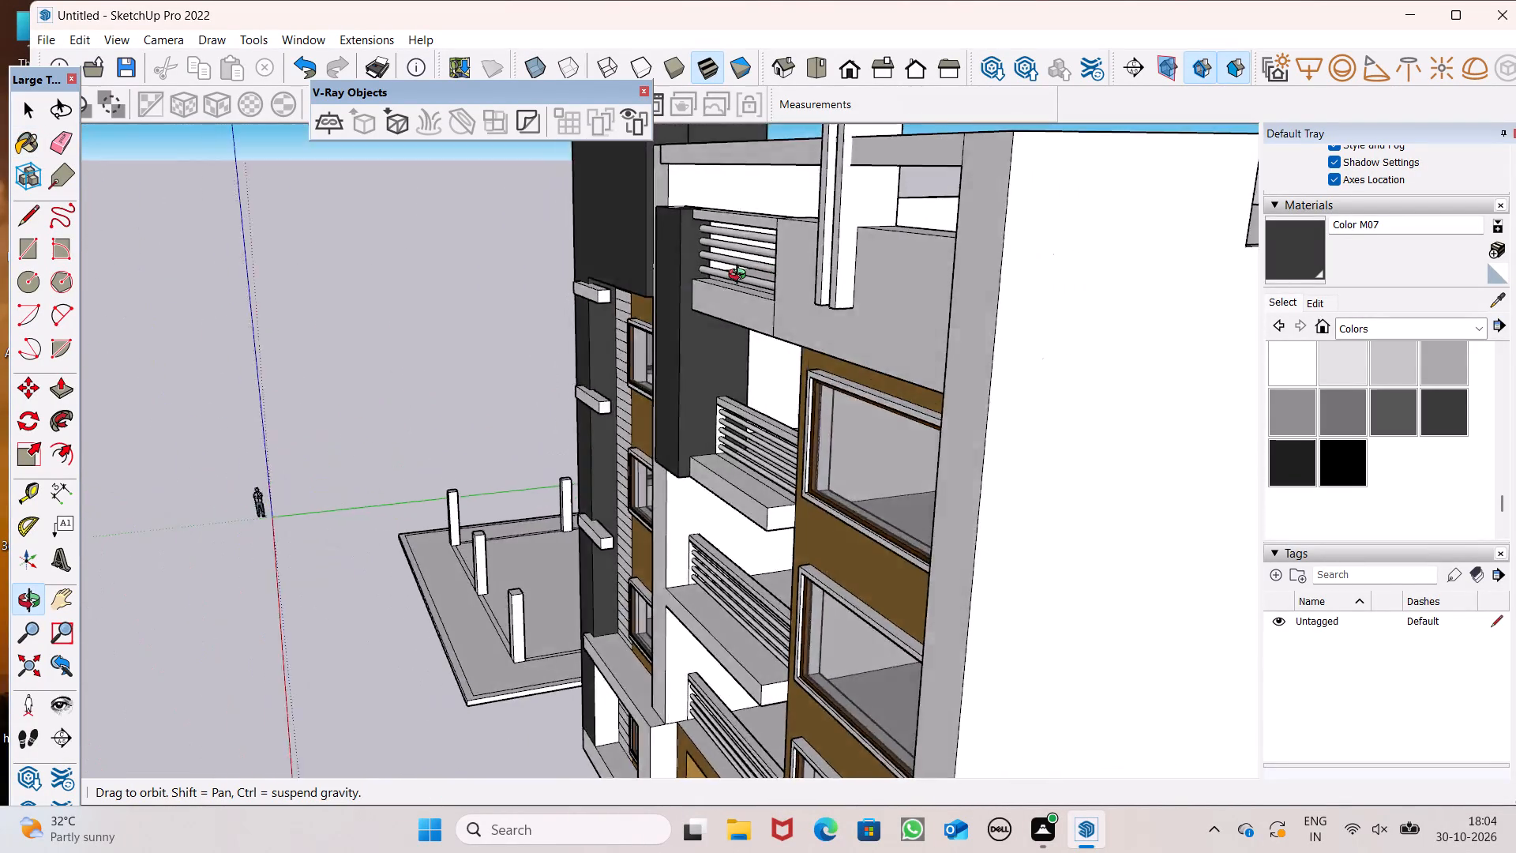
{"action": "middle_click_drag", "start_coordinate": [741, 276], "coordinate": [598, 299]}
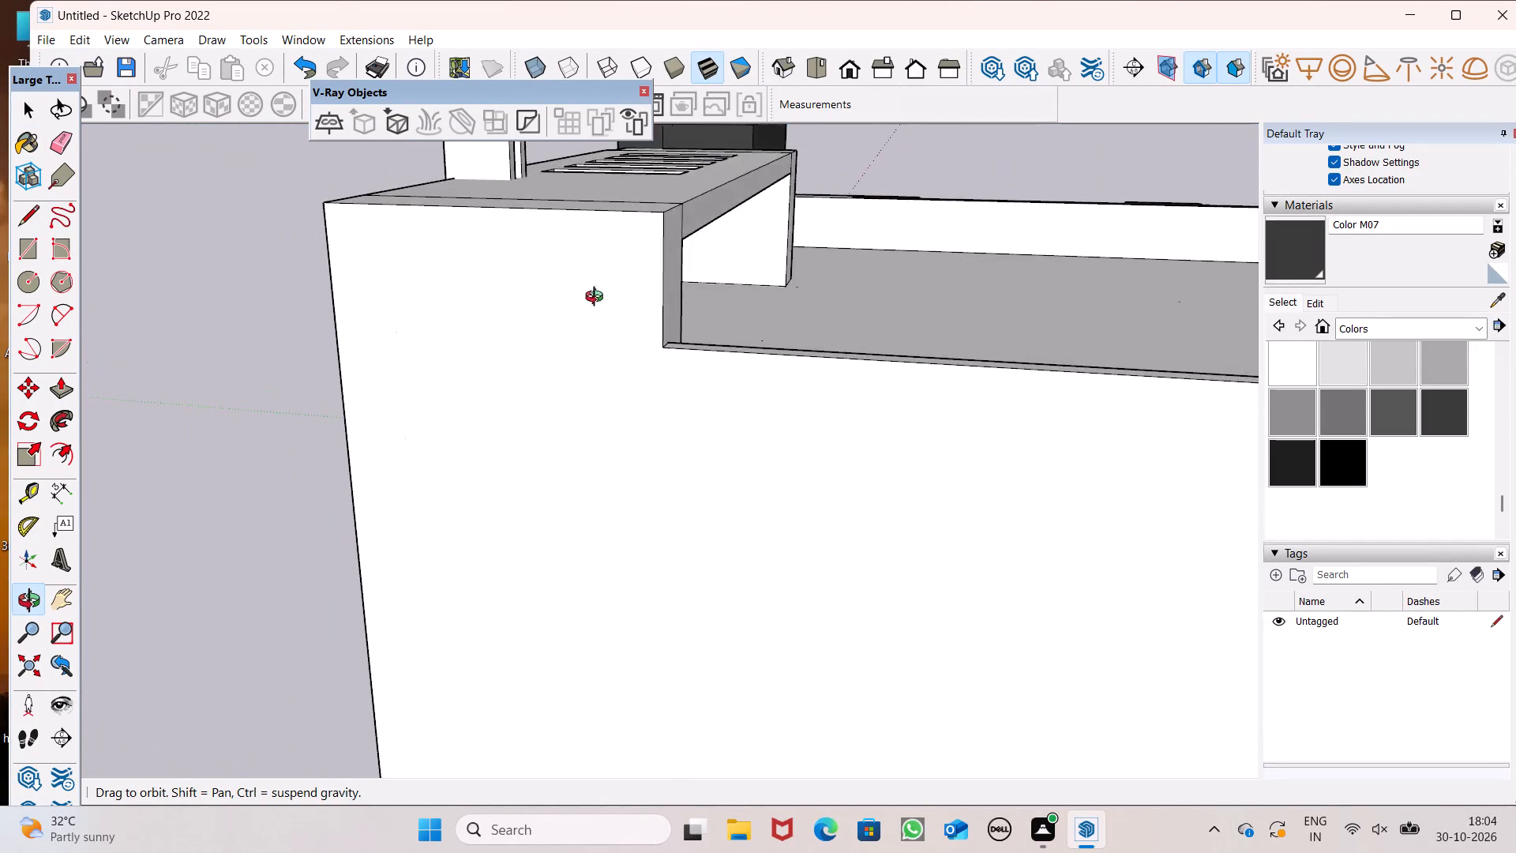
{"action": "middle_click_drag", "start_coordinate": [598, 299], "coordinate": [835, 280]}
{"action": "scroll", "coordinate": [820, 262], "scroll_direction": "up", "scroll_amount": 1}
{"action": "scroll", "coordinate": [734, 216], "scroll_direction": "down", "scroll_amount": 5}
{"action": "middle_click_drag", "start_coordinate": [698, 337], "coordinate": [1193, 267]}
{"action": "scroll", "coordinate": [1193, 267], "scroll_direction": "up", "scroll_amount": 2}
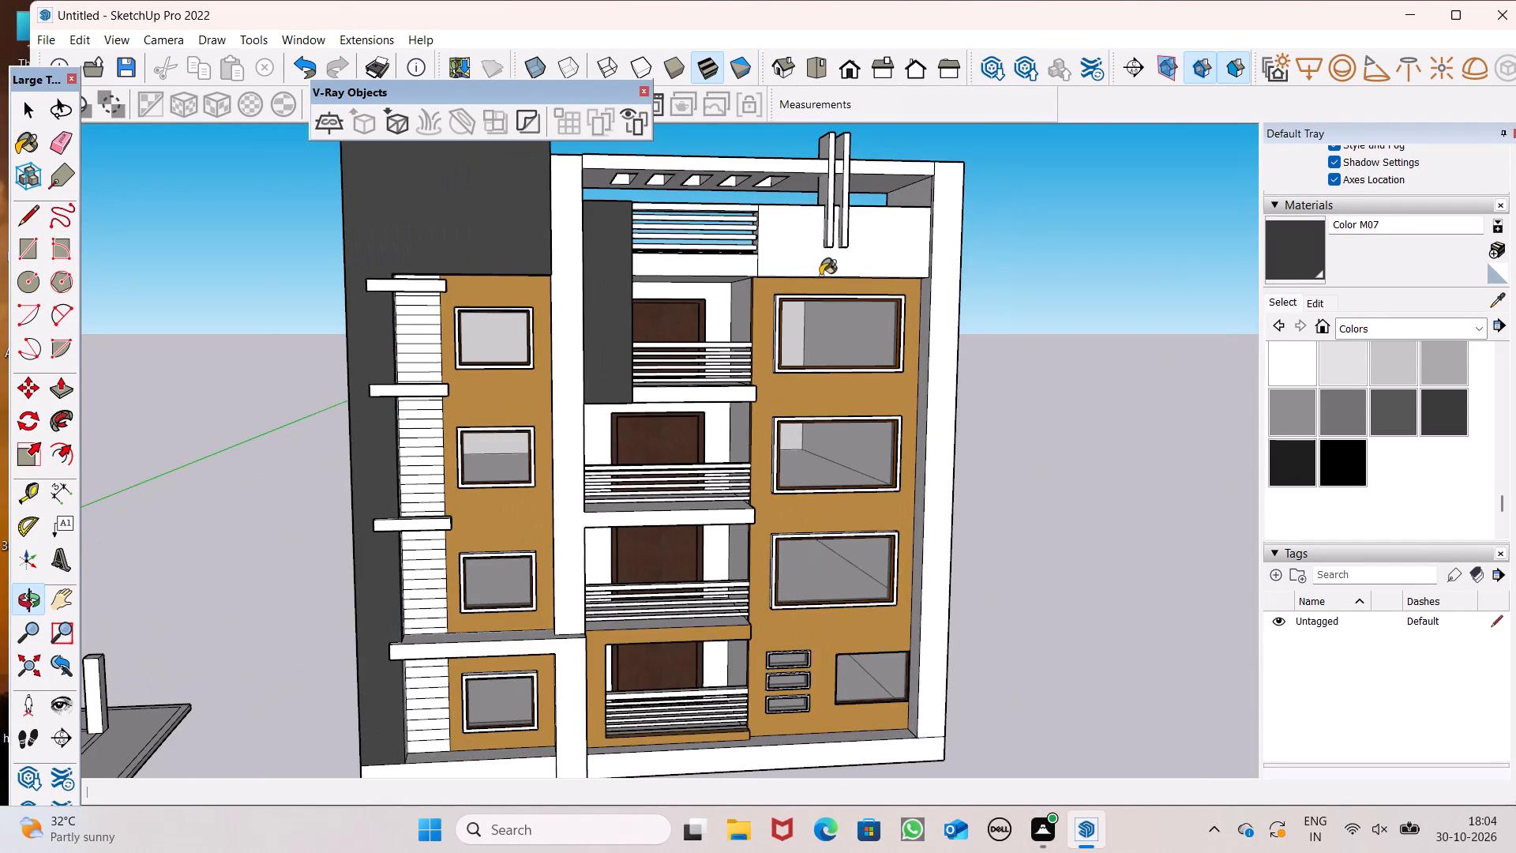
{"action": "scroll", "coordinate": [820, 291], "scroll_direction": "down", "scroll_amount": 3}
{"action": "middle_click_drag", "start_coordinate": [910, 343], "coordinate": [804, 385]}
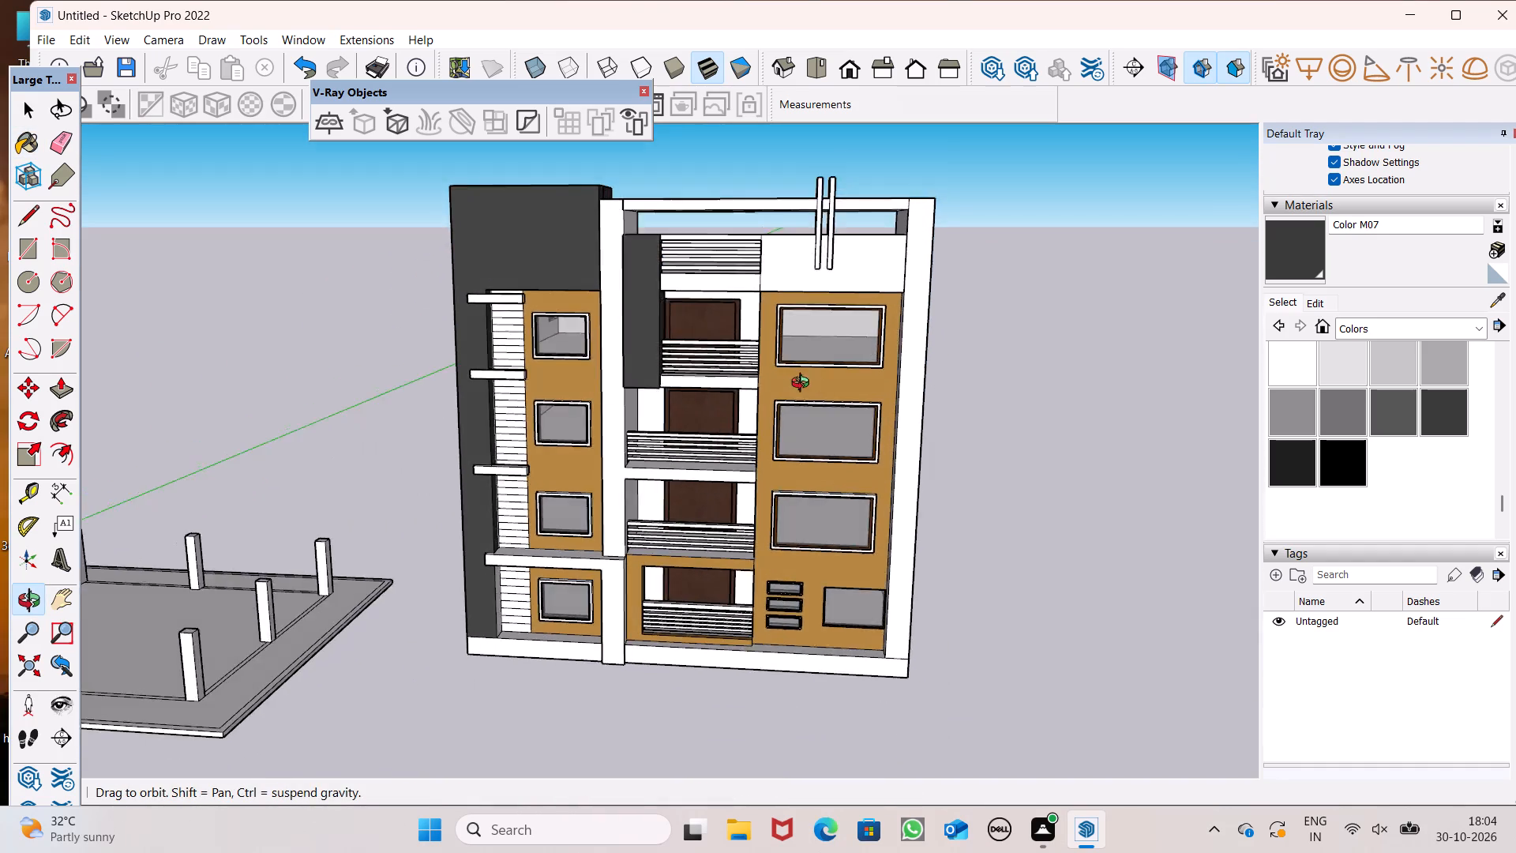
{"action": "middle_click_drag", "start_coordinate": [804, 385], "coordinate": [789, 365]}
{"action": "scroll", "coordinate": [793, 375], "scroll_direction": "up", "scroll_amount": 1}
{"action": "scroll", "coordinate": [790, 327], "scroll_direction": "down", "scroll_amount": 1}
{"action": "scroll", "coordinate": [963, 371], "scroll_direction": "down", "scroll_amount": 7}
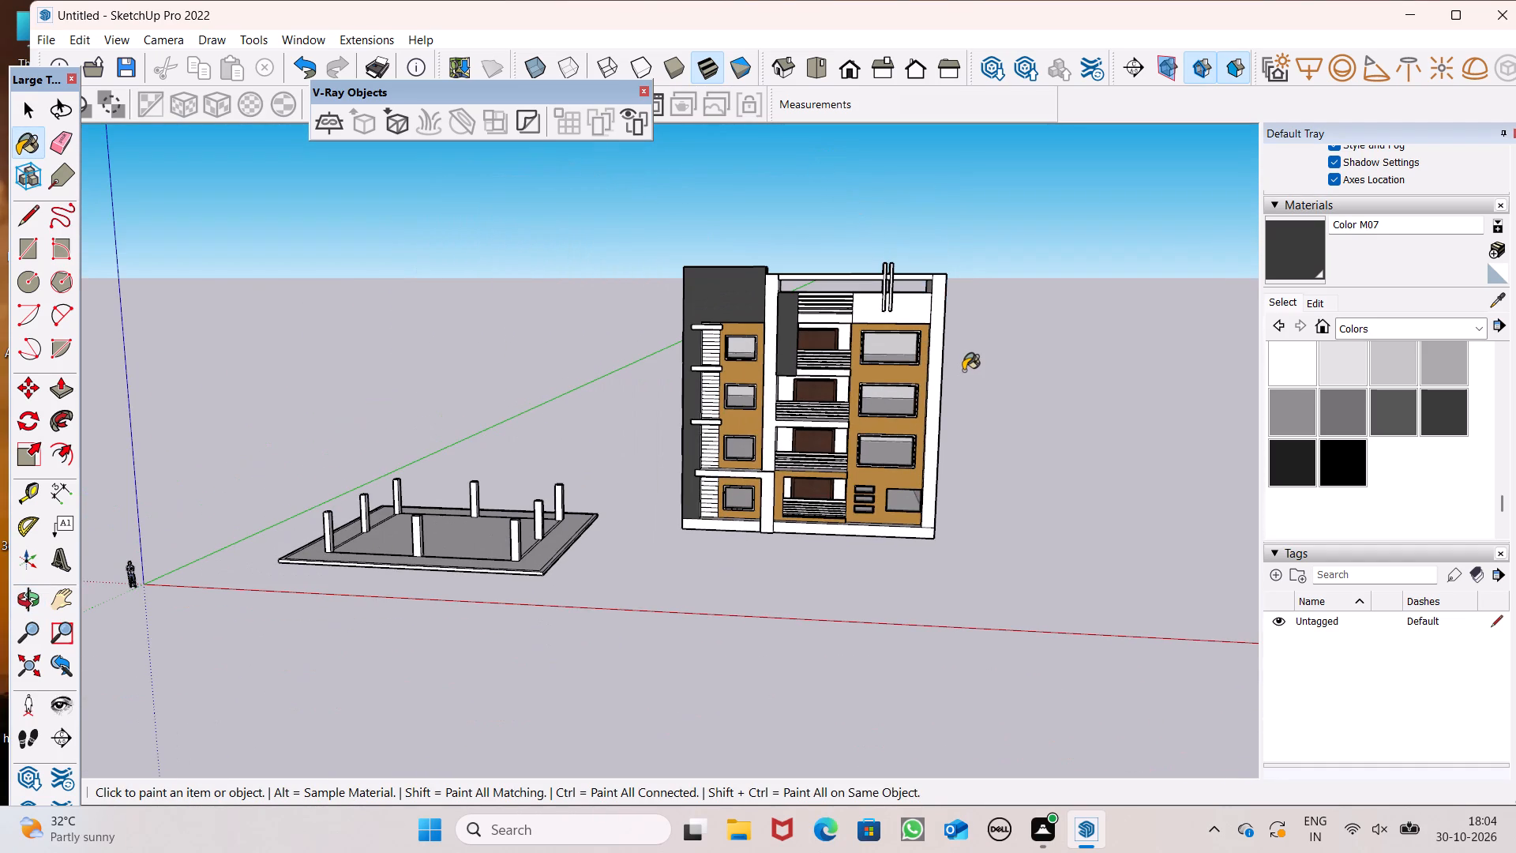
{"action": "scroll", "coordinate": [805, 372], "scroll_direction": "up", "scroll_amount": 8}
{"action": "scroll", "coordinate": [875, 341], "scroll_direction": "down", "scroll_amount": 4}
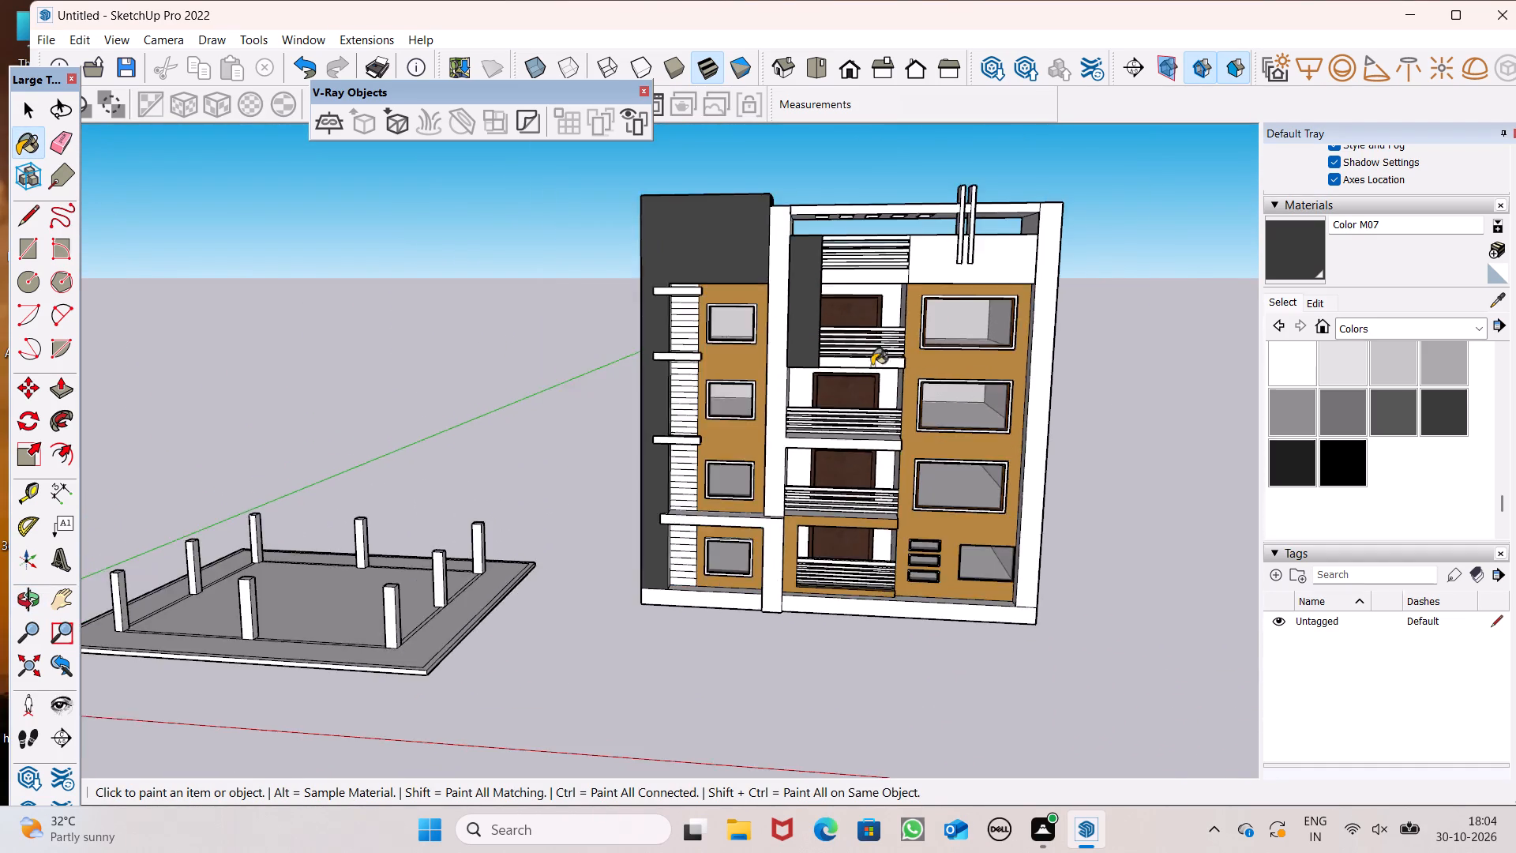
{"action": "middle_click_drag", "start_coordinate": [850, 393], "coordinate": [946, 370]}
{"action": "scroll", "coordinate": [928, 361], "scroll_direction": "down", "scroll_amount": 4}
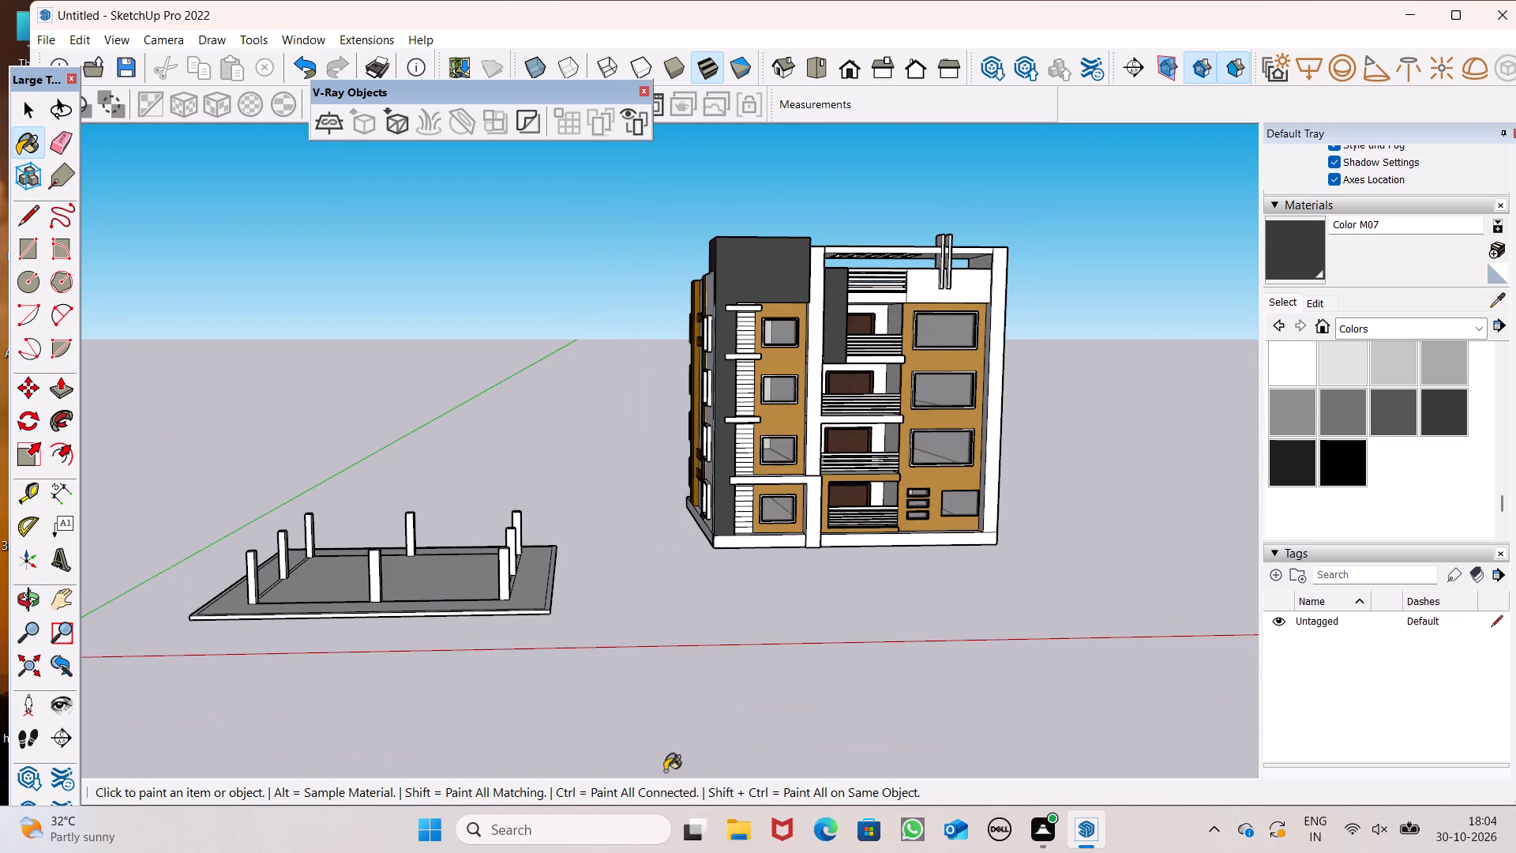
Delete the brown inner frame of the topmost small window on the ochre front strip beside the white boards.
{"action": "scroll", "coordinate": [726, 378], "scroll_direction": "up", "scroll_amount": 7}
{"action": "key", "text": "space"}
{"action": "scroll", "coordinate": [822, 336], "scroll_direction": "up", "scroll_amount": 1}
{"action": "middle_click_drag", "start_coordinate": [823, 343], "coordinate": [824, 533]}
{"action": "scroll", "coordinate": [908, 368], "scroll_direction": "up", "scroll_amount": 11}
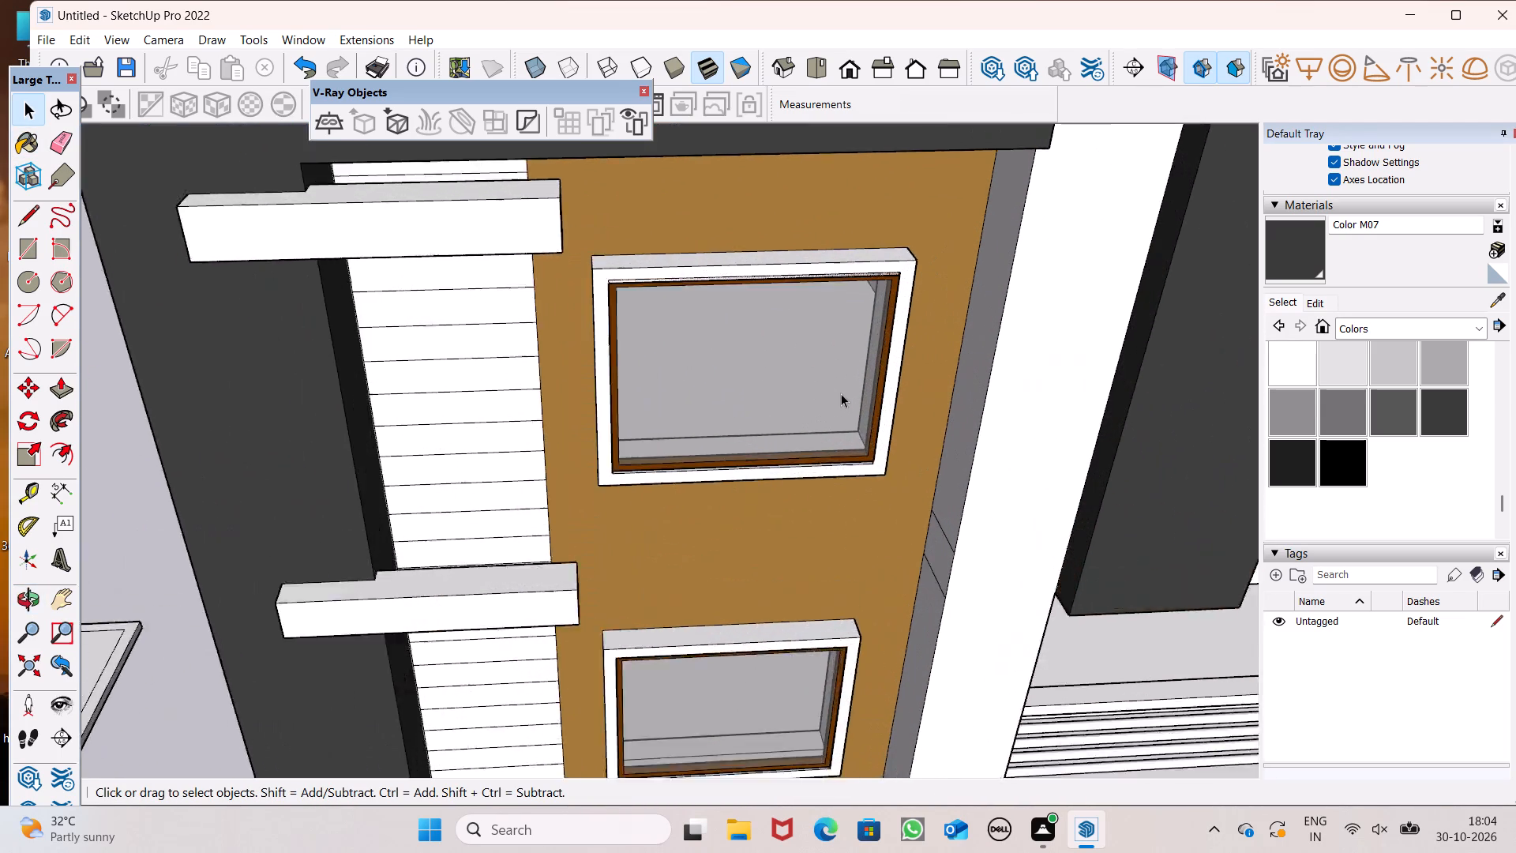
{"action": "scroll", "coordinate": [841, 393], "scroll_direction": "up", "scroll_amount": 10}
{"action": "left_click", "coordinate": [870, 475]}
{"action": "scroll", "coordinate": [861, 416], "scroll_direction": "down", "scroll_amount": 7}
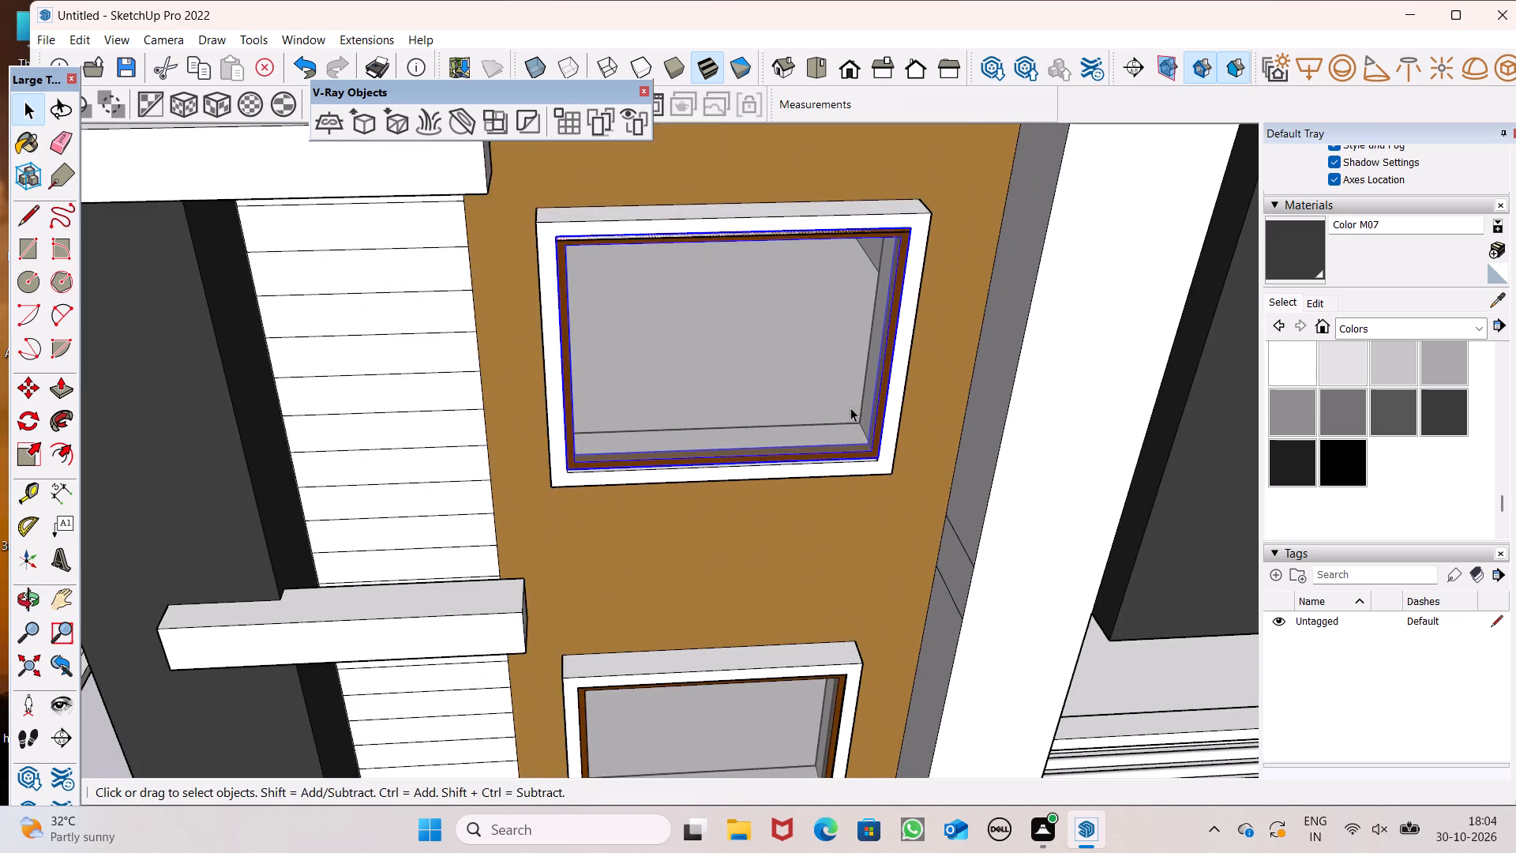
{"action": "scroll", "coordinate": [850, 408], "scroll_direction": "down", "scroll_amount": 3}
{"action": "key", "text": "Delete"}
{"action": "scroll", "coordinate": [857, 394], "scroll_direction": "down", "scroll_amount": 6}
{"action": "scroll", "coordinate": [880, 297], "scroll_direction": "down", "scroll_amount": 6}
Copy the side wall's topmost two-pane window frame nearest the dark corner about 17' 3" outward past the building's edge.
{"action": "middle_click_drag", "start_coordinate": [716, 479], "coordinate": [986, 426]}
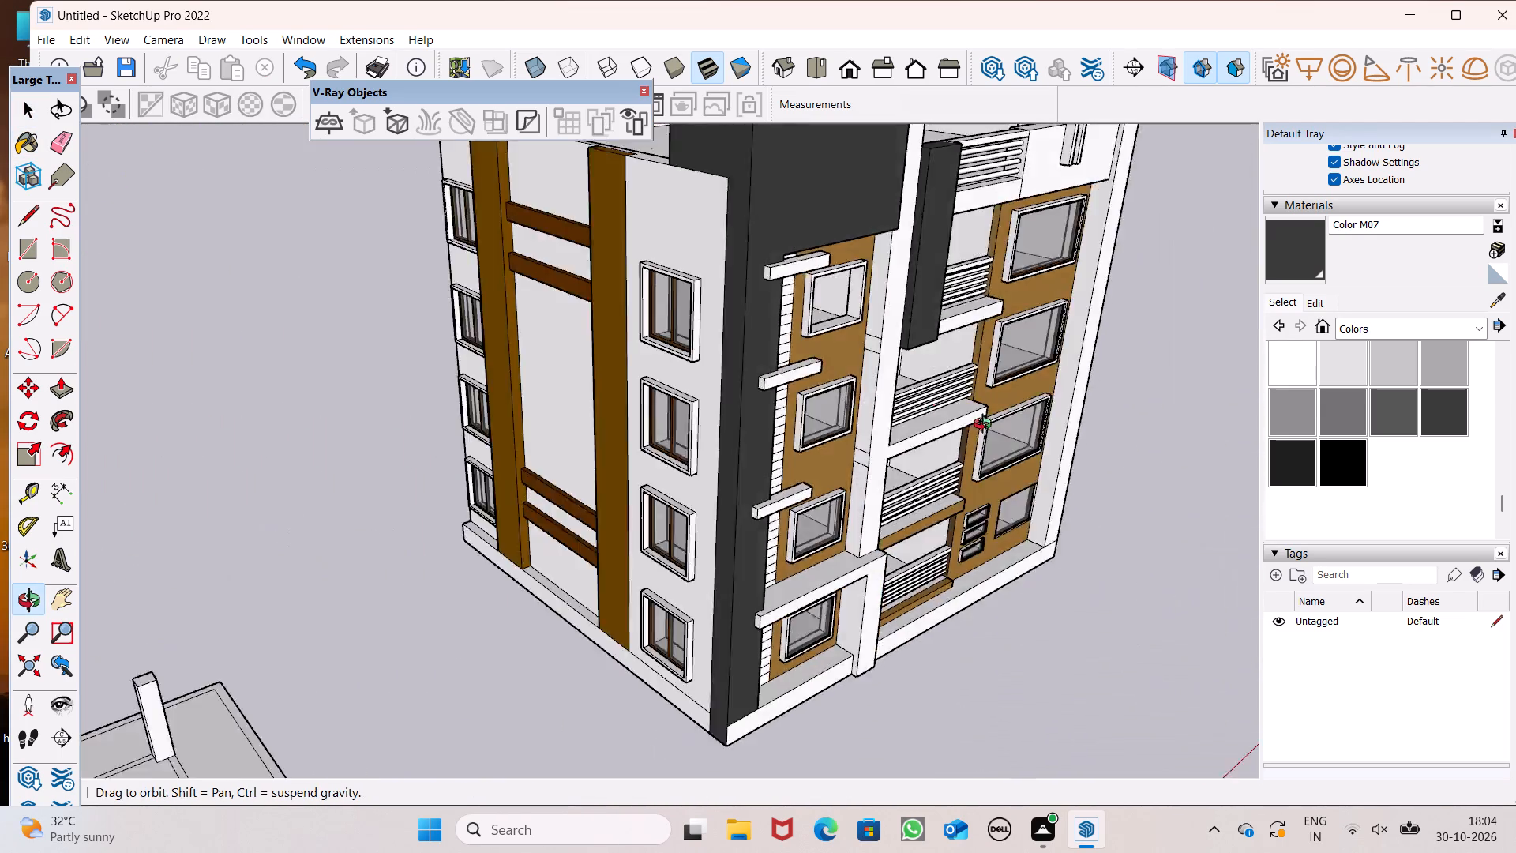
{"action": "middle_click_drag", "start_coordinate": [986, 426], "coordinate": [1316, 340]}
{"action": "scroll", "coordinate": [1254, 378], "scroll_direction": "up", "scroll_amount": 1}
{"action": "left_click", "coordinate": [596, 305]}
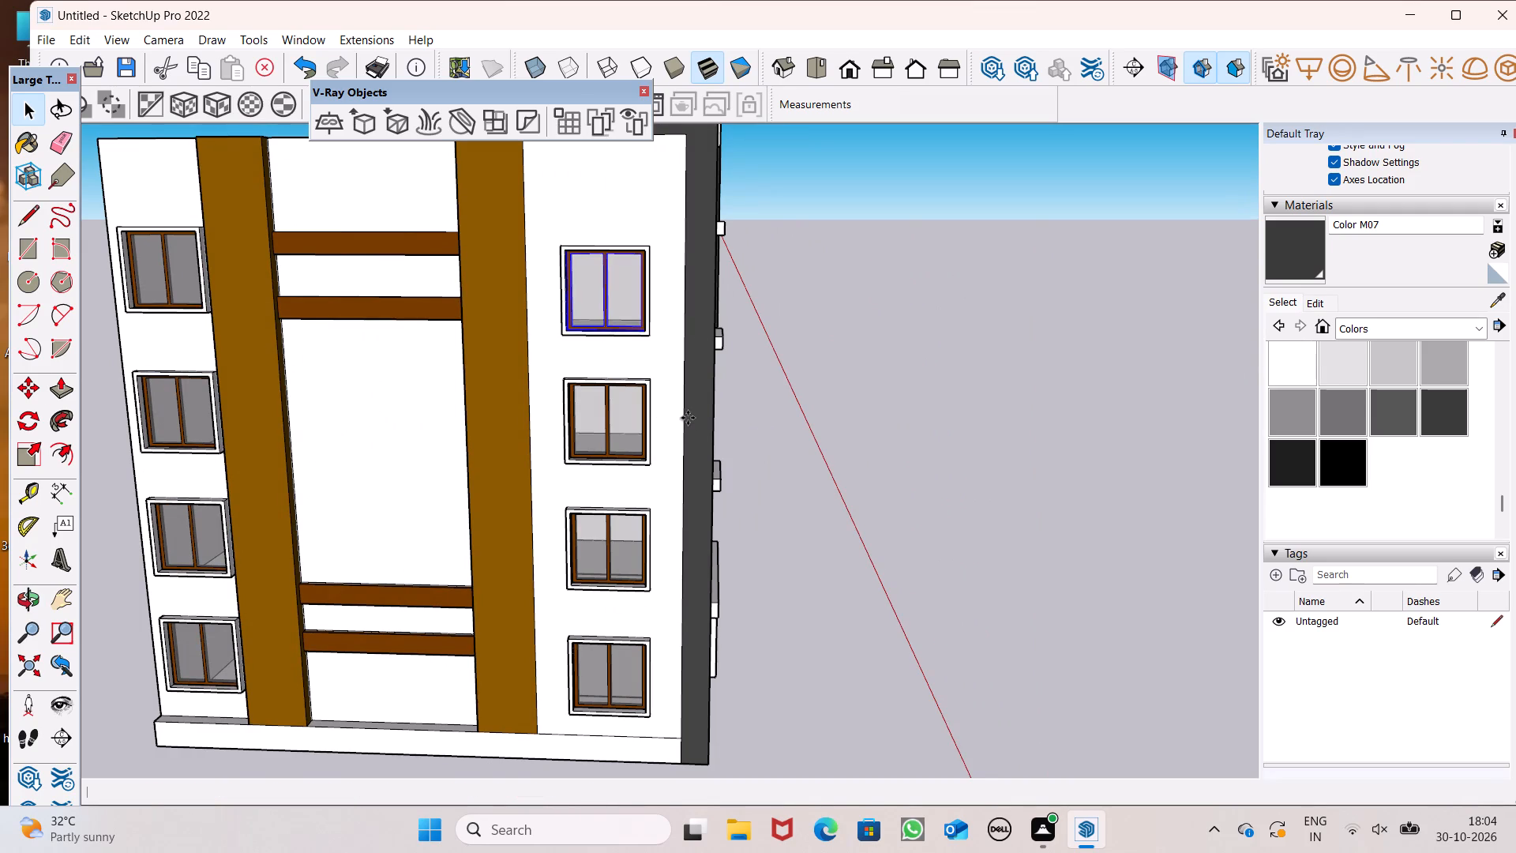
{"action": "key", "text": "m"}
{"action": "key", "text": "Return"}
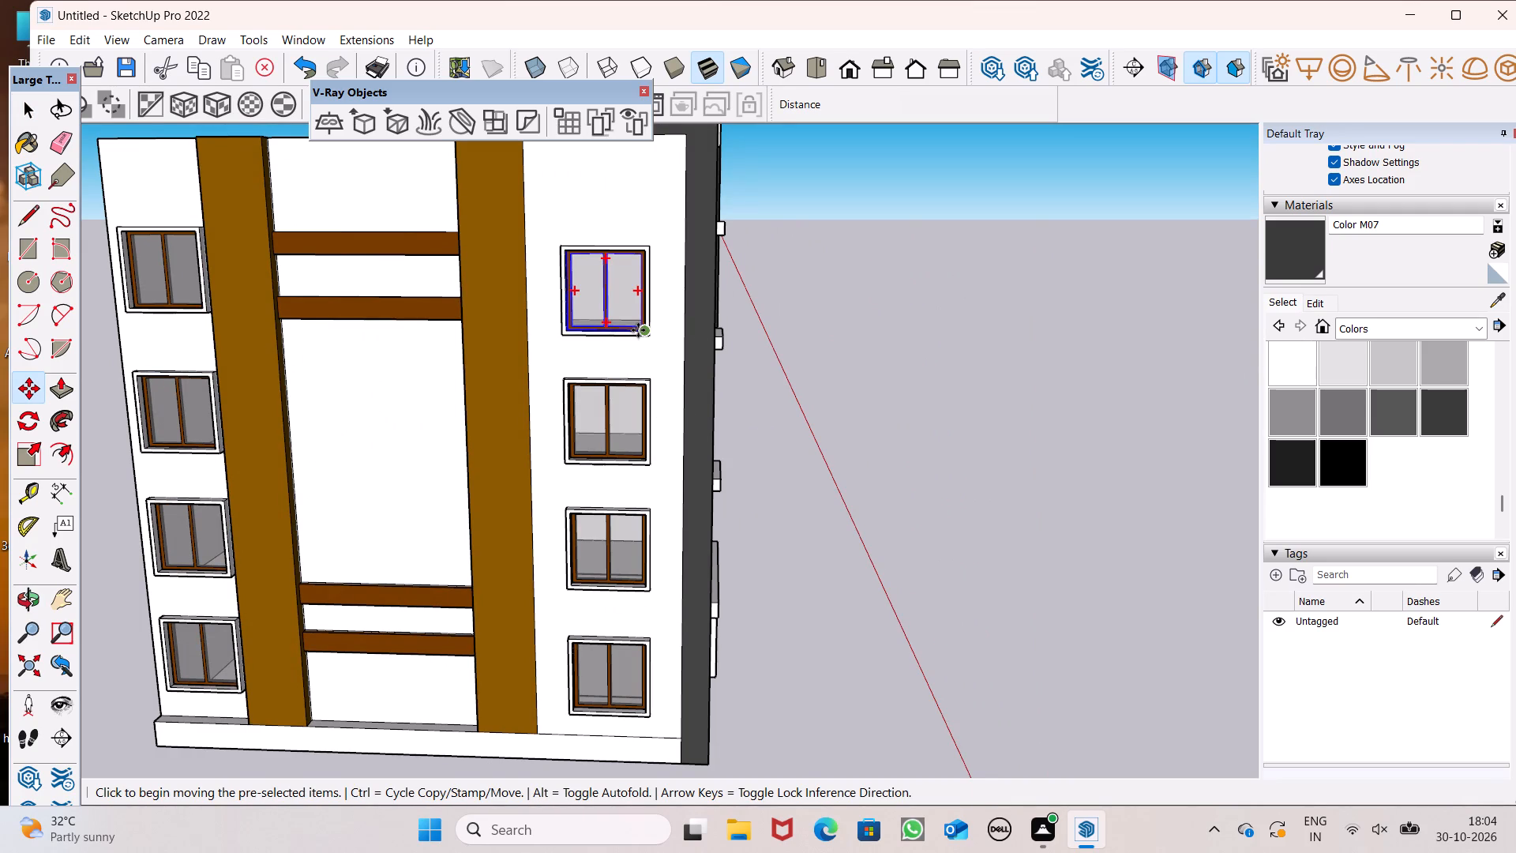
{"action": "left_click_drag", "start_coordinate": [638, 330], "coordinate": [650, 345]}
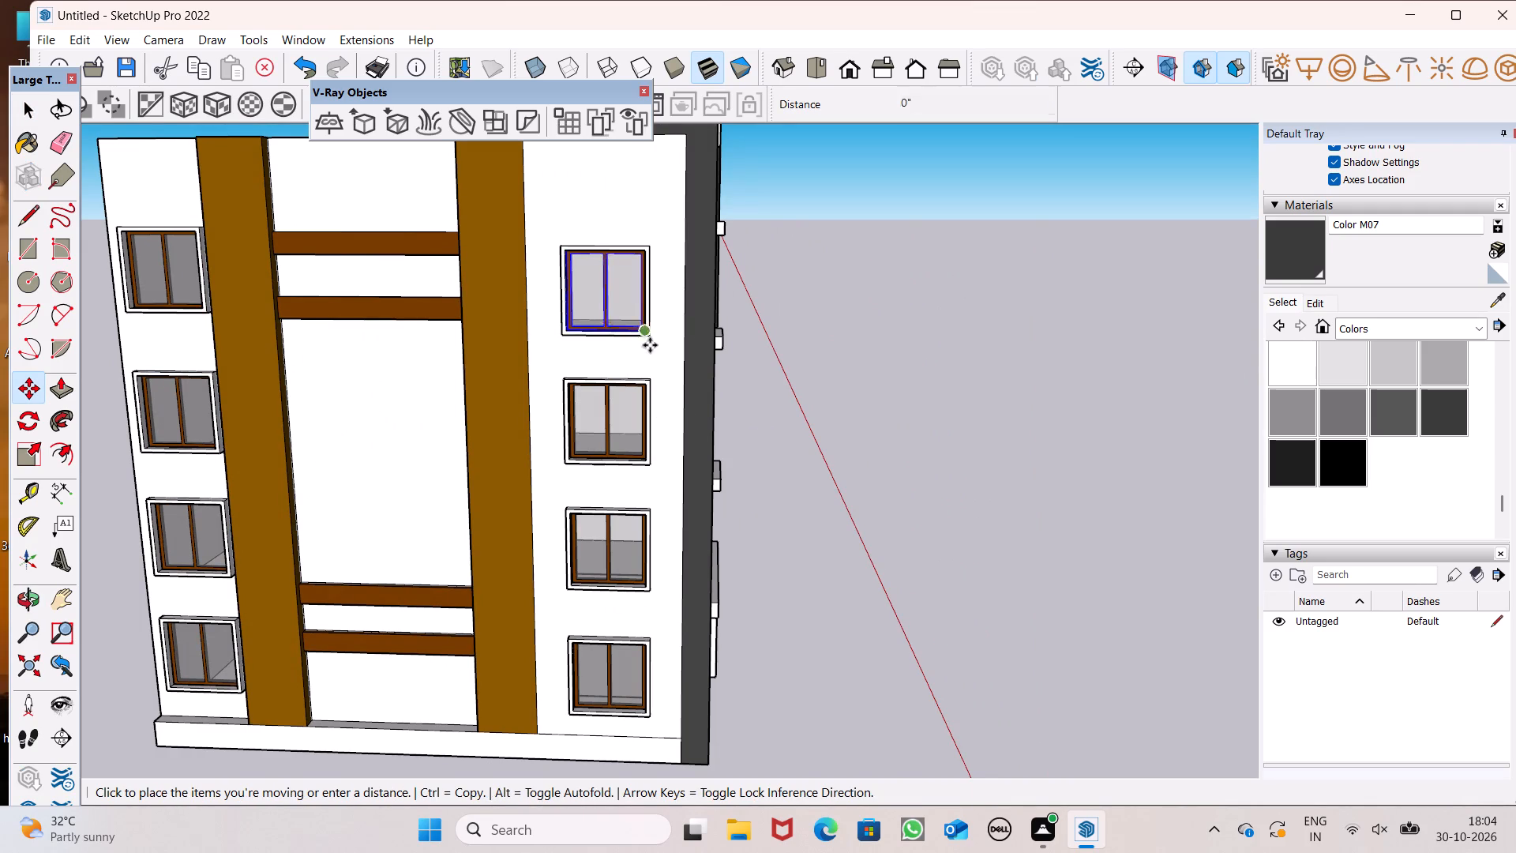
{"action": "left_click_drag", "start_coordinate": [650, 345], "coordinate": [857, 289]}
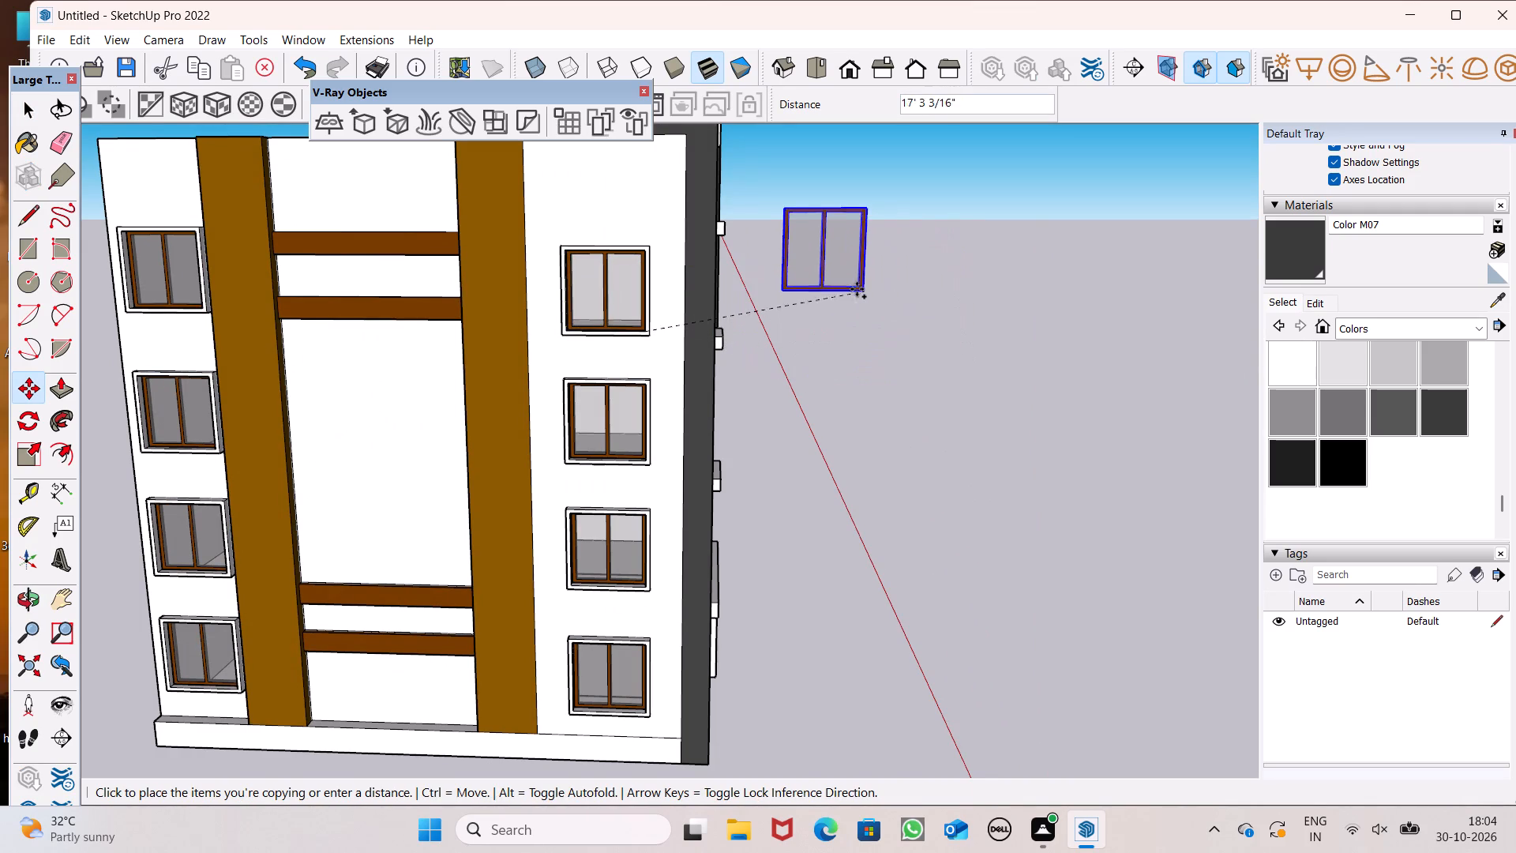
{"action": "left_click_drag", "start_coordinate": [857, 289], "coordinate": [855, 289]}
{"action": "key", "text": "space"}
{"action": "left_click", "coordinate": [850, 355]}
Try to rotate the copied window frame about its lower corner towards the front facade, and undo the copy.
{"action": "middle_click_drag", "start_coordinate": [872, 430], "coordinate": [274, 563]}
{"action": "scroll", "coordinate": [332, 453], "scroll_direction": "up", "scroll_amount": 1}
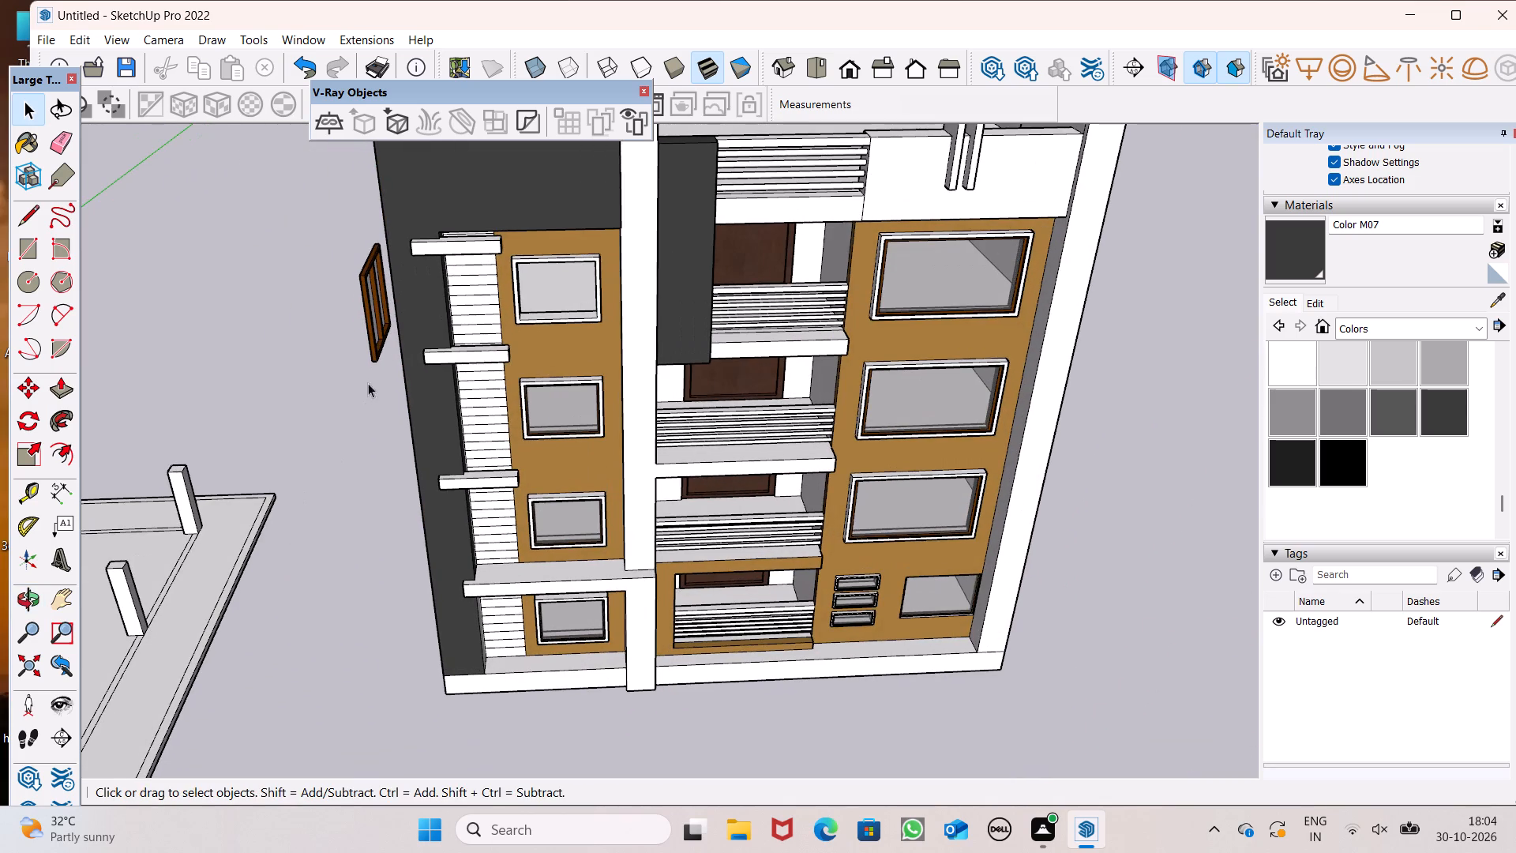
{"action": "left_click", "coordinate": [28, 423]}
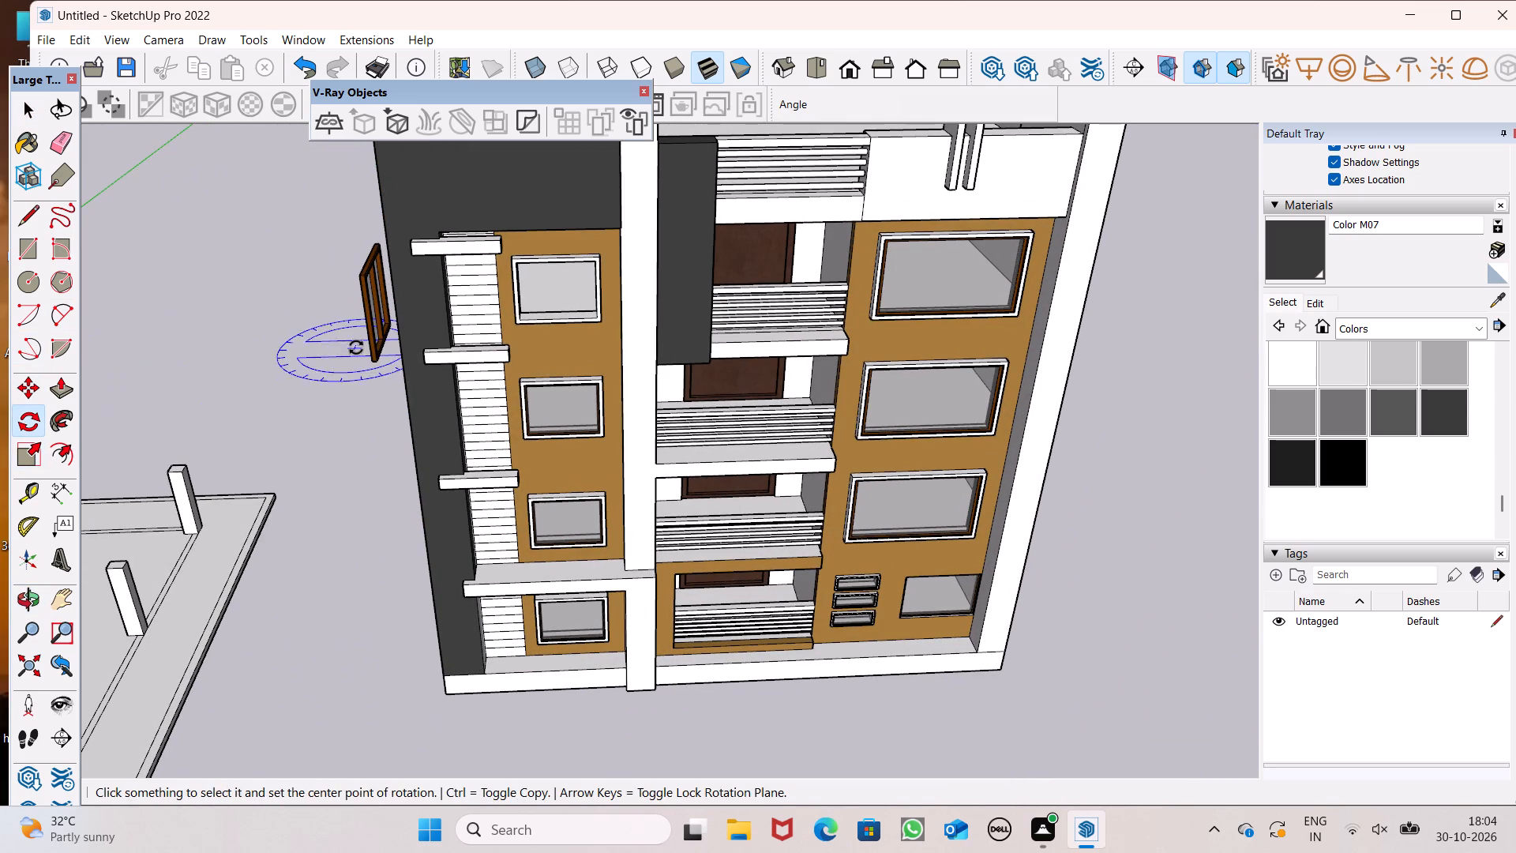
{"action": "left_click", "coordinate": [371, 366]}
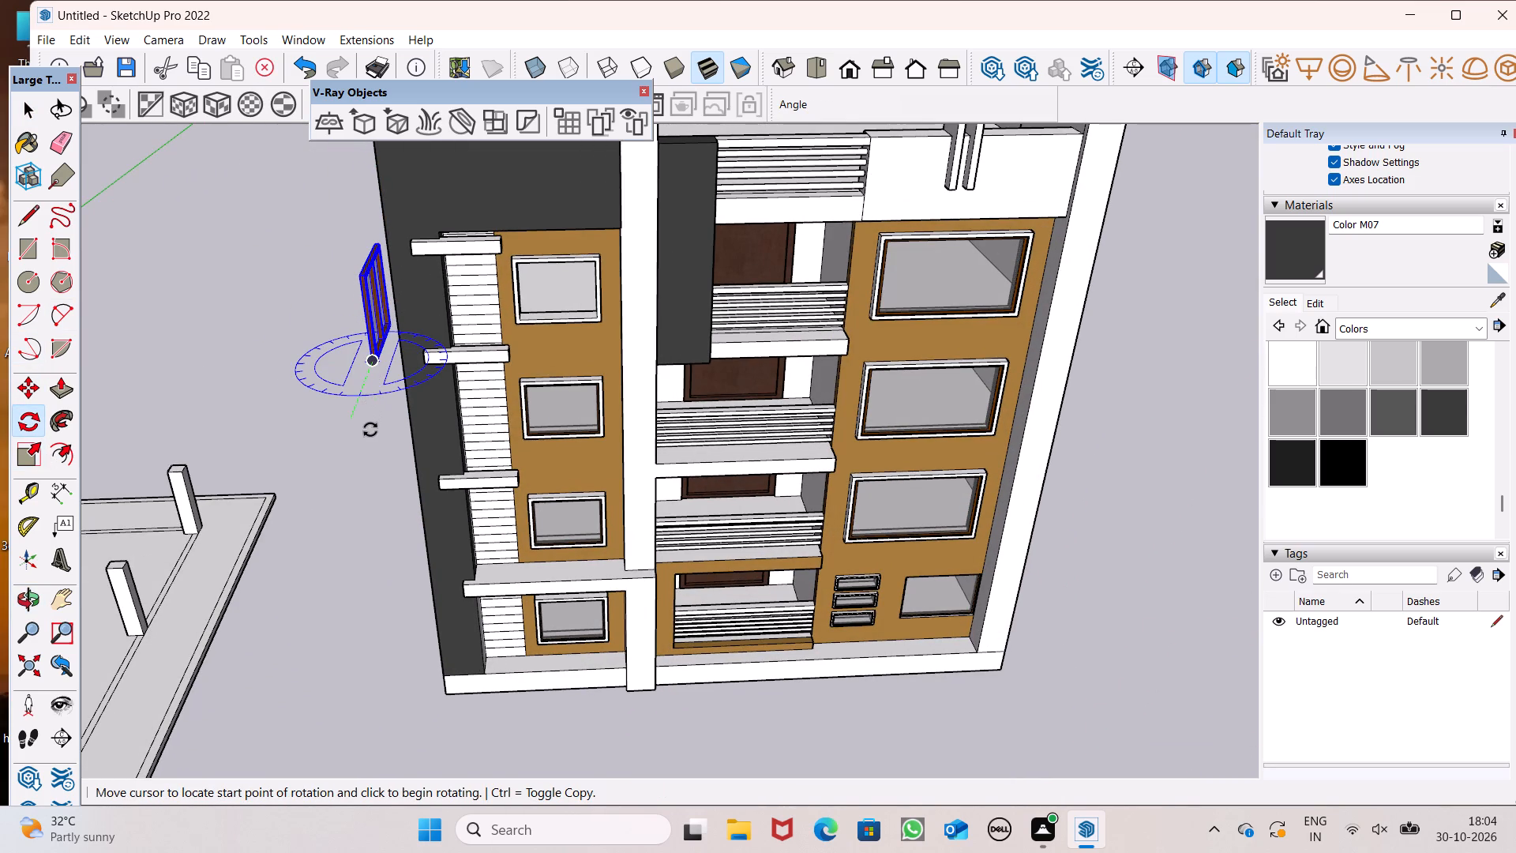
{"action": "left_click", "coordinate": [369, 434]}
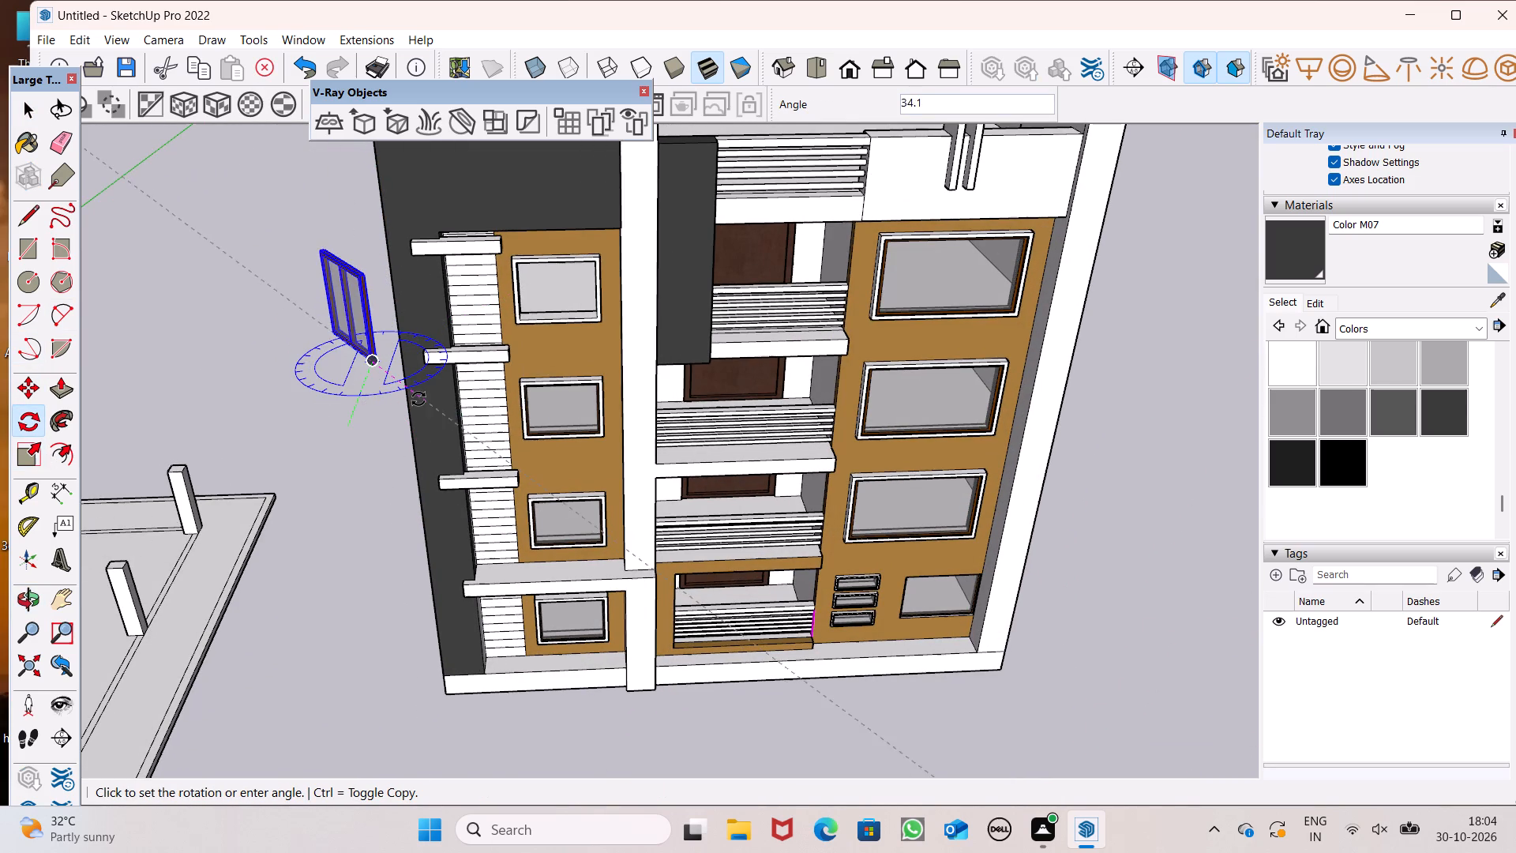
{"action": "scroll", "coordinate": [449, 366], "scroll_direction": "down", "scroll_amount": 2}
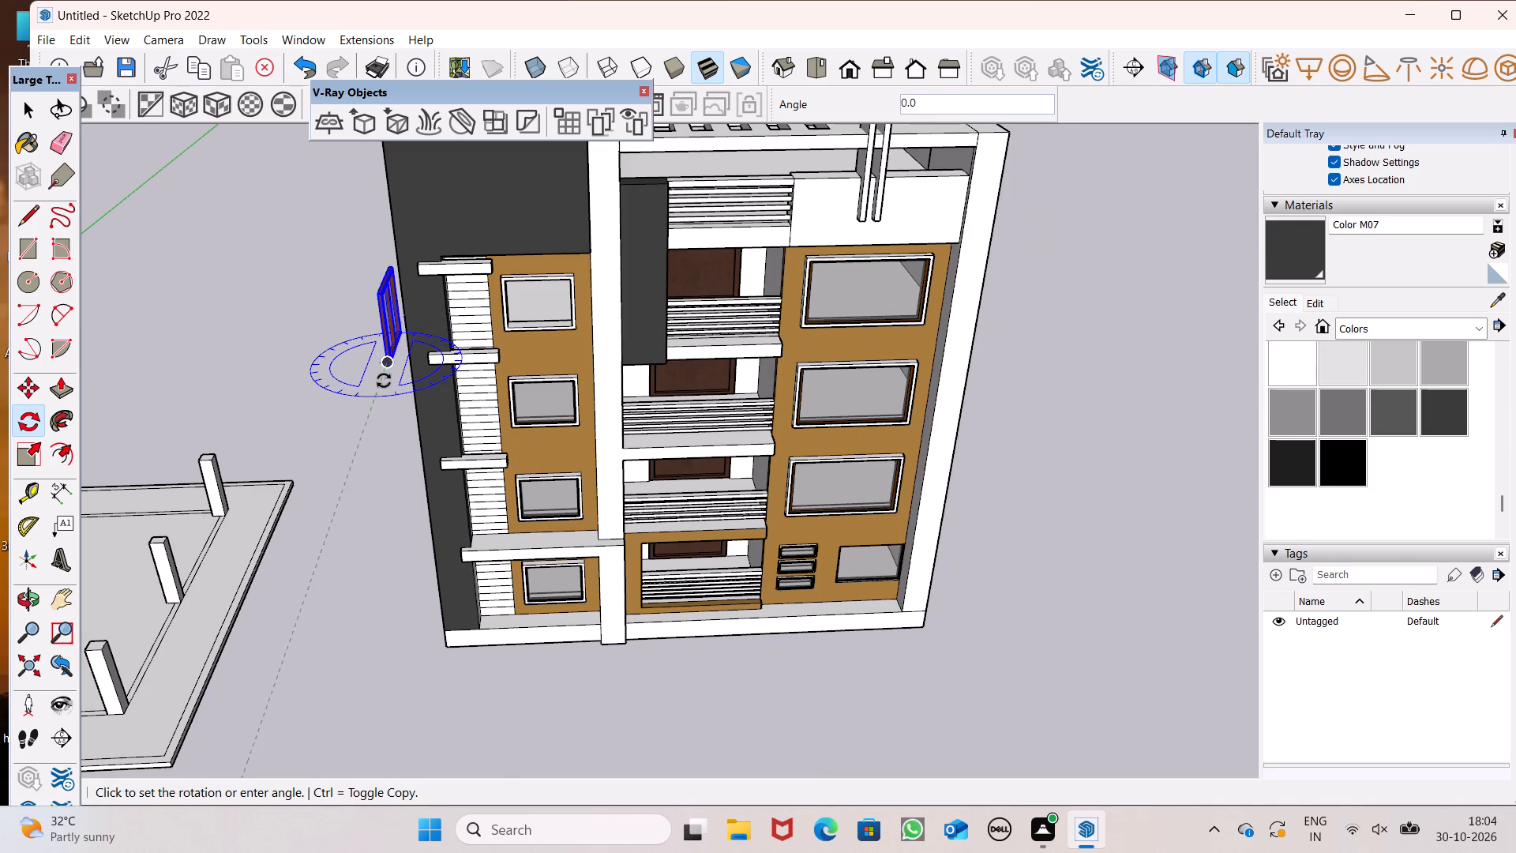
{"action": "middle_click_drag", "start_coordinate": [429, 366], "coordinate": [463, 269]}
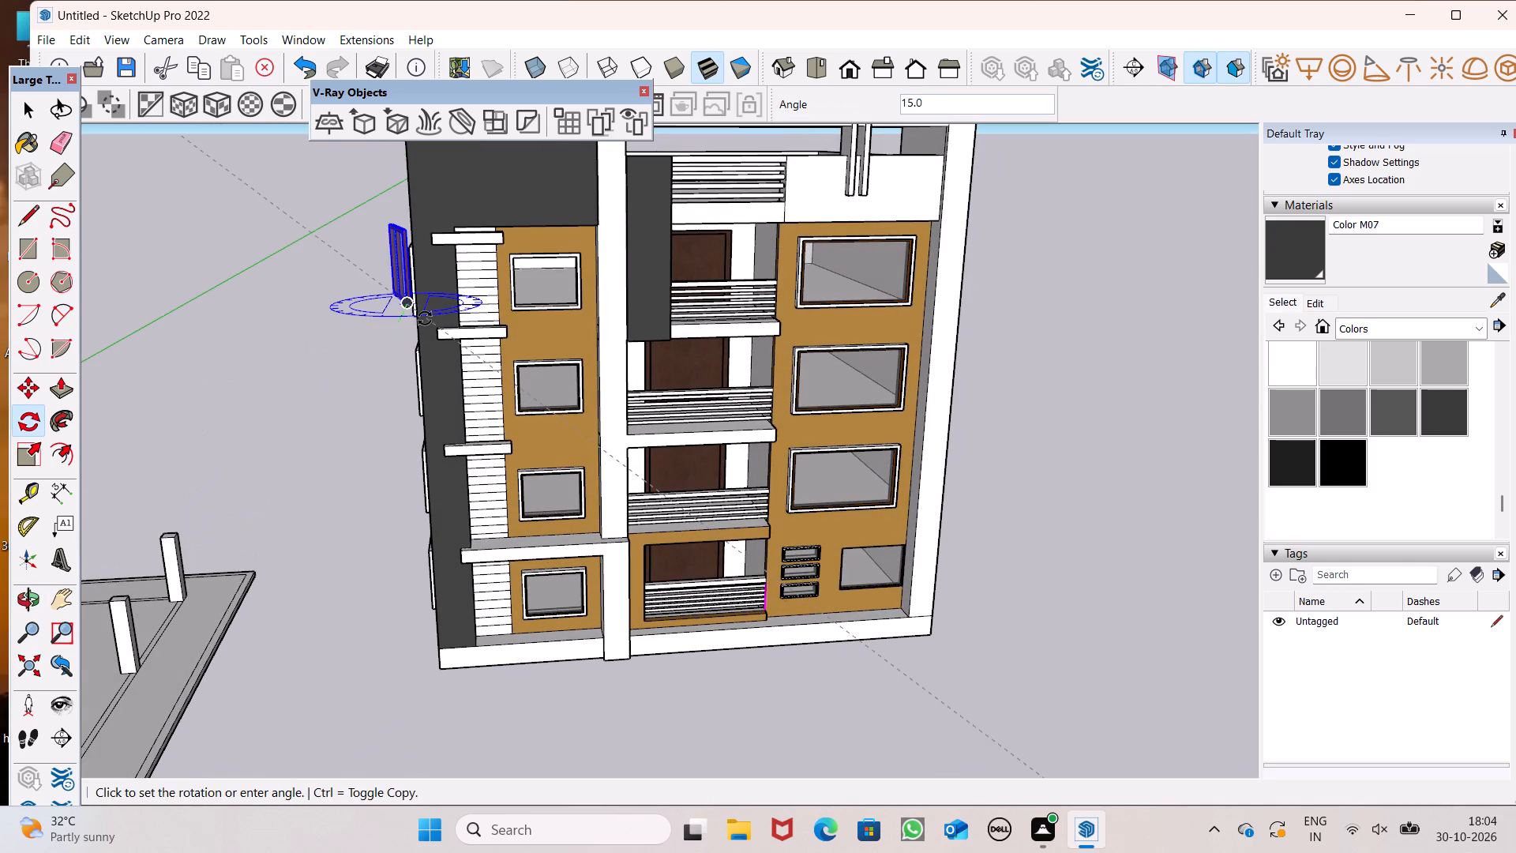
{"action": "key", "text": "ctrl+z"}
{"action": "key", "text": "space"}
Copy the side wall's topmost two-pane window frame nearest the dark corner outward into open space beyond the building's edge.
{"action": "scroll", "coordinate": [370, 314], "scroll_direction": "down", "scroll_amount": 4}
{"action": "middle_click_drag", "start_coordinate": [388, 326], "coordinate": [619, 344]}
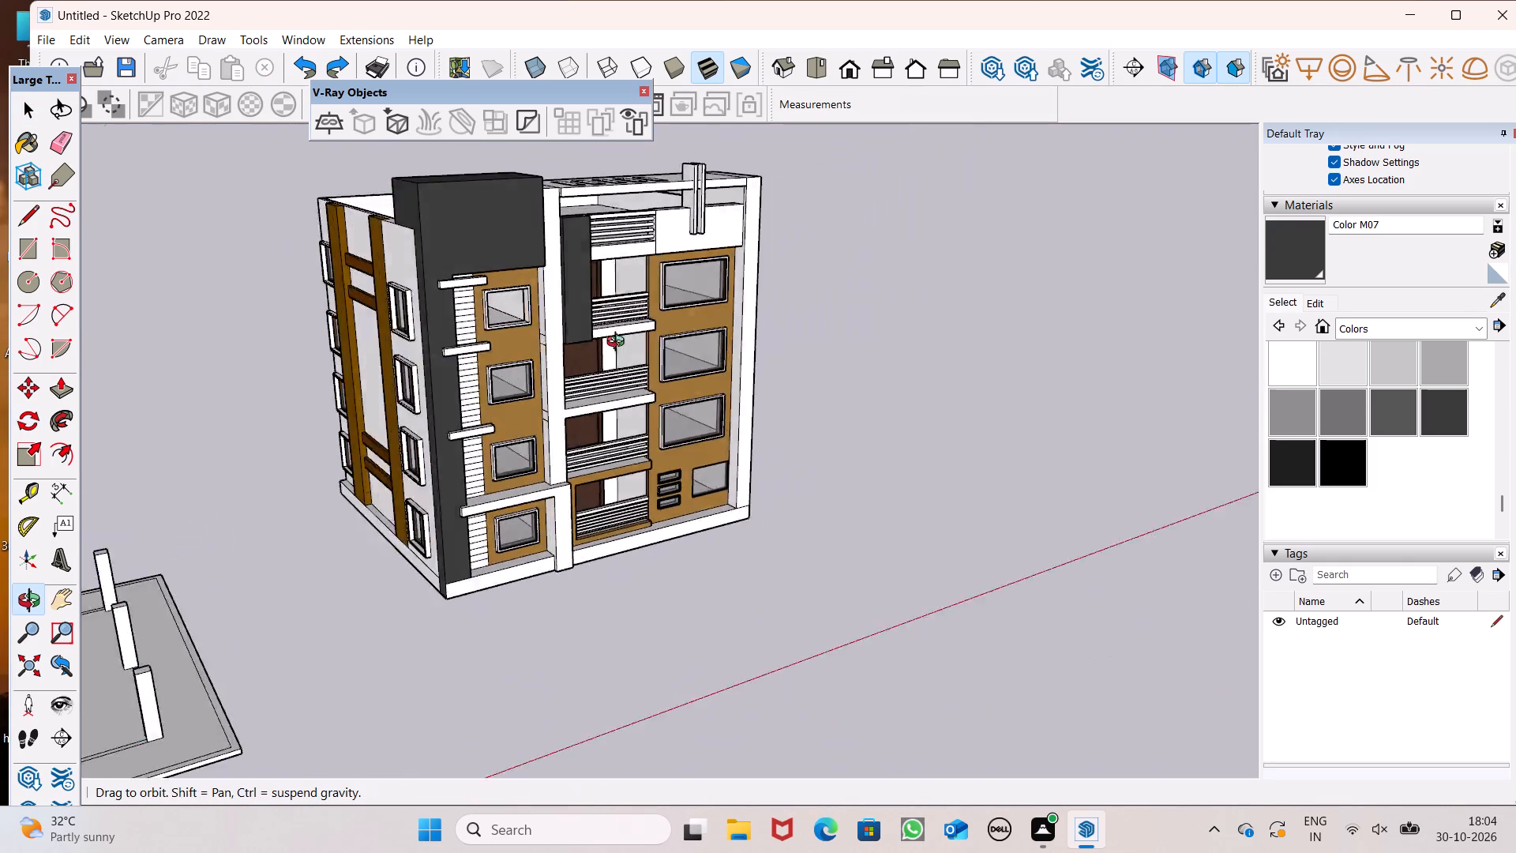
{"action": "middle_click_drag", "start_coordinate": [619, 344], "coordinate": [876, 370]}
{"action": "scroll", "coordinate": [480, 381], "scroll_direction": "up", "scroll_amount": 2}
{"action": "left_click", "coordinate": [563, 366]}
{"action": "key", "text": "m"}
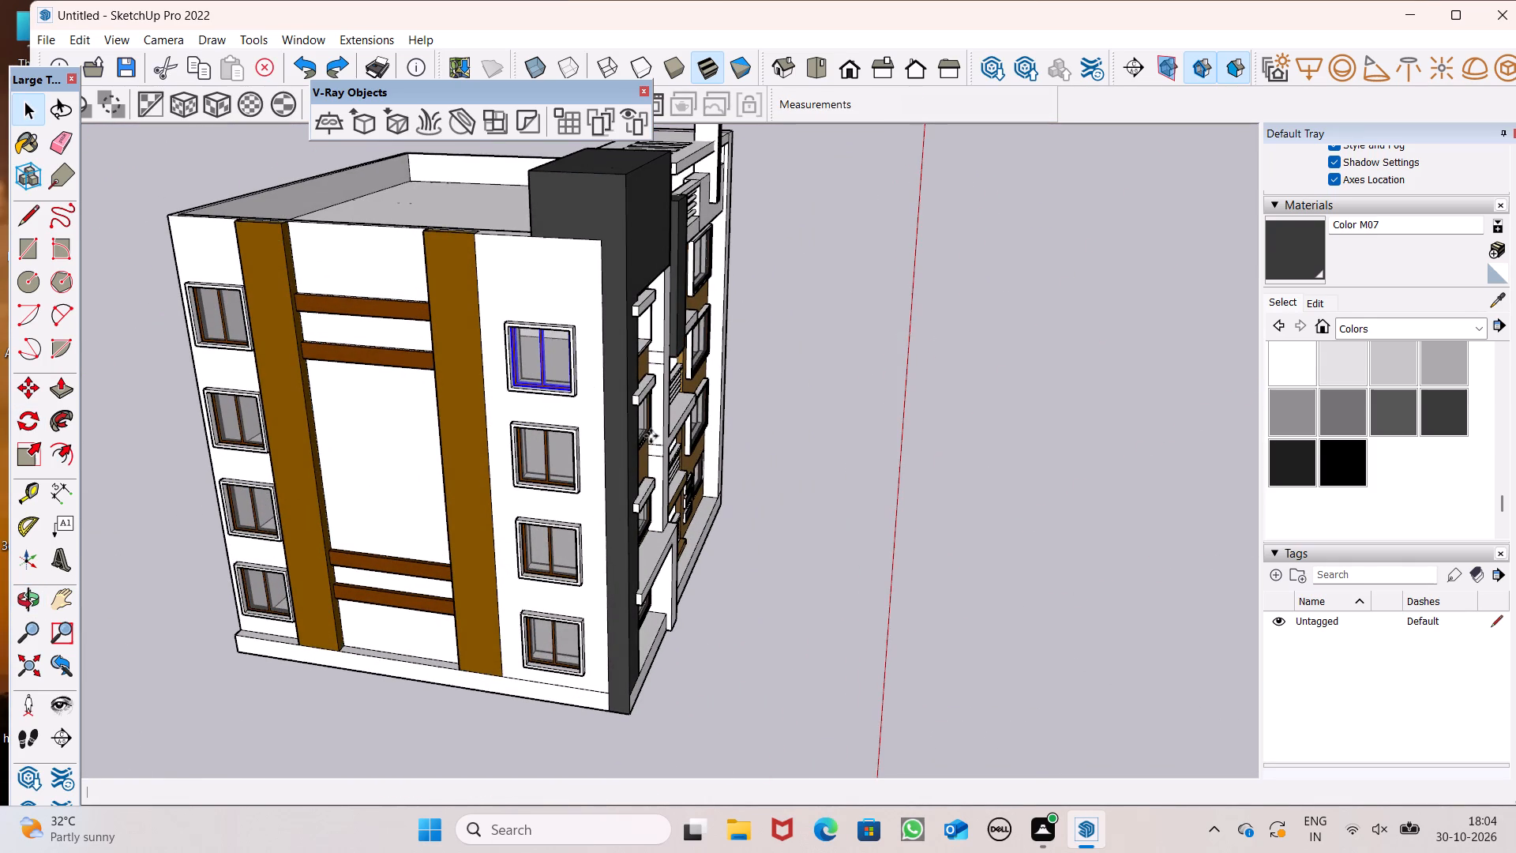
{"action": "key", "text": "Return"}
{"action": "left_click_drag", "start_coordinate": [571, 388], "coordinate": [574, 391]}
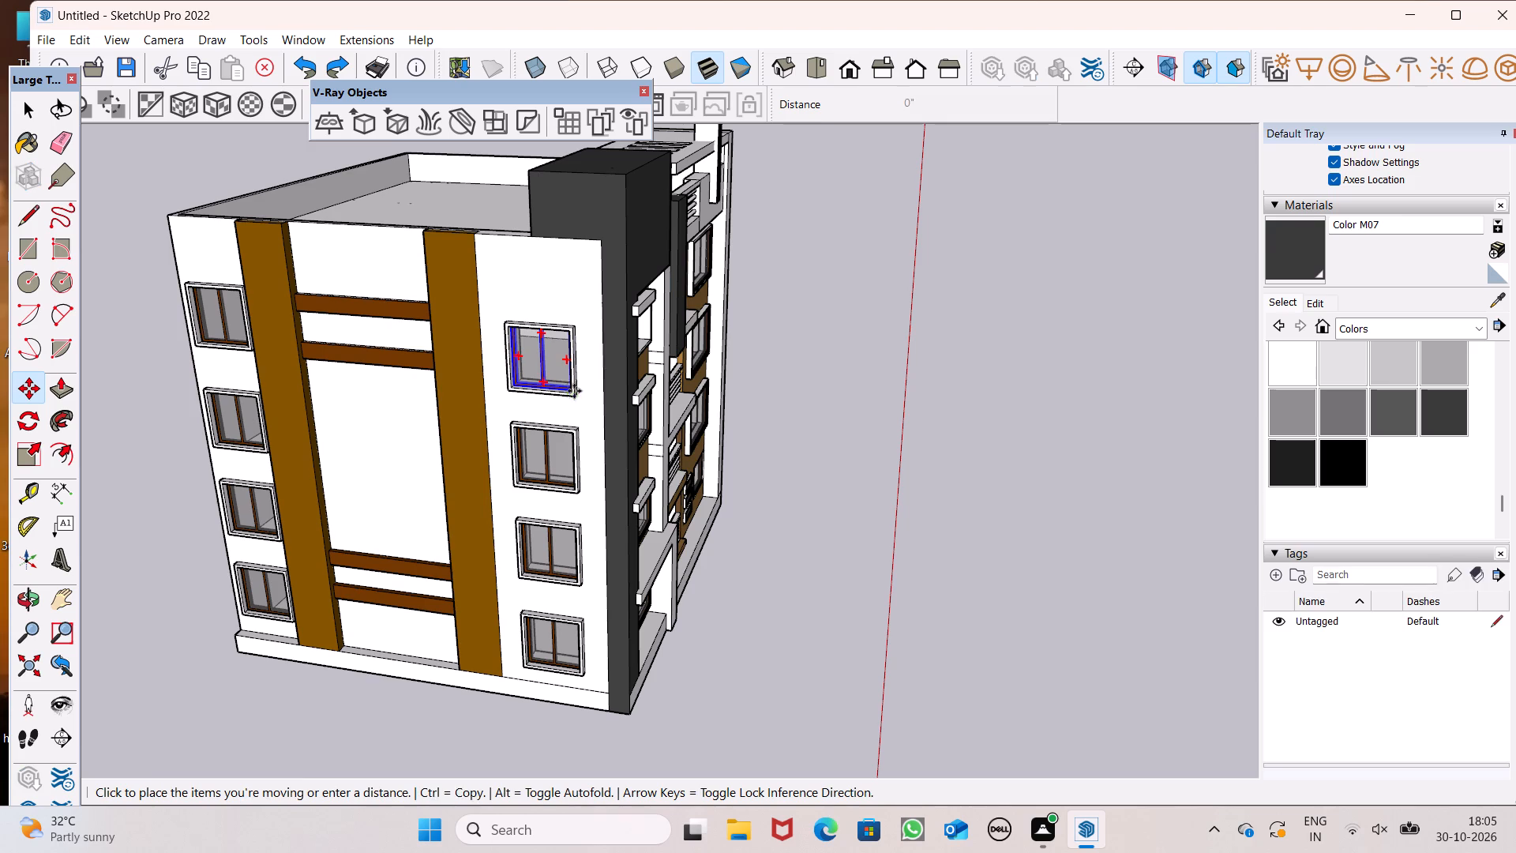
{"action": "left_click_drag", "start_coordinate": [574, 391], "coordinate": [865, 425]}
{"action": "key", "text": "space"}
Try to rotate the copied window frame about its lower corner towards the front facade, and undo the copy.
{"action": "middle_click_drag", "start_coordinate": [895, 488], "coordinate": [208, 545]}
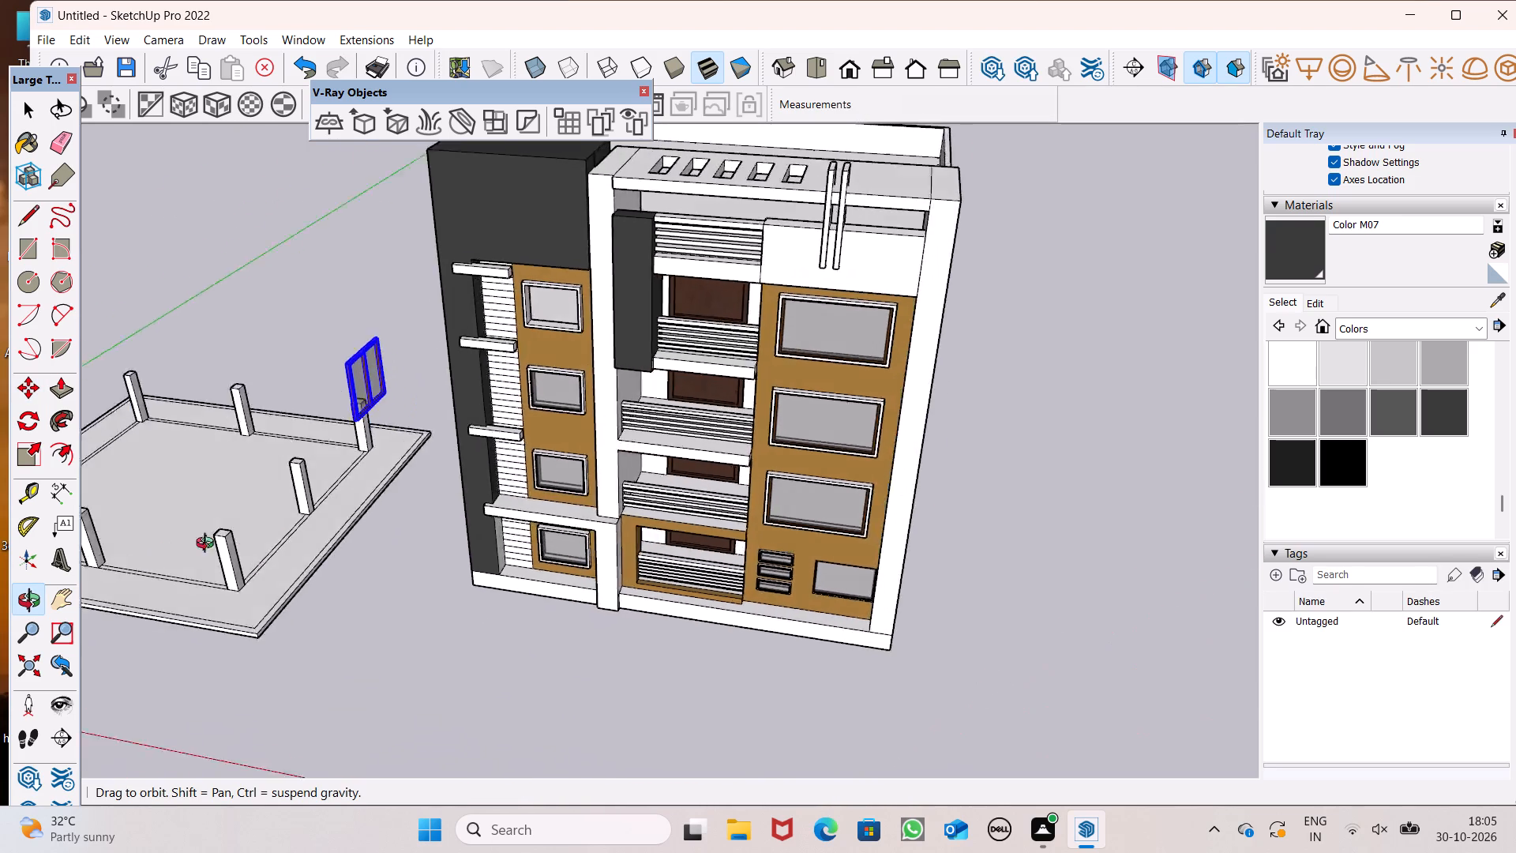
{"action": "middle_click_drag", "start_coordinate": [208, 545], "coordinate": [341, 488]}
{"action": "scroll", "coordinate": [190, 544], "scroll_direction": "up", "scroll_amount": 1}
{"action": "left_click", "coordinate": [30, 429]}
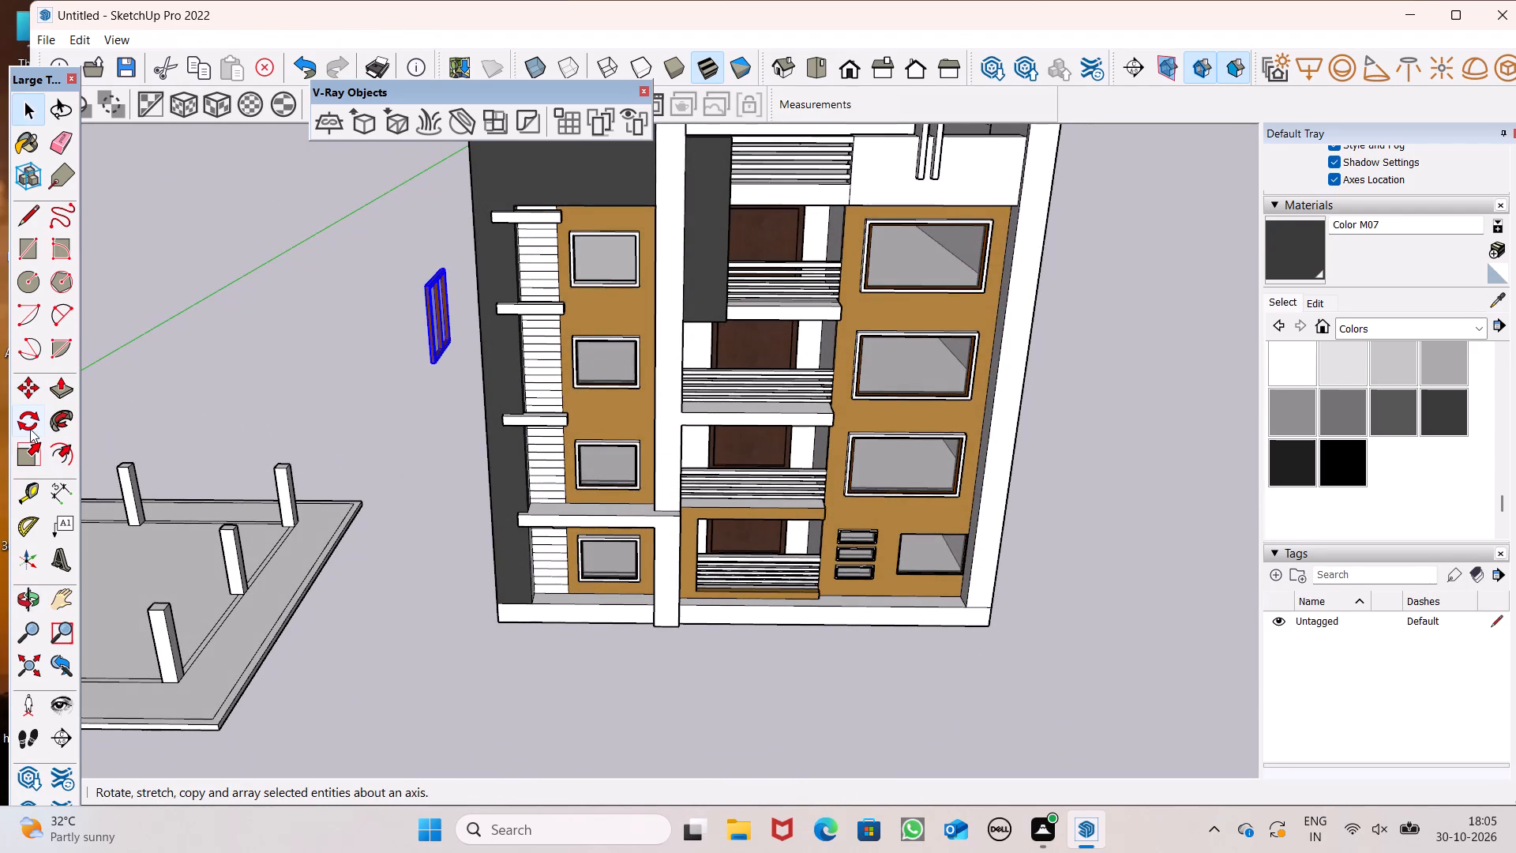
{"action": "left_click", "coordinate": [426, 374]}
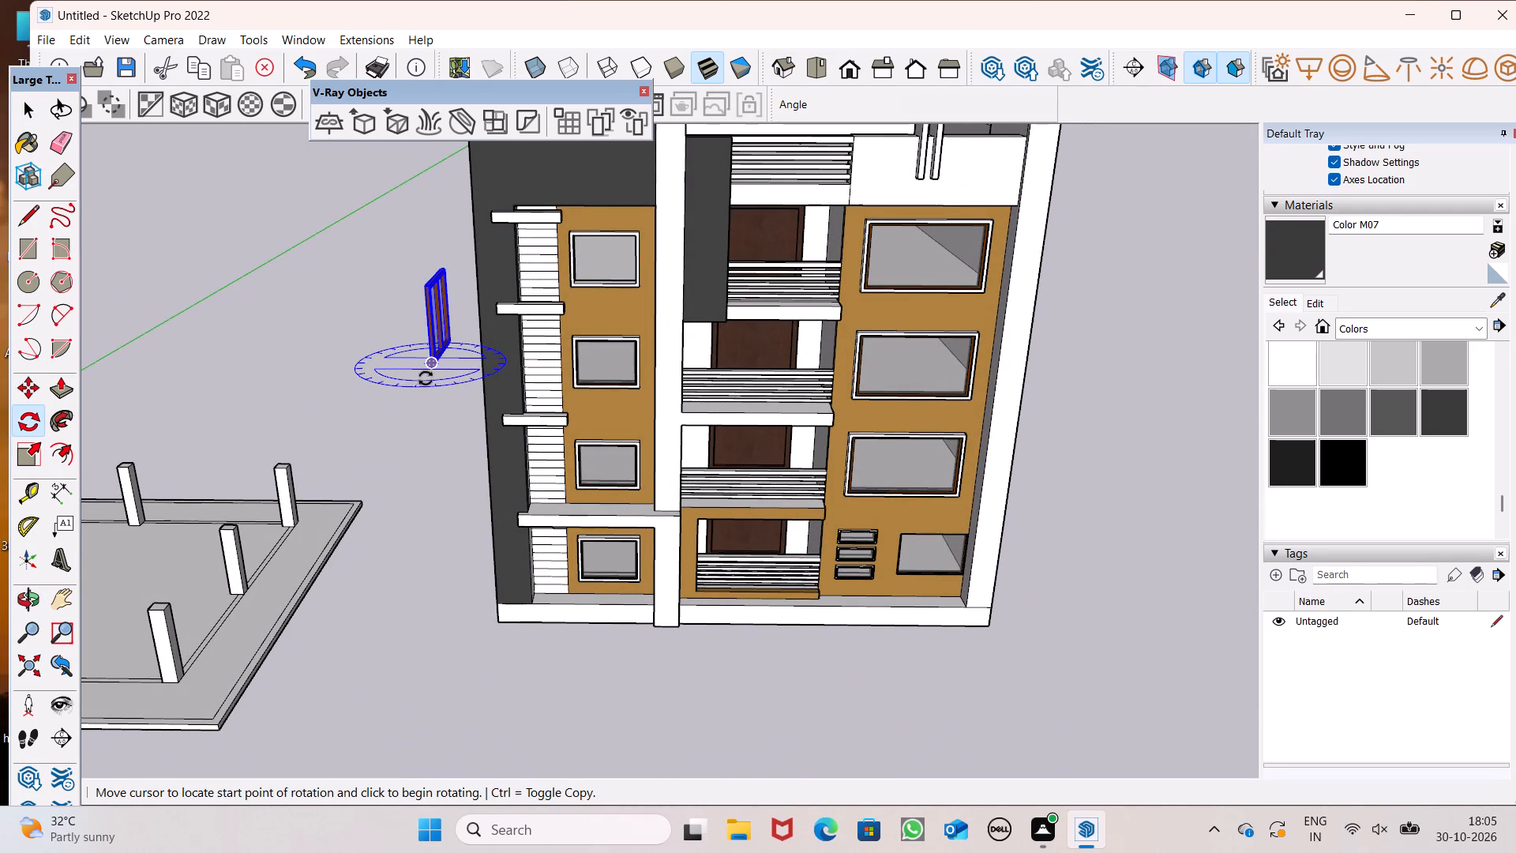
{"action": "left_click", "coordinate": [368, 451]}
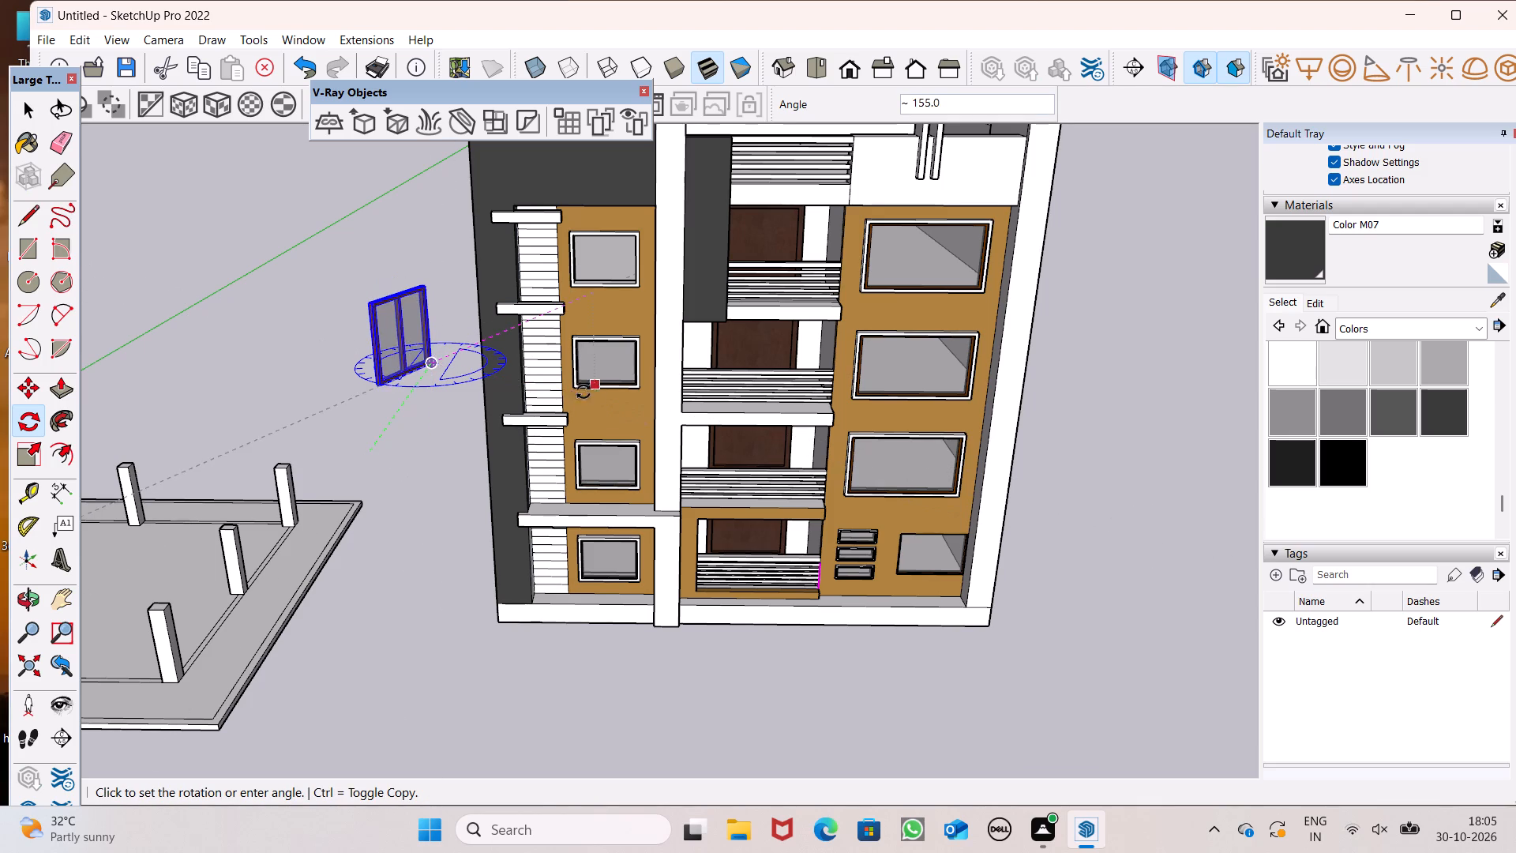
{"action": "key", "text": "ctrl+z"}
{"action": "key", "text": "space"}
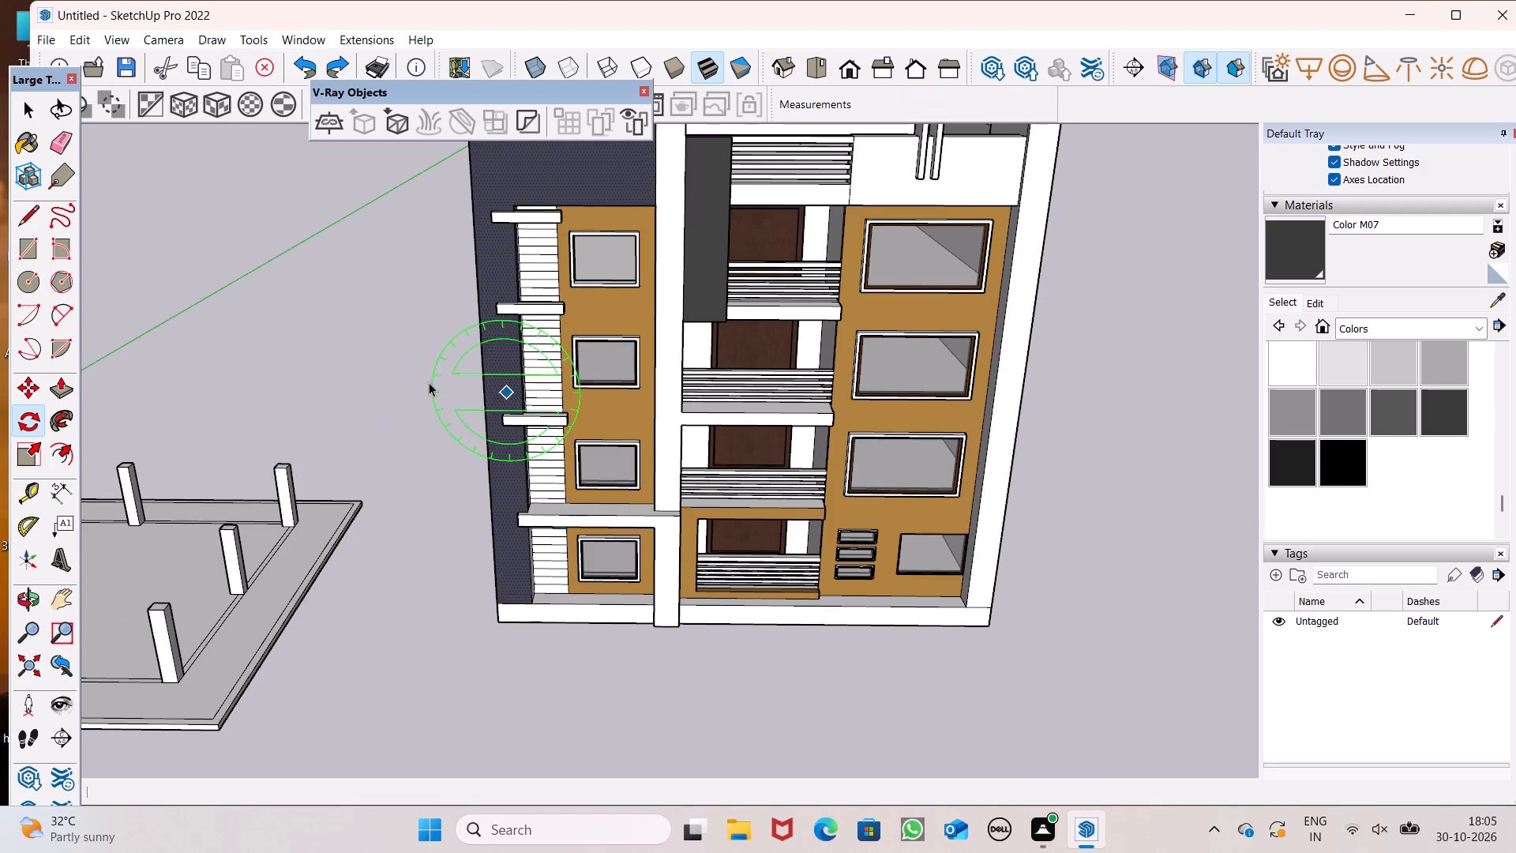
Copy the side wall's topmost two-pane window frame nearest the dark corner about 79' 7" outward, clear of the building.
{"action": "scroll", "coordinate": [429, 382], "scroll_direction": "down", "scroll_amount": 2}
{"action": "middle_click_drag", "start_coordinate": [485, 416], "coordinate": [910, 367]}
{"action": "left_click", "coordinate": [503, 295]}
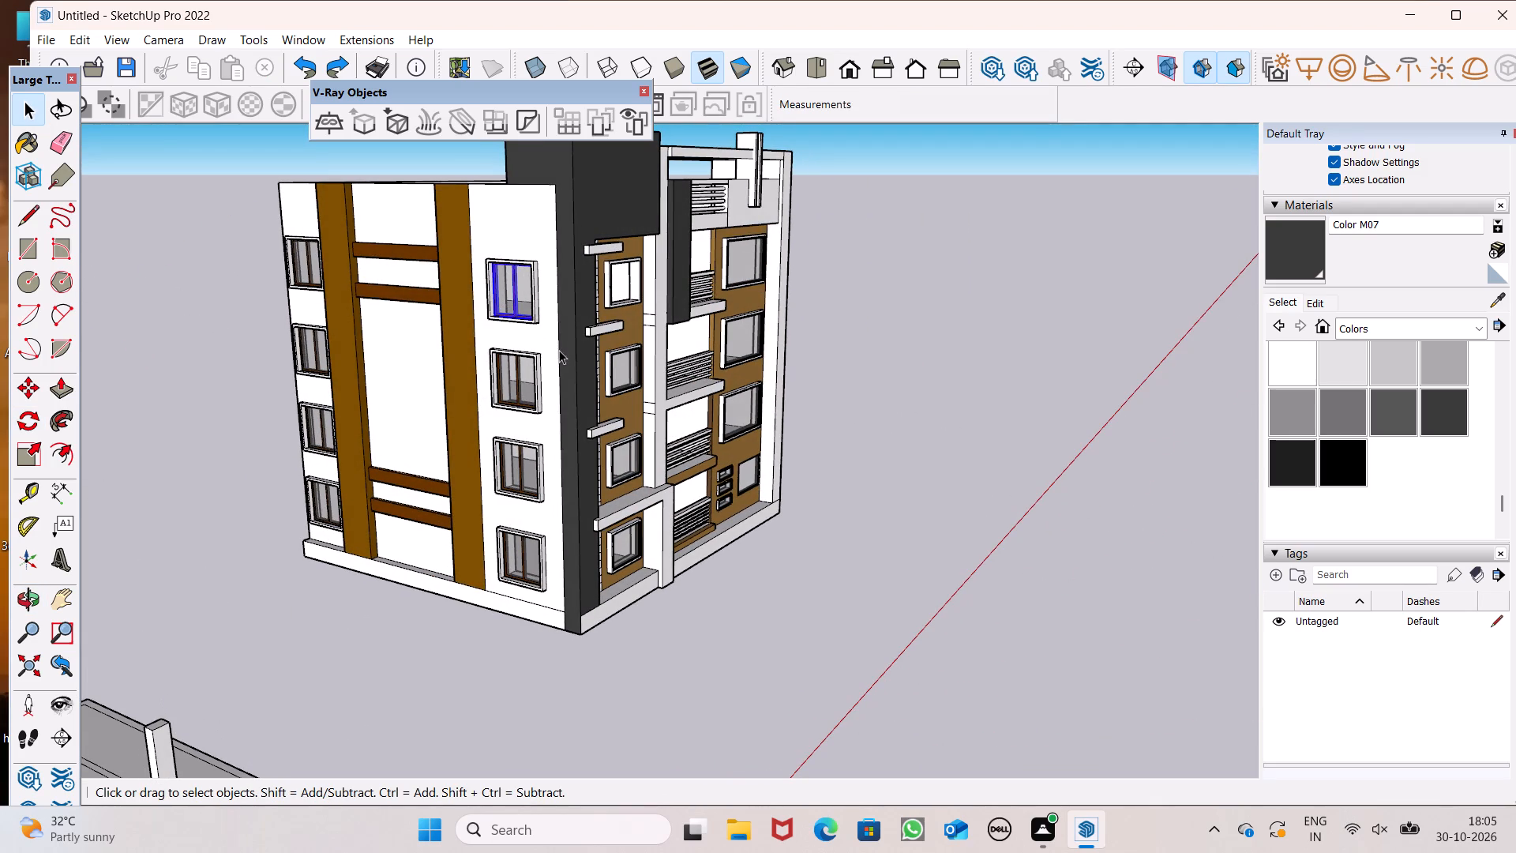
{"action": "key", "text": "m"}
{"action": "key", "text": "Return"}
{"action": "middle_click_drag", "start_coordinate": [564, 386], "coordinate": [660, 539]}
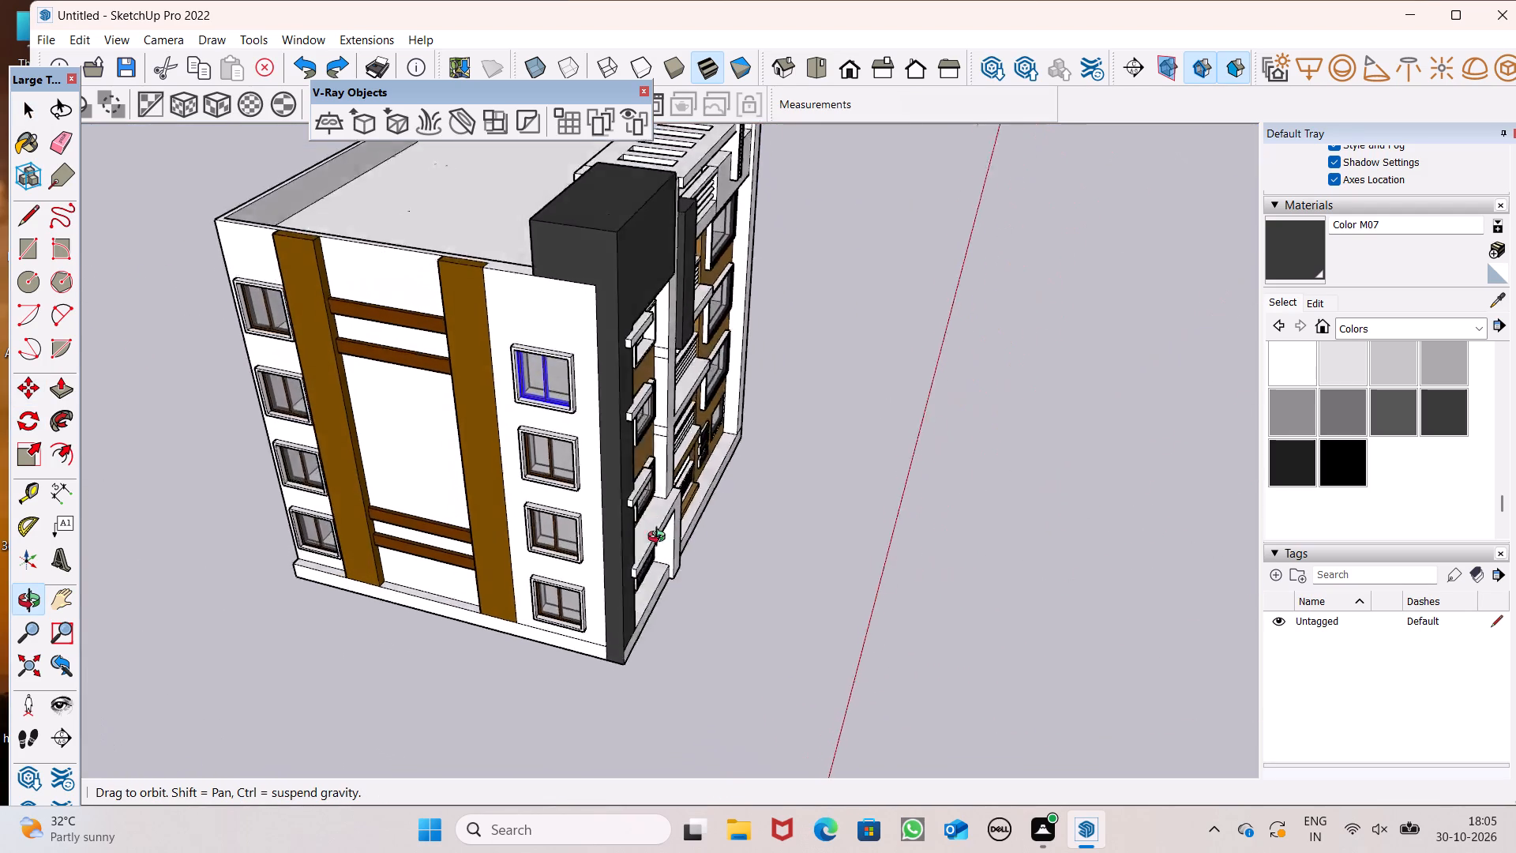
{"action": "middle_click_drag", "start_coordinate": [660, 539], "coordinate": [314, 415]}
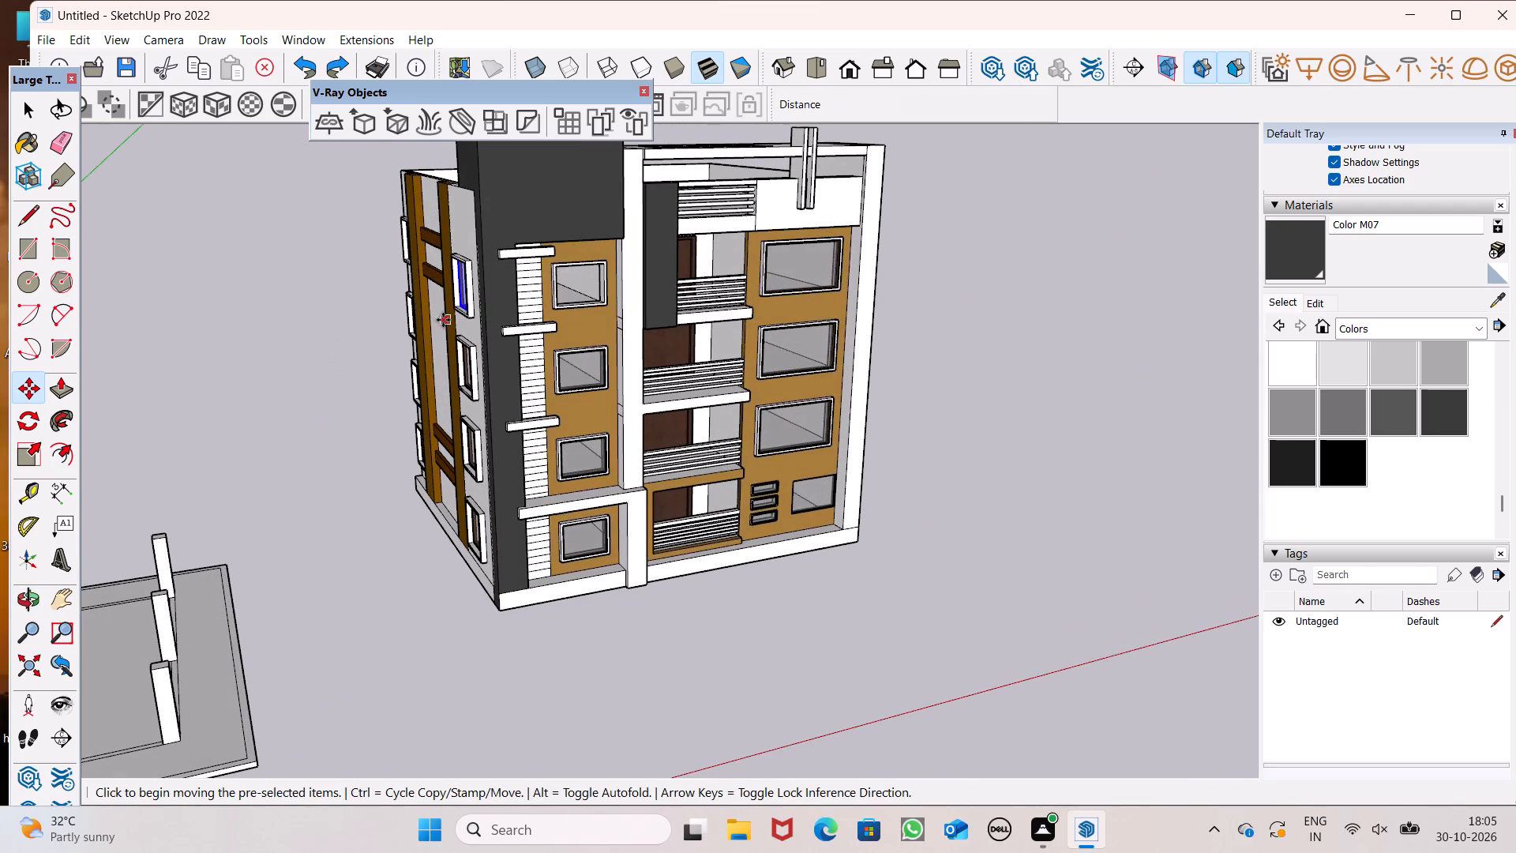
{"action": "left_click_drag", "start_coordinate": [466, 314], "coordinate": [397, 404]}
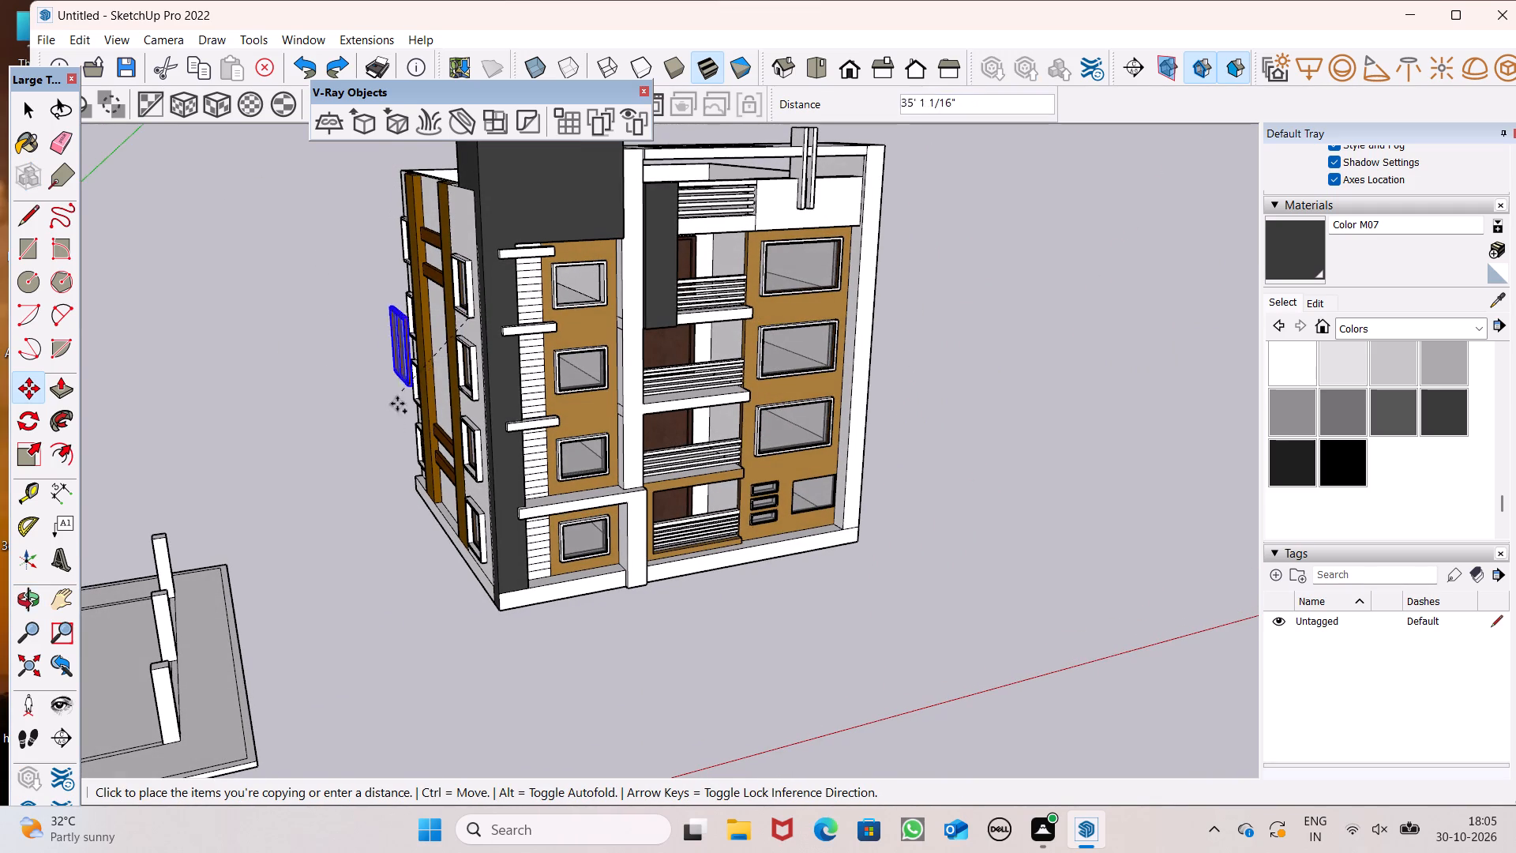
{"action": "left_click_drag", "start_coordinate": [397, 404], "coordinate": [1016, 520]}
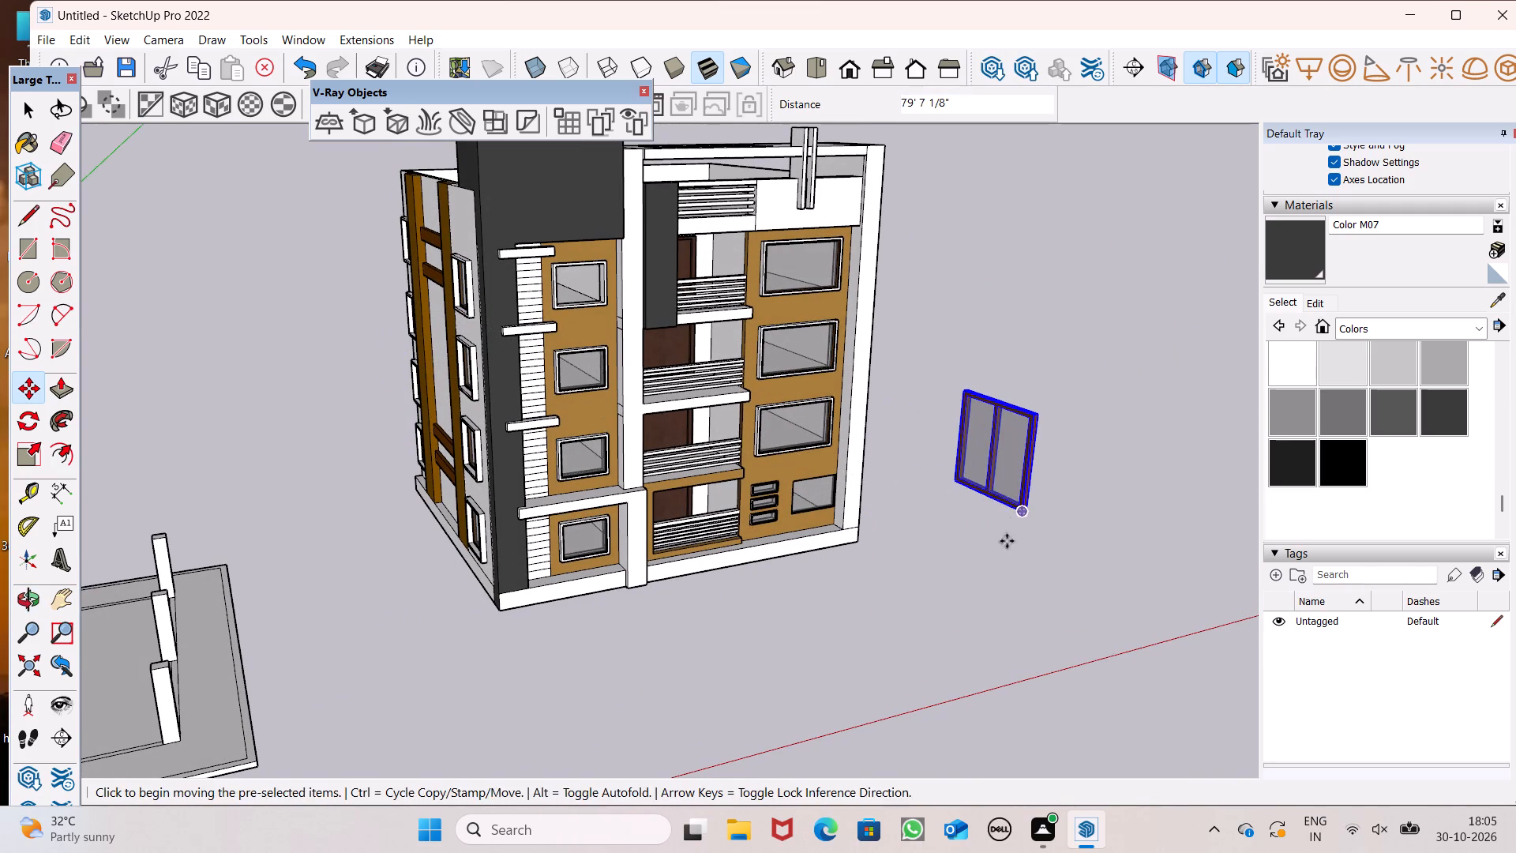
{"action": "key", "text": "space"}
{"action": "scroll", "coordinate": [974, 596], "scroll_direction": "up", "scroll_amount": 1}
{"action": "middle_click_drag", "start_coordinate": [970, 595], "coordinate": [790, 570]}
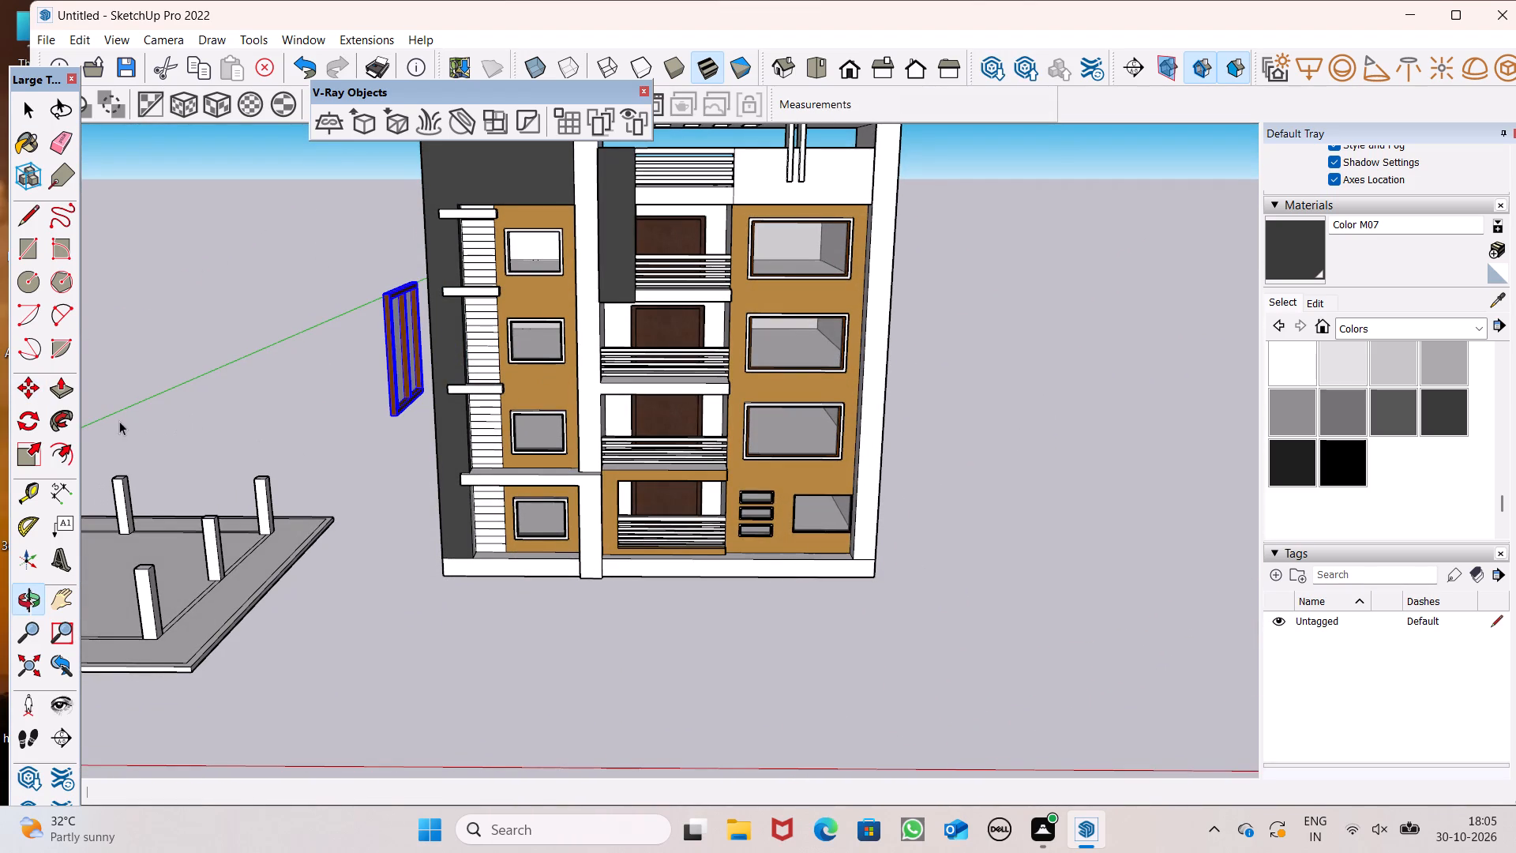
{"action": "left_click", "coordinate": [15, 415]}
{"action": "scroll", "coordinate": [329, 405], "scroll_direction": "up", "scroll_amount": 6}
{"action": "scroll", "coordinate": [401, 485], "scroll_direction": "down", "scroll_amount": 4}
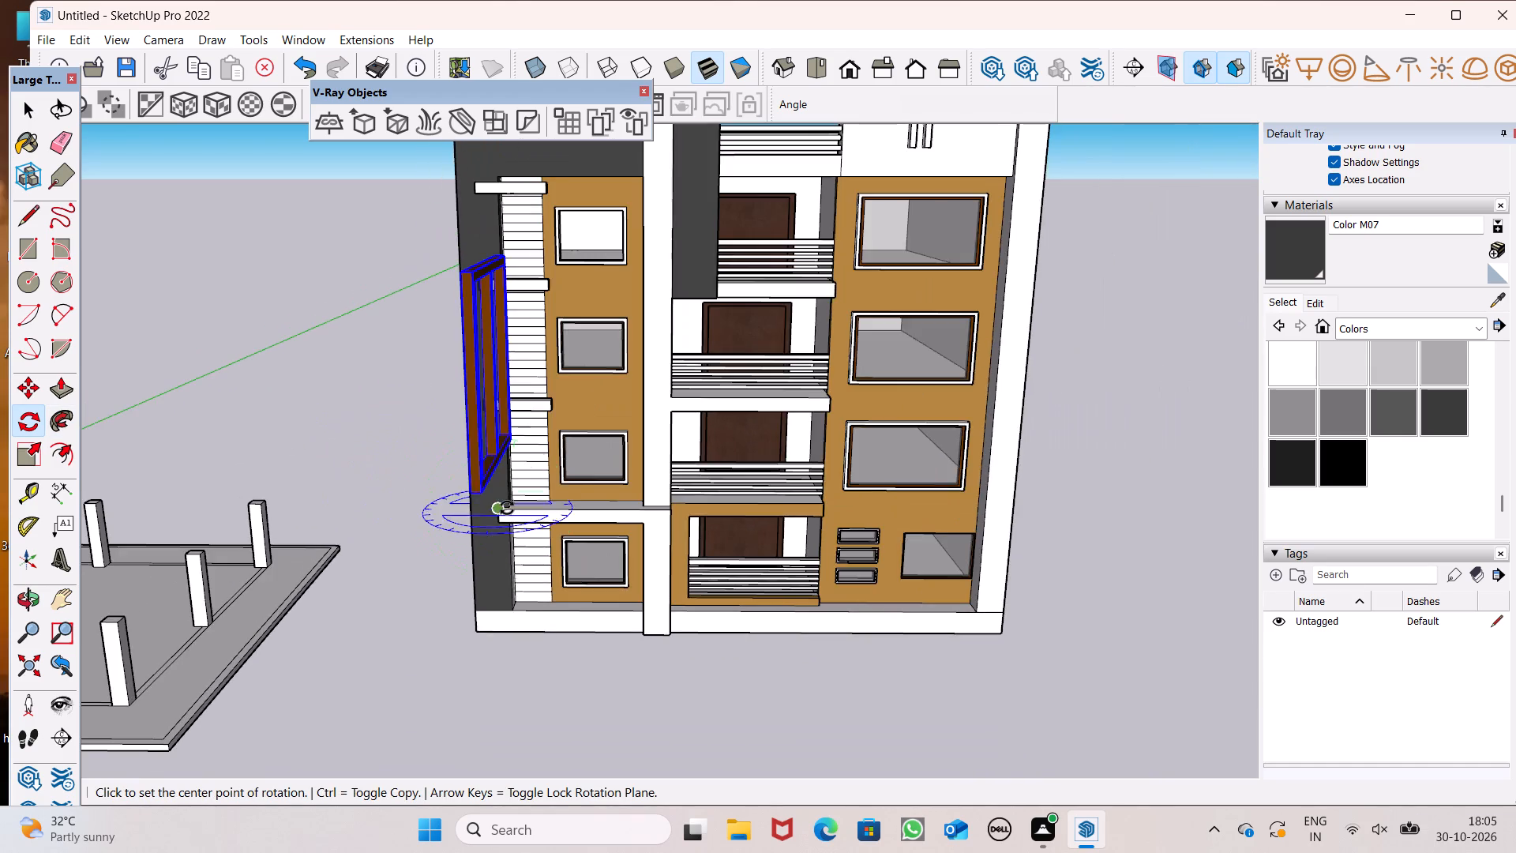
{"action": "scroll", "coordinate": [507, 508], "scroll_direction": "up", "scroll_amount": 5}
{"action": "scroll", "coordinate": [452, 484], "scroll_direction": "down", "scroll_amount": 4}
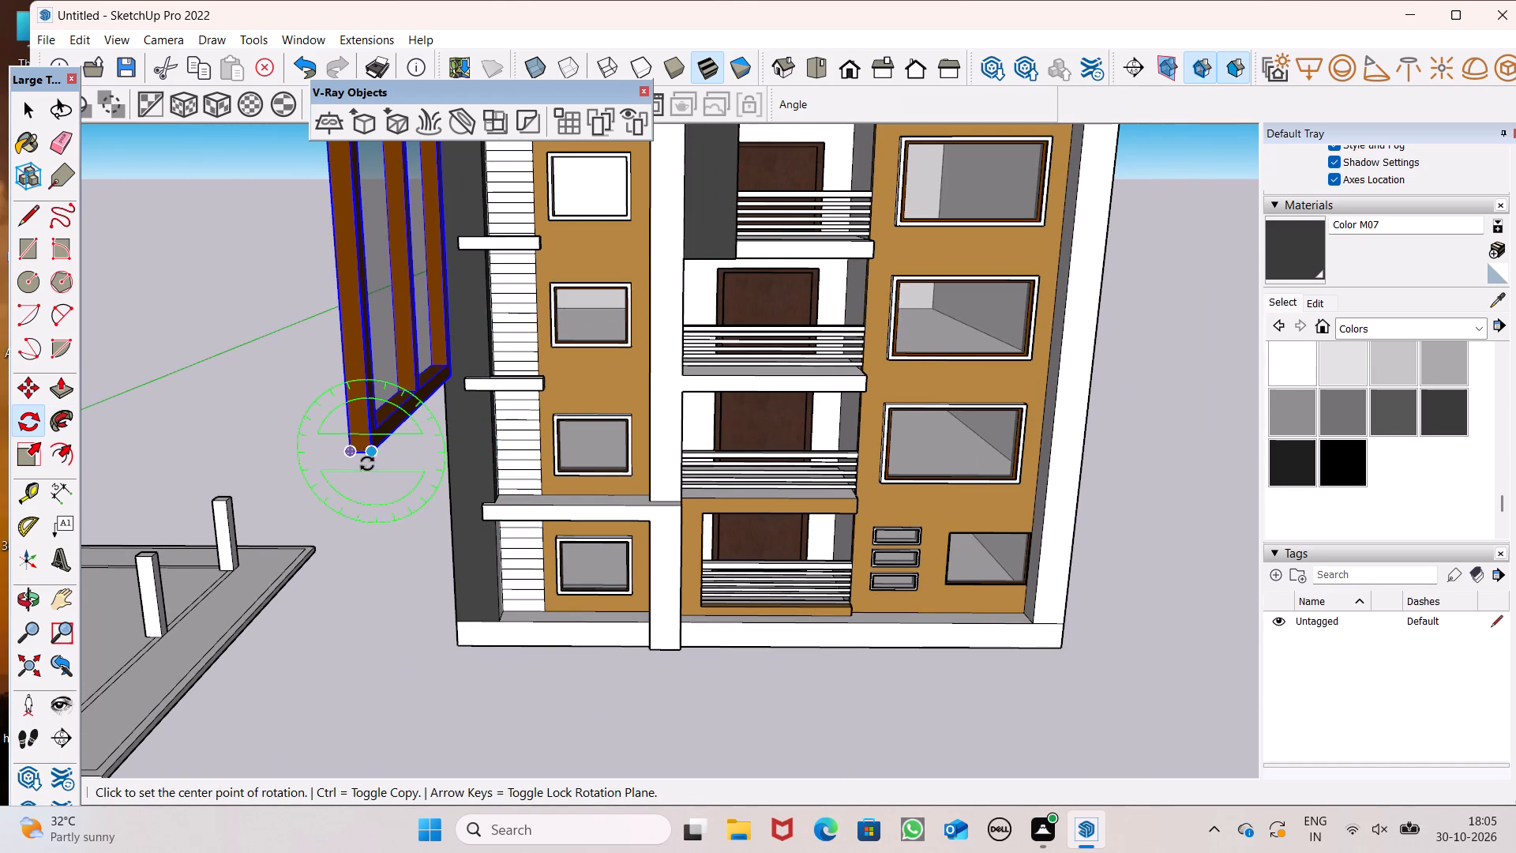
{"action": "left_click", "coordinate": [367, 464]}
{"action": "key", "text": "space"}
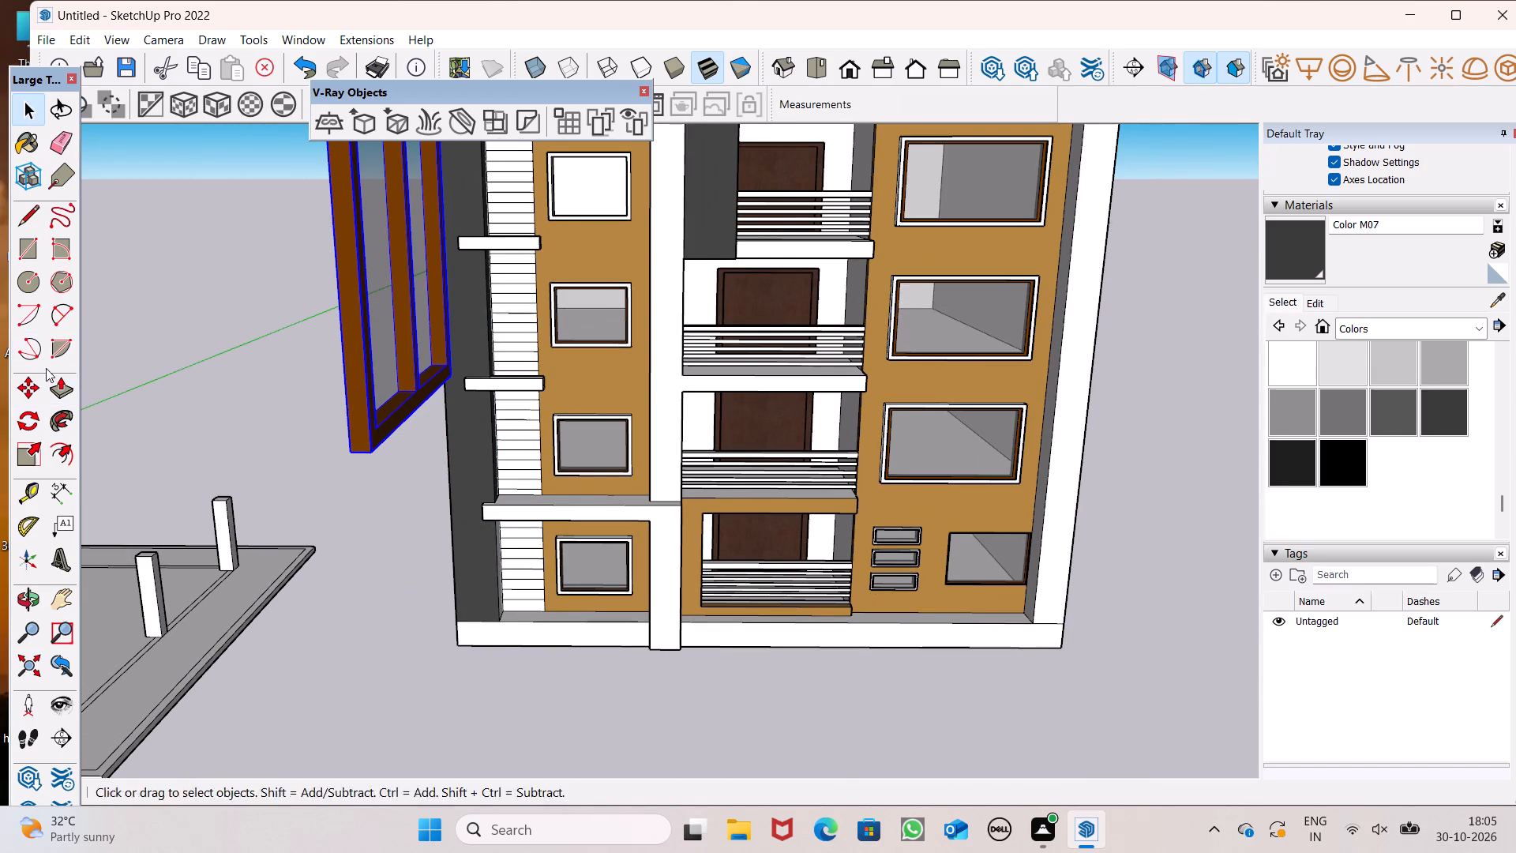
Rotate the copied two-pane window frame 90 degrees horizontally about its lower corner so it parallels the front facade.
{"action": "left_click", "coordinate": [33, 421]}
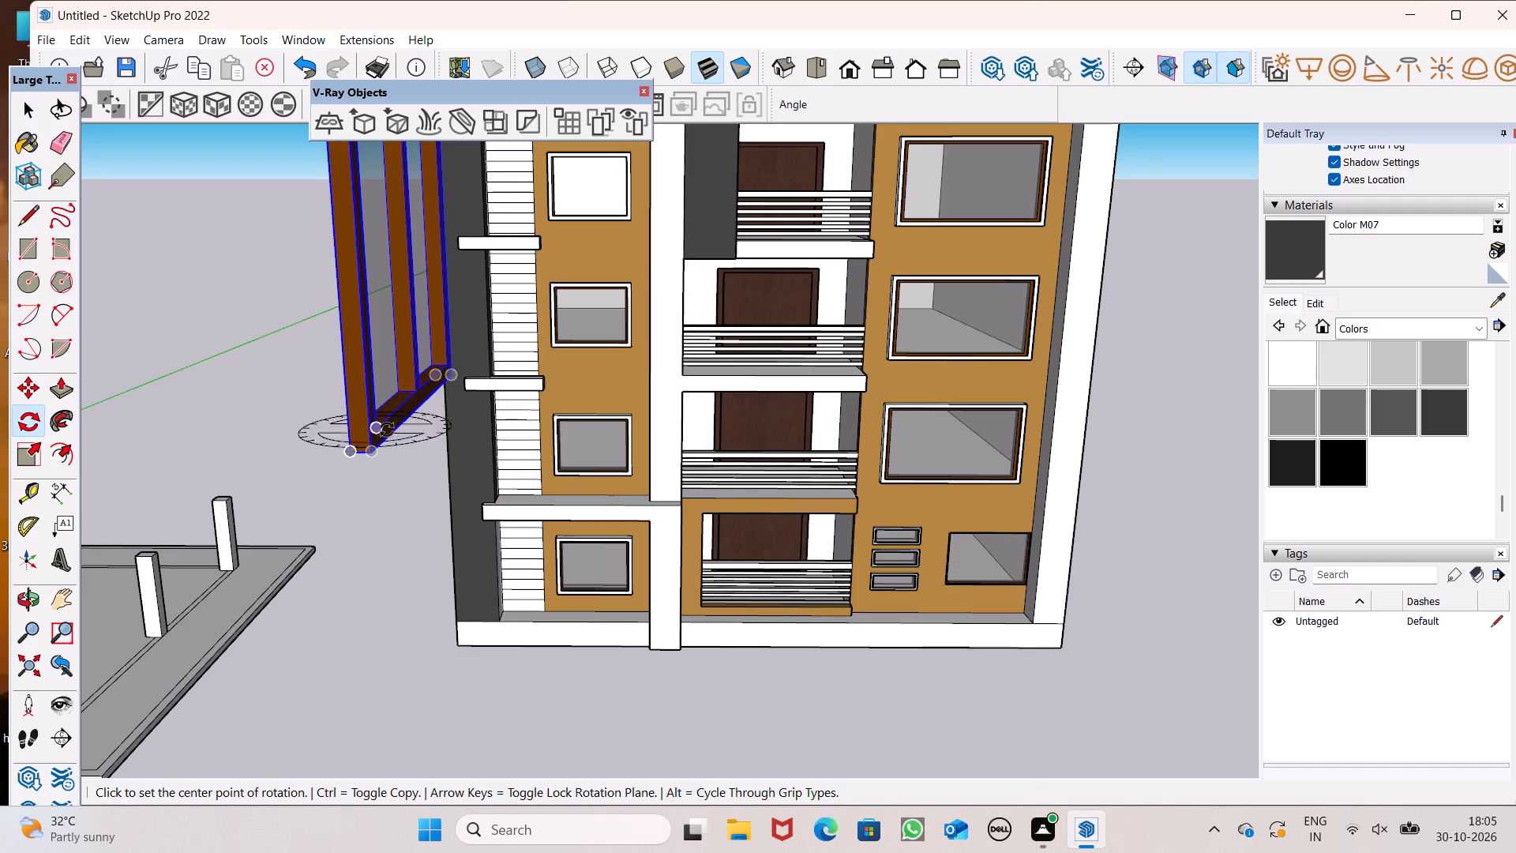
{"action": "left_click", "coordinate": [351, 460]}
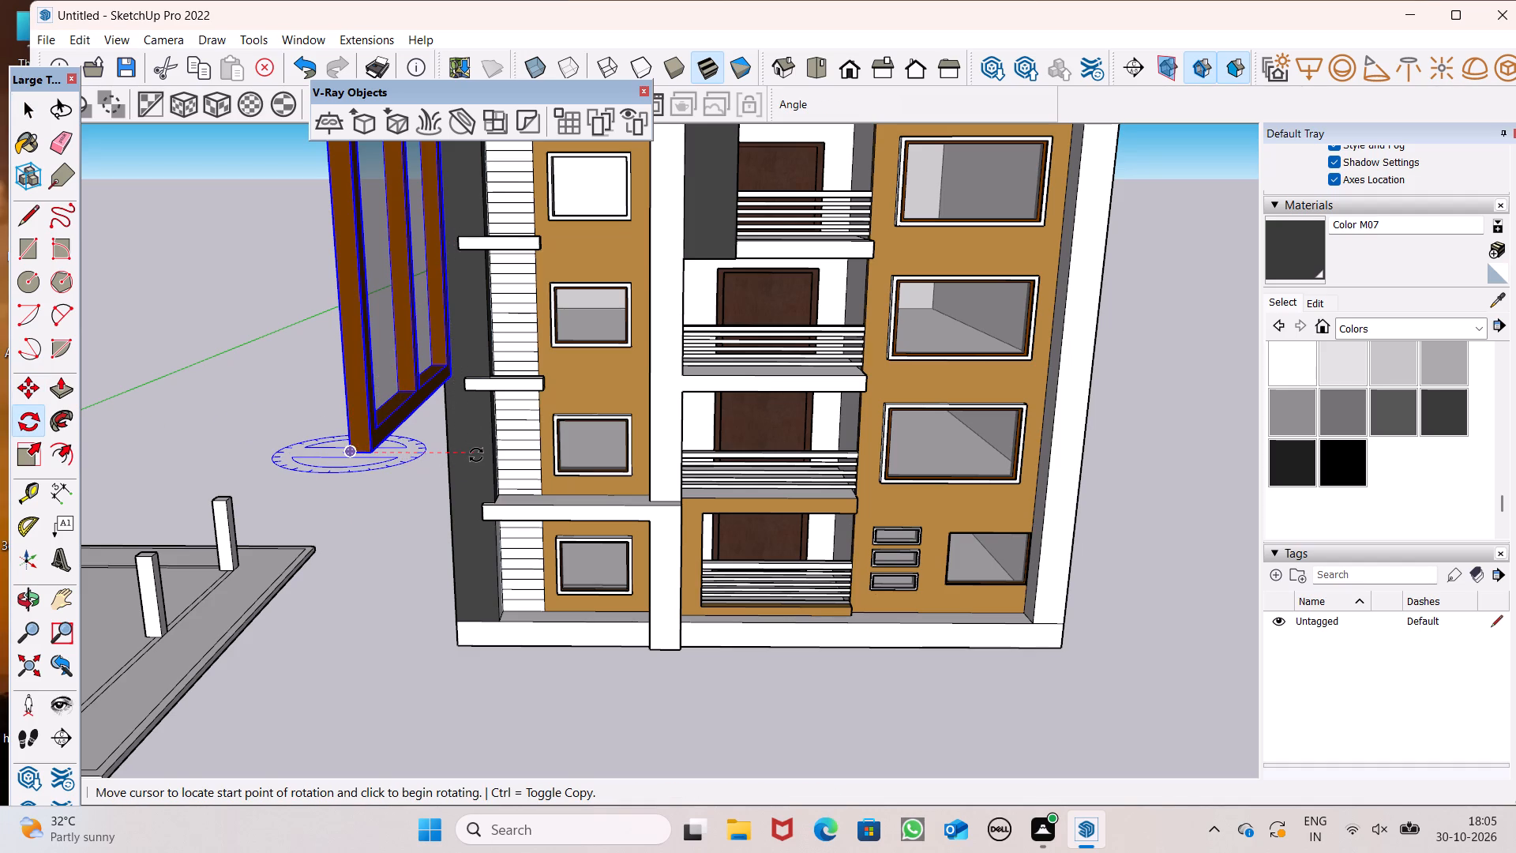
{"action": "left_click", "coordinate": [476, 453]}
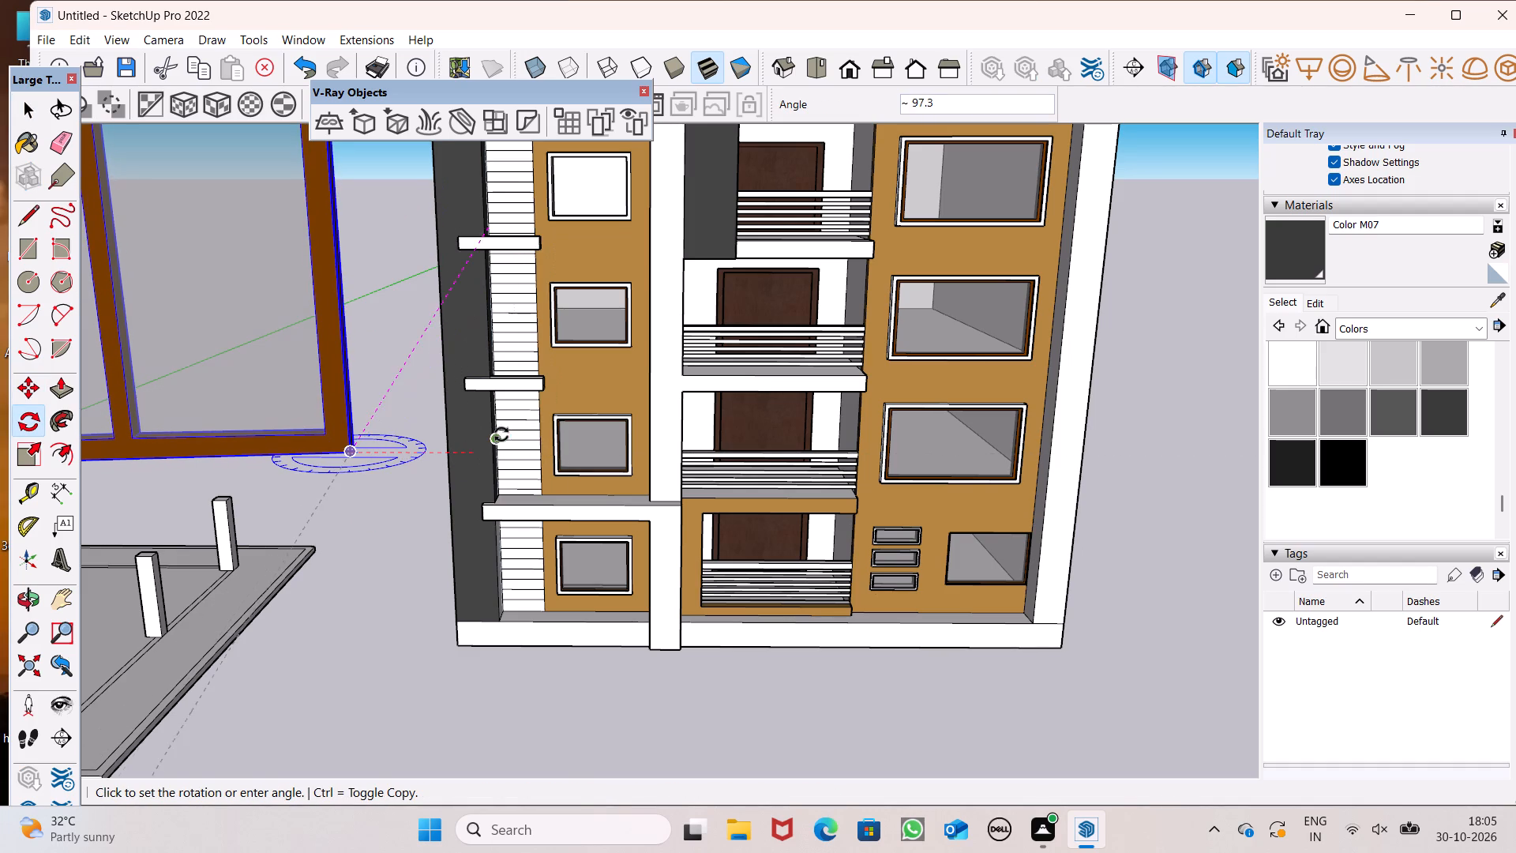
{"action": "scroll", "coordinate": [431, 415], "scroll_direction": "down", "scroll_amount": 2}
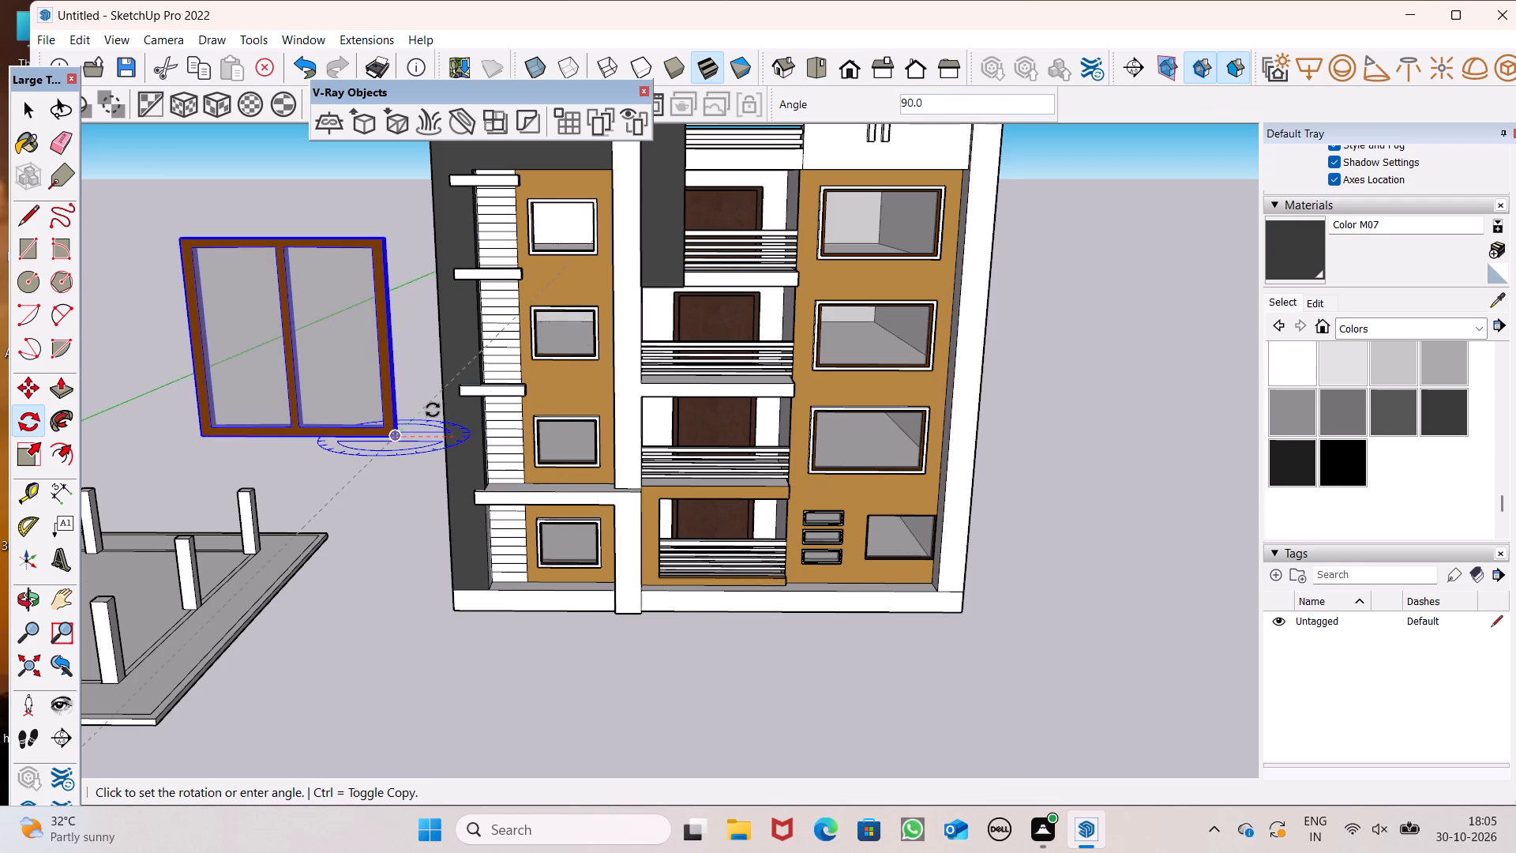
{"action": "left_click", "coordinate": [433, 409]}
{"action": "key", "text": "space"}
Move the rotated two-pane frame onto the topmost small window of the ochre front strip, aligning it with the opening's lower corner beside the white column.
{"action": "scroll", "coordinate": [433, 409], "scroll_direction": "down", "scroll_amount": 4}
{"action": "middle_click_drag", "start_coordinate": [426, 409], "coordinate": [410, 400]}
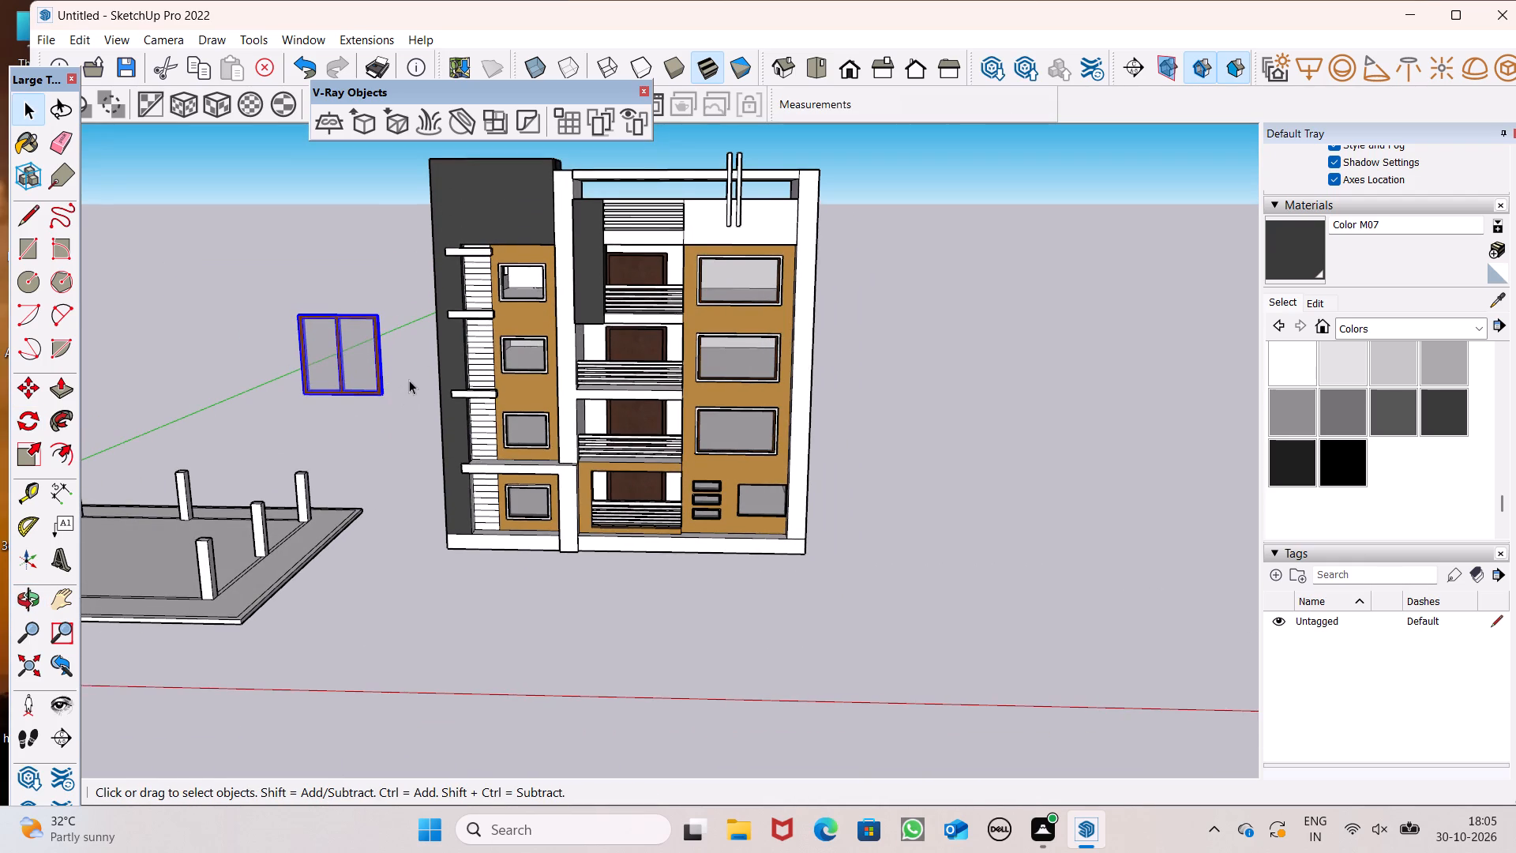
{"action": "scroll", "coordinate": [403, 425], "scroll_direction": "down", "scroll_amount": 3}
{"action": "scroll", "coordinate": [332, 297], "scroll_direction": "up", "scroll_amount": 6}
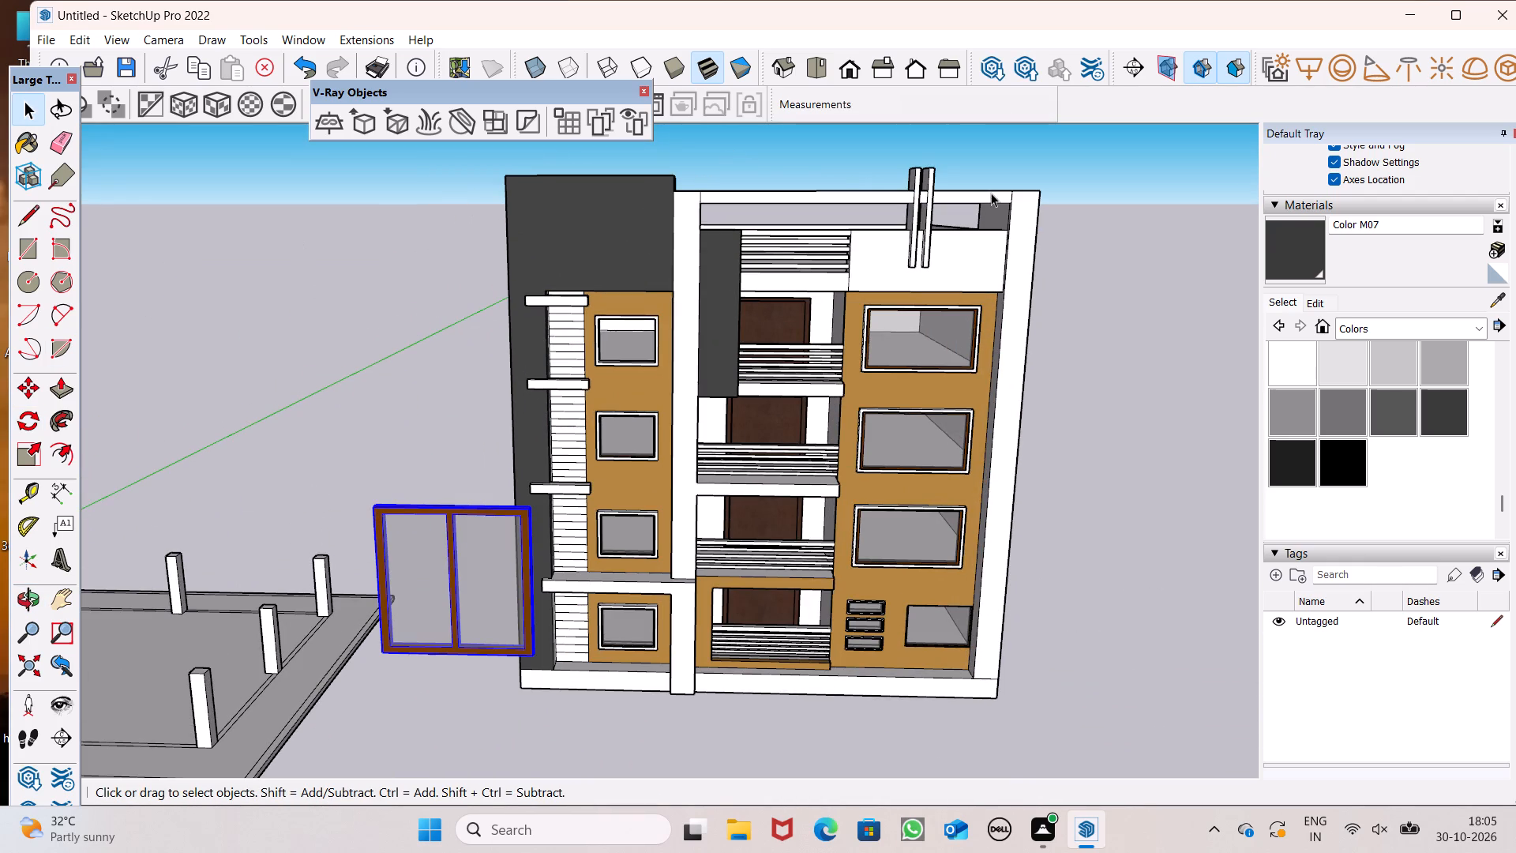
{"action": "key", "text": "m"}
{"action": "key", "text": "Return"}
{"action": "scroll", "coordinate": [953, 321], "scroll_direction": "down", "scroll_amount": 3}
{"action": "scroll", "coordinate": [746, 442], "scroll_direction": "up", "scroll_amount": 3}
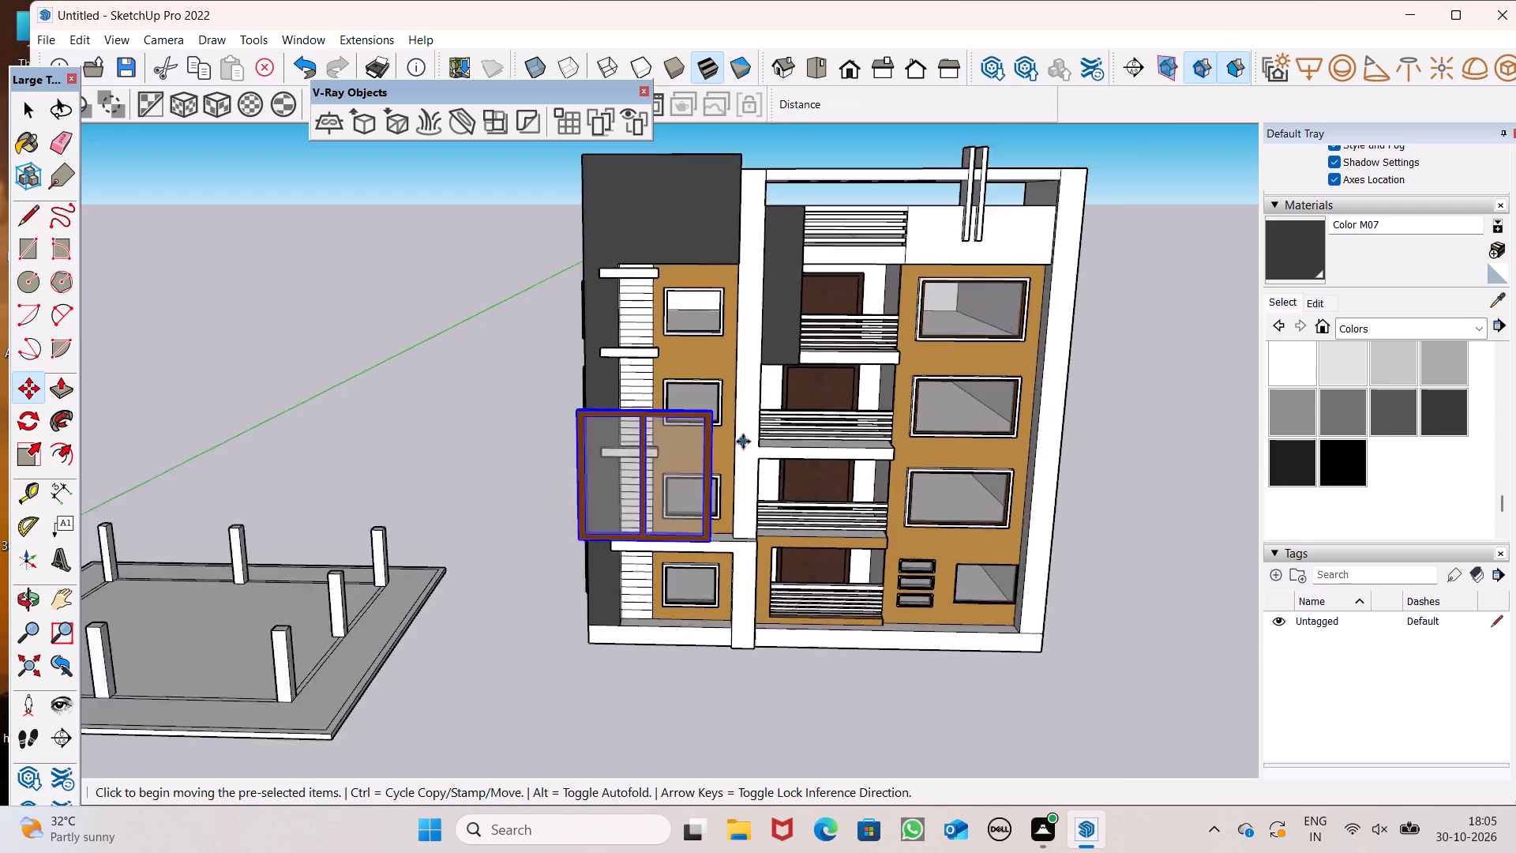
{"action": "scroll", "coordinate": [743, 442], "scroll_direction": "up", "scroll_amount": 2}
{"action": "scroll", "coordinate": [717, 472], "scroll_direction": "down", "scroll_amount": 2}
{"action": "left_click_drag", "start_coordinate": [681, 599], "coordinate": [732, 399]}
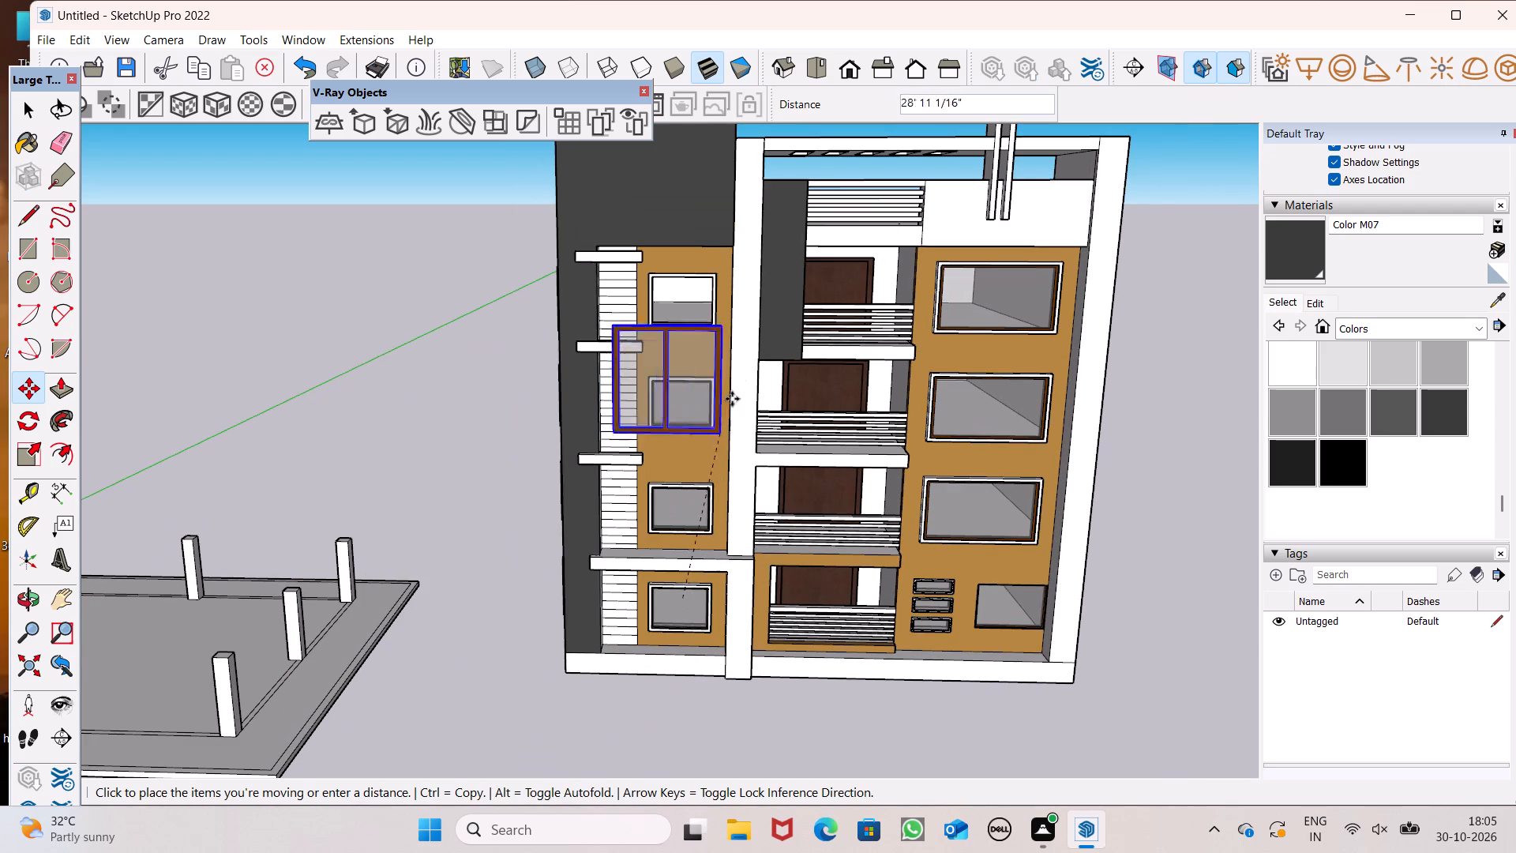
{"action": "left_click_drag", "start_coordinate": [732, 399], "coordinate": [705, 314]}
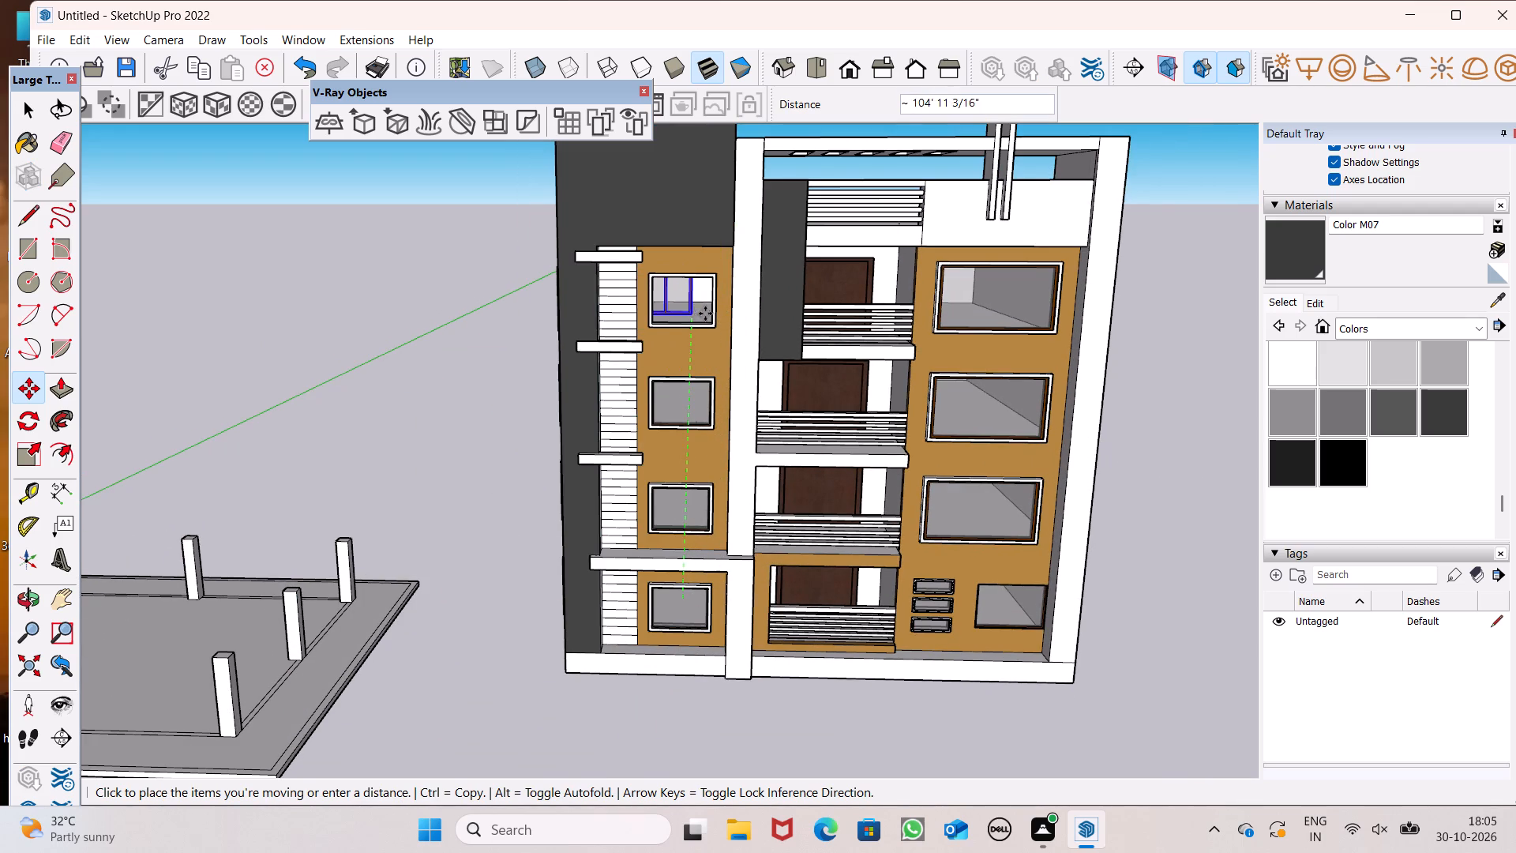
{"action": "left_click_drag", "start_coordinate": [705, 314], "coordinate": [709, 314]}
Scale the two-pane frame down uniformly from its upper corner nearest the white boards so it fits inside the topmost window opening.
{"action": "scroll", "coordinate": [696, 280], "scroll_direction": "up", "scroll_amount": 9}
{"action": "middle_click_drag", "start_coordinate": [699, 327], "coordinate": [633, 385]}
{"action": "scroll", "coordinate": [634, 384], "scroll_direction": "up", "scroll_amount": 4}
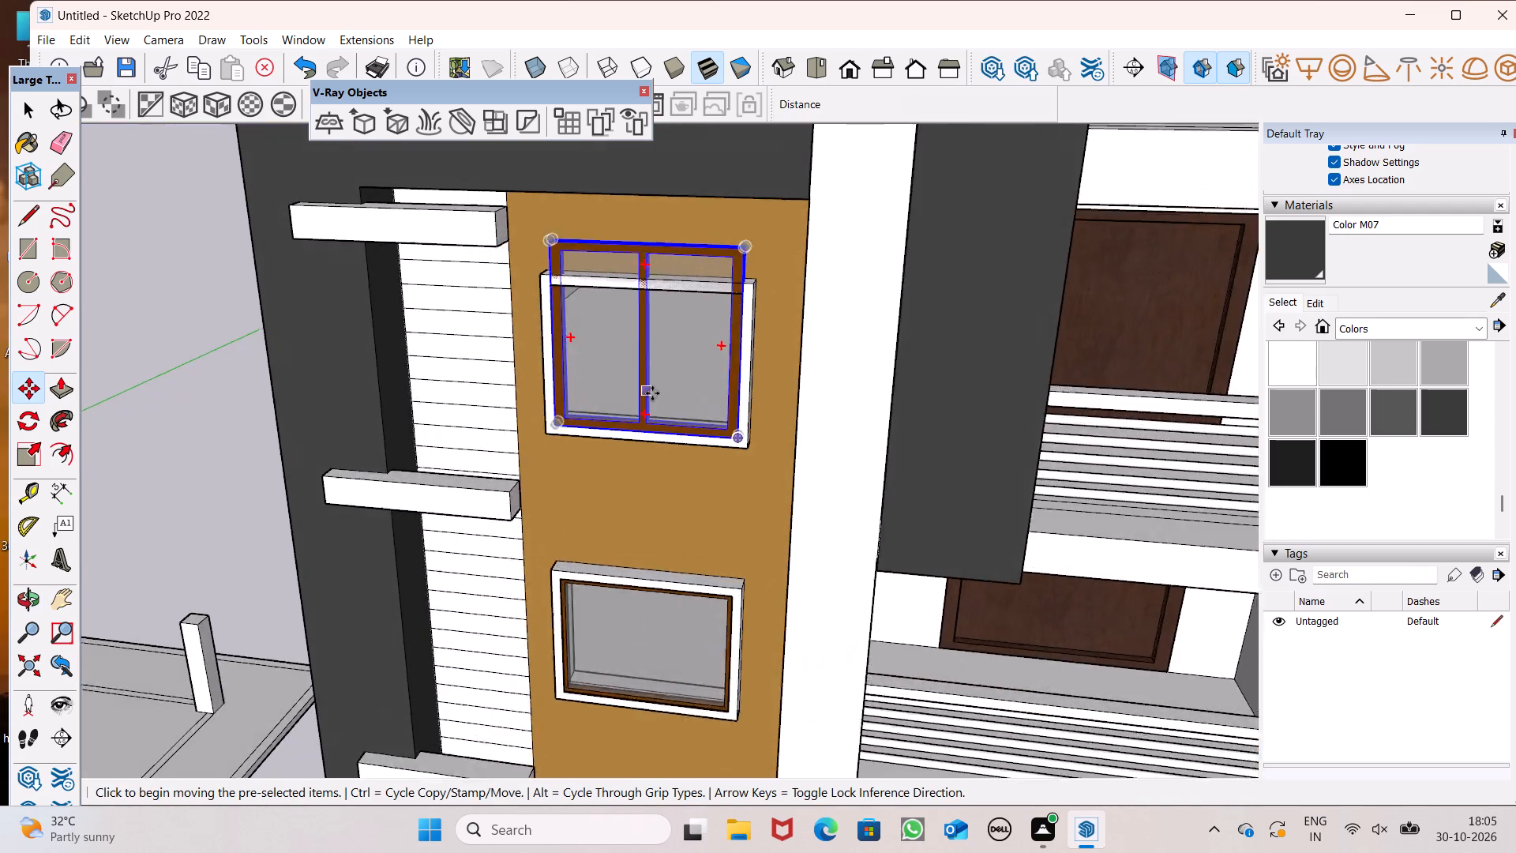
{"action": "scroll", "coordinate": [652, 393], "scroll_direction": "up", "scroll_amount": 3}
{"action": "scroll", "coordinate": [711, 424], "scroll_direction": "down", "scroll_amount": 2}
{"action": "middle_click_drag", "start_coordinate": [711, 472], "coordinate": [775, 583]}
{"action": "scroll", "coordinate": [775, 583], "scroll_direction": "up", "scroll_amount": 6}
{"action": "middle_click_drag", "start_coordinate": [805, 485], "coordinate": [830, 528]}
{"action": "scroll", "coordinate": [805, 442], "scroll_direction": "down", "scroll_amount": 7}
{"action": "middle_click_drag", "start_coordinate": [800, 445], "coordinate": [789, 358]}
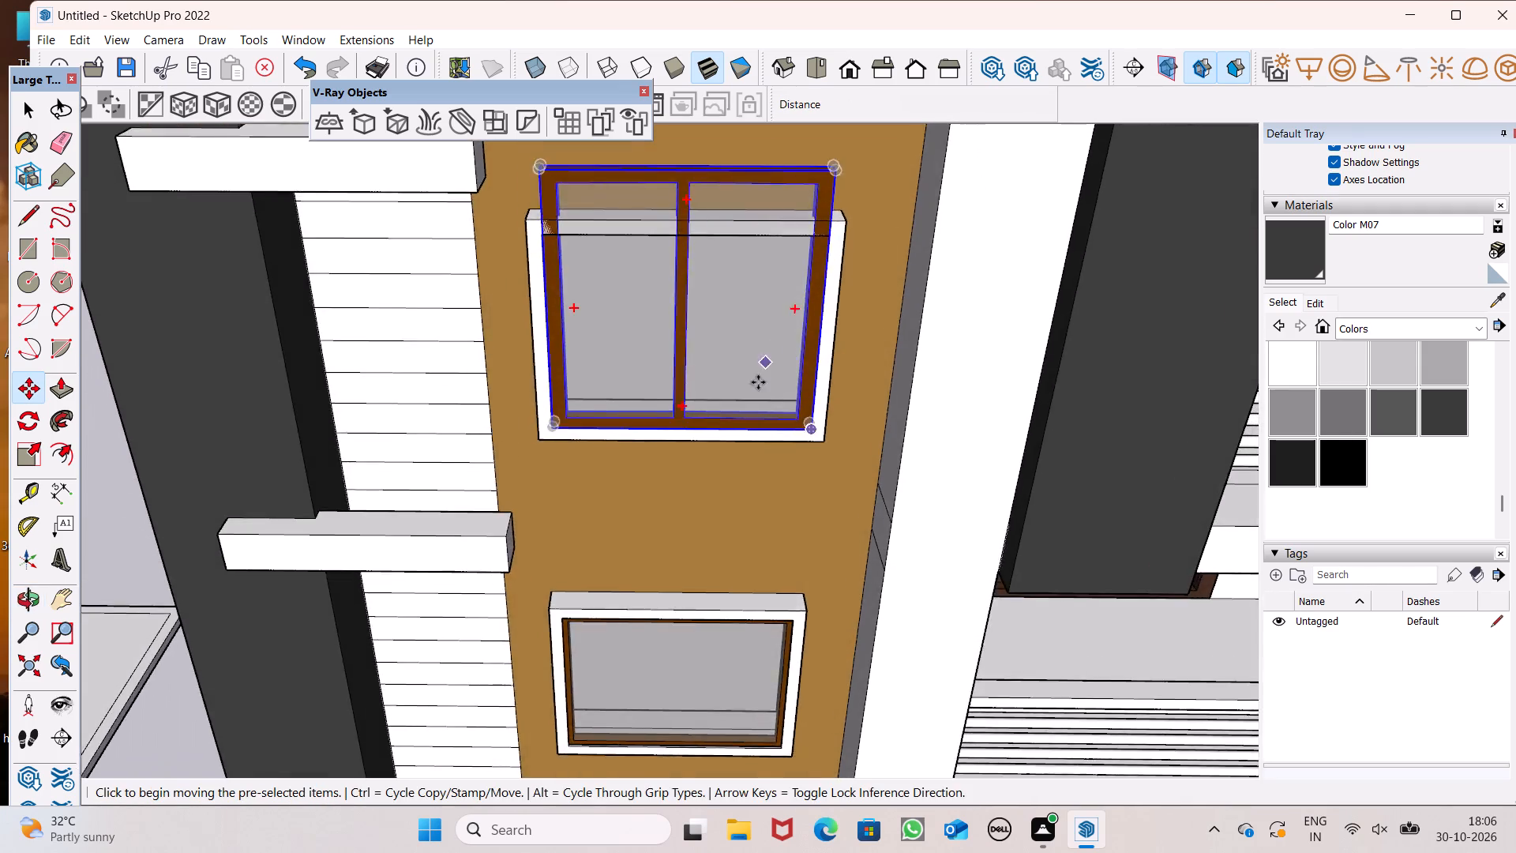
{"action": "scroll", "coordinate": [756, 388], "scroll_direction": "down", "scroll_amount": 5}
{"action": "middle_click_drag", "start_coordinate": [755, 305], "coordinate": [759, 271]}
{"action": "left_click", "coordinate": [21, 453]}
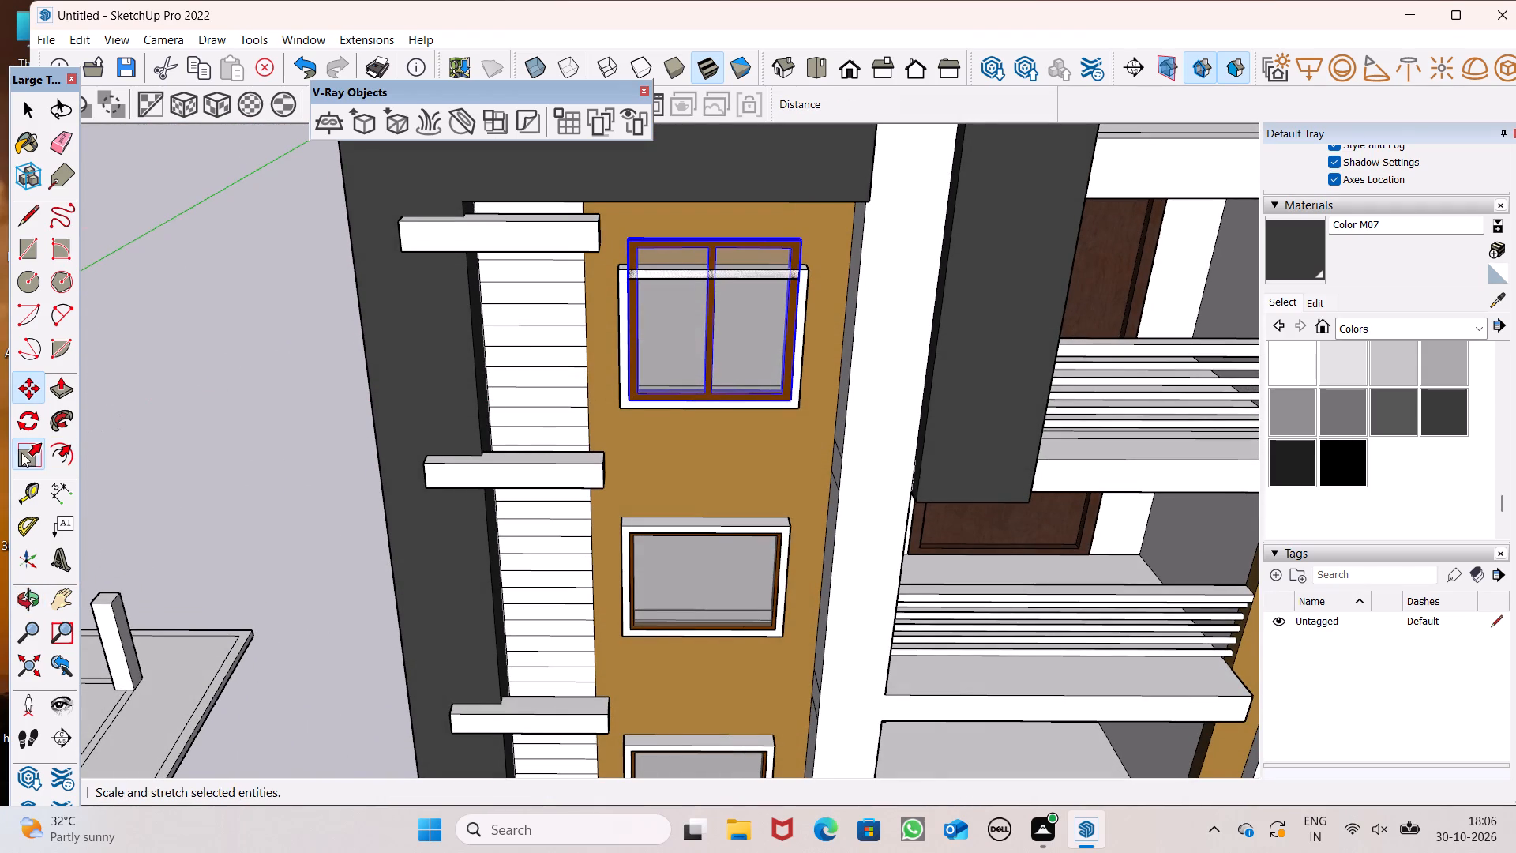
{"action": "scroll", "coordinate": [876, 297], "scroll_direction": "up", "scroll_amount": 5}
{"action": "left_click_drag", "start_coordinate": [467, 205], "coordinate": [467, 223]}
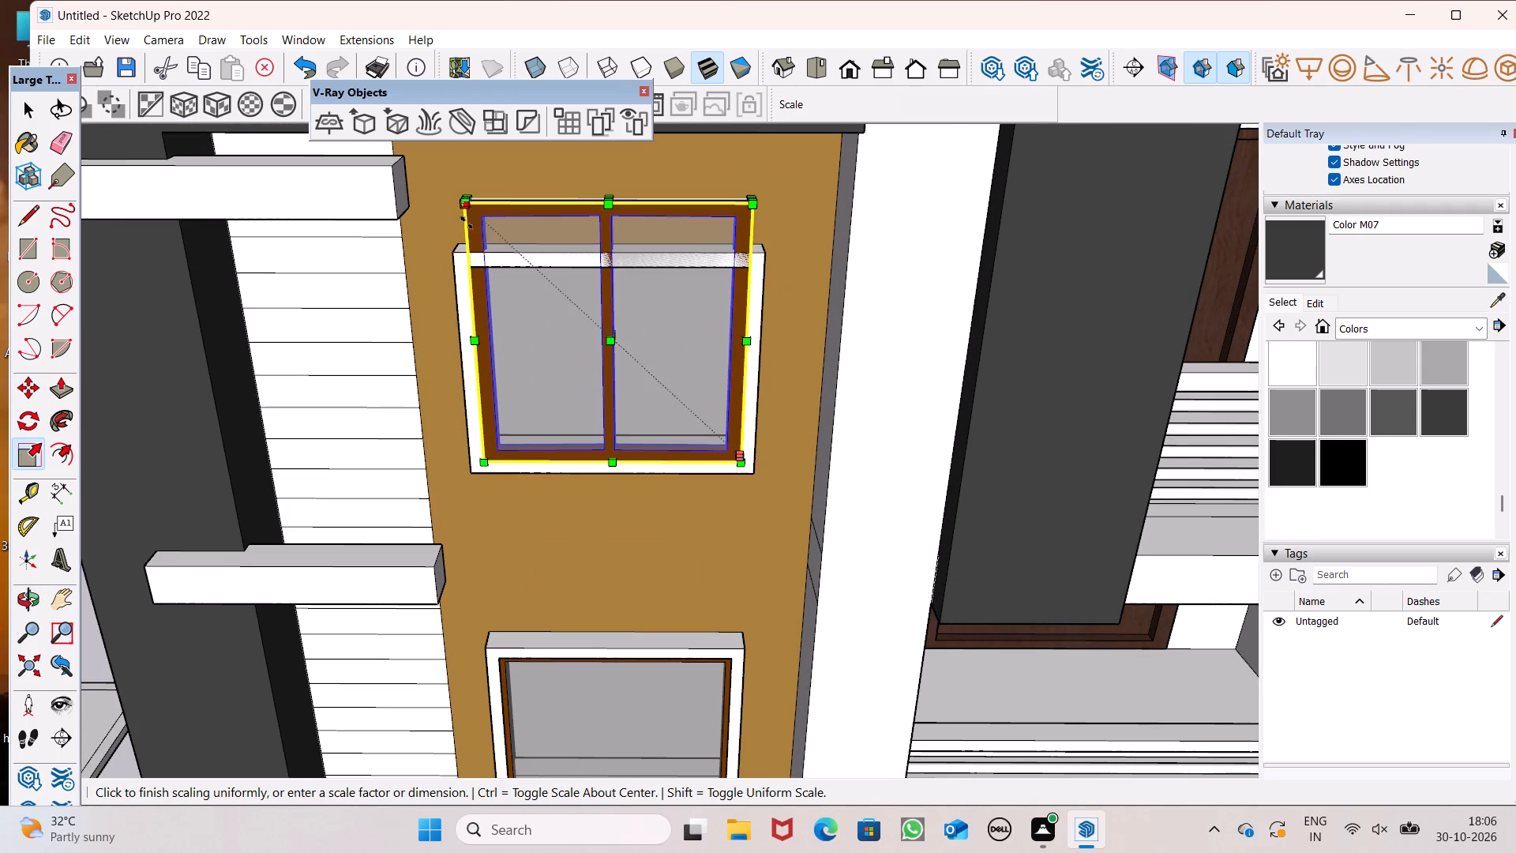
{"action": "left_click_drag", "start_coordinate": [467, 223], "coordinate": [493, 338]}
Stretch the two-pane frame's width towards the white boards by a factor of about 1.43 to span the window opening.
{"action": "scroll", "coordinate": [536, 338], "scroll_direction": "down", "scroll_amount": 1}
{"action": "middle_click_drag", "start_coordinate": [629, 359], "coordinate": [704, 357]}
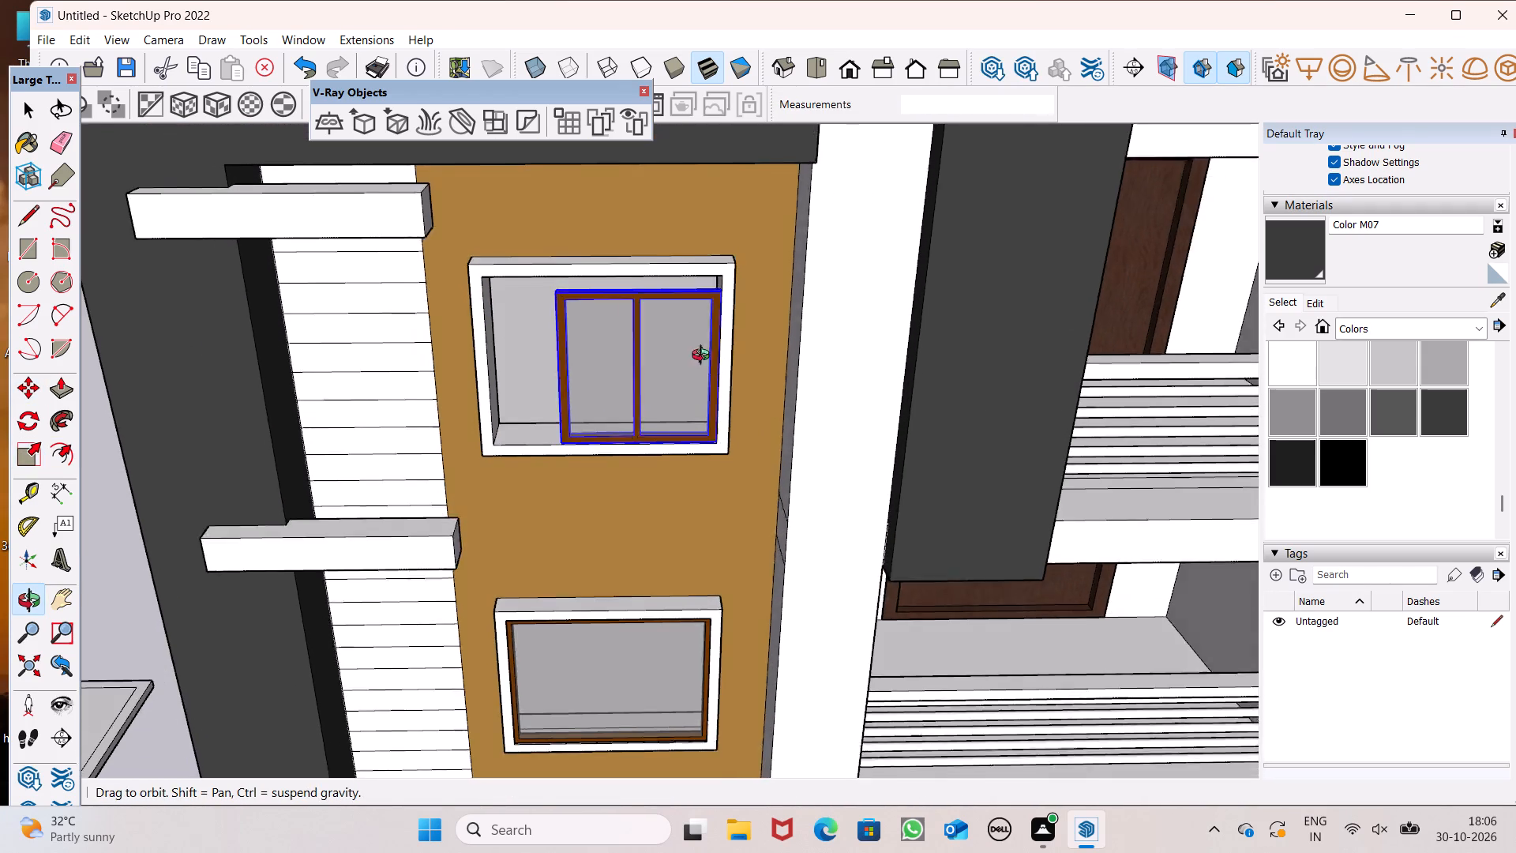
{"action": "middle_click_drag", "start_coordinate": [704, 357], "coordinate": [756, 362]}
{"action": "scroll", "coordinate": [540, 379], "scroll_direction": "up", "scroll_amount": 3}
{"action": "middle_click_drag", "start_coordinate": [706, 431], "coordinate": [766, 528]}
{"action": "scroll", "coordinate": [697, 486], "scroll_direction": "up", "scroll_amount": 3}
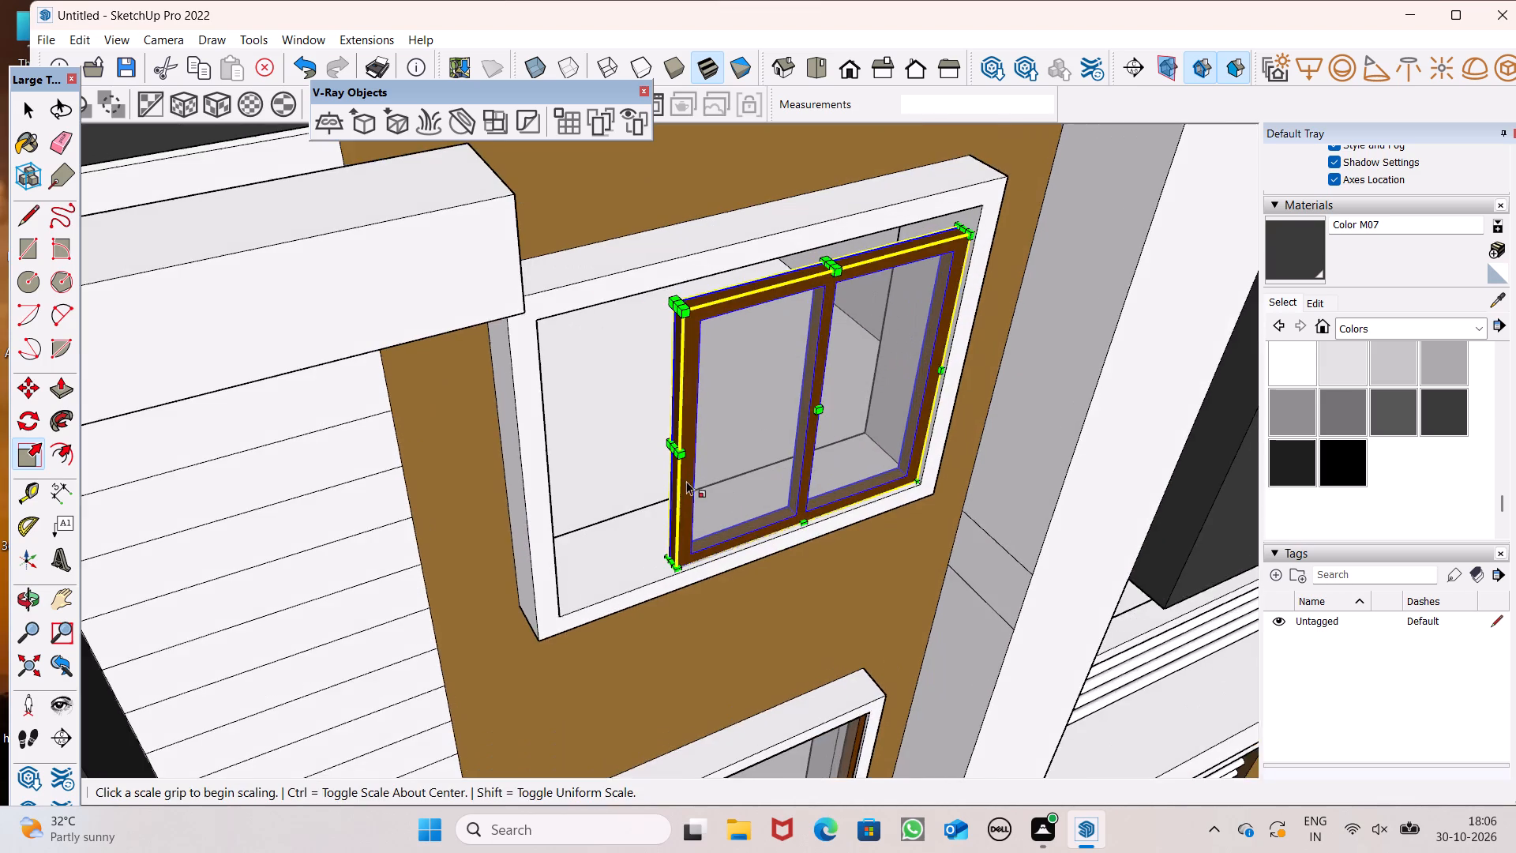
{"action": "middle_click_drag", "start_coordinate": [686, 492], "coordinate": [649, 500]}
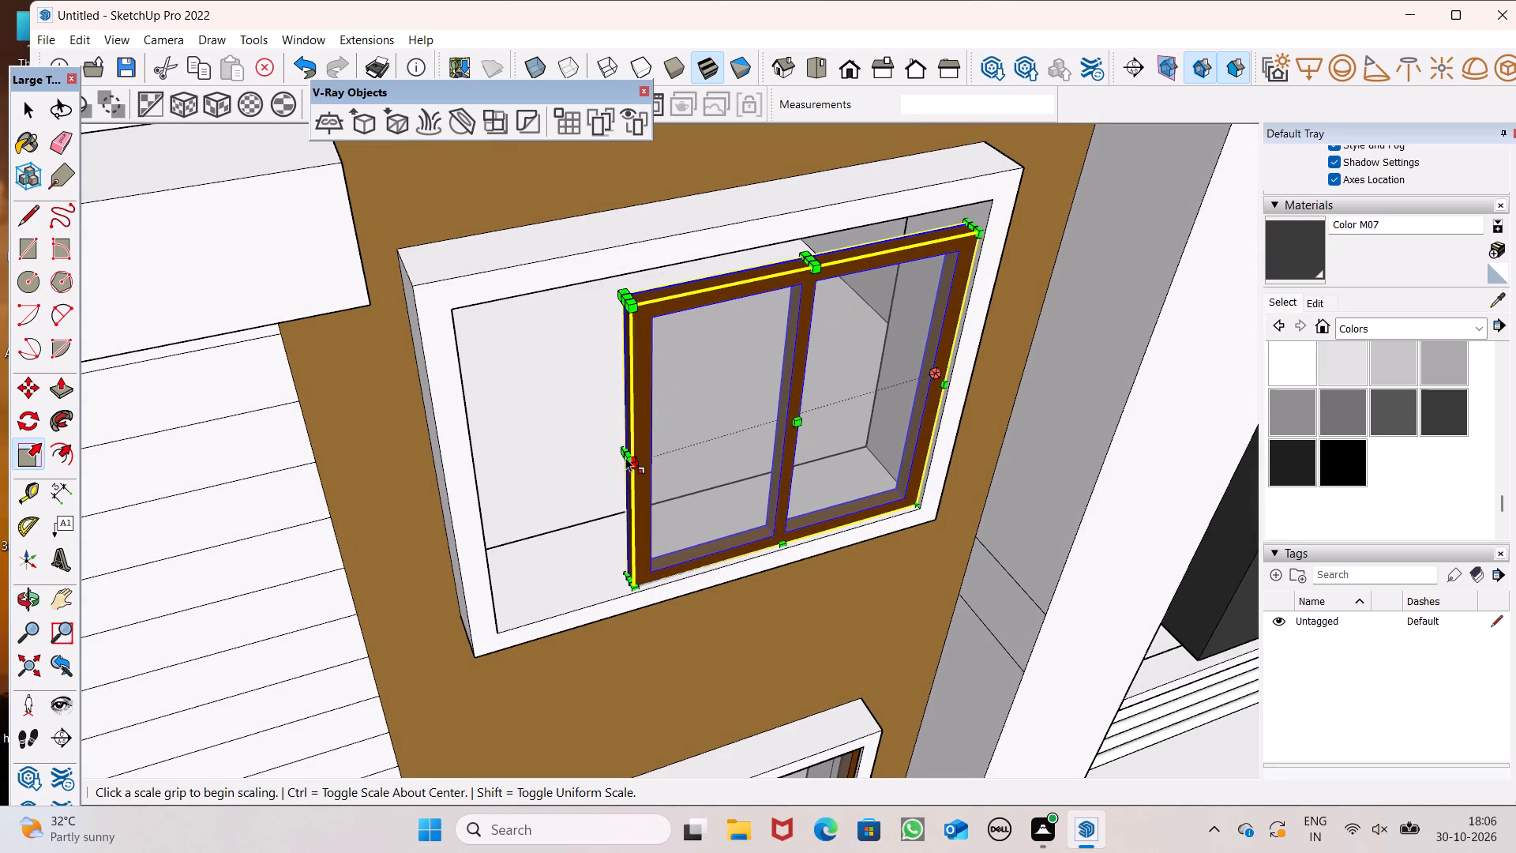
{"action": "left_click_drag", "start_coordinate": [625, 454], "coordinate": [485, 509]}
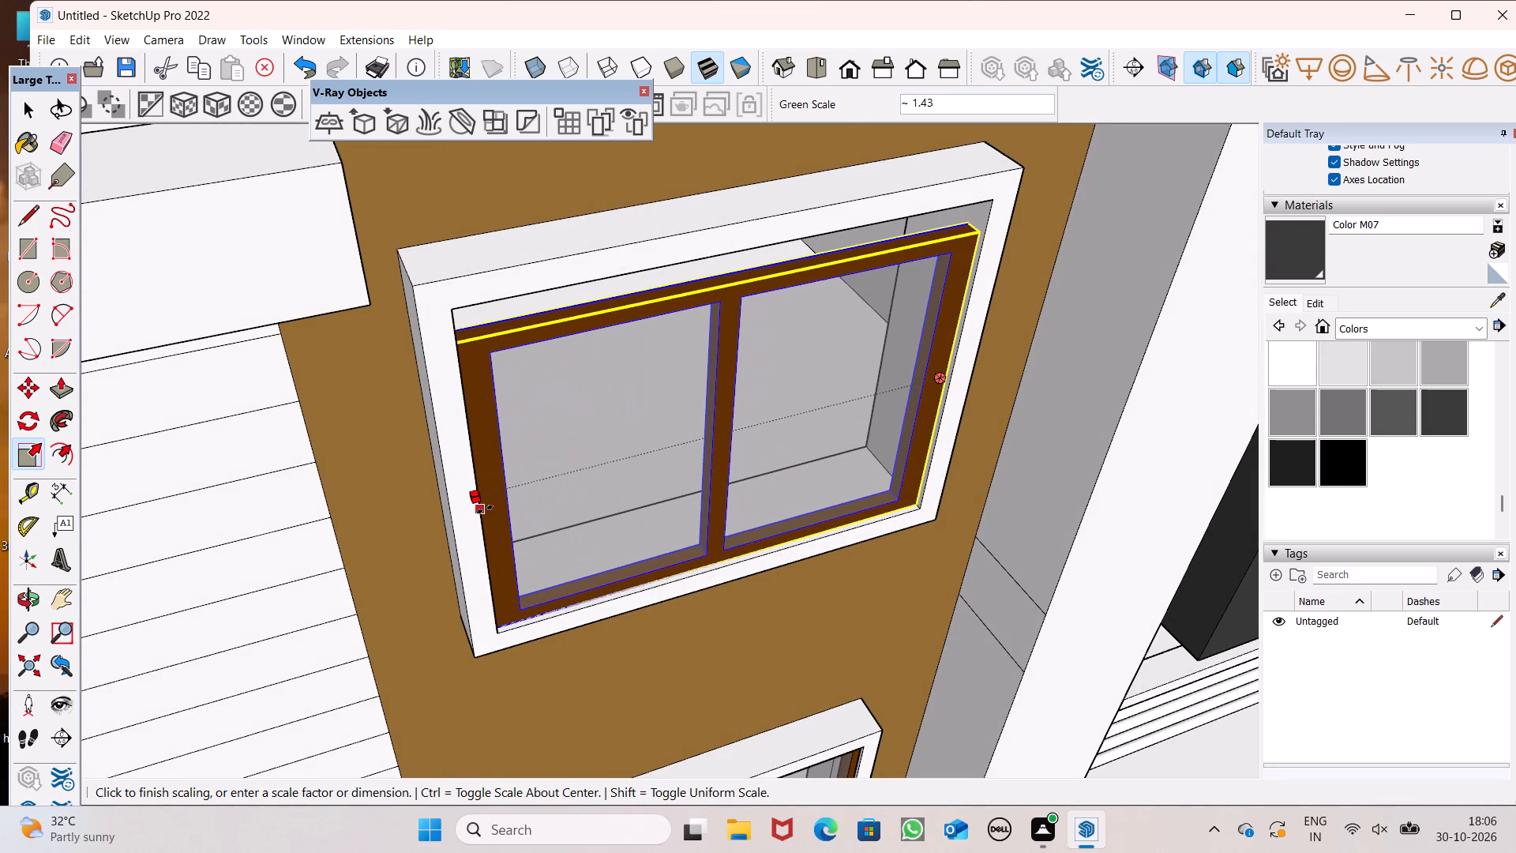
{"action": "left_click_drag", "start_coordinate": [485, 509], "coordinate": [482, 509]}
{"action": "scroll", "coordinate": [696, 438], "scroll_direction": "down", "scroll_amount": 1}
{"action": "middle_click_drag", "start_coordinate": [700, 418], "coordinate": [656, 349]}
{"action": "scroll", "coordinate": [674, 477], "scroll_direction": "down", "scroll_amount": 5}
{"action": "scroll", "coordinate": [704, 289], "scroll_direction": "up", "scroll_amount": 5}
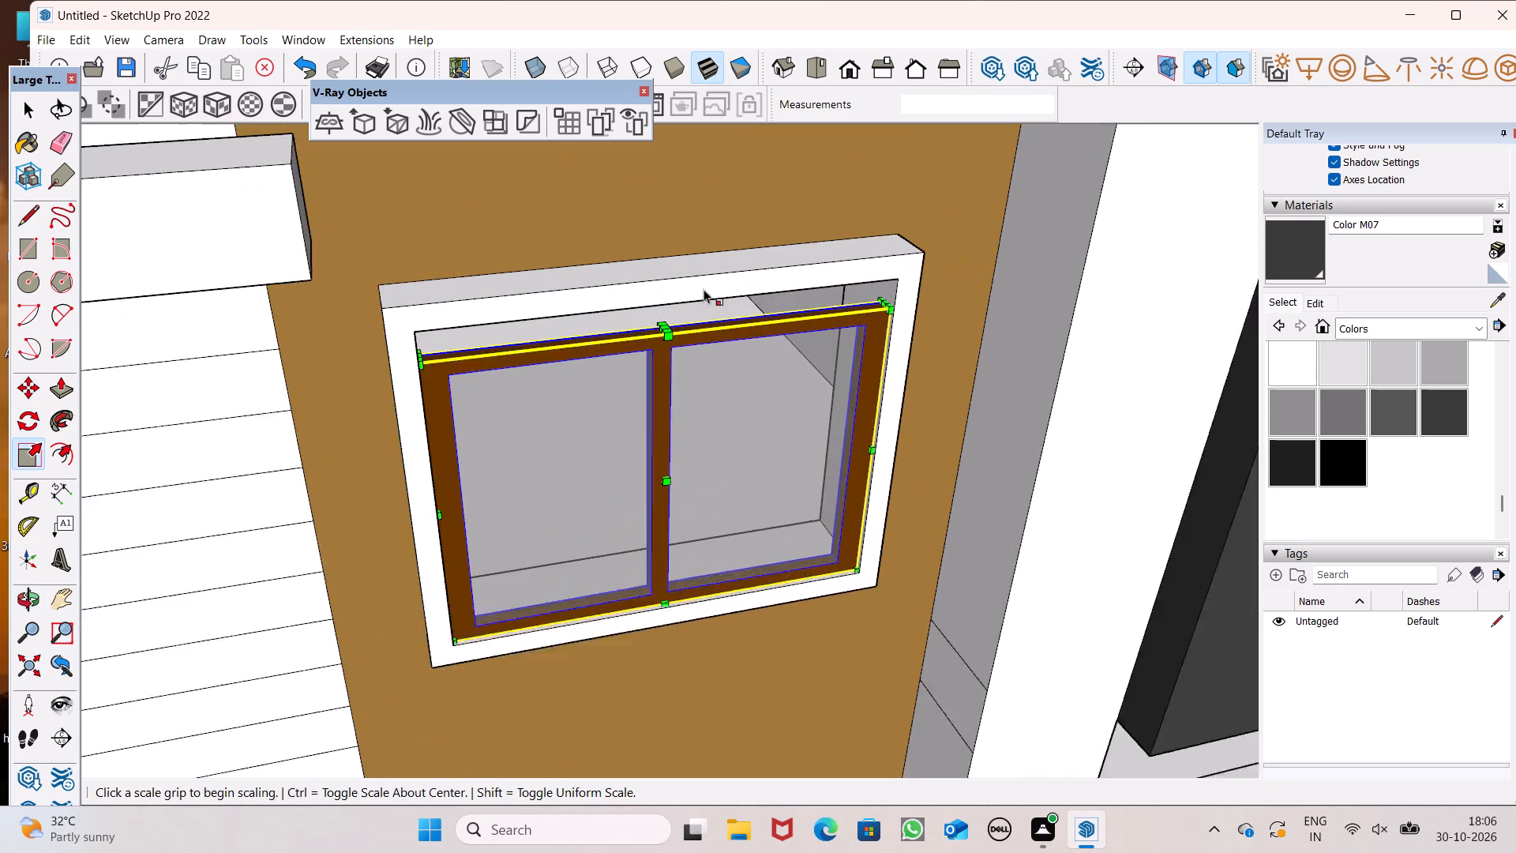
Stretch the two-pane frame's height upwards so it fills the topmost window opening of the ochre front strip.
{"action": "scroll", "coordinate": [704, 289], "scroll_direction": "up", "scroll_amount": 9}
{"action": "left_click_drag", "start_coordinate": [658, 406], "coordinate": [660, 395]}
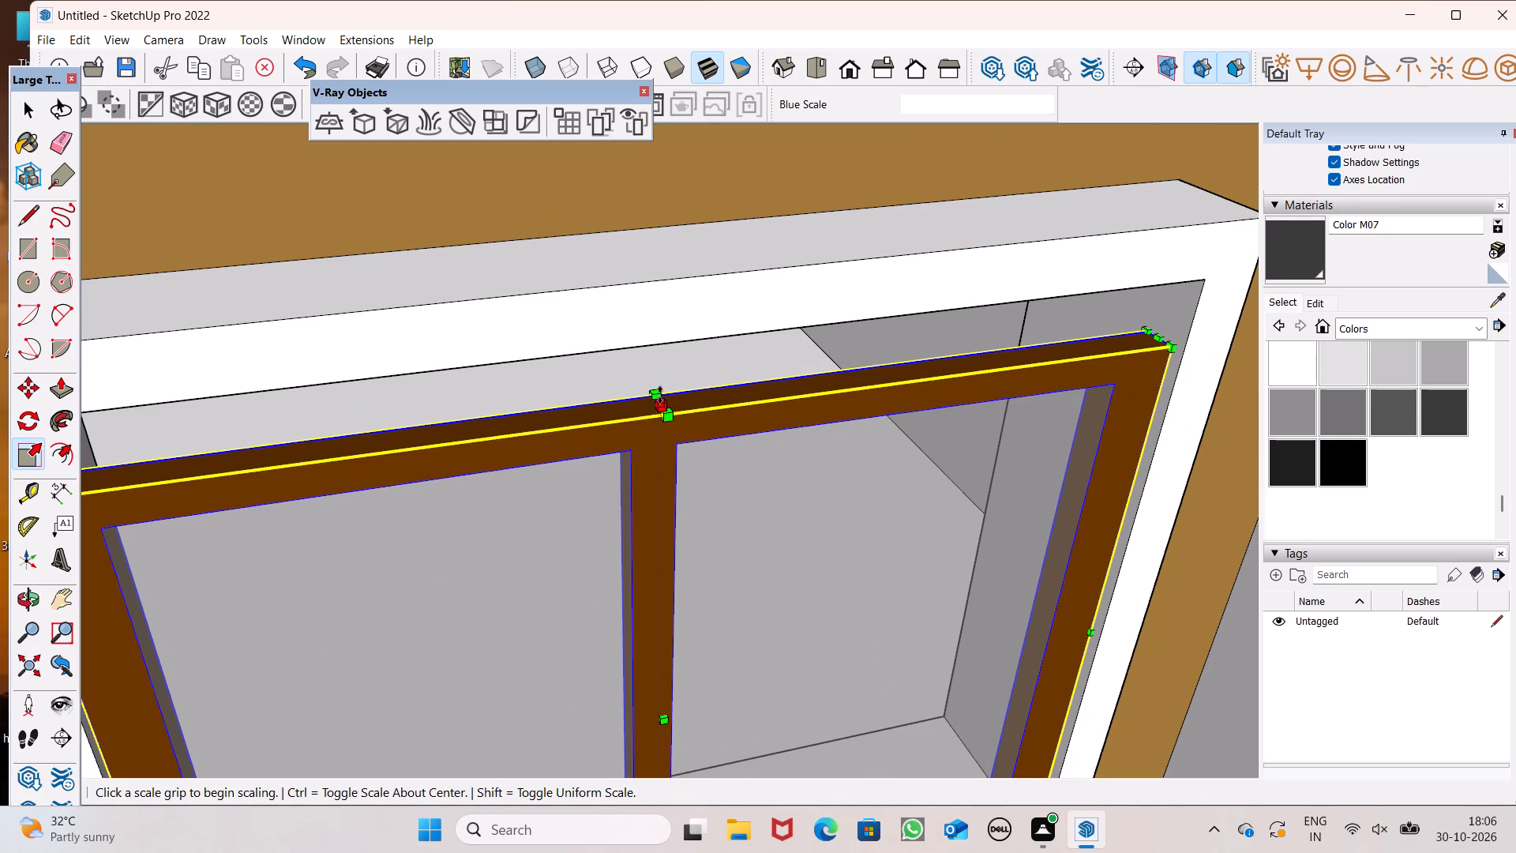
{"action": "left_click_drag", "start_coordinate": [660, 395], "coordinate": [648, 341]}
{"action": "scroll", "coordinate": [620, 333], "scroll_direction": "down", "scroll_amount": 6}
{"action": "middle_click_drag", "start_coordinate": [628, 348], "coordinate": [595, 189]}
{"action": "scroll", "coordinate": [595, 189], "scroll_direction": "up", "scroll_amount": 1}
{"action": "key", "text": "space"}
{"action": "scroll", "coordinate": [595, 234], "scroll_direction": "down", "scroll_amount": 16}
{"action": "middle_click_drag", "start_coordinate": [620, 335], "coordinate": [584, 360]}
{"action": "key", "text": "space"}
{"action": "left_click", "coordinate": [148, 363]}
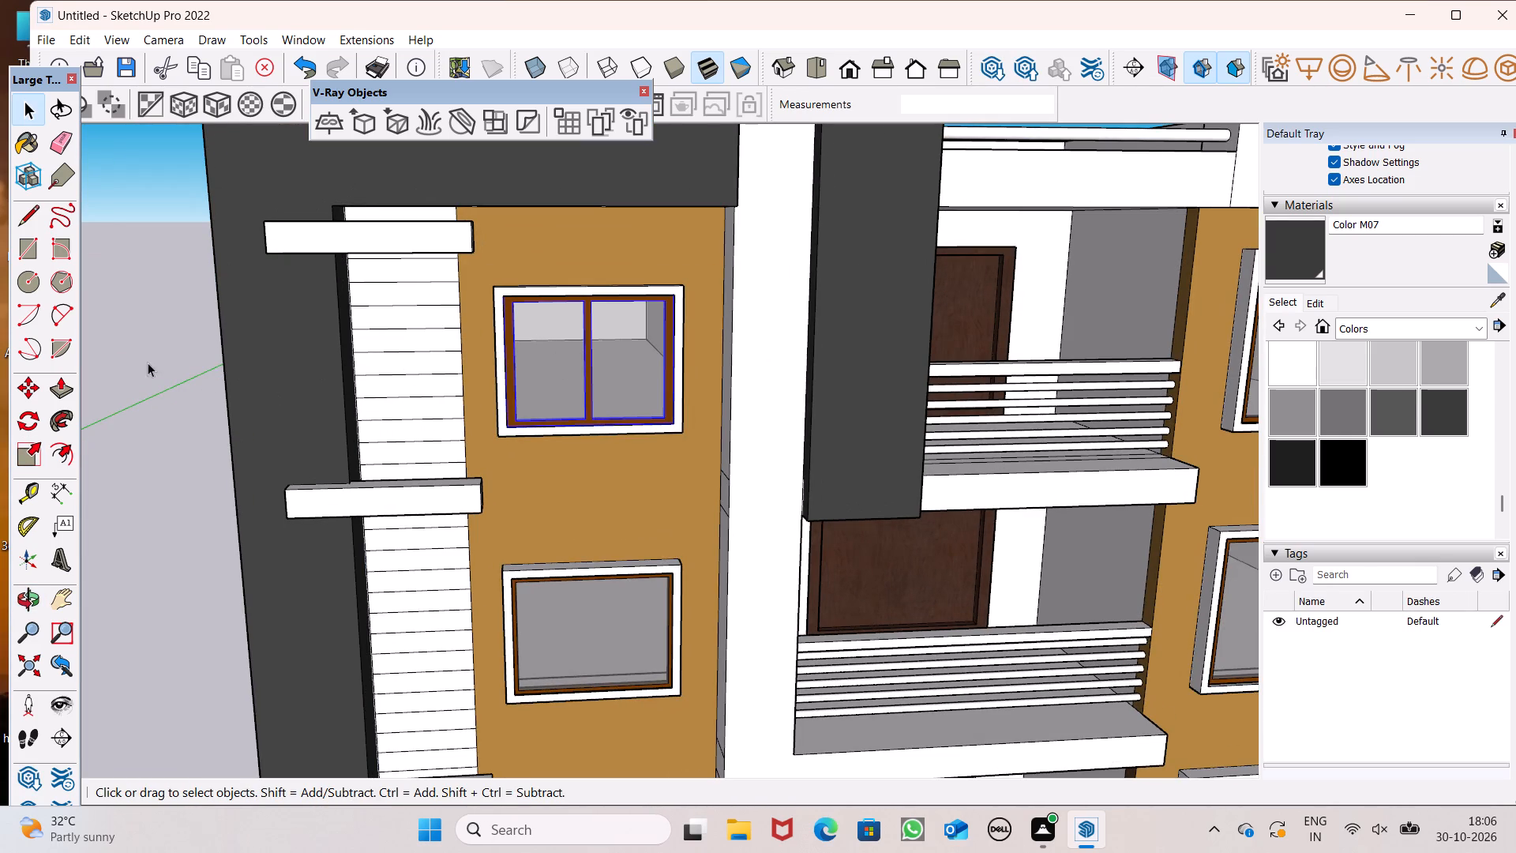
Move the two-pane frame inwards from its lower corner so it sits recessed within the topmost window opening.
{"action": "middle_click_drag", "start_coordinate": [848, 375], "coordinate": [789, 441]}
{"action": "middle_click_drag", "start_coordinate": [766, 457], "coordinate": [741, 466]}
{"action": "scroll", "coordinate": [664, 460], "scroll_direction": "up", "scroll_amount": 1}
{"action": "scroll", "coordinate": [633, 390], "scroll_direction": "down", "scroll_amount": 1}
{"action": "scroll", "coordinate": [632, 388], "scroll_direction": "up", "scroll_amount": 6}
{"action": "scroll", "coordinate": [825, 372], "scroll_direction": "down", "scroll_amount": 5}
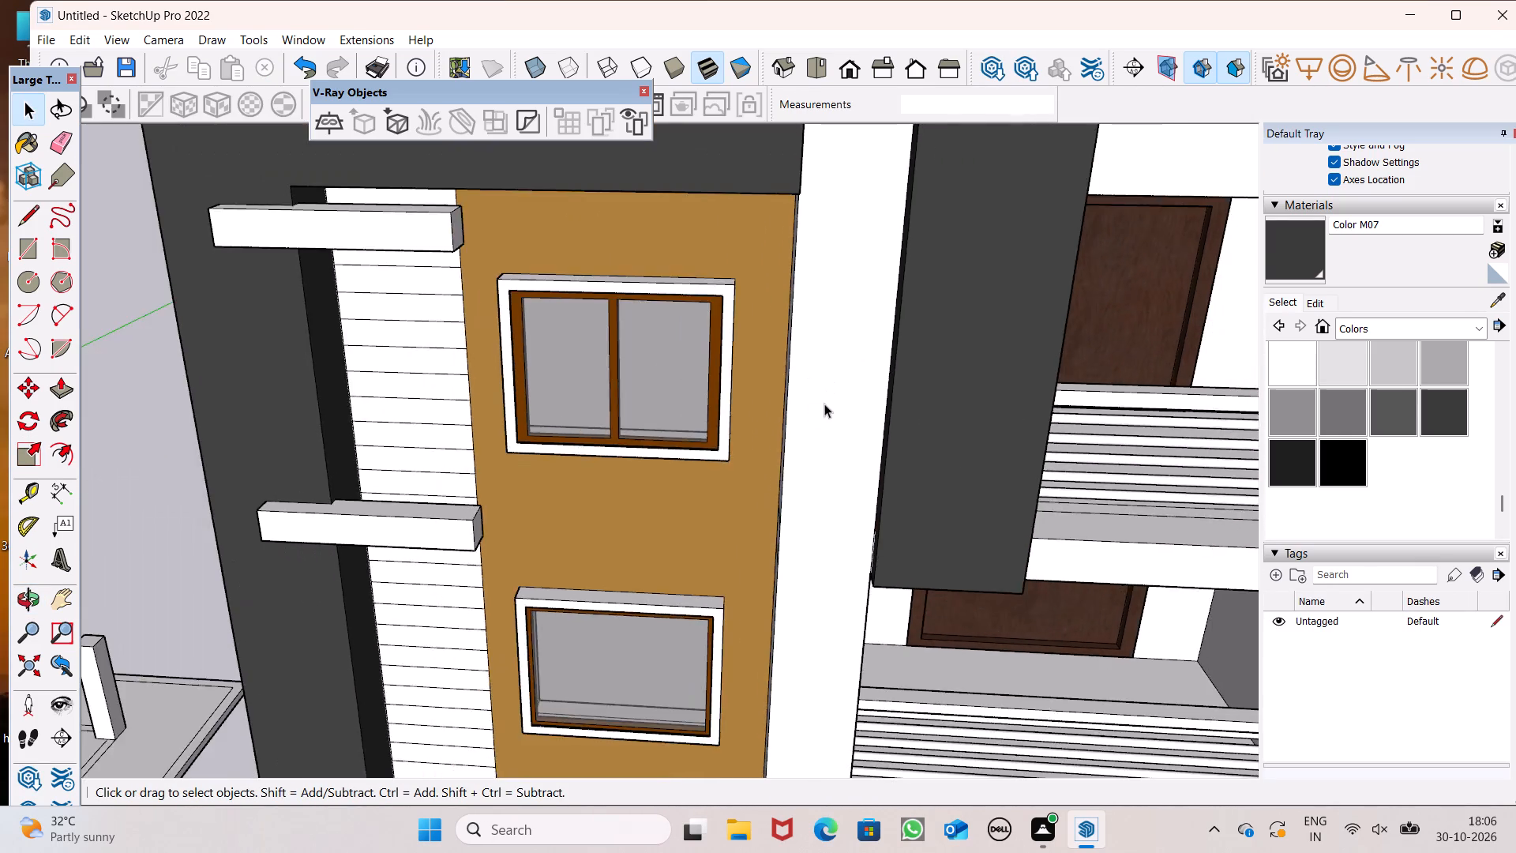
{"action": "middle_click_drag", "start_coordinate": [824, 404], "coordinate": [811, 490]}
{"action": "scroll", "coordinate": [627, 482], "scroll_direction": "up", "scroll_amount": 7}
{"action": "left_click", "coordinate": [632, 436]}
{"action": "type", "text": ",m"}
{"action": "key", "text": "Return"}
{"action": "scroll", "coordinate": [756, 474], "scroll_direction": "up", "scroll_amount": 6}
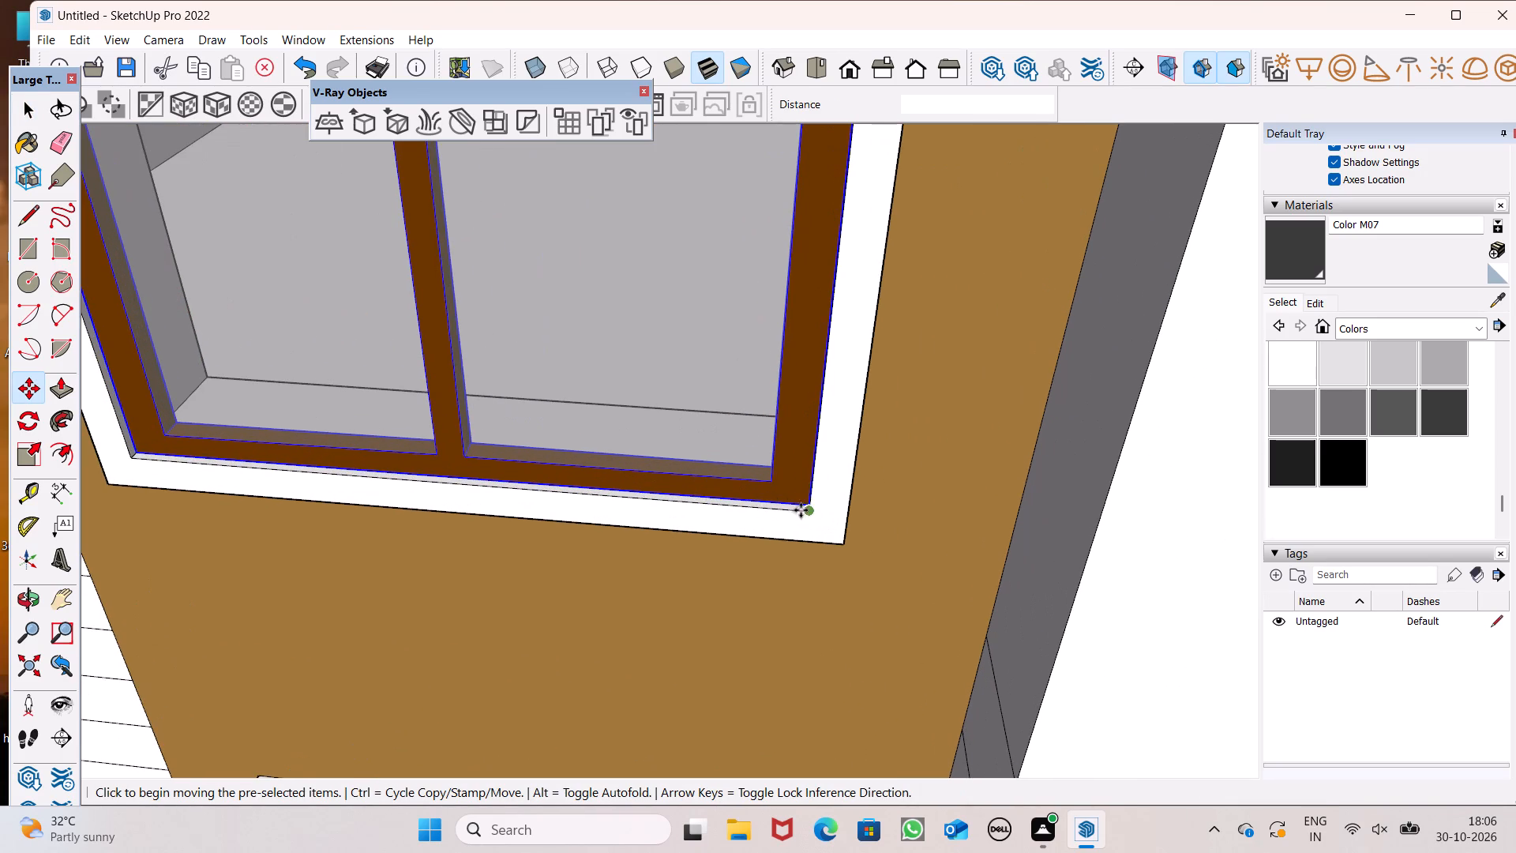
{"action": "left_click_drag", "start_coordinate": [807, 506], "coordinate": [807, 462]}
{"action": "scroll", "coordinate": [801, 402], "scroll_direction": "down", "scroll_amount": 4}
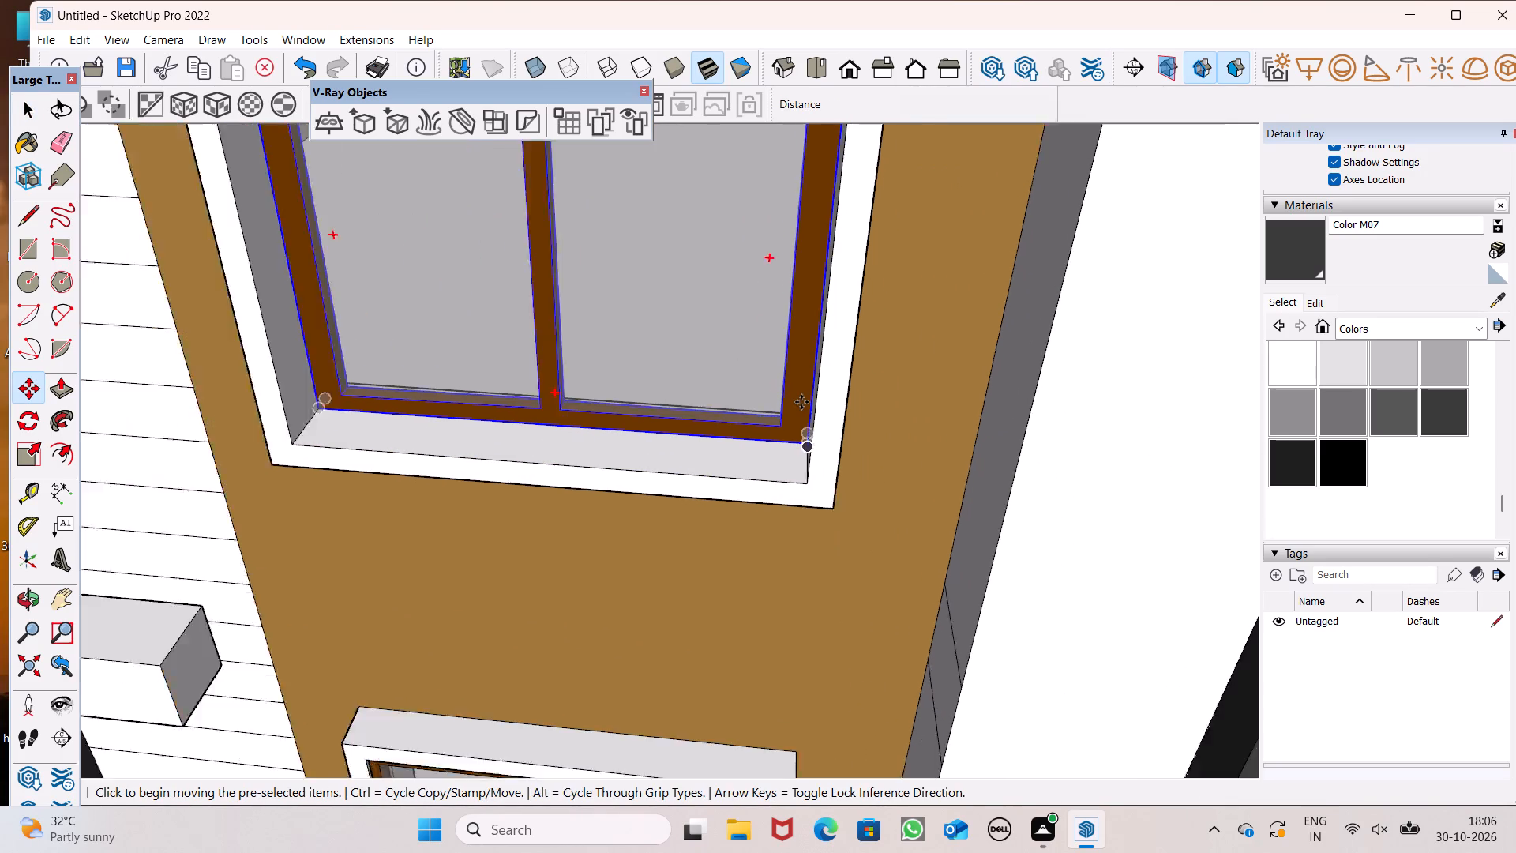
{"action": "scroll", "coordinate": [801, 402], "scroll_direction": "down", "scroll_amount": 3}
{"action": "key", "text": "space"}
Delete the plain brown frames from the three lower small windows of the ochre front strip.
{"action": "scroll", "coordinate": [752, 359], "scroll_direction": "down", "scroll_amount": 5}
{"action": "middle_click_drag", "start_coordinate": [742, 366], "coordinate": [737, 264]}
{"action": "scroll", "coordinate": [741, 323], "scroll_direction": "up", "scroll_amount": 1}
{"action": "scroll", "coordinate": [731, 260], "scroll_direction": "down", "scroll_amount": 4}
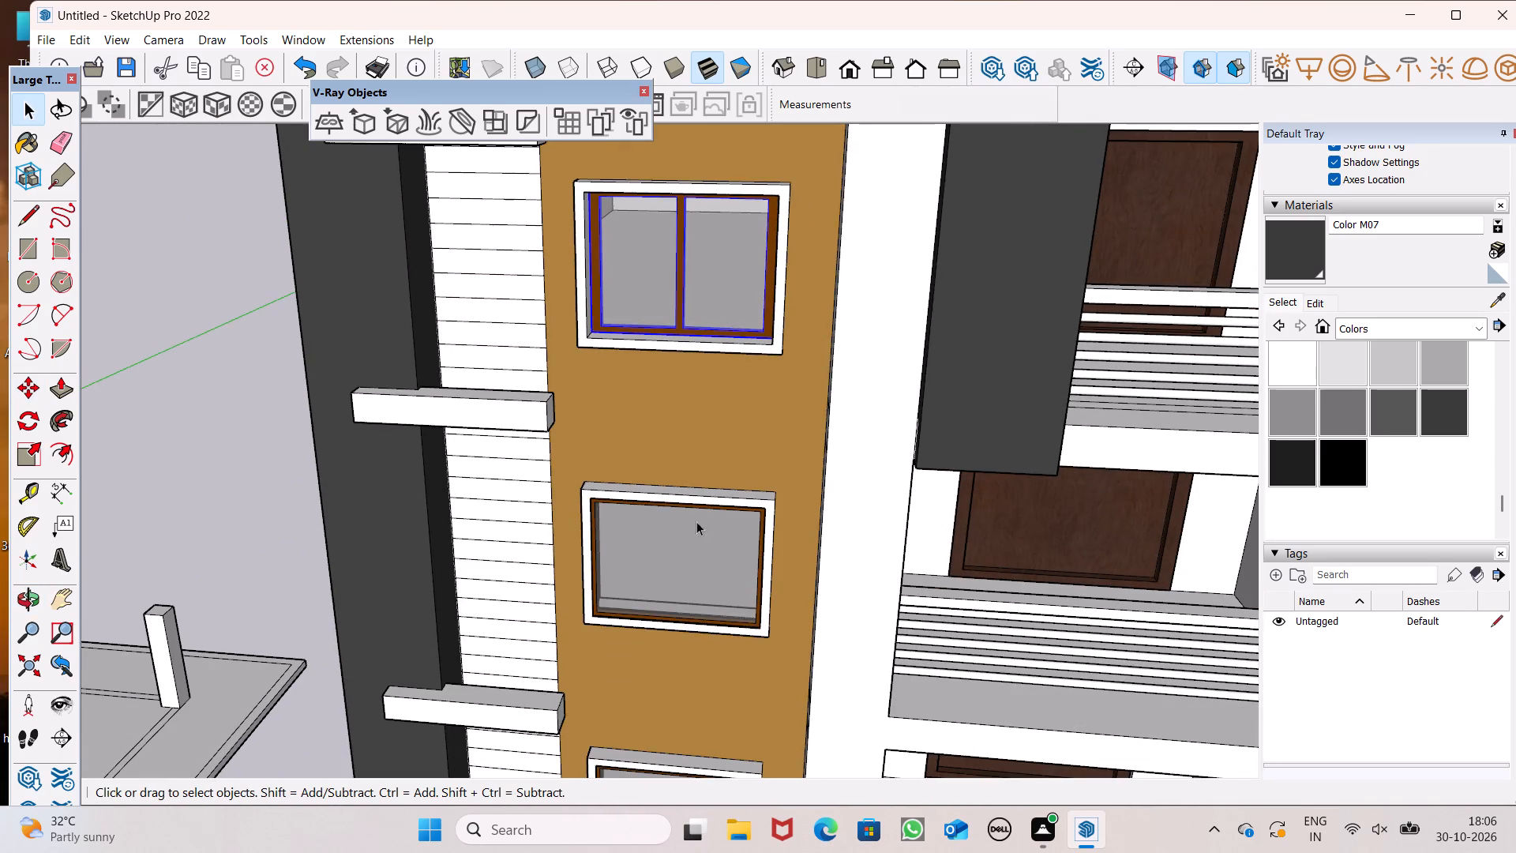
{"action": "left_click", "coordinate": [699, 553]}
{"action": "key", "text": "BackSpace"}
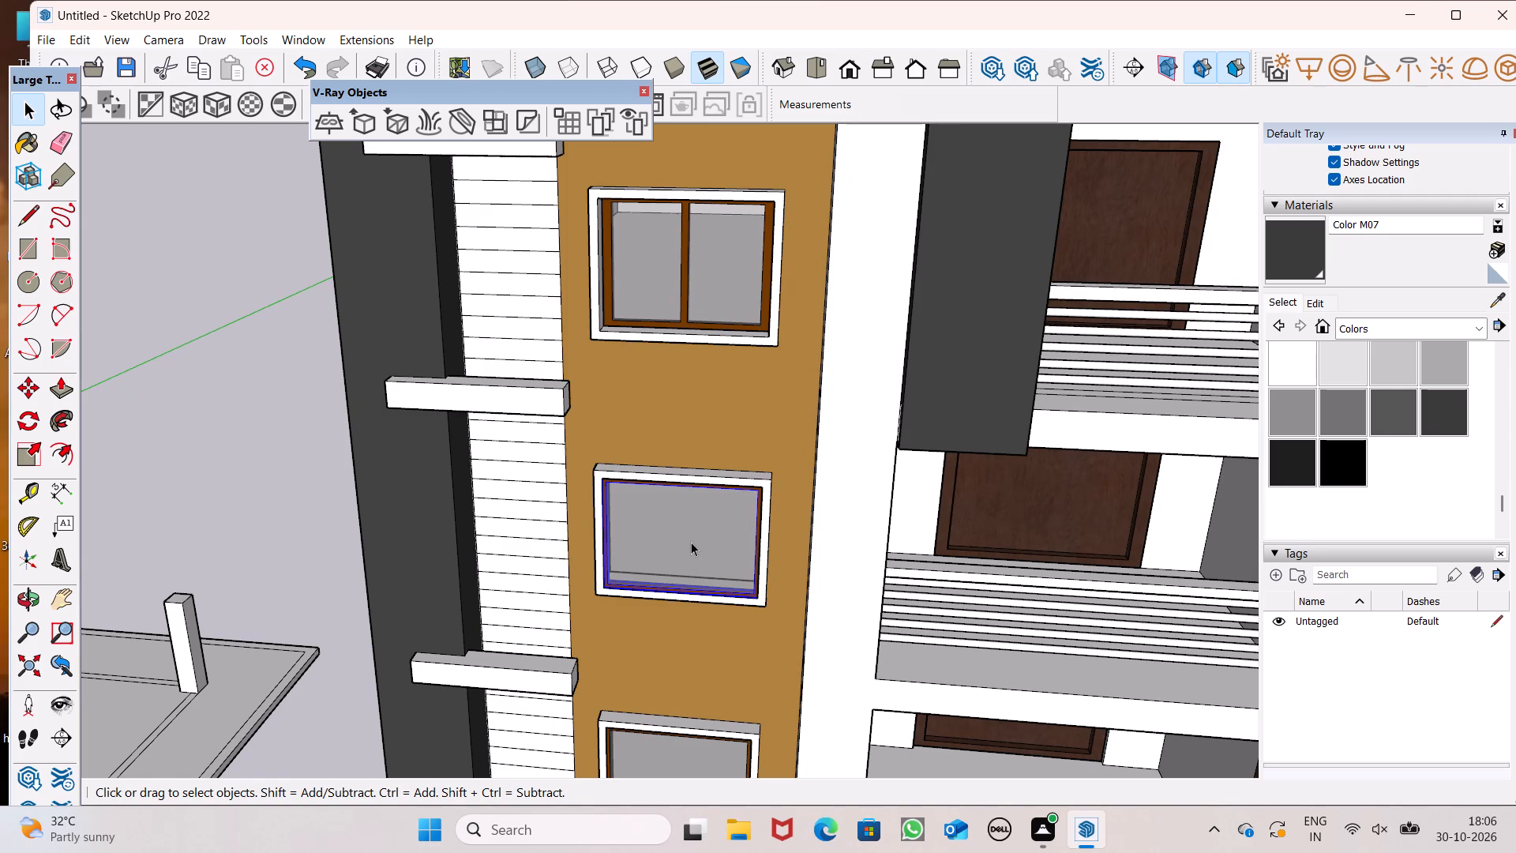
{"action": "key", "text": "Delete"}
{"action": "scroll", "coordinate": [665, 428], "scroll_direction": "down", "scroll_amount": 8}
{"action": "scroll", "coordinate": [672, 590], "scroll_direction": "up", "scroll_amount": 4}
{"action": "left_click", "coordinate": [673, 583]}
{"action": "key", "text": "Delete"}
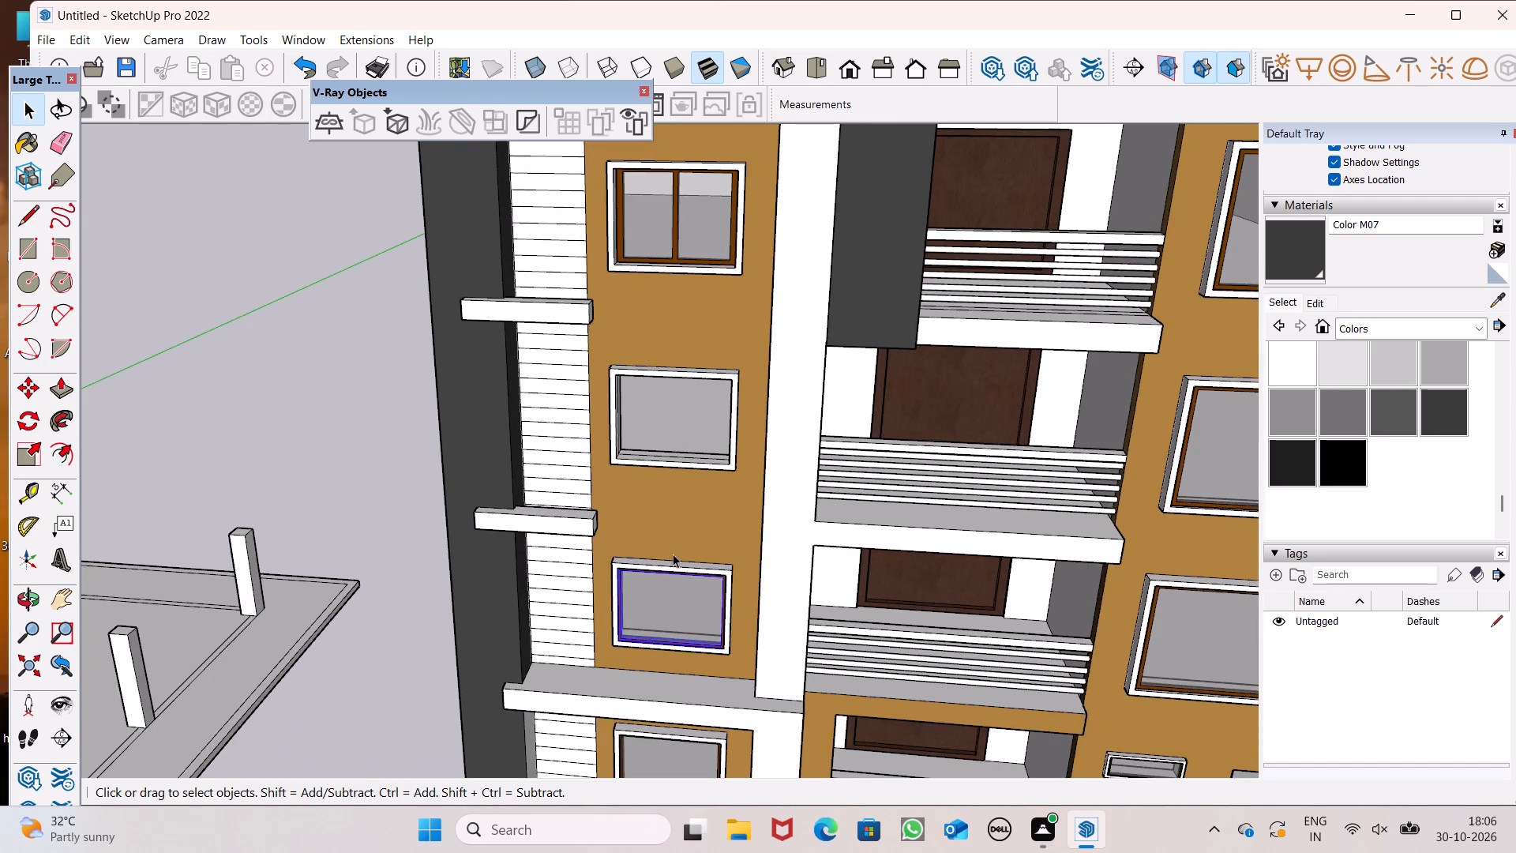
{"action": "scroll", "coordinate": [685, 449], "scroll_direction": "down", "scroll_amount": 7}
{"action": "middle_click_drag", "start_coordinate": [683, 589], "coordinate": [688, 488]}
{"action": "scroll", "coordinate": [688, 488], "scroll_direction": "up", "scroll_amount": 1}
{"action": "left_click", "coordinate": [692, 643]}
{"action": "key", "text": "Delete"}
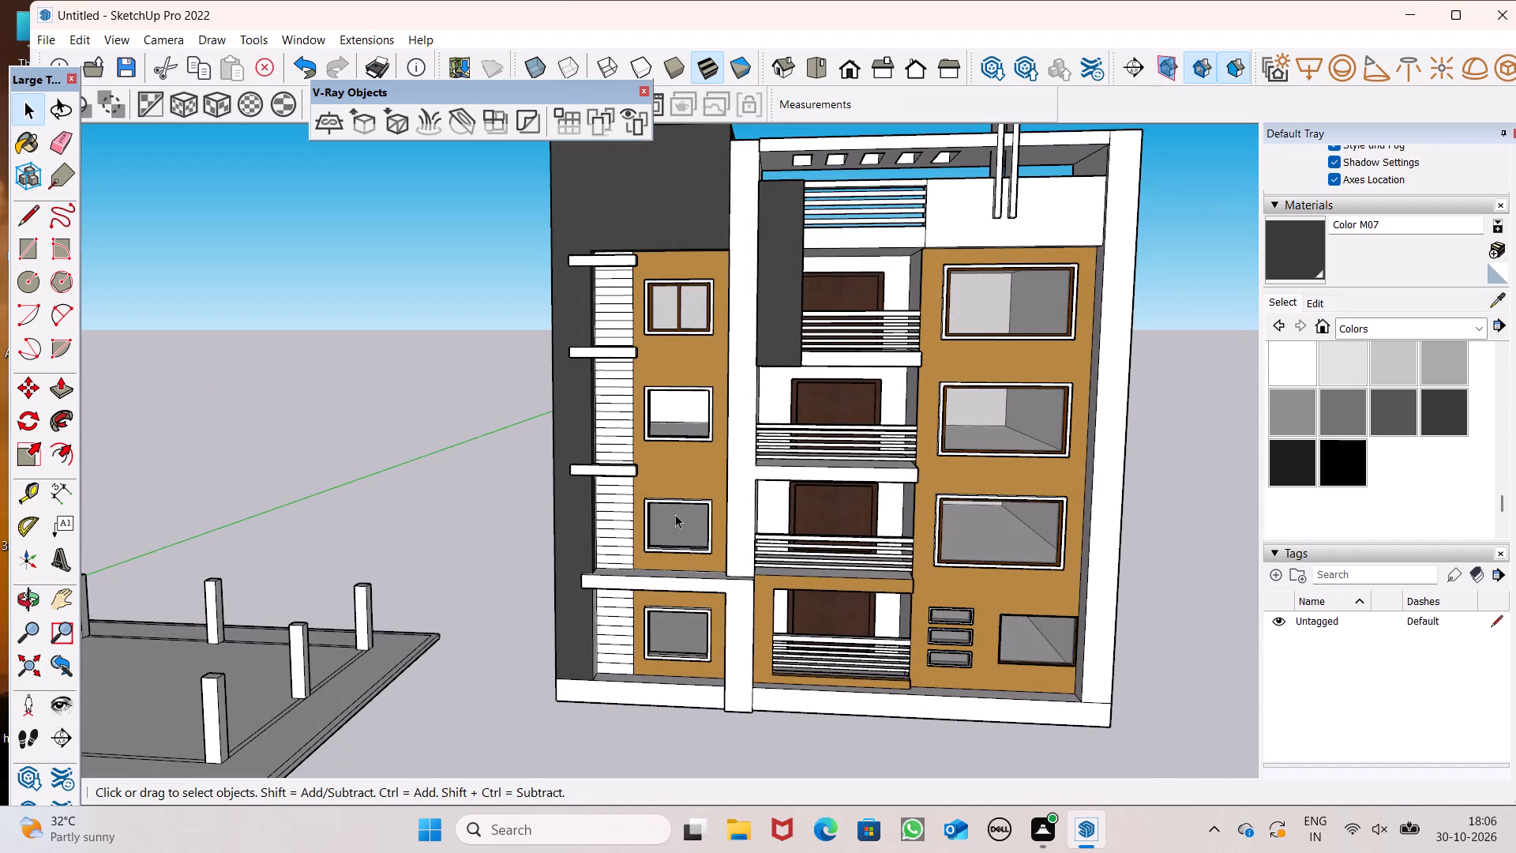
Copy the recessed two-pane frame from the topmost window straight down into the second opening of the ochre strip.
{"action": "scroll", "coordinate": [675, 510], "scroll_direction": "down", "scroll_amount": 1}
{"action": "middle_click_drag", "start_coordinate": [677, 556], "coordinate": [681, 695]}
{"action": "scroll", "coordinate": [705, 397], "scroll_direction": "up", "scroll_amount": 7}
{"action": "left_click", "coordinate": [650, 323]}
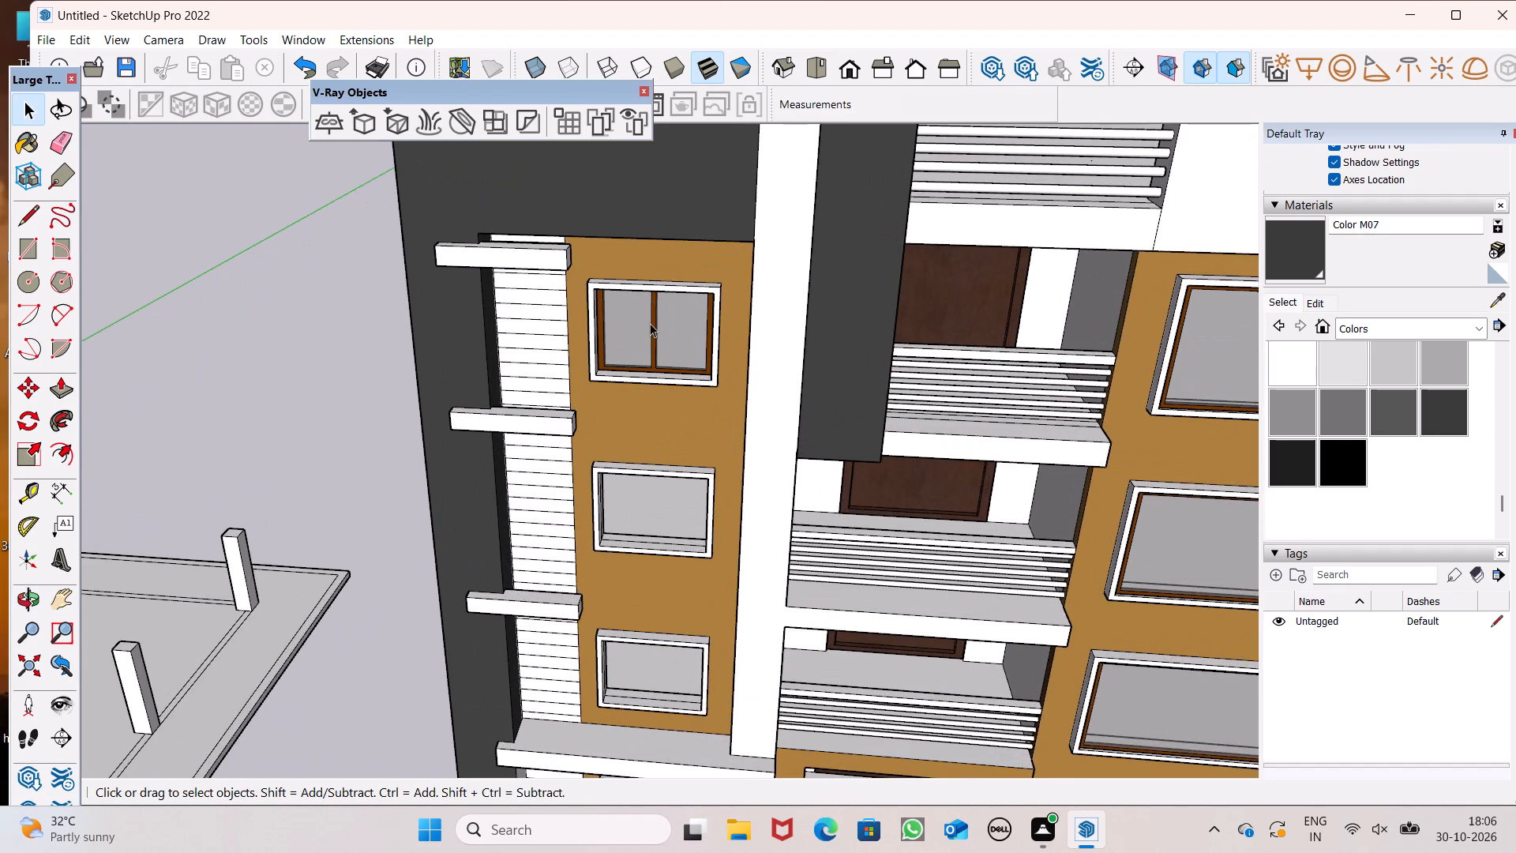
{"action": "scroll", "coordinate": [659, 415], "scroll_direction": "up", "scroll_amount": 1}
{"action": "middle_click_drag", "start_coordinate": [659, 415], "coordinate": [667, 505]}
{"action": "scroll", "coordinate": [657, 381], "scroll_direction": "up", "scroll_amount": 3}
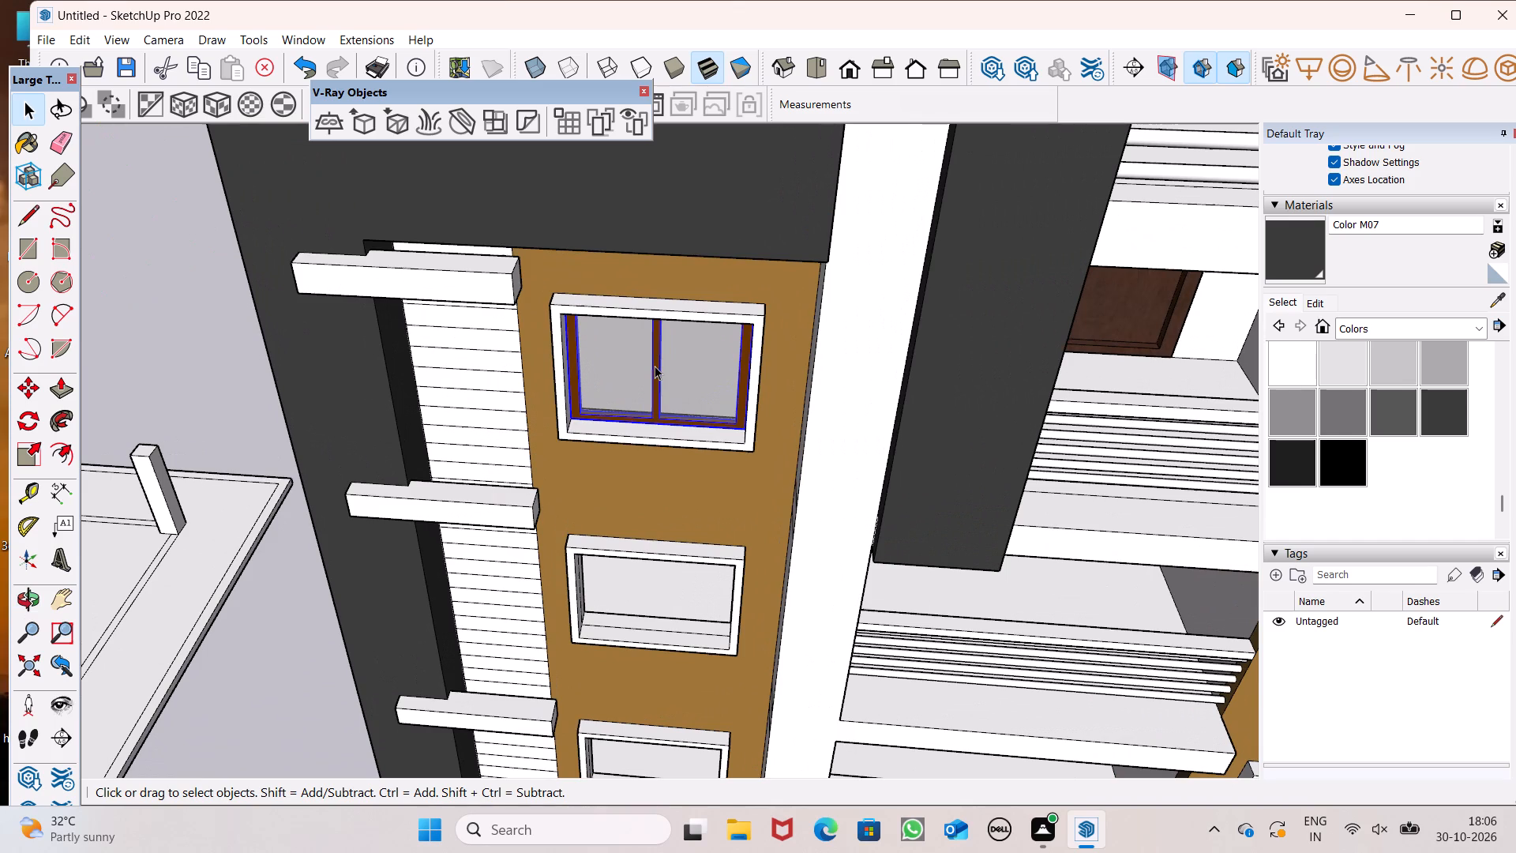
{"action": "key", "text": "m"}
{"action": "key", "text": "Return"}
{"action": "scroll", "coordinate": [741, 441], "scroll_direction": "up", "scroll_amount": 2}
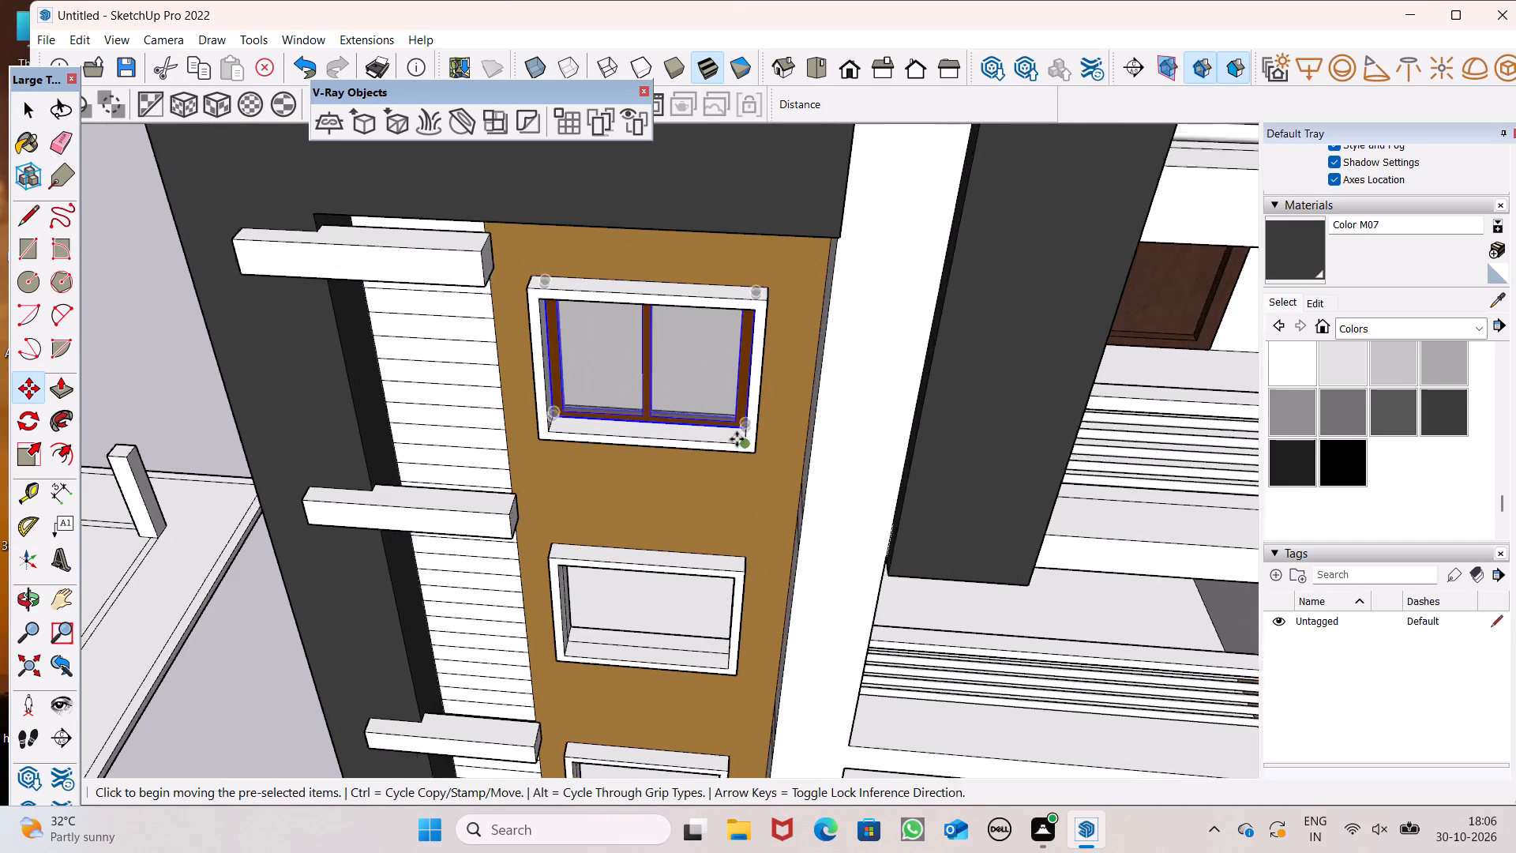
{"action": "scroll", "coordinate": [737, 439], "scroll_direction": "up", "scroll_amount": 2}
{"action": "scroll", "coordinate": [764, 370], "scroll_direction": "down", "scroll_amount": 5}
{"action": "scroll", "coordinate": [744, 418], "scroll_direction": "up", "scroll_amount": 1}
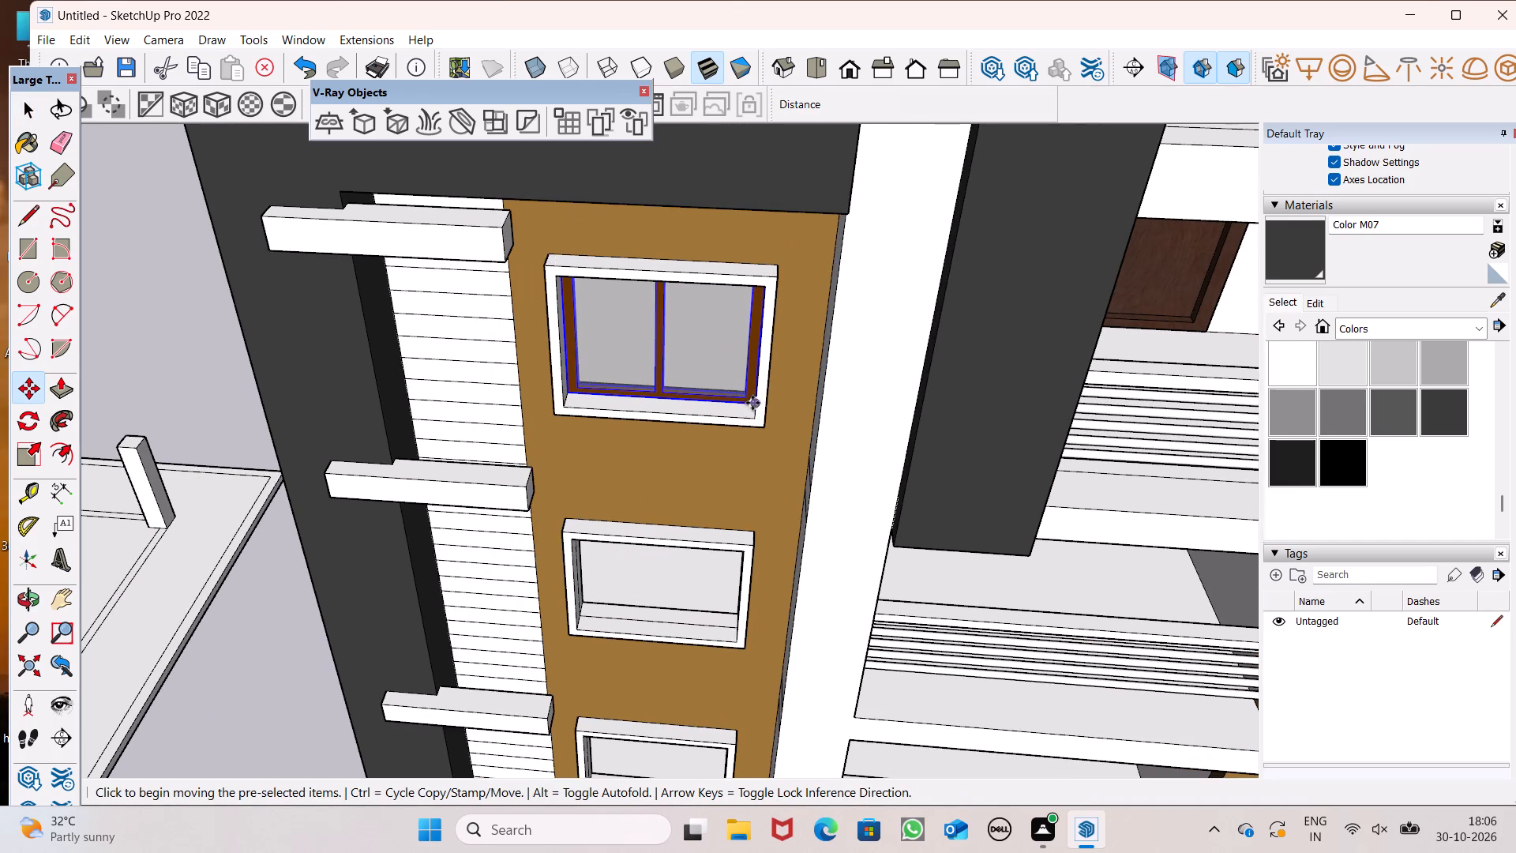
{"action": "left_click_drag", "start_coordinate": [752, 403], "coordinate": [731, 630]}
Copy the two-pane frame from the second window down about 11' into the third opening, above the white ledge.
{"action": "middle_click_drag", "start_coordinate": [725, 646], "coordinate": [741, 503]}
{"action": "scroll", "coordinate": [741, 503], "scroll_direction": "up", "scroll_amount": 1}
{"action": "scroll", "coordinate": [756, 473], "scroll_direction": "down", "scroll_amount": 7}
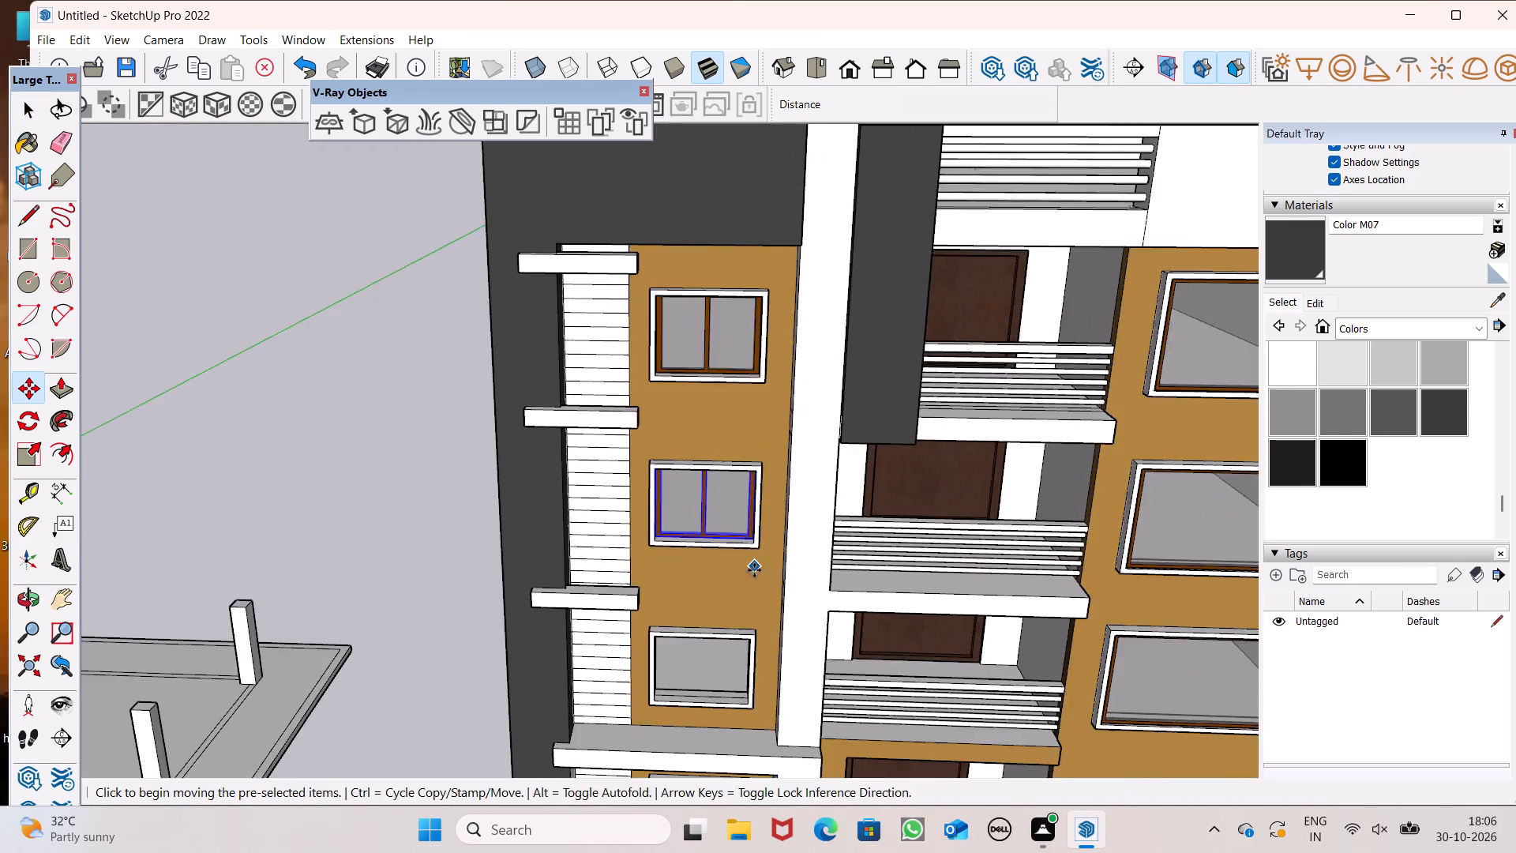
{"action": "middle_click_drag", "start_coordinate": [754, 570], "coordinate": [718, 396]}
{"action": "scroll", "coordinate": [722, 369], "scroll_direction": "down", "scroll_amount": 5}
{"action": "middle_click_drag", "start_coordinate": [726, 460], "coordinate": [754, 679]}
{"action": "scroll", "coordinate": [731, 542], "scroll_direction": "up", "scroll_amount": 5}
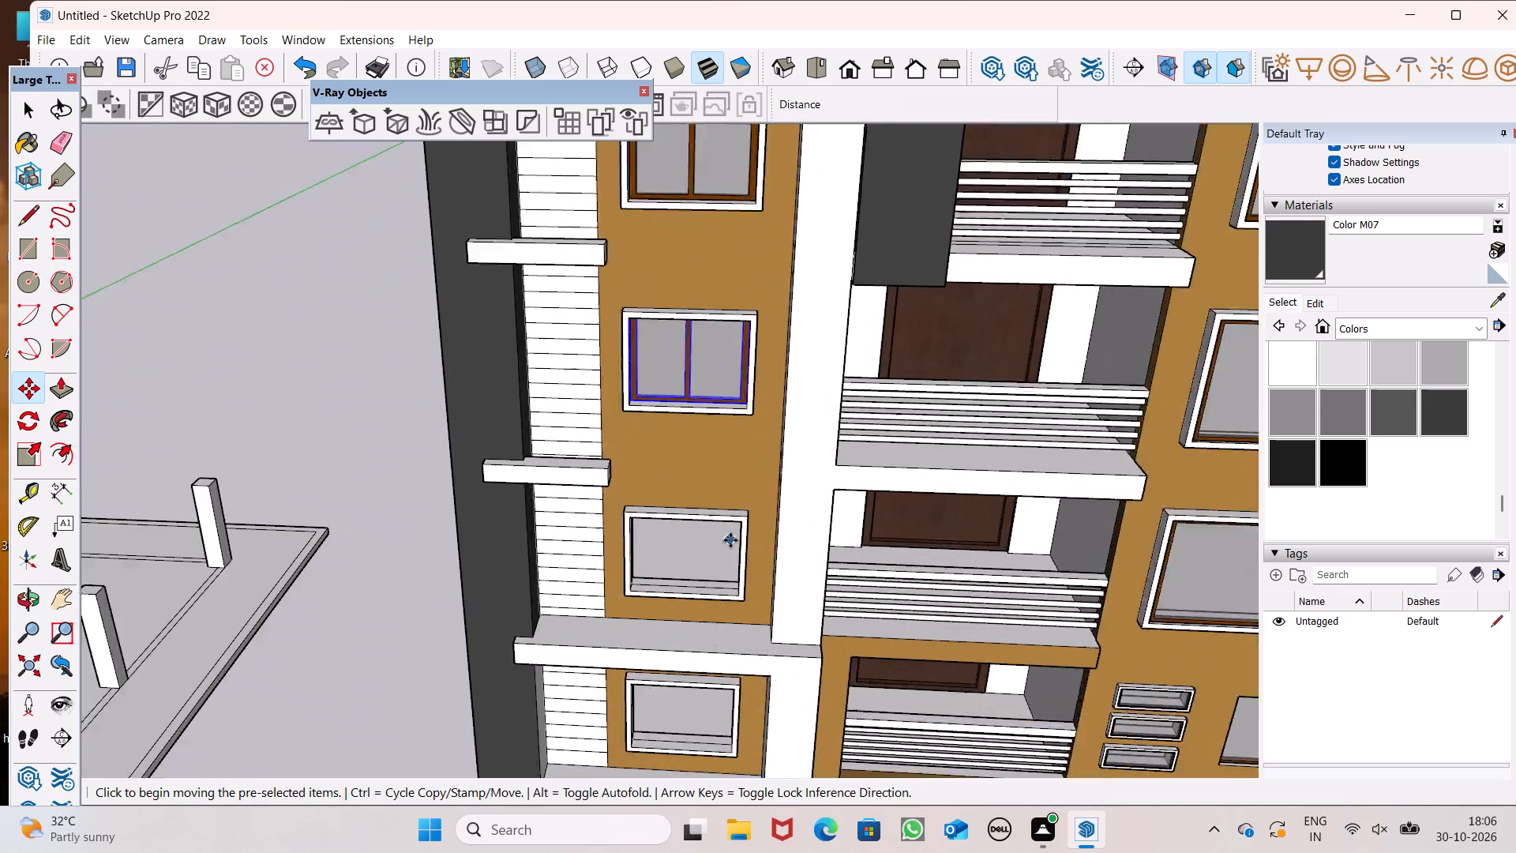
{"action": "scroll", "coordinate": [730, 540], "scroll_direction": "up", "scroll_amount": 2}
{"action": "left_click_drag", "start_coordinate": [746, 356], "coordinate": [749, 356]}
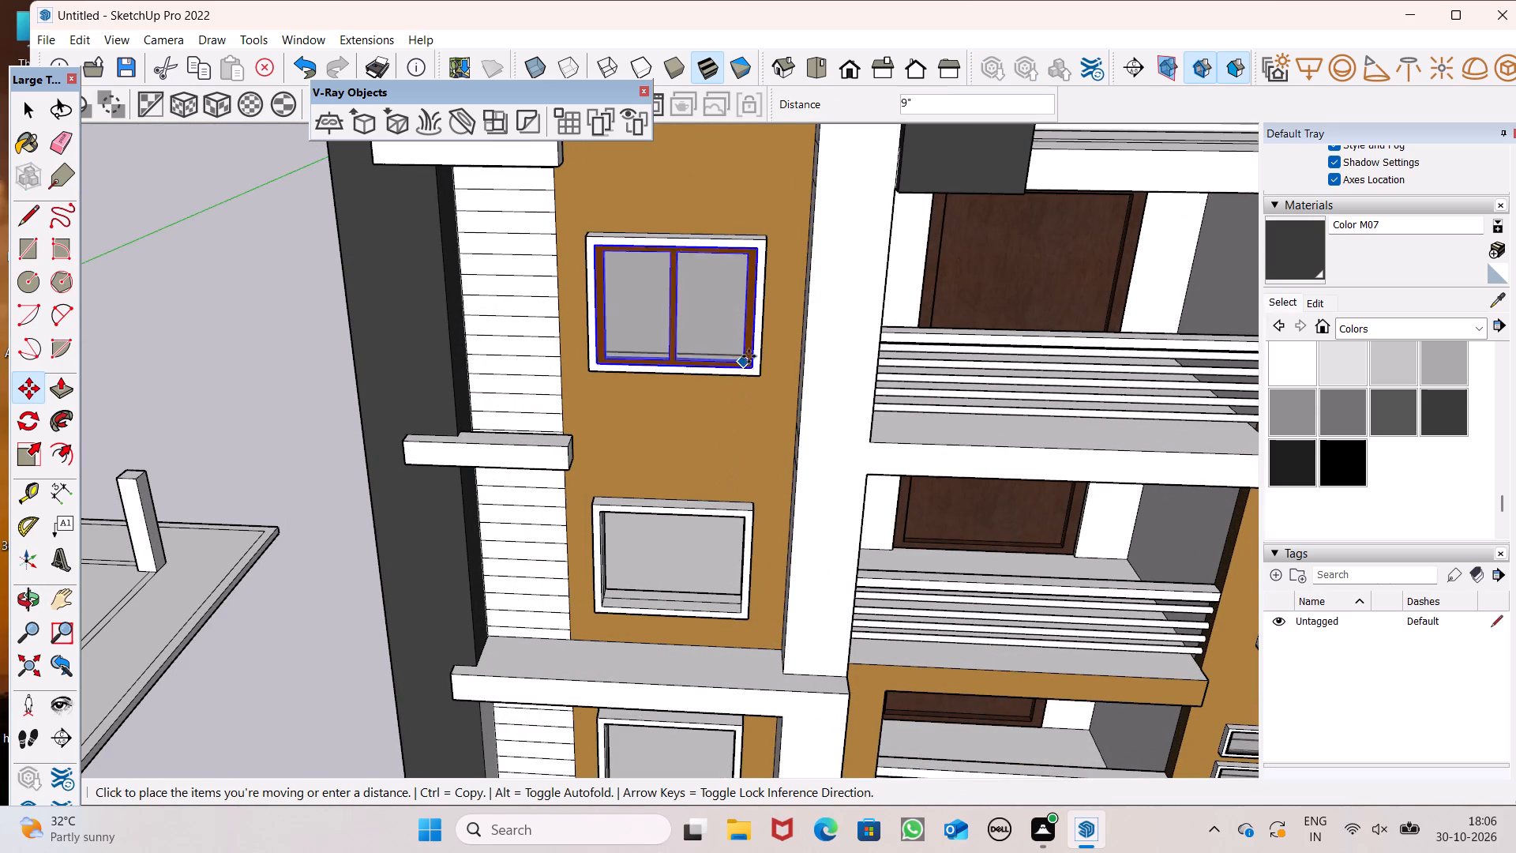
{"action": "left_click_drag", "start_coordinate": [749, 356], "coordinate": [741, 597]}
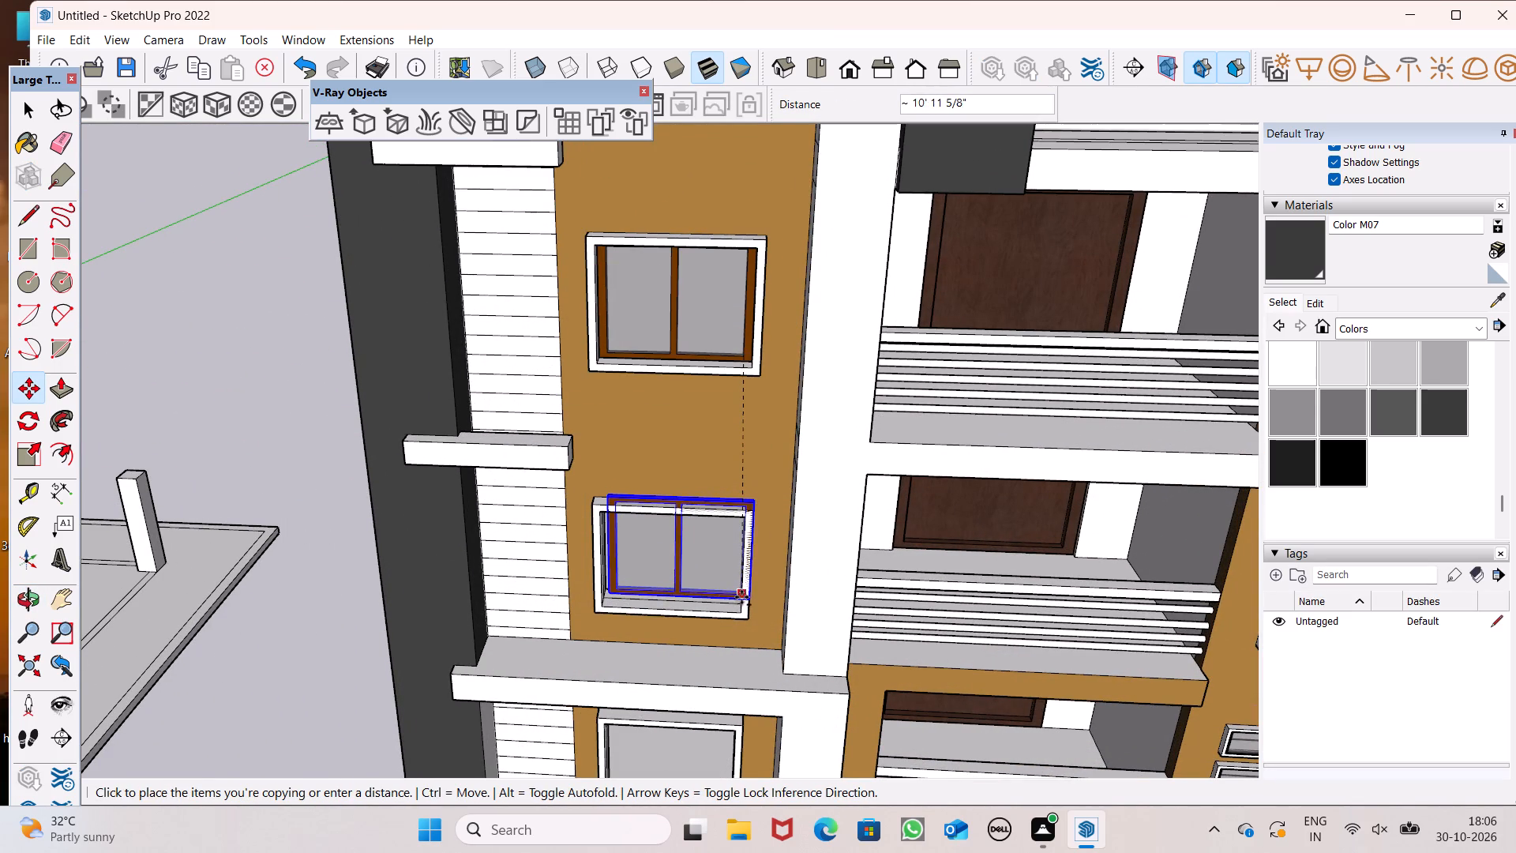
{"action": "left_click_drag", "start_coordinate": [741, 597], "coordinate": [734, 599]}
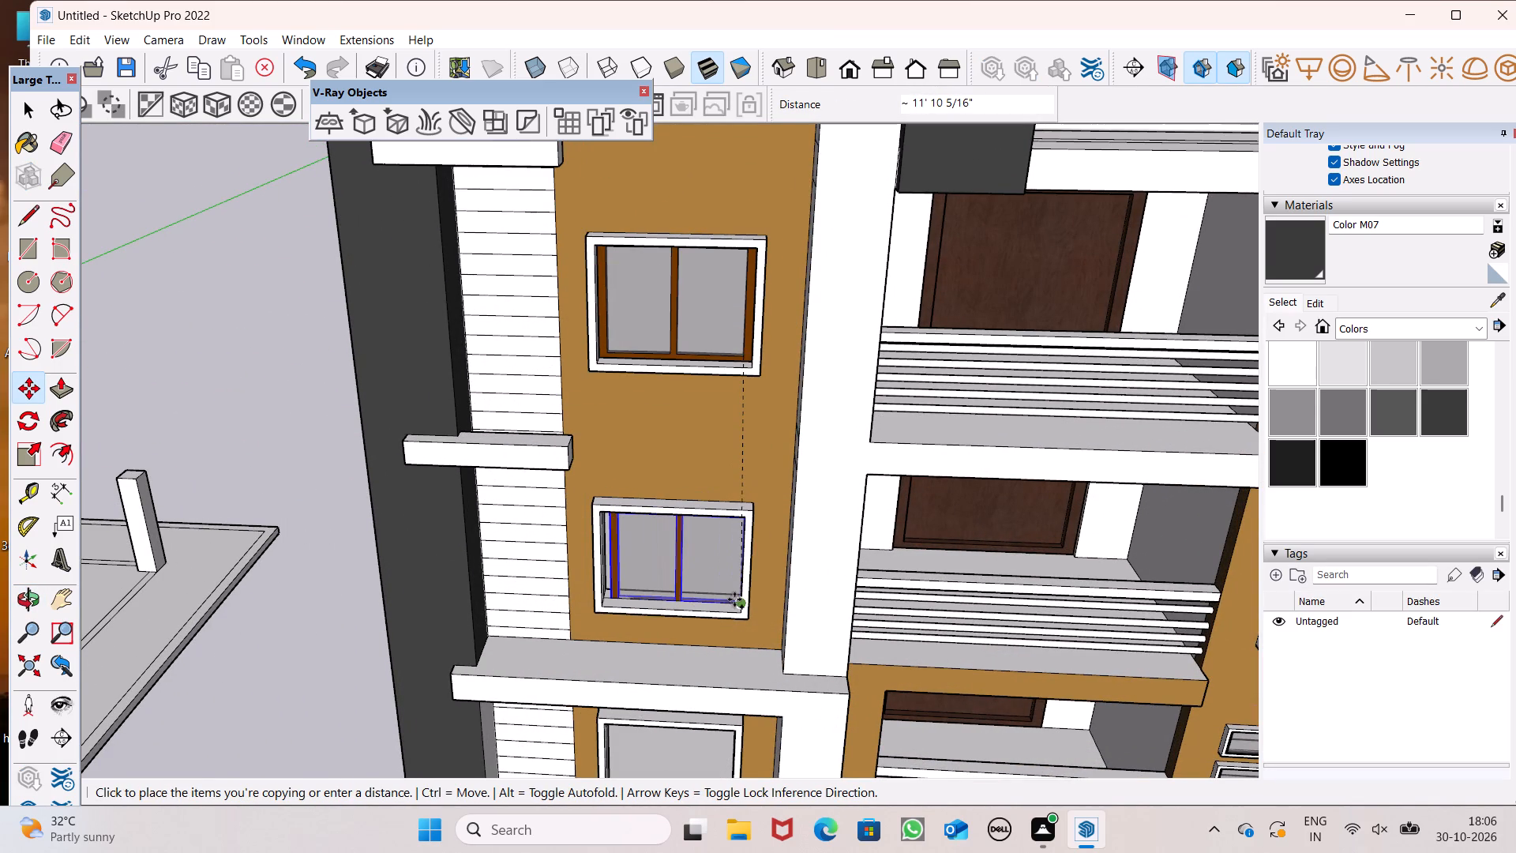
{"action": "left_click_drag", "start_coordinate": [734, 599], "coordinate": [723, 596]}
Shift the frame in the third opening slightly from its lower corner beside the white column to seat it in the opening.
{"action": "middle_click_drag", "start_coordinate": [724, 607], "coordinate": [743, 506]}
{"action": "scroll", "coordinate": [743, 510], "scroll_direction": "up", "scroll_amount": 9}
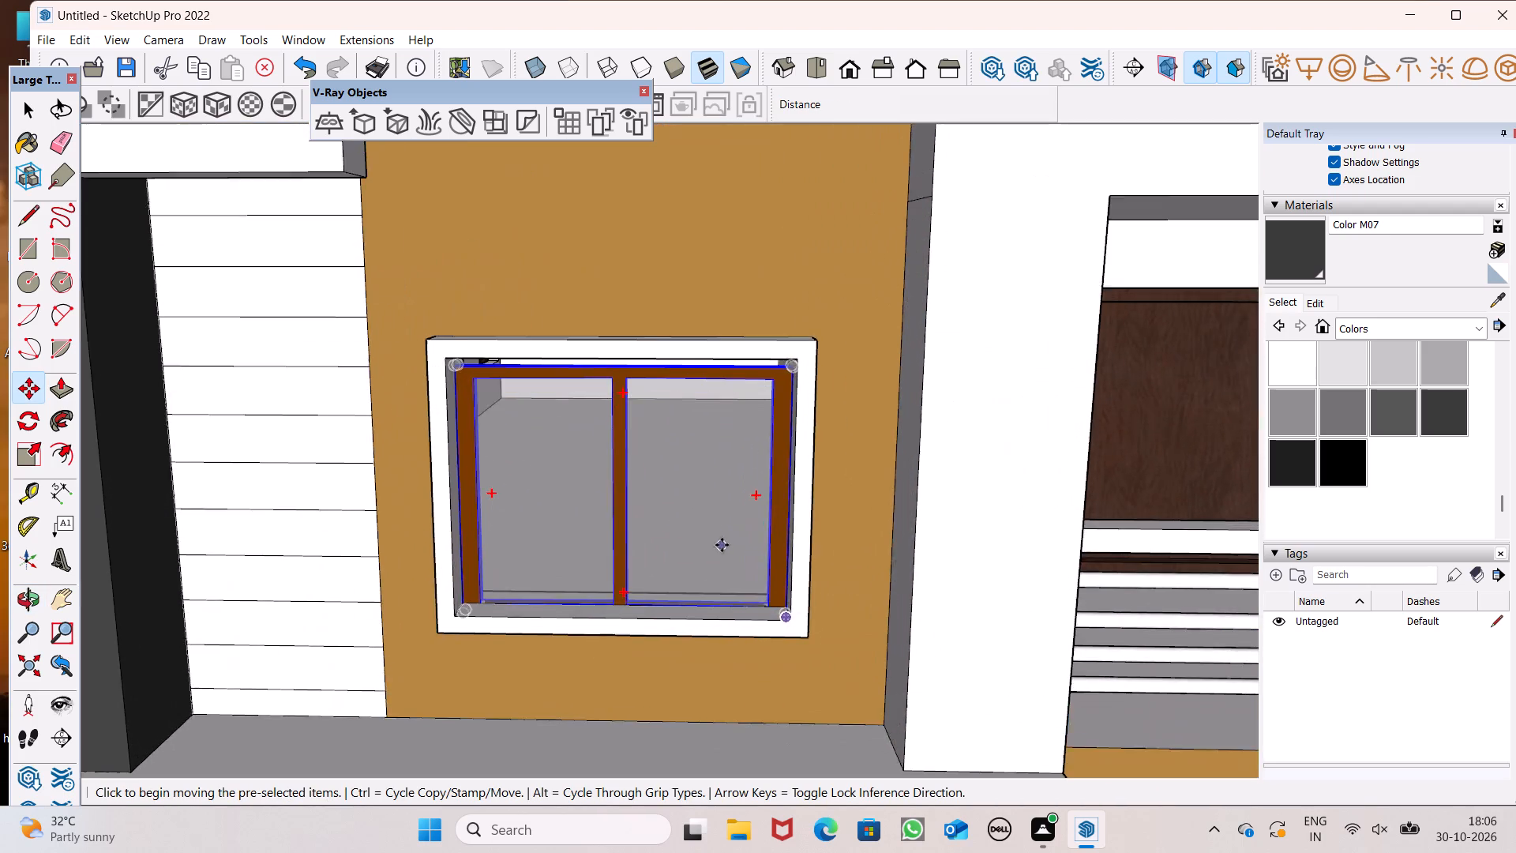
{"action": "scroll", "coordinate": [741, 577], "scroll_direction": "up", "scroll_amount": 1}
{"action": "middle_click_drag", "start_coordinate": [743, 582], "coordinate": [745, 628]}
{"action": "scroll", "coordinate": [766, 640], "scroll_direction": "up", "scroll_amount": 4}
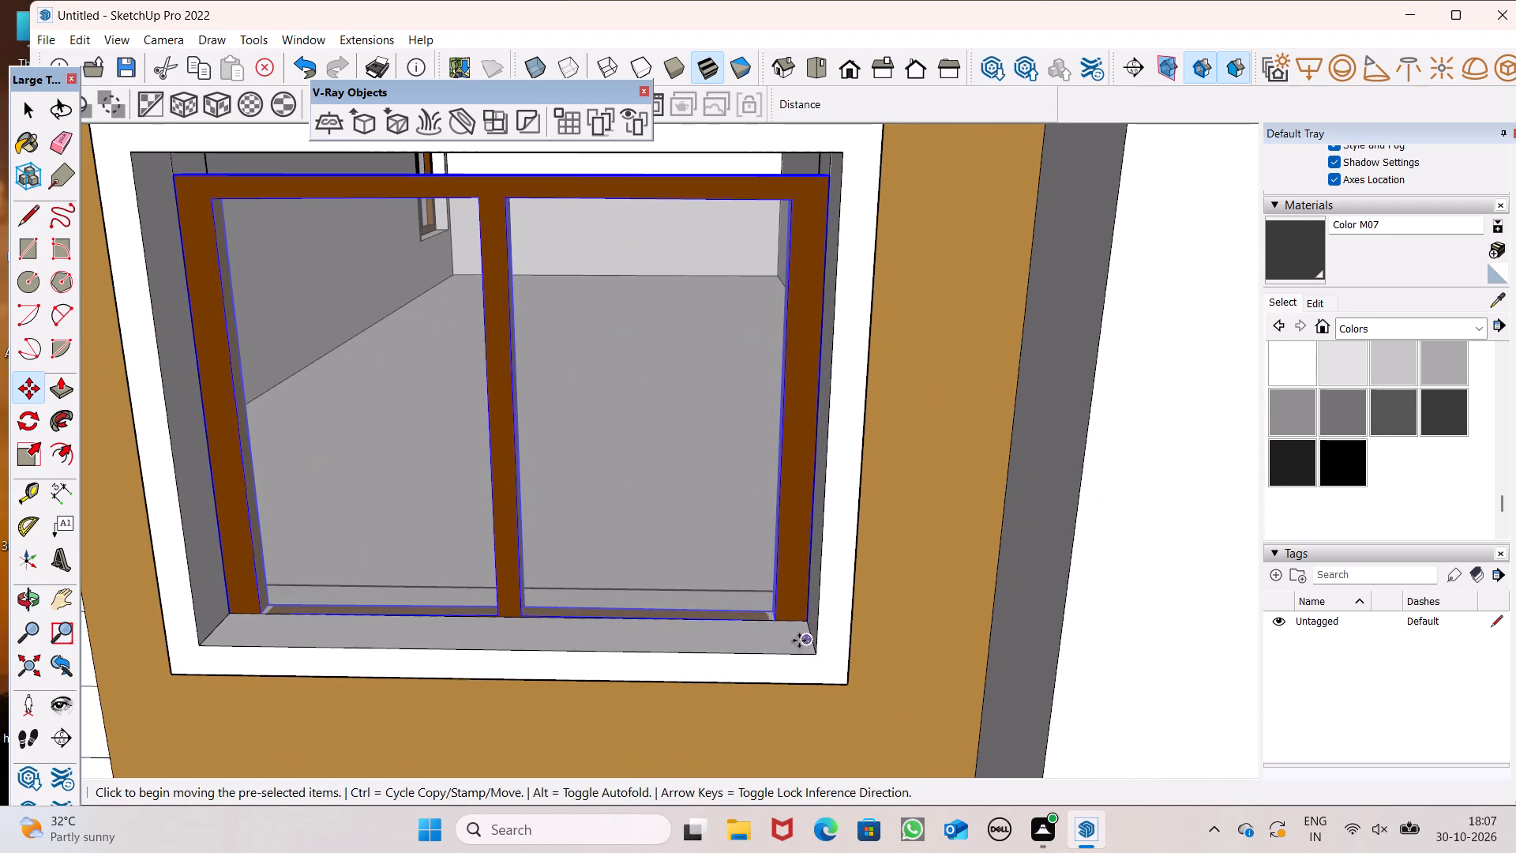
{"action": "left_click_drag", "start_coordinate": [803, 641], "coordinate": [803, 623]}
{"action": "scroll", "coordinate": [781, 510], "scroll_direction": "down", "scroll_amount": 6}
{"action": "middle_click_drag", "start_coordinate": [777, 496], "coordinate": [780, 395]}
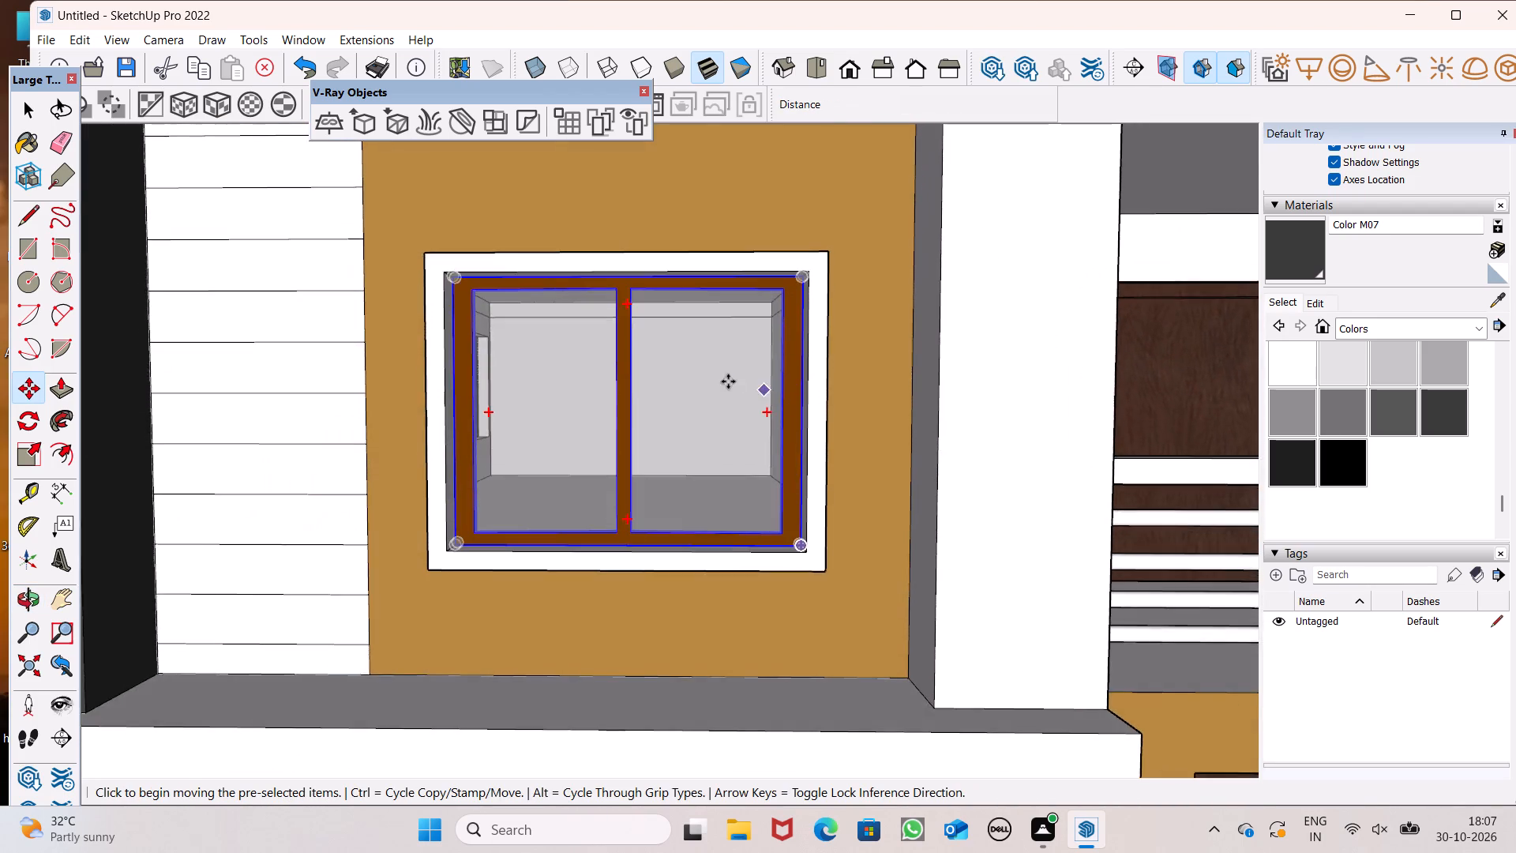
{"action": "scroll", "coordinate": [692, 353], "scroll_direction": "down", "scroll_amount": 16}
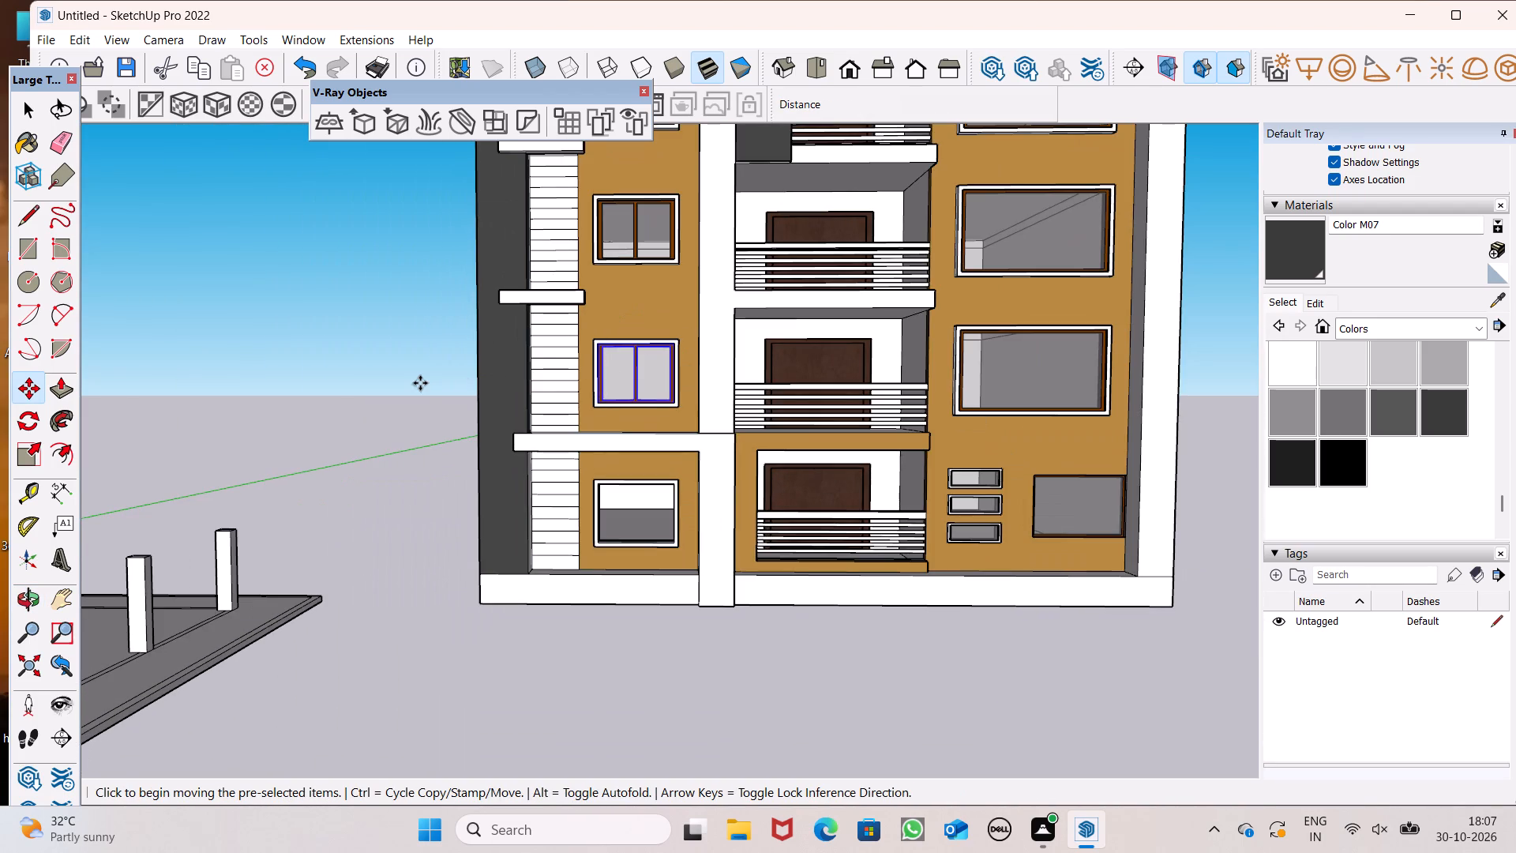
{"action": "key", "text": "space"}
{"action": "left_click", "coordinate": [419, 382]}
Copy the two-pane frame from the third window down into the ground-floor opening of the ochre strip.
{"action": "scroll", "coordinate": [741, 447], "scroll_direction": "down", "scroll_amount": 1}
{"action": "middle_click_drag", "start_coordinate": [748, 475], "coordinate": [745, 585]}
{"action": "scroll", "coordinate": [659, 475], "scroll_direction": "up", "scroll_amount": 6}
{"action": "left_click", "coordinate": [618, 376]}
{"action": "scroll", "coordinate": [617, 375], "scroll_direction": "down", "scroll_amount": 1}
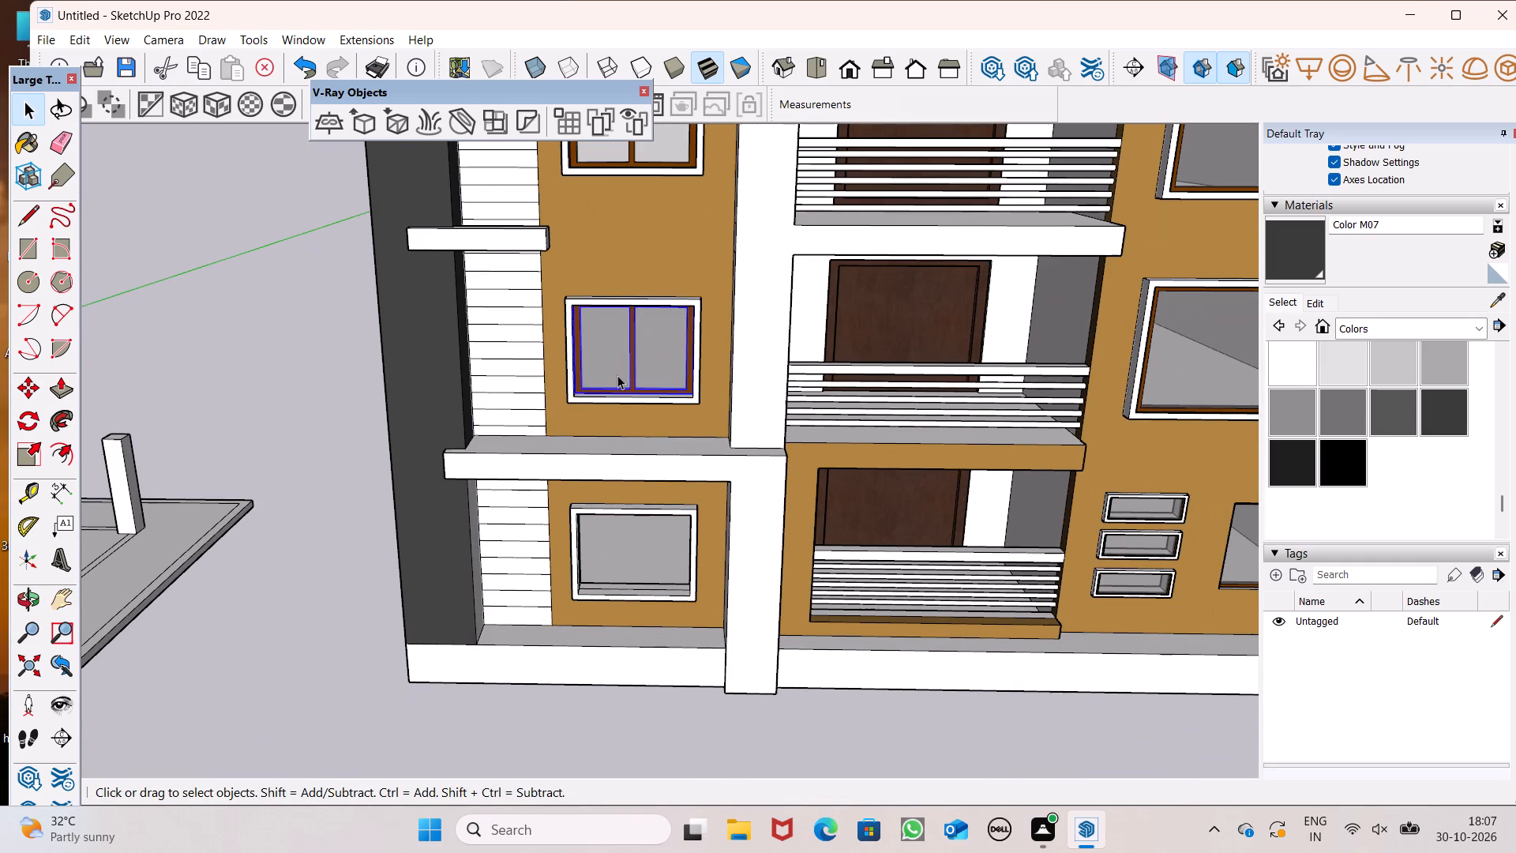
{"action": "key", "text": "m"}
{"action": "key", "text": "Return"}
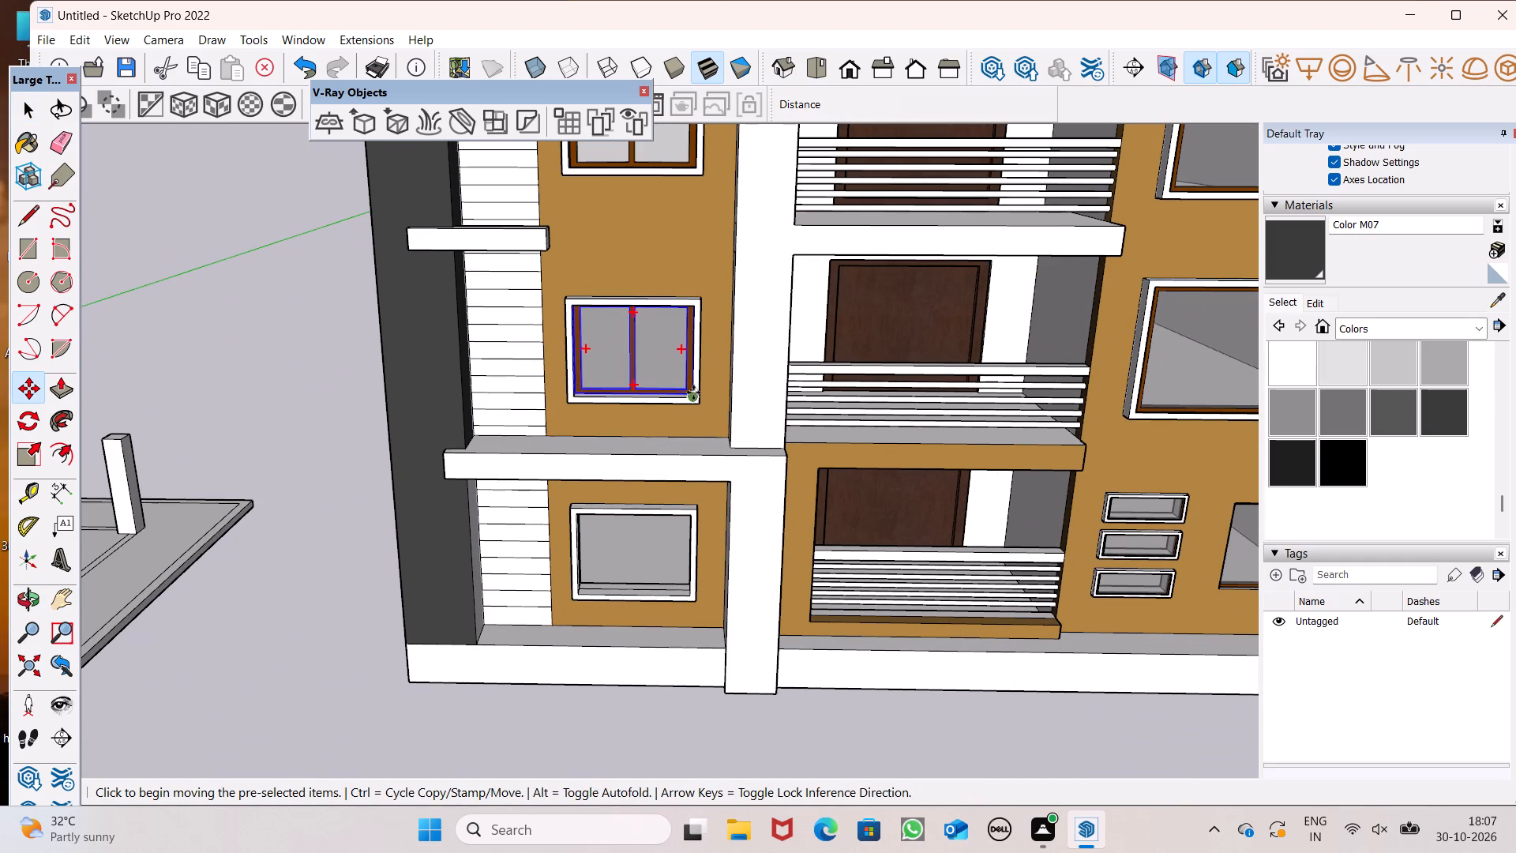
{"action": "left_click_drag", "start_coordinate": [694, 397], "coordinate": [677, 593]}
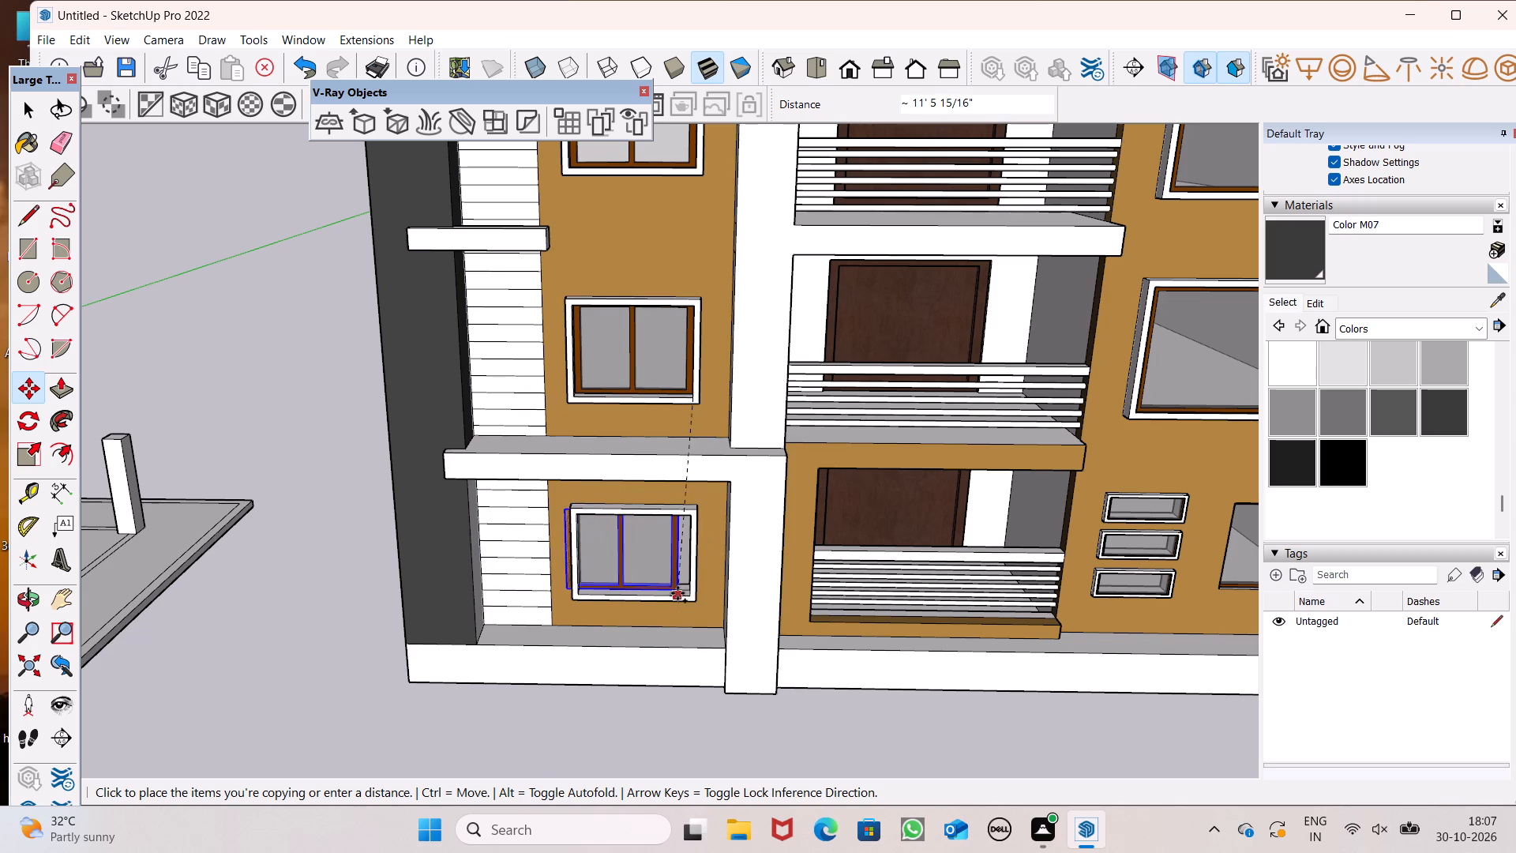
{"action": "left_click_drag", "start_coordinate": [677, 593], "coordinate": [683, 592]}
{"action": "scroll", "coordinate": [677, 590], "scroll_direction": "up", "scroll_amount": 16}
{"action": "scroll", "coordinate": [693, 504], "scroll_direction": "down", "scroll_amount": 6}
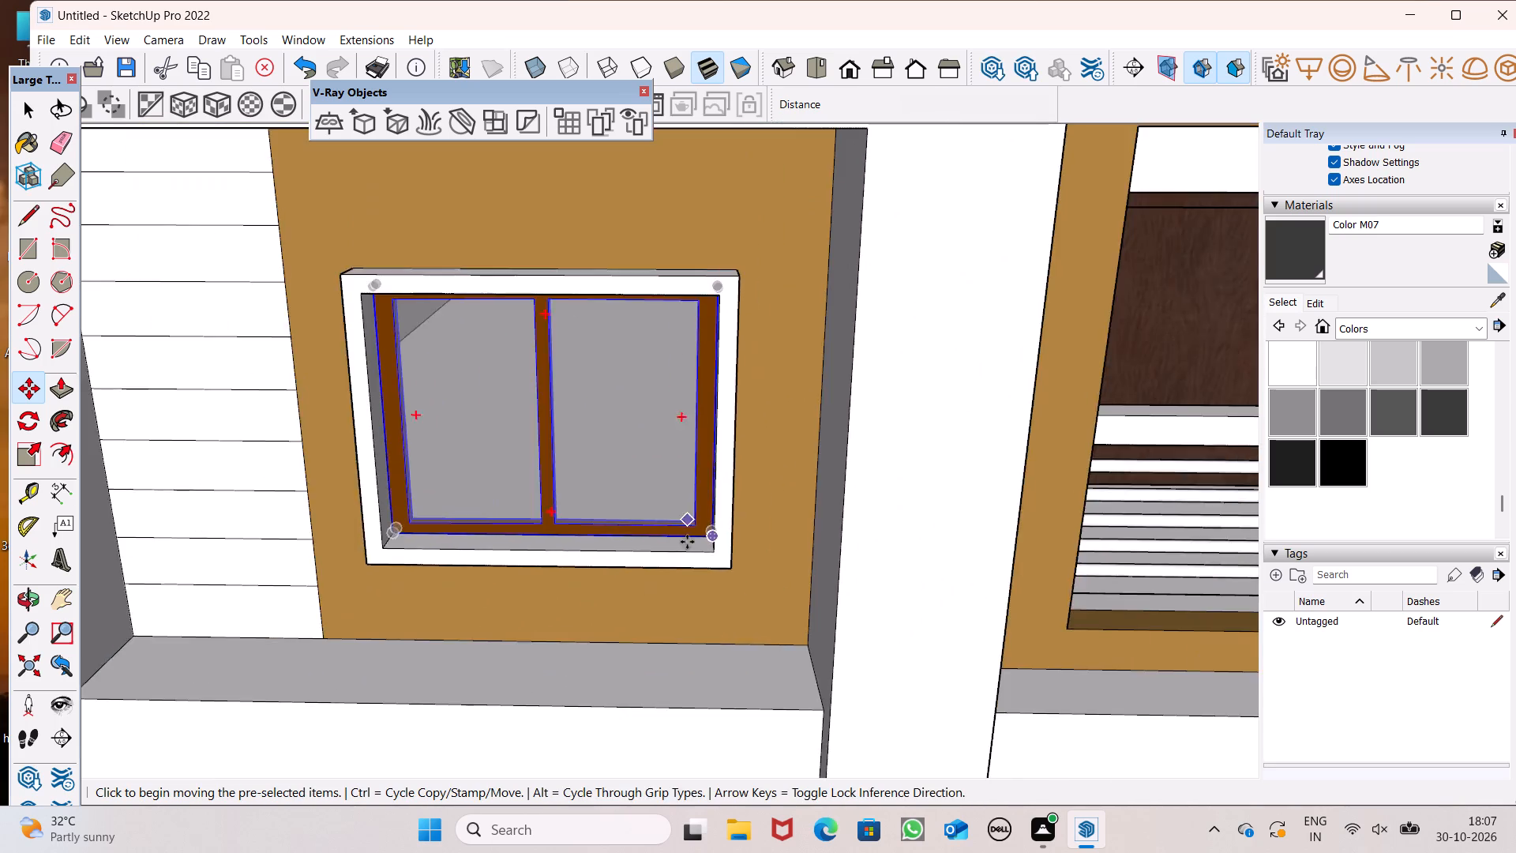
{"action": "middle_click_drag", "start_coordinate": [693, 554], "coordinate": [644, 325]}
{"action": "key", "text": "space"}
{"action": "scroll", "coordinate": [617, 317], "scroll_direction": "up", "scroll_amount": 1}
{"action": "scroll", "coordinate": [615, 316], "scroll_direction": "down", "scroll_amount": 8}
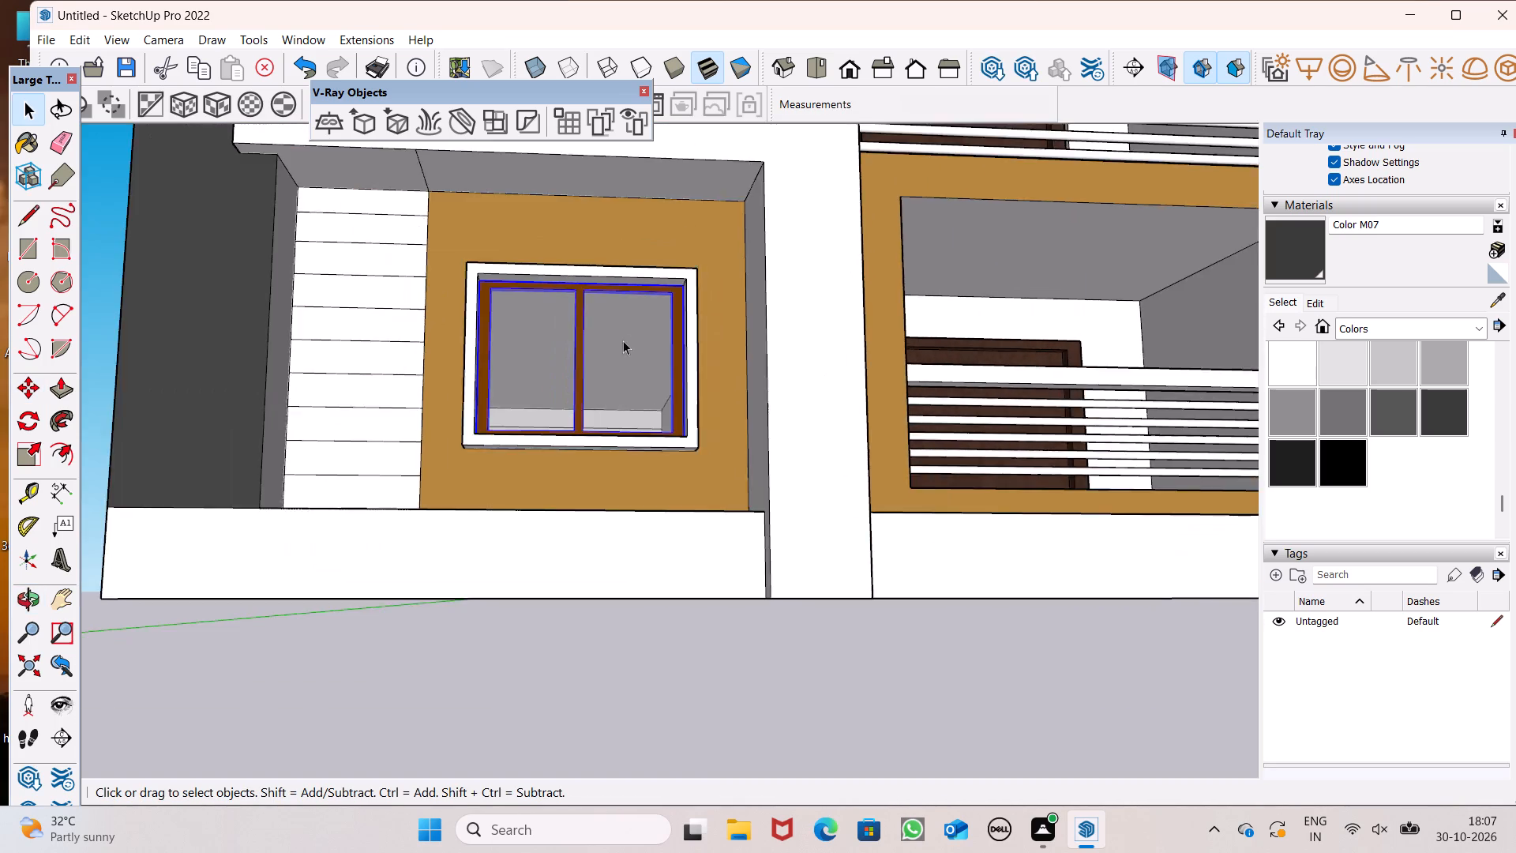
{"action": "scroll", "coordinate": [623, 340], "scroll_direction": "down", "scroll_amount": 4}
{"action": "left_click", "coordinate": [304, 327]}
{"action": "scroll", "coordinate": [595, 366], "scroll_direction": "down", "scroll_amount": 2}
Examine the lower storeys of the front facade from several angles.
{"action": "middle_click_drag", "start_coordinate": [677, 453], "coordinate": [659, 629]}
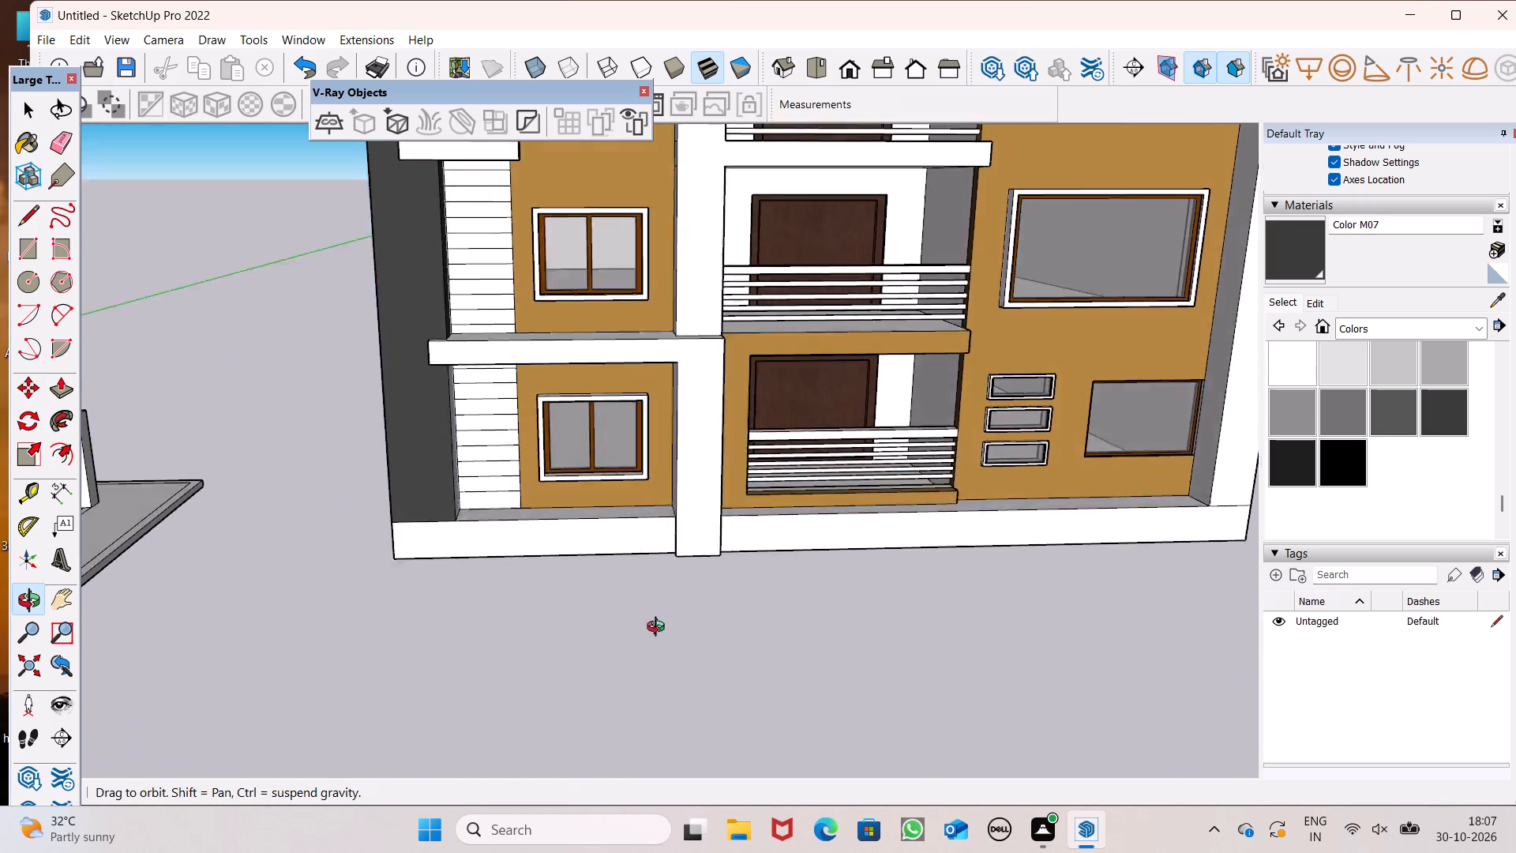
{"action": "middle_click_drag", "start_coordinate": [659, 629], "coordinate": [422, 555]}
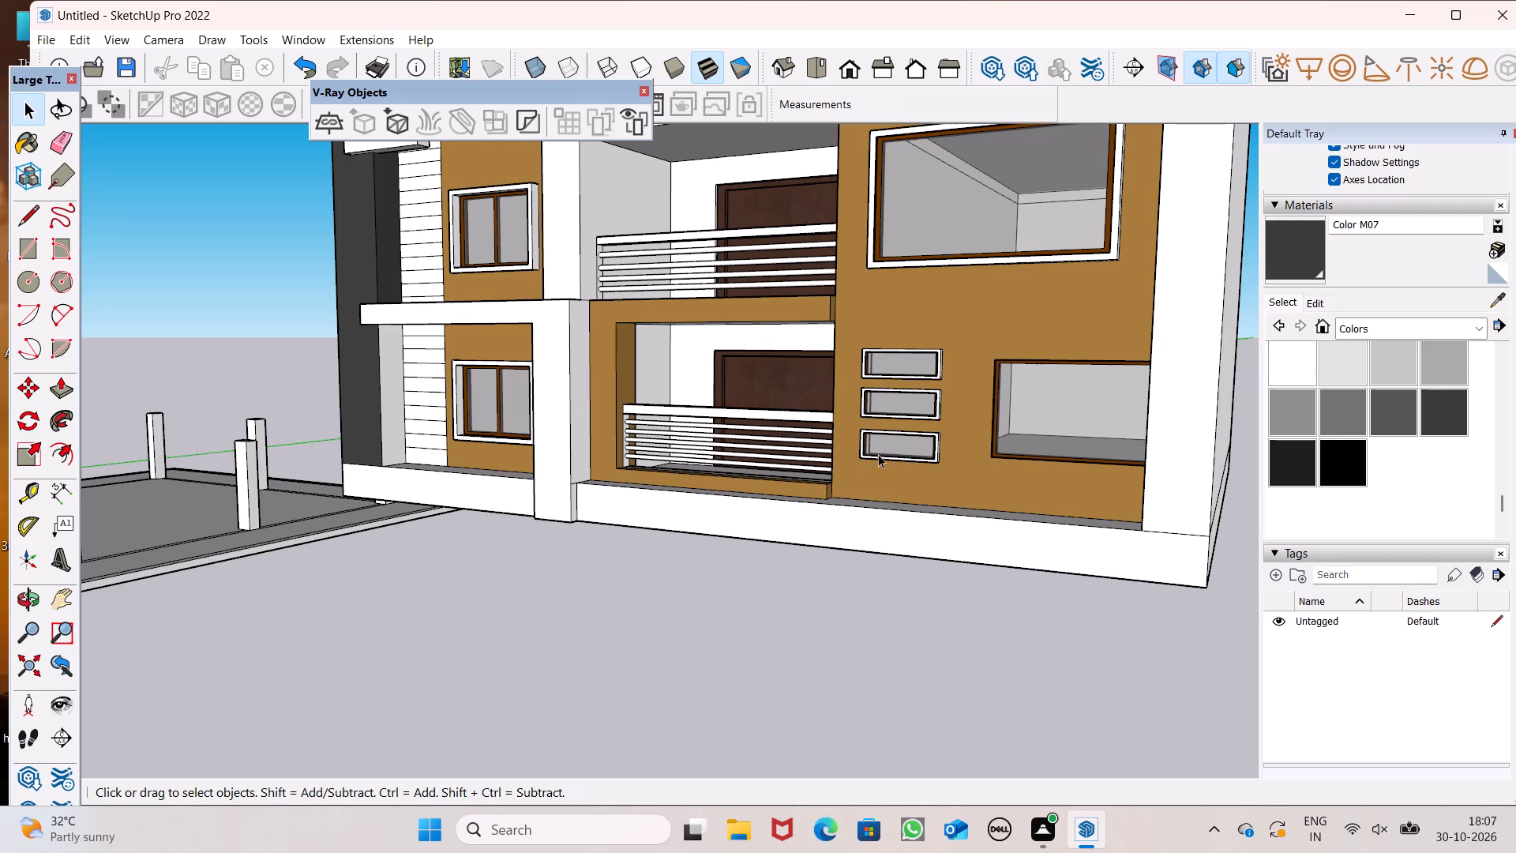
{"action": "scroll", "coordinate": [644, 430], "scroll_direction": "down", "scroll_amount": 3}
{"action": "middle_click_drag", "start_coordinate": [634, 465], "coordinate": [692, 532]}
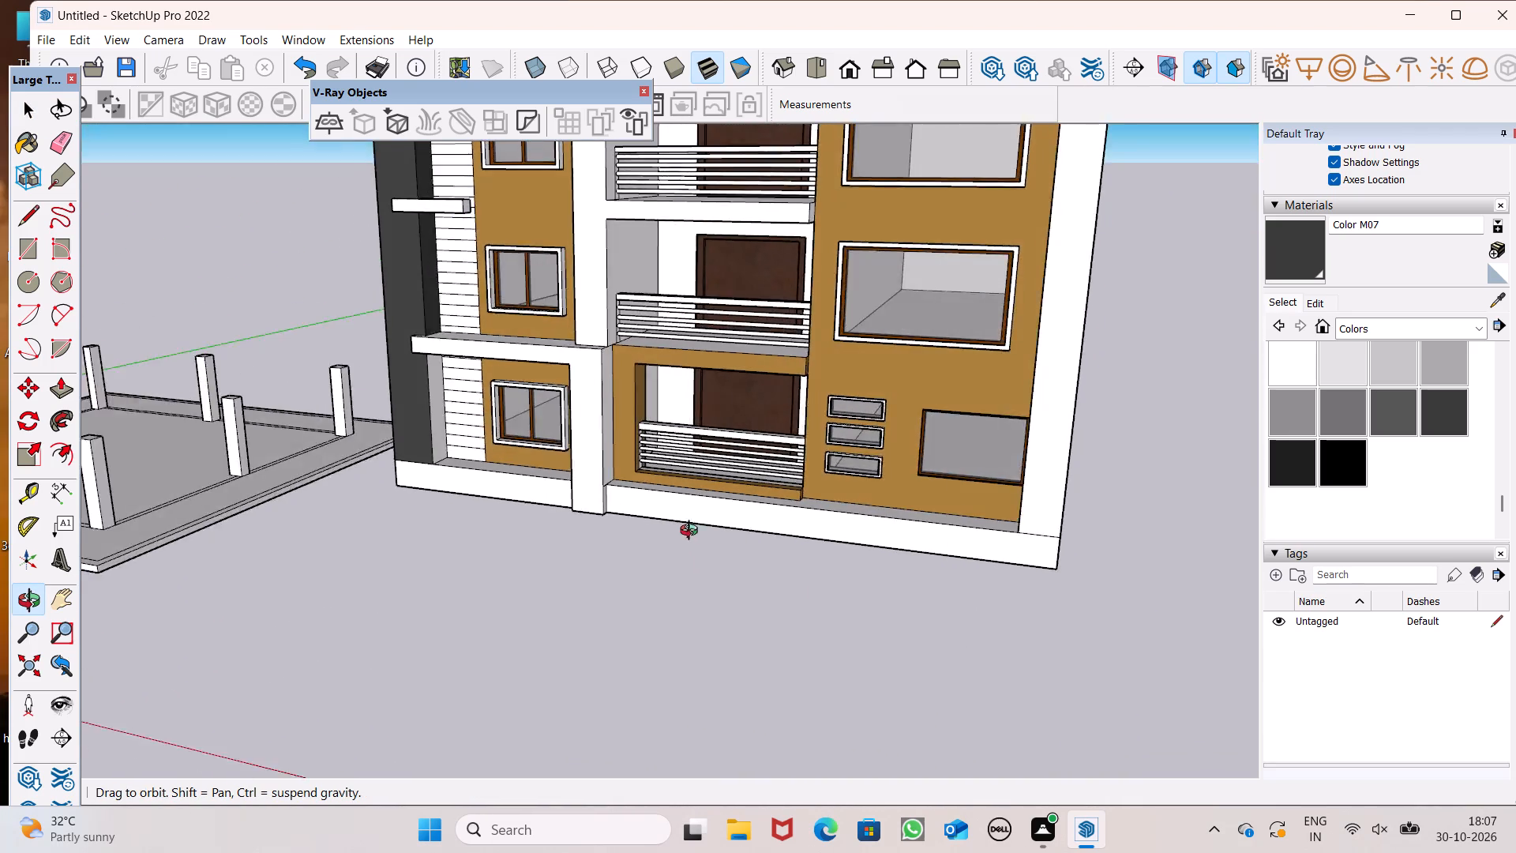
{"action": "middle_click_drag", "start_coordinate": [692, 532], "coordinate": [563, 517]}
{"action": "scroll", "coordinate": [576, 456], "scroll_direction": "up", "scroll_amount": 7}
{"action": "scroll", "coordinate": [679, 331], "scroll_direction": "down", "scroll_amount": 6}
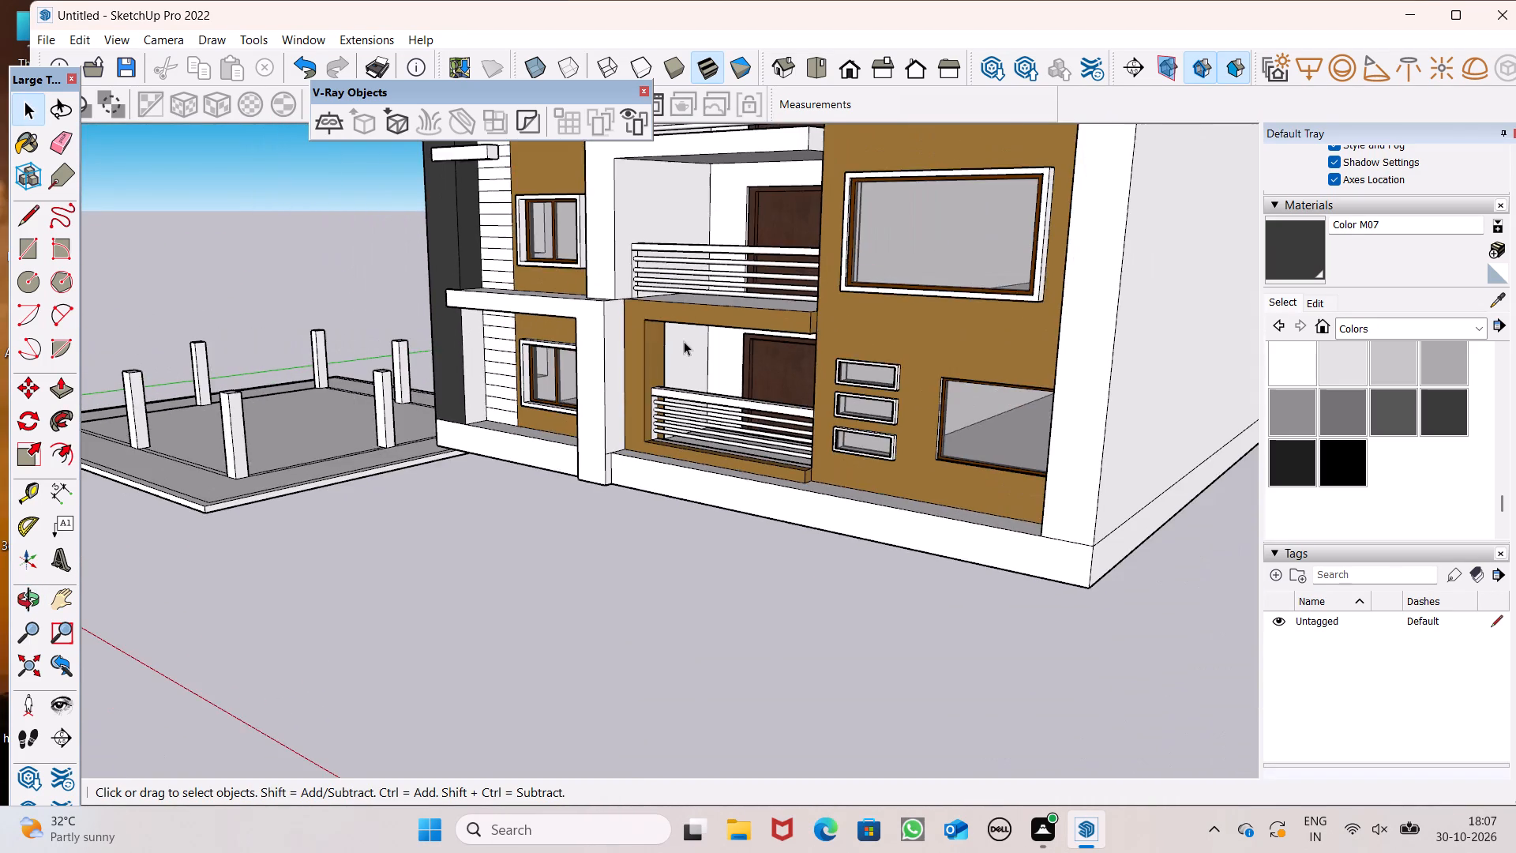
{"action": "scroll", "coordinate": [688, 349], "scroll_direction": "down", "scroll_amount": 2}
{"action": "middle_click_drag", "start_coordinate": [714, 394], "coordinate": [810, 528]}
{"action": "scroll", "coordinate": [805, 524], "scroll_direction": "up", "scroll_amount": 1}
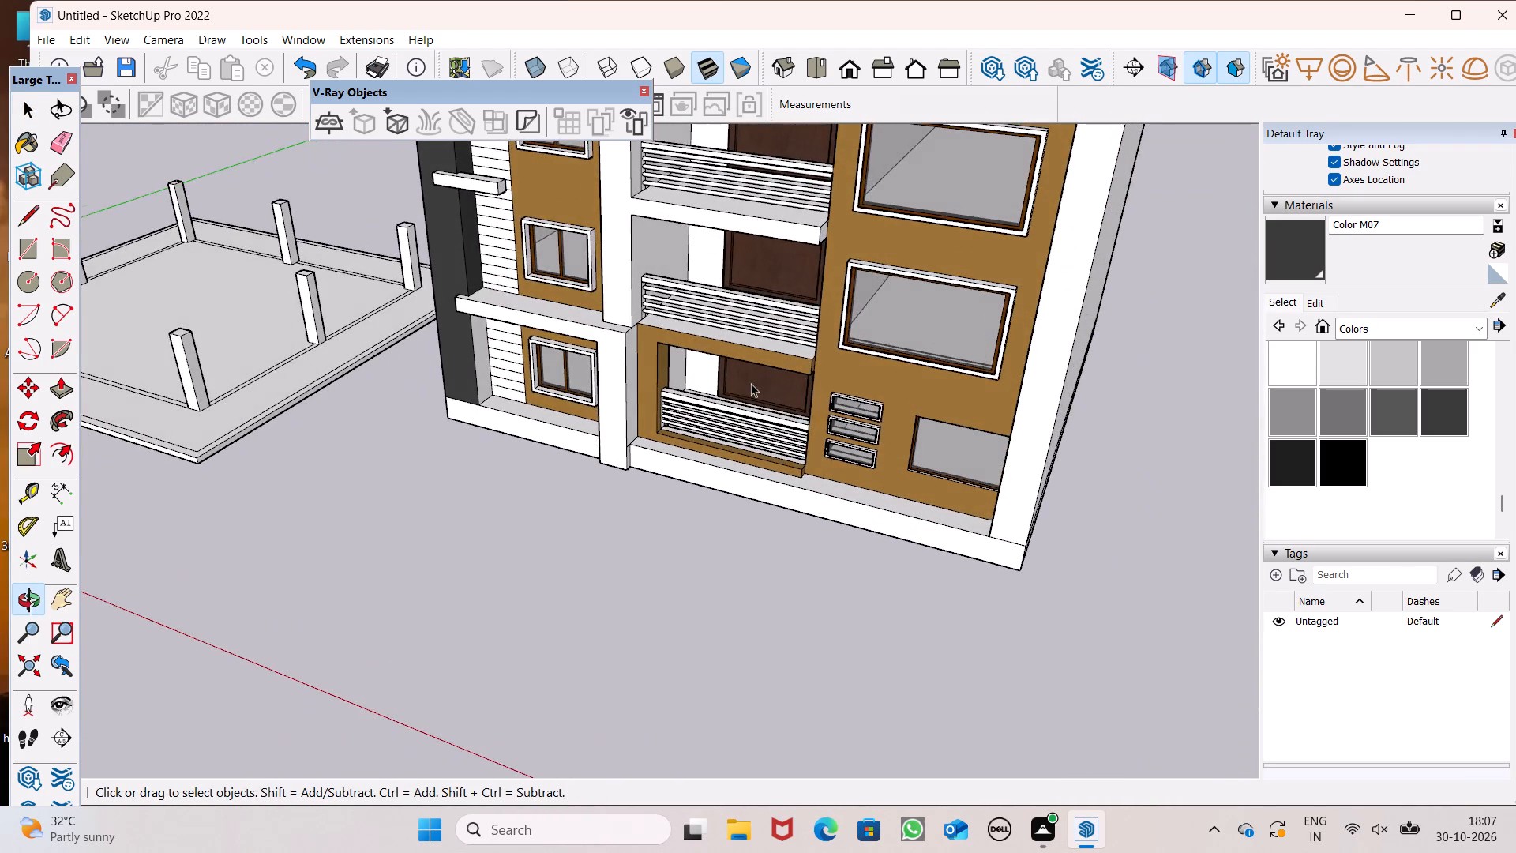
{"action": "scroll", "coordinate": [751, 383], "scroll_direction": "down", "scroll_amount": 3}
{"action": "scroll", "coordinate": [681, 385], "scroll_direction": "up", "scroll_amount": 3}
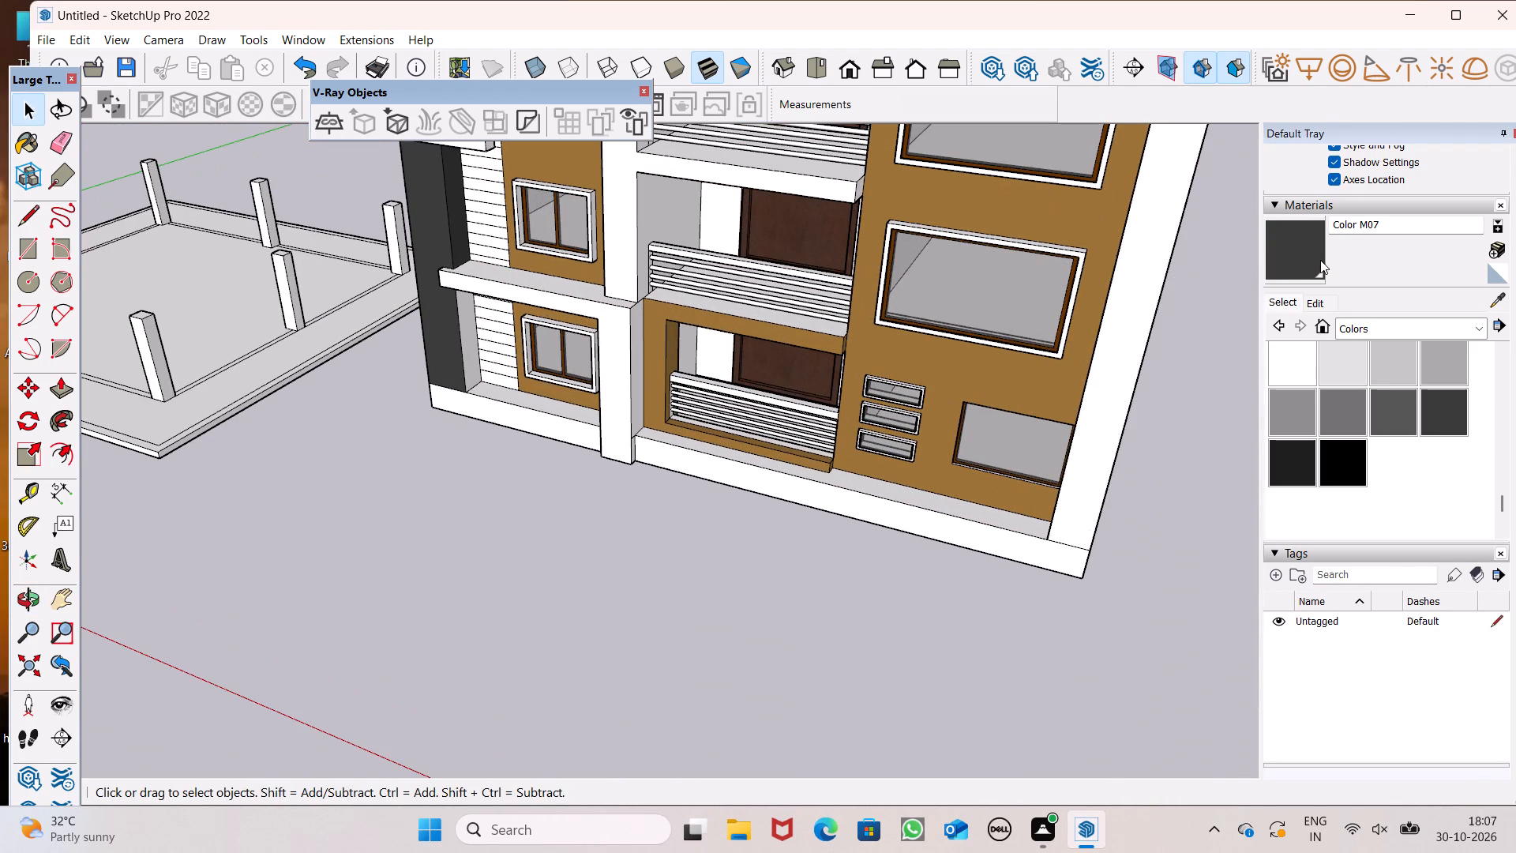
Paint the narrow return face between the dark side wall and the ground-floor white boards with Color M07.
{"action": "left_click", "coordinate": [1319, 259]}
{"action": "scroll", "coordinate": [413, 302], "scroll_direction": "up", "scroll_amount": 2}
{"action": "scroll", "coordinate": [192, 346], "scroll_direction": "down", "scroll_amount": 1}
{"action": "scroll", "coordinate": [174, 347], "scroll_direction": "up", "scroll_amount": 4}
{"action": "scroll", "coordinate": [483, 399], "scroll_direction": "down", "scroll_amount": 3}
{"action": "middle_click_drag", "start_coordinate": [525, 447], "coordinate": [351, 423]}
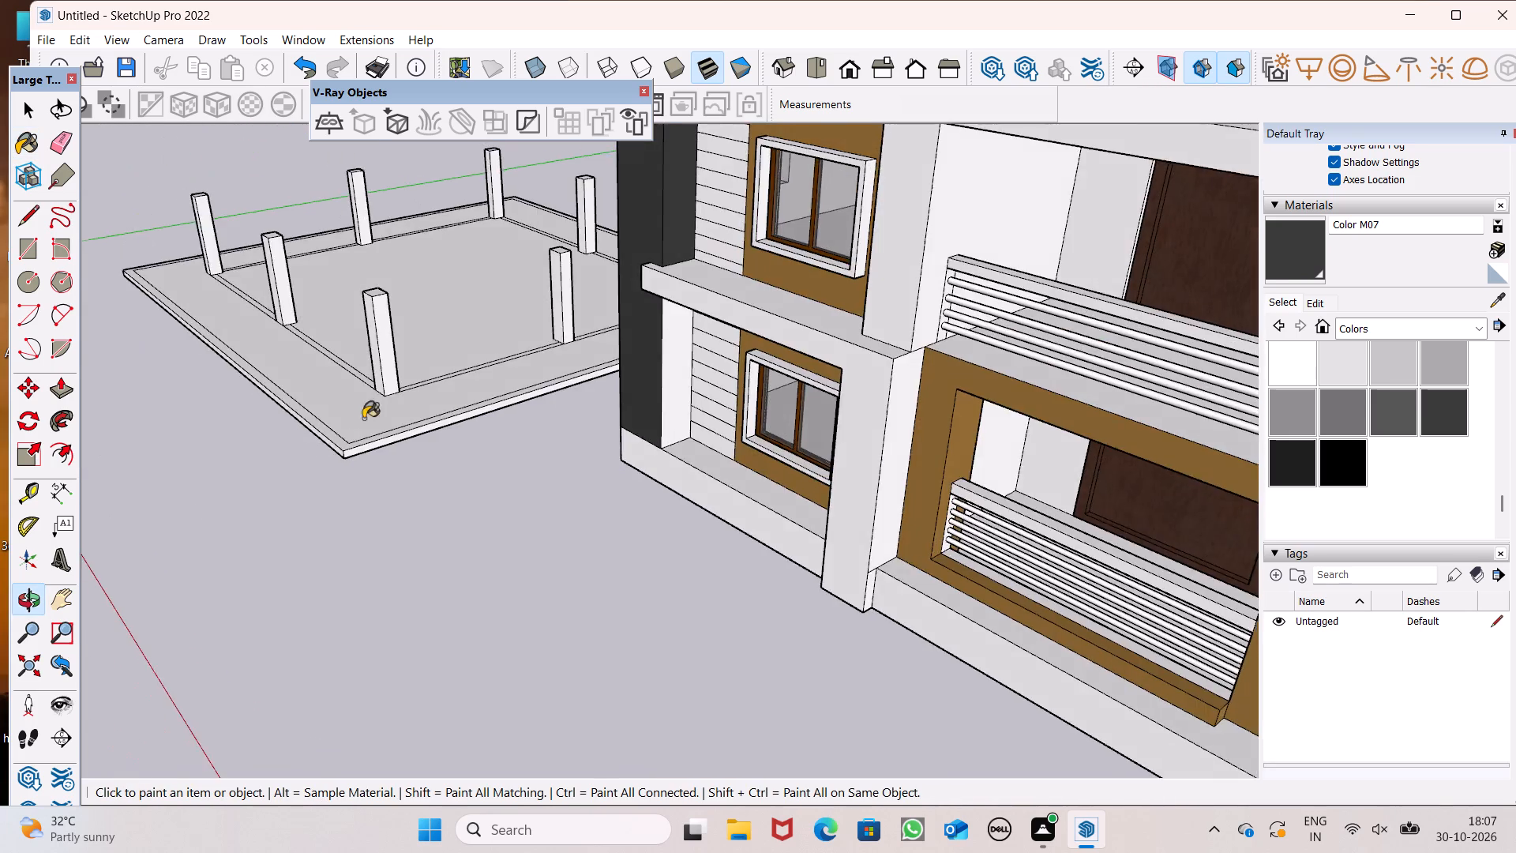
{"action": "scroll", "coordinate": [652, 387], "scroll_direction": "up", "scroll_amount": 6}
{"action": "left_click", "coordinate": [696, 382]}
{"action": "scroll", "coordinate": [660, 370], "scroll_direction": "down", "scroll_amount": 4}
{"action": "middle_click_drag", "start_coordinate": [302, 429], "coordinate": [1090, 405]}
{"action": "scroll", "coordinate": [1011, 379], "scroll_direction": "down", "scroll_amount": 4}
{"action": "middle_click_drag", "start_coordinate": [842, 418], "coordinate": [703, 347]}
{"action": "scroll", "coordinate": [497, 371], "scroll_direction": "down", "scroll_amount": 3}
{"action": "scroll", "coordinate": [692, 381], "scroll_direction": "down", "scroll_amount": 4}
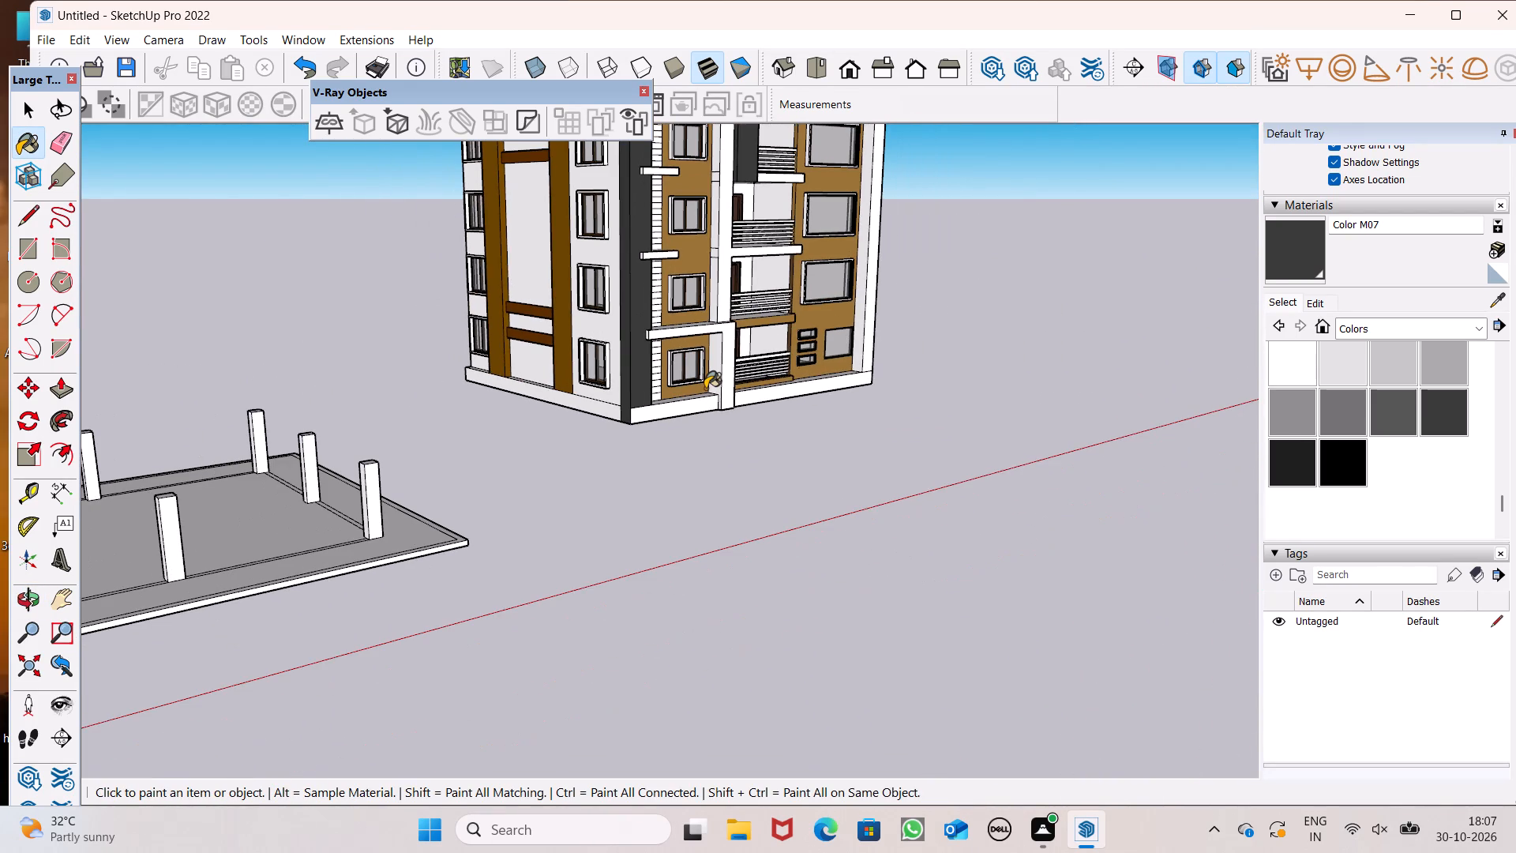
Draw a vertical line about 2' 6 5/8" down the white plinth from the dark corner wall's lower edge to the plinth's bottom.
{"action": "scroll", "coordinate": [705, 389], "scroll_direction": "down", "scroll_amount": 1}
{"action": "middle_click_drag", "start_coordinate": [720, 408], "coordinate": [511, 359]}
{"action": "scroll", "coordinate": [610, 395], "scroll_direction": "up", "scroll_amount": 5}
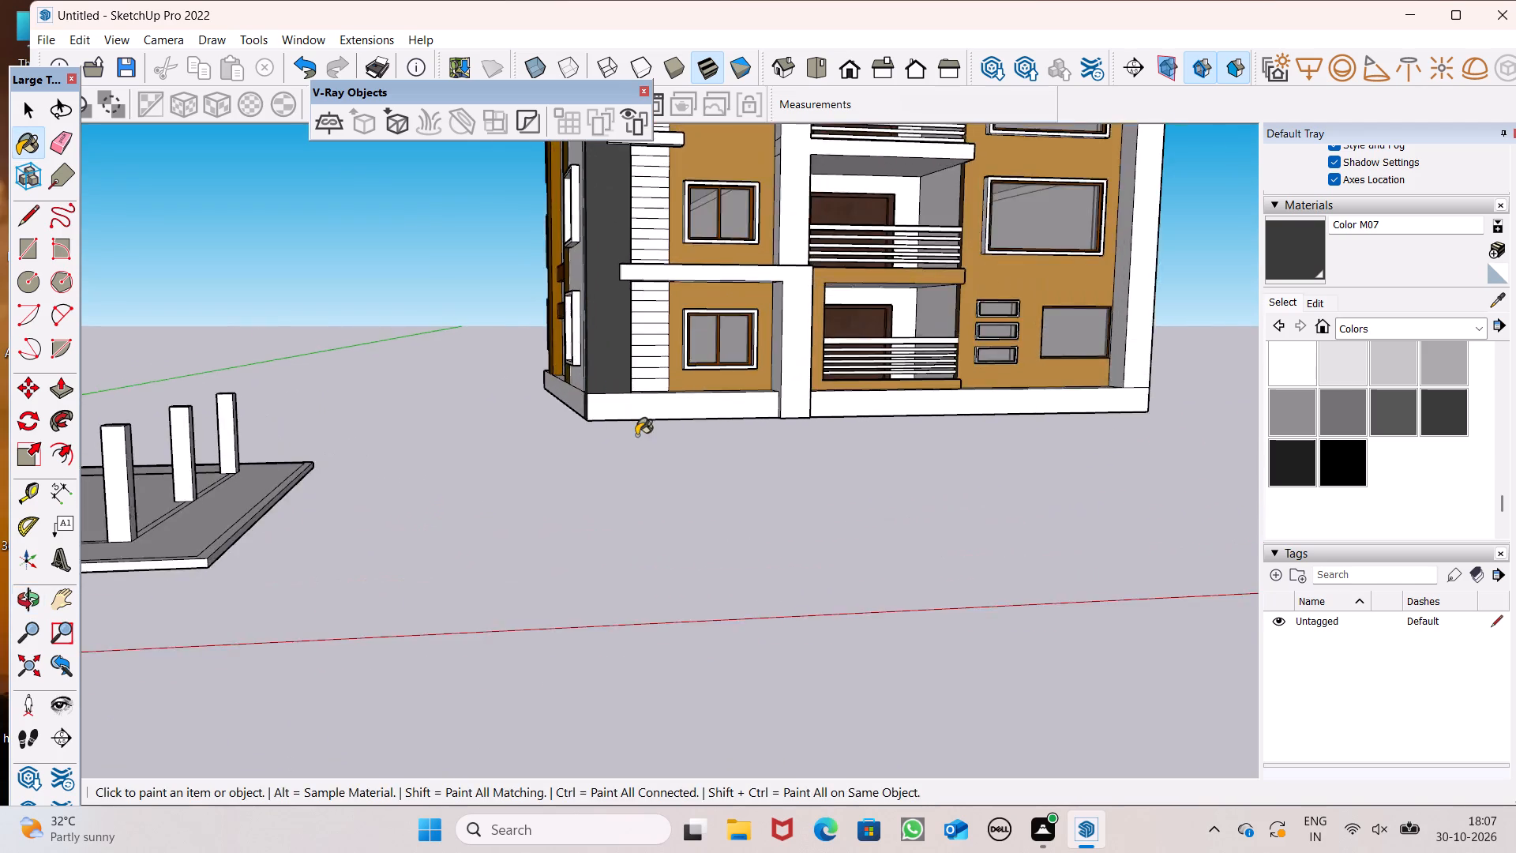
{"action": "scroll", "coordinate": [636, 435], "scroll_direction": "up", "scroll_amount": 2}
{"action": "middle_click_drag", "start_coordinate": [636, 435], "coordinate": [486, 426]}
{"action": "scroll", "coordinate": [512, 415], "scroll_direction": "down", "scroll_amount": 1}
{"action": "scroll", "coordinate": [516, 414], "scroll_direction": "up", "scroll_amount": 6}
{"action": "scroll", "coordinate": [670, 378], "scroll_direction": "up", "scroll_amount": 6}
{"action": "middle_click_drag", "start_coordinate": [662, 389], "coordinate": [685, 504]}
{"action": "scroll", "coordinate": [685, 504], "scroll_direction": "up", "scroll_amount": 1}
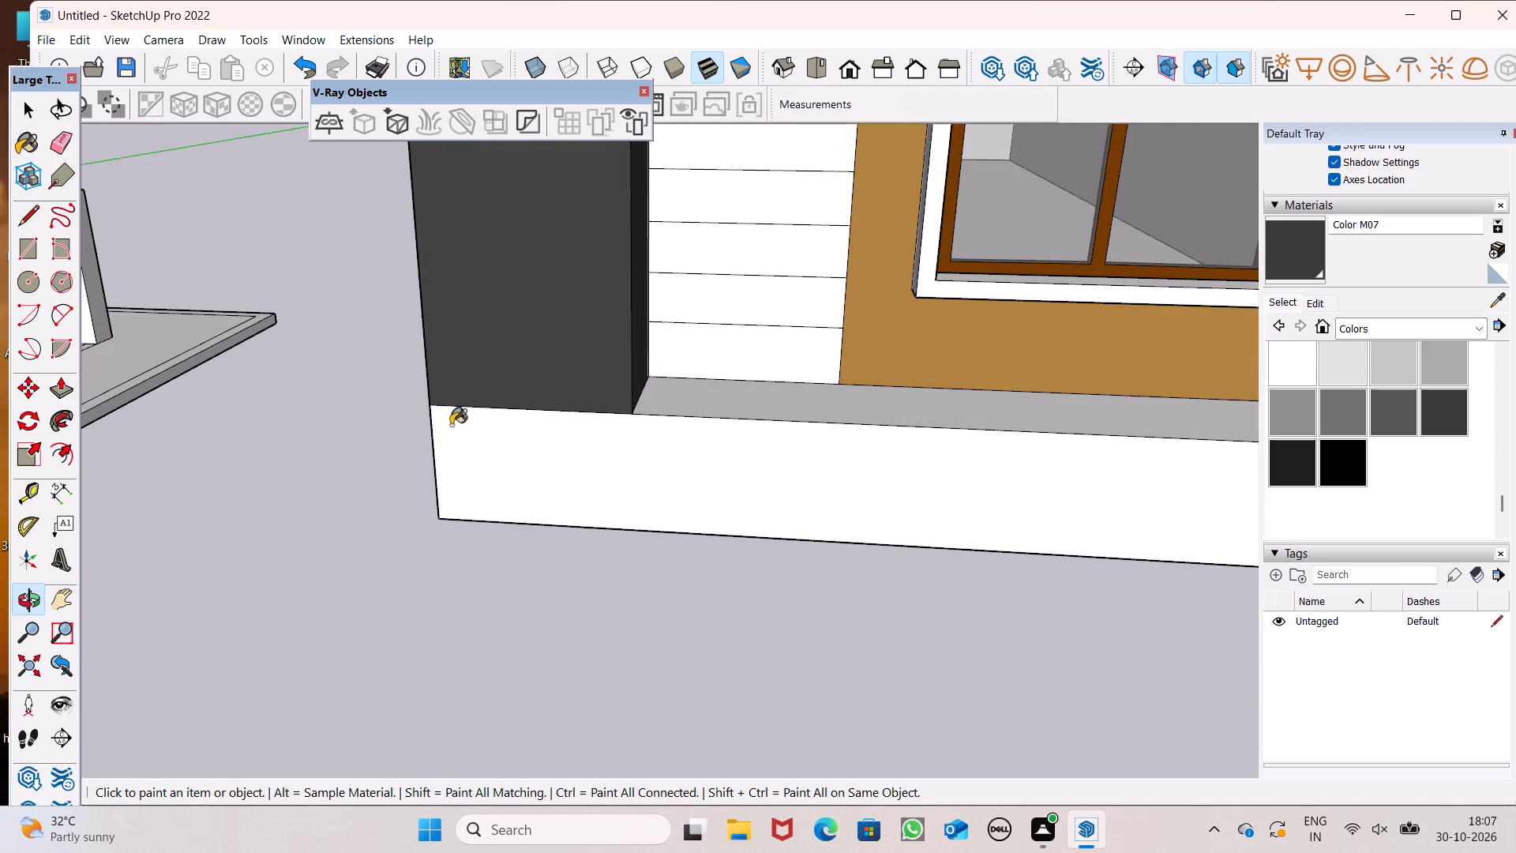
{"action": "left_click", "coordinate": [31, 220]}
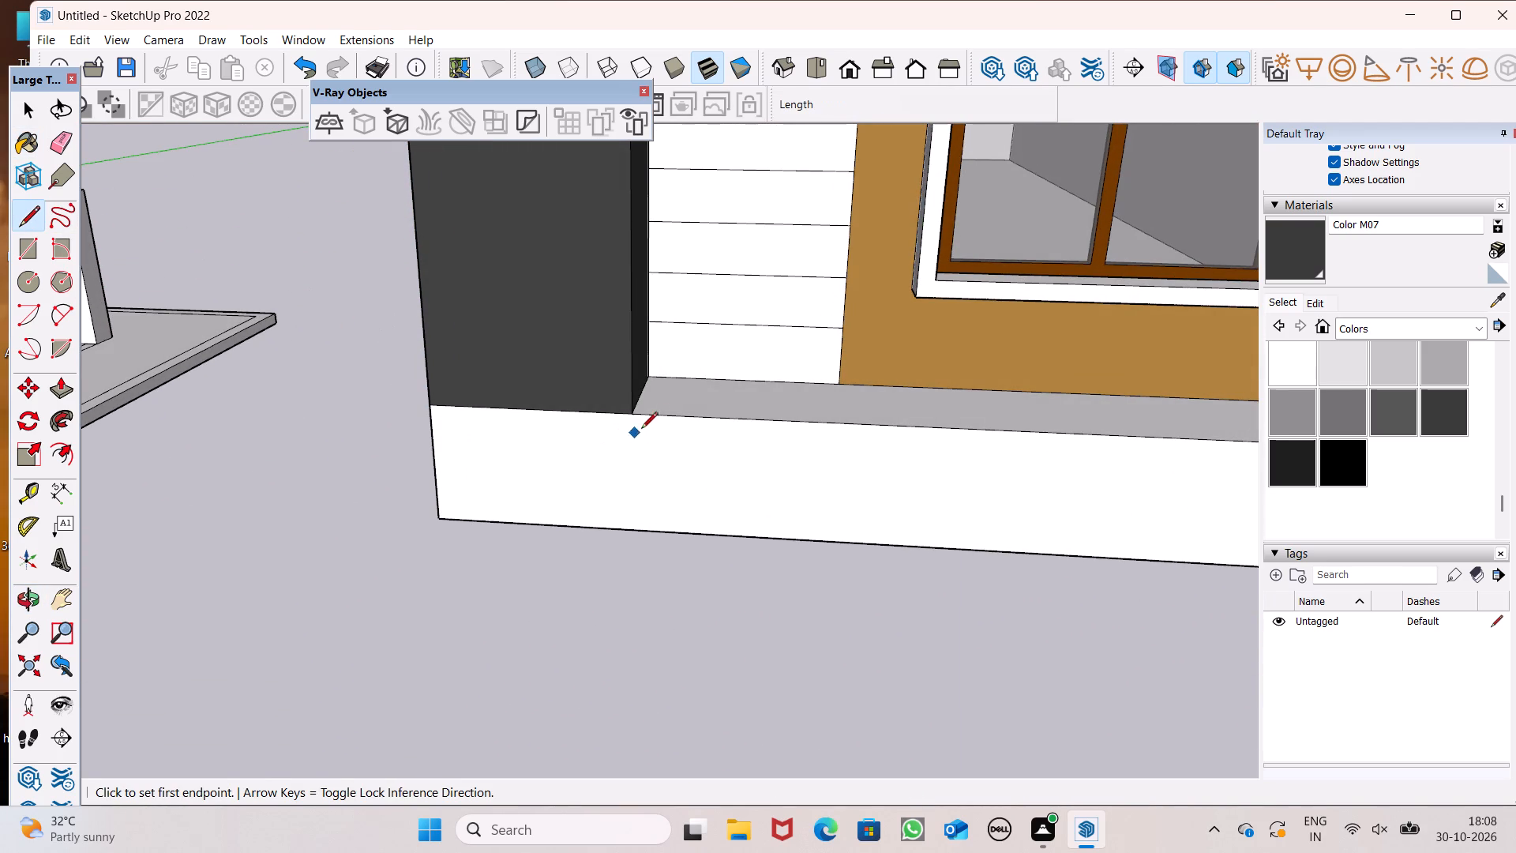
{"action": "left_click", "coordinate": [627, 418]}
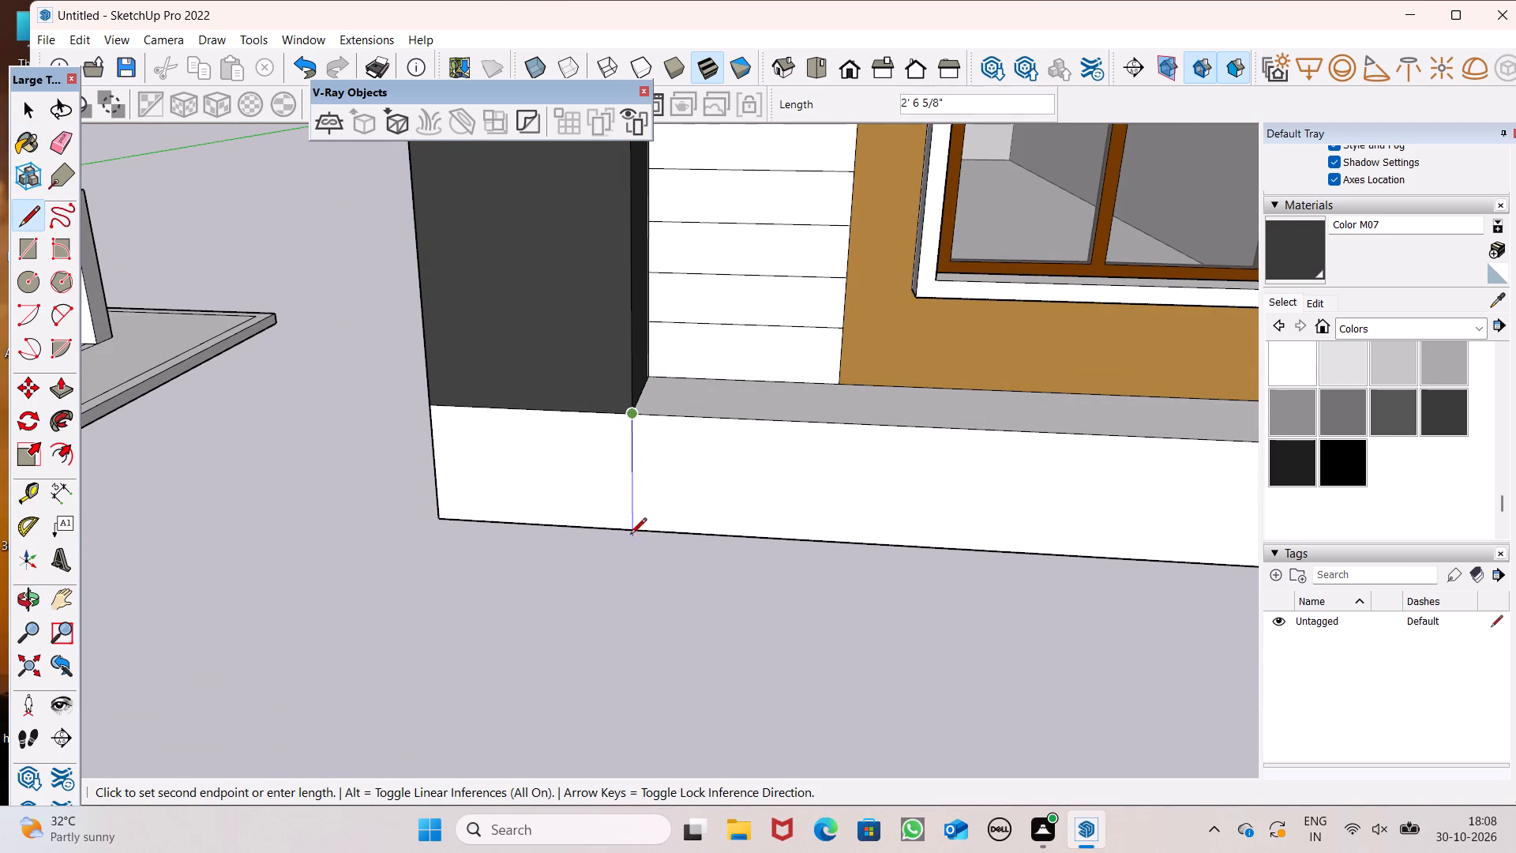
{"action": "left_click", "coordinate": [630, 535]}
Paint the plinth section beneath the dark corner wall with Color M07.
{"action": "left_click", "coordinate": [1285, 254]}
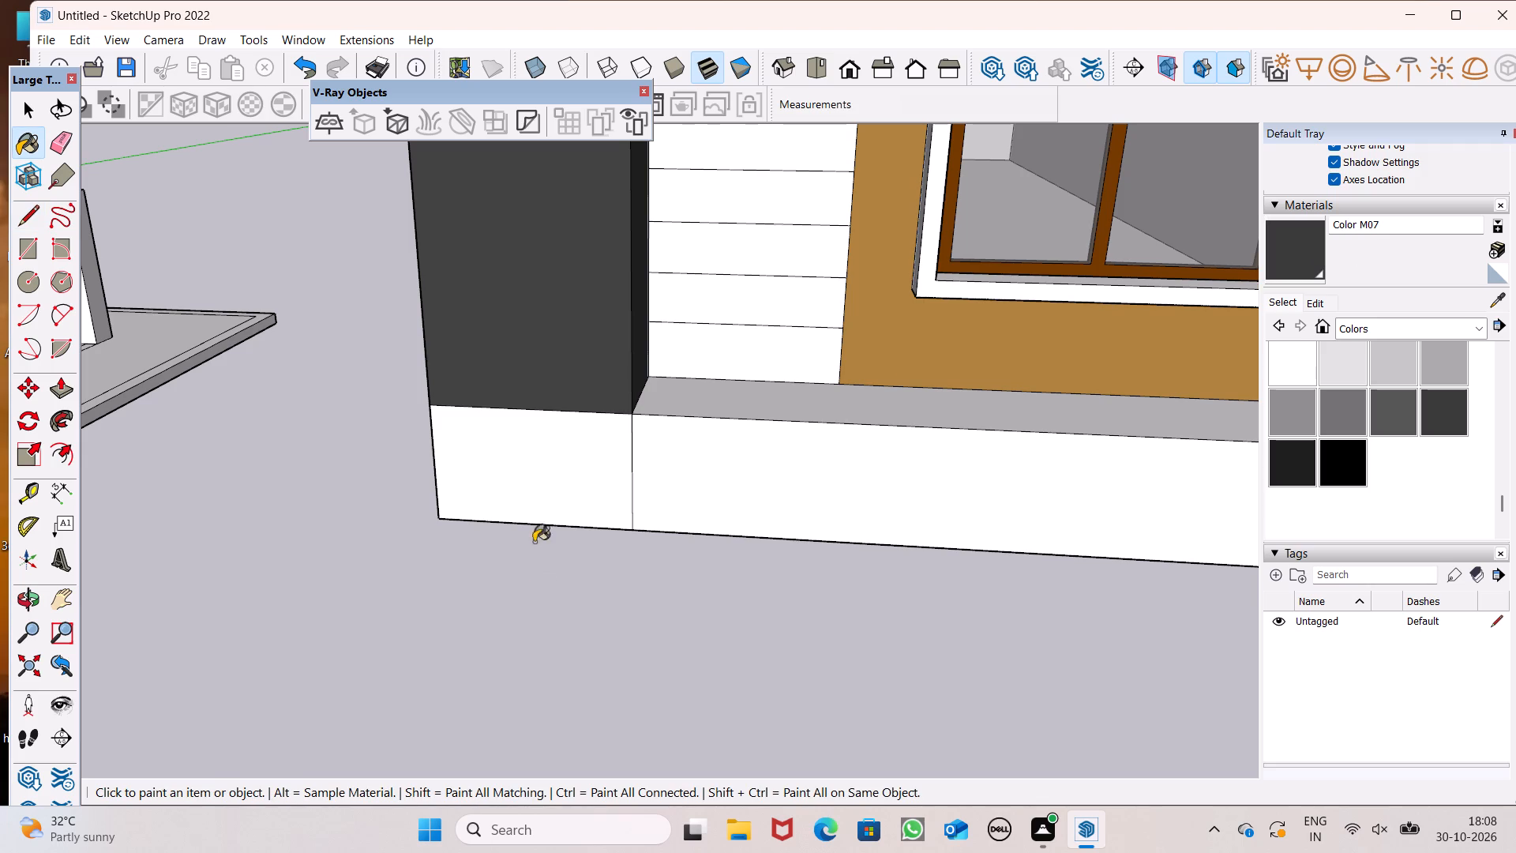
{"action": "left_click", "coordinate": [532, 510]}
Examine the whole building from several angles, including its front facade, side facade and roof.
{"action": "scroll", "coordinate": [475, 458], "scroll_direction": "down", "scroll_amount": 5}
{"action": "middle_click_drag", "start_coordinate": [460, 459], "coordinate": [451, 471]}
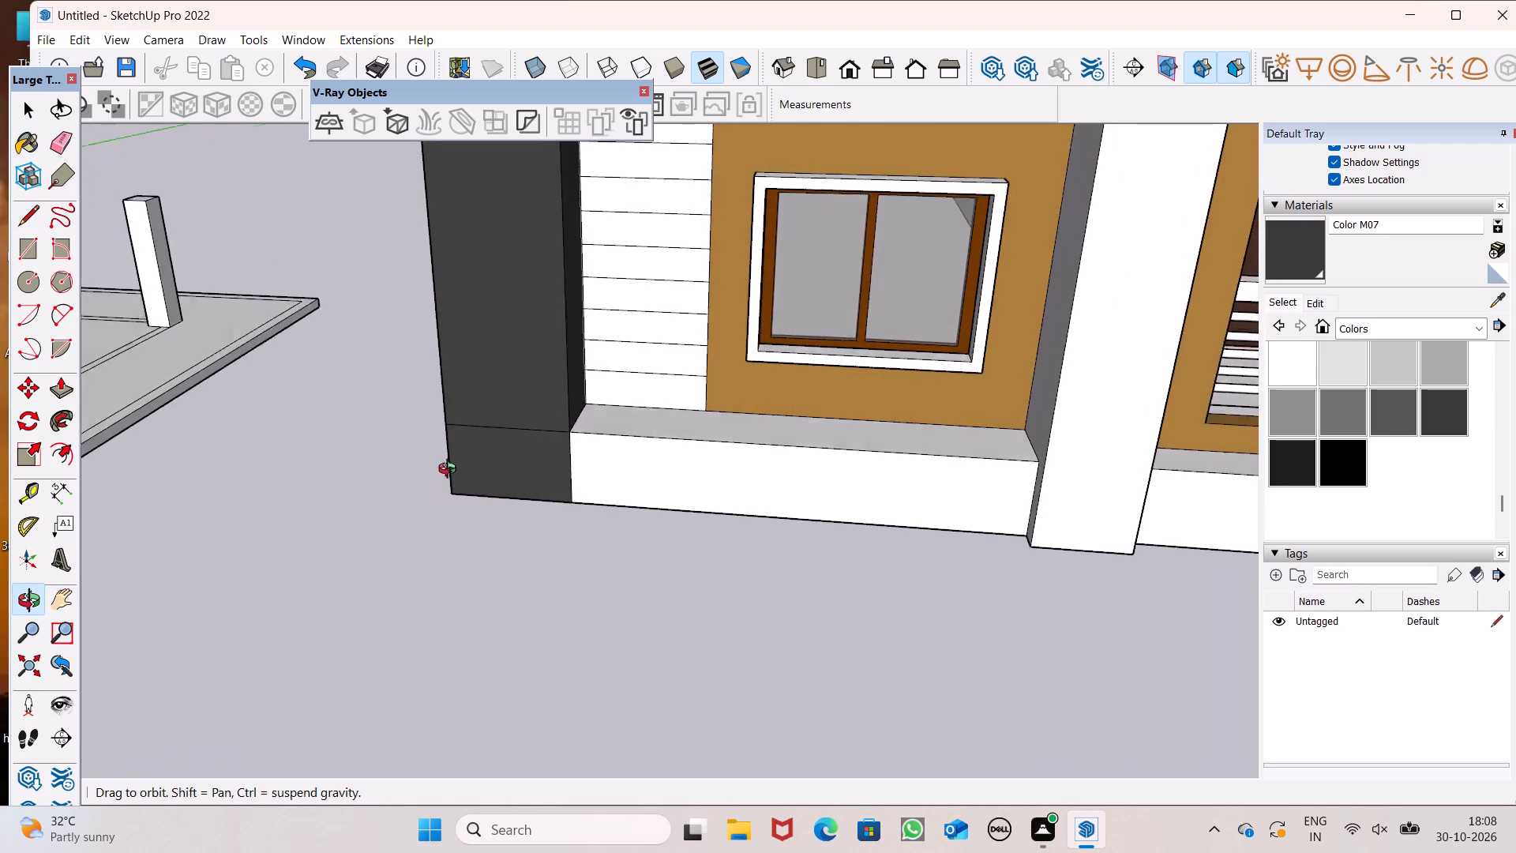
{"action": "middle_click_drag", "start_coordinate": [451, 471], "coordinate": [412, 493]}
{"action": "scroll", "coordinate": [589, 460], "scroll_direction": "down", "scroll_amount": 3}
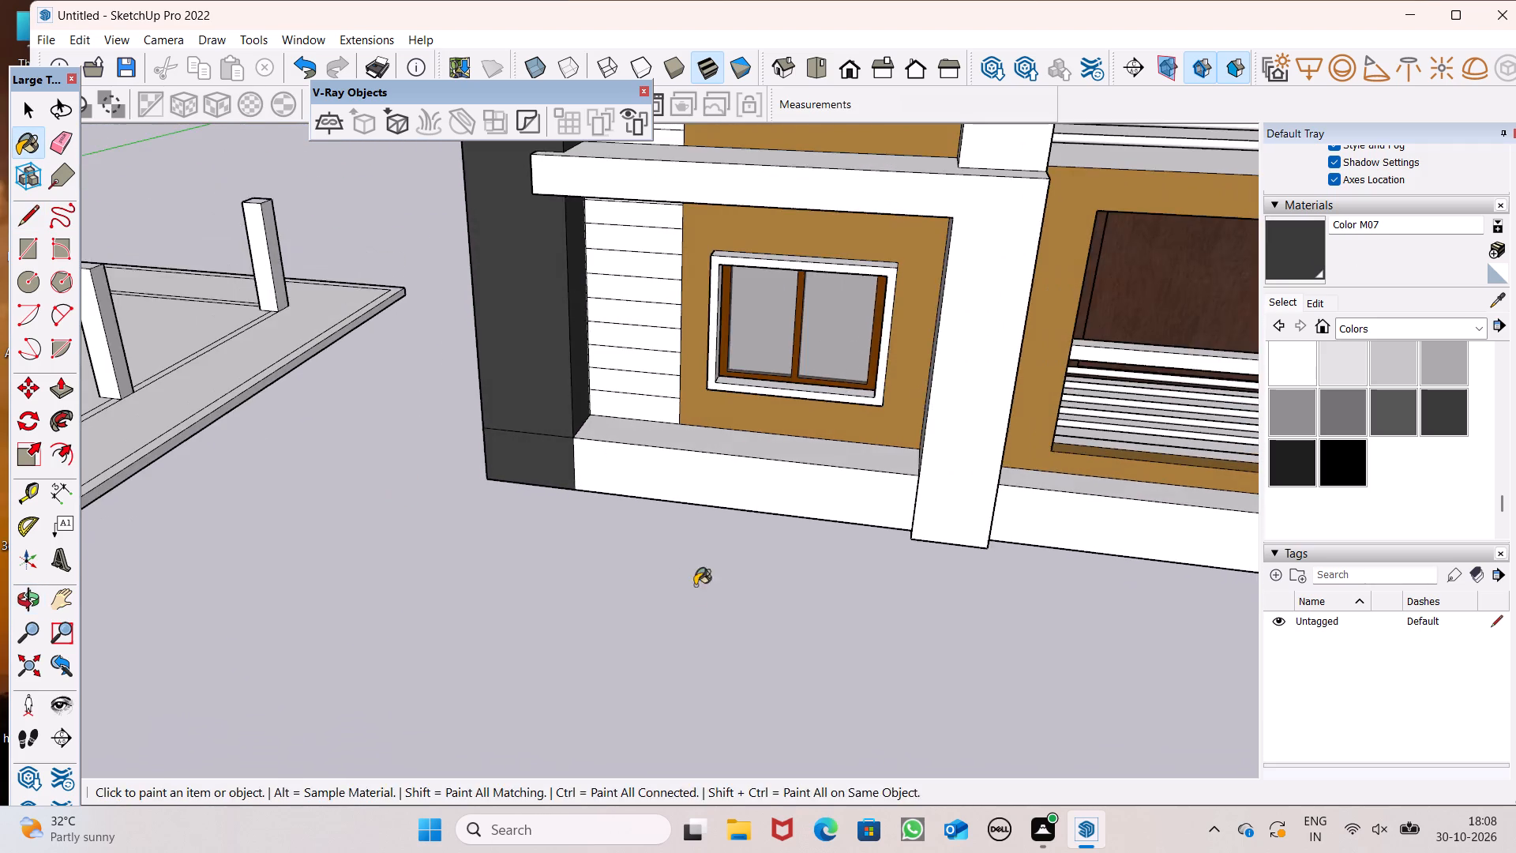
{"action": "middle_click_drag", "start_coordinate": [697, 590], "coordinate": [914, 510]}
{"action": "scroll", "coordinate": [697, 425], "scroll_direction": "down", "scroll_amount": 5}
{"action": "middle_click_drag", "start_coordinate": [676, 523], "coordinate": [727, 701]}
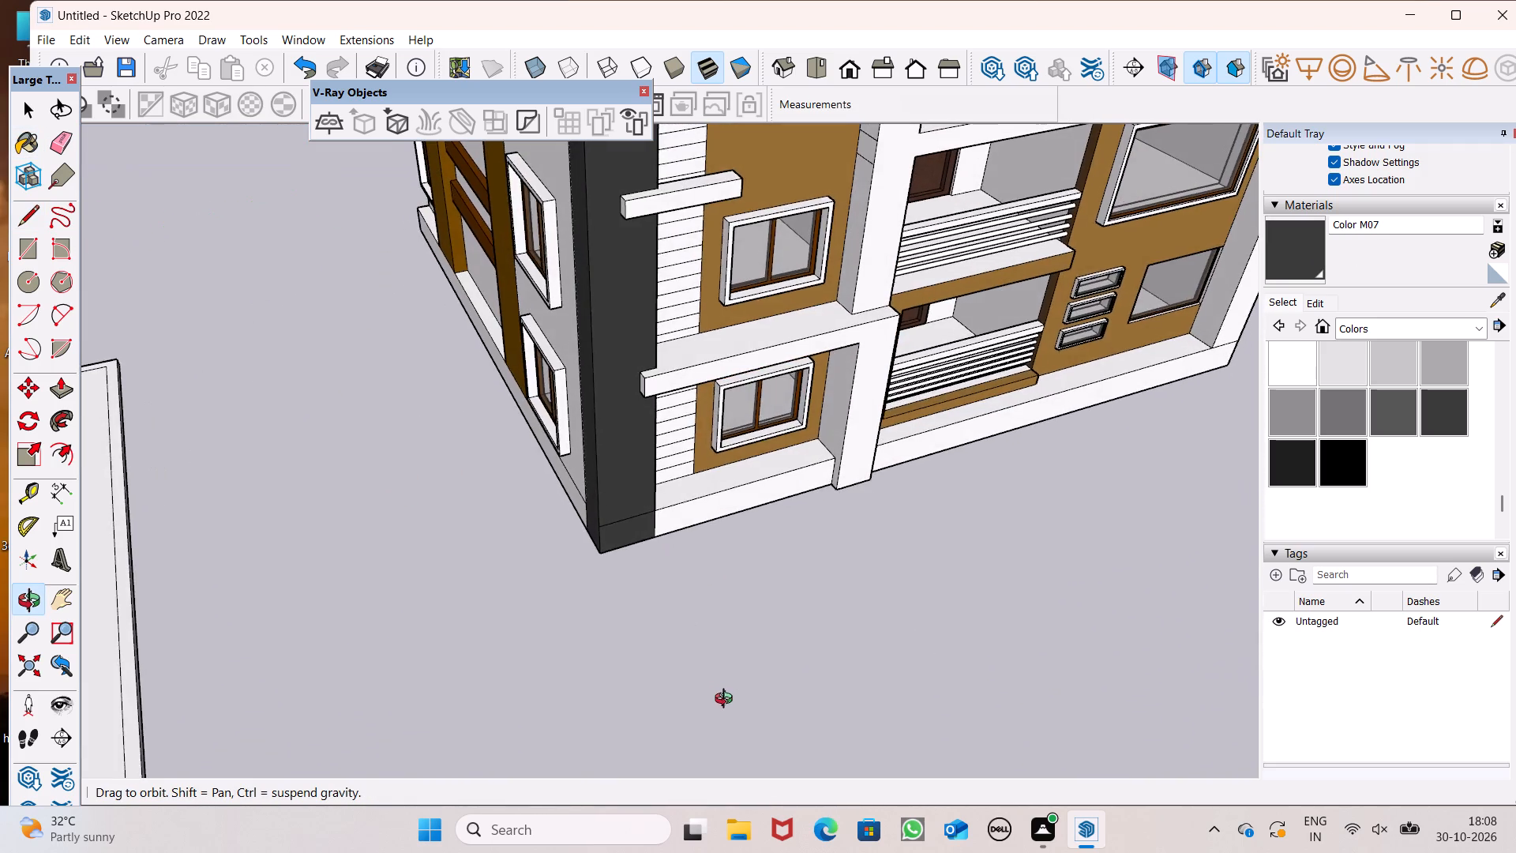
{"action": "middle_click_drag", "start_coordinate": [727, 701], "coordinate": [649, 570]}
{"action": "scroll", "coordinate": [415, 438], "scroll_direction": "down", "scroll_amount": 6}
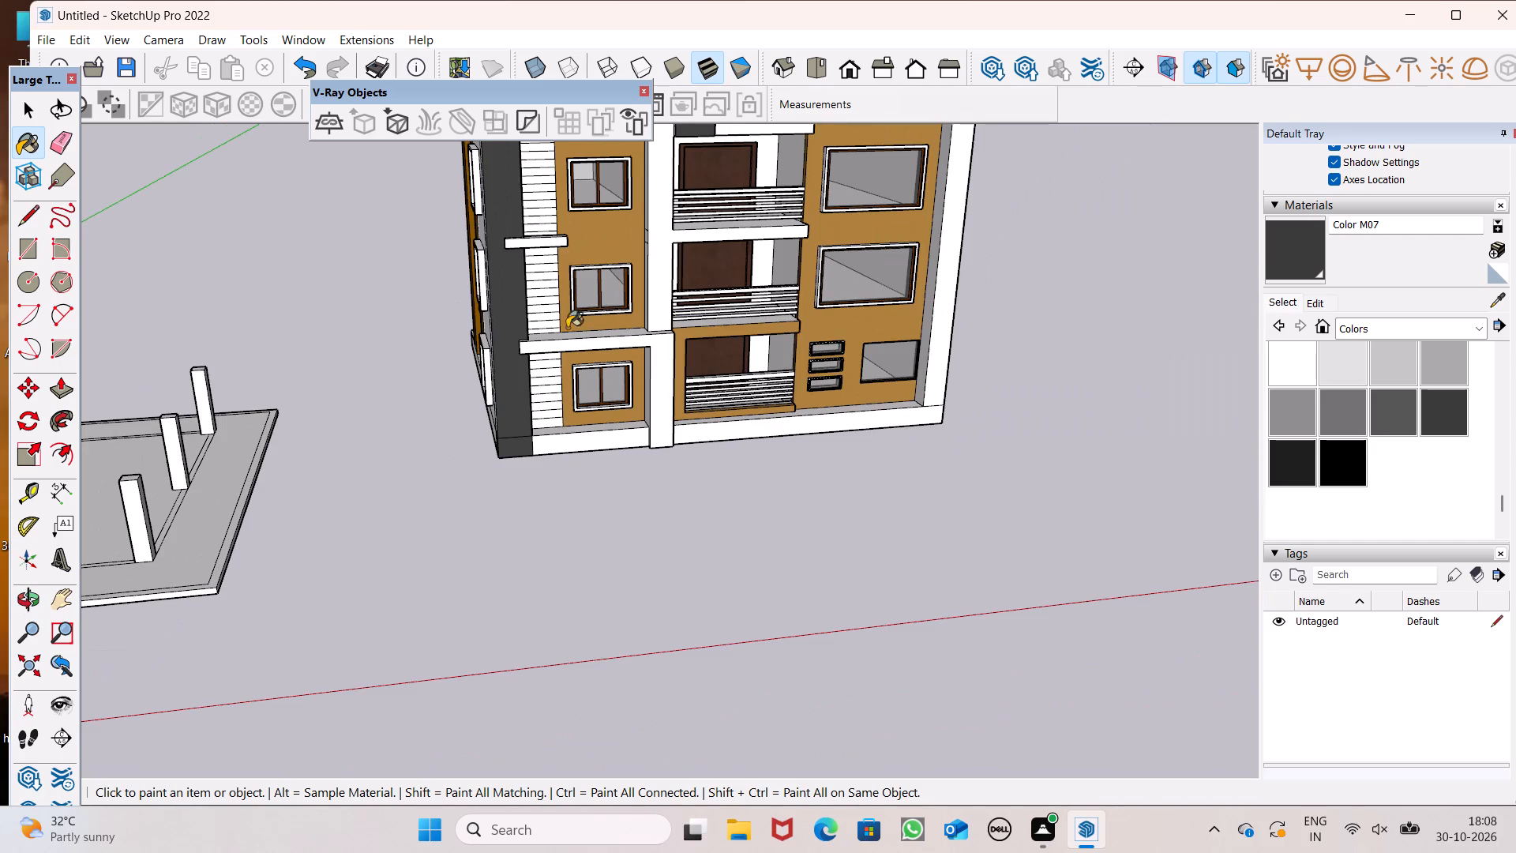
{"action": "scroll", "coordinate": [594, 344], "scroll_direction": "down", "scroll_amount": 3}
{"action": "middle_click_drag", "start_coordinate": [721, 393], "coordinate": [1262, 298]}
{"action": "scroll", "coordinate": [740, 333], "scroll_direction": "down", "scroll_amount": 3}
{"action": "middle_click_drag", "start_coordinate": [734, 390], "coordinate": [755, 479]}
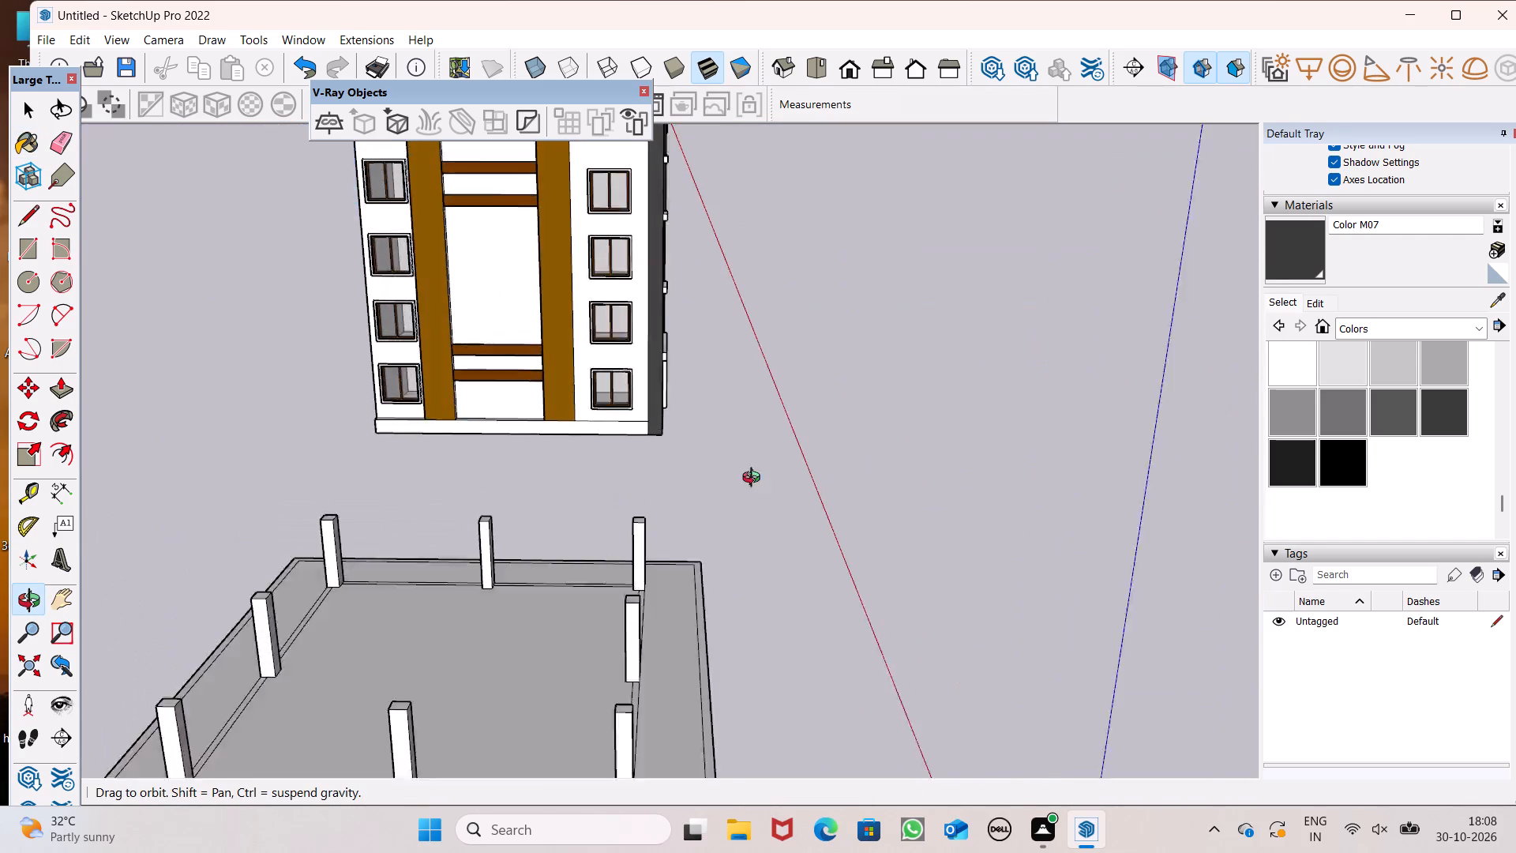
{"action": "middle_click_drag", "start_coordinate": [755, 479], "coordinate": [782, 562]}
{"action": "scroll", "coordinate": [761, 438], "scroll_direction": "down", "scroll_amount": 5}
{"action": "middle_click_drag", "start_coordinate": [755, 453], "coordinate": [622, 472]}
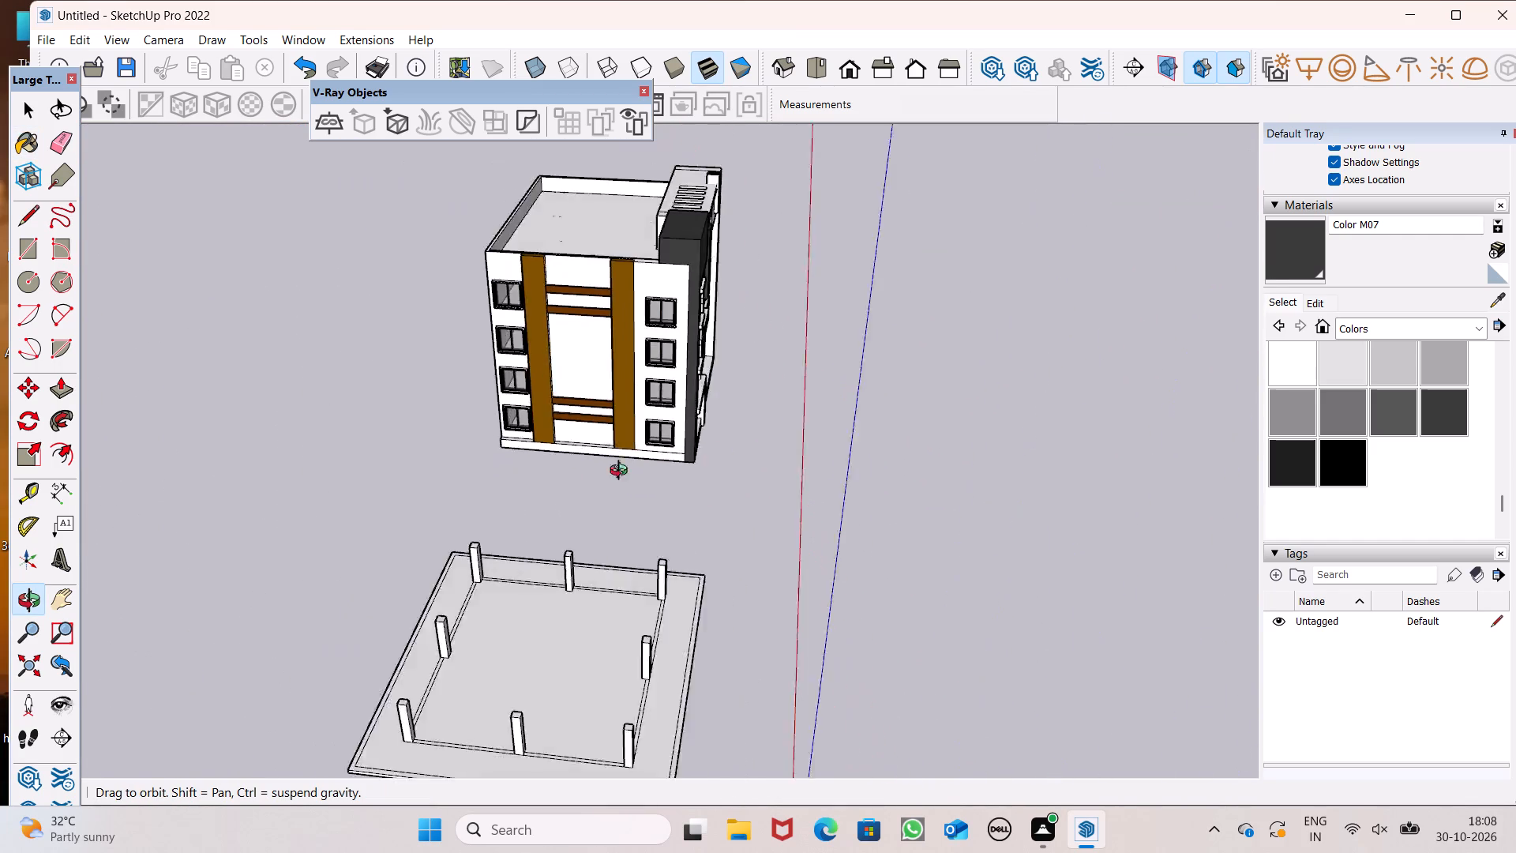
{"action": "middle_click_drag", "start_coordinate": [622, 472], "coordinate": [757, 414]}
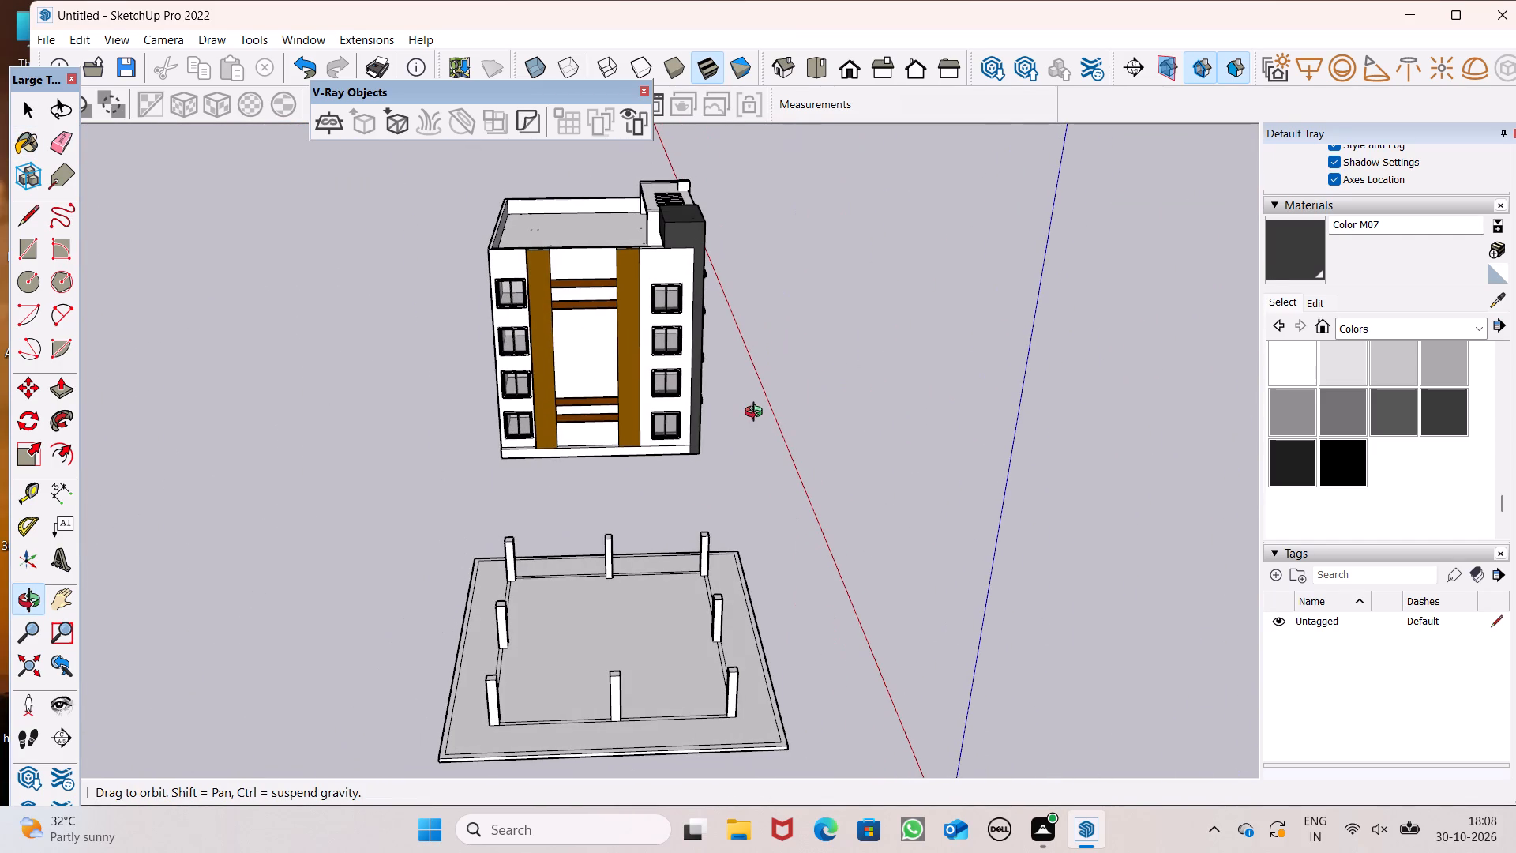
{"action": "middle_click_drag", "start_coordinate": [757, 414], "coordinate": [761, 420]}
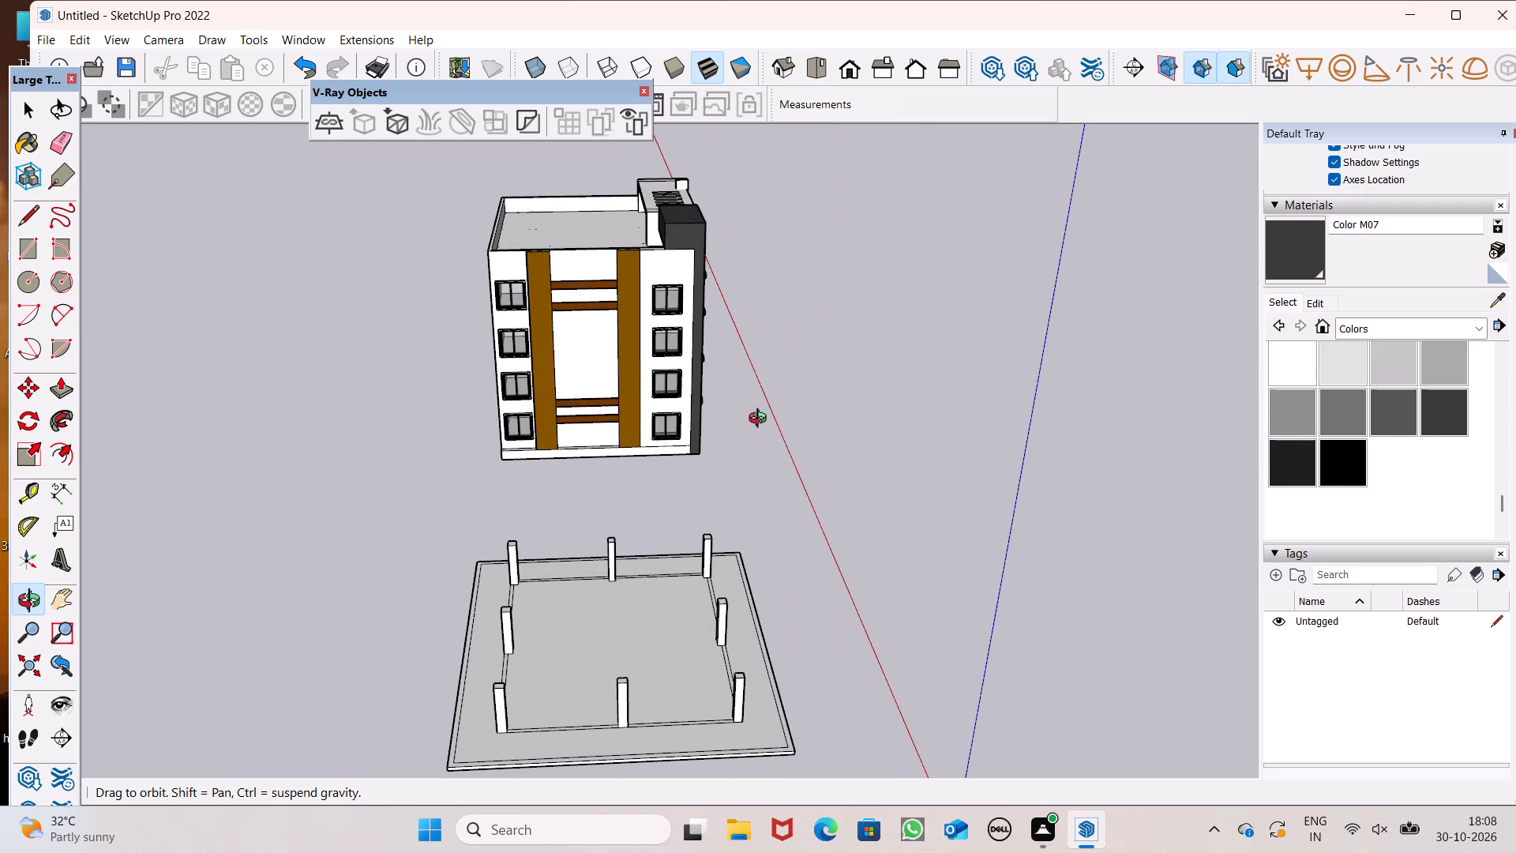
{"action": "middle_click_drag", "start_coordinate": [761, 420], "coordinate": [655, 461]}
{"action": "scroll", "coordinate": [635, 494], "scroll_direction": "down", "scroll_amount": 1}
{"action": "middle_click_drag", "start_coordinate": [700, 443], "coordinate": [415, 419]}
{"action": "scroll", "coordinate": [415, 419], "scroll_direction": "up", "scroll_amount": 1}
{"action": "scroll", "coordinate": [783, 411], "scroll_direction": "up", "scroll_amount": 5}
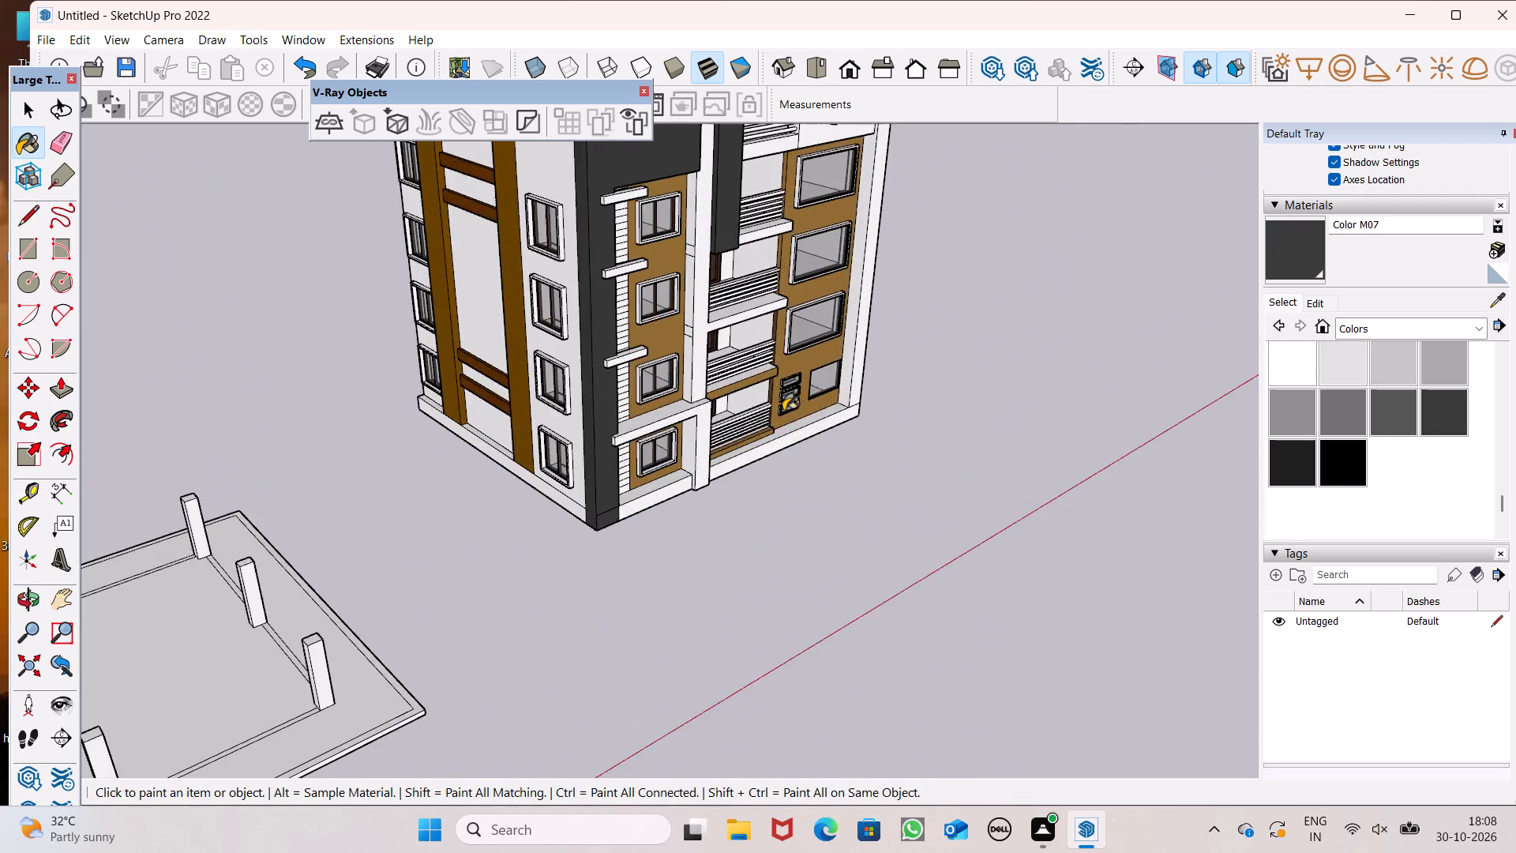
{"action": "scroll", "coordinate": [783, 411], "scroll_direction": "down", "scroll_amount": 1}
{"action": "middle_click_drag", "start_coordinate": [661, 446], "coordinate": [298, 352]}
{"action": "scroll", "coordinate": [897, 266], "scroll_direction": "down", "scroll_amount": 2}
{"action": "middle_click_drag", "start_coordinate": [899, 266], "coordinate": [895, 145]}
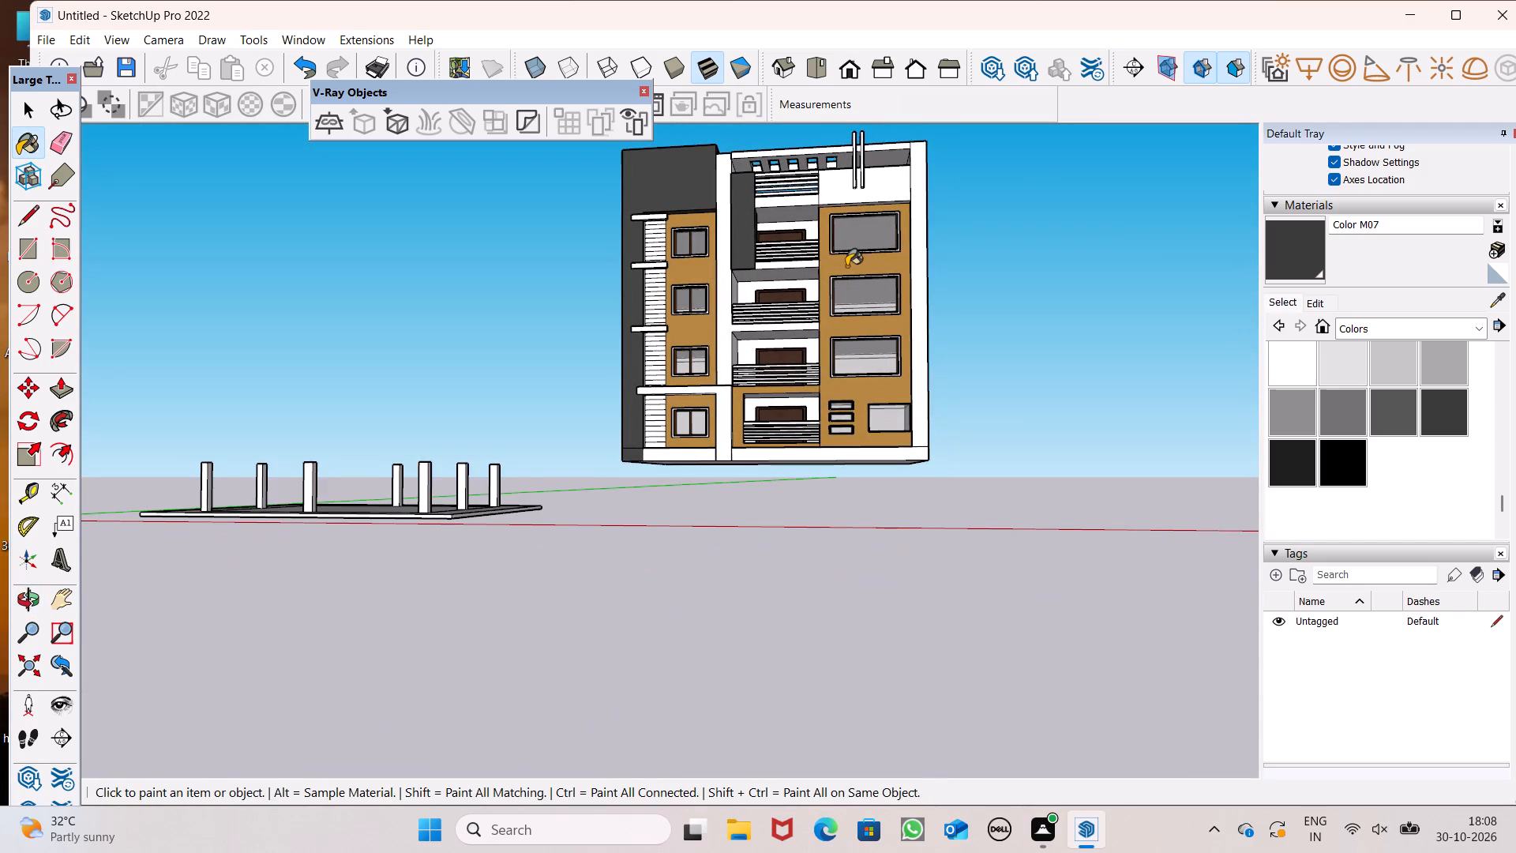
{"action": "scroll", "coordinate": [850, 295], "scroll_direction": "up", "scroll_amount": 6}
{"action": "scroll", "coordinate": [858, 306], "scroll_direction": "down", "scroll_amount": 4}
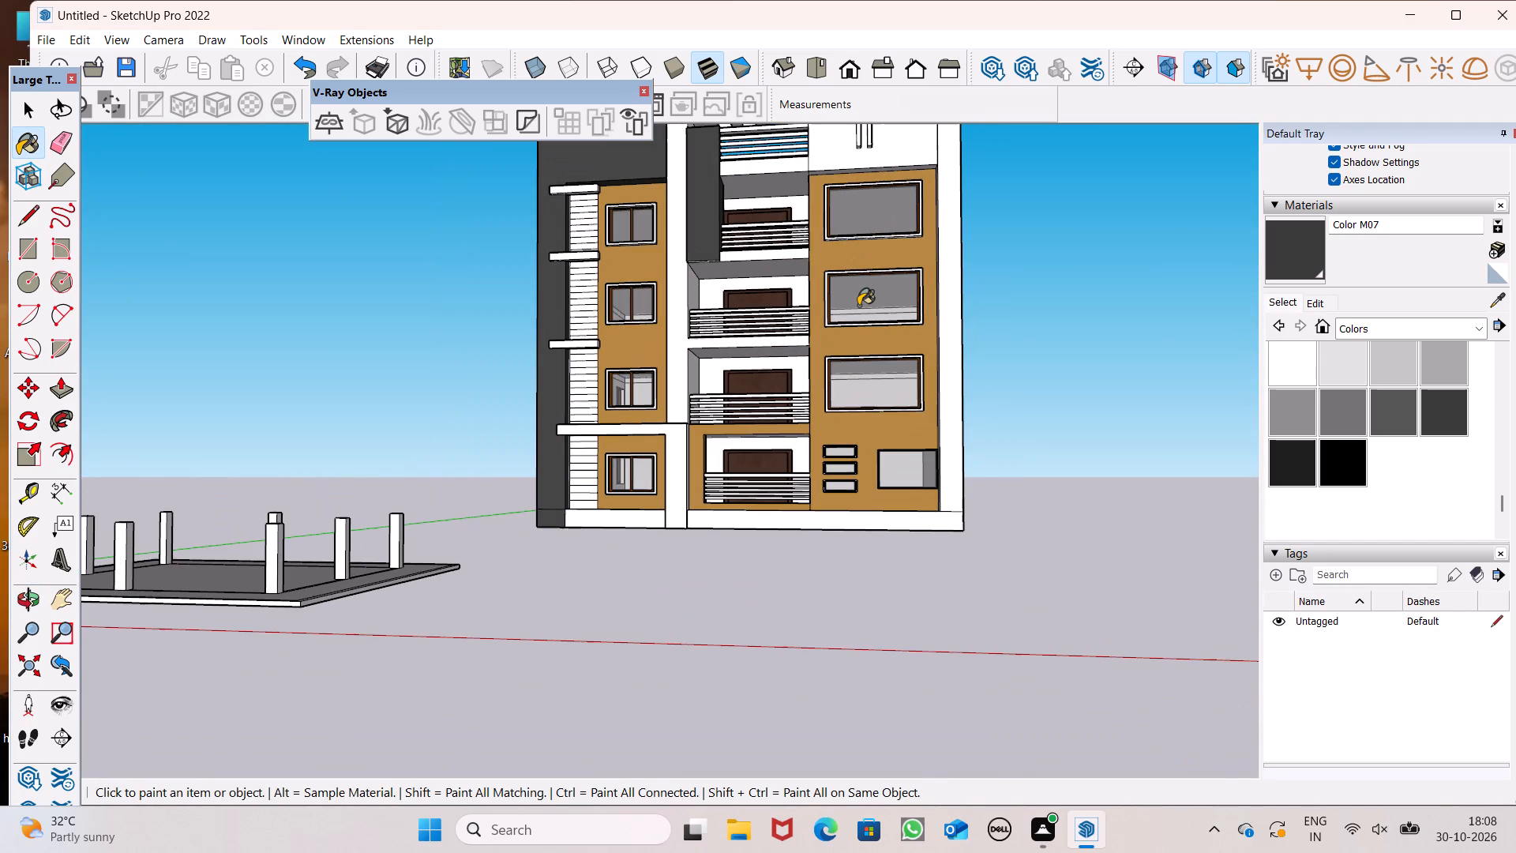
{"action": "scroll", "coordinate": [846, 337], "scroll_direction": "down", "scroll_amount": 2}
{"action": "middle_click_drag", "start_coordinate": [824, 411], "coordinate": [850, 596]}
{"action": "scroll", "coordinate": [772, 516], "scroll_direction": "up", "scroll_amount": 1}
{"action": "middle_click_drag", "start_coordinate": [771, 514], "coordinate": [858, 461]}
{"action": "scroll", "coordinate": [861, 457], "scroll_direction": "down", "scroll_amount": 5}
{"action": "middle_click_drag", "start_coordinate": [880, 474], "coordinate": [520, 555]}
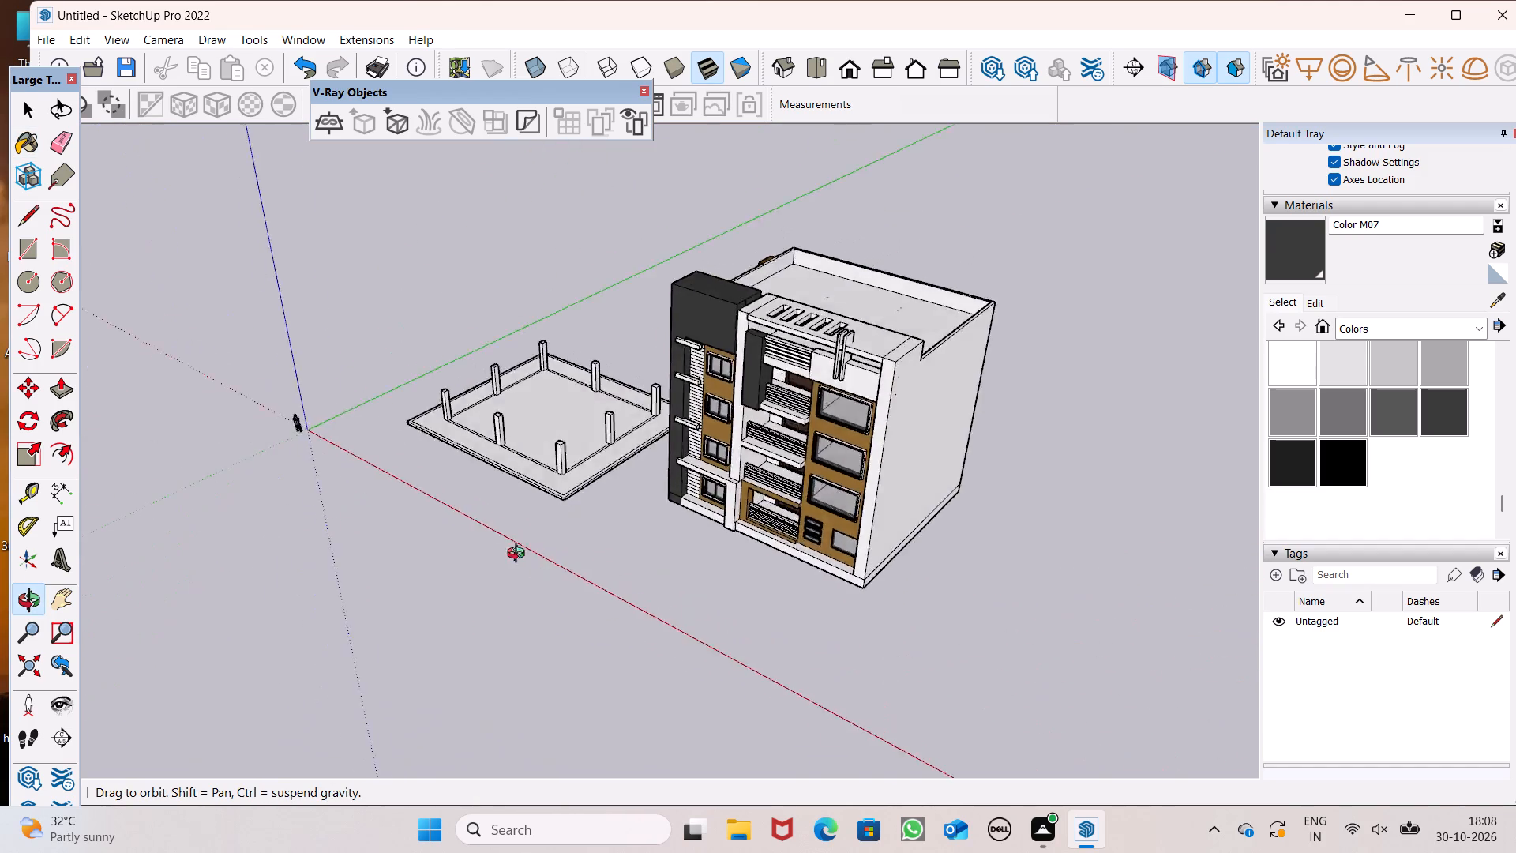
{"action": "middle_click_drag", "start_coordinate": [520, 555], "coordinate": [953, 415]}
Paint the blank side wall and the adjoining rear wall of the building with Color D01.
{"action": "scroll", "coordinate": [1387, 369], "scroll_direction": "up", "scroll_amount": 5}
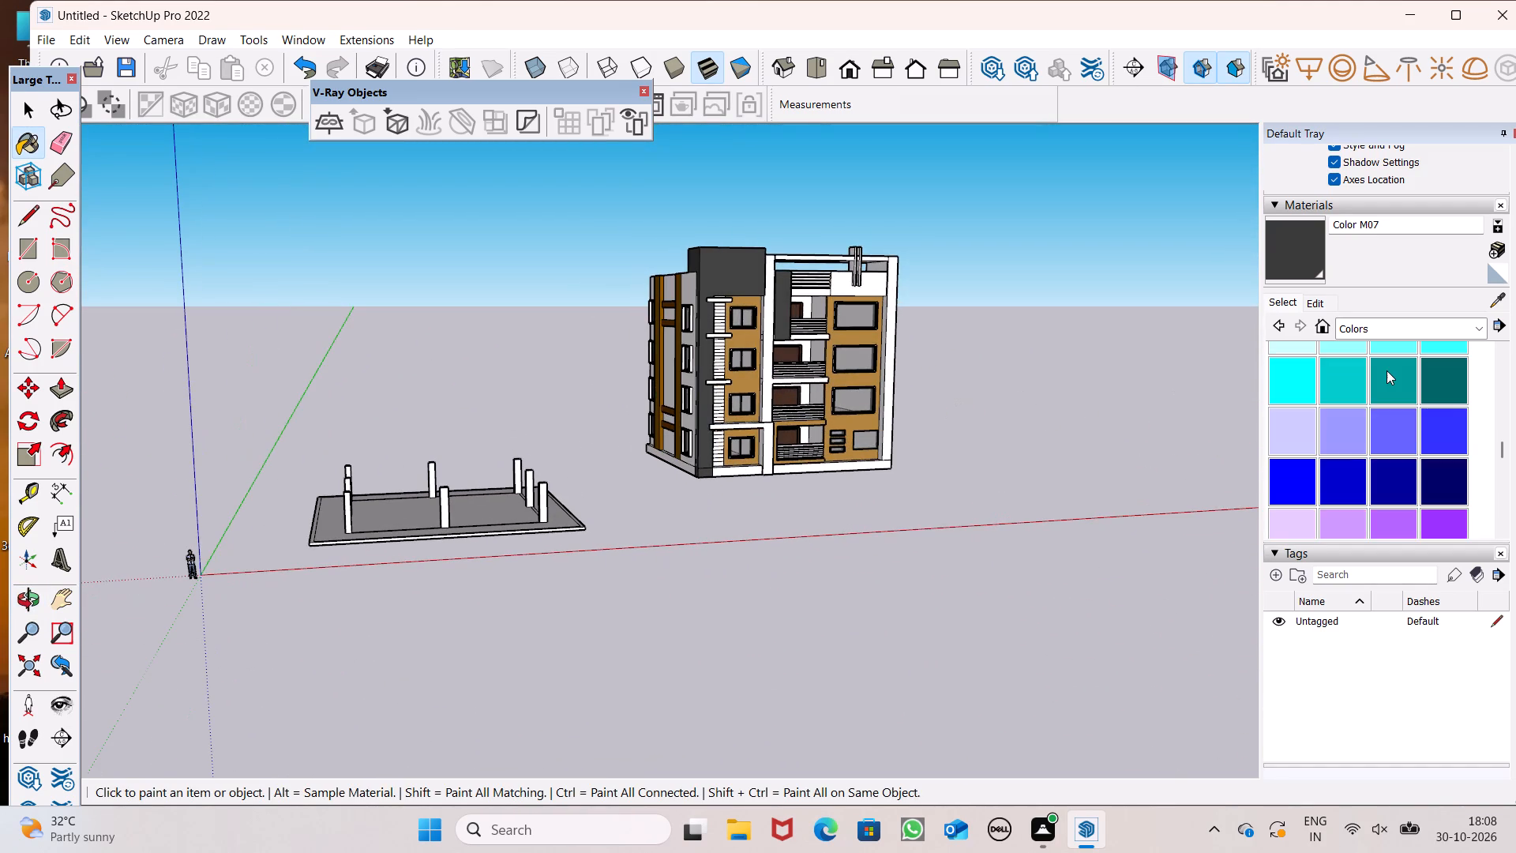
{"action": "scroll", "coordinate": [1387, 370], "scroll_direction": "up", "scroll_amount": 3}
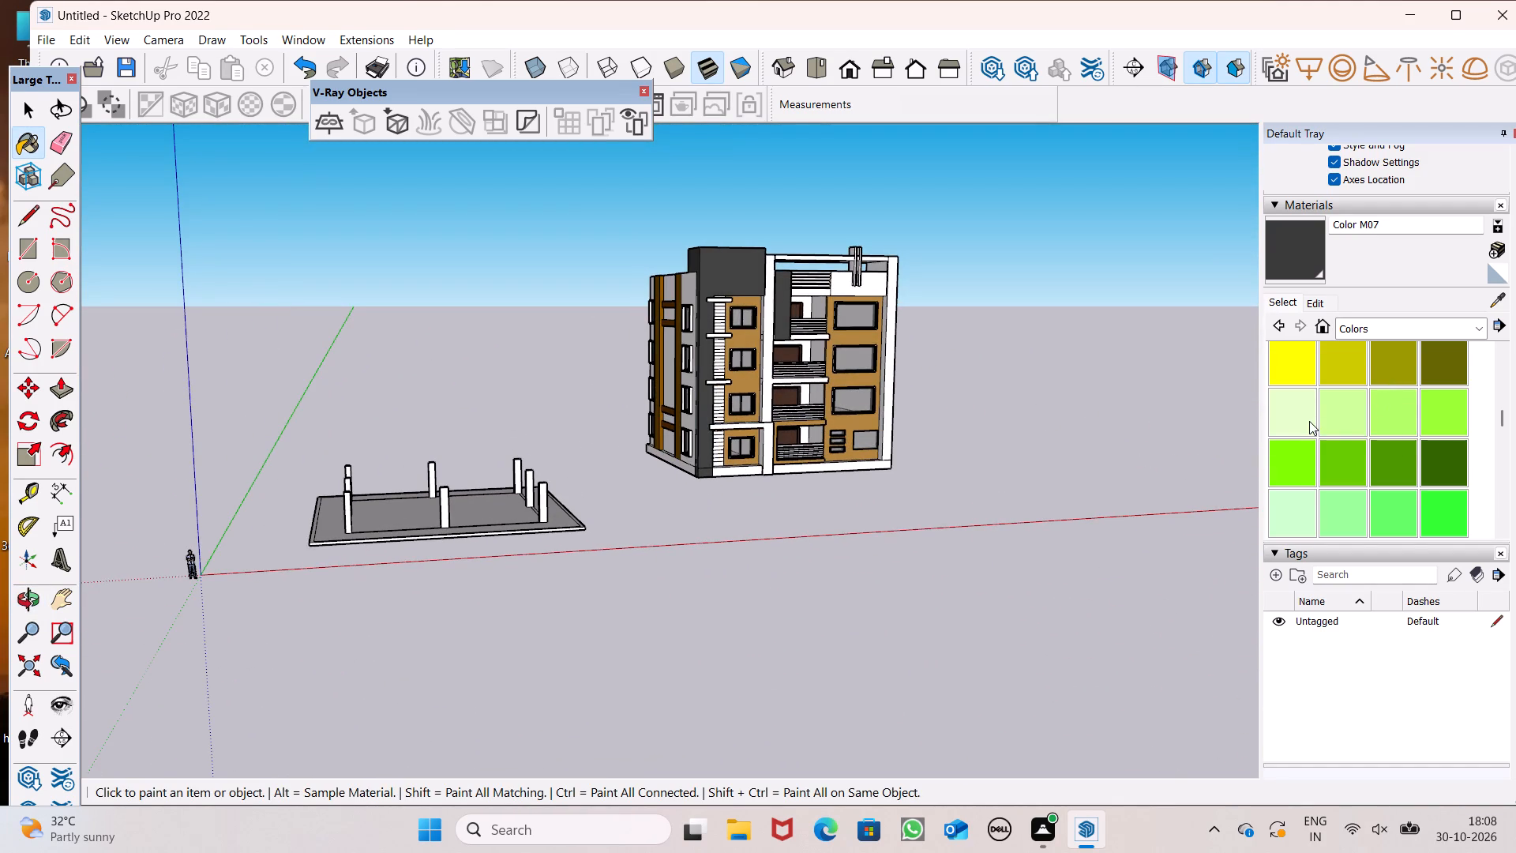
{"action": "scroll", "coordinate": [1309, 421], "scroll_direction": "up", "scroll_amount": 2}
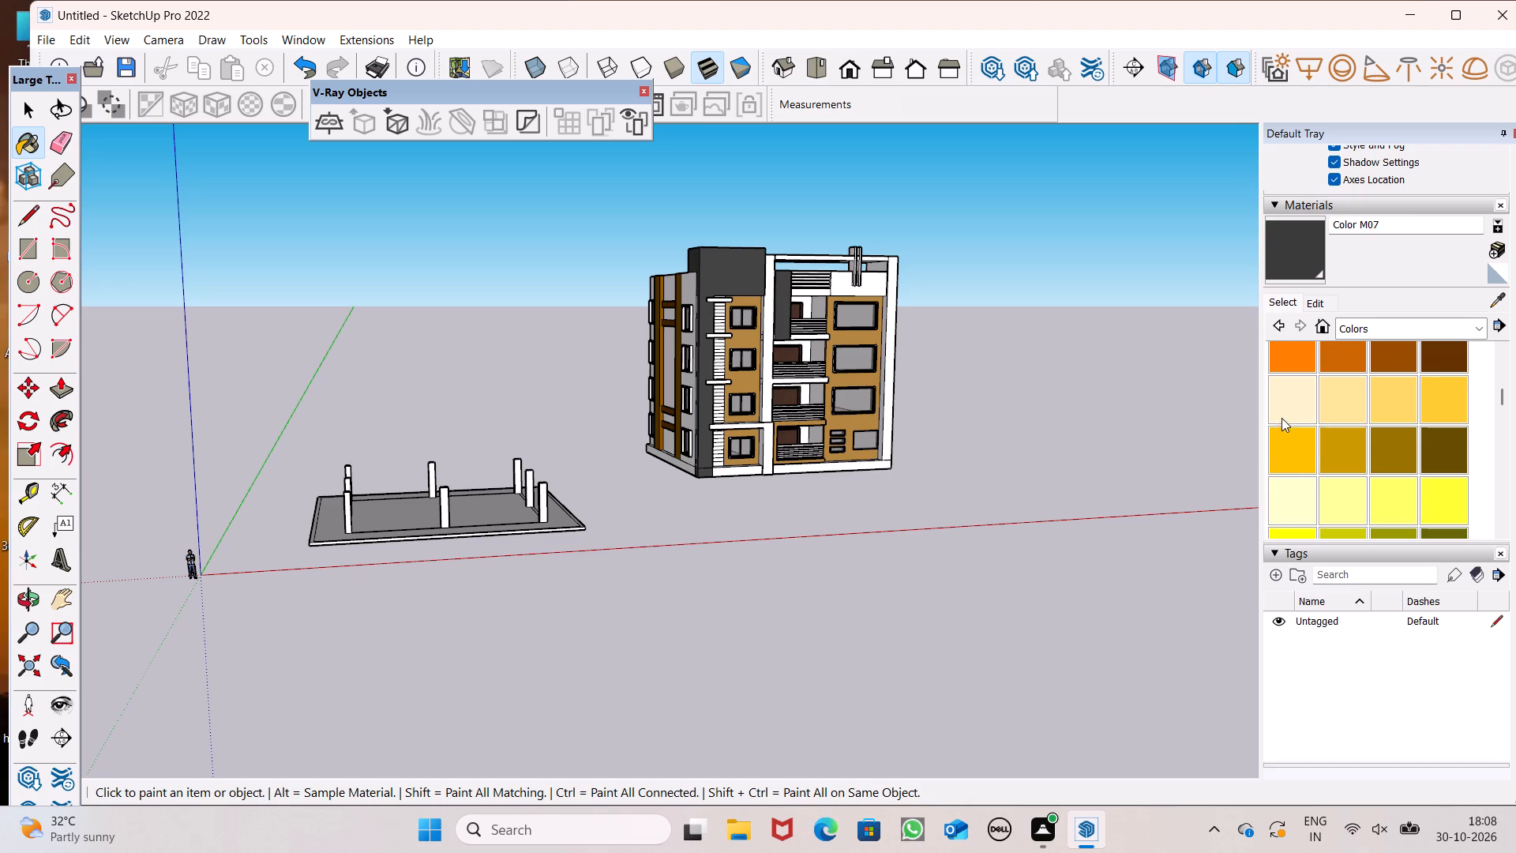
{"action": "left_click", "coordinate": [1287, 414]}
{"action": "middle_click_drag", "start_coordinate": [932, 295], "coordinate": [72, 436]}
{"action": "scroll", "coordinate": [89, 440], "scroll_direction": "up", "scroll_amount": 1}
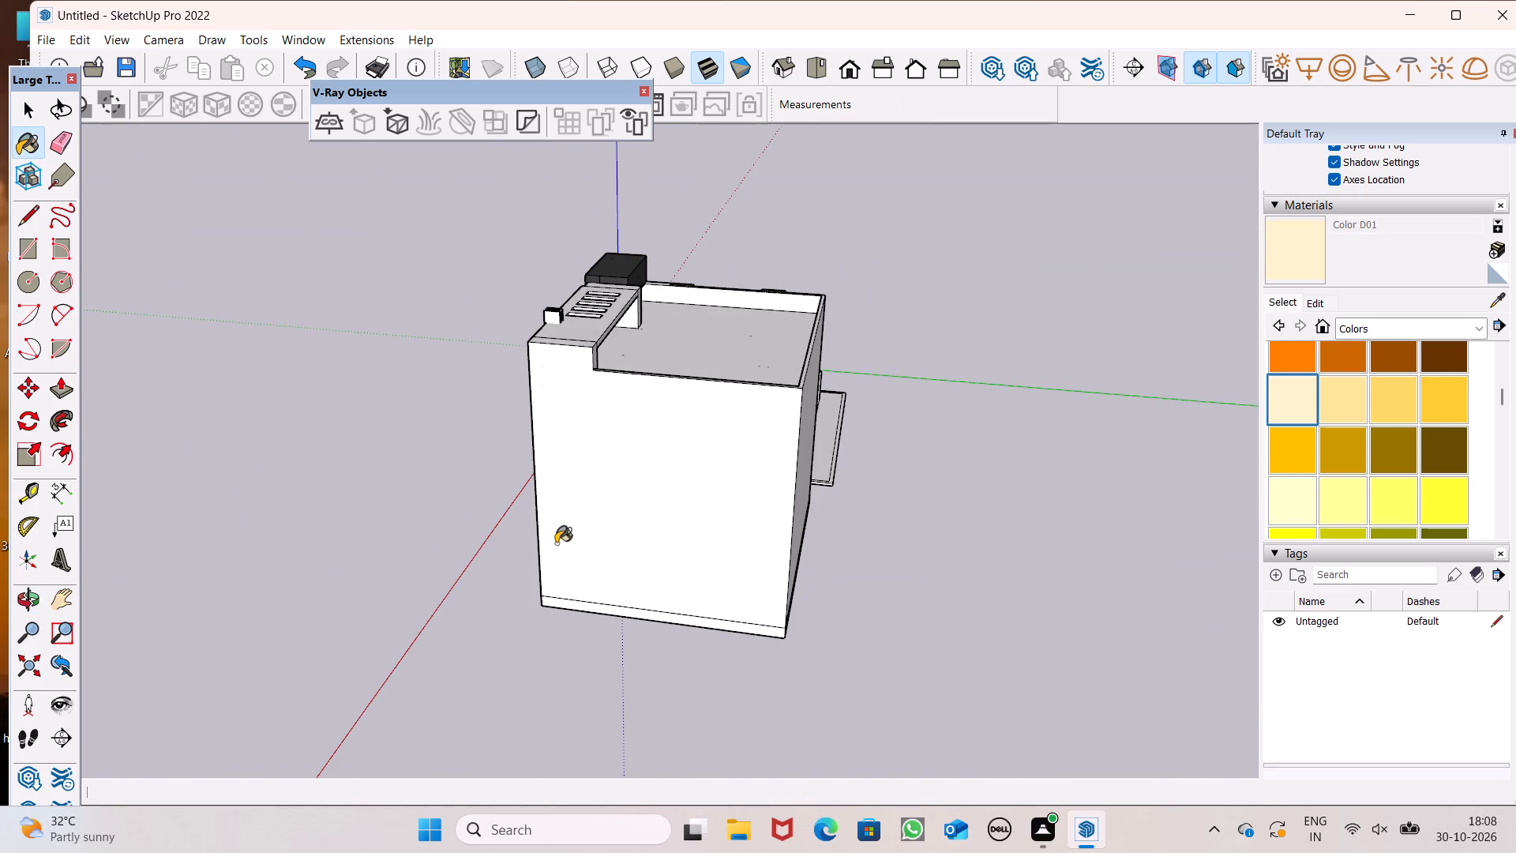
{"action": "left_click", "coordinate": [556, 543]}
{"action": "middle_click_drag", "start_coordinate": [587, 522], "coordinate": [118, 400]}
{"action": "scroll", "coordinate": [693, 407], "scroll_direction": "up", "scroll_amount": 1}
{"action": "left_click", "coordinate": [727, 545]}
Paint the plinth bands beneath the blank side wall and the rear wall with Color D01.
{"action": "middle_click_drag", "start_coordinate": [437, 578], "coordinate": [892, 452]}
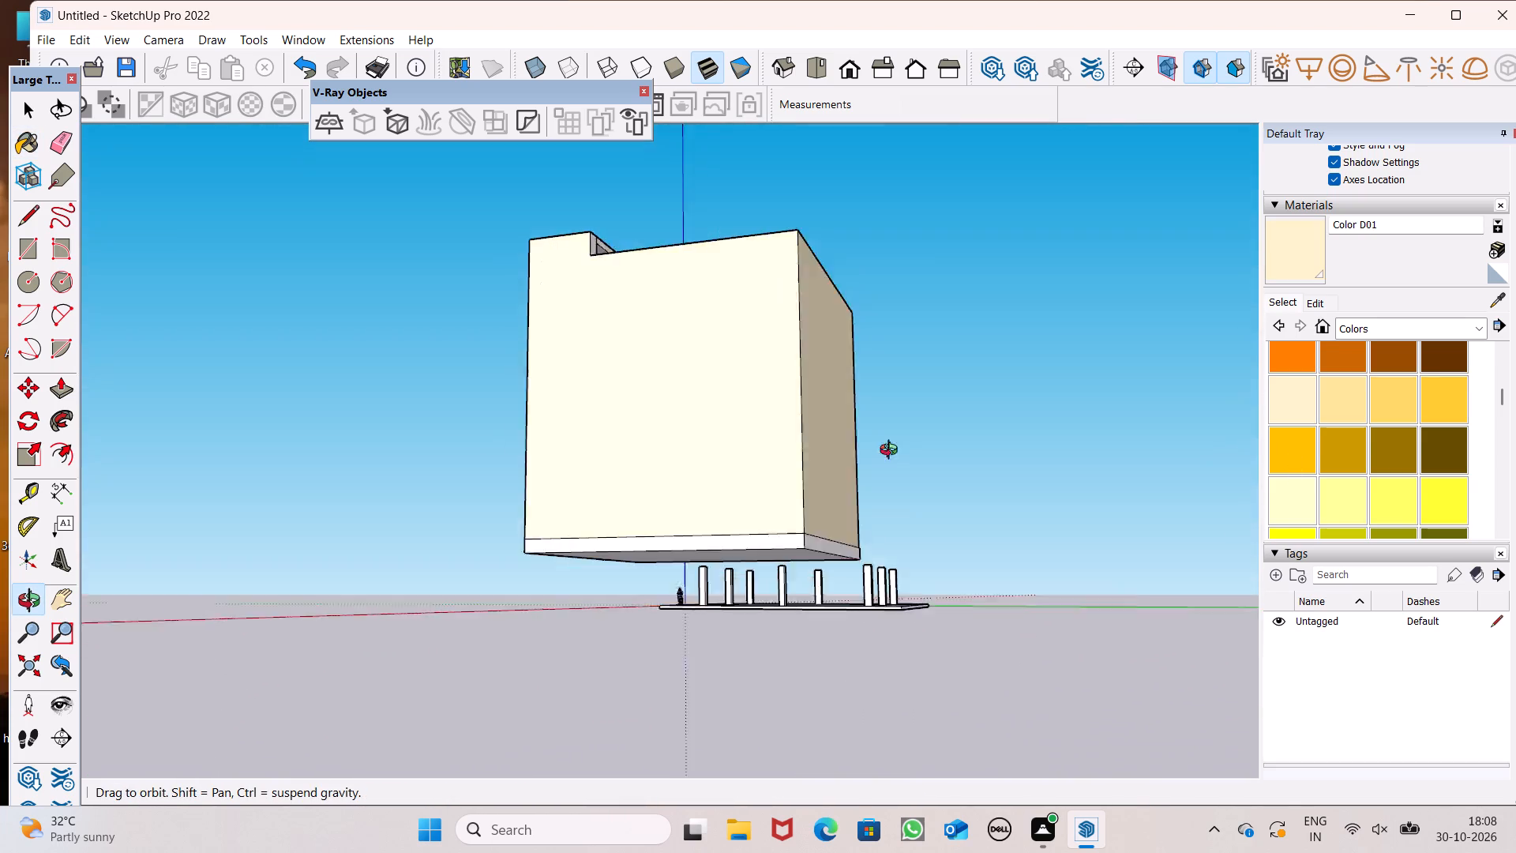
{"action": "middle_click_drag", "start_coordinate": [892, 452], "coordinate": [914, 454]}
{"action": "scroll", "coordinate": [914, 454], "scroll_direction": "up", "scroll_amount": 6}
{"action": "left_click", "coordinate": [734, 602]}
{"action": "left_click", "coordinate": [782, 605]}
Paint the front facade's plinth on both sides of the white column and the facade's end pillar with Color D01.
{"action": "scroll", "coordinate": [755, 487], "scroll_direction": "down", "scroll_amount": 4}
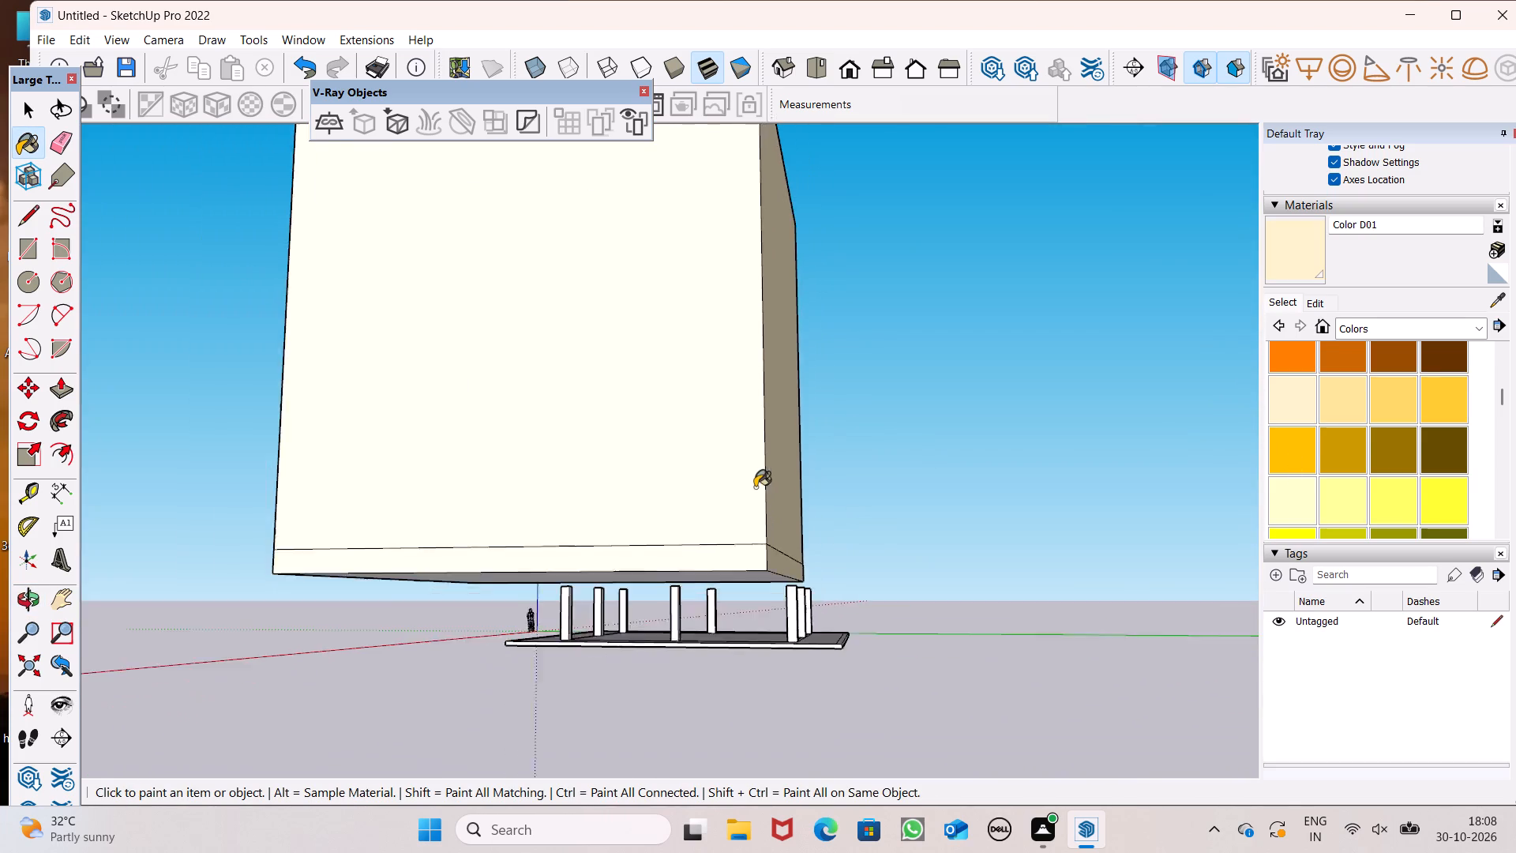
{"action": "scroll", "coordinate": [687, 502], "scroll_direction": "down", "scroll_amount": 2}
{"action": "middle_click_drag", "start_coordinate": [445, 524], "coordinate": [1049, 617]}
{"action": "scroll", "coordinate": [792, 629], "scroll_direction": "up", "scroll_amount": 4}
{"action": "left_click", "coordinate": [766, 630]}
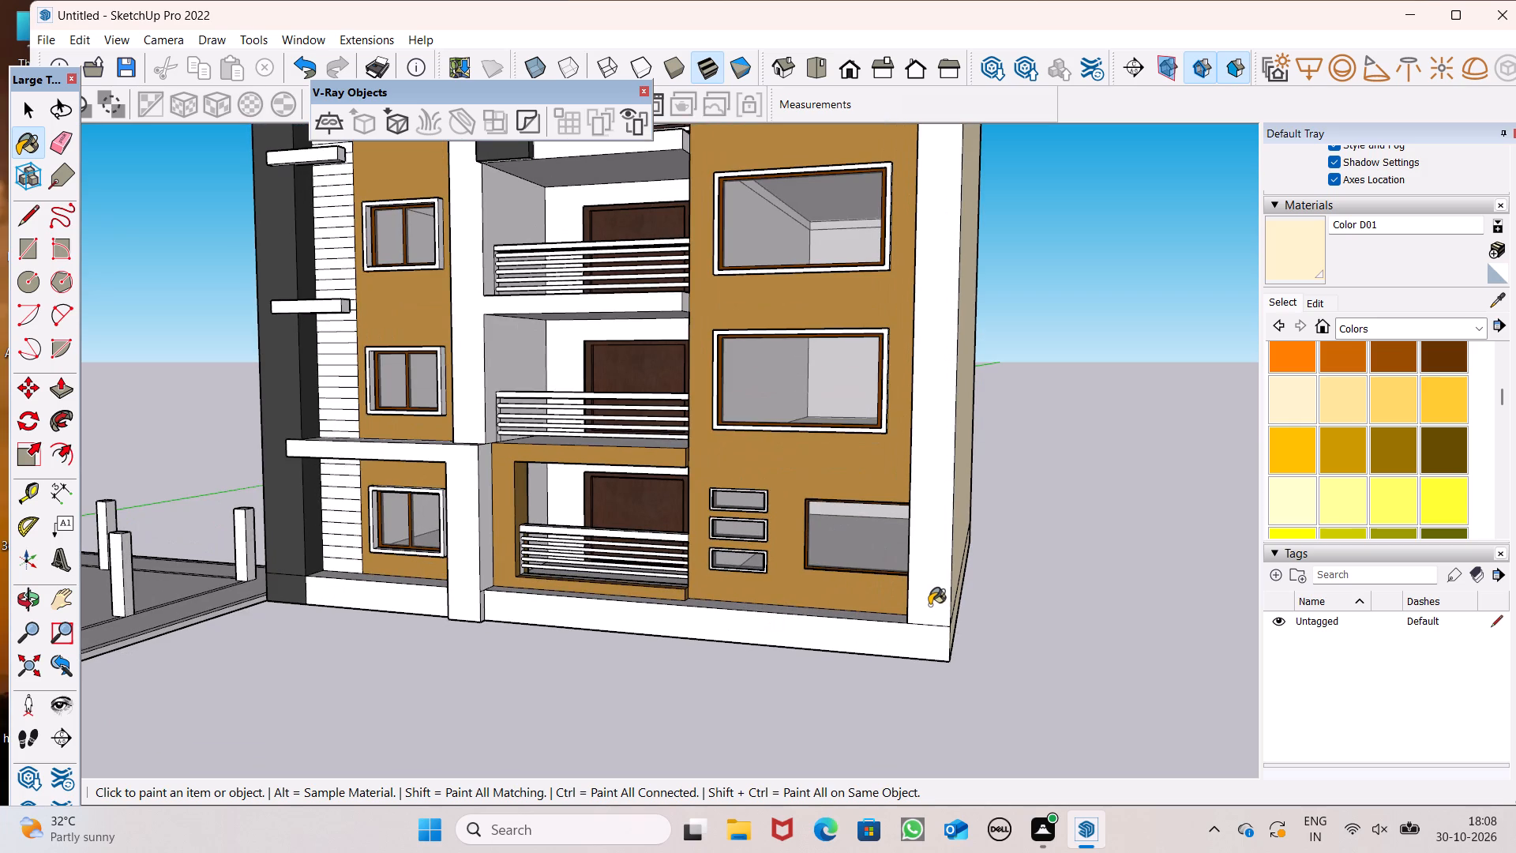
{"action": "left_click", "coordinate": [929, 604]}
{"action": "scroll", "coordinate": [922, 566], "scroll_direction": "down", "scroll_amount": 5}
{"action": "middle_click_drag", "start_coordinate": [636, 547], "coordinate": [707, 534]}
{"action": "scroll", "coordinate": [597, 581], "scroll_direction": "up", "scroll_amount": 7}
{"action": "left_click", "coordinate": [572, 592]}
Paint the plinth below the windowed side facade and the underside of the building with Color D01.
{"action": "scroll", "coordinate": [595, 554], "scroll_direction": "down", "scroll_amount": 1}
{"action": "scroll", "coordinate": [595, 554], "scroll_direction": "up", "scroll_amount": 1}
{"action": "scroll", "coordinate": [595, 554], "scroll_direction": "down", "scroll_amount": 3}
{"action": "middle_click_drag", "start_coordinate": [424, 562], "coordinate": [819, 582]}
{"action": "scroll", "coordinate": [475, 588], "scroll_direction": "up", "scroll_amount": 4}
{"action": "left_click", "coordinate": [471, 588]}
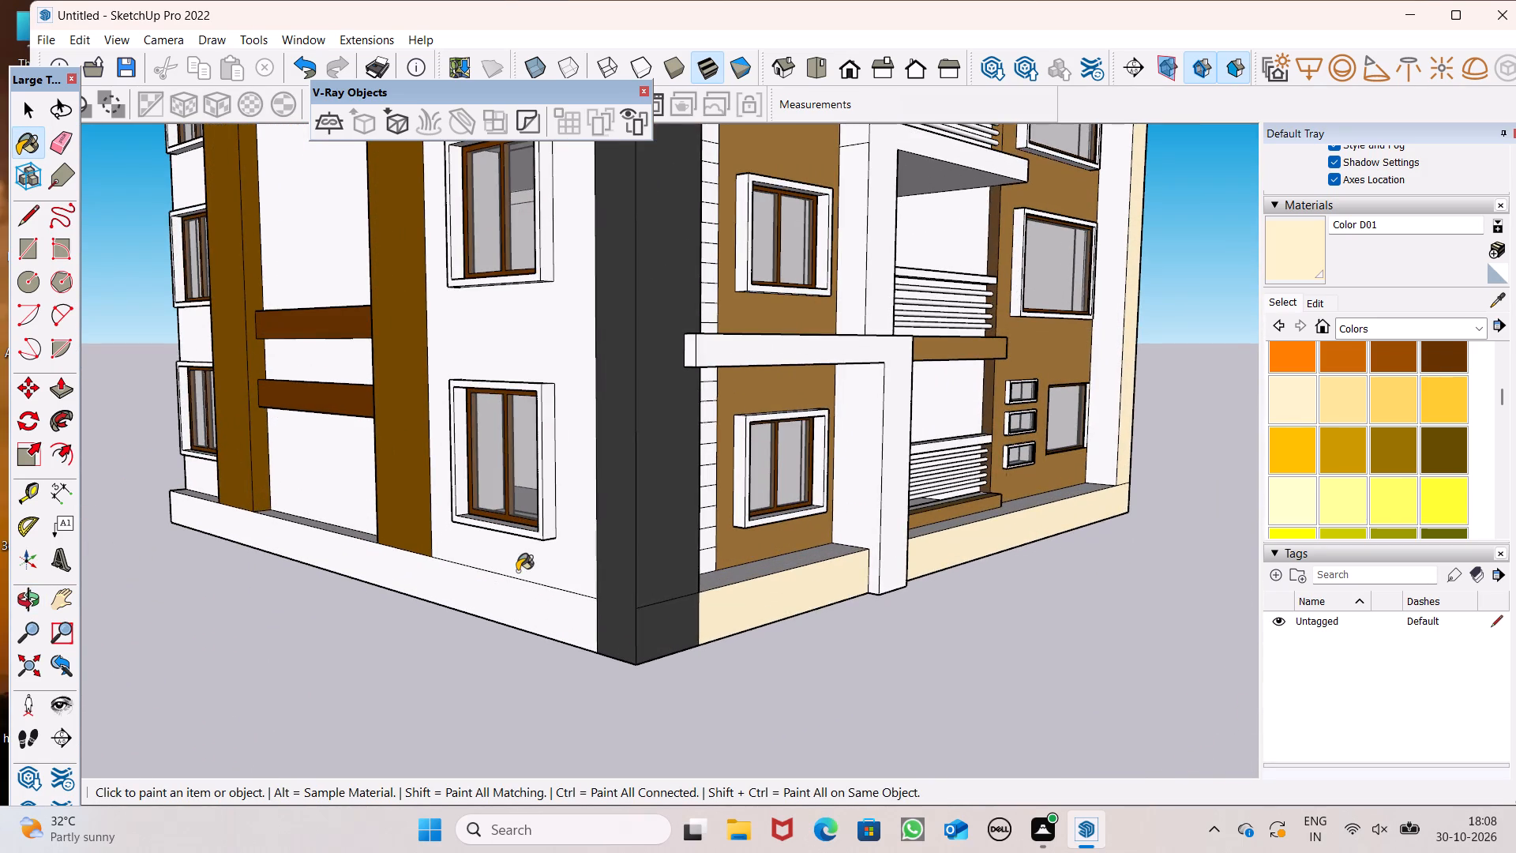
{"action": "scroll", "coordinate": [517, 571], "scroll_direction": "down", "scroll_amount": 4}
{"action": "middle_click_drag", "start_coordinate": [389, 544], "coordinate": [291, 362]}
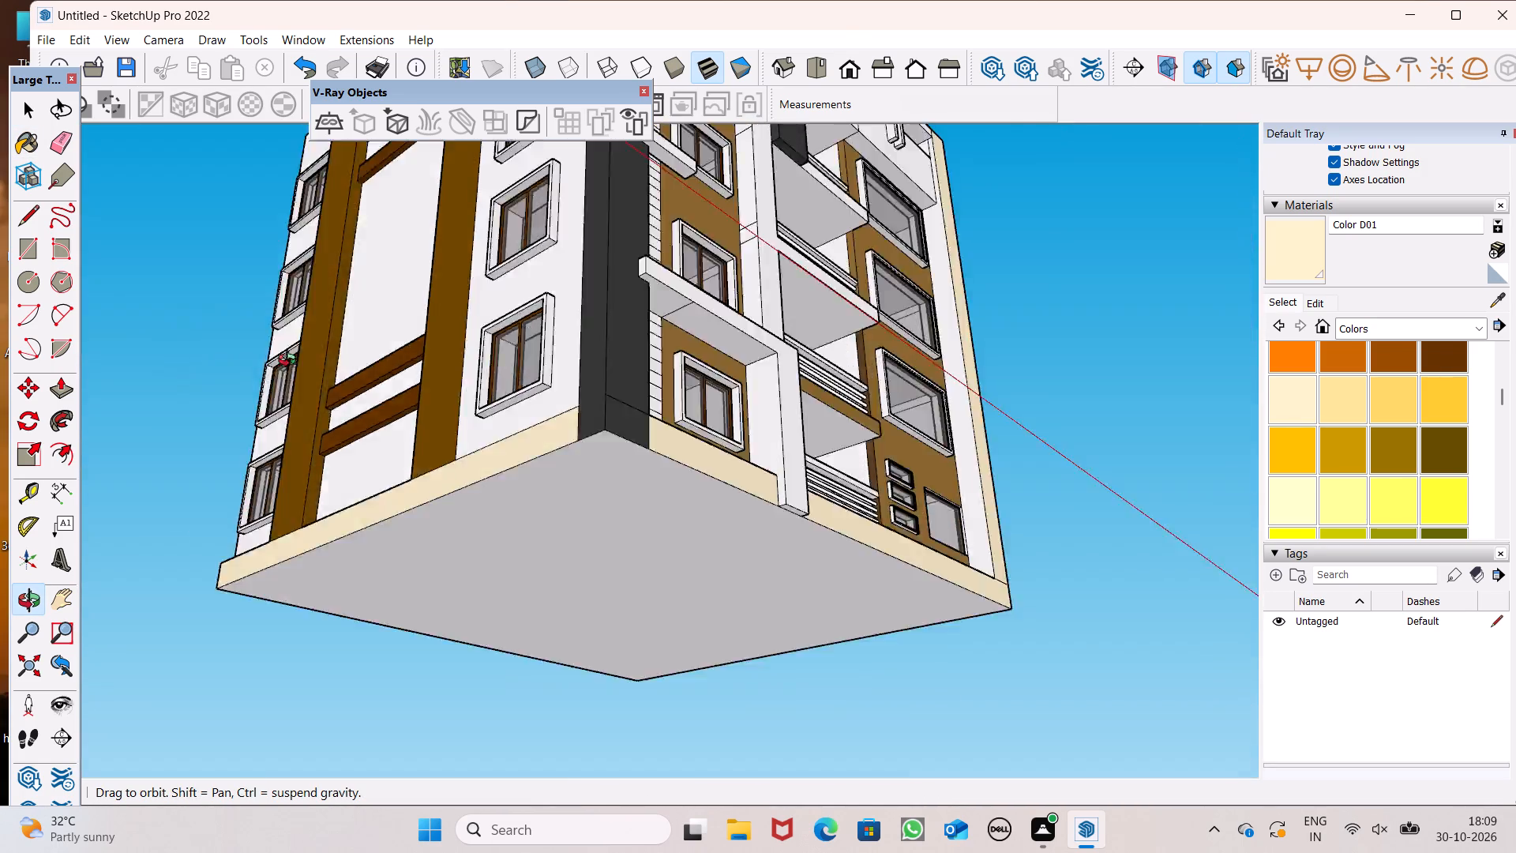
{"action": "middle_click_drag", "start_coordinate": [291, 362], "coordinate": [280, 369]}
{"action": "left_click", "coordinate": [564, 551]}
Select all connected geometry of the building and make it a group.
{"action": "scroll", "coordinate": [564, 424], "scroll_direction": "down", "scroll_amount": 4}
{"action": "middle_click_drag", "start_coordinate": [573, 440], "coordinate": [581, 497]}
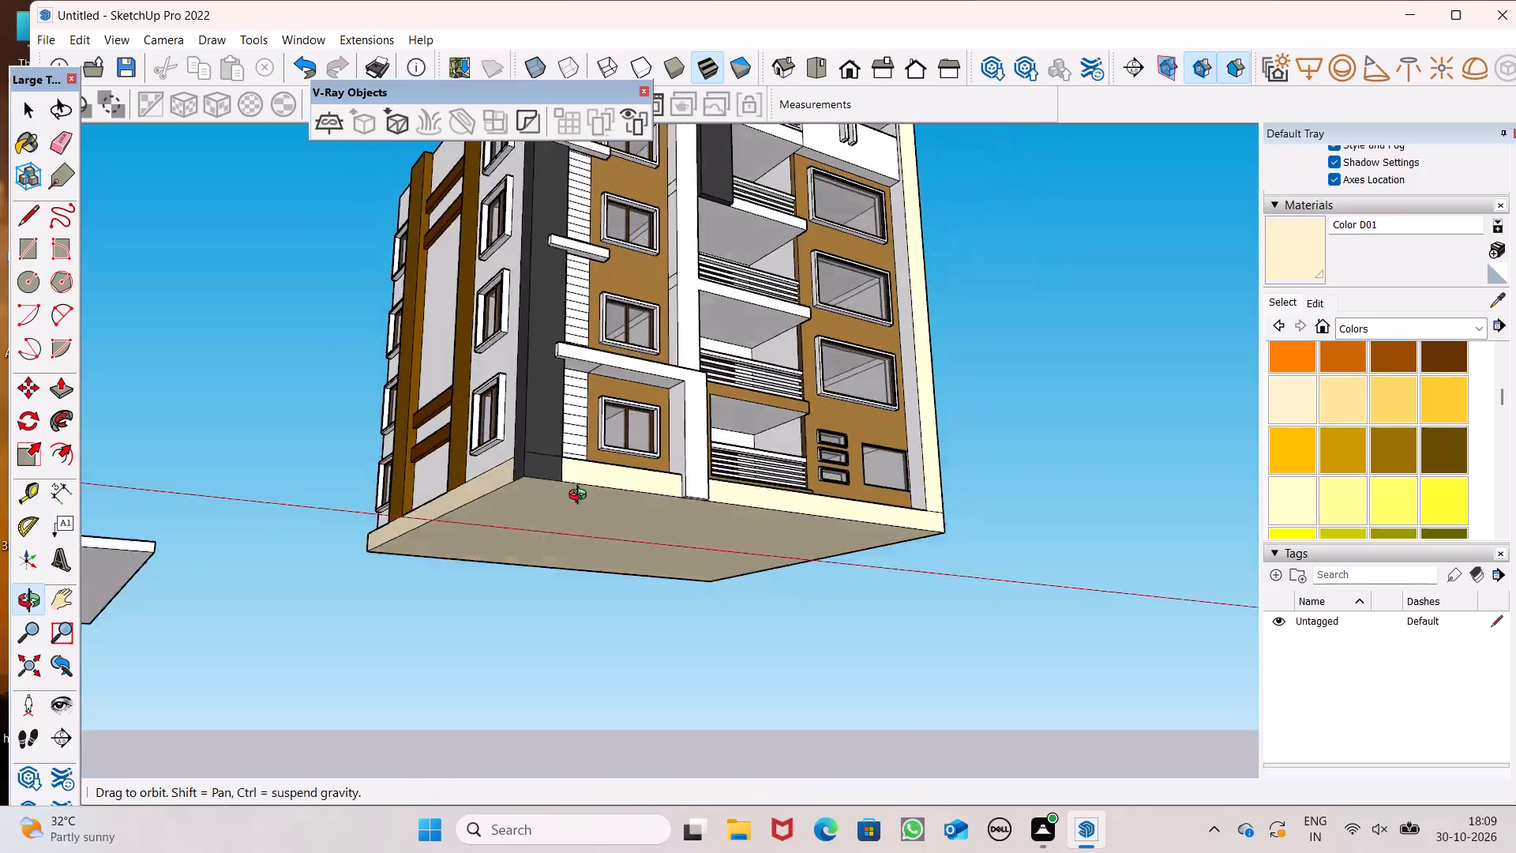
{"action": "middle_click_drag", "start_coordinate": [581, 497], "coordinate": [406, 642]}
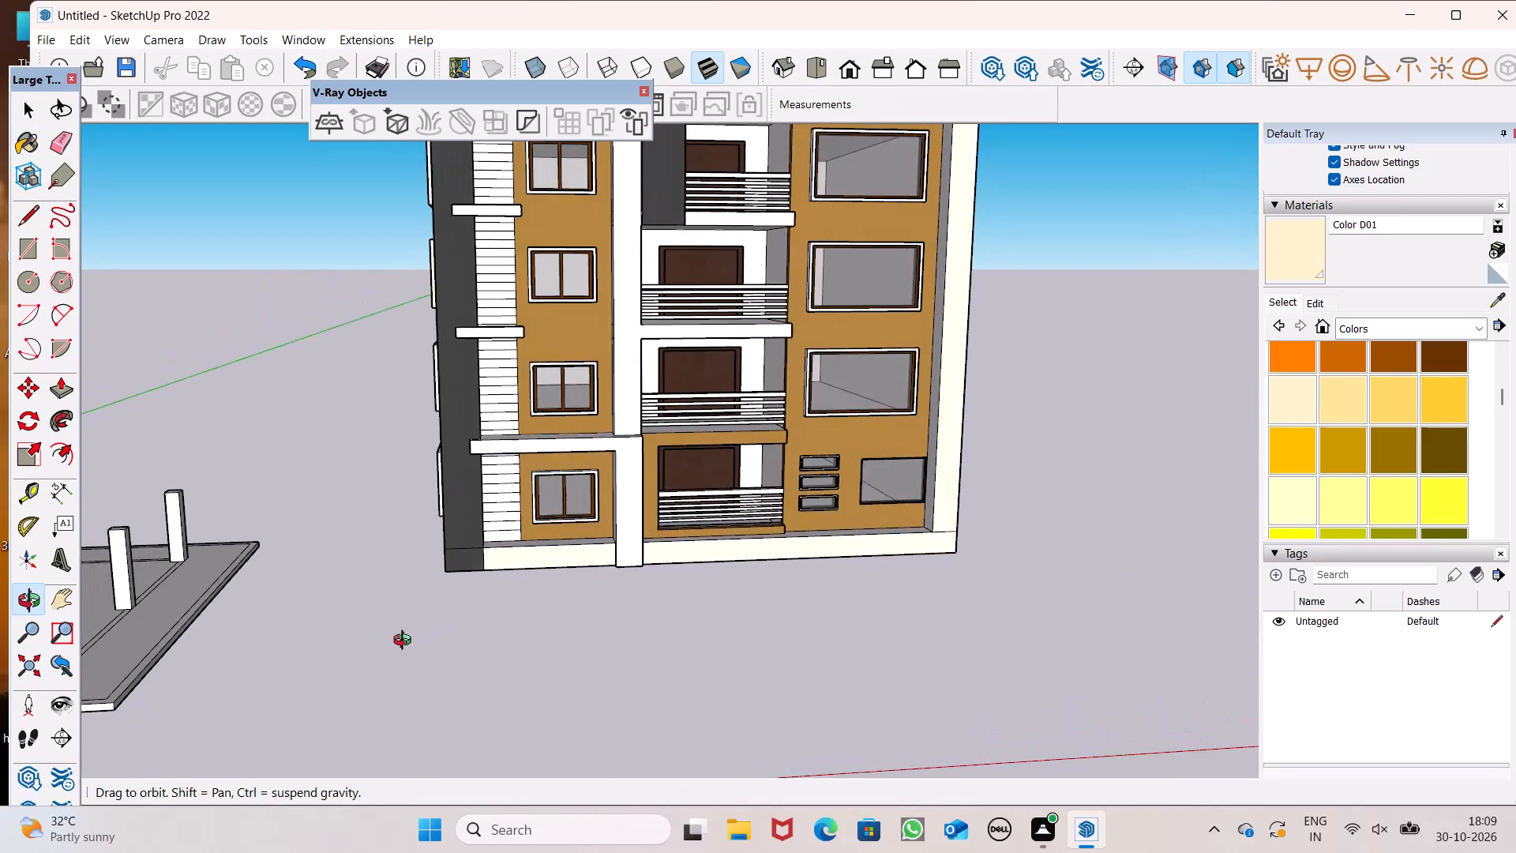
{"action": "middle_click_drag", "start_coordinate": [406, 642], "coordinate": [403, 642]}
{"action": "scroll", "coordinate": [606, 521], "scroll_direction": "down", "scroll_amount": 4}
{"action": "key", "text": "space"}
{"action": "middle_click_drag", "start_coordinate": [880, 403], "coordinate": [801, 405]}
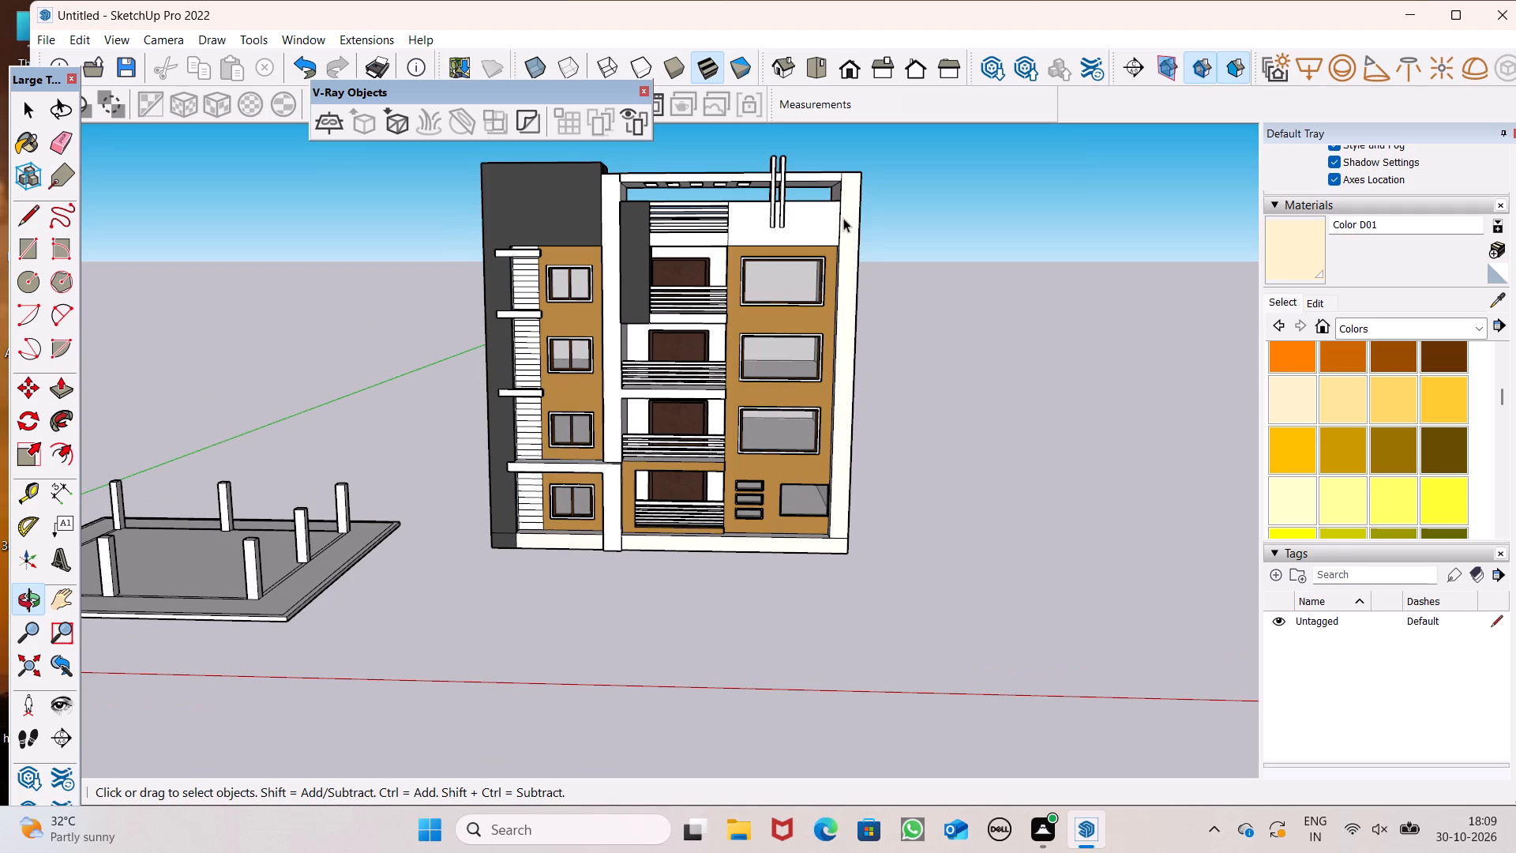
{"action": "triple_click", "coordinate": [843, 218]}
{"action": "left_click", "coordinate": [843, 218]}
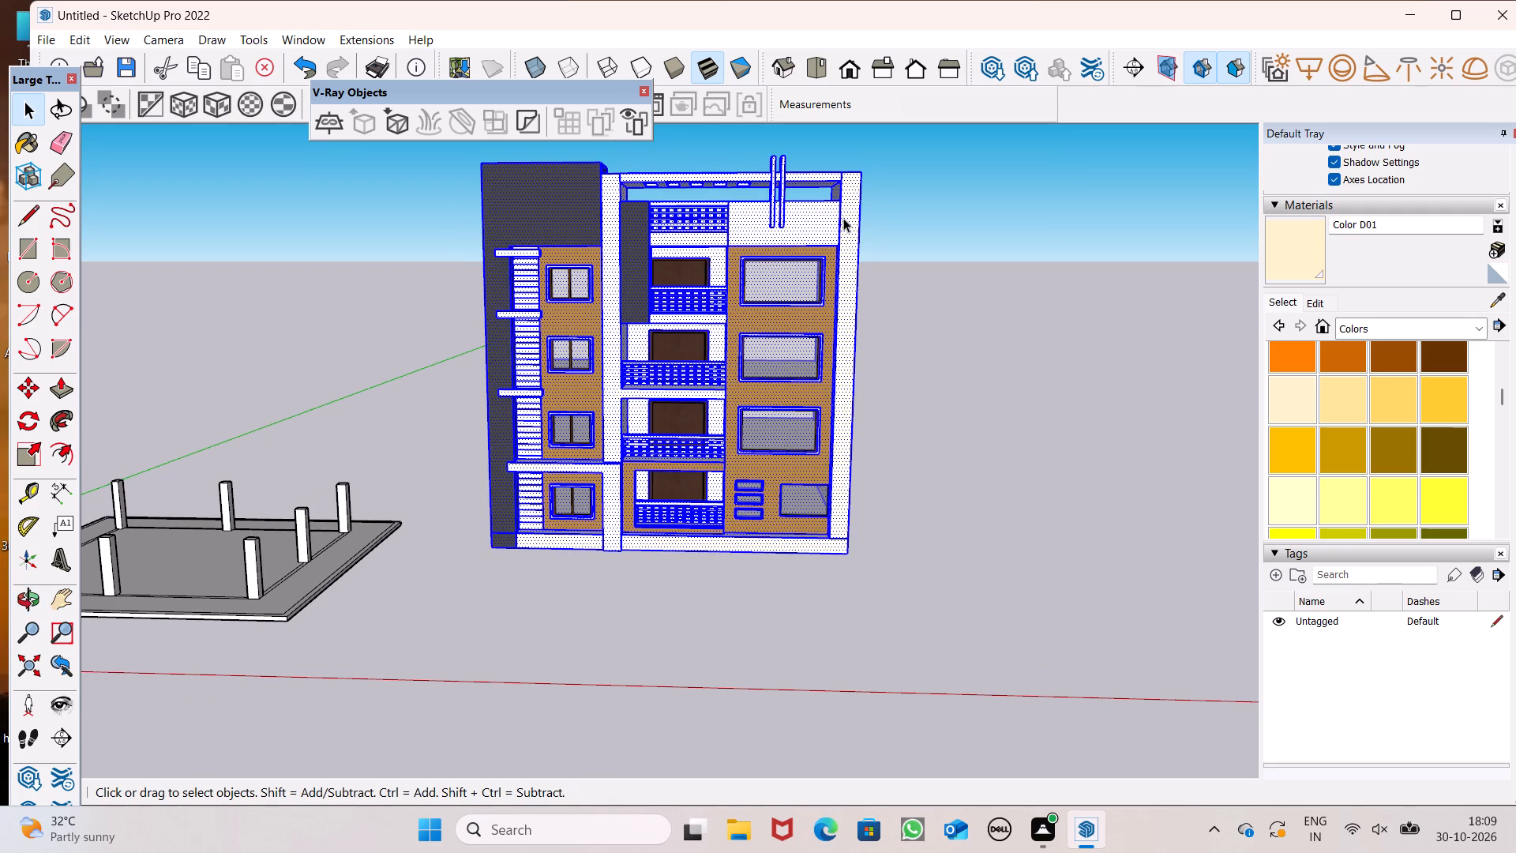
{"action": "right_click", "coordinate": [843, 218]}
{"action": "left_click", "coordinate": [922, 385]}
{"action": "scroll", "coordinate": [941, 333], "scroll_direction": "down", "scroll_amount": 2}
{"action": "middle_click_drag", "start_coordinate": [942, 335], "coordinate": [933, 398]}
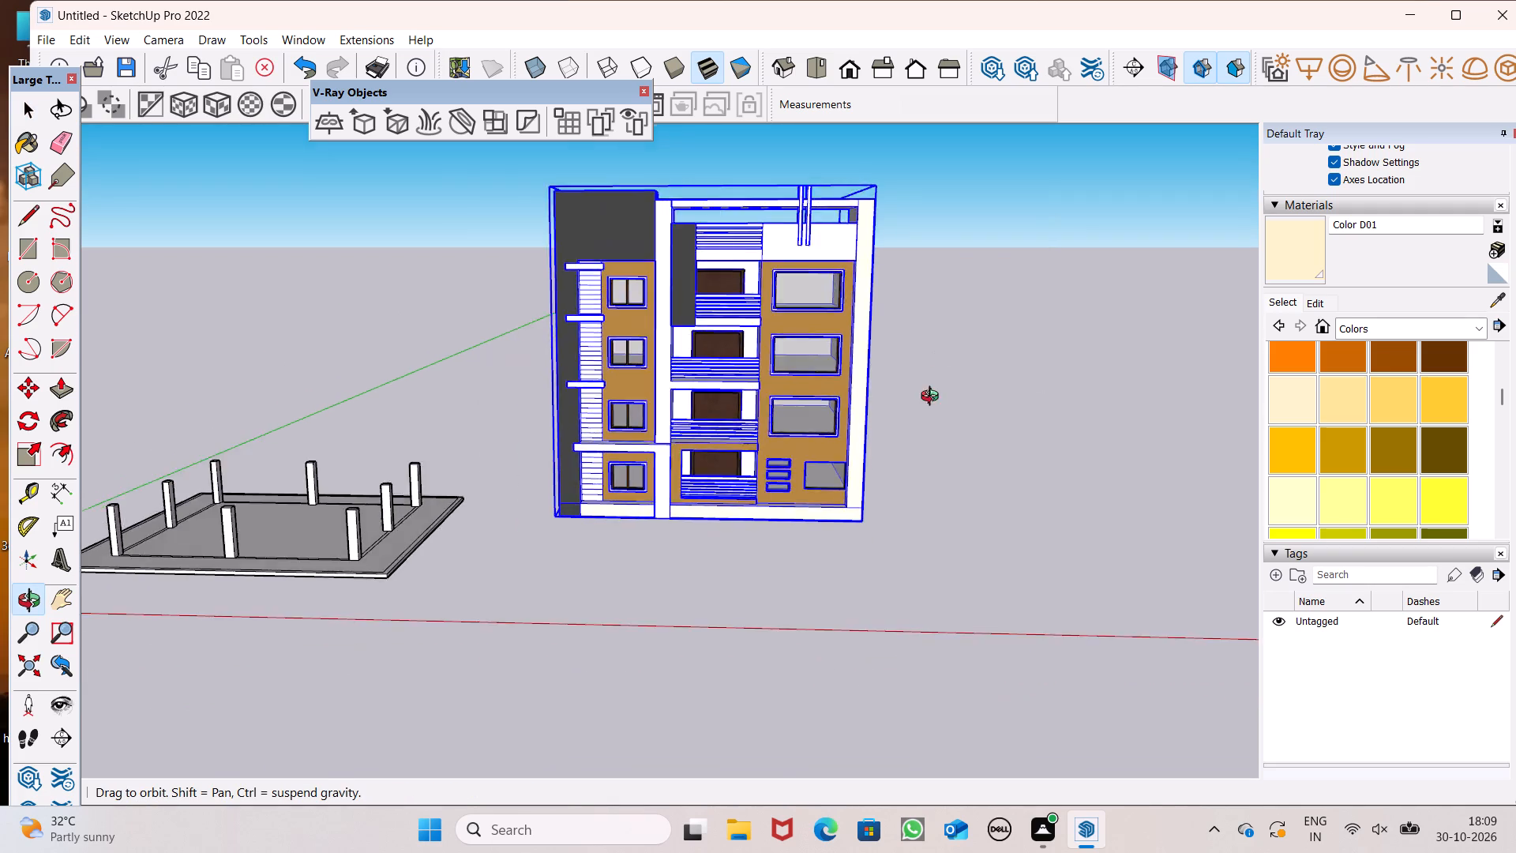
{"action": "middle_click_drag", "start_coordinate": [933, 398], "coordinate": [978, 451]}
{"action": "left_click", "coordinate": [989, 538]}
Check how the pillared base and the building are grouped by selecting parts of each.
{"action": "scroll", "coordinate": [929, 461], "scroll_direction": "down", "scroll_amount": 3}
{"action": "middle_click_drag", "start_coordinate": [838, 537], "coordinate": [841, 528]}
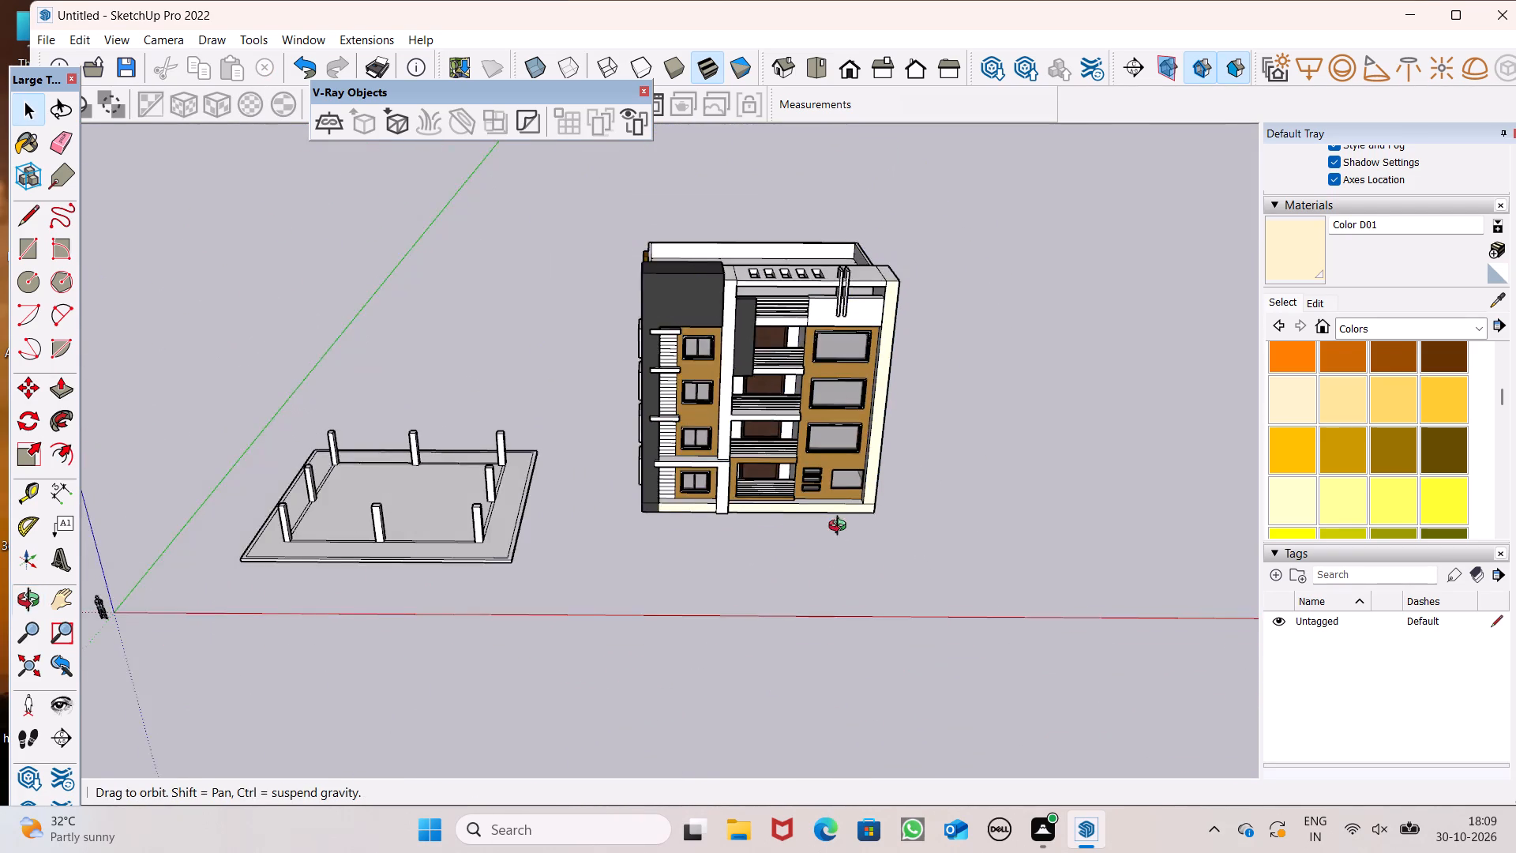
{"action": "middle_click_drag", "start_coordinate": [841, 528], "coordinate": [1004, 396]}
{"action": "scroll", "coordinate": [1016, 393], "scroll_direction": "down", "scroll_amount": 5}
{"action": "scroll", "coordinate": [496, 529], "scroll_direction": "up", "scroll_amount": 4}
{"action": "scroll", "coordinate": [677, 498], "scroll_direction": "down", "scroll_amount": 4}
{"action": "middle_click_drag", "start_coordinate": [681, 514], "coordinate": [608, 642]}
{"action": "scroll", "coordinate": [605, 641], "scroll_direction": "up", "scroll_amount": 7}
{"action": "left_click", "coordinate": [616, 486]}
{"action": "middle_click_drag", "start_coordinate": [618, 487], "coordinate": [510, 470]}
{"action": "scroll", "coordinate": [510, 470], "scroll_direction": "up", "scroll_amount": 1}
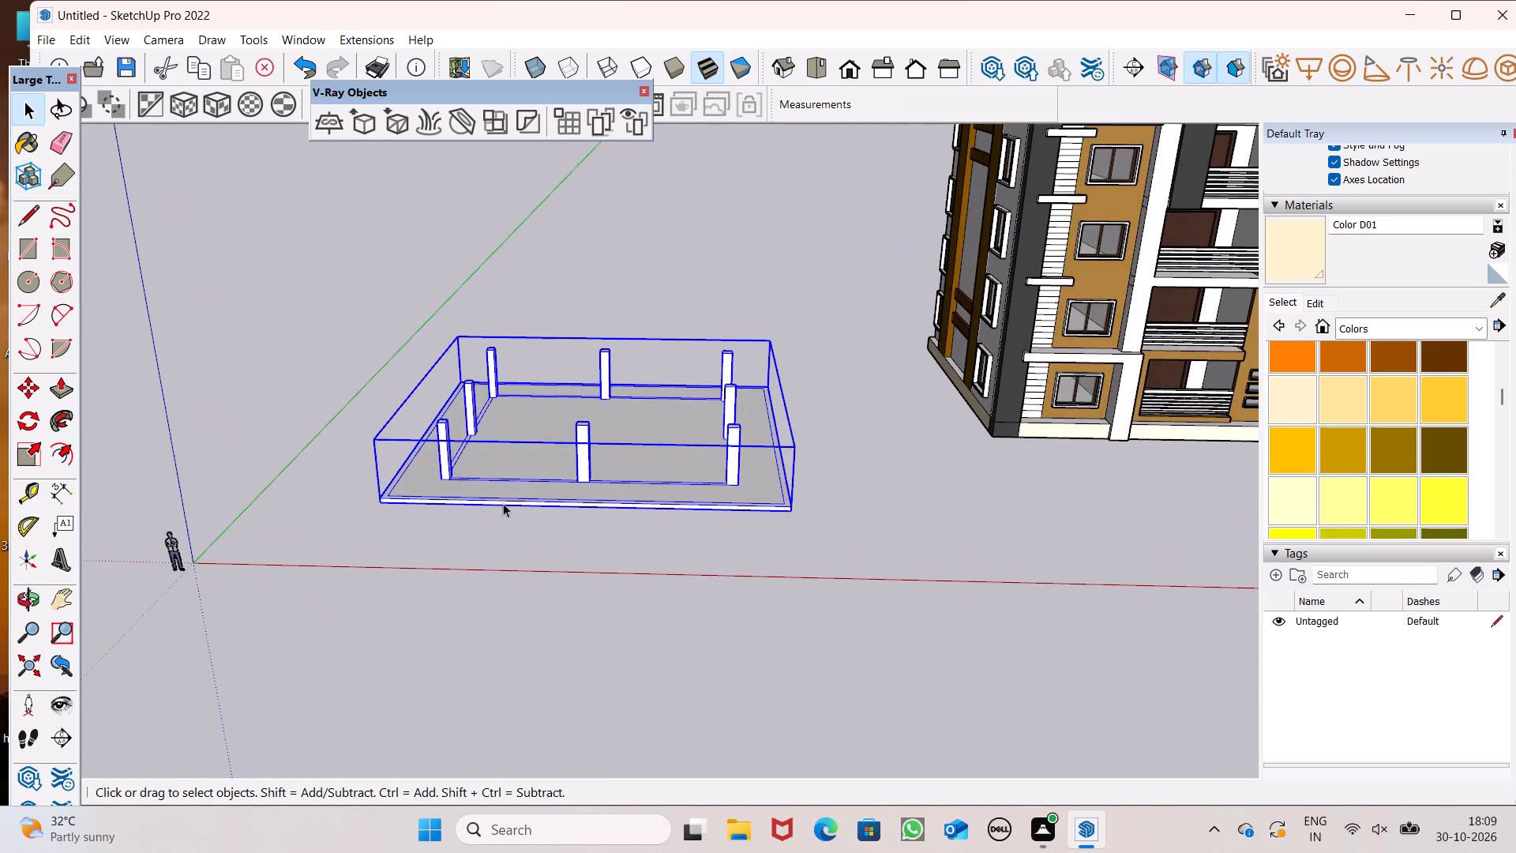
{"action": "left_click", "coordinate": [501, 542]}
{"action": "scroll", "coordinate": [550, 515], "scroll_direction": "down", "scroll_amount": 4}
{"action": "left_click", "coordinate": [993, 371]}
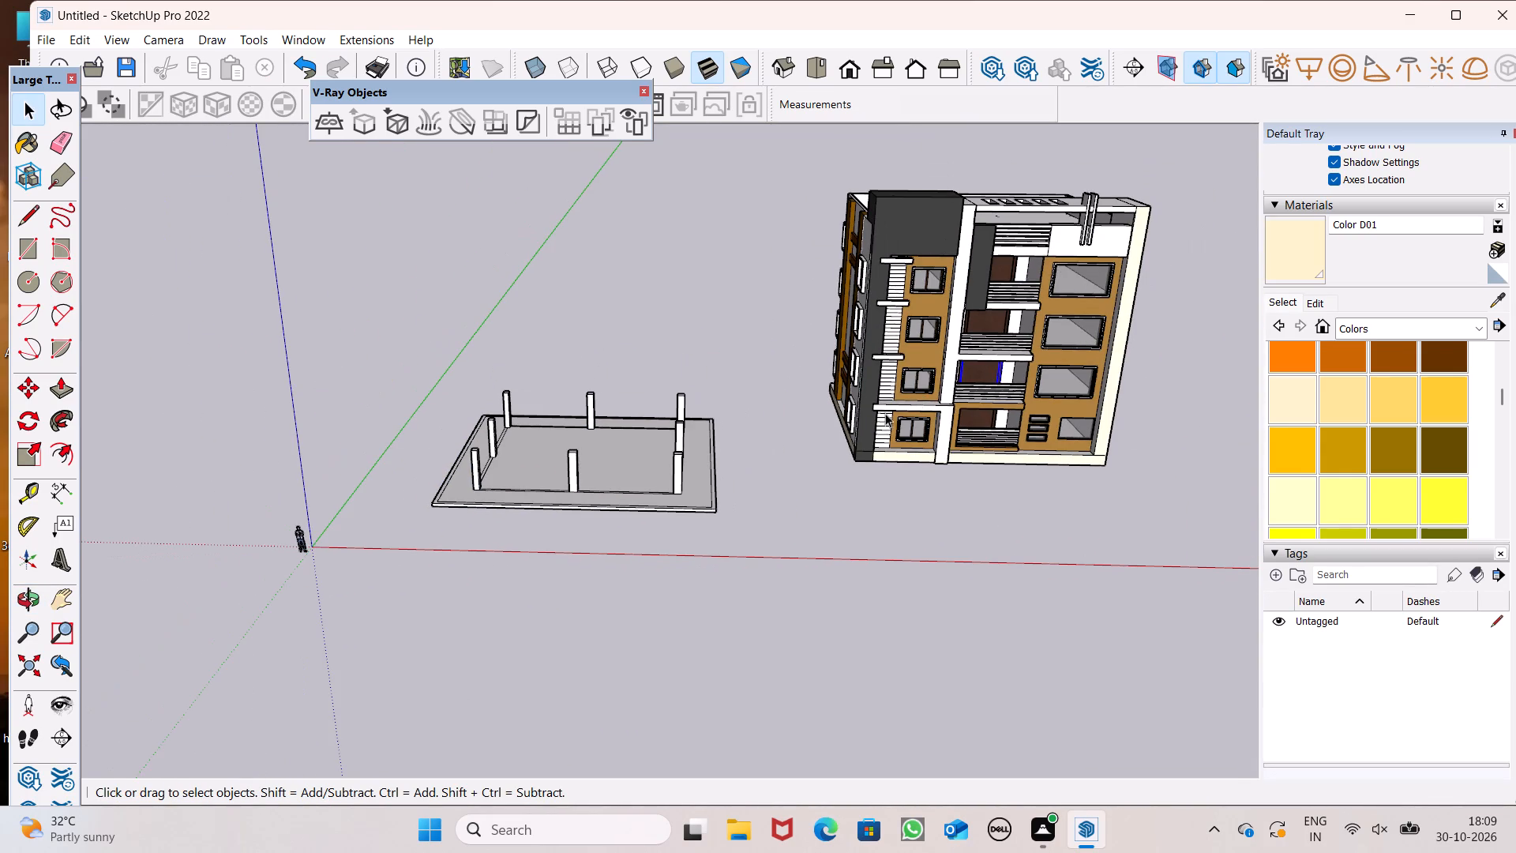
{"action": "left_click", "coordinate": [895, 530]}
Open the building group to check which windows and doors lie outside it, and close it again.
{"action": "double_click", "coordinate": [902, 441]}
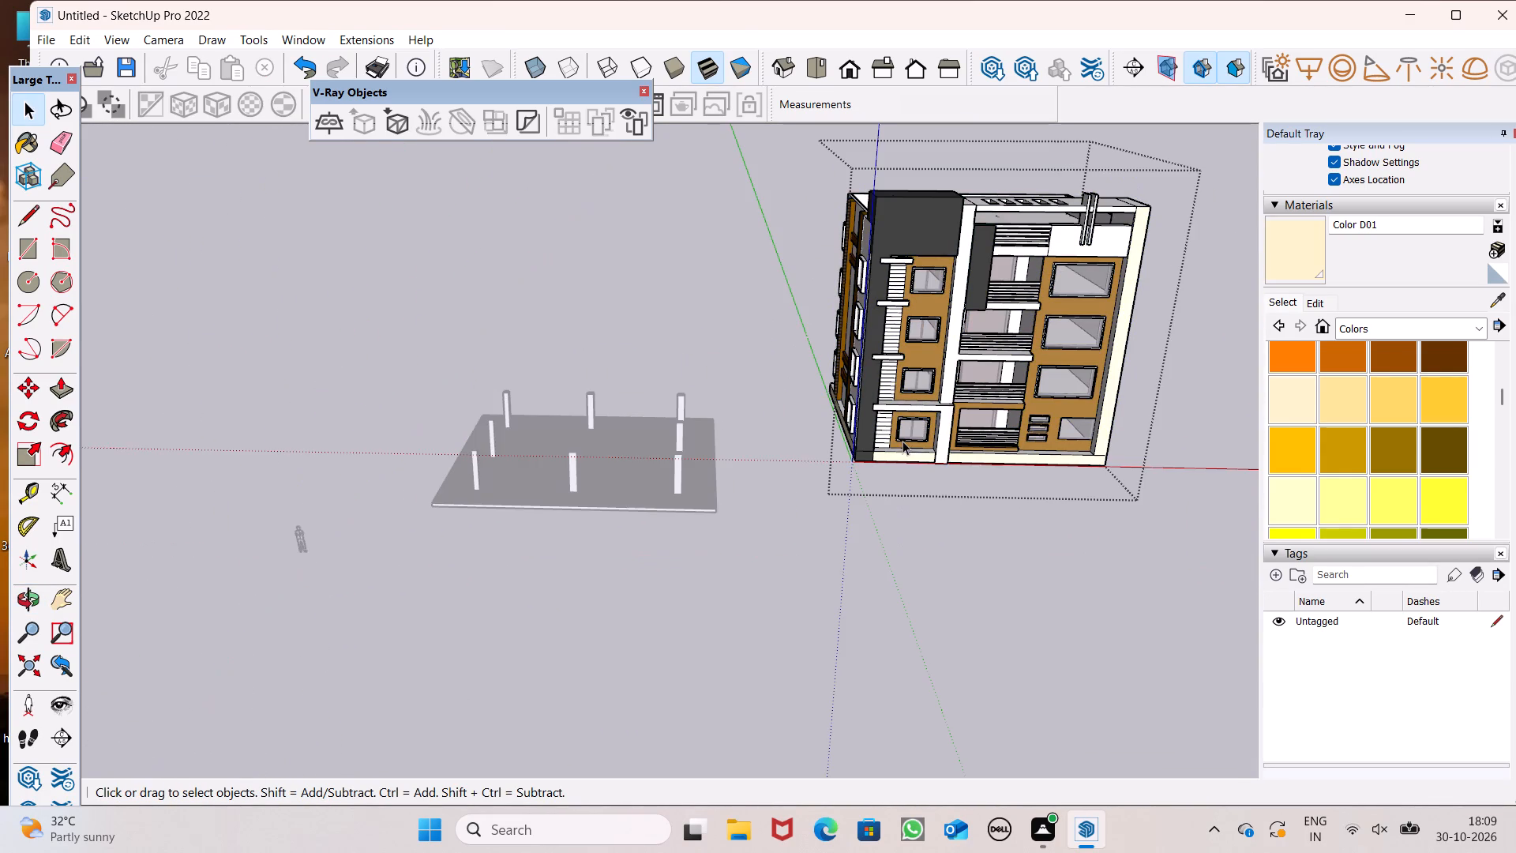
{"action": "left_click", "coordinate": [844, 501]}
{"action": "left_click", "coordinate": [773, 532]}
Select the building group and add the four two-pane windows beside the striped panel on the front facade.
{"action": "middle_click_drag", "start_coordinate": [857, 465], "coordinate": [826, 454]}
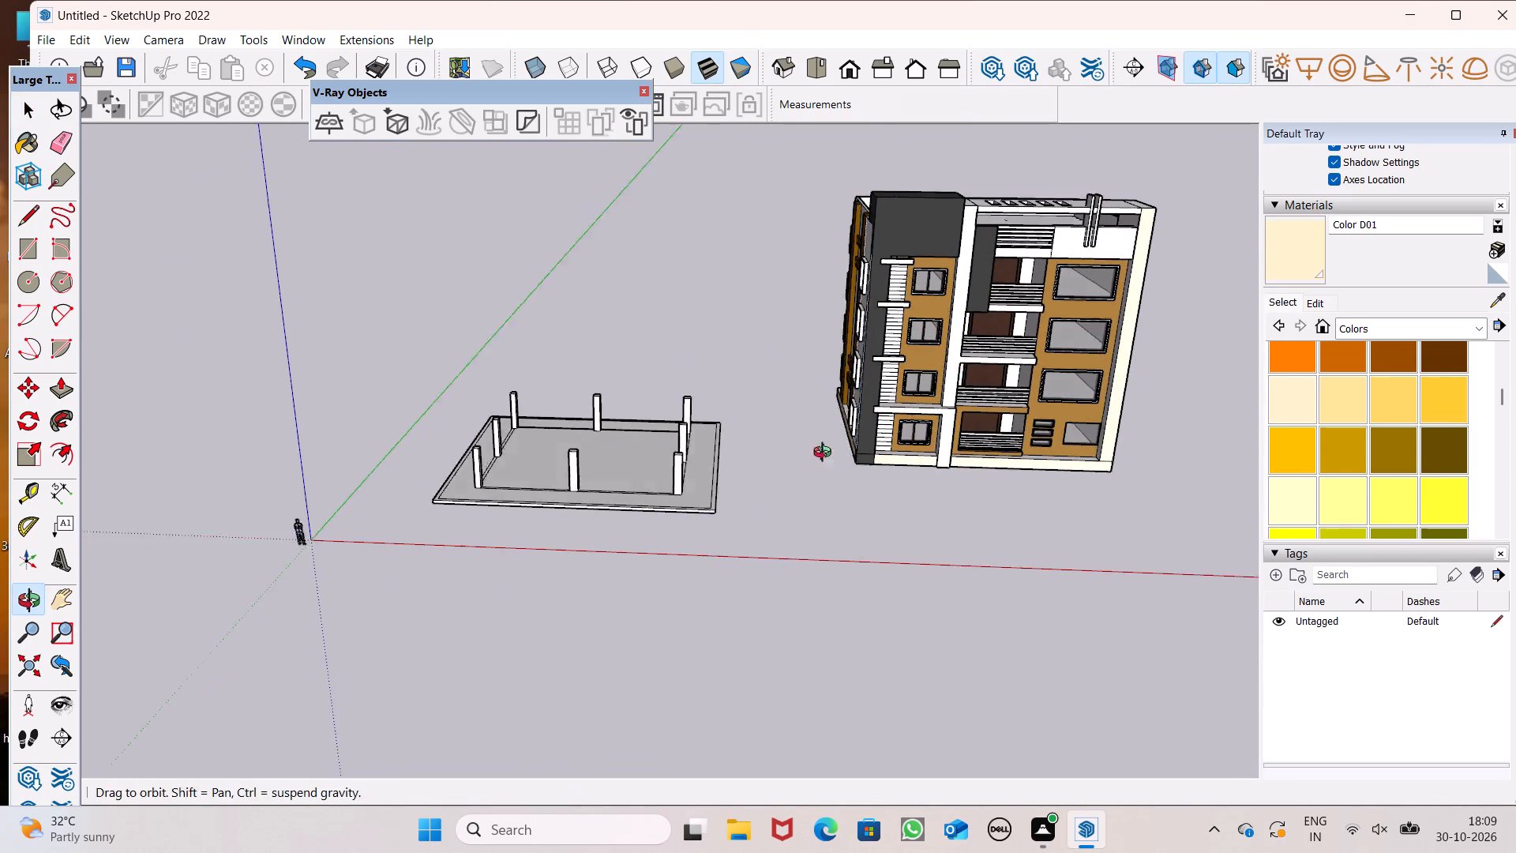
{"action": "middle_click_drag", "start_coordinate": [826, 454], "coordinate": [748, 442]}
{"action": "scroll", "coordinate": [749, 442], "scroll_direction": "up", "scroll_amount": 2}
{"action": "left_click", "coordinate": [926, 431]}
{"action": "scroll", "coordinate": [878, 417], "scroll_direction": "down", "scroll_amount": 5}
{"action": "middle_click_drag", "start_coordinate": [861, 441], "coordinate": [910, 402]}
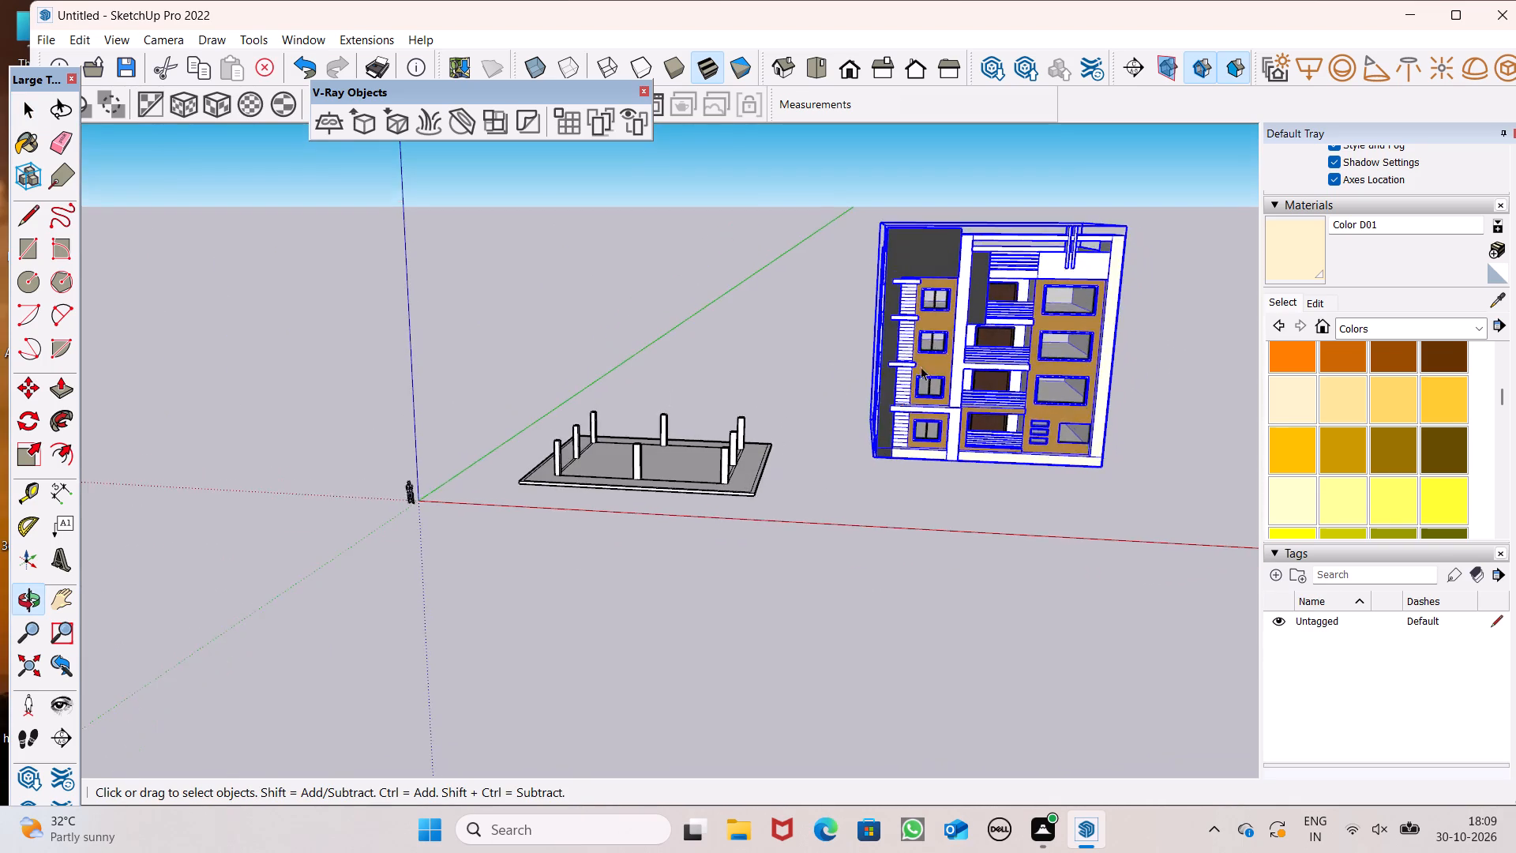
{"action": "scroll", "coordinate": [959, 323], "scroll_direction": "up", "scroll_amount": 6}
{"action": "scroll", "coordinate": [940, 304], "scroll_direction": "up", "scroll_amount": 4, "text": "ctrl"}
{"action": "left_click", "coordinate": [906, 278], "text": "ctrl"}
{"action": "left_click", "coordinate": [890, 374], "text": "ctrl"}
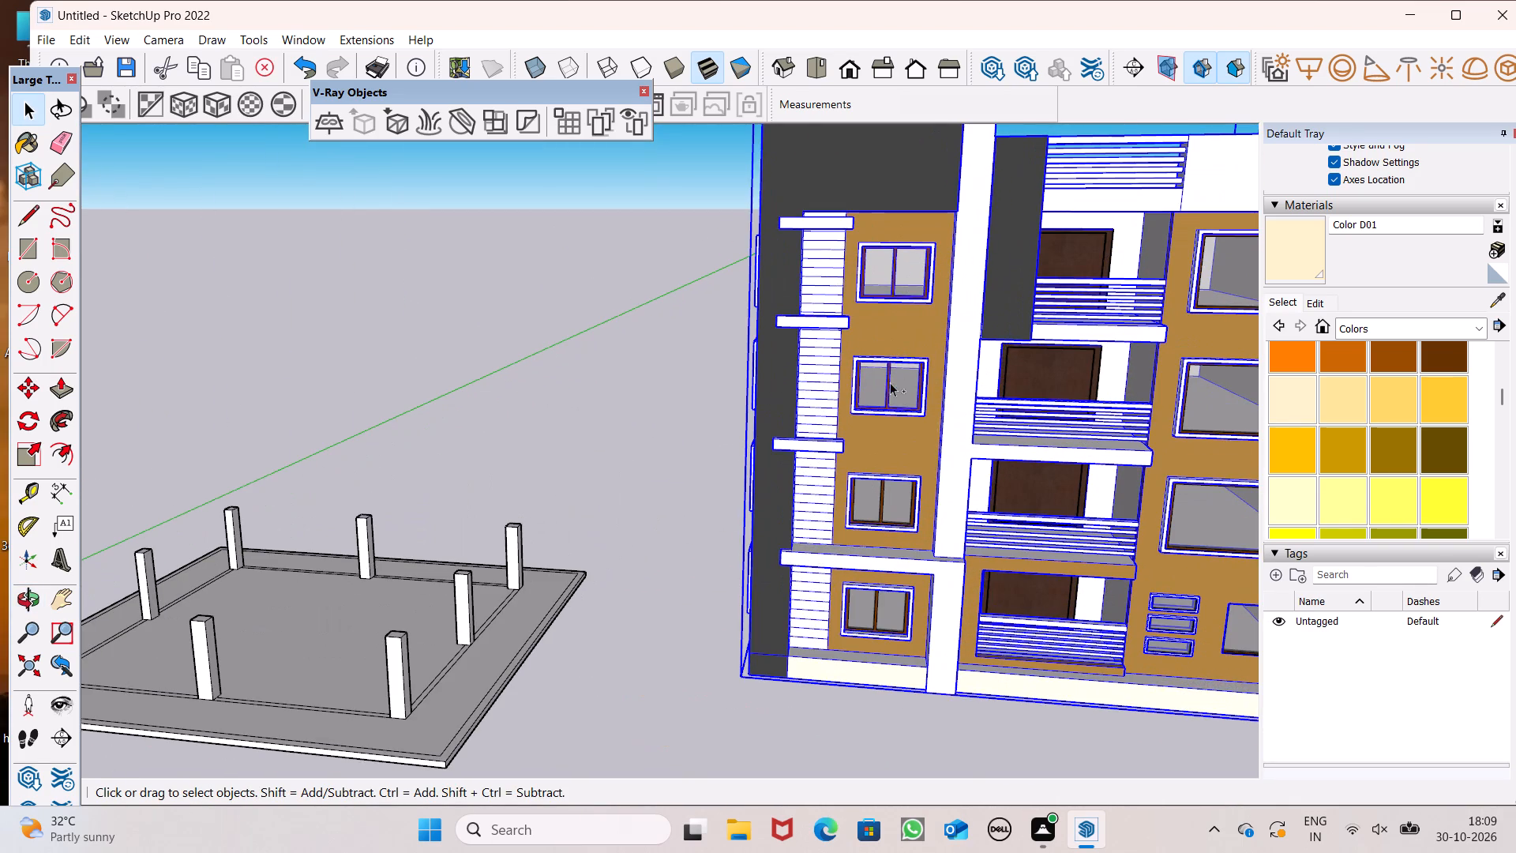
{"action": "left_click", "coordinate": [888, 476], "text": "ctrl"}
{"action": "left_click", "coordinate": [880, 516], "text": "ctrl"}
{"action": "left_click", "coordinate": [876, 605], "text": "ctrl"}
Add the four brown balcony doors and the front facade's four wide windows to the selection.
{"action": "scroll", "coordinate": [853, 482], "scroll_direction": "down", "scroll_amount": 1, "text": "ctrl"}
{"action": "scroll", "coordinate": [853, 482], "scroll_direction": "up", "scroll_amount": 1, "text": "ctrl"}
{"action": "middle_click_drag", "start_coordinate": [877, 518], "coordinate": [820, 536], "text": "ctrl"}
{"action": "scroll", "coordinate": [777, 439], "scroll_direction": "down", "scroll_amount": 6, "text": "ctrl"}
{"action": "scroll", "coordinate": [1020, 415], "scroll_direction": "up", "scroll_amount": 6, "text": "ctrl"}
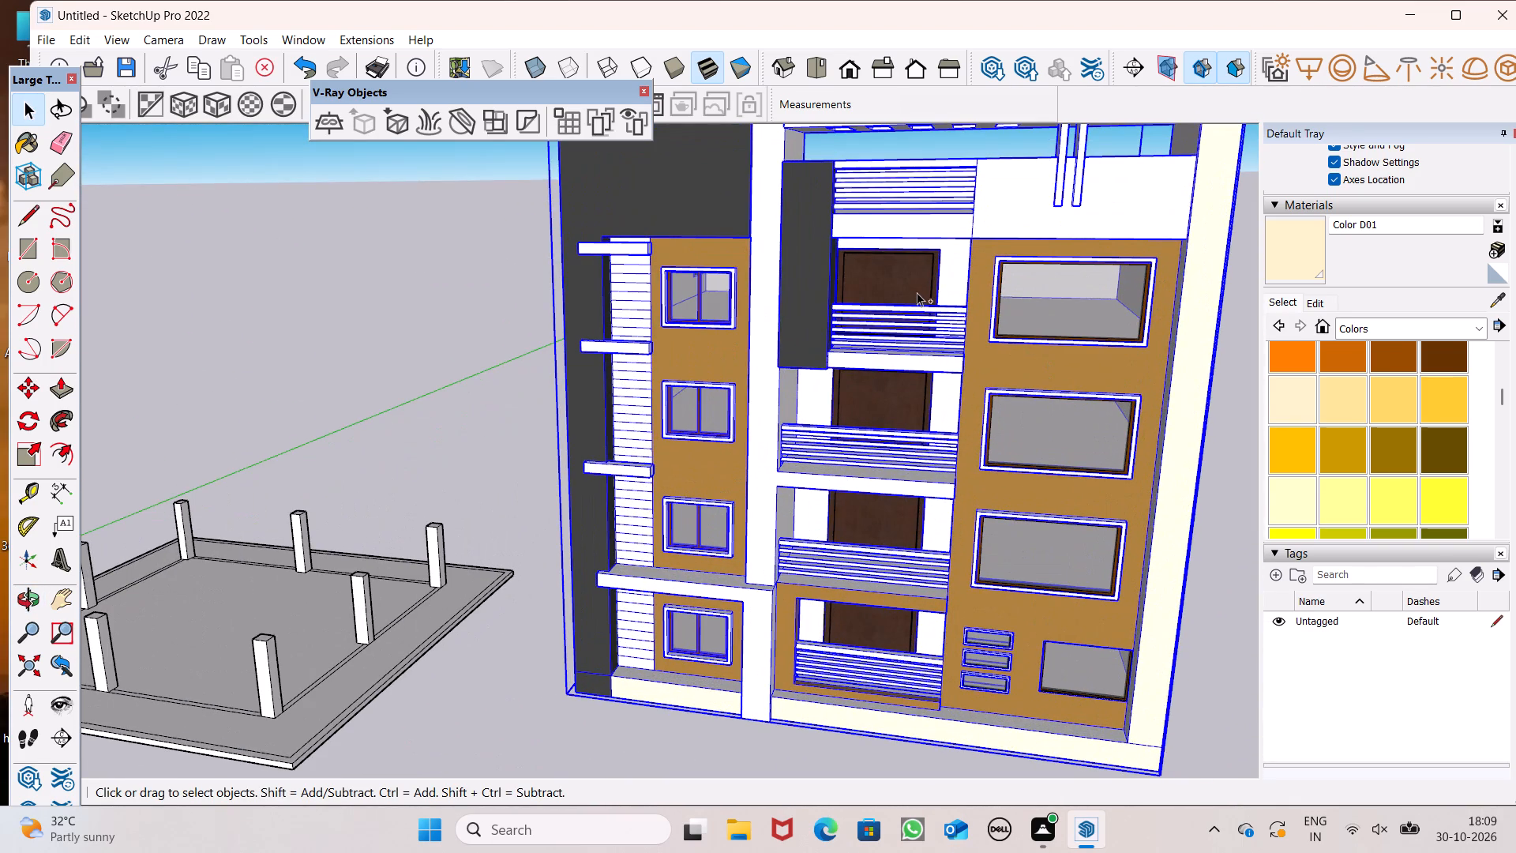
{"action": "left_click", "coordinate": [914, 288], "text": "ctrl"}
{"action": "left_click", "coordinate": [910, 381], "text": "ctrl"}
{"action": "left_click", "coordinate": [911, 528], "text": "ctrl"}
{"action": "left_click", "coordinate": [879, 617], "text": "ctrl"}
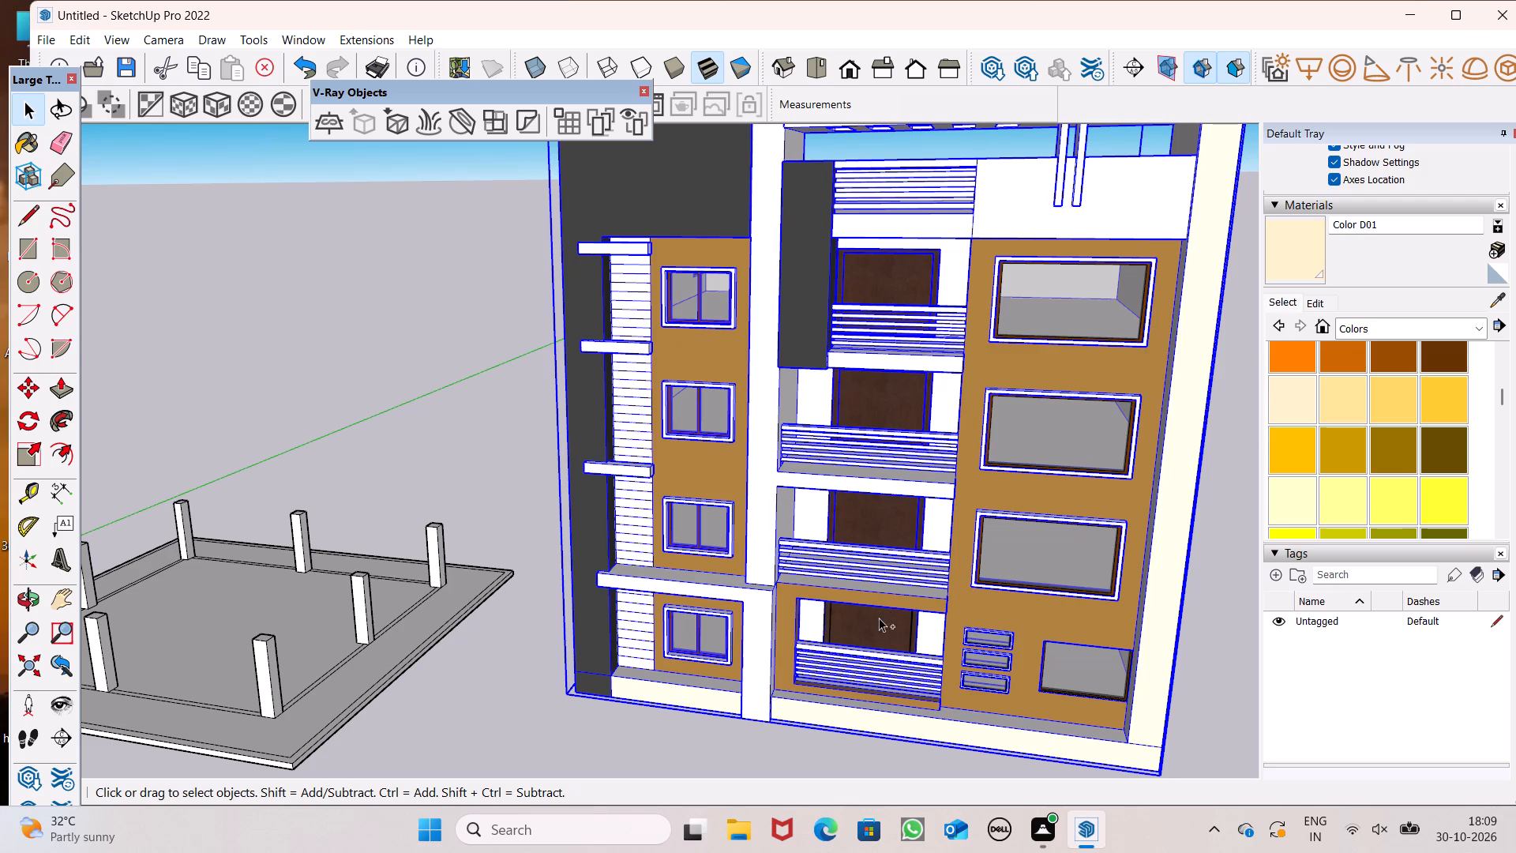
{"action": "left_click", "coordinate": [1083, 659], "text": "ctrl"}
{"action": "left_click", "coordinate": [1011, 564], "text": "ctrl"}
{"action": "left_click", "coordinate": [1016, 442], "text": "ctrl"}
{"action": "left_click", "coordinate": [1020, 327], "text": "ctrl"}
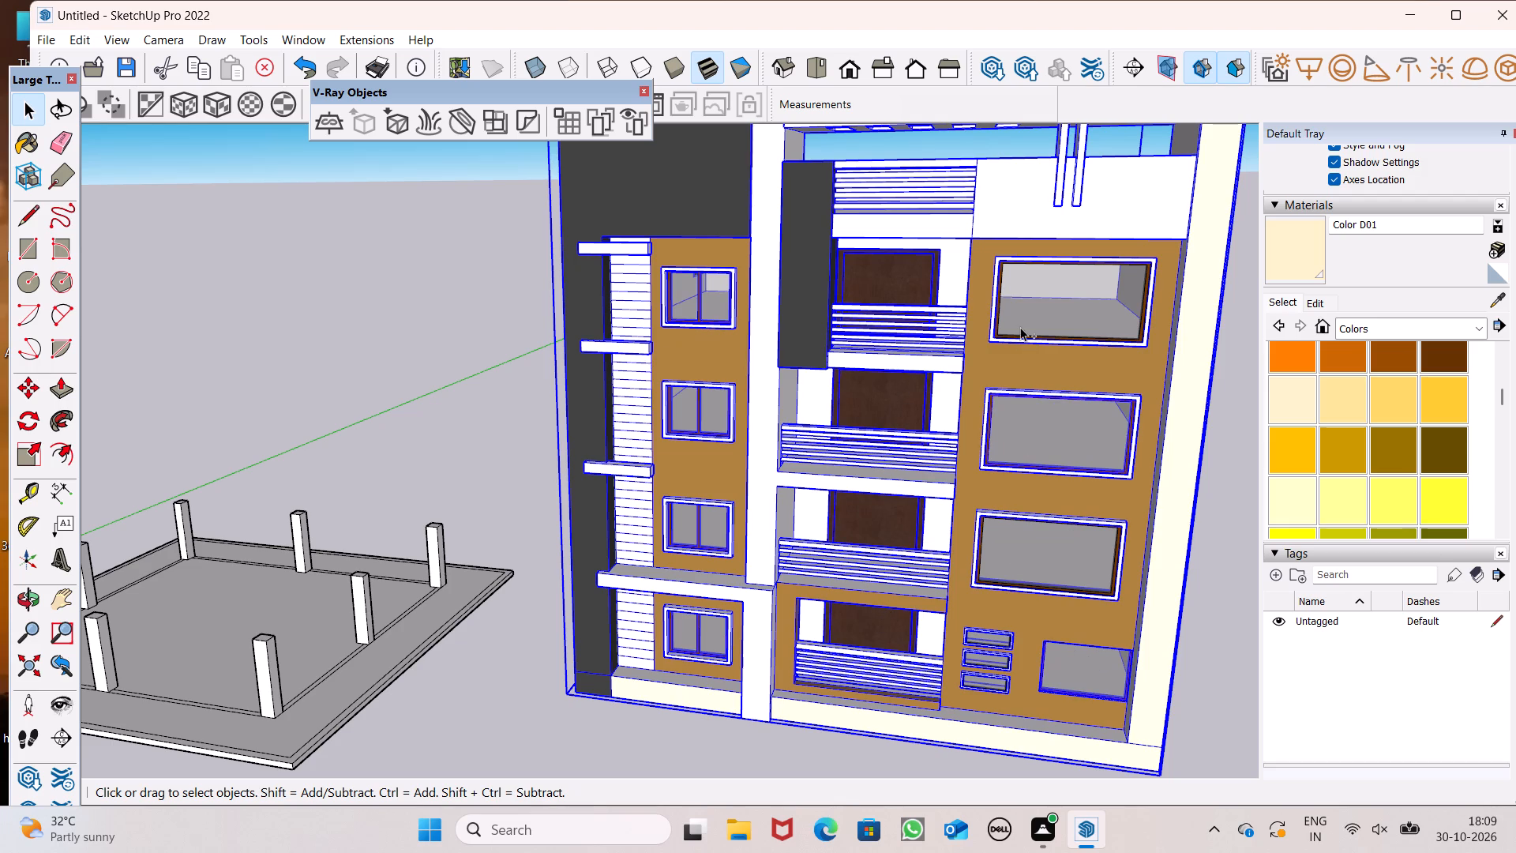
Add the three small stacked ventilation windows at the front facade's ground floor to the selection.
{"action": "scroll", "coordinate": [1018, 405], "scroll_direction": "down", "scroll_amount": 1, "text": "ctrl"}
{"action": "scroll", "coordinate": [978, 639], "scroll_direction": "up", "scroll_amount": 10, "text": "ctrl"}
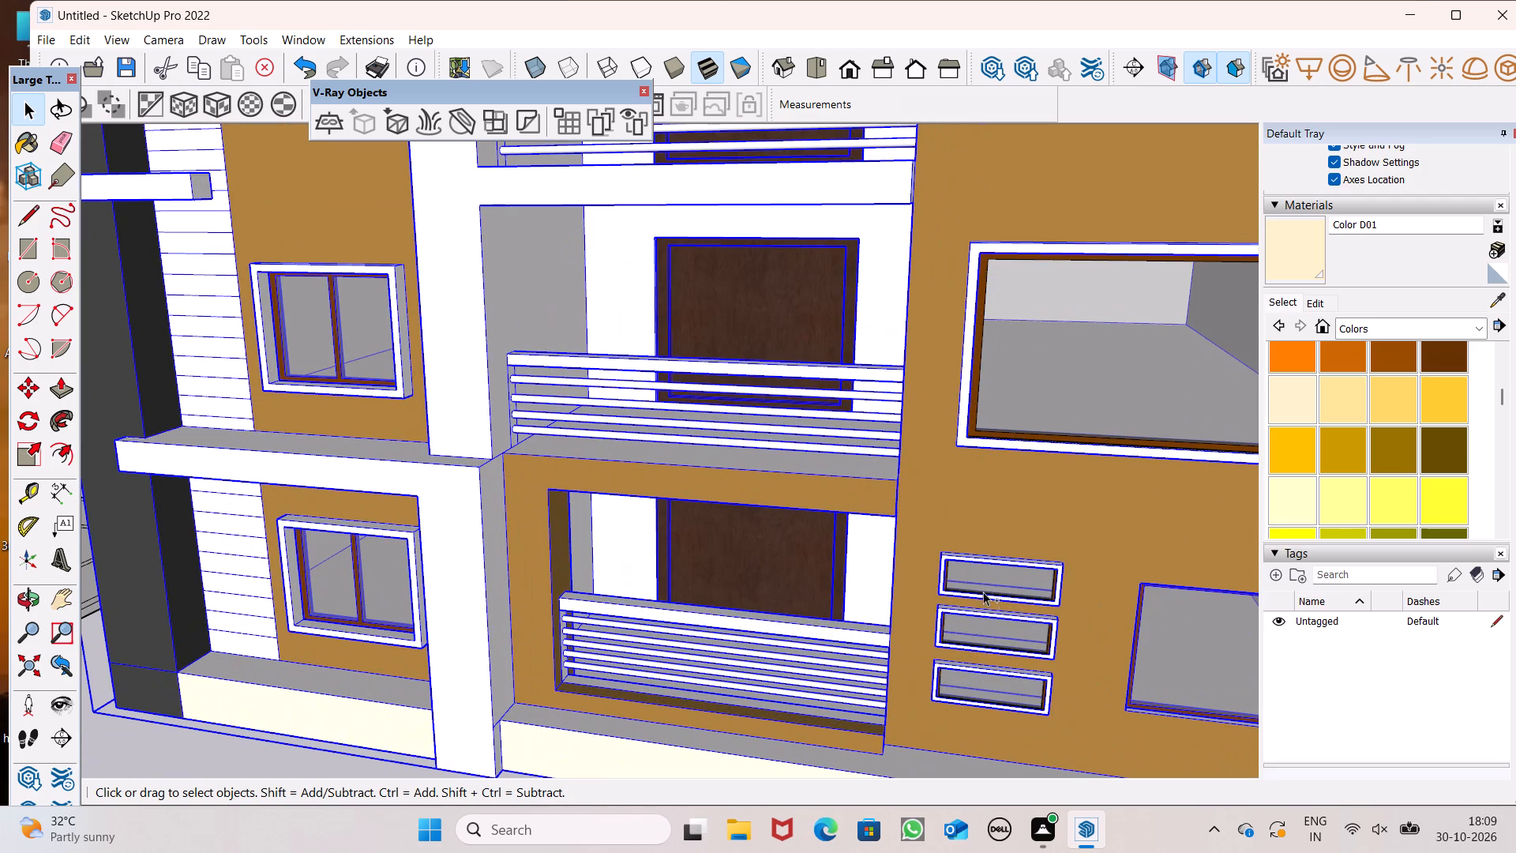
{"action": "left_click", "coordinate": [997, 571], "text": "ctrl"}
{"action": "left_click", "coordinate": [987, 615], "text": "ctrl"}
{"action": "left_click", "coordinate": [991, 644], "text": "ctrl"}
{"action": "left_click", "coordinate": [996, 694], "text": "ctrl"}
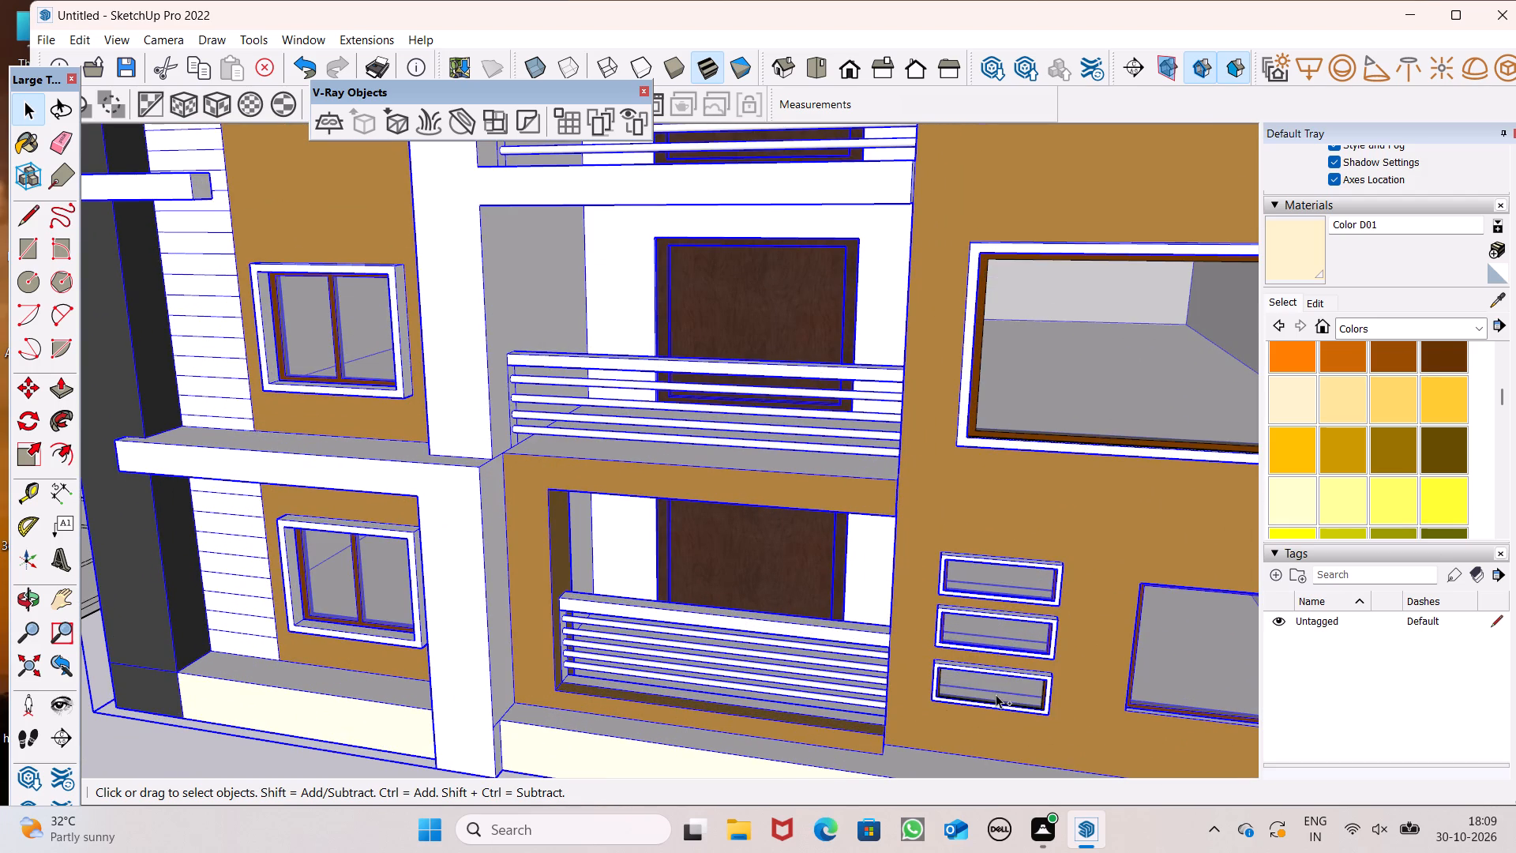
Add the side facade's four windows nearest the dark corner to the selection.
{"action": "scroll", "coordinate": [951, 572], "scroll_direction": "down", "scroll_amount": 9, "text": "ctrl"}
{"action": "middle_click_drag", "start_coordinate": [910, 524], "coordinate": [583, 633], "text": "ctrl"}
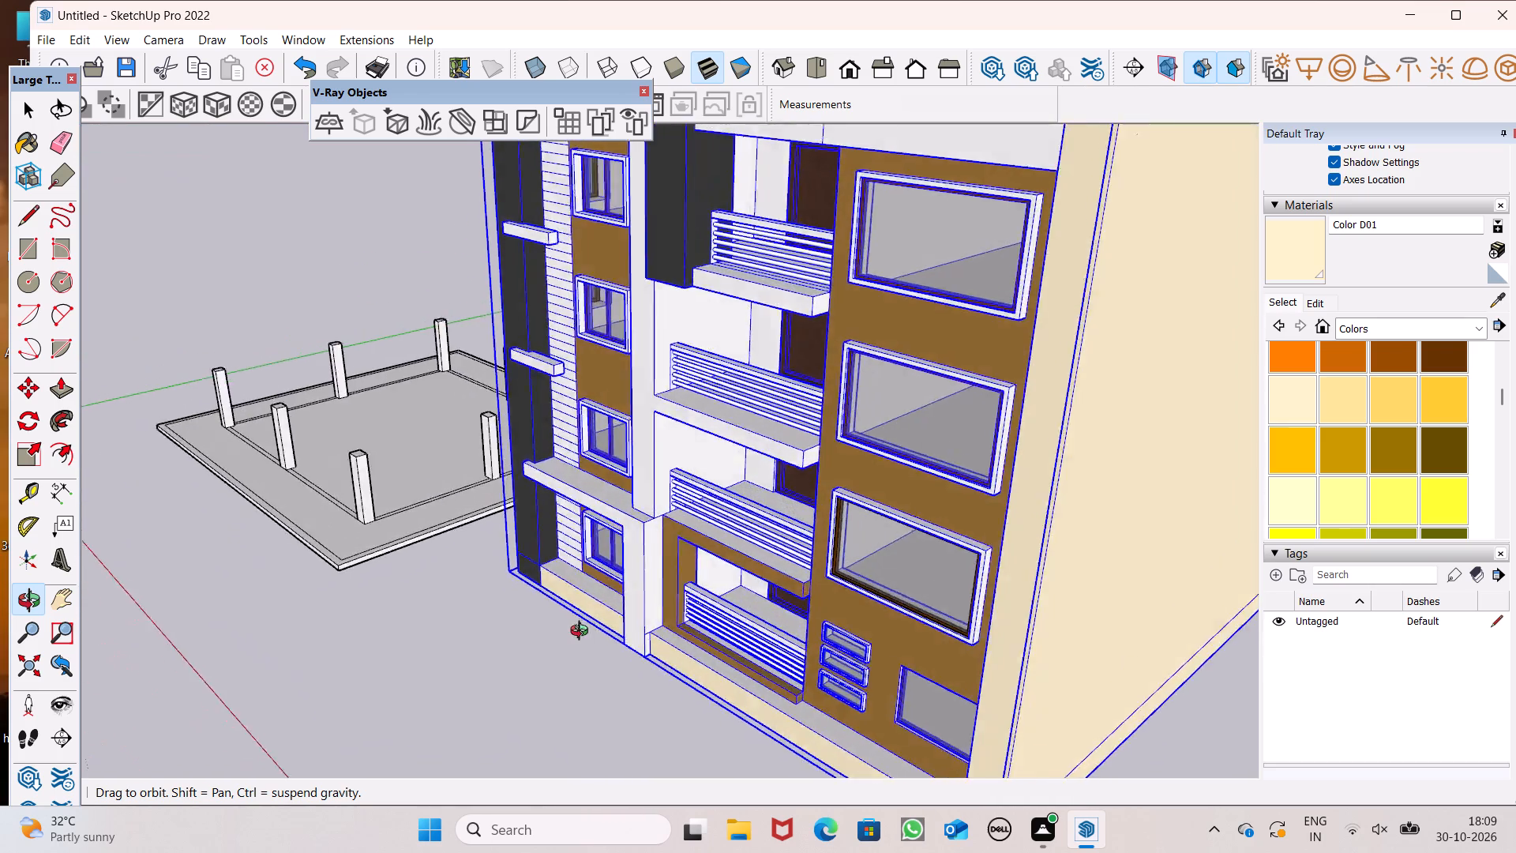
{"action": "middle_click_drag", "start_coordinate": [583, 633], "coordinate": [1088, 700], "text": "ctrl"}
{"action": "scroll", "coordinate": [782, 553], "scroll_direction": "down", "scroll_amount": 4, "text": "ctrl"}
{"action": "middle_click_drag", "start_coordinate": [370, 600], "coordinate": [762, 517], "text": "ctrl"}
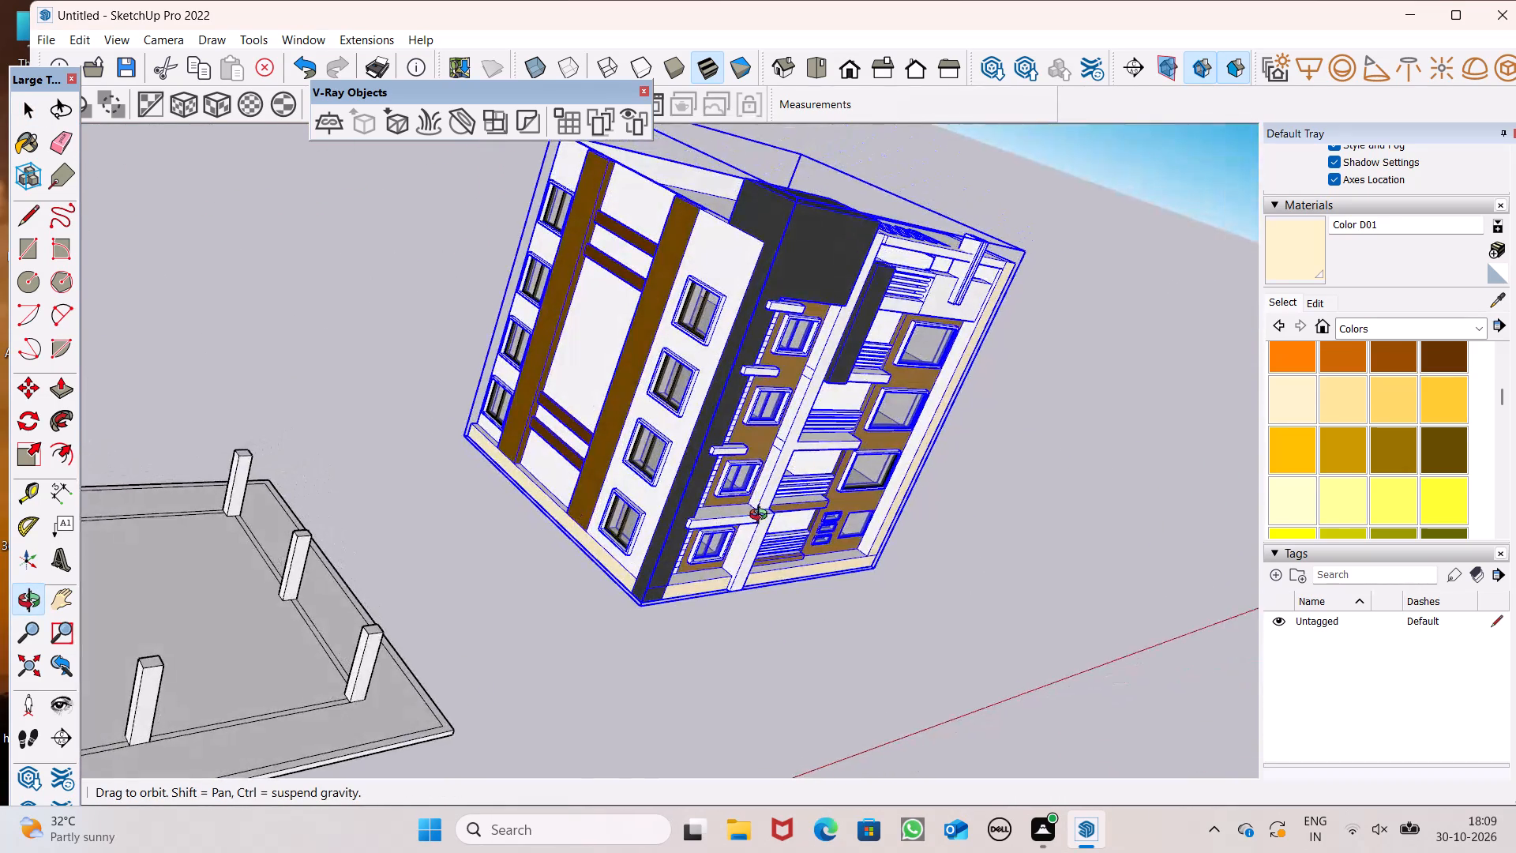
{"action": "middle_click_drag", "start_coordinate": [762, 517], "coordinate": [1022, 573], "text": "ctrl"}
{"action": "scroll", "coordinate": [775, 344], "scroll_direction": "up", "scroll_amount": 8, "text": "ctrl"}
{"action": "left_click", "coordinate": [736, 309], "text": "ctrl"}
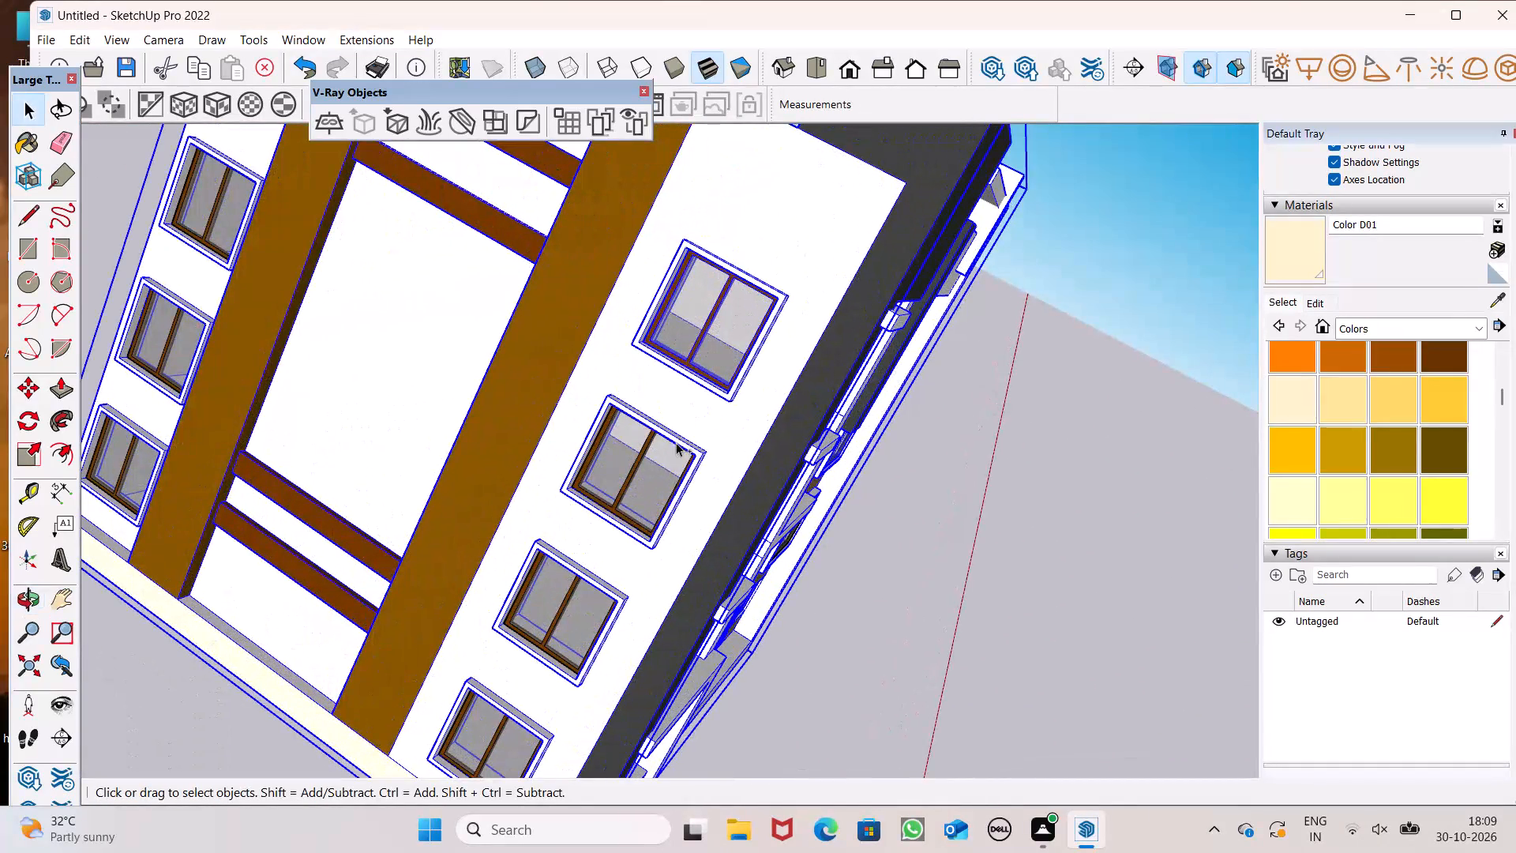
{"action": "left_click", "coordinate": [642, 488], "text": "ctrl"}
{"action": "scroll", "coordinate": [827, 360], "scroll_direction": "down", "scroll_amount": 3, "text": "ctrl"}
{"action": "left_click", "coordinate": [598, 573], "text": "ctrl"}
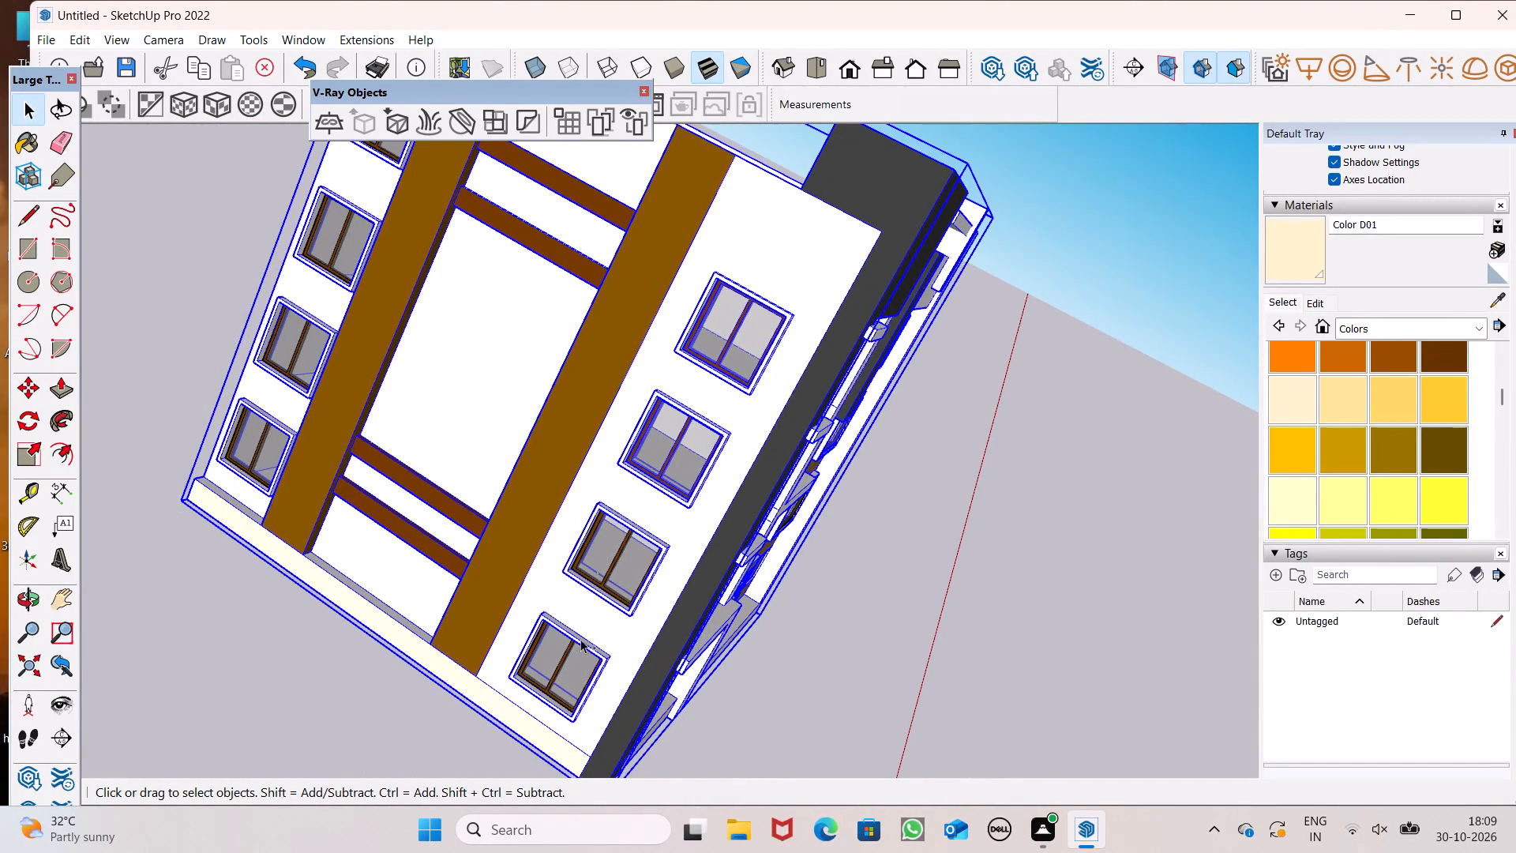
{"action": "left_click", "coordinate": [575, 651], "text": "ctrl"}
Add the four windows at the far end of the side facade to the selection.
{"action": "left_click", "coordinate": [246, 441], "text": "ctrl"}
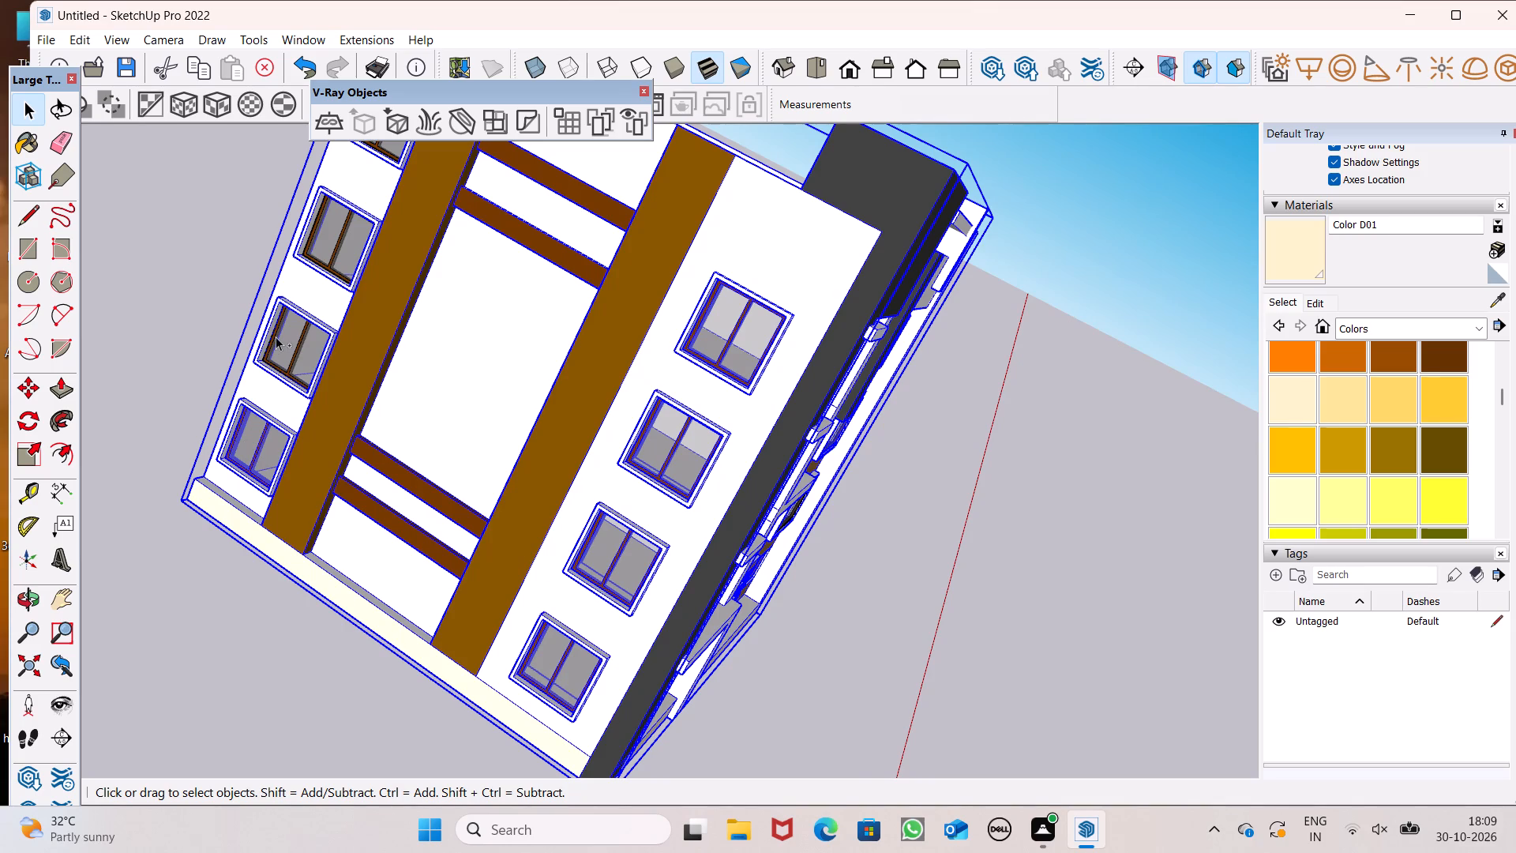
{"action": "left_click", "coordinate": [276, 336], "text": "ctrl"}
{"action": "left_click", "coordinate": [344, 254], "text": "ctrl"}
{"action": "scroll", "coordinate": [358, 328], "scroll_direction": "down", "scroll_amount": 9, "text": "ctrl"}
{"action": "scroll", "coordinate": [353, 235], "scroll_direction": "up", "scroll_amount": 5, "text": "ctrl"}
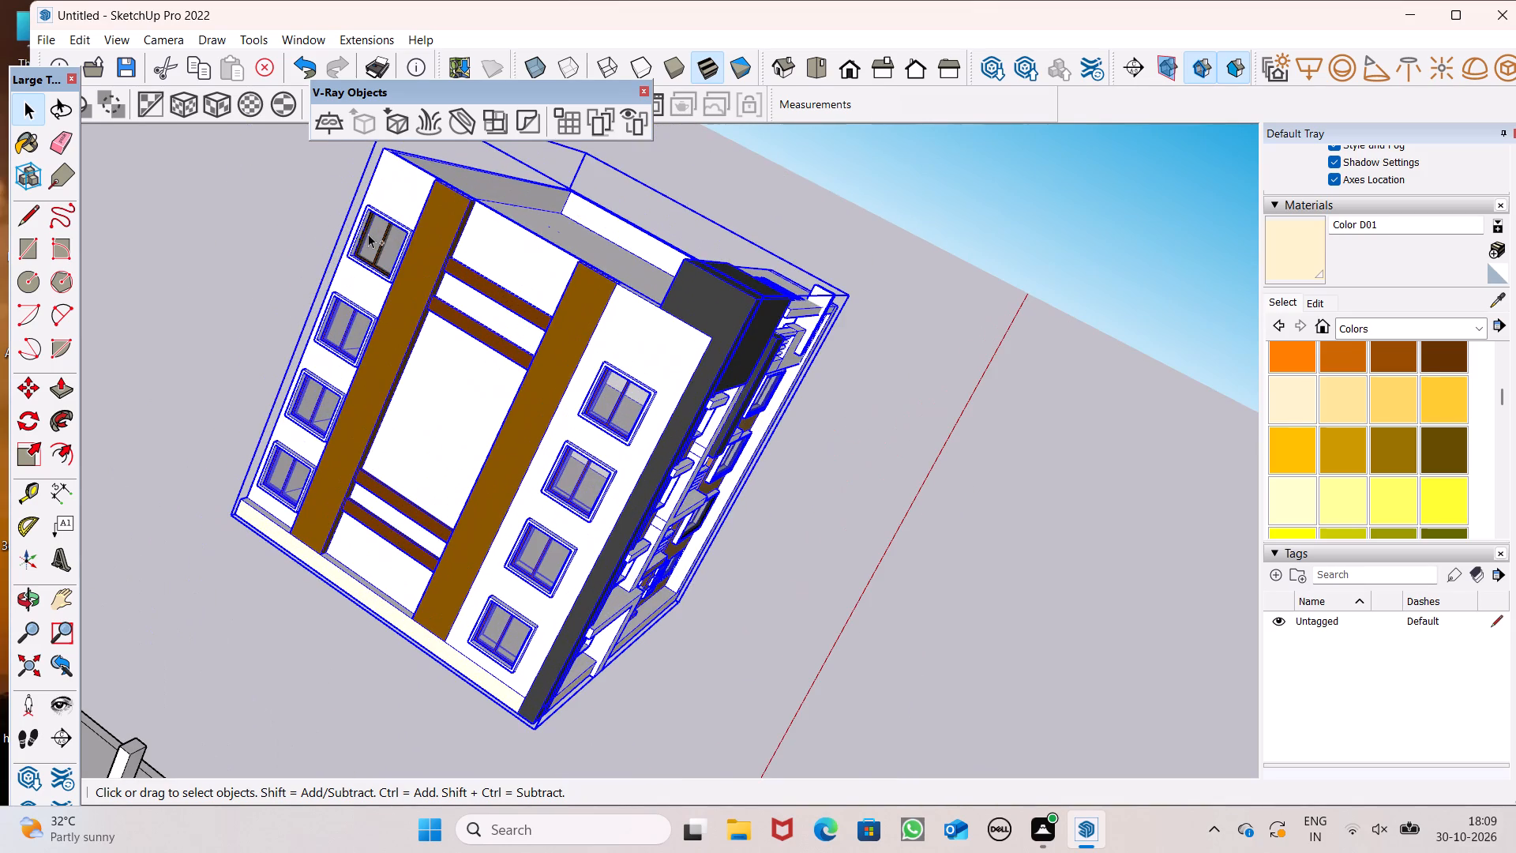
{"action": "left_click", "coordinate": [368, 234], "text": "ctrl"}
Add the missed front facade windows to the selection and make the building, windows and doors one group.
{"action": "scroll", "coordinate": [379, 258], "scroll_direction": "down", "scroll_amount": 3, "text": "ctrl"}
{"action": "middle_click_drag", "start_coordinate": [533, 369], "coordinate": [192, 420], "text": "ctrl"}
{"action": "scroll", "coordinate": [612, 417], "scroll_direction": "up", "scroll_amount": 1, "text": "ctrl"}
{"action": "middle_click_drag", "start_coordinate": [611, 415], "coordinate": [250, 440], "text": "ctrl"}
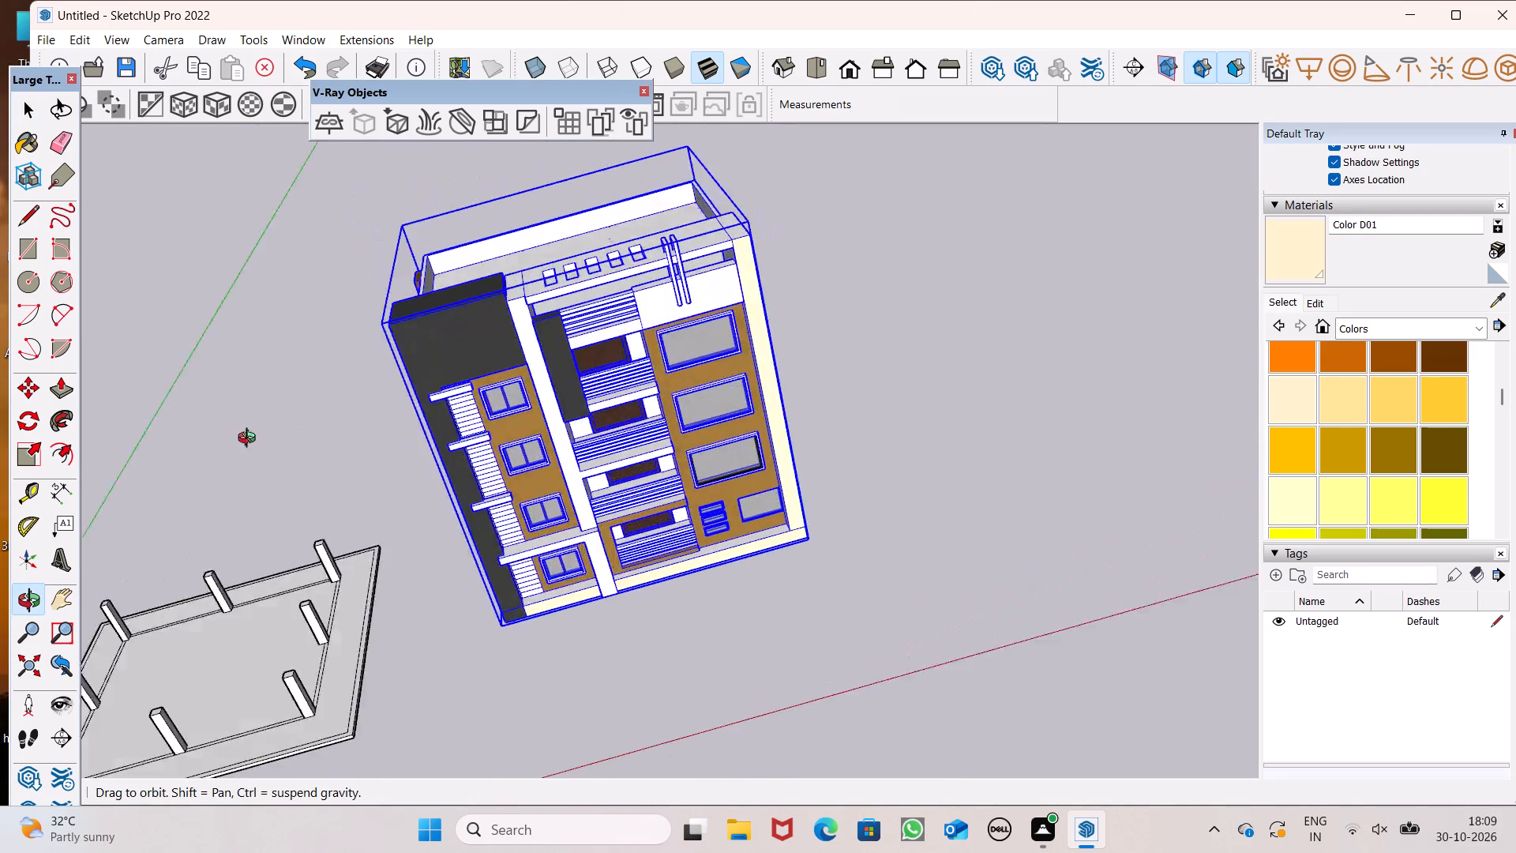
{"action": "middle_click_drag", "start_coordinate": [250, 440], "coordinate": [169, 457], "text": "ctrl"}
{"action": "middle_click_drag", "start_coordinate": [726, 436], "coordinate": [748, 410], "text": "ctrl"}
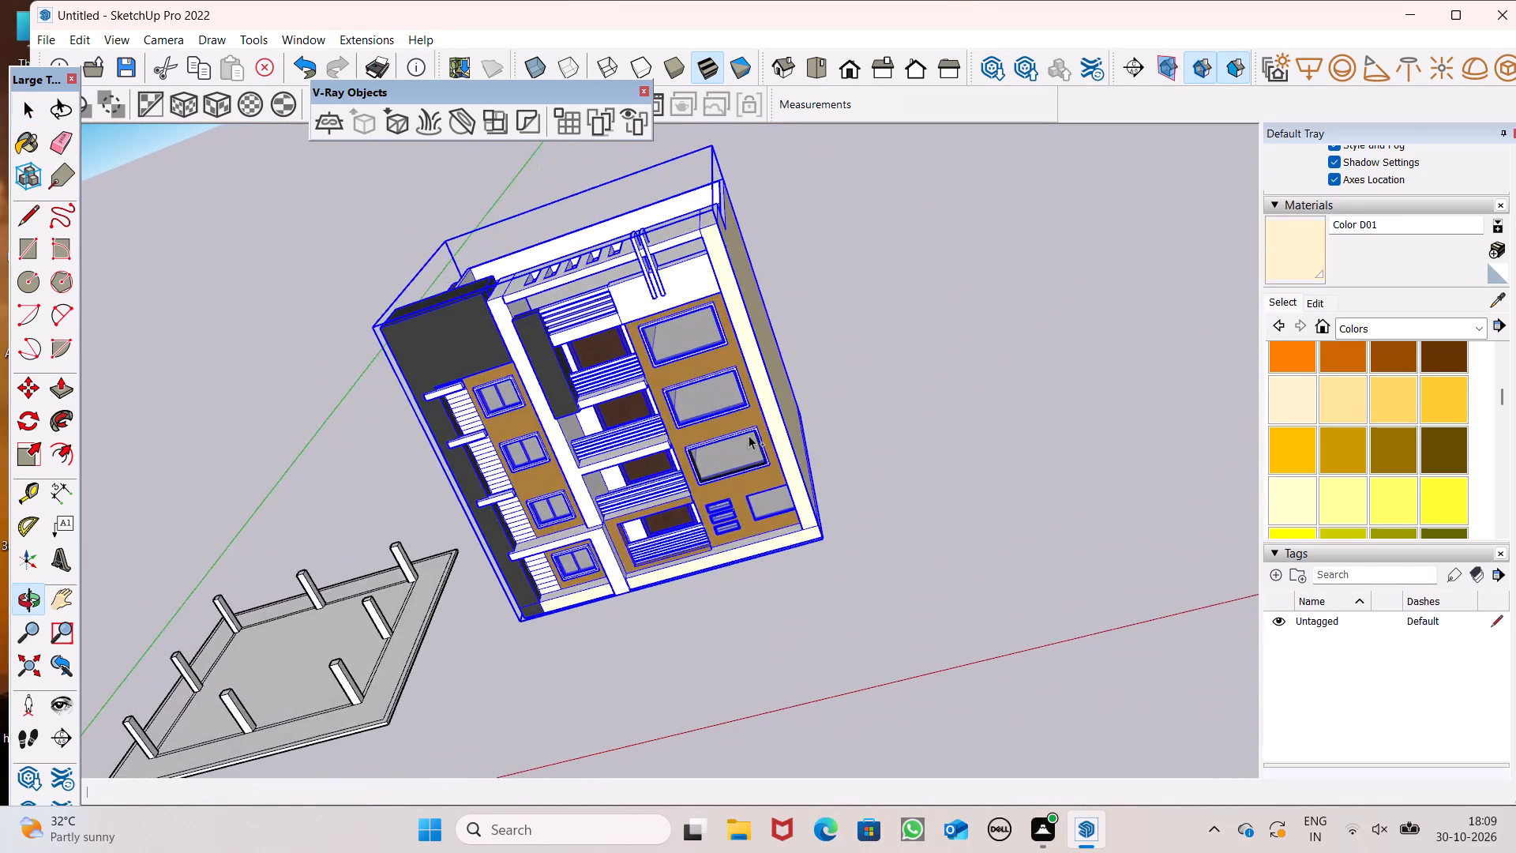
{"action": "scroll", "coordinate": [742, 457], "scroll_direction": "up", "scroll_amount": 6, "text": "ctrl"}
{"action": "left_click", "coordinate": [724, 459], "text": "ctrl"}
{"action": "left_click", "coordinate": [770, 543], "text": "ctrl"}
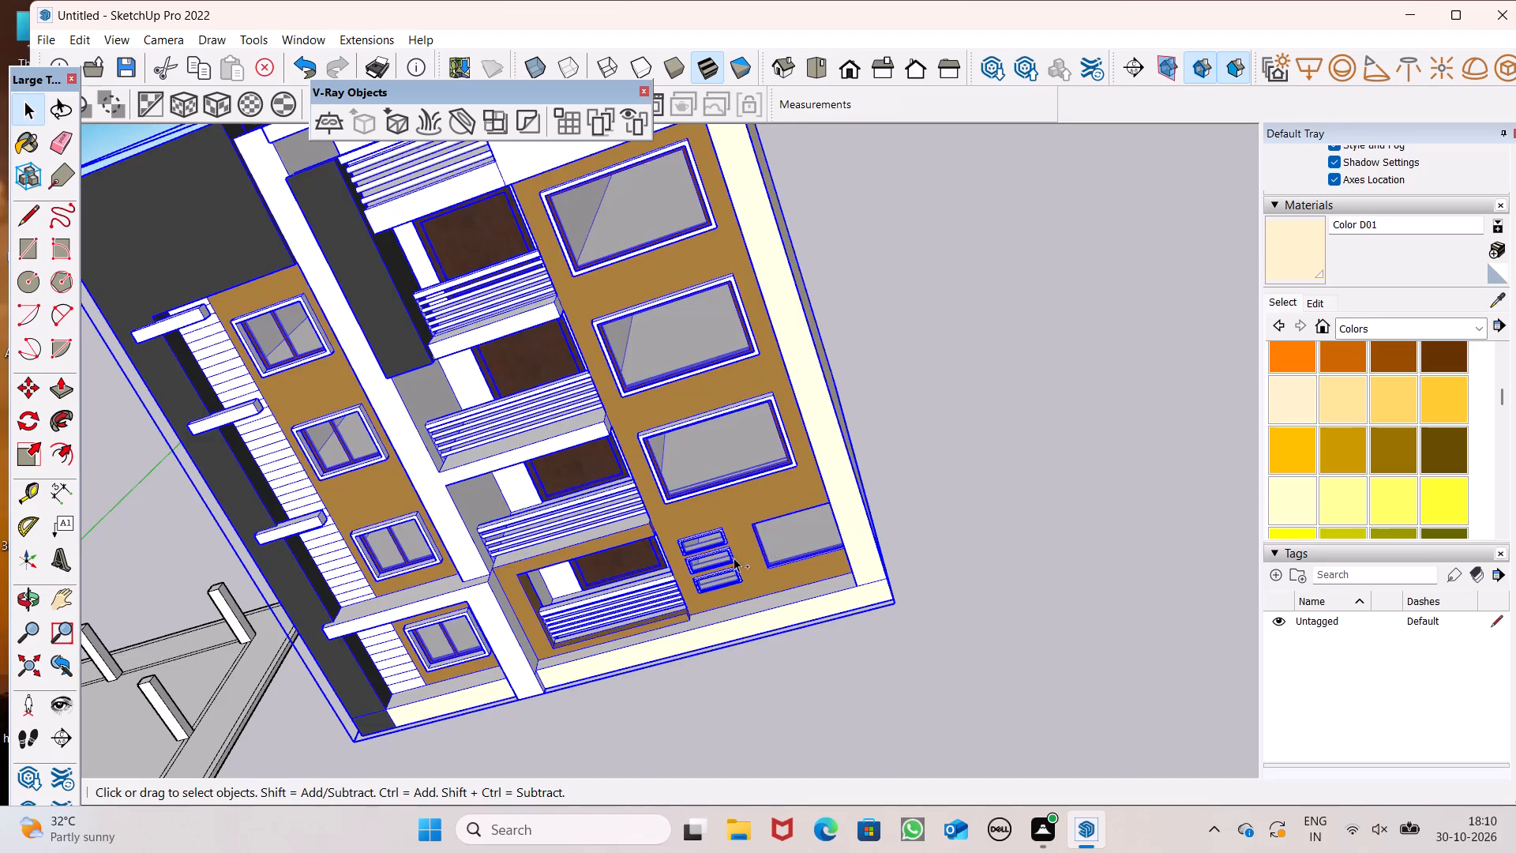
{"action": "middle_click_drag", "start_coordinate": [730, 558], "coordinate": [1122, 433], "text": "ctrl"}
{"action": "scroll", "coordinate": [682, 562], "scroll_direction": "down", "scroll_amount": 3, "text": "ctrl"}
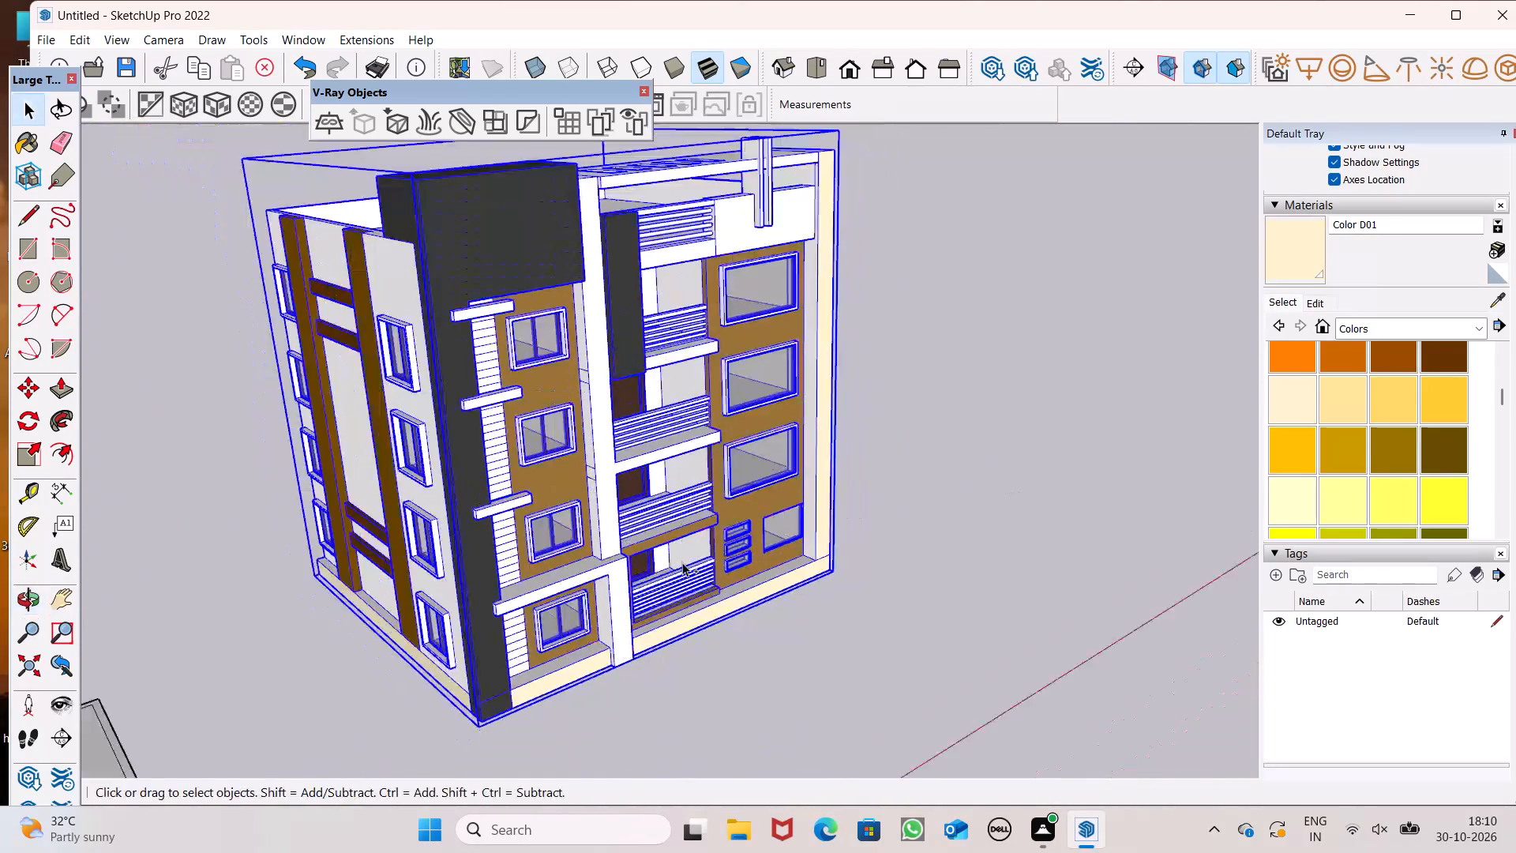
{"action": "scroll", "coordinate": [682, 562], "scroll_direction": "down", "scroll_amount": 1, "text": "ctrl"}
{"action": "middle_click_drag", "start_coordinate": [478, 588], "coordinate": [316, 539], "text": "ctrl"}
{"action": "middle_click_drag", "start_coordinate": [1031, 641], "coordinate": [863, 647], "text": "ctrl"}
{"action": "scroll", "coordinate": [822, 607], "scroll_direction": "up", "scroll_amount": 8, "text": "ctrl"}
{"action": "left_click", "coordinate": [771, 513], "text": "ctrl"}
{"action": "scroll", "coordinate": [779, 489], "scroll_direction": "down", "scroll_amount": 11, "text": "ctrl"}
{"action": "scroll", "coordinate": [783, 560], "scroll_direction": "down", "scroll_amount": 4, "text": "ctrl"}
{"action": "middle_click_drag", "start_coordinate": [847, 595], "coordinate": [808, 668], "text": "ctrl"}
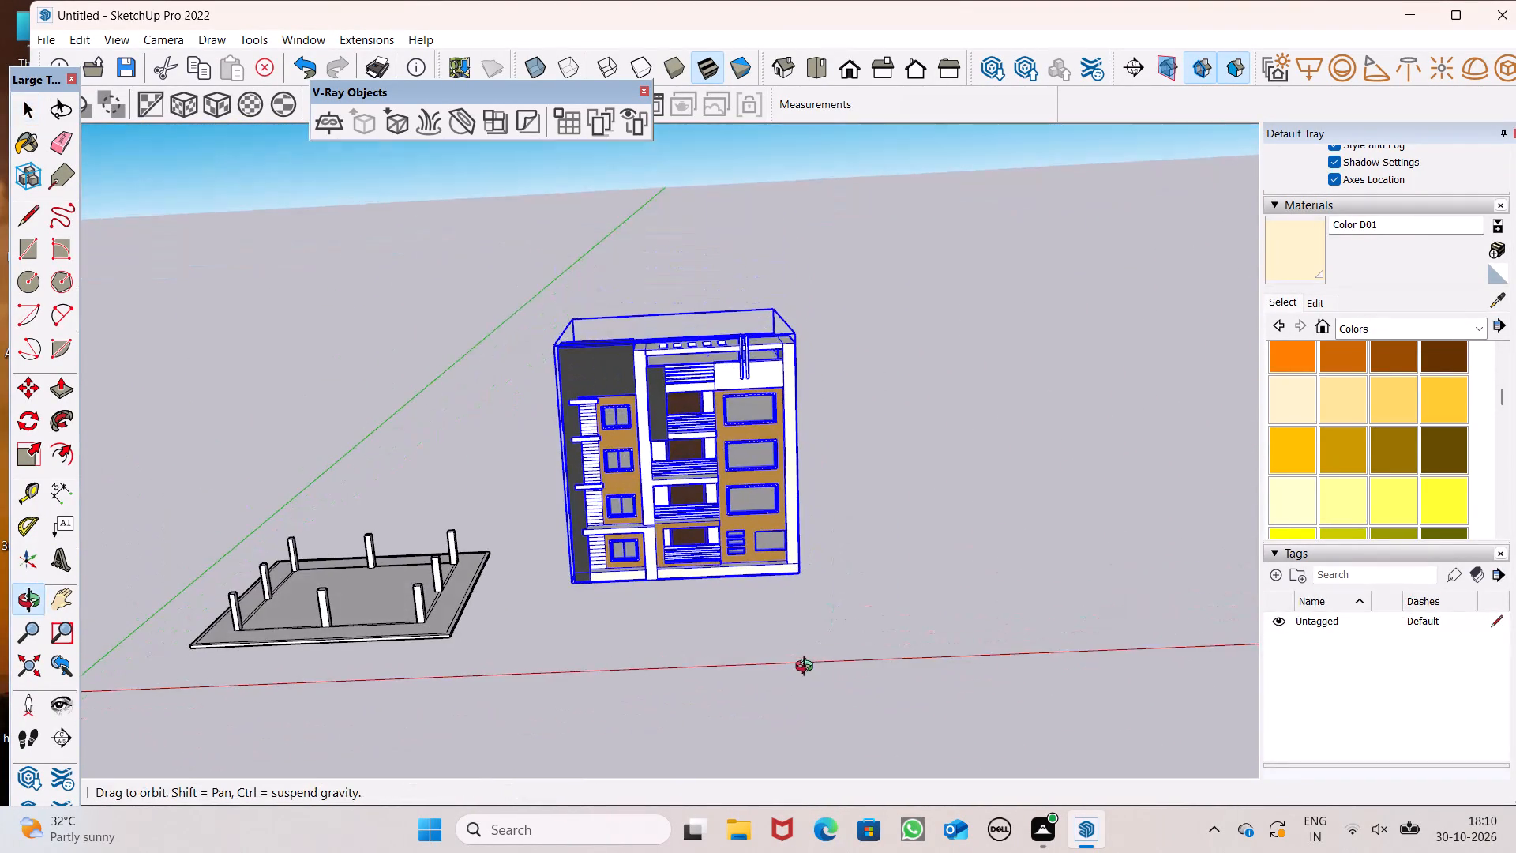
{"action": "middle_click_drag", "start_coordinate": [808, 668], "coordinate": [813, 645], "text": "ctrl"}
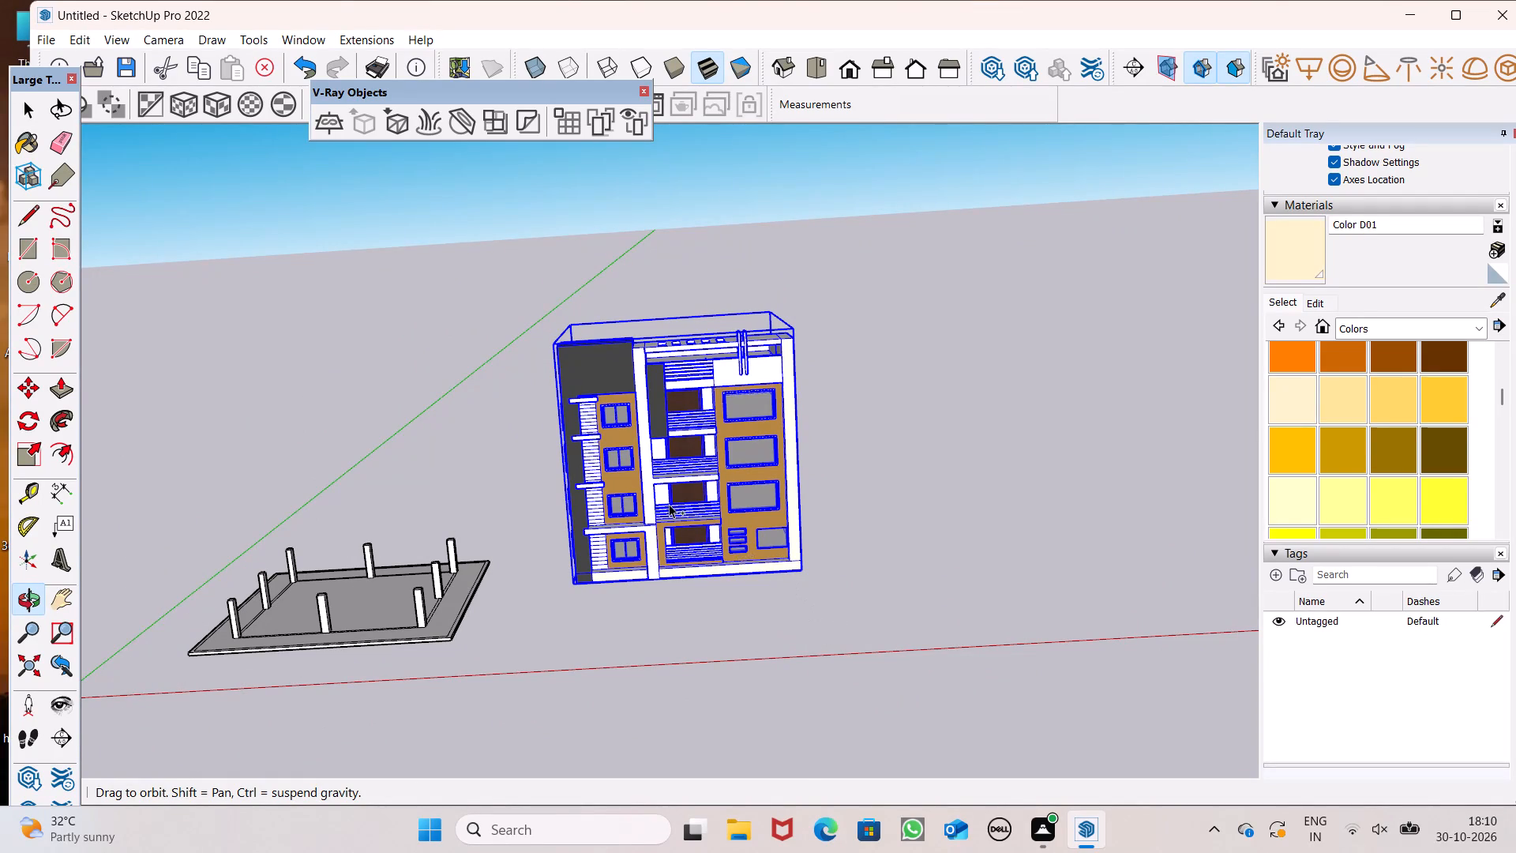
{"action": "scroll", "coordinate": [669, 492], "scroll_direction": "up", "scroll_amount": 4, "text": "ctrl"}
{"action": "scroll", "coordinate": [763, 494], "scroll_direction": "down", "scroll_amount": 2, "text": "ctrl"}
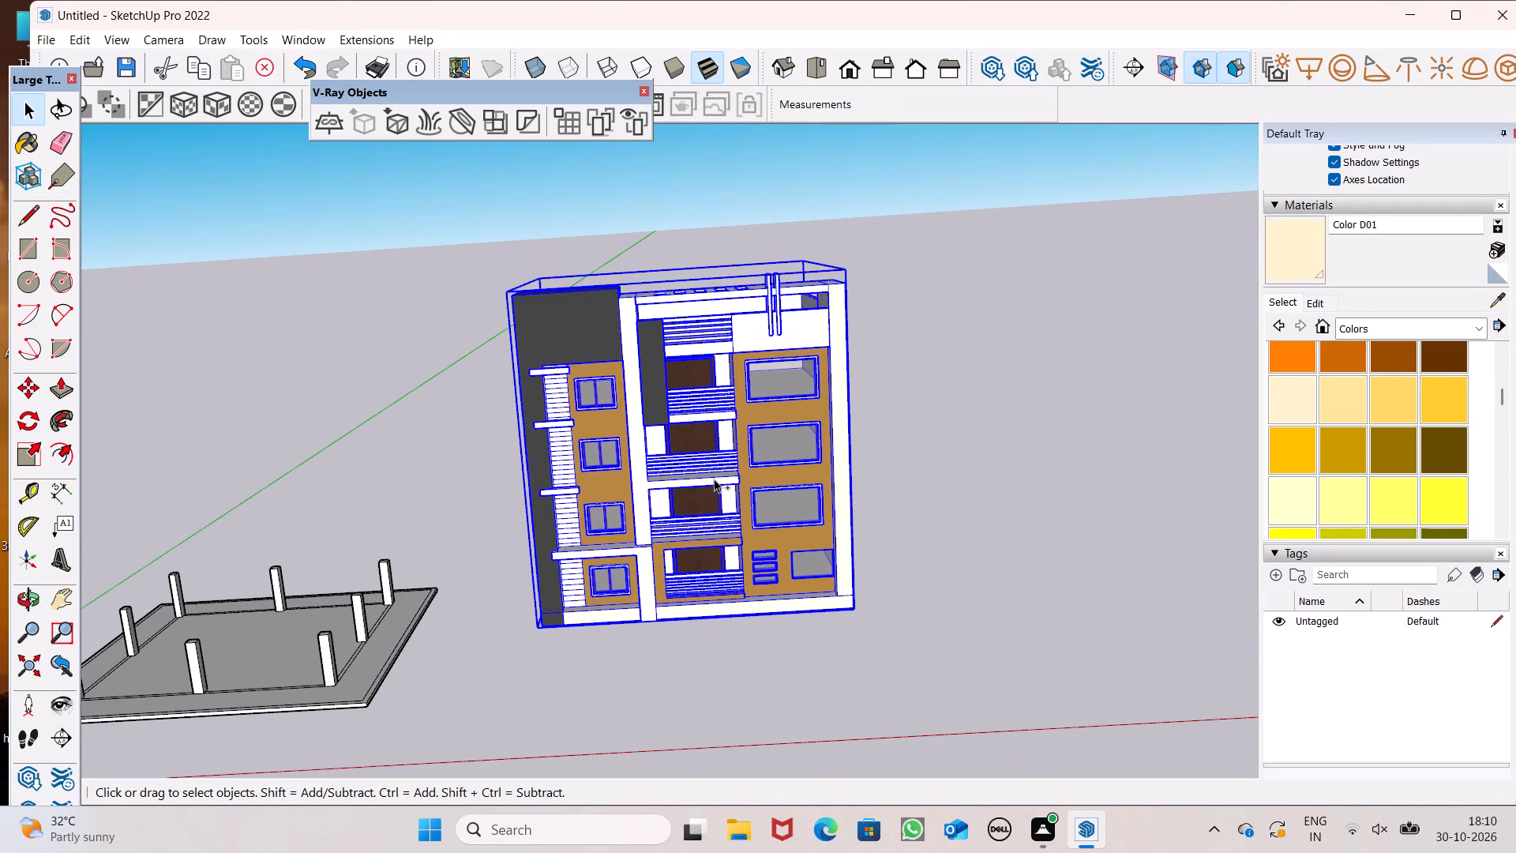
{"action": "right_click", "coordinate": [713, 478], "text": "ctrl"}
{"action": "left_click", "coordinate": [786, 302], "text": "ctrl"}
Move the grouped building over the pillared base.
{"action": "scroll", "coordinate": [903, 385], "scroll_direction": "down", "scroll_amount": 2}
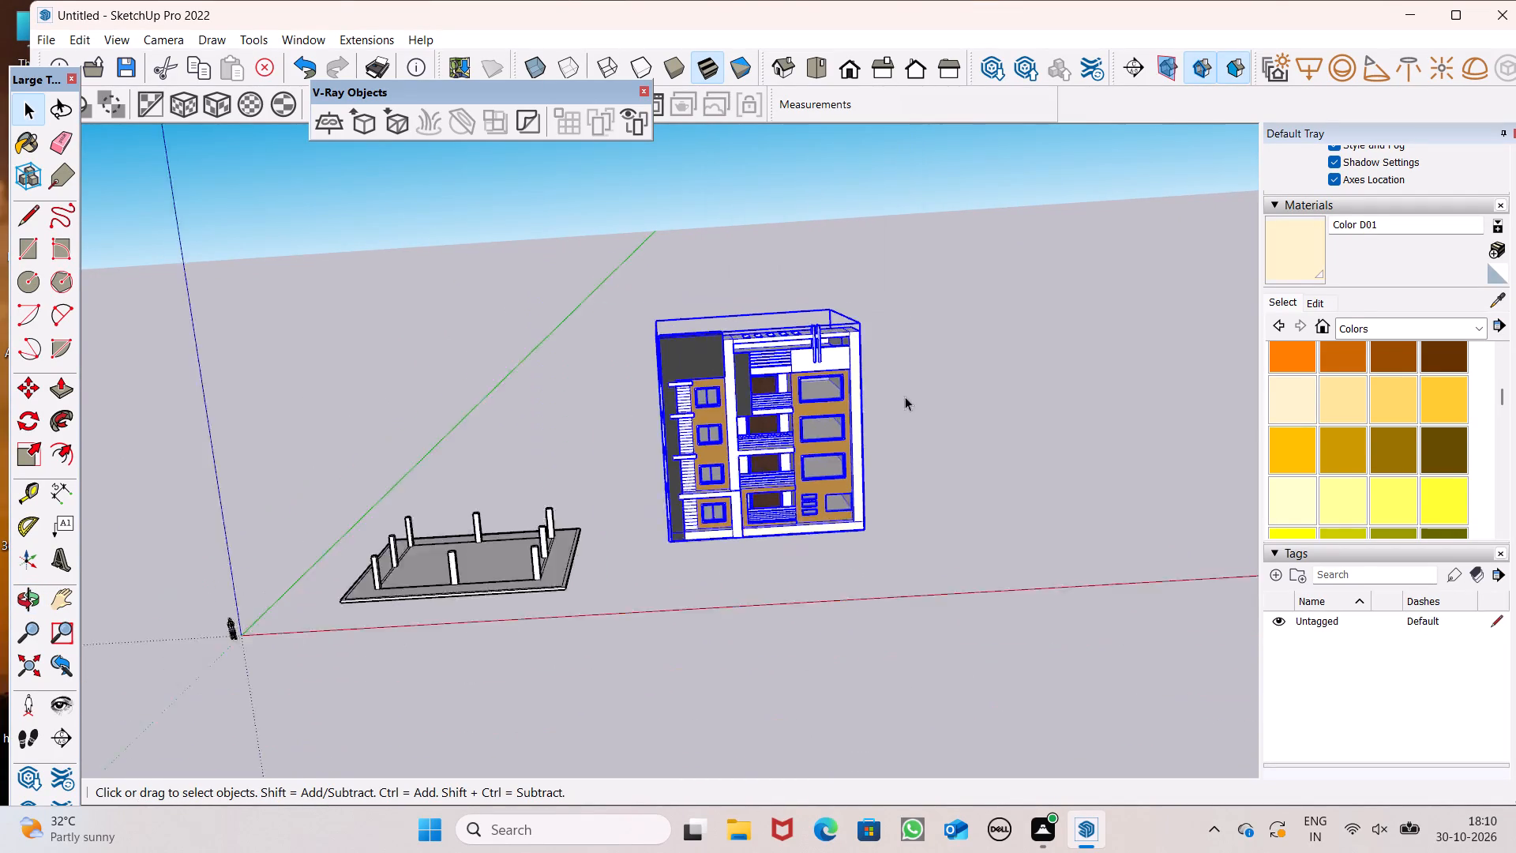
{"action": "scroll", "coordinate": [905, 396], "scroll_direction": "down", "scroll_amount": 8}
{"action": "middle_click_drag", "start_coordinate": [959, 498], "coordinate": [851, 552]}
{"action": "middle_click_drag", "start_coordinate": [851, 552], "coordinate": [899, 534]}
{"action": "key", "text": "m"}
{"action": "key", "text": "Return"}
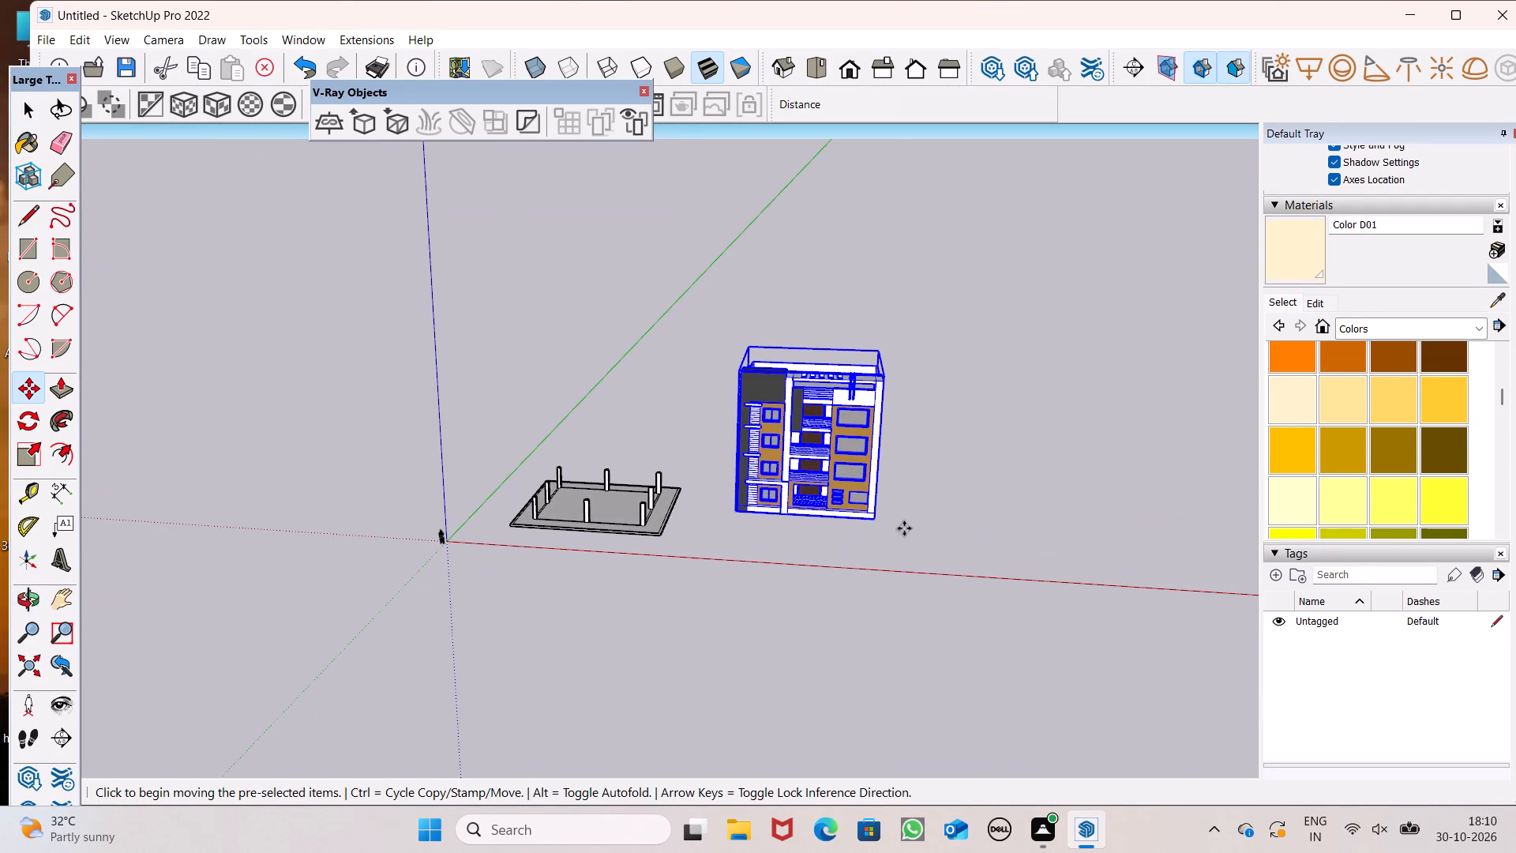
{"action": "middle_click_drag", "start_coordinate": [829, 531], "coordinate": [902, 481]}
{"action": "scroll", "coordinate": [864, 503], "scroll_direction": "up", "scroll_amount": 7}
{"action": "left_click_drag", "start_coordinate": [885, 508], "coordinate": [704, 517]}
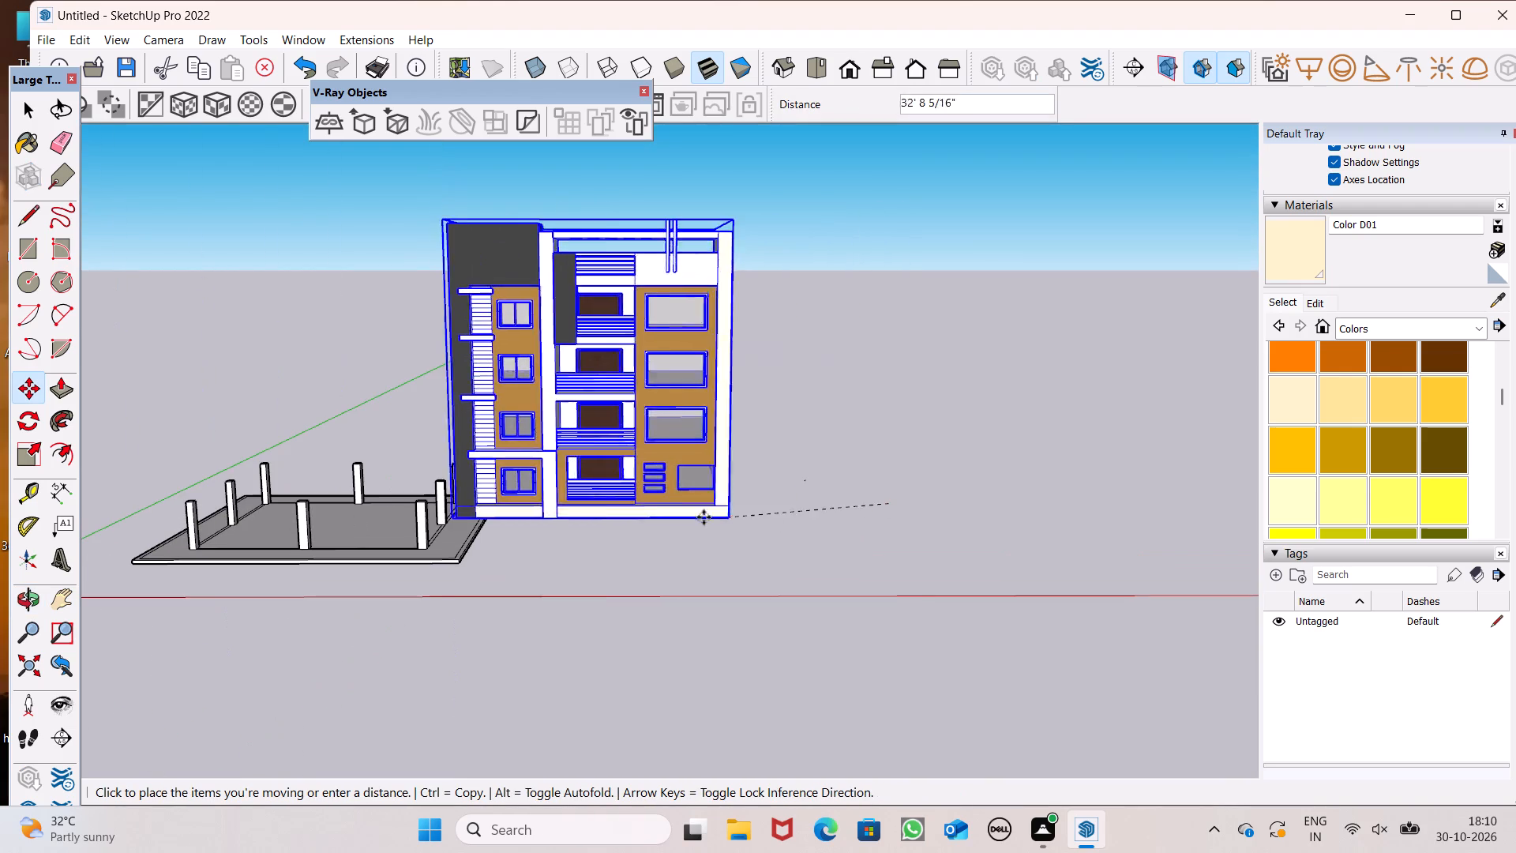
{"action": "left_click_drag", "start_coordinate": [704, 517], "coordinate": [426, 514]}
{"action": "scroll", "coordinate": [441, 493], "scroll_direction": "down", "scroll_amount": 2}
{"action": "scroll", "coordinate": [436, 520], "scroll_direction": "up", "scroll_amount": 1}
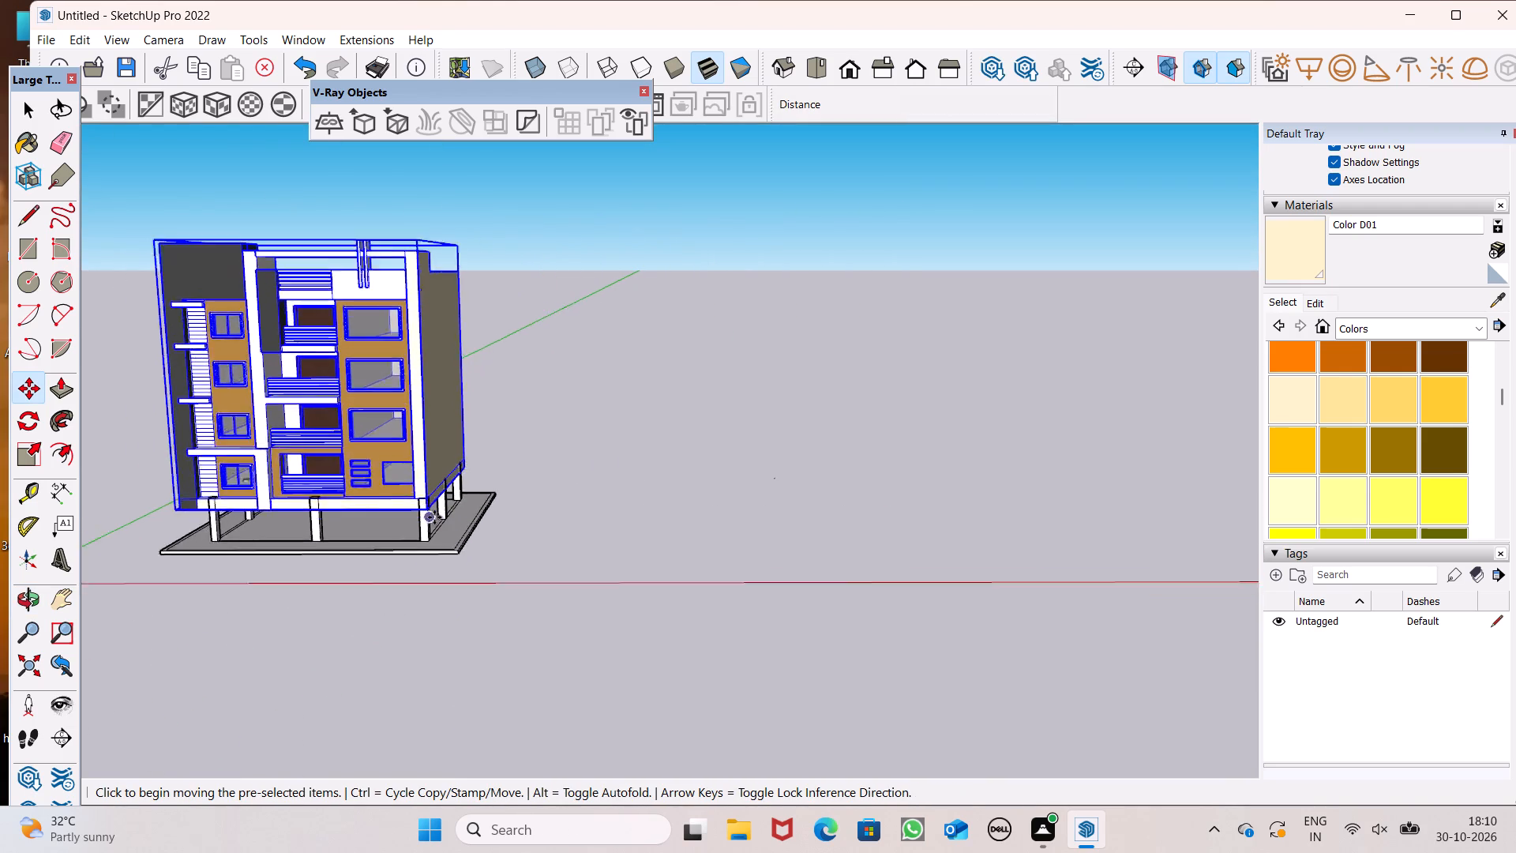
Raise the building so its underside sits on top of the pillars.
{"action": "scroll", "coordinate": [434, 517], "scroll_direction": "up", "scroll_amount": 5}
{"action": "scroll", "coordinate": [713, 466], "scroll_direction": "down", "scroll_amount": 6}
{"action": "middle_click_drag", "start_coordinate": [705, 483], "coordinate": [595, 479]}
{"action": "scroll", "coordinate": [527, 489], "scroll_direction": "up", "scroll_amount": 15}
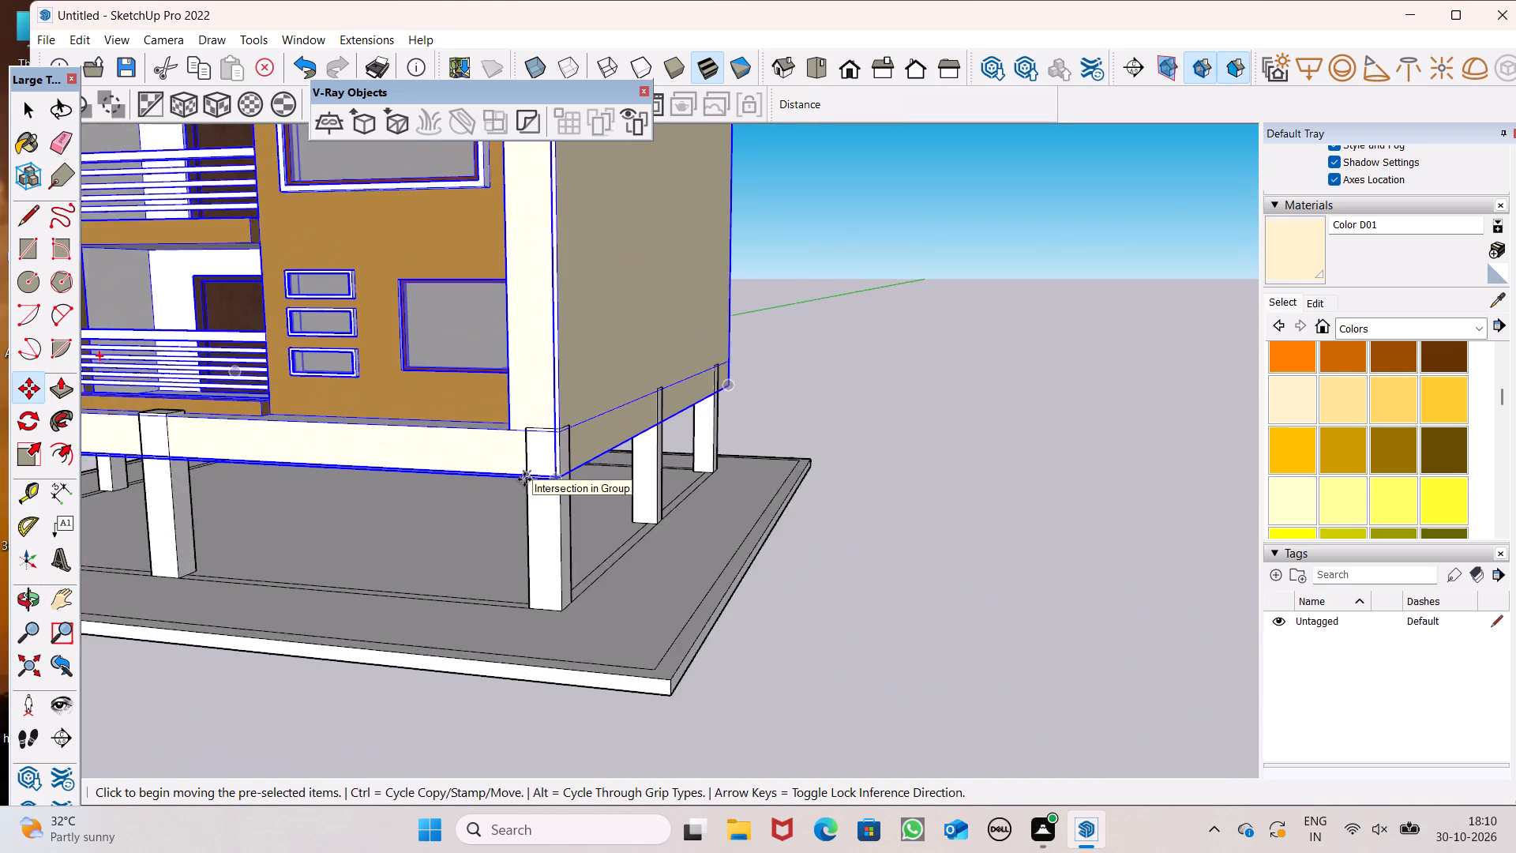
{"action": "left_click_drag", "start_coordinate": [565, 487], "coordinate": [565, 433]}
Check the building's seating from several sides and move its front bottom corner onto the corner pillar's top.
{"action": "scroll", "coordinate": [564, 432], "scroll_direction": "down", "scroll_amount": 3}
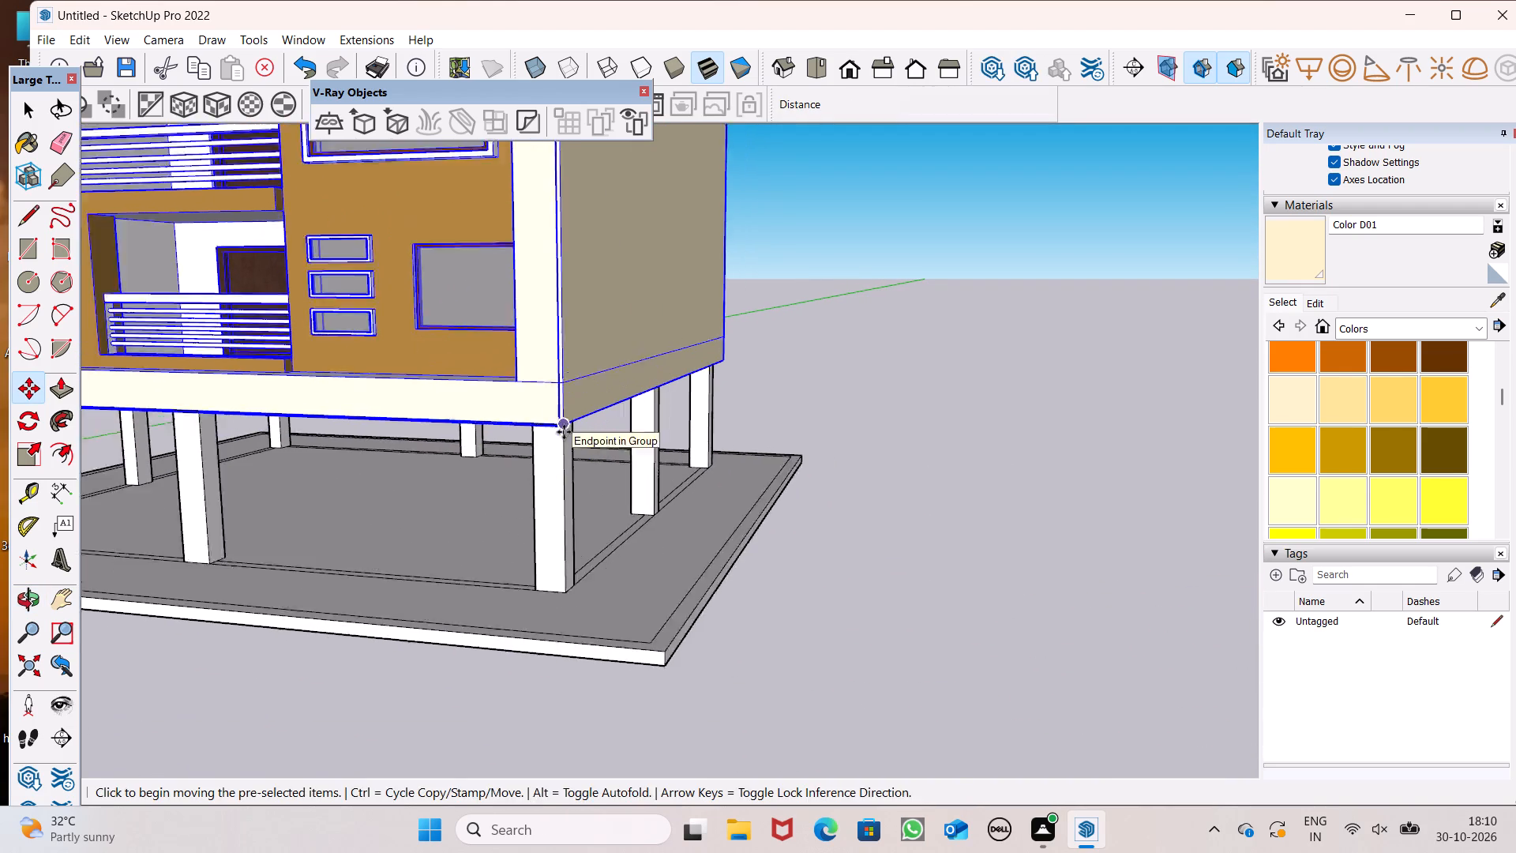
{"action": "scroll", "coordinate": [564, 432], "scroll_direction": "down", "scroll_amount": 4}
{"action": "middle_click_drag", "start_coordinate": [588, 432], "coordinate": [748, 326]}
{"action": "scroll", "coordinate": [748, 326], "scroll_direction": "up", "scroll_amount": 1}
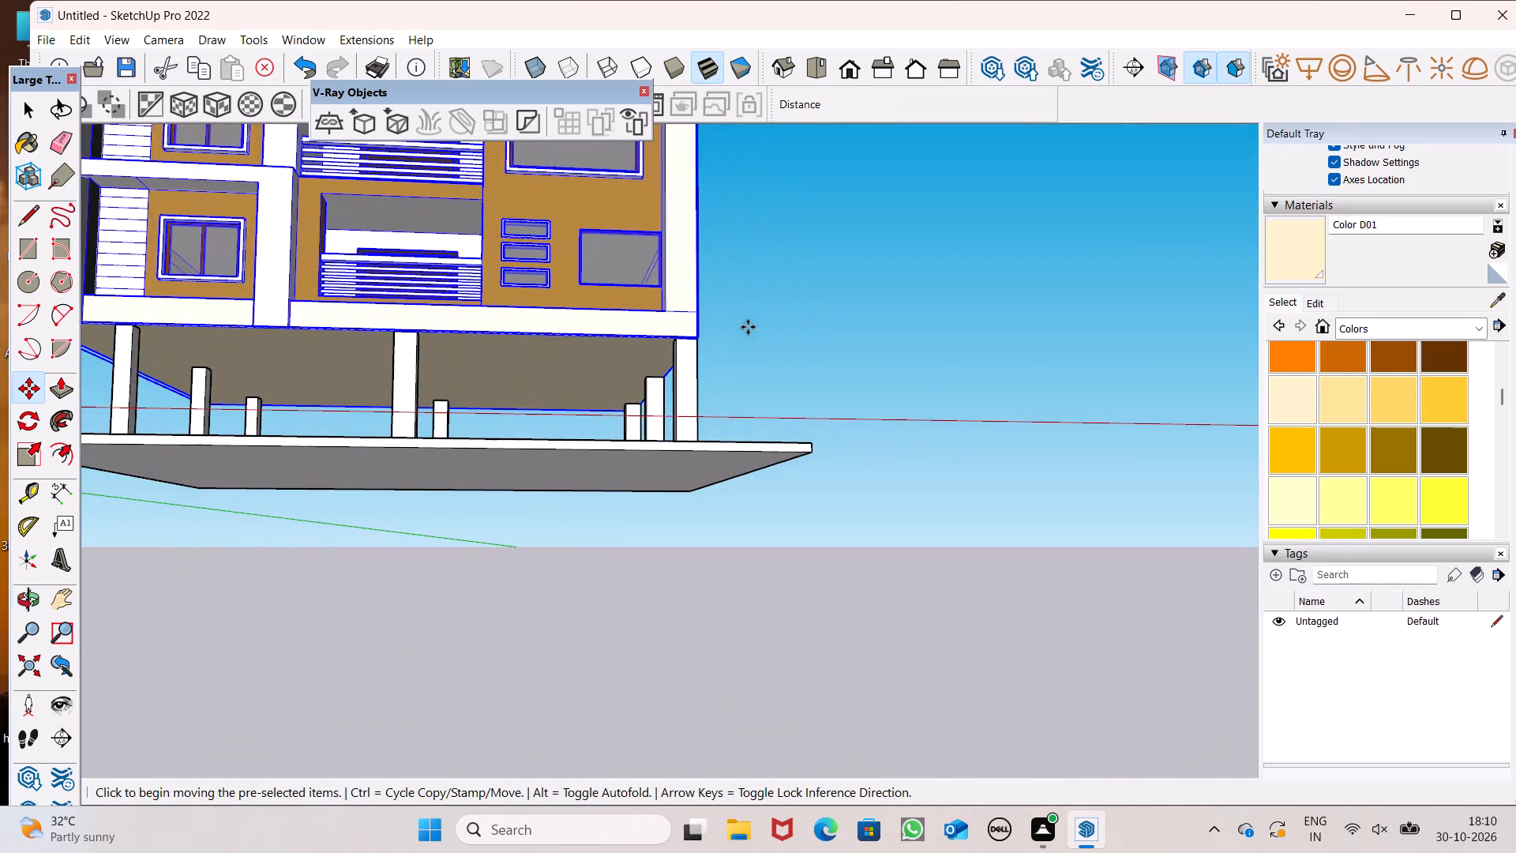
{"action": "scroll", "coordinate": [761, 318], "scroll_direction": "down", "scroll_amount": 6}
{"action": "middle_click_drag", "start_coordinate": [926, 366], "coordinate": [274, 564]}
{"action": "scroll", "coordinate": [445, 582], "scroll_direction": "up", "scroll_amount": 1}
{"action": "scroll", "coordinate": [449, 450], "scroll_direction": "up", "scroll_amount": 2}
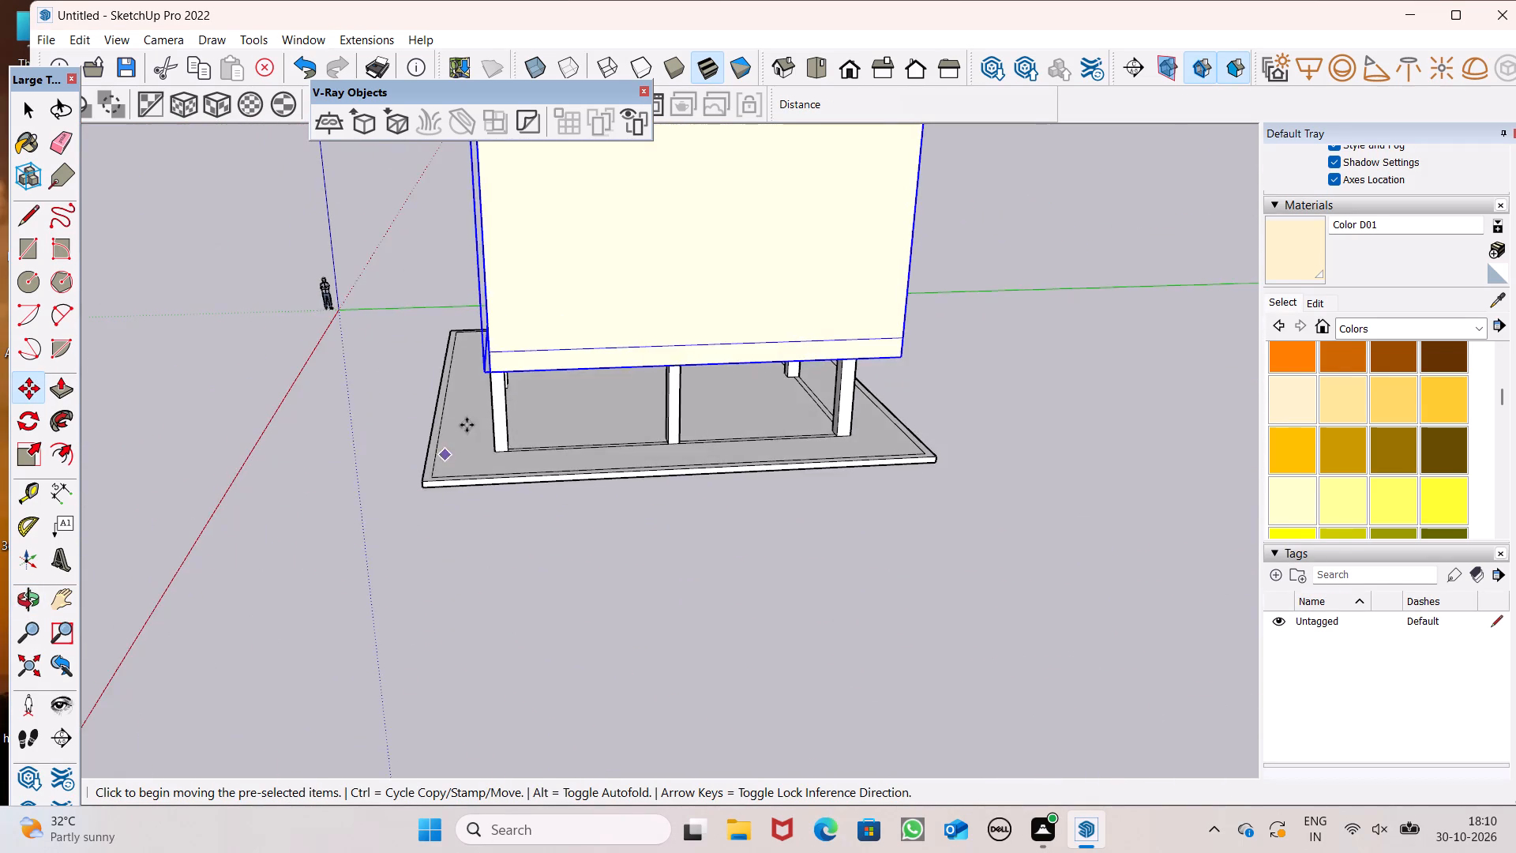
{"action": "scroll", "coordinate": [467, 425], "scroll_direction": "up", "scroll_amount": 5}
{"action": "scroll", "coordinate": [542, 413], "scroll_direction": "down", "scroll_amount": 4}
{"action": "middle_click_drag", "start_coordinate": [577, 400], "coordinate": [736, 415]}
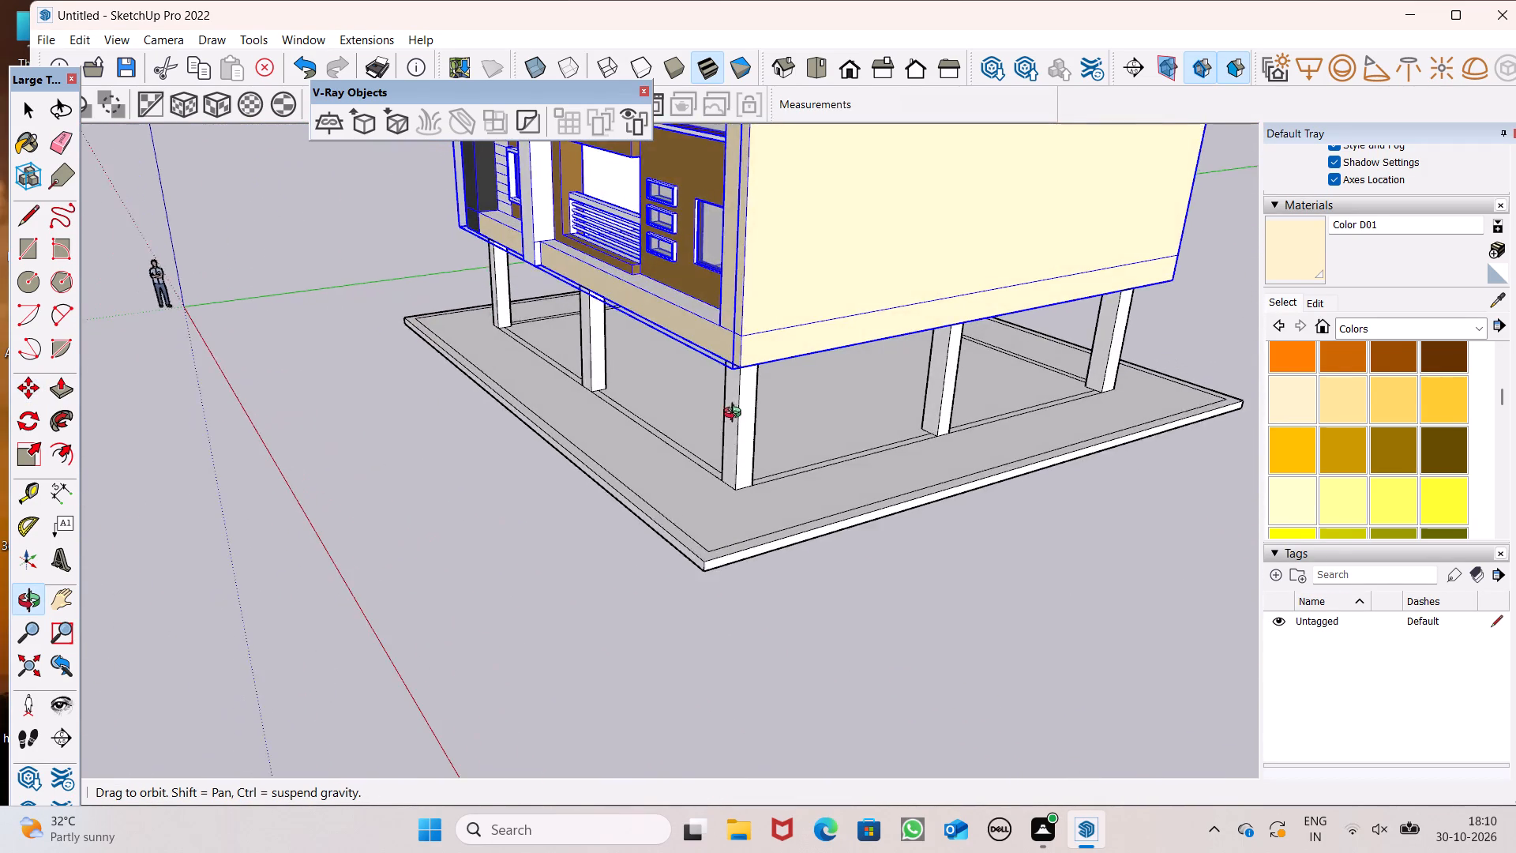
{"action": "middle_click_drag", "start_coordinate": [736, 415], "coordinate": [736, 411]}
{"action": "scroll", "coordinate": [738, 361], "scroll_direction": "up", "scroll_amount": 5}
{"action": "left_click_drag", "start_coordinate": [727, 349], "coordinate": [713, 370]}
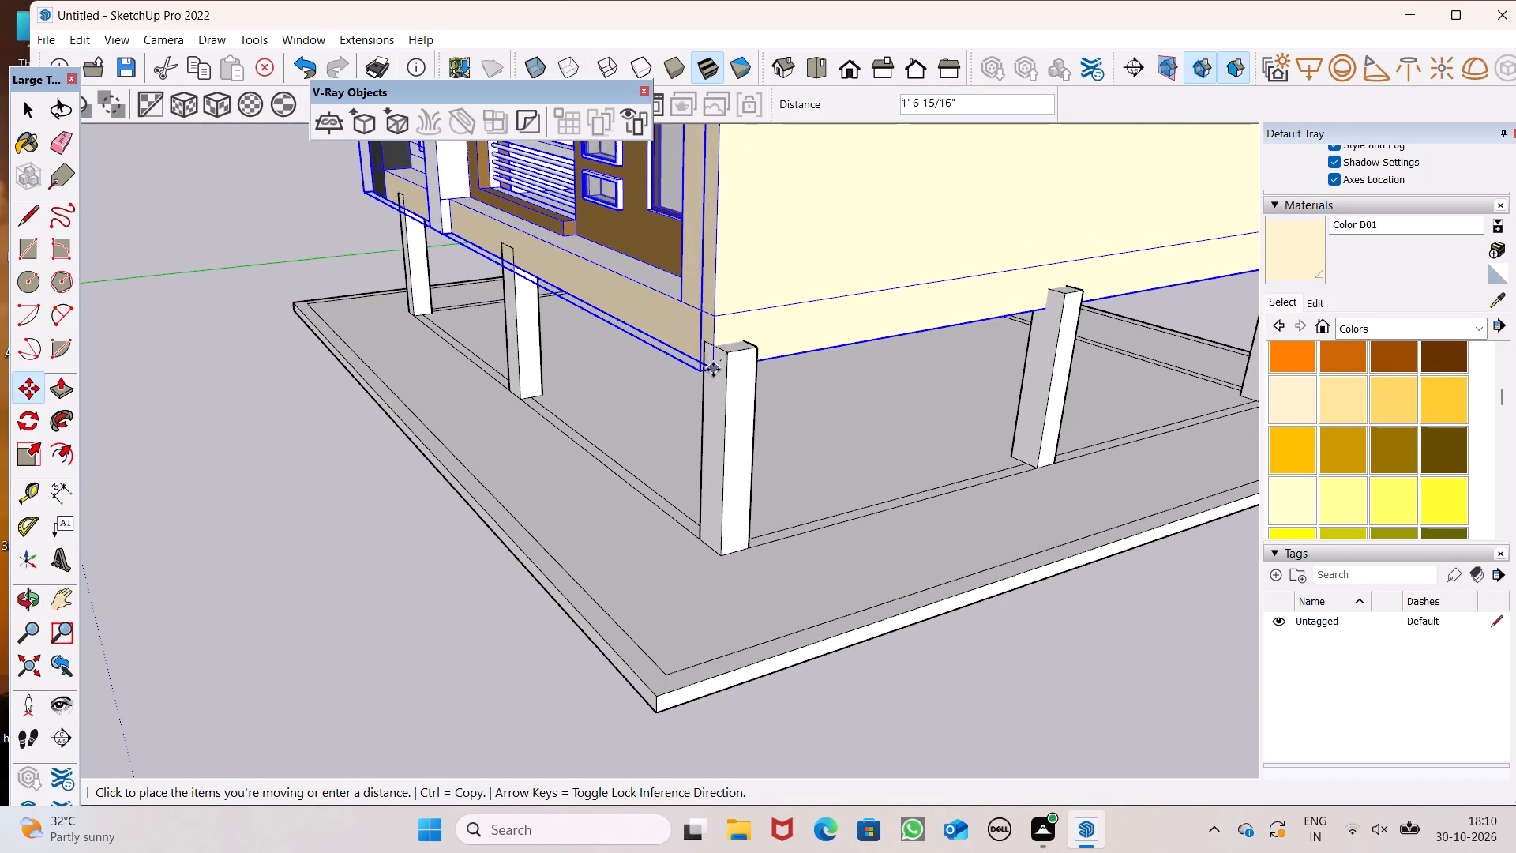
{"action": "left_click_drag", "start_coordinate": [713, 370], "coordinate": [735, 353]}
Move the building by its rear bottom corner toward the front, bringing that corner over the rear corner pillar.
{"action": "scroll", "coordinate": [714, 325], "scroll_direction": "down", "scroll_amount": 6}
{"action": "middle_click_drag", "start_coordinate": [718, 363], "coordinate": [985, 225]}
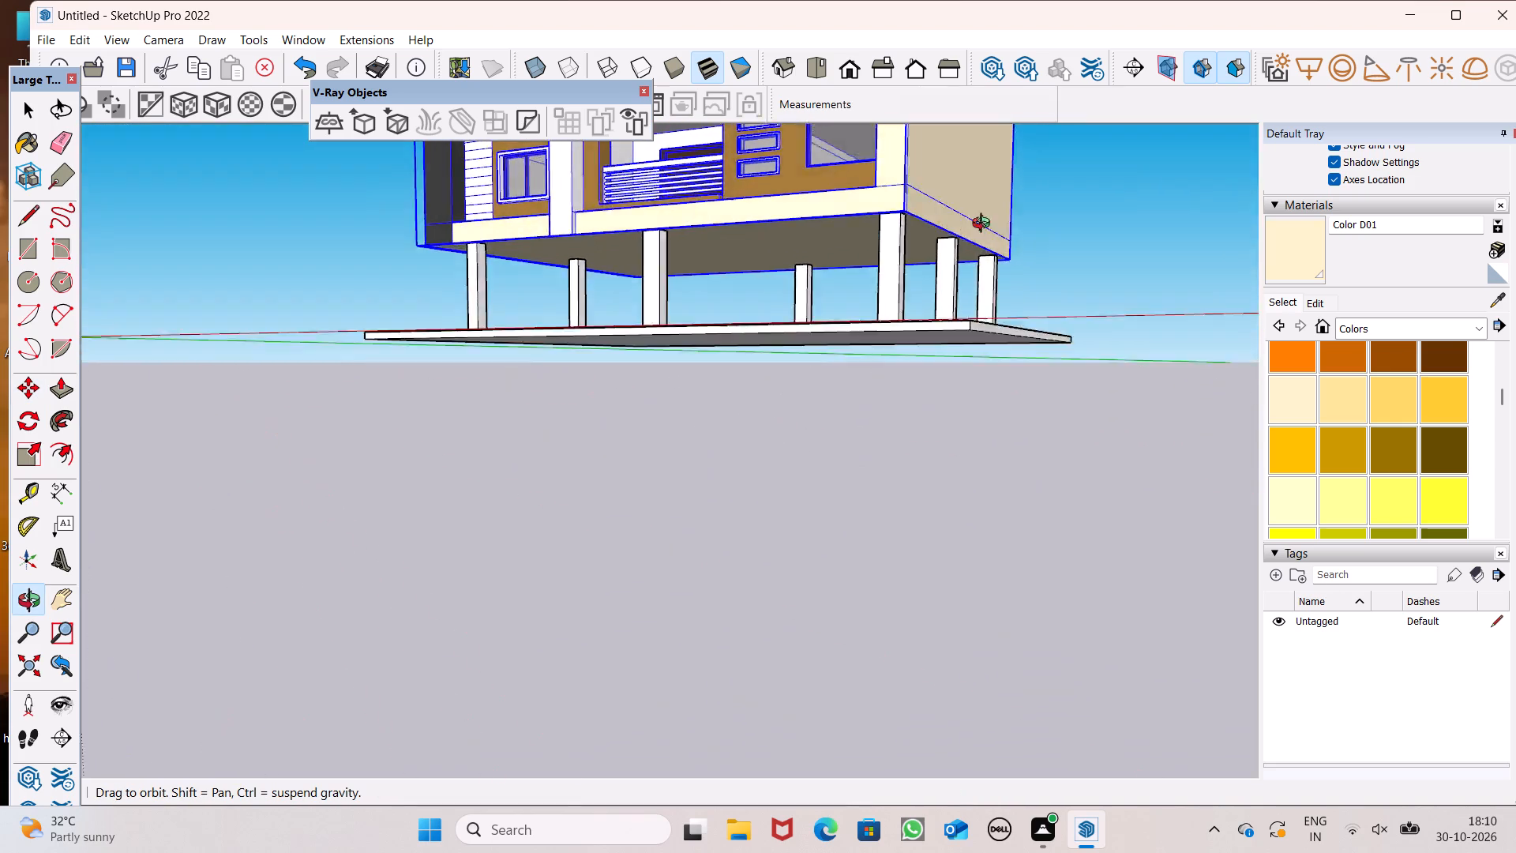
{"action": "middle_click_drag", "start_coordinate": [985, 225], "coordinate": [614, 366]}
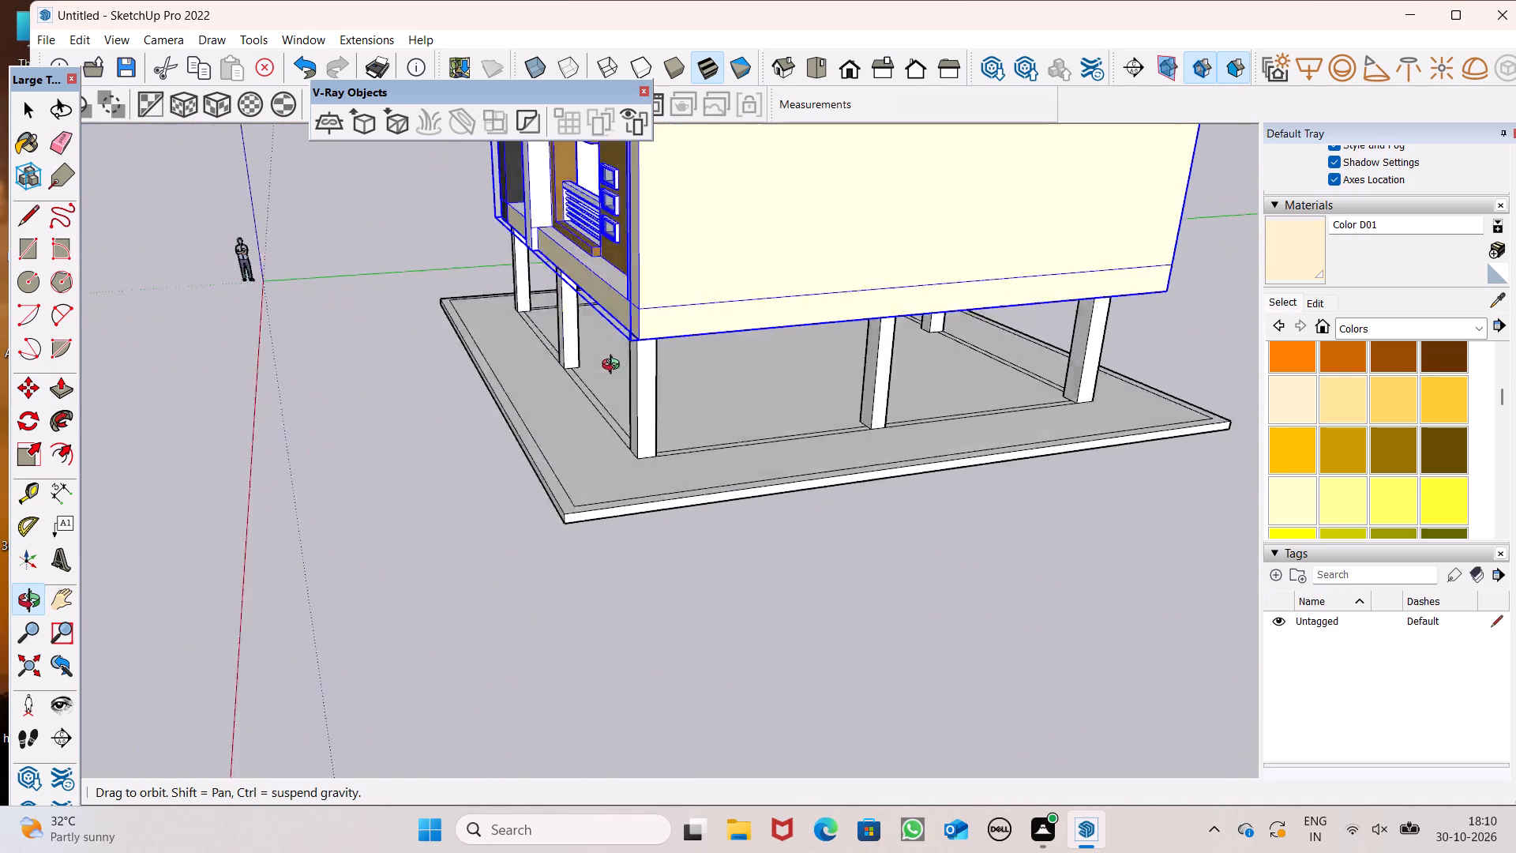
{"action": "middle_click_drag", "start_coordinate": [614, 366], "coordinate": [333, 327]}
{"action": "scroll", "coordinate": [671, 327], "scroll_direction": "up", "scroll_amount": 2}
{"action": "scroll", "coordinate": [671, 318], "scroll_direction": "down", "scroll_amount": 4}
{"action": "middle_click_drag", "start_coordinate": [745, 353], "coordinate": [684, 363]}
{"action": "scroll", "coordinate": [792, 322], "scroll_direction": "up", "scroll_amount": 6}
{"action": "left_click_drag", "start_coordinate": [794, 358], "coordinate": [760, 358]}
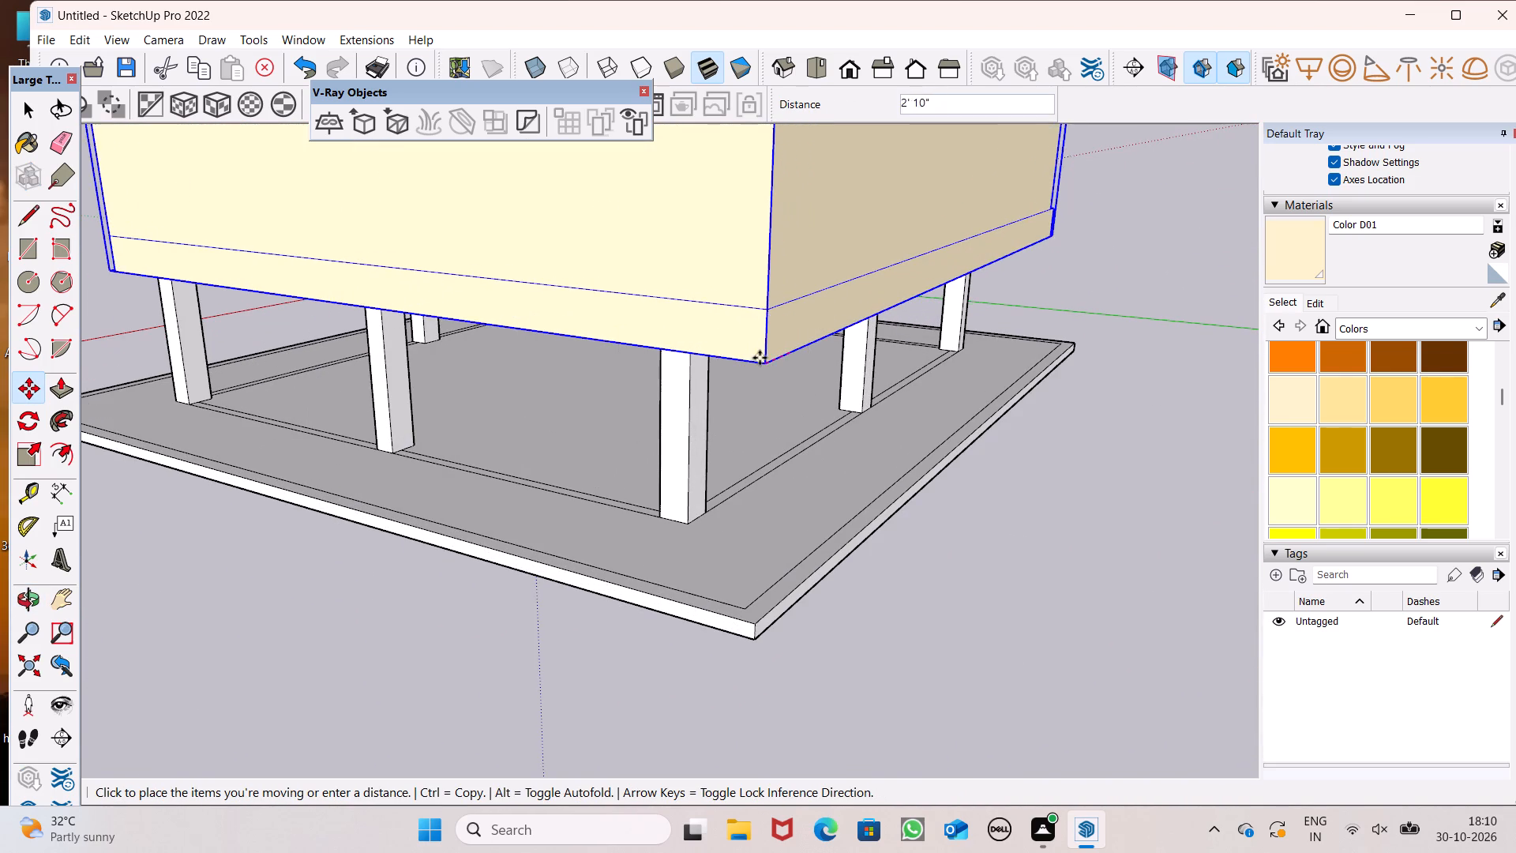
{"action": "left_click_drag", "start_coordinate": [760, 358], "coordinate": [708, 338]}
Examine the building's position over the pillars and base slab from the front, the plain cream side and below.
{"action": "scroll", "coordinate": [711, 327], "scroll_direction": "down", "scroll_amount": 6}
{"action": "middle_click_drag", "start_coordinate": [669, 417], "coordinate": [1137, 364]}
{"action": "scroll", "coordinate": [872, 337], "scroll_direction": "down", "scroll_amount": 5}
{"action": "middle_click_drag", "start_coordinate": [741, 406], "coordinate": [782, 377]}
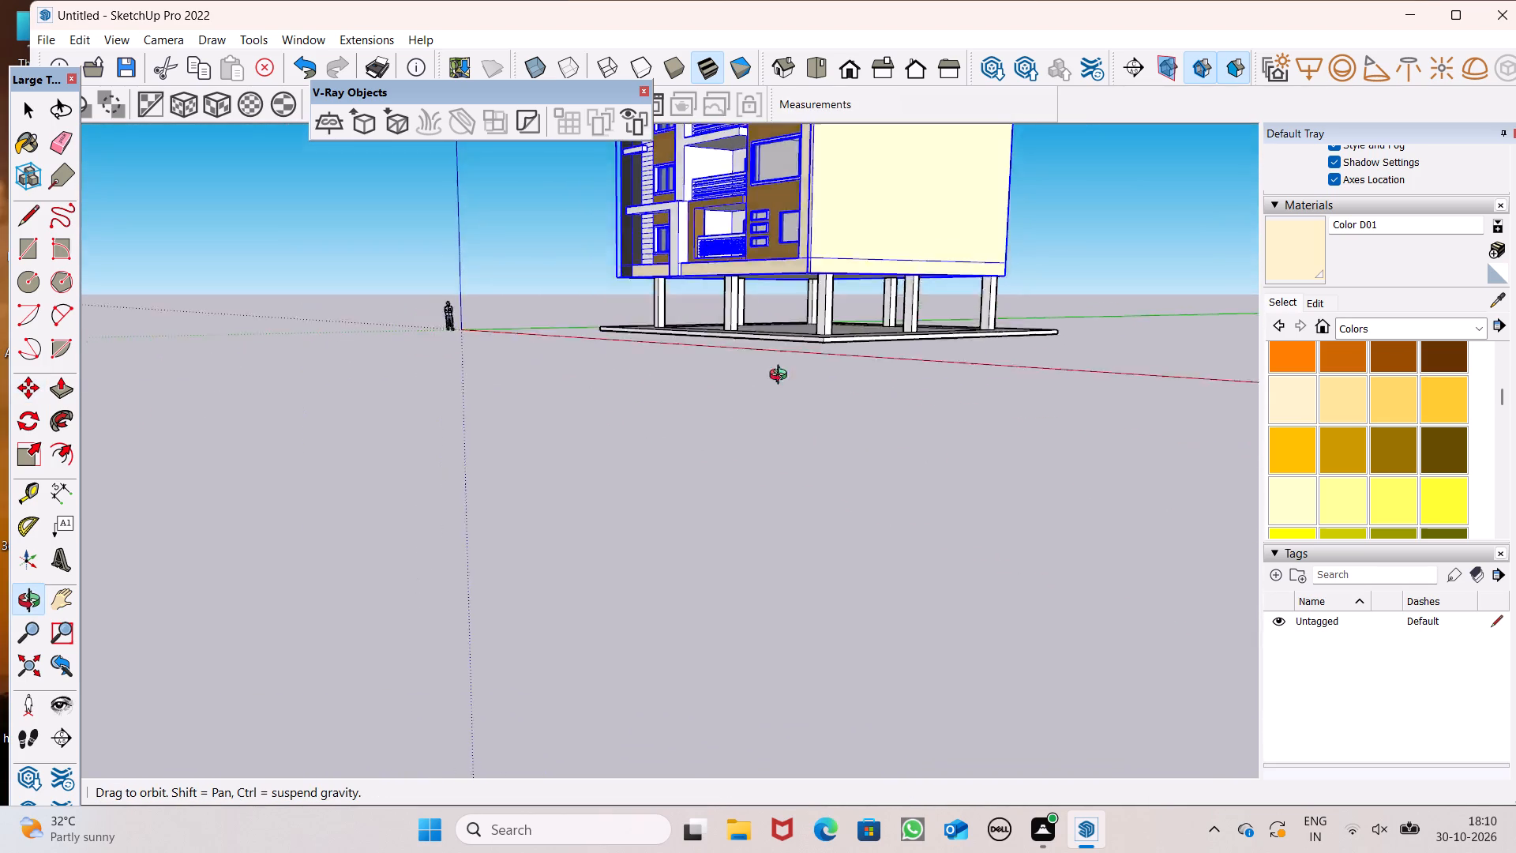
{"action": "middle_click_drag", "start_coordinate": [782, 377], "coordinate": [1061, 363]}
{"action": "scroll", "coordinate": [1061, 363], "scroll_direction": "up", "scroll_amount": 1}
{"action": "middle_click_drag", "start_coordinate": [1061, 363], "coordinate": [1053, 363]}
{"action": "scroll", "coordinate": [913, 284], "scroll_direction": "down", "scroll_amount": 4}
{"action": "middle_click_drag", "start_coordinate": [925, 310], "coordinate": [855, 376]}
{"action": "scroll", "coordinate": [859, 384], "scroll_direction": "up", "scroll_amount": 1}
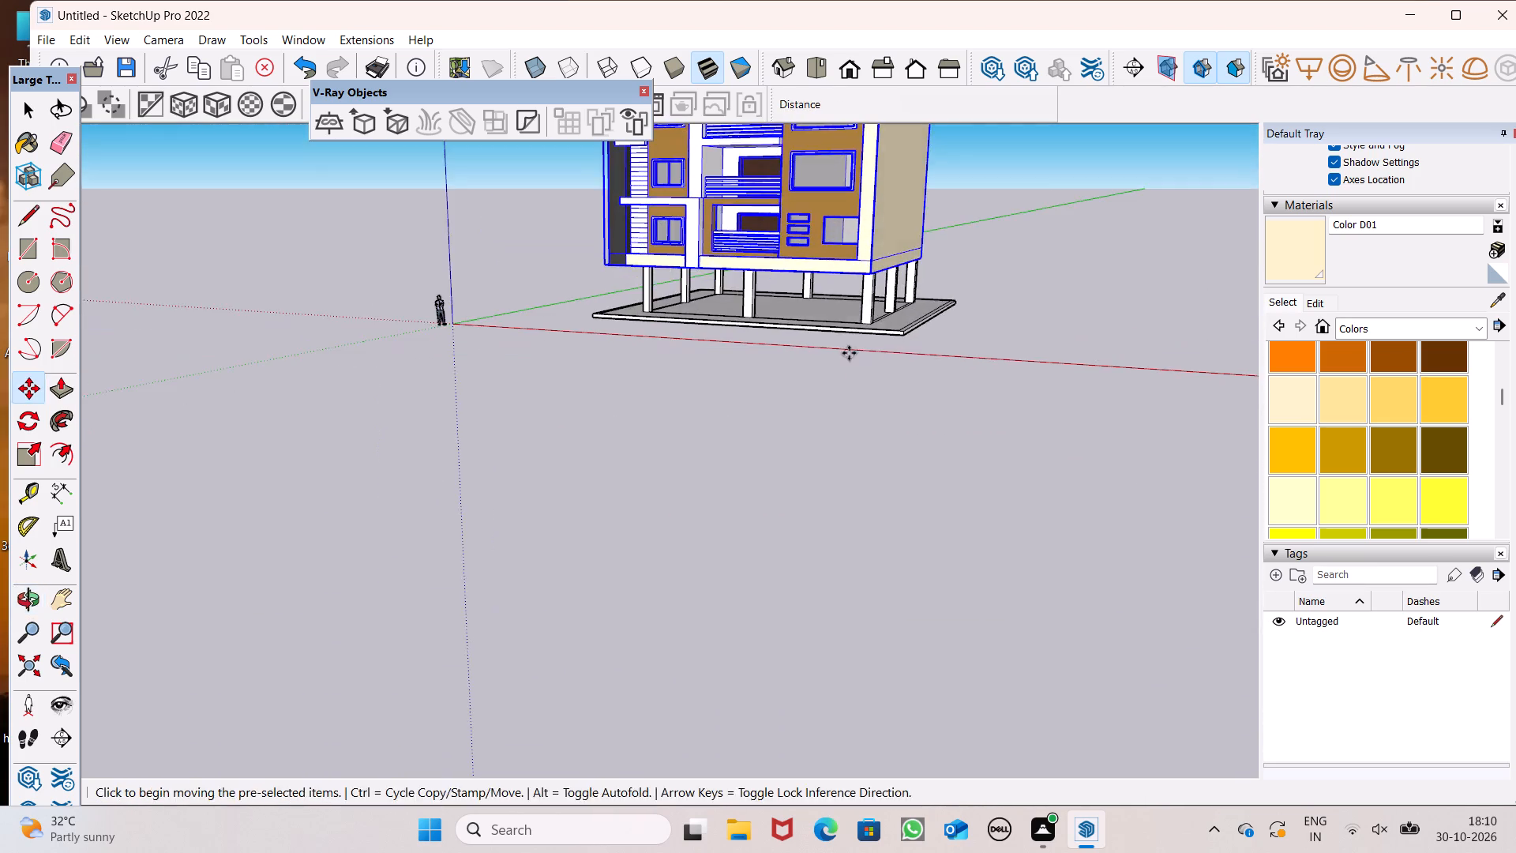
{"action": "middle_click_drag", "start_coordinate": [846, 344], "coordinate": [828, 339]}
{"action": "middle_click_drag", "start_coordinate": [776, 359], "coordinate": [724, 430]}
{"action": "scroll", "coordinate": [942, 291], "scroll_direction": "up", "scroll_amount": 2}
{"action": "scroll", "coordinate": [942, 291], "scroll_direction": "down", "scroll_amount": 1}
{"action": "scroll", "coordinate": [942, 291], "scroll_direction": "up", "scroll_amount": 3}
{"action": "middle_click_drag", "start_coordinate": [958, 324], "coordinate": [841, 332]}
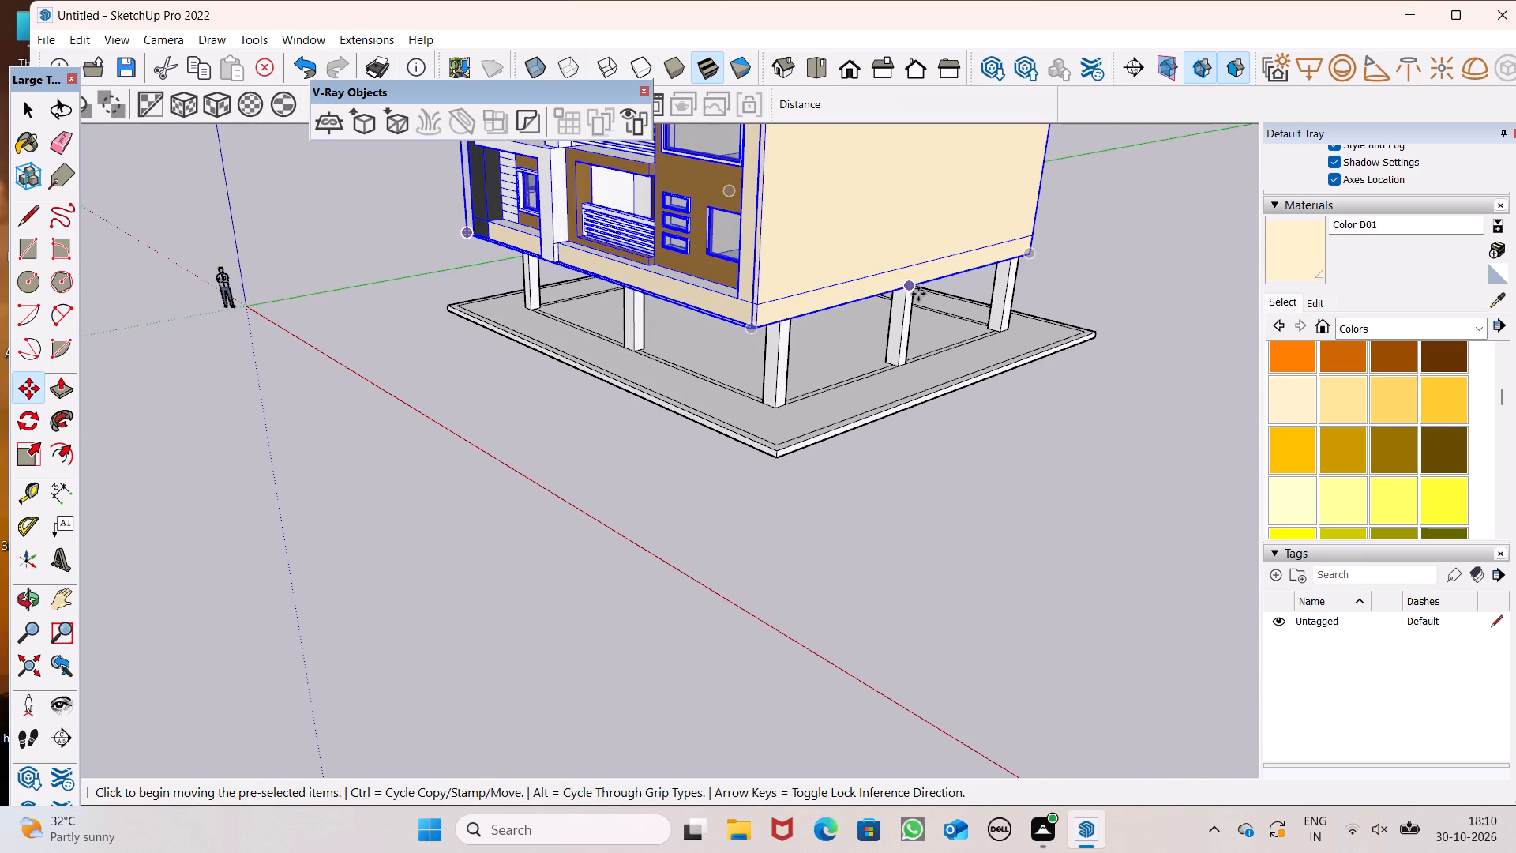
{"action": "left_click", "coordinate": [919, 294]}
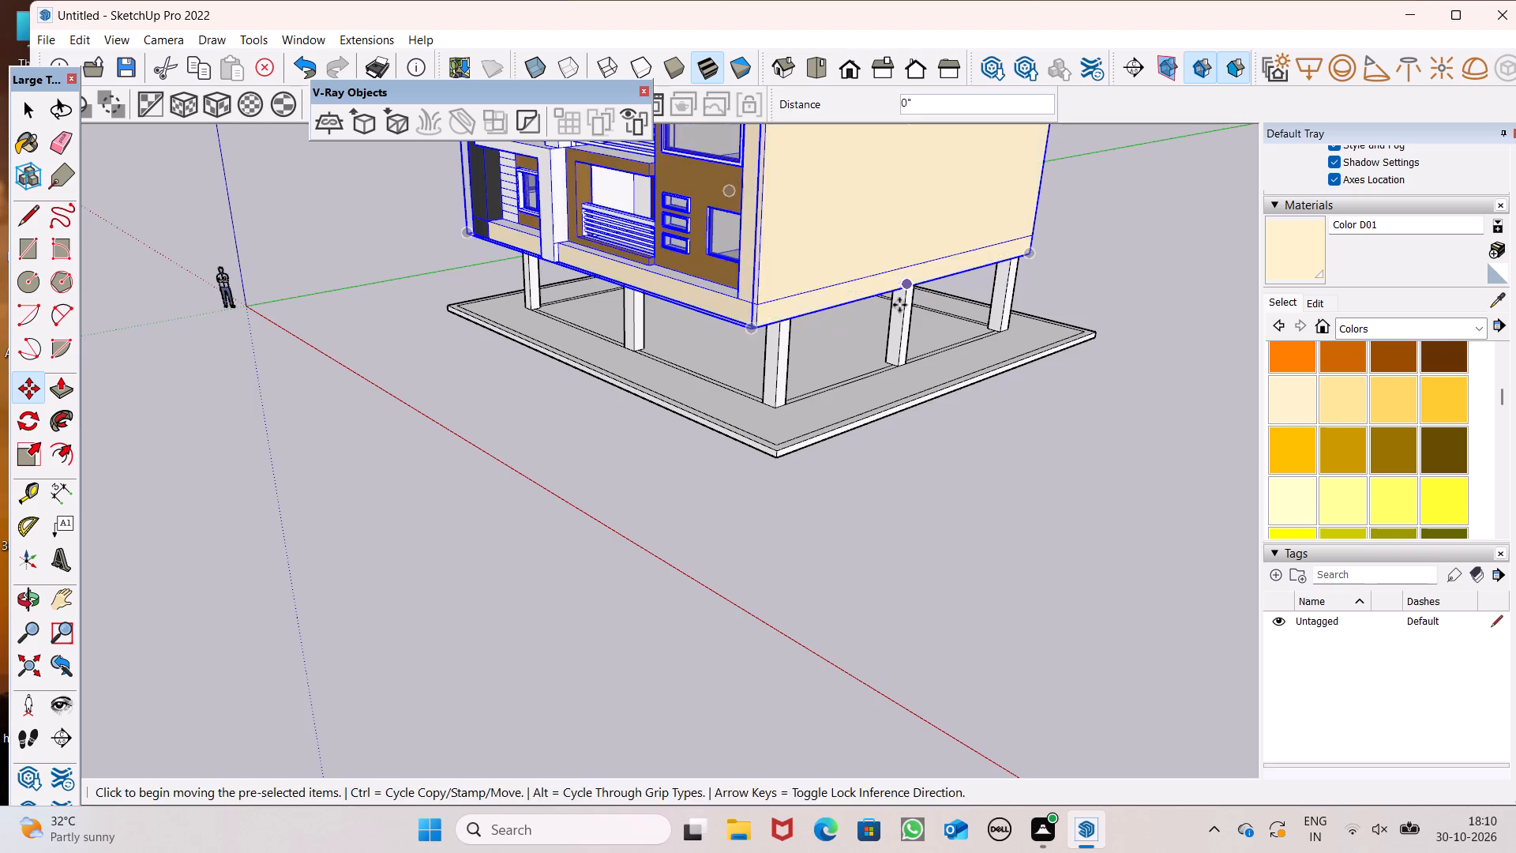
{"action": "middle_click_drag", "start_coordinate": [873, 342], "coordinate": [1251, 95]}
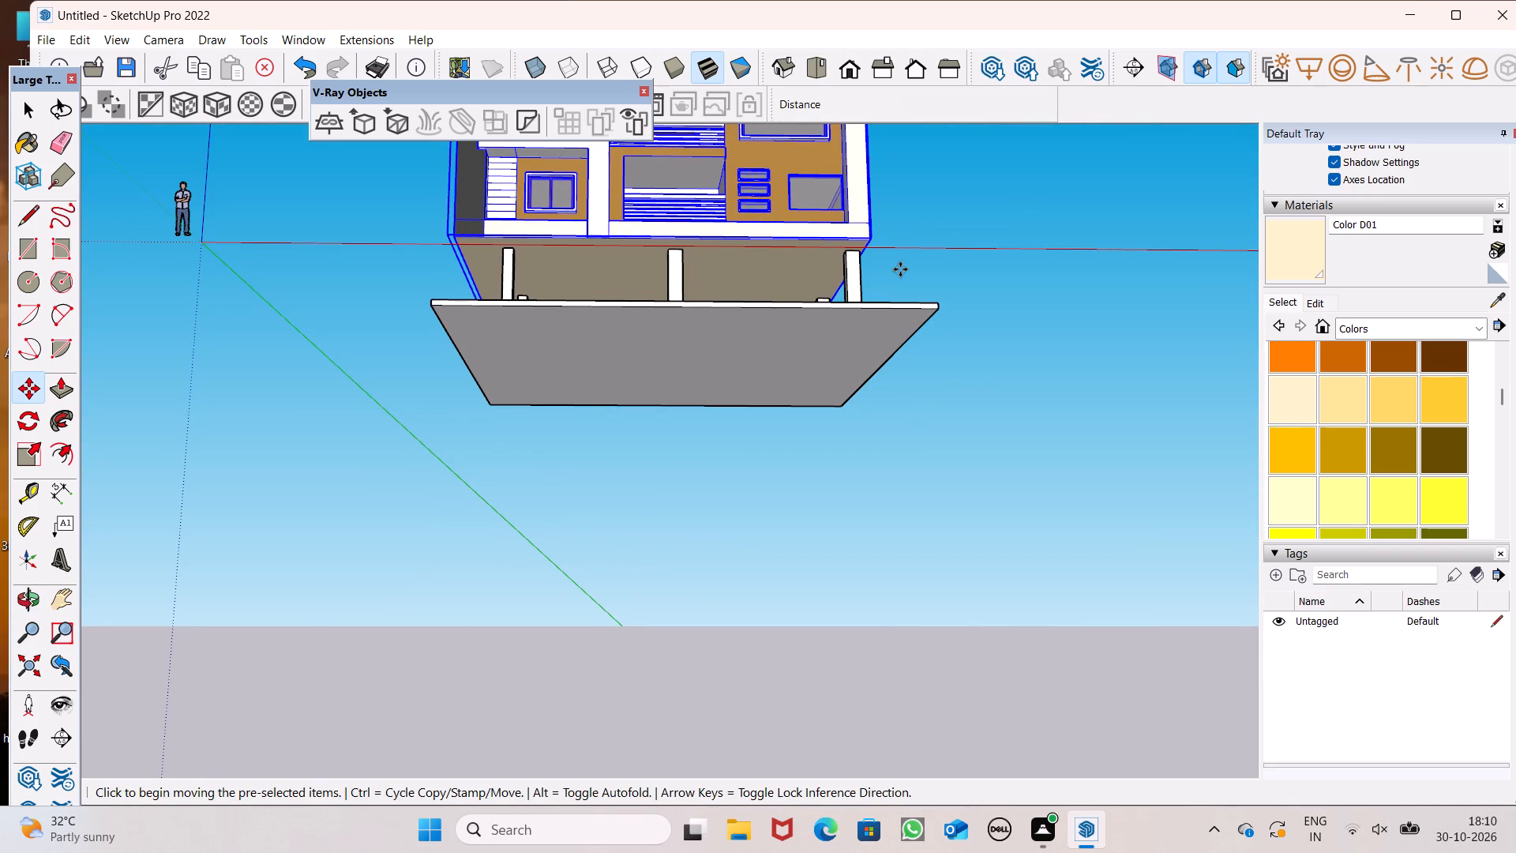
{"action": "scroll", "coordinate": [897, 297], "scroll_direction": "down", "scroll_amount": 4}
{"action": "middle_click_drag", "start_coordinate": [896, 321], "coordinate": [866, 528]}
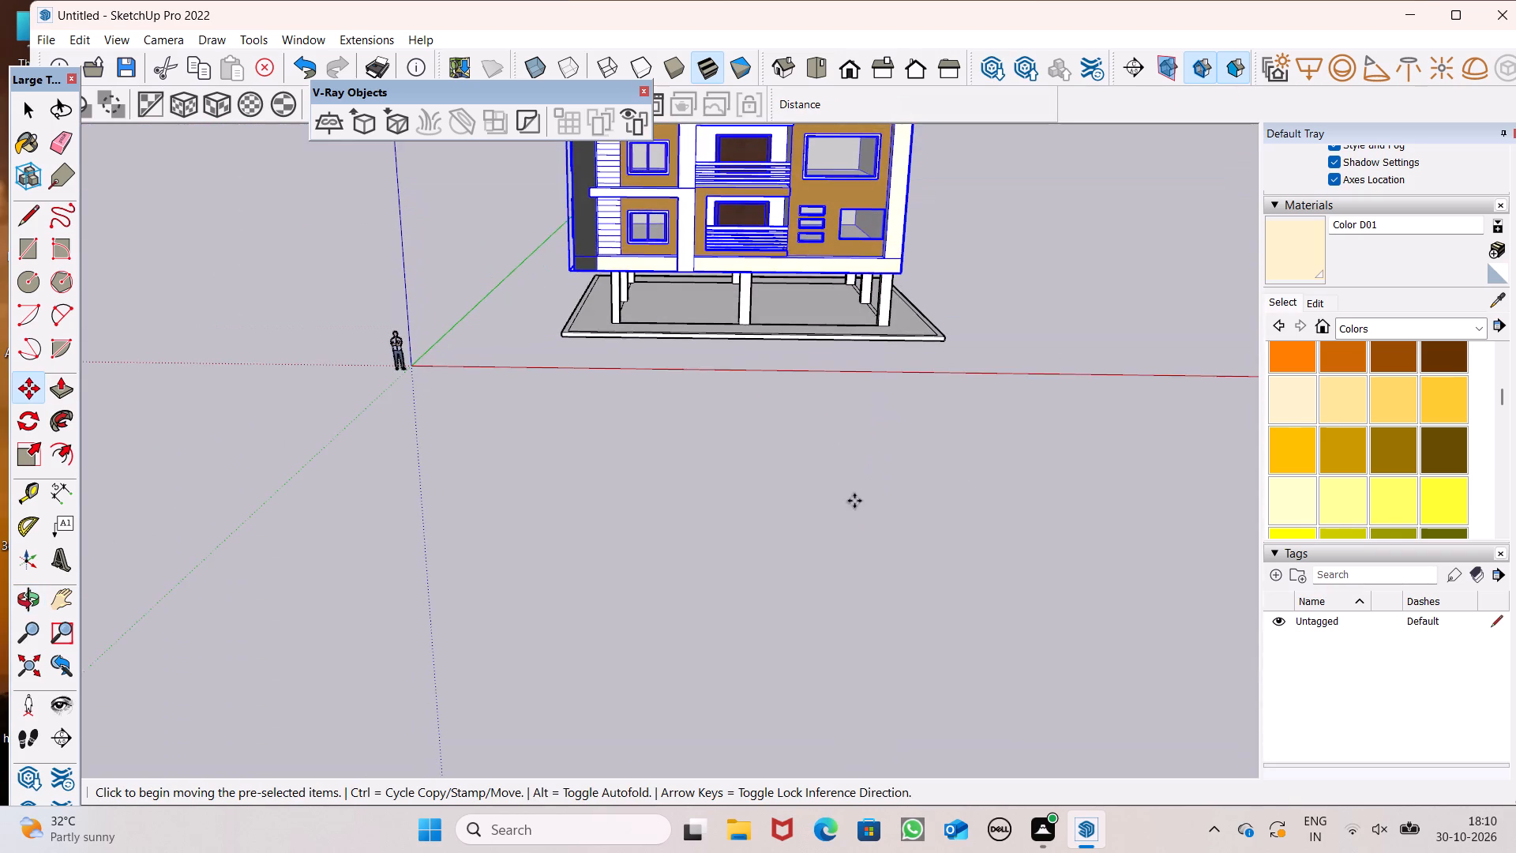
{"action": "scroll", "coordinate": [848, 450], "scroll_direction": "down", "scroll_amount": 2}
{"action": "middle_click_drag", "start_coordinate": [851, 450], "coordinate": [629, 435]}
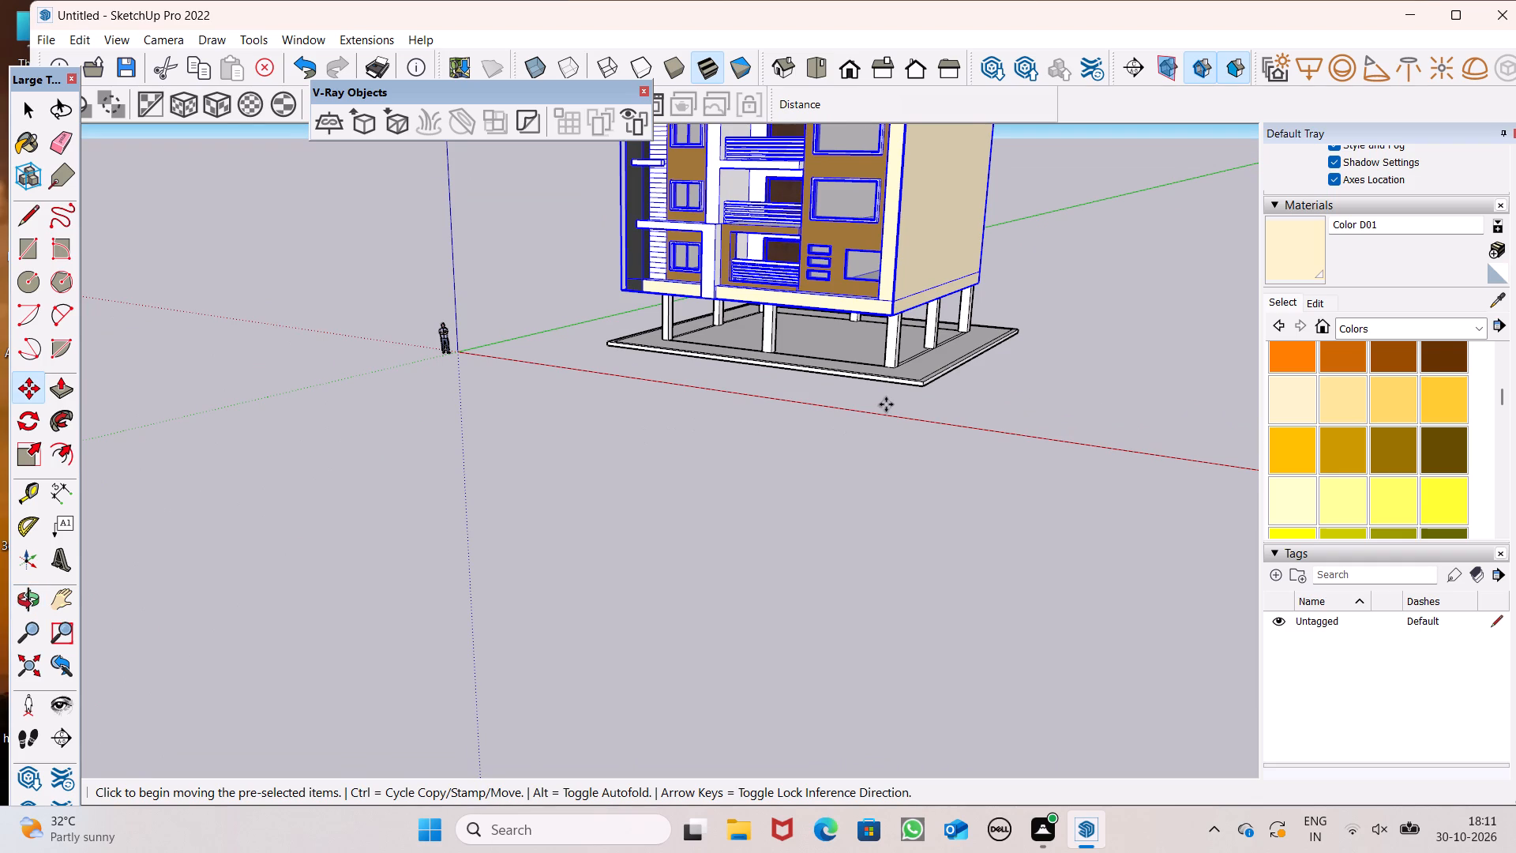
{"action": "scroll", "coordinate": [886, 404], "scroll_direction": "down", "scroll_amount": 2}
{"action": "middle_click_drag", "start_coordinate": [1199, 509], "coordinate": [1119, 313]}
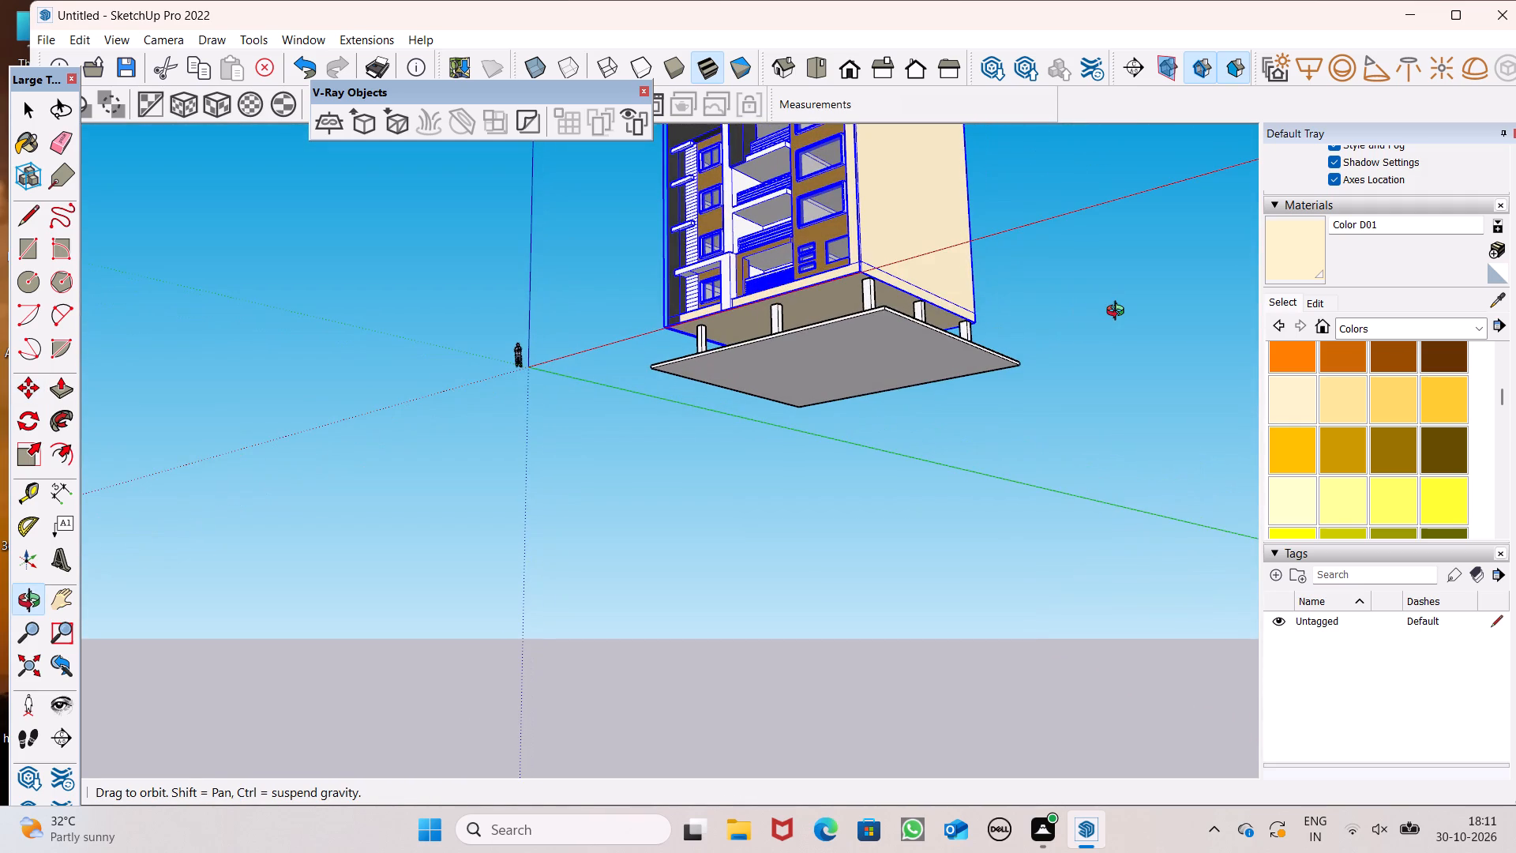
{"action": "middle_click_drag", "start_coordinate": [1119, 313], "coordinate": [1120, 312]}
{"action": "scroll", "coordinate": [1074, 321], "scroll_direction": "down", "scroll_amount": 4}
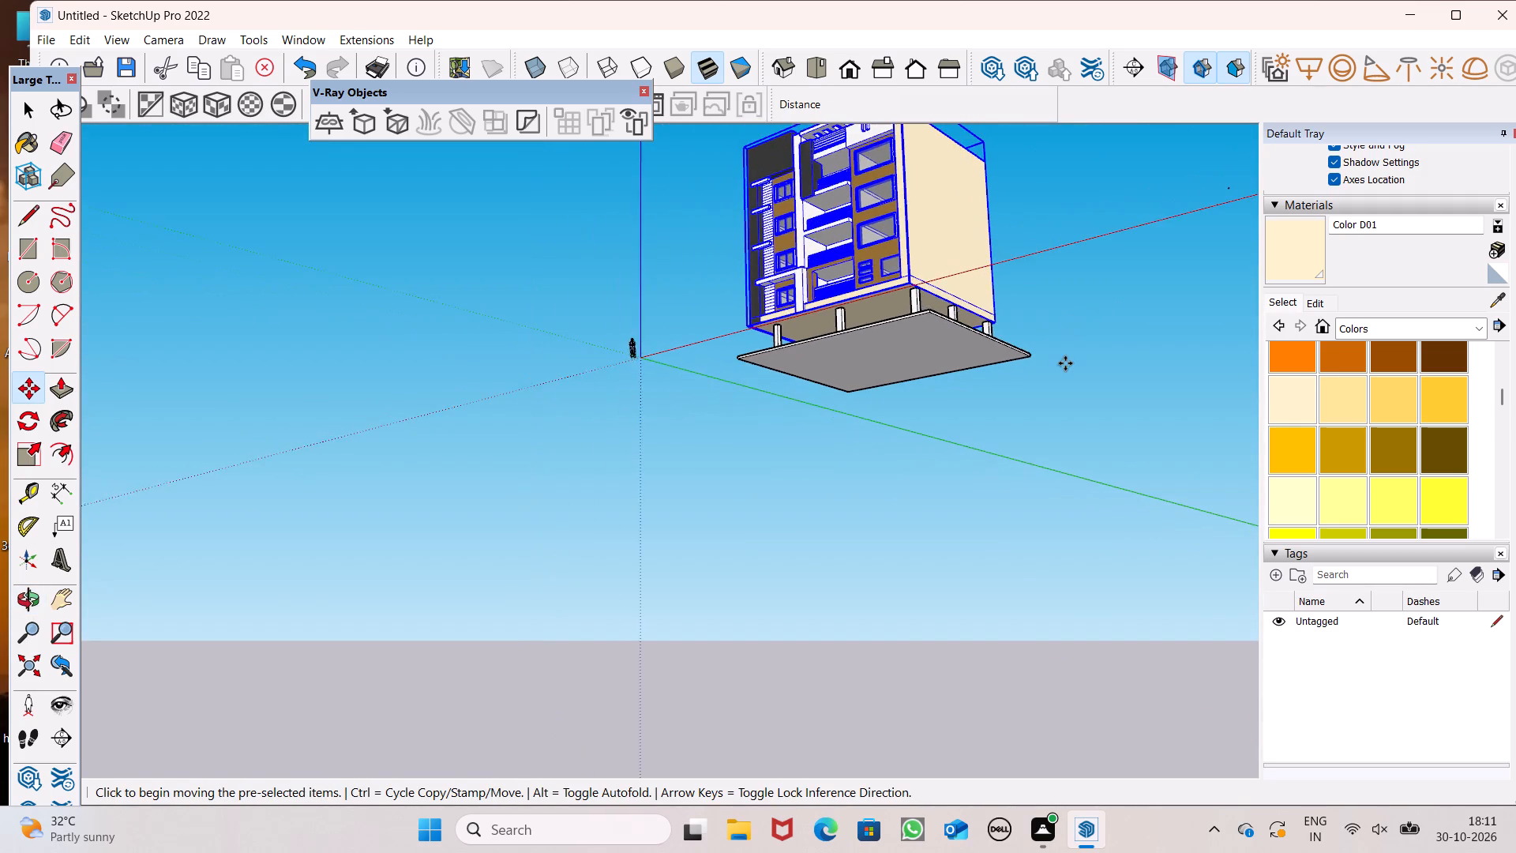
{"action": "scroll", "coordinate": [1011, 381], "scroll_direction": "up", "scroll_amount": 1}
{"action": "middle_click_drag", "start_coordinate": [1011, 381], "coordinate": [970, 605]}
{"action": "scroll", "coordinate": [893, 349], "scroll_direction": "up", "scroll_amount": 3}
{"action": "scroll", "coordinate": [902, 298], "scroll_direction": "down", "scroll_amount": 1}
{"action": "scroll", "coordinate": [902, 298], "scroll_direction": "up", "scroll_amount": 1}
{"action": "scroll", "coordinate": [910, 362], "scroll_direction": "down", "scroll_amount": 2}
{"action": "middle_click_drag", "start_coordinate": [933, 403], "coordinate": [875, 391]}
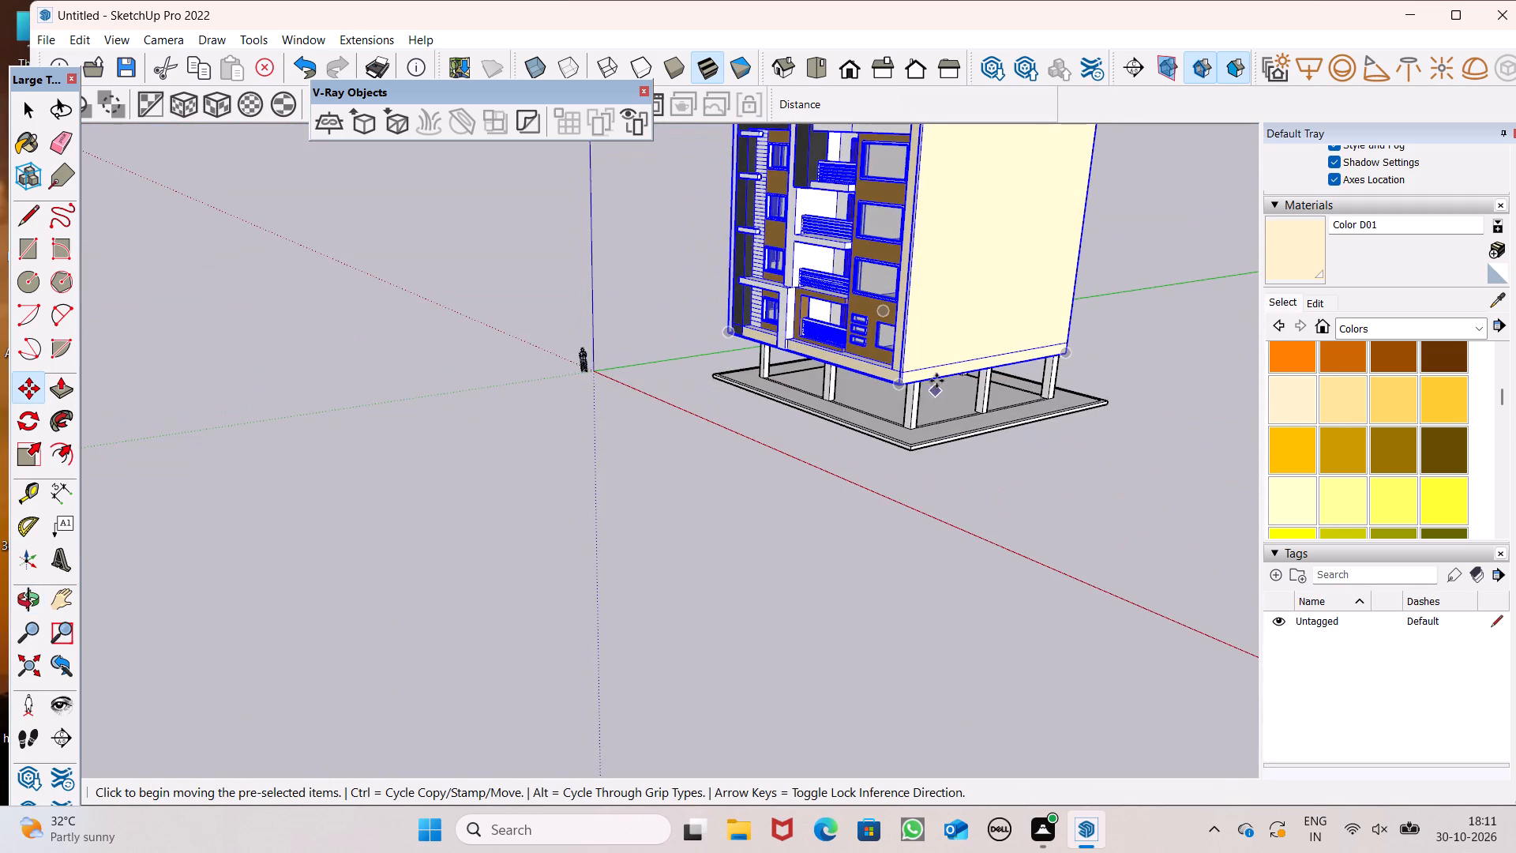
{"action": "scroll", "coordinate": [934, 319], "scroll_direction": "down", "scroll_amount": 4}
{"action": "scroll", "coordinate": [942, 316], "scroll_direction": "up", "scroll_amount": 6}
{"action": "scroll", "coordinate": [714, 333], "scroll_direction": "down", "scroll_amount": 5}
{"action": "scroll", "coordinate": [906, 395], "scroll_direction": "up", "scroll_amount": 8}
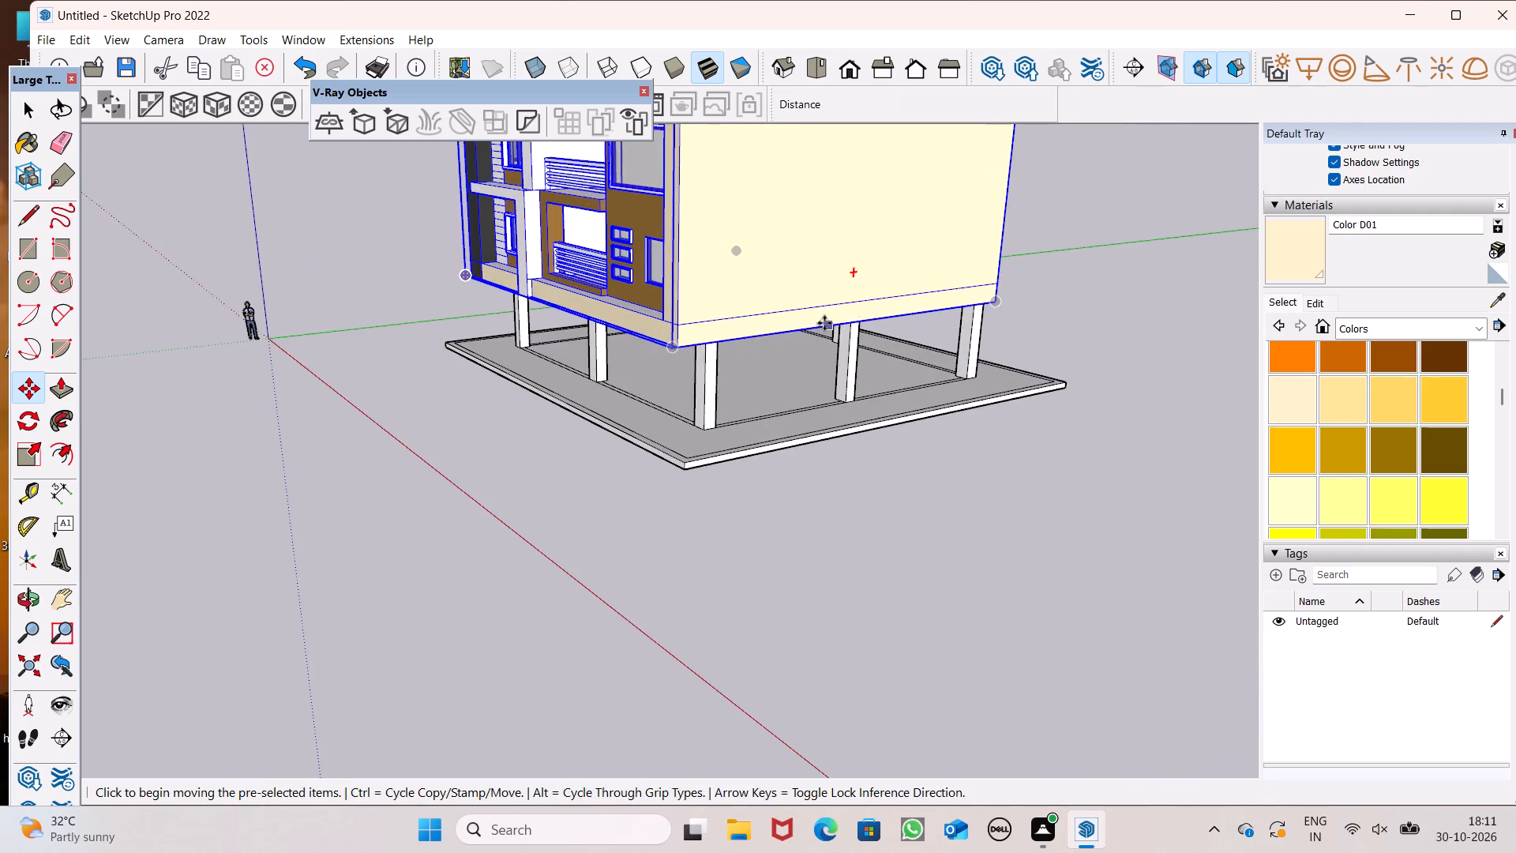
Move the building back about 1' 9 5/8" along the green axis, using its front bottom corner beside the cream side wall.
{"action": "middle_click_drag", "start_coordinate": [824, 323], "coordinate": [1142, 62]}
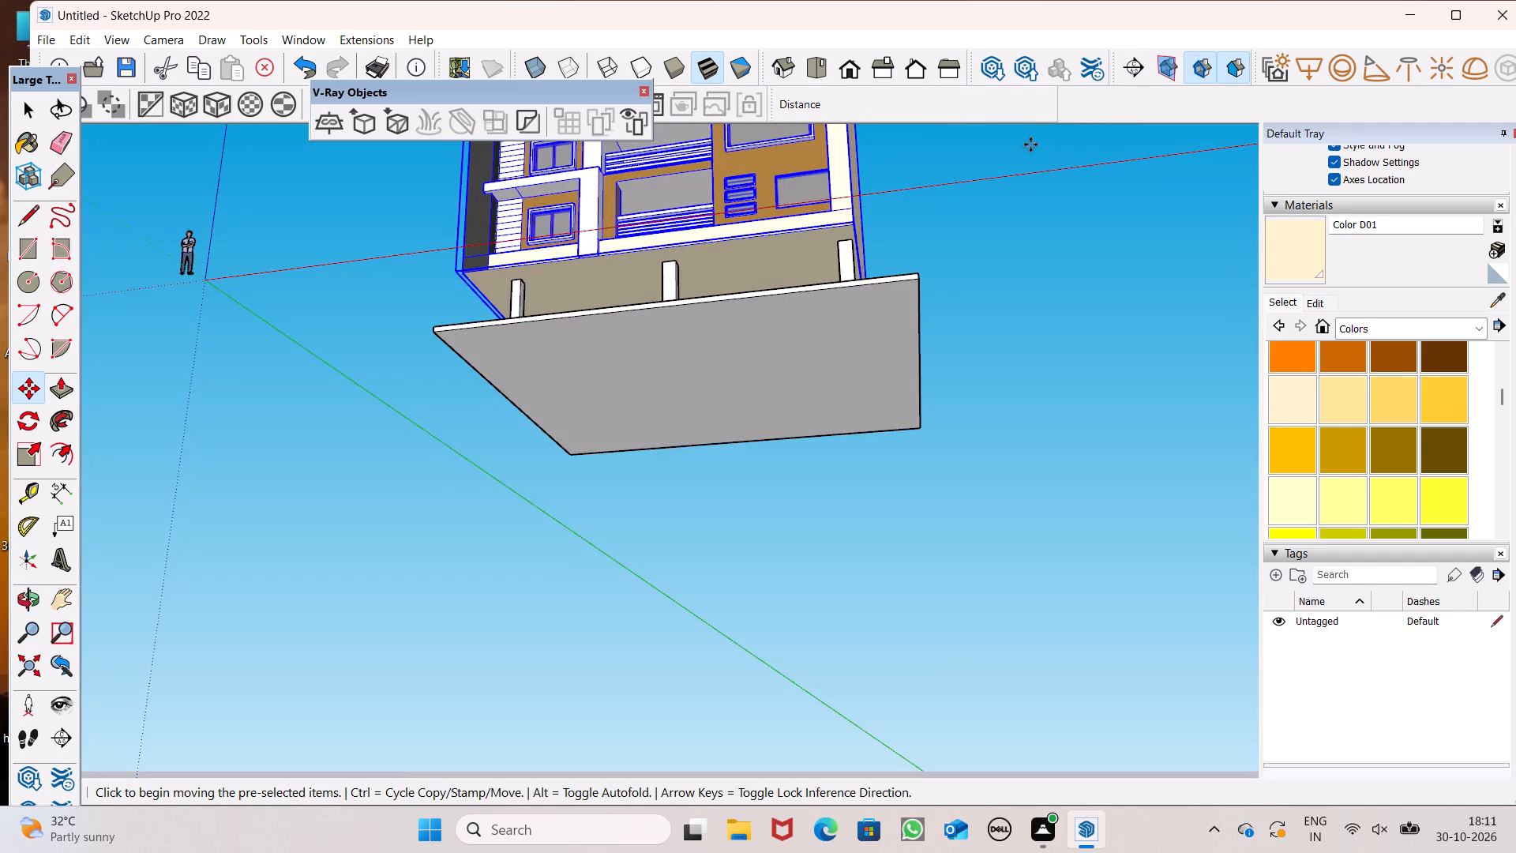
{"action": "scroll", "coordinate": [958, 177], "scroll_direction": "up", "scroll_amount": 6}
{"action": "scroll", "coordinate": [794, 242], "scroll_direction": "up", "scroll_amount": 6}
{"action": "middle_click_drag", "start_coordinate": [850, 286], "coordinate": [801, 336]}
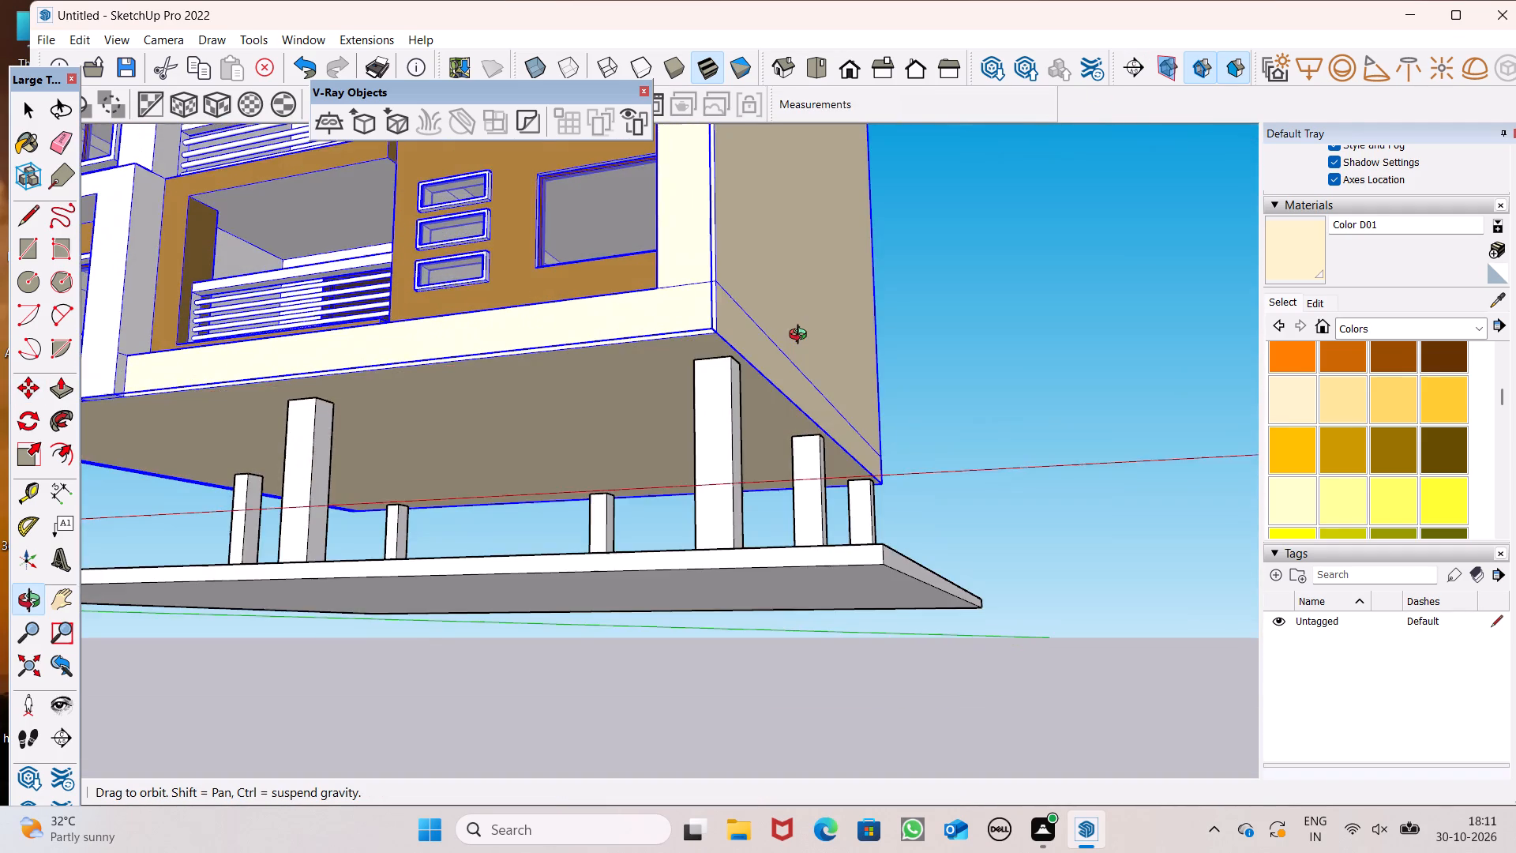
{"action": "middle_click_drag", "start_coordinate": [801, 336], "coordinate": [826, 321]}
{"action": "scroll", "coordinate": [805, 291], "scroll_direction": "up", "scroll_amount": 3}
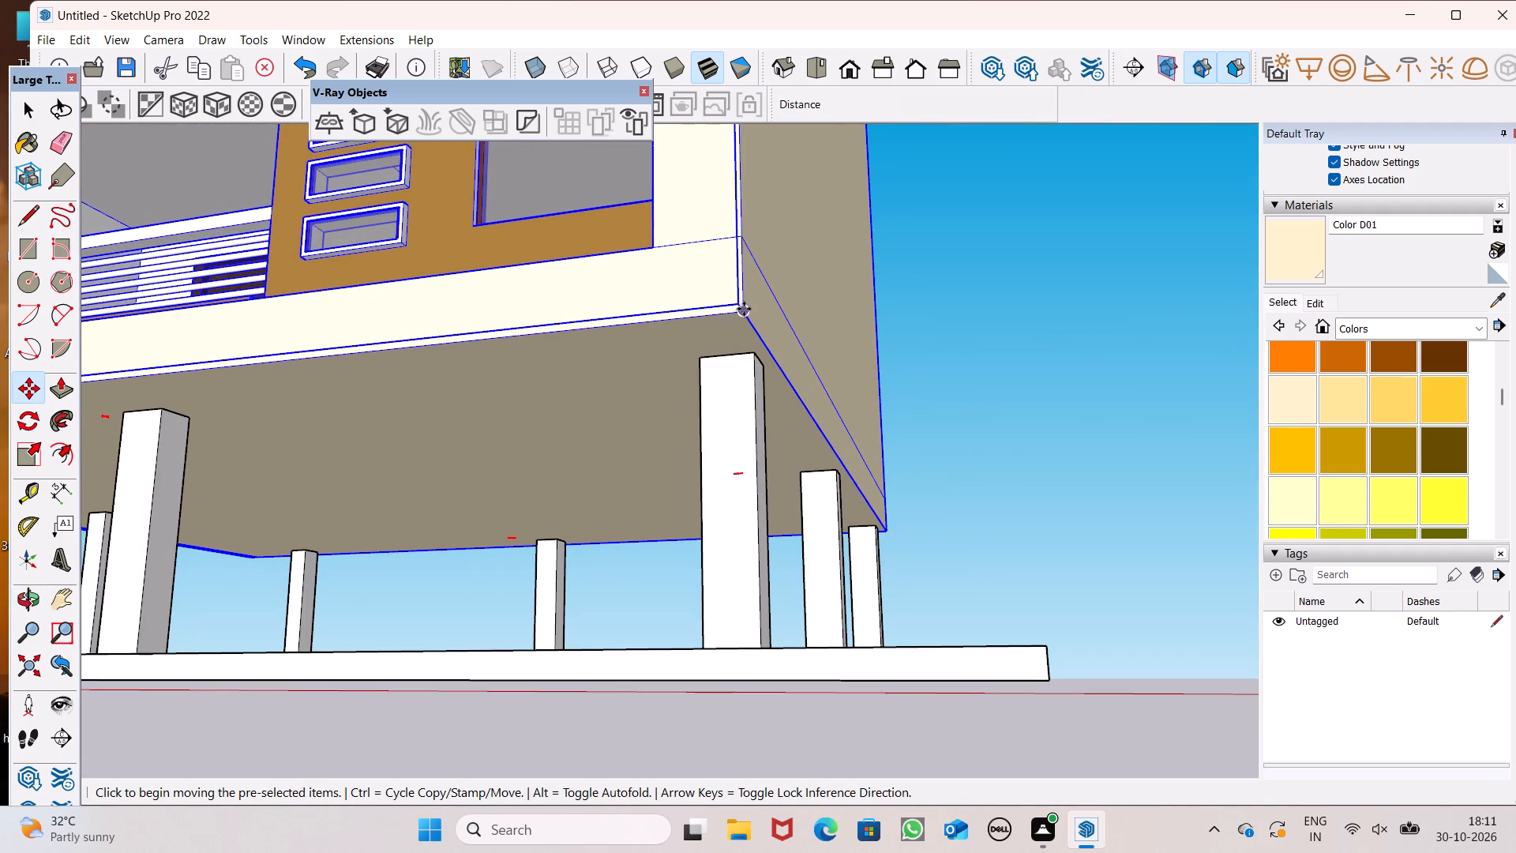
{"action": "left_click_drag", "start_coordinate": [745, 309], "coordinate": [789, 370]}
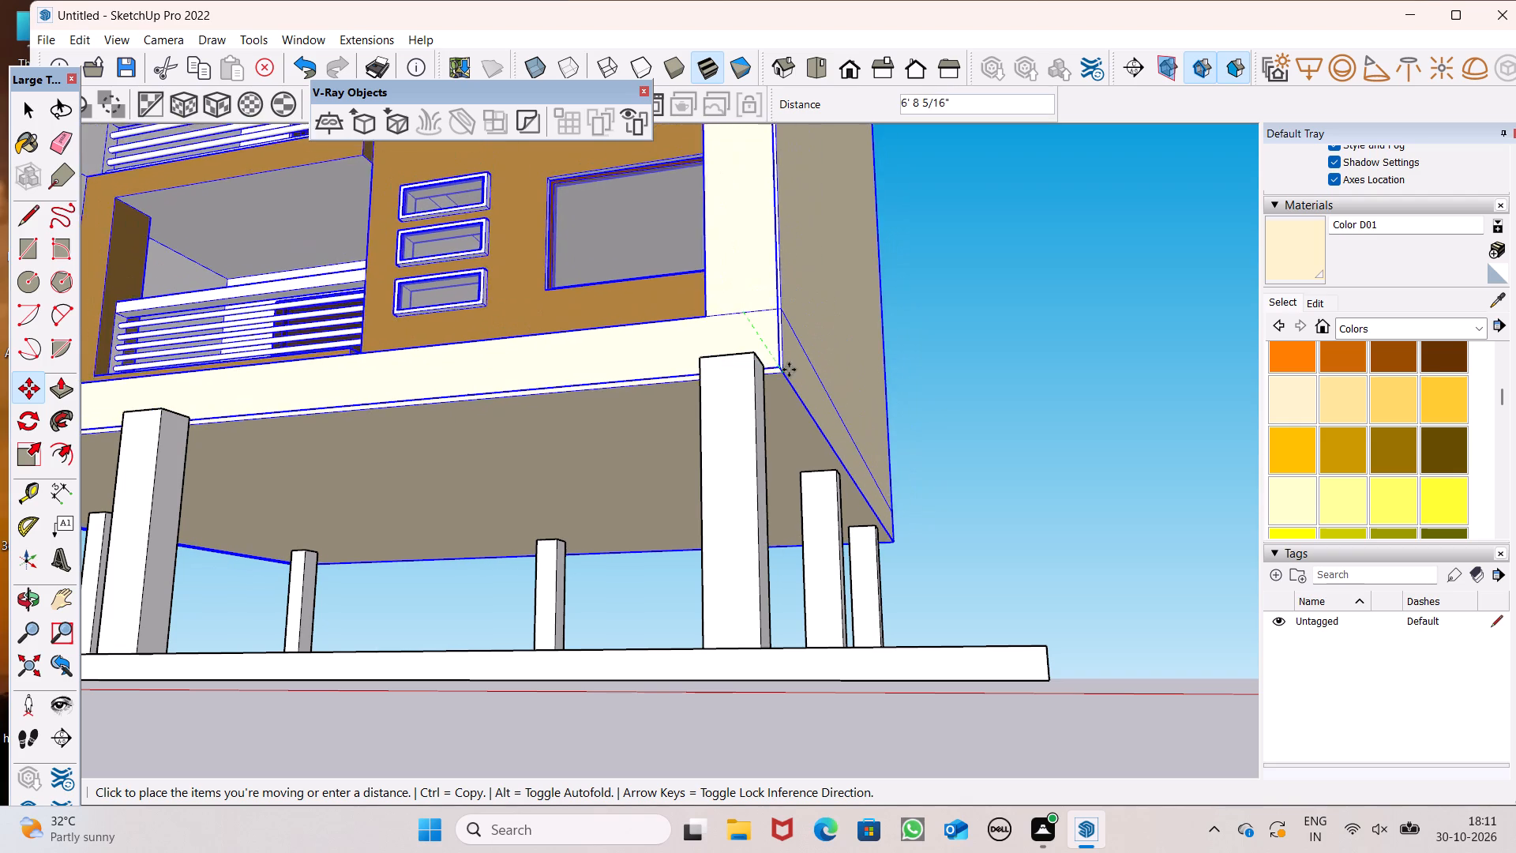
{"action": "left_click_drag", "start_coordinate": [789, 370], "coordinate": [752, 331]}
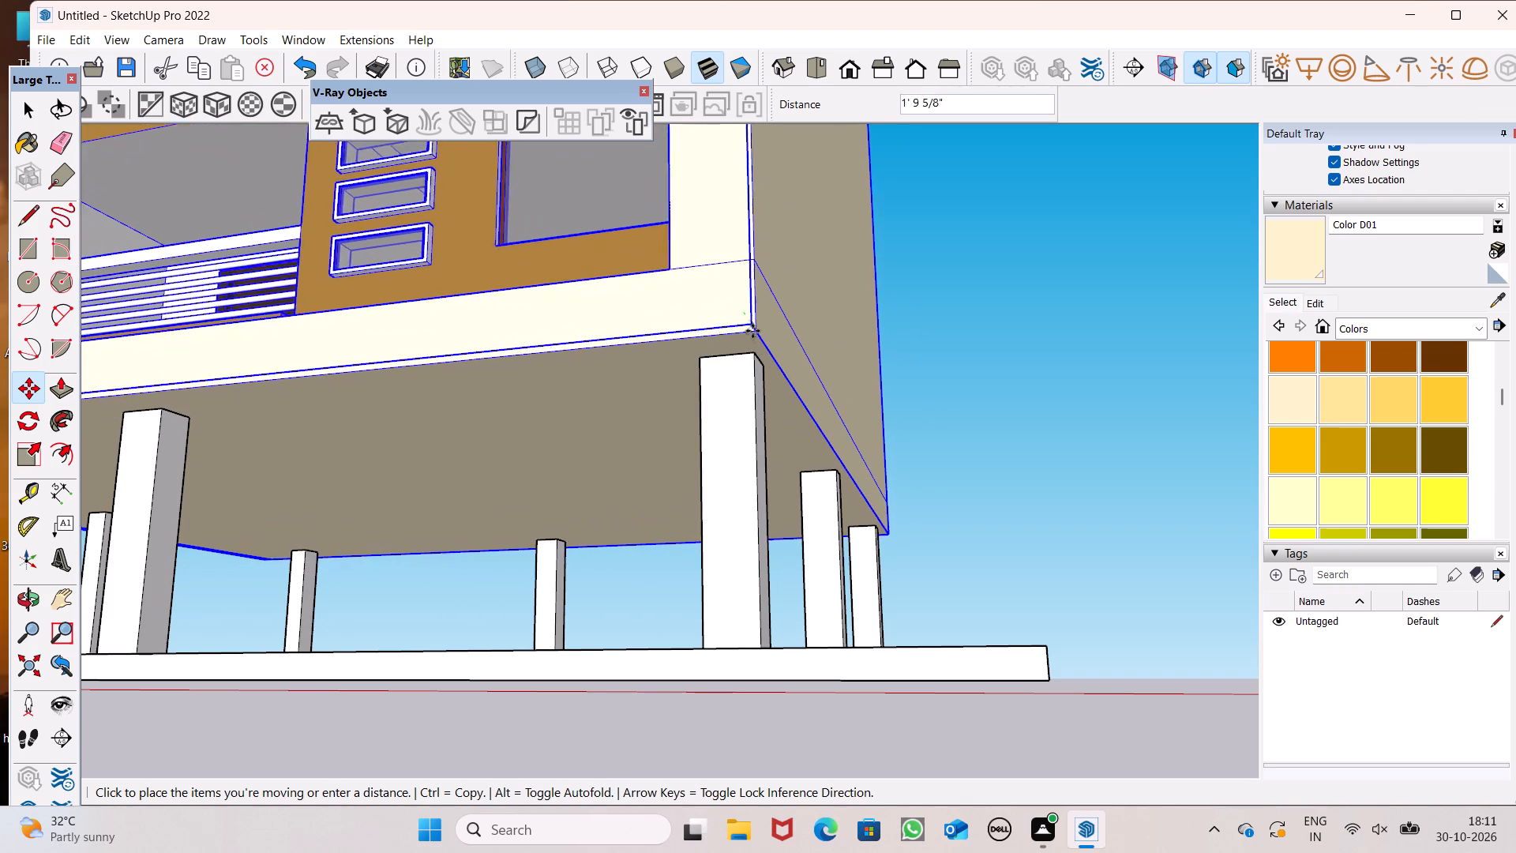
{"action": "left_click_drag", "start_coordinate": [752, 331], "coordinate": [752, 330]}
Examine the building's underside and how the dark front corner sits over its corner pillar.
{"action": "scroll", "coordinate": [752, 322], "scroll_direction": "down", "scroll_amount": 3}
{"action": "middle_click_drag", "start_coordinate": [872, 406], "coordinate": [771, 340]}
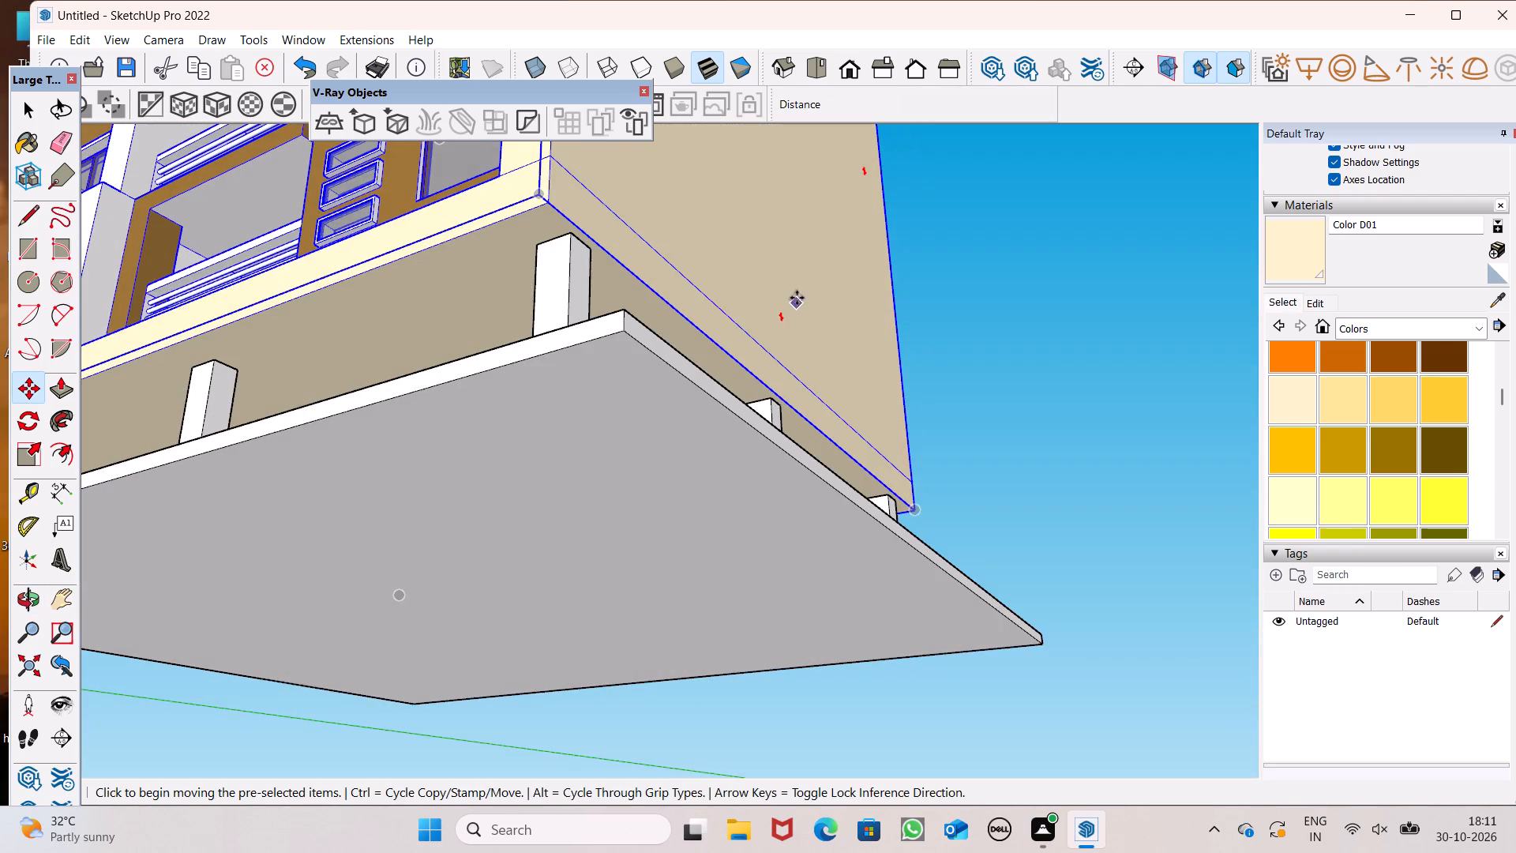
{"action": "scroll", "coordinate": [792, 297], "scroll_direction": "down", "scroll_amount": 3}
{"action": "middle_click_drag", "start_coordinate": [764, 250], "coordinate": [1285, 365]}
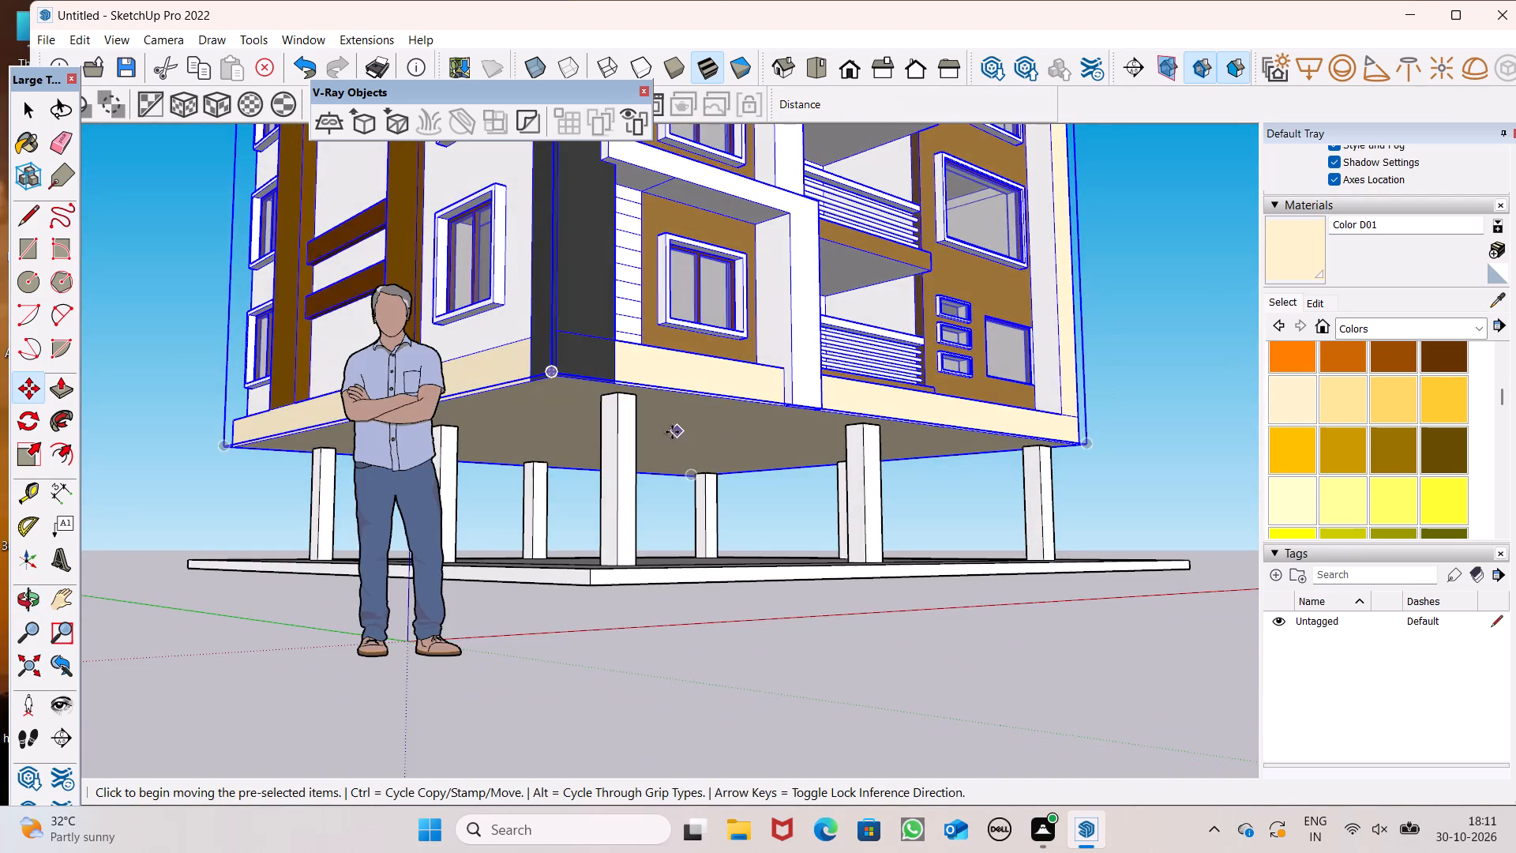
{"action": "scroll", "coordinate": [672, 432], "scroll_direction": "up", "scroll_amount": 7}
{"action": "scroll", "coordinate": [650, 400], "scroll_direction": "down", "scroll_amount": 4}
{"action": "scroll", "coordinate": [749, 400], "scroll_direction": "down", "scroll_amount": 3}
{"action": "middle_click_drag", "start_coordinate": [809, 405], "coordinate": [844, 501]}
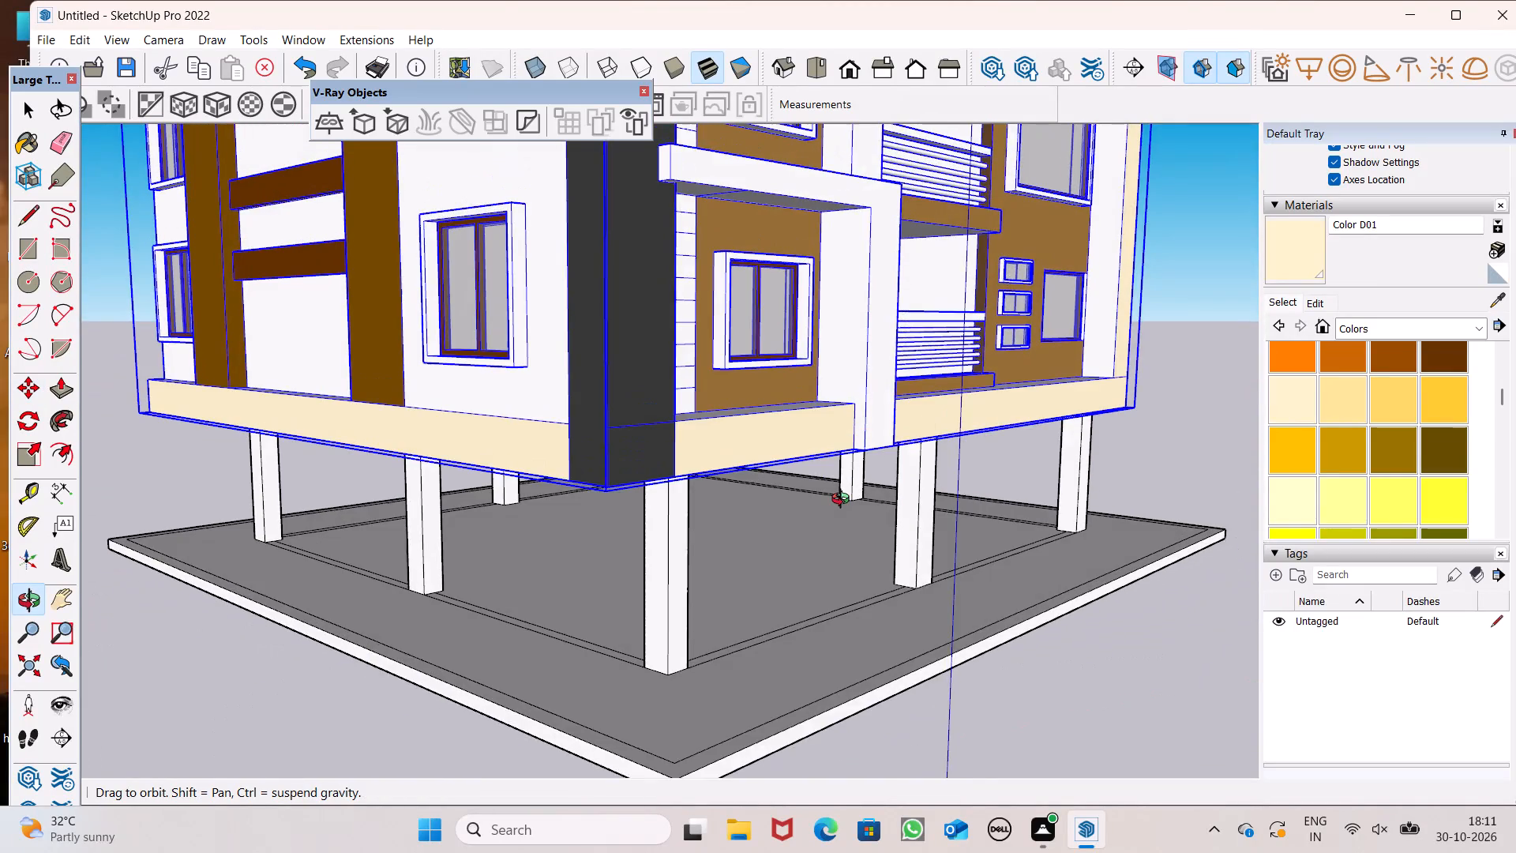
{"action": "middle_click_drag", "start_coordinate": [844, 501], "coordinate": [902, 419]}
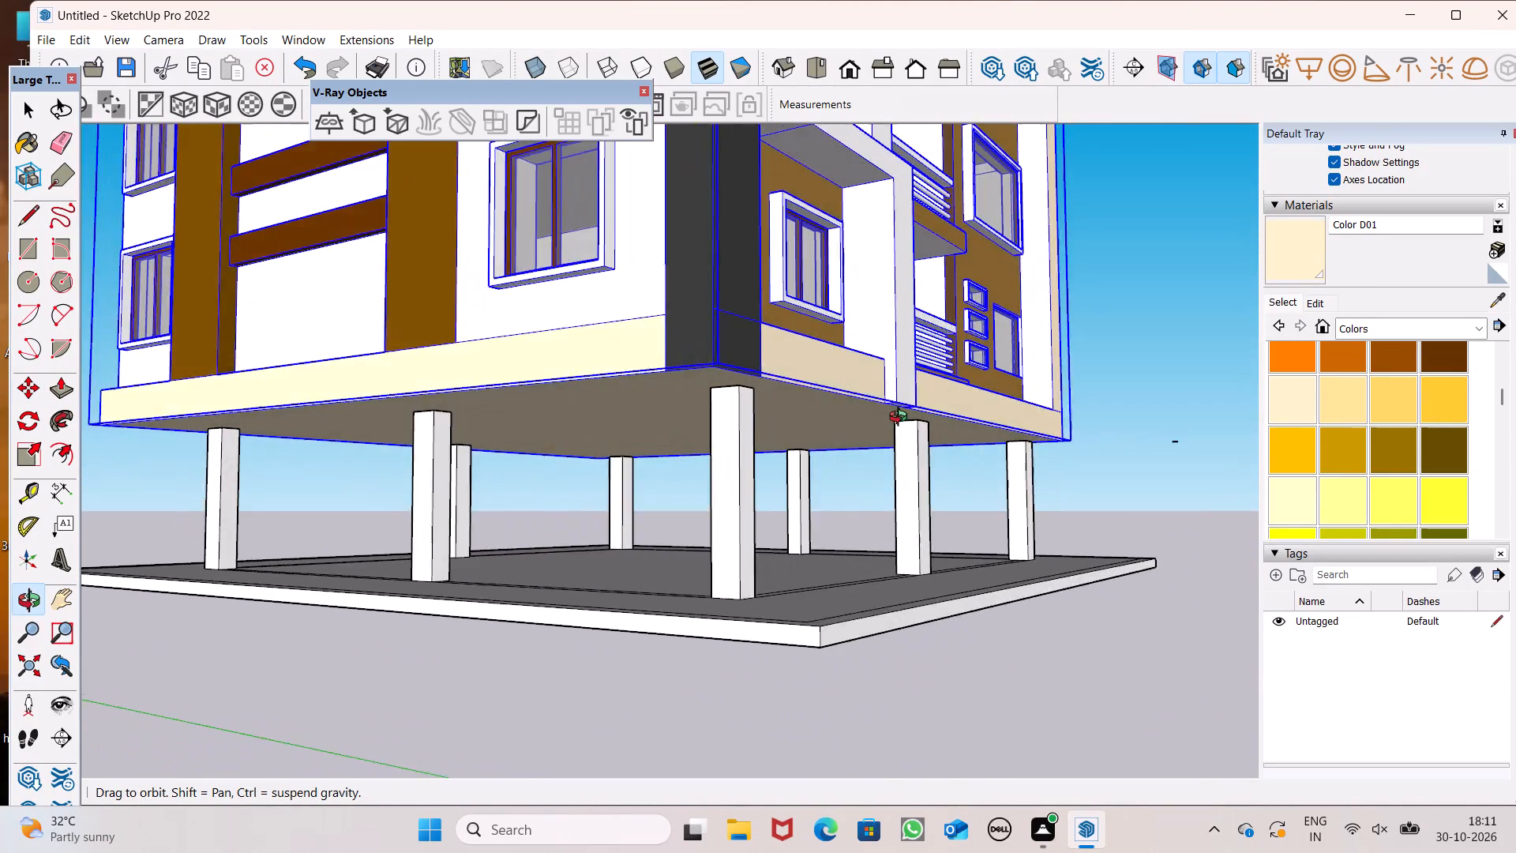
{"action": "middle_click_drag", "start_coordinate": [902, 419], "coordinate": [897, 417]}
{"action": "scroll", "coordinate": [797, 379], "scroll_direction": "up", "scroll_amount": 3}
{"action": "scroll", "coordinate": [745, 363], "scroll_direction": "down", "scroll_amount": 3}
{"action": "middle_click_drag", "start_coordinate": [708, 420], "coordinate": [752, 396]}
{"action": "scroll", "coordinate": [723, 323], "scroll_direction": "up", "scroll_amount": 3}
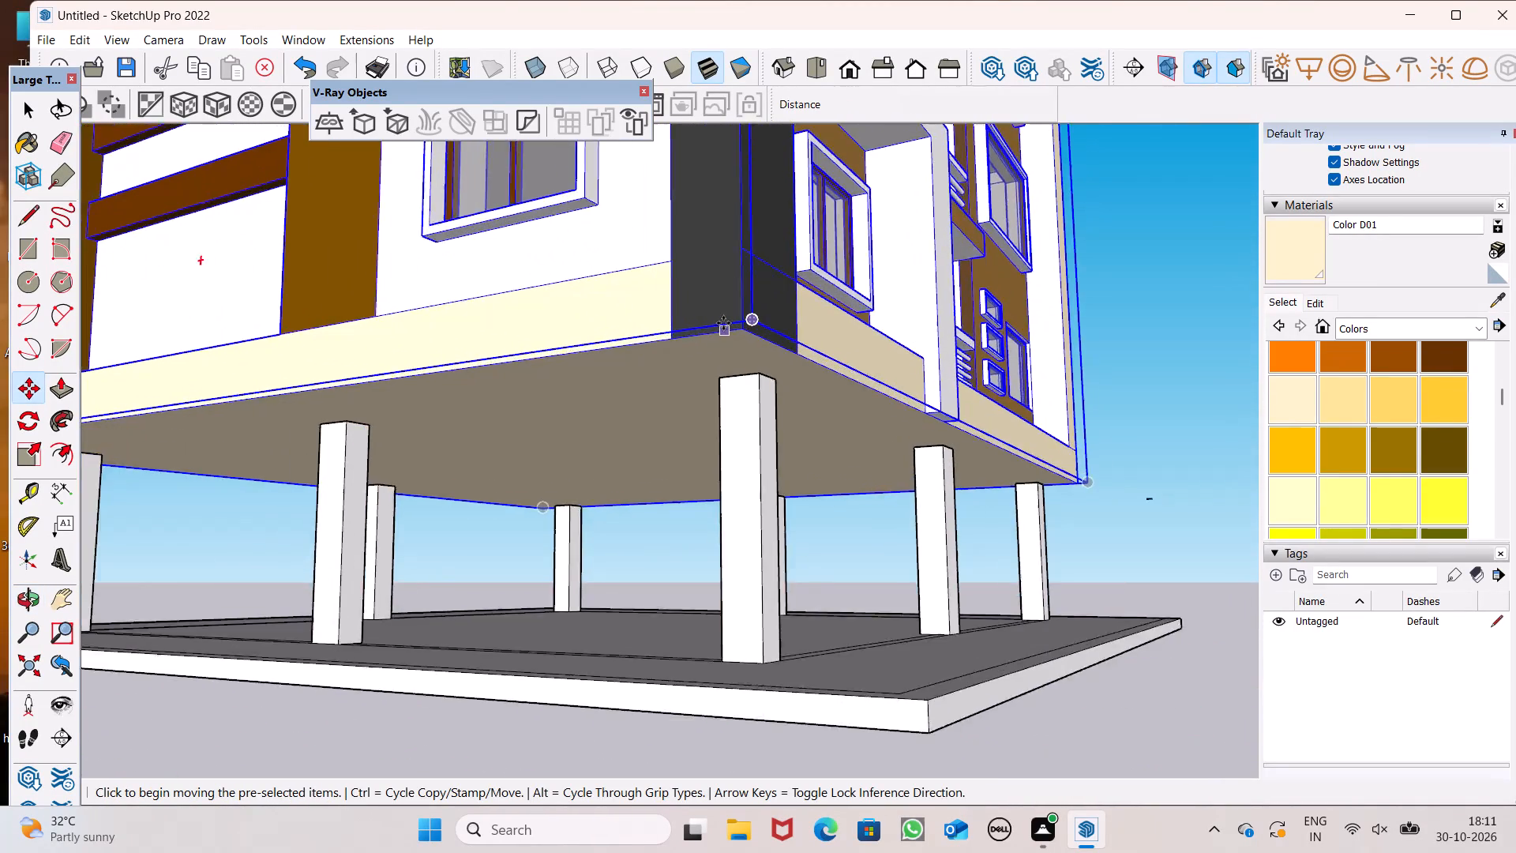
{"action": "scroll", "coordinate": [723, 323], "scroll_direction": "up", "scroll_amount": 3}
{"action": "middle_click_drag", "start_coordinate": [746, 350], "coordinate": [725, 412]}
{"action": "scroll", "coordinate": [745, 381], "scroll_direction": "up", "scroll_amount": 8}
{"action": "scroll", "coordinate": [802, 337], "scroll_direction": "up", "scroll_amount": 1}
{"action": "middle_click_drag", "start_coordinate": [802, 337], "coordinate": [850, 416]}
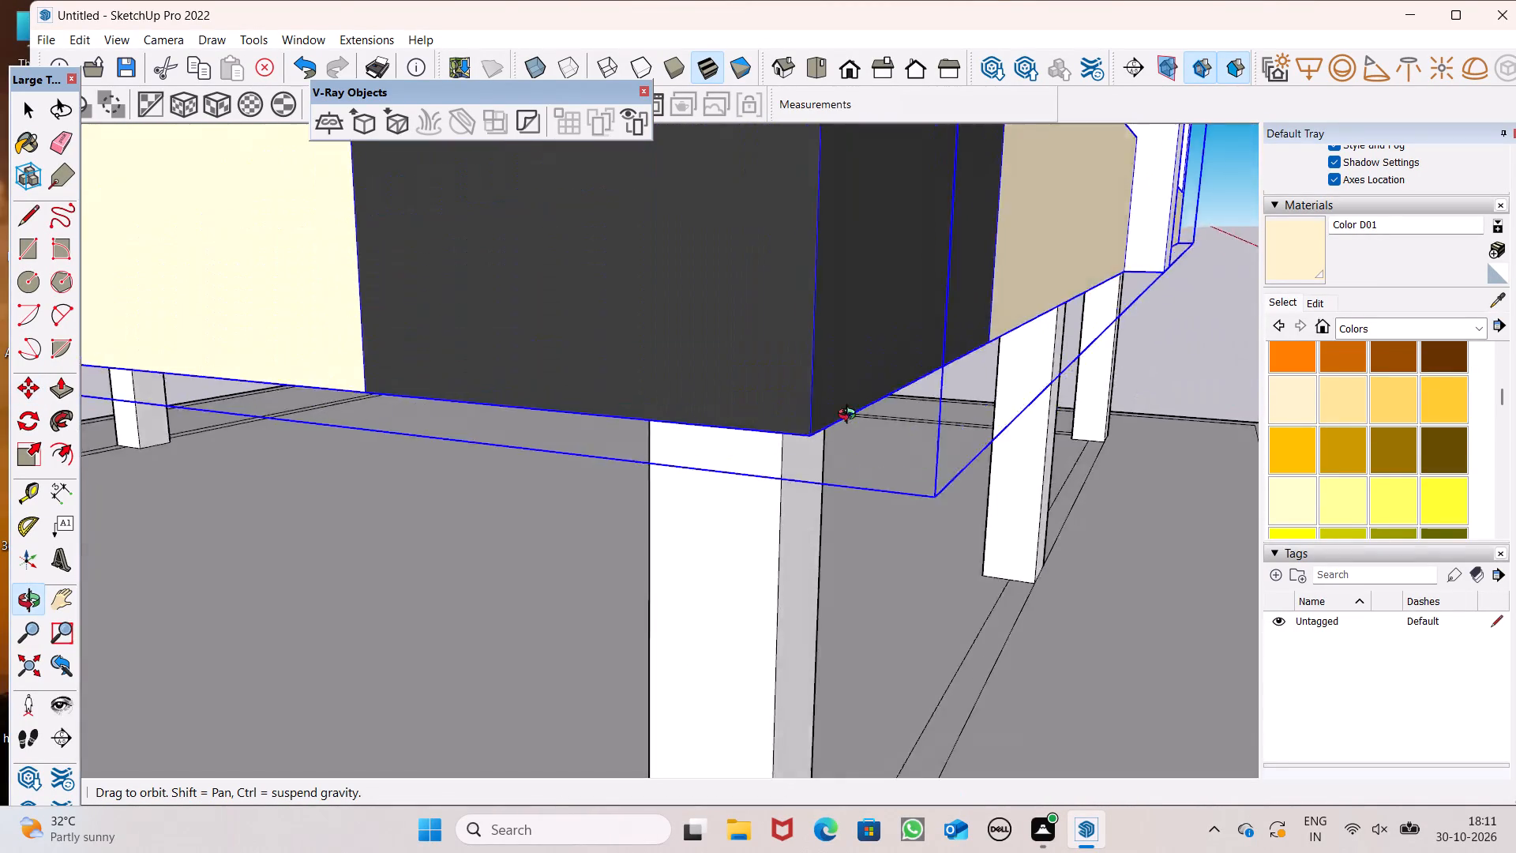
{"action": "middle_click_drag", "start_coordinate": [850, 416], "coordinate": [959, 345]}
{"action": "scroll", "coordinate": [754, 319], "scroll_direction": "up", "scroll_amount": 17}
{"action": "middle_click_drag", "start_coordinate": [777, 308], "coordinate": [785, 373]}
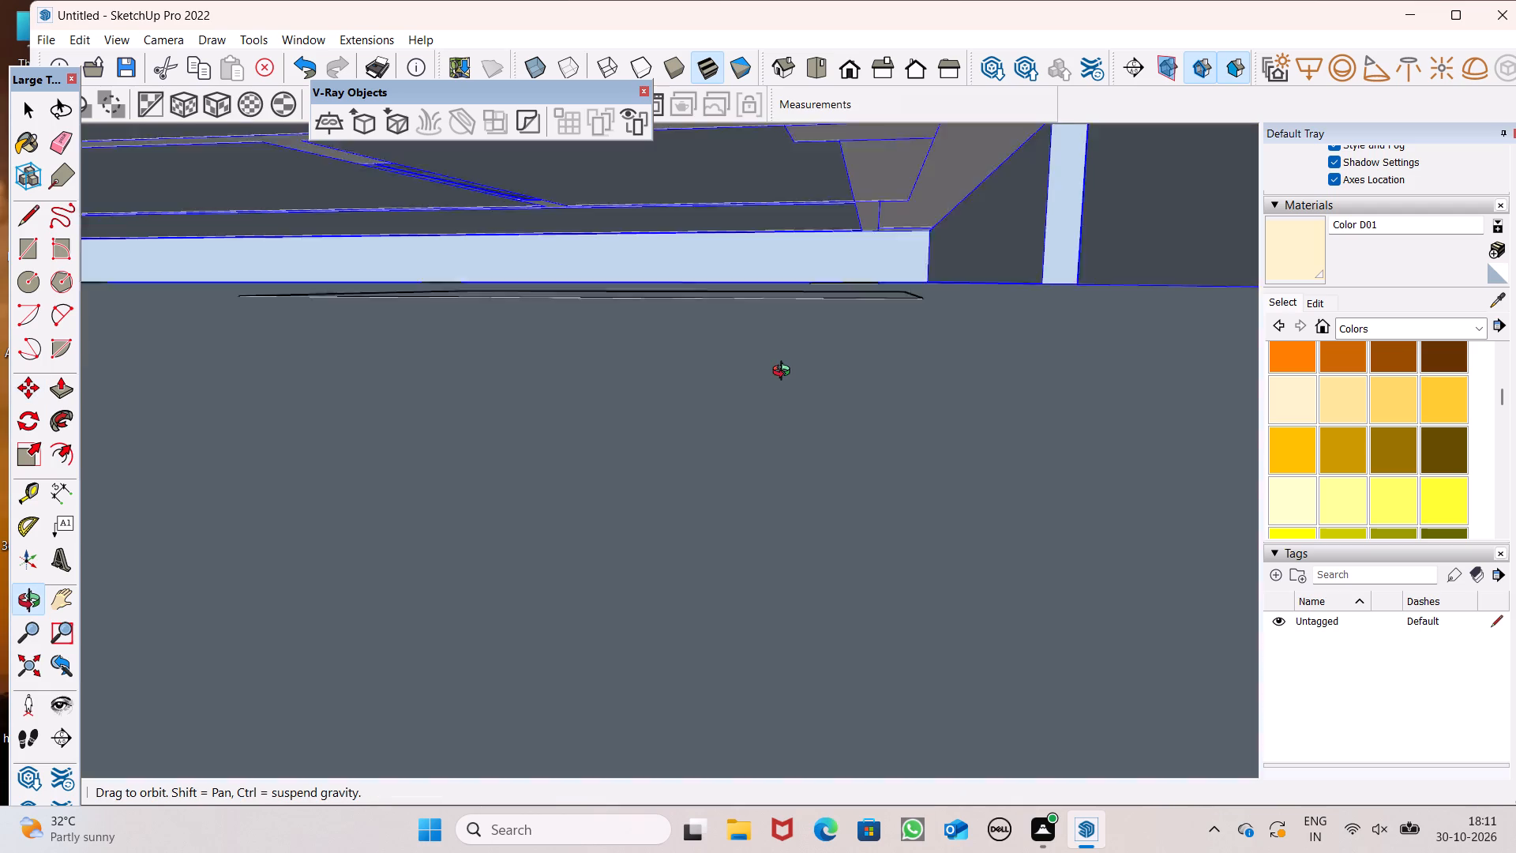
{"action": "middle_click_drag", "start_coordinate": [785, 373], "coordinate": [751, 301]}
{"action": "scroll", "coordinate": [692, 285], "scroll_direction": "down", "scroll_amount": 16}
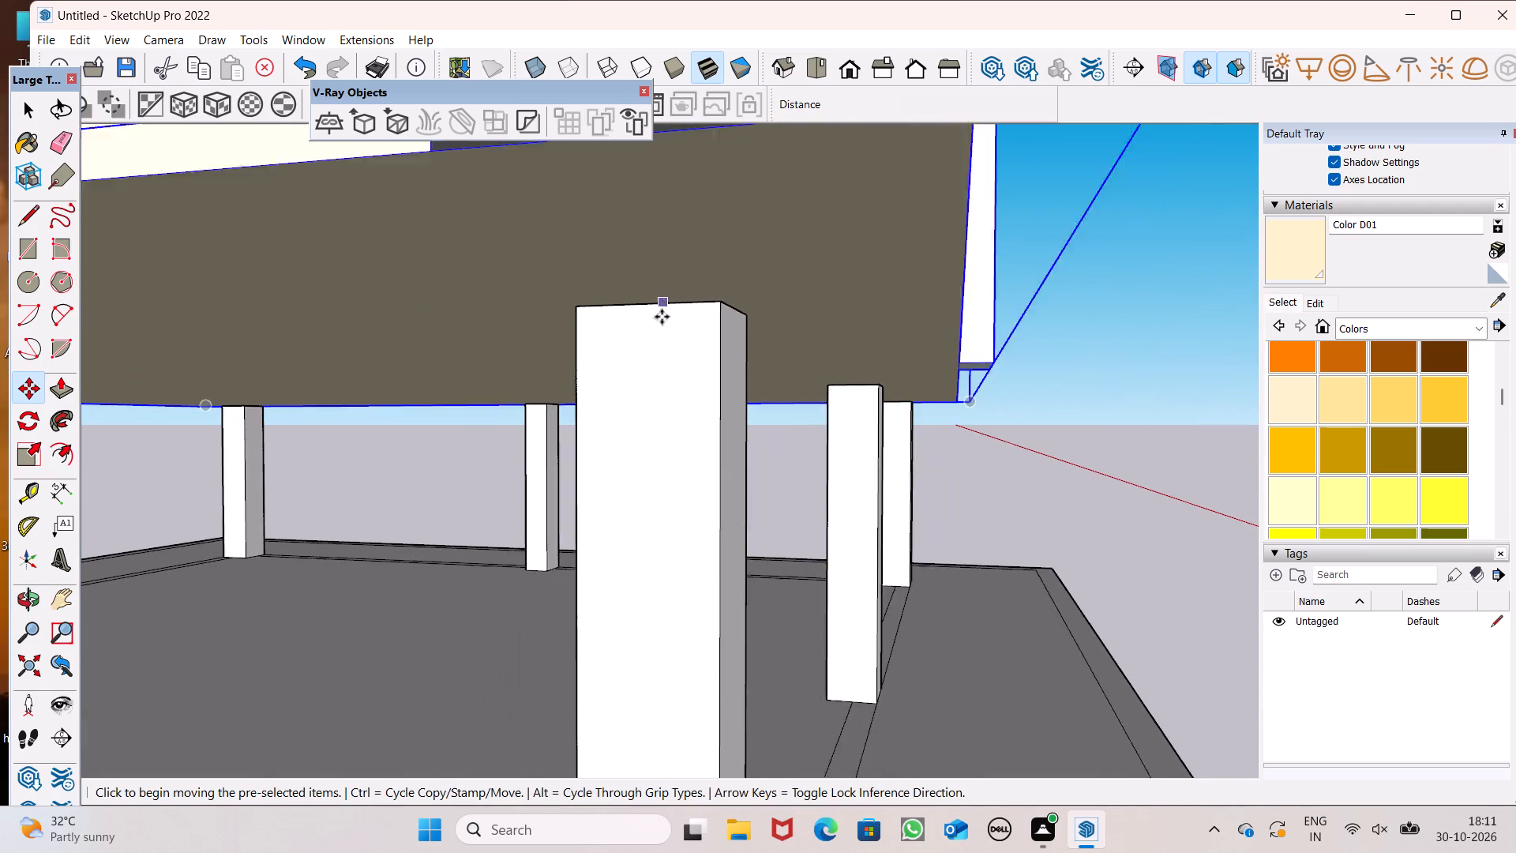
{"action": "scroll", "coordinate": [662, 317], "scroll_direction": "down", "scroll_amount": 15}
{"action": "middle_click_drag", "start_coordinate": [660, 356], "coordinate": [655, 434]}
{"action": "scroll", "coordinate": [647, 299], "scroll_direction": "down", "scroll_amount": 4}
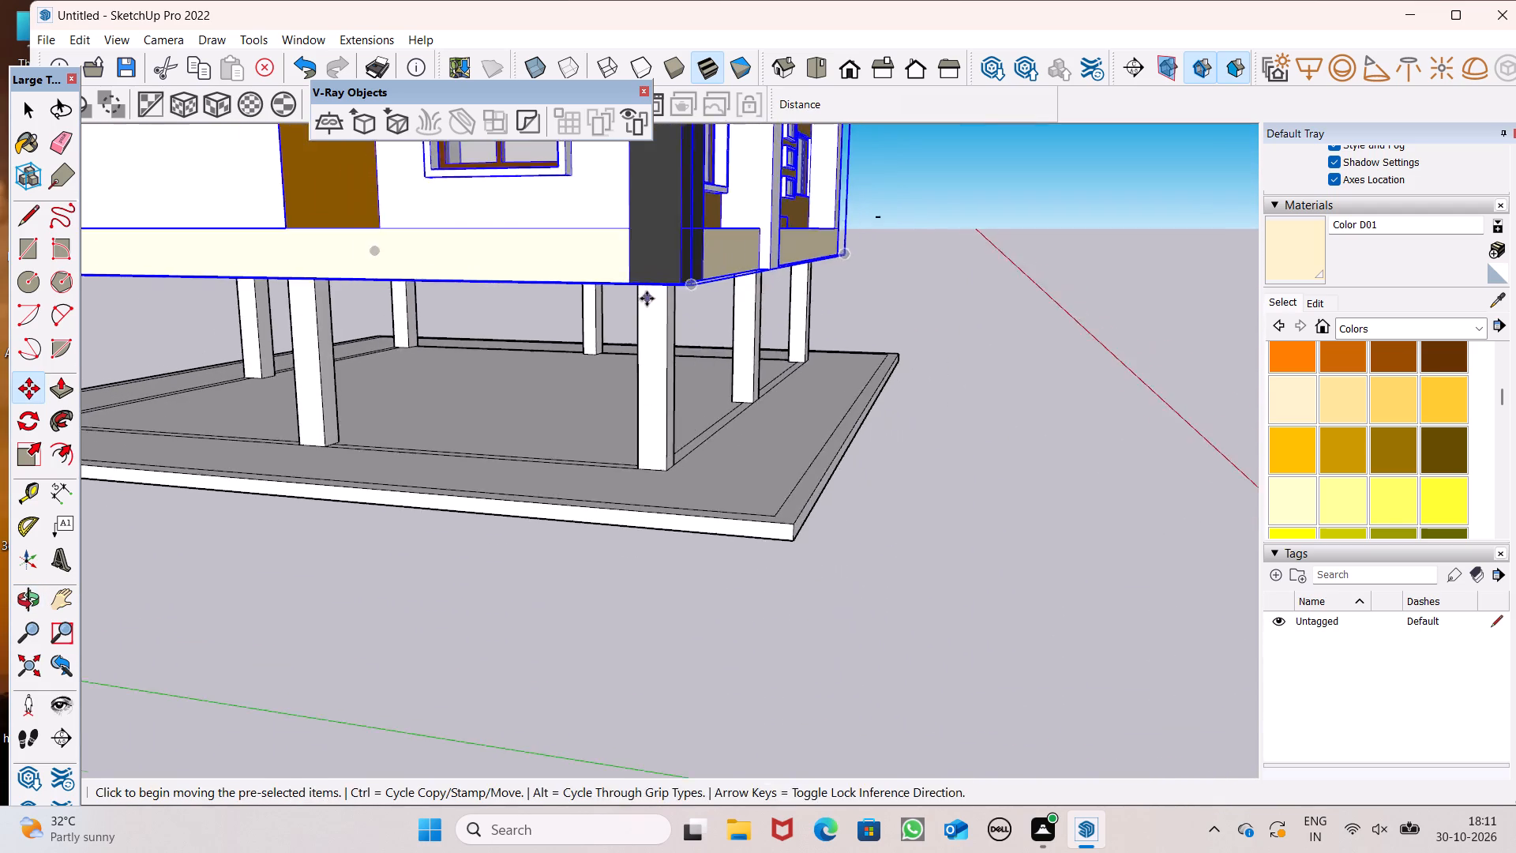
{"action": "scroll", "coordinate": [647, 299], "scroll_direction": "down", "scroll_amount": 1}
{"action": "middle_click_drag", "start_coordinate": [682, 351], "coordinate": [588, 305]}
{"action": "scroll", "coordinate": [588, 305], "scroll_direction": "up", "scroll_amount": 1}
{"action": "scroll", "coordinate": [589, 305], "scroll_direction": "down", "scroll_amount": 7}
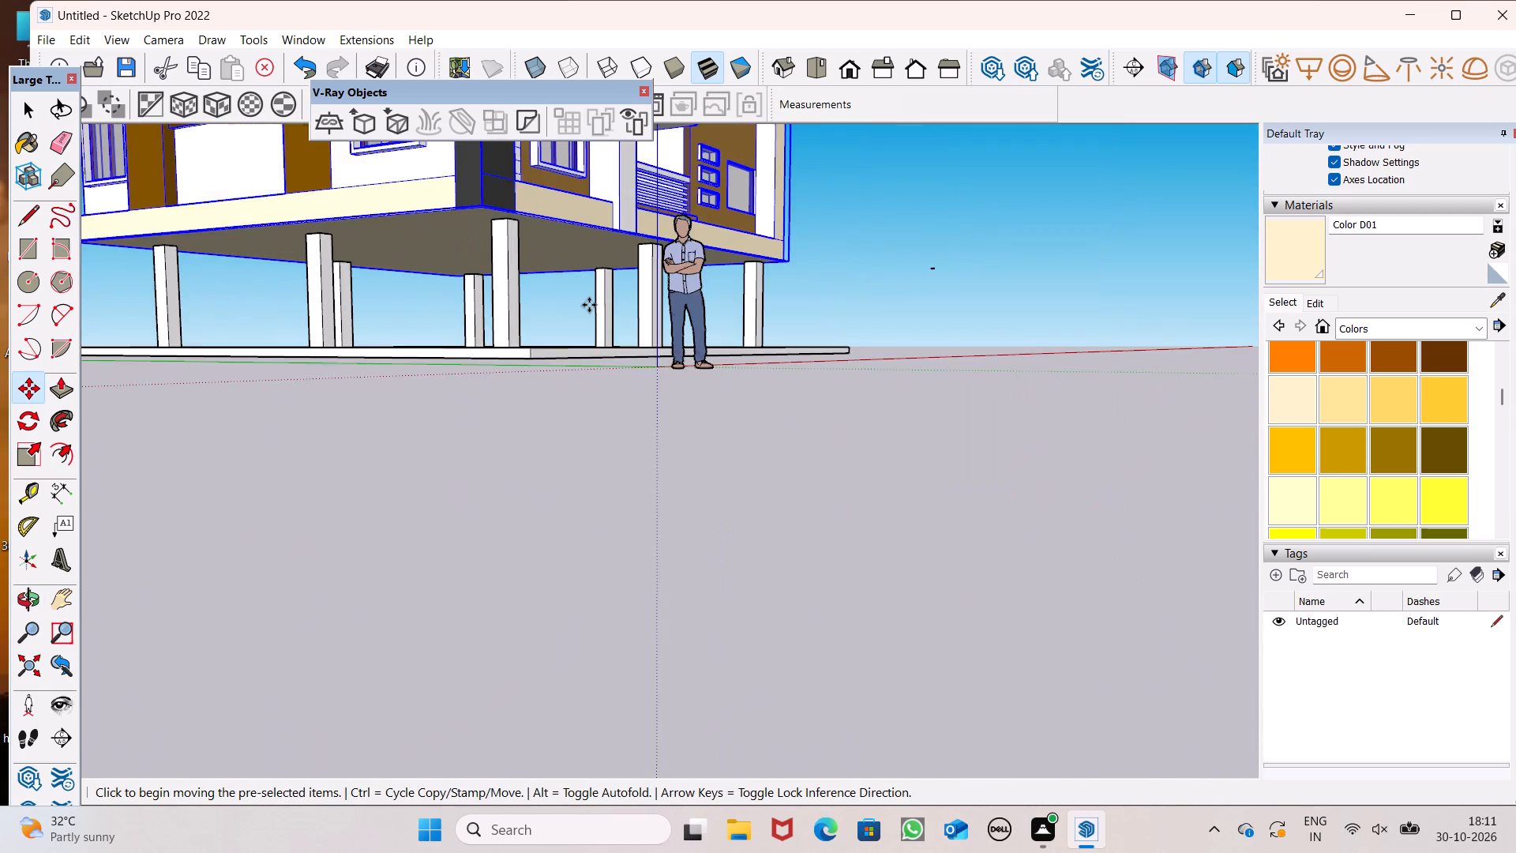
Move the building about 2' 1 1/4" along the red axis from its dark front bottom corner toward the corner pillar.
{"action": "scroll", "coordinate": [589, 305], "scroll_direction": "down", "scroll_amount": 3}
{"action": "middle_click_drag", "start_coordinate": [591, 314], "coordinate": [475, 424]}
{"action": "scroll", "coordinate": [477, 424], "scroll_direction": "up", "scroll_amount": 9}
{"action": "scroll", "coordinate": [504, 246], "scroll_direction": "down", "scroll_amount": 6}
{"action": "middle_click_drag", "start_coordinate": [535, 252], "coordinate": [441, 176]}
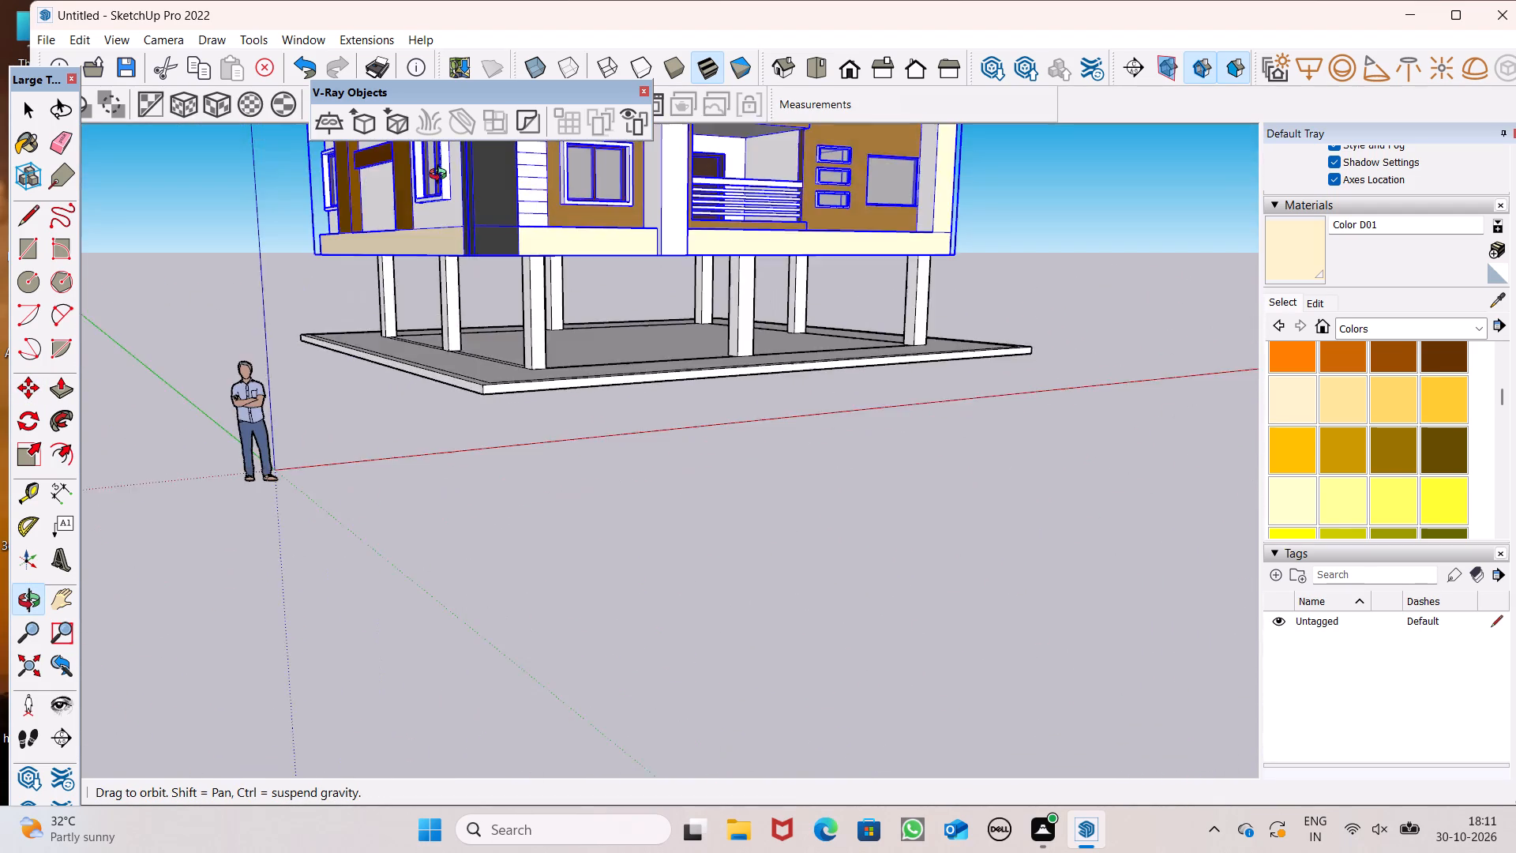
{"action": "middle_click_drag", "start_coordinate": [441, 176], "coordinate": [323, 82]}
{"action": "scroll", "coordinate": [371, 119], "scroll_direction": "up", "scroll_amount": 7}
{"action": "scroll", "coordinate": [614, 278], "scroll_direction": "up", "scroll_amount": 7}
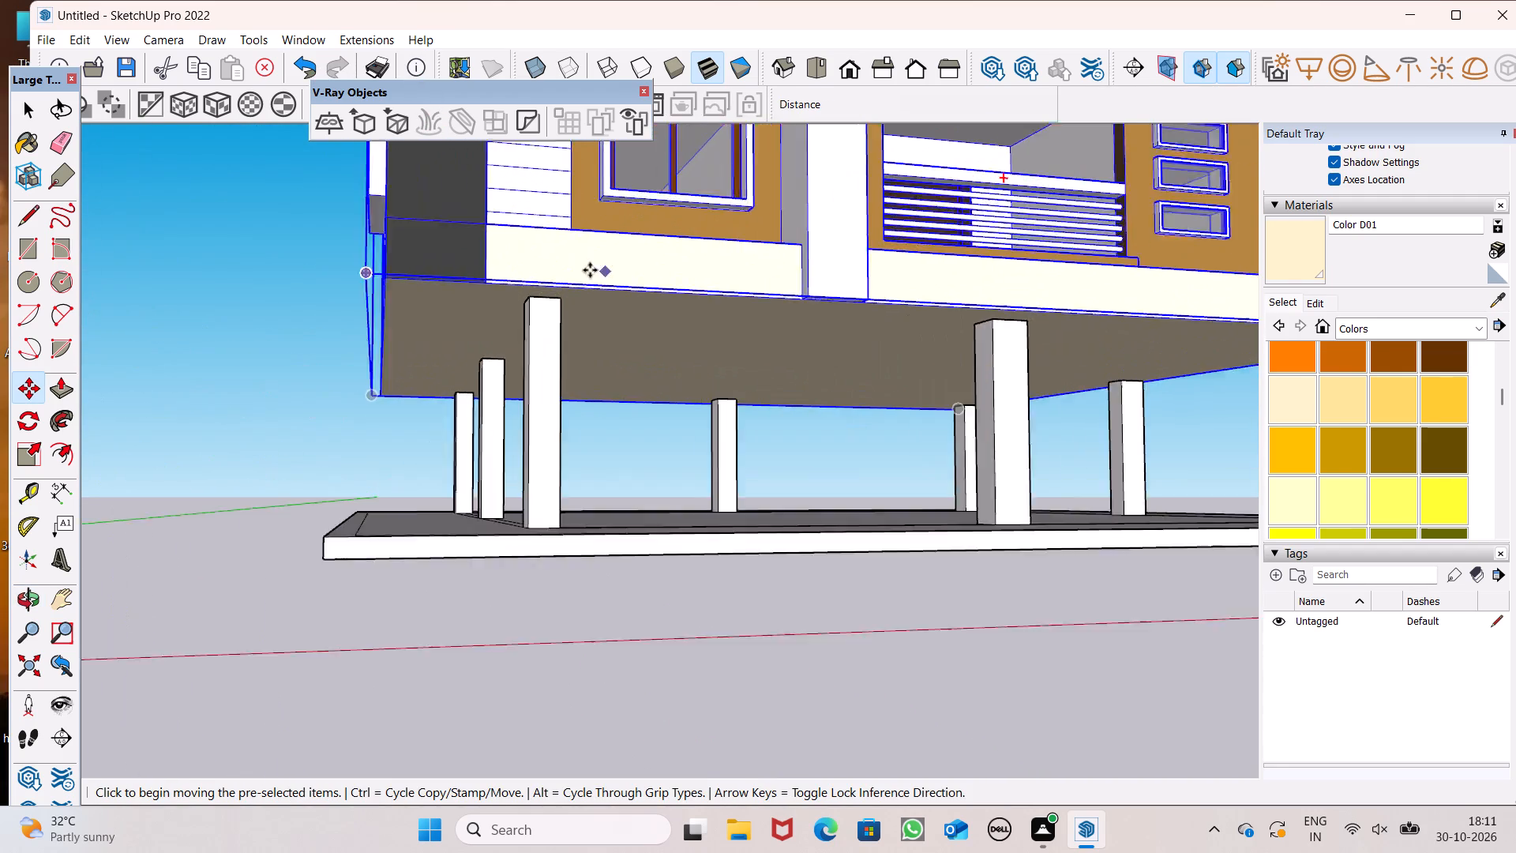
{"action": "scroll", "coordinate": [400, 250], "scroll_direction": "down", "scroll_amount": 6}
{"action": "middle_click_drag", "start_coordinate": [389, 251], "coordinate": [343, 257]}
{"action": "left_click_drag", "start_coordinate": [319, 275], "coordinate": [324, 276]}
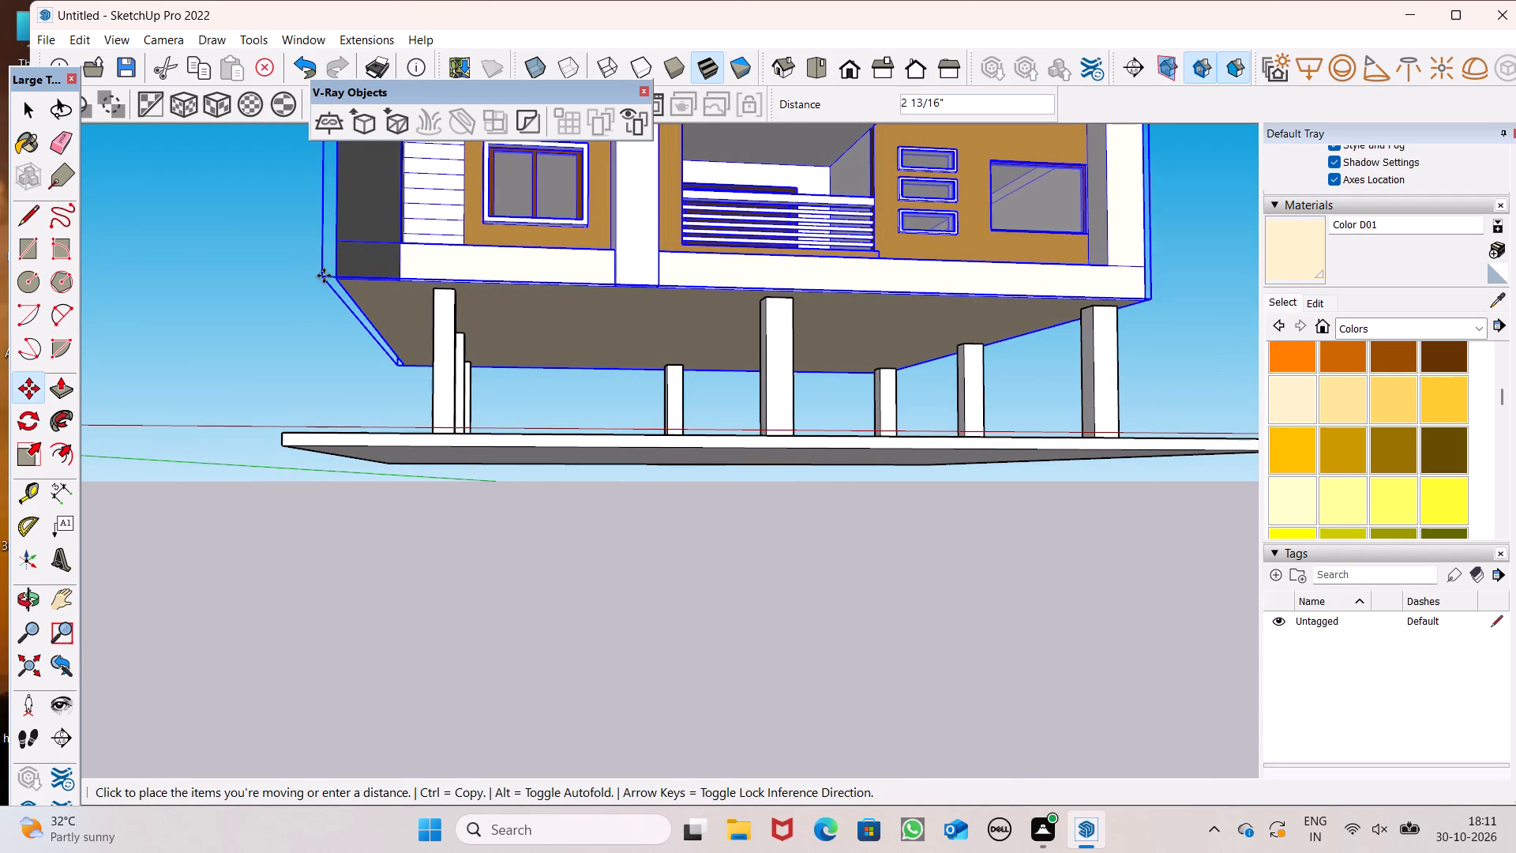
{"action": "left_click_drag", "start_coordinate": [324, 276], "coordinate": [355, 280]}
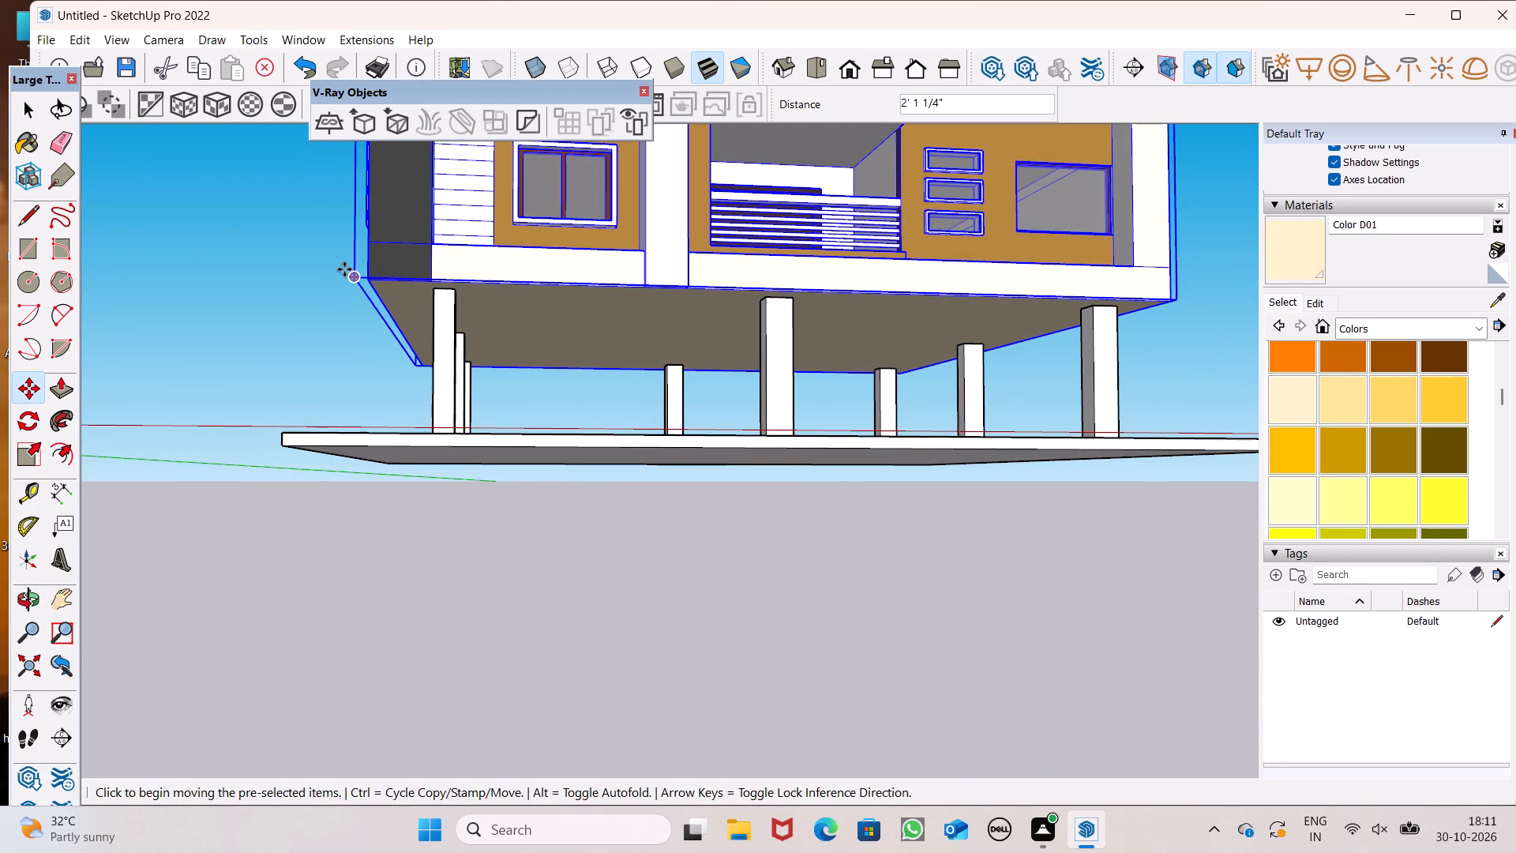
Deselect the building and examine how it sits over the pillars and base slab from the dark corner, window side and plain cream side.
{"action": "scroll", "coordinate": [294, 223], "scroll_direction": "down", "scroll_amount": 5}
{"action": "middle_click_drag", "start_coordinate": [337, 274], "coordinate": [669, 497]}
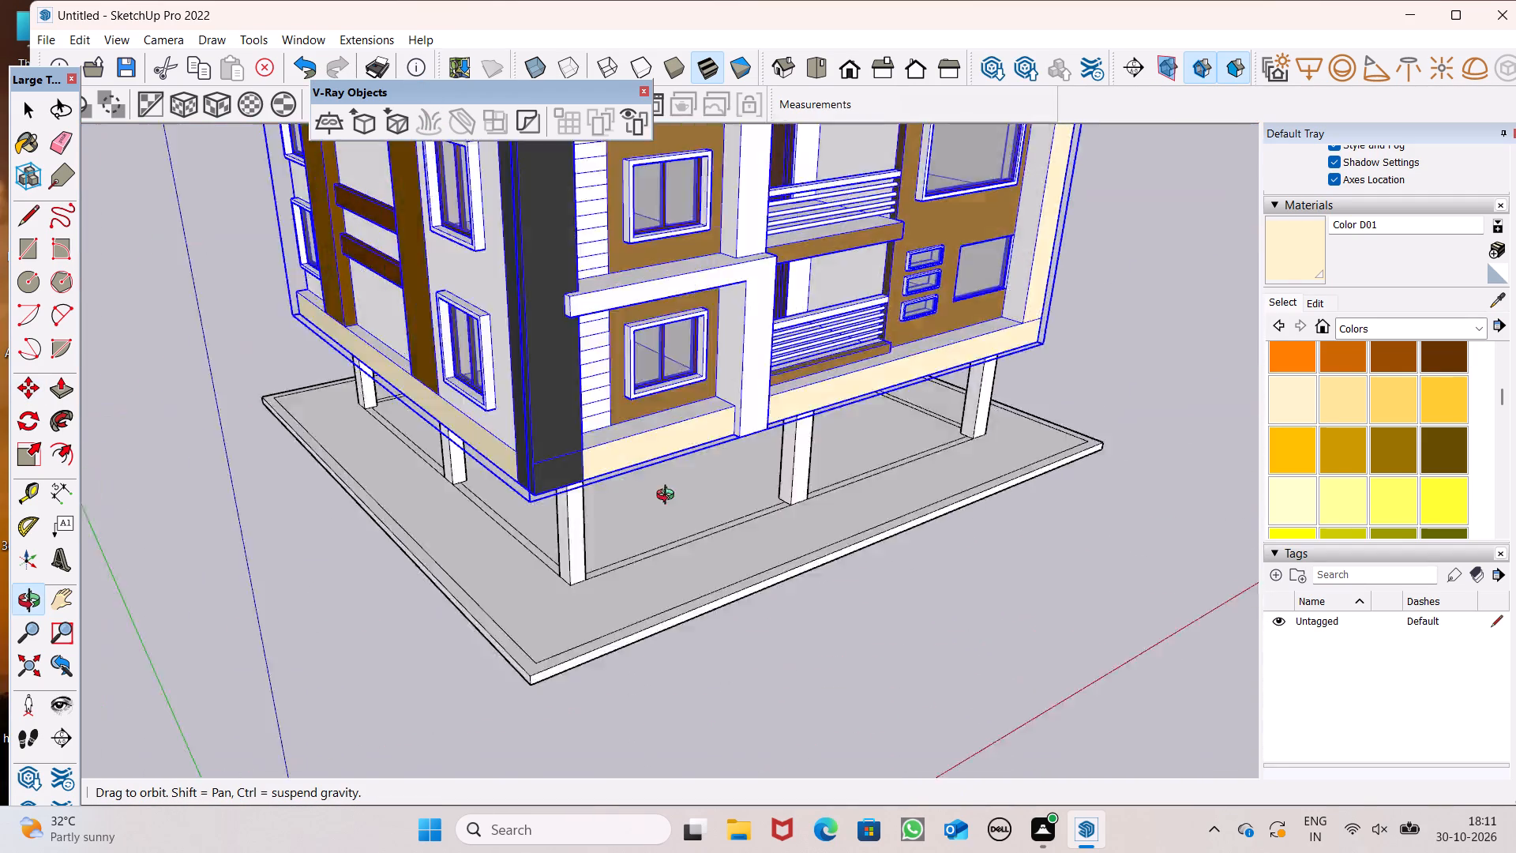
{"action": "middle_click_drag", "start_coordinate": [669, 497], "coordinate": [698, 393]}
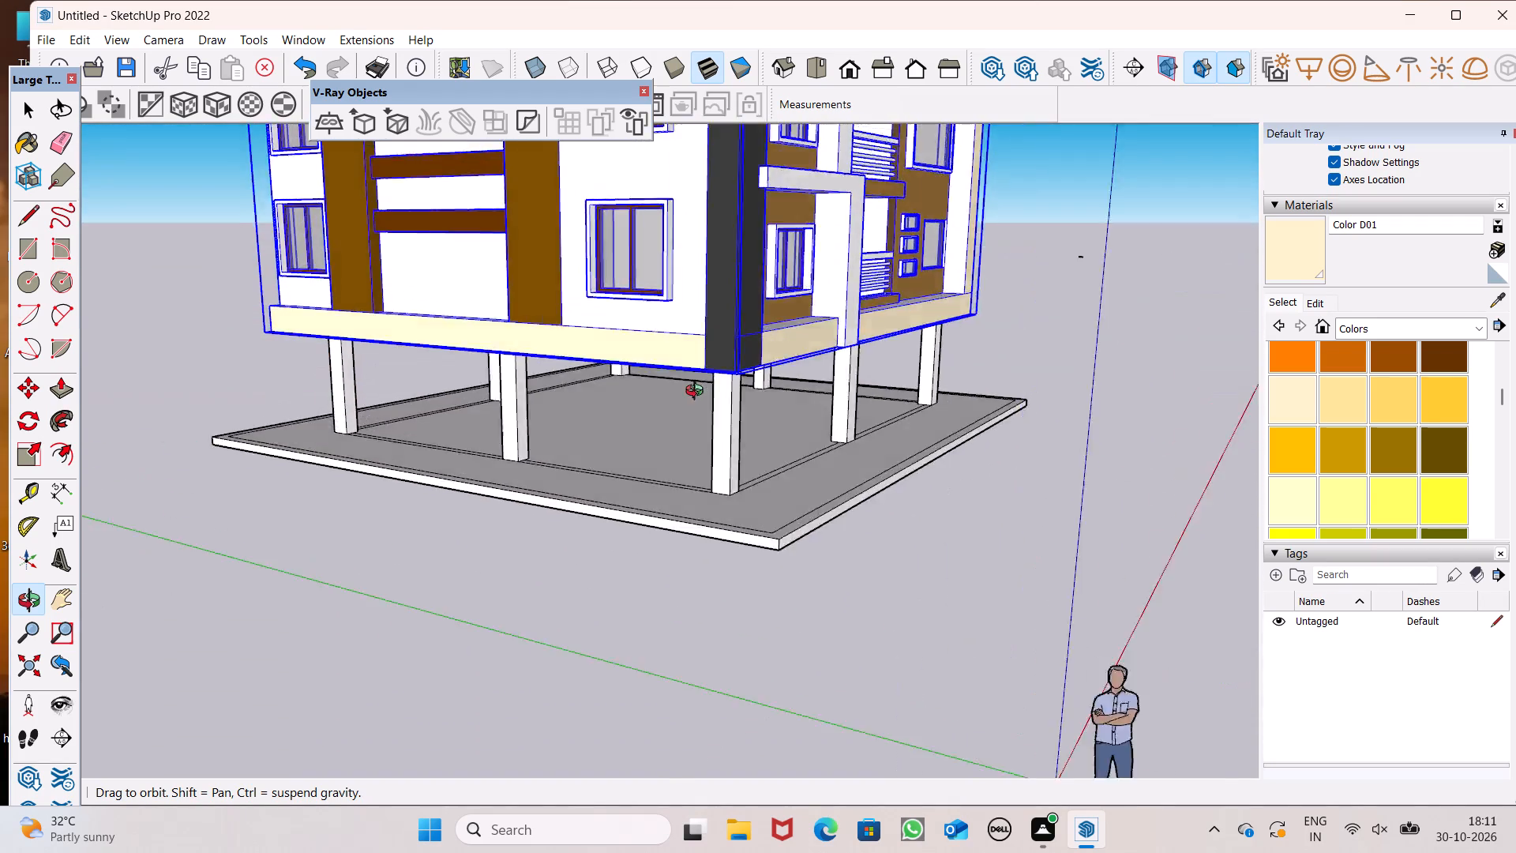
{"action": "middle_click_drag", "start_coordinate": [698, 393], "coordinate": [884, 479]}
{"action": "key", "text": "space"}
{"action": "left_click", "coordinate": [670, 662]}
{"action": "scroll", "coordinate": [656, 583], "scroll_direction": "down", "scroll_amount": 3}
{"action": "middle_click_drag", "start_coordinate": [718, 578], "coordinate": [697, 485]}
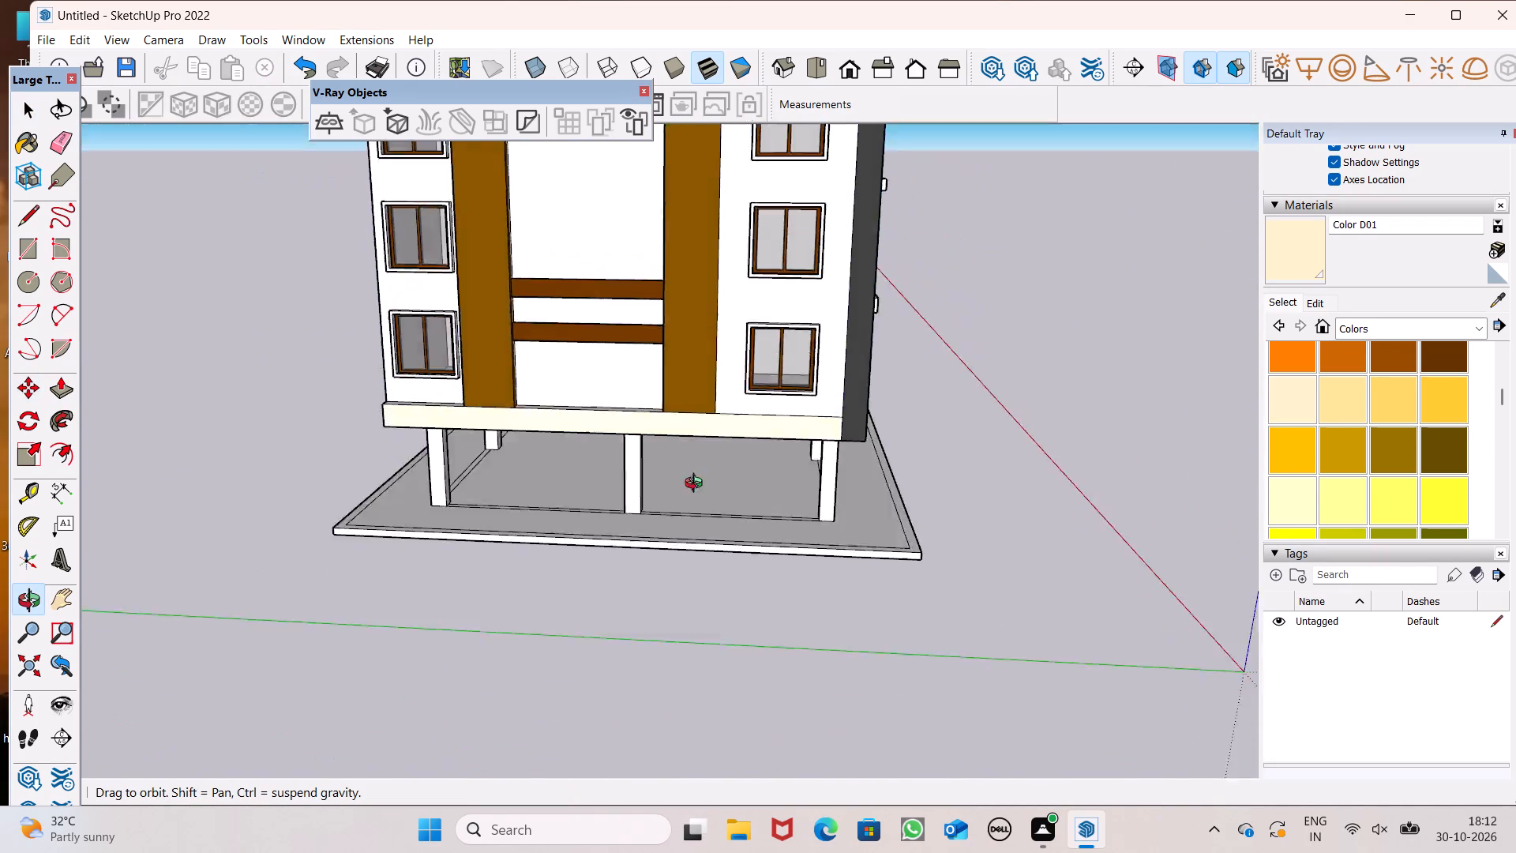
{"action": "middle_click_drag", "start_coordinate": [697, 485], "coordinate": [1085, 479]}
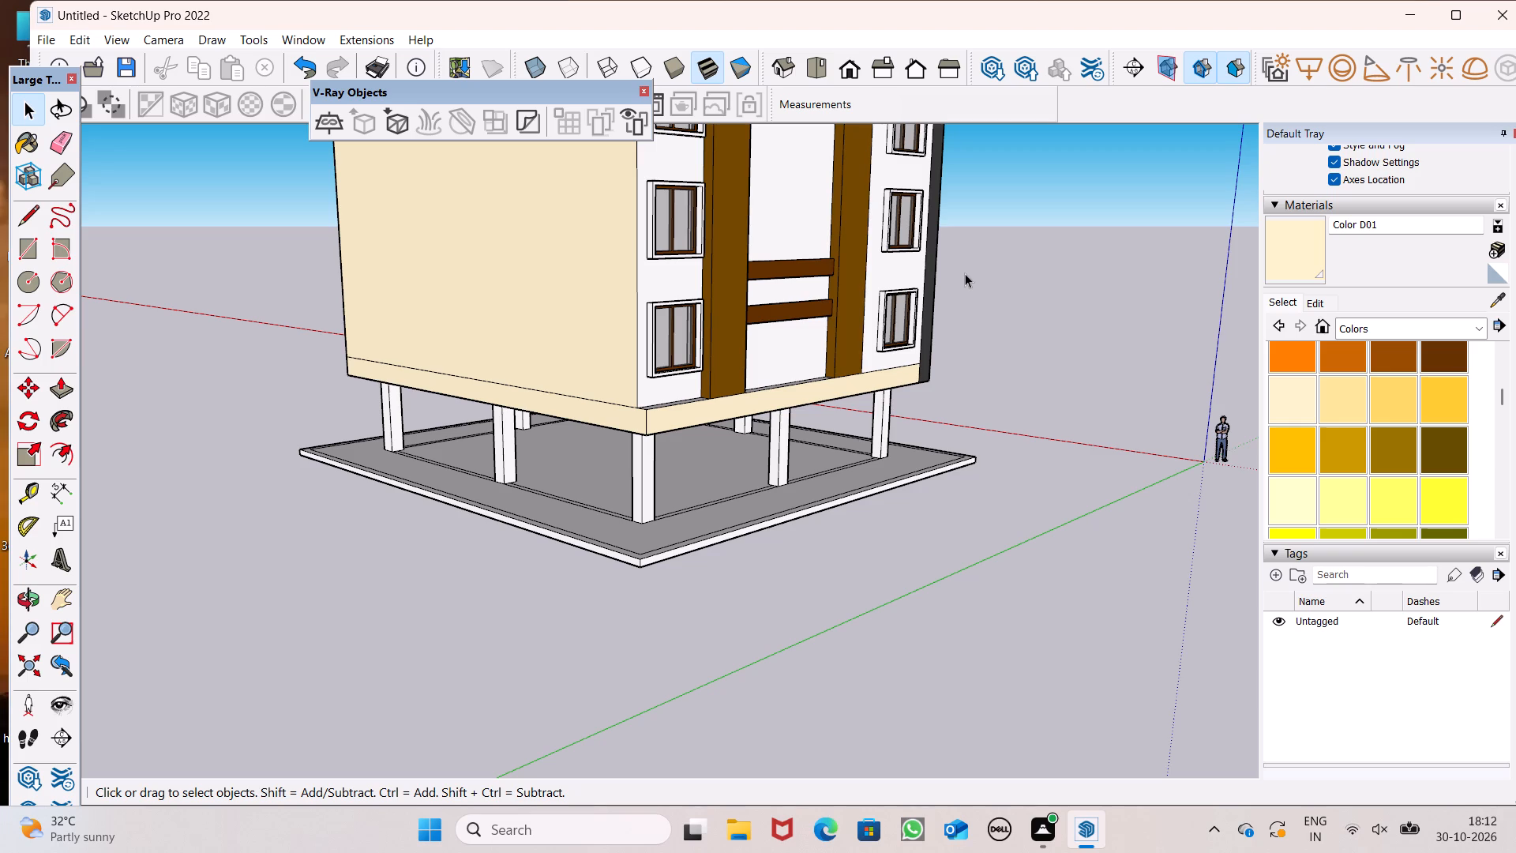
{"action": "scroll", "coordinate": [711, 302], "scroll_direction": "down", "scroll_amount": 4}
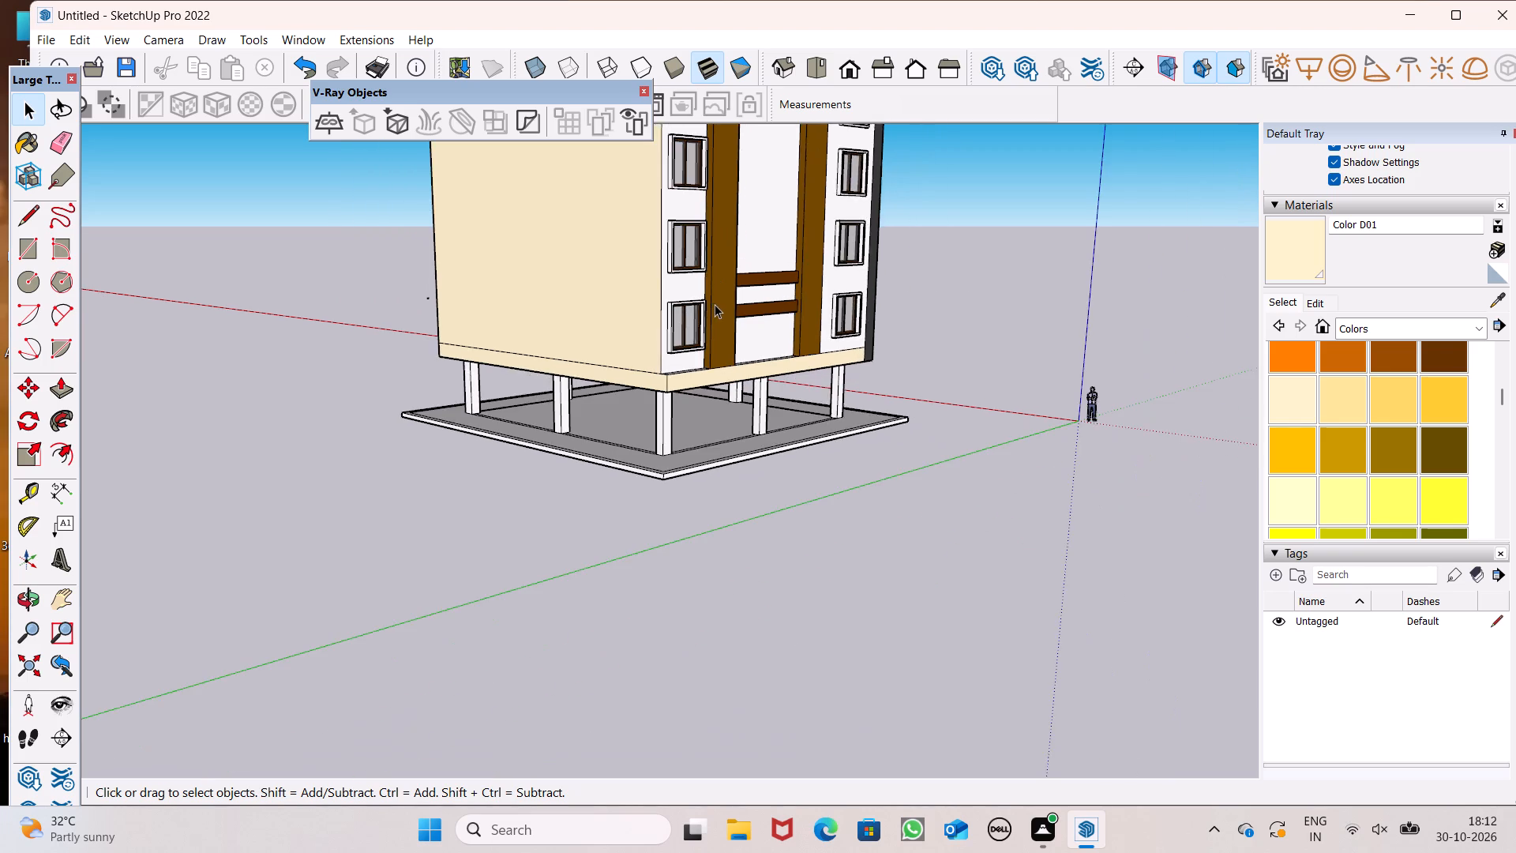
Examine the window side, the flat roof with its parapet, and the dark corner block from above.
{"action": "scroll", "coordinate": [683, 328], "scroll_direction": "down", "scroll_amount": 4}
{"action": "middle_click_drag", "start_coordinate": [674, 405], "coordinate": [530, 457]}
{"action": "scroll", "coordinate": [666, 370], "scroll_direction": "down", "scroll_amount": 4}
{"action": "middle_click_drag", "start_coordinate": [821, 378], "coordinate": [574, 419]}
{"action": "scroll", "coordinate": [722, 275], "scroll_direction": "down", "scroll_amount": 3}
{"action": "scroll", "coordinate": [727, 265], "scroll_direction": "up", "scroll_amount": 8}
{"action": "scroll", "coordinate": [605, 214], "scroll_direction": "up", "scroll_amount": 1}
{"action": "middle_click_drag", "start_coordinate": [605, 216], "coordinate": [592, 353]}
{"action": "scroll", "coordinate": [603, 361], "scroll_direction": "up", "scroll_amount": 2}
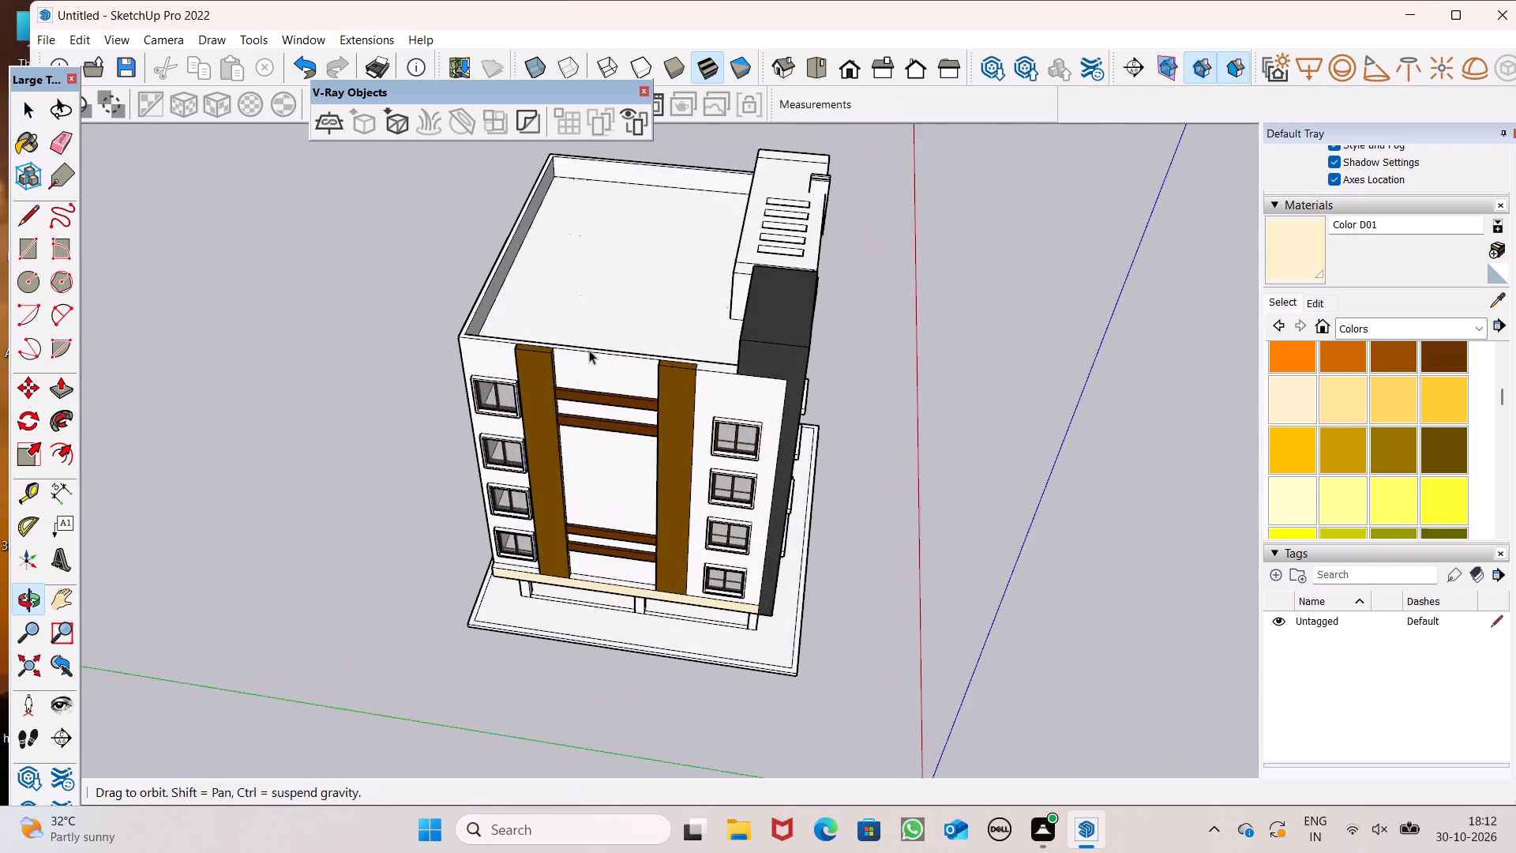
{"action": "scroll", "coordinate": [589, 350], "scroll_direction": "up", "scroll_amount": 7}
{"action": "scroll", "coordinate": [655, 167], "scroll_direction": "down", "scroll_amount": 5}
{"action": "middle_click_drag", "start_coordinate": [654, 234], "coordinate": [659, 216]}
{"action": "scroll", "coordinate": [665, 378], "scroll_direction": "up", "scroll_amount": 1}
{"action": "scroll", "coordinate": [659, 188], "scroll_direction": "up", "scroll_amount": 1}
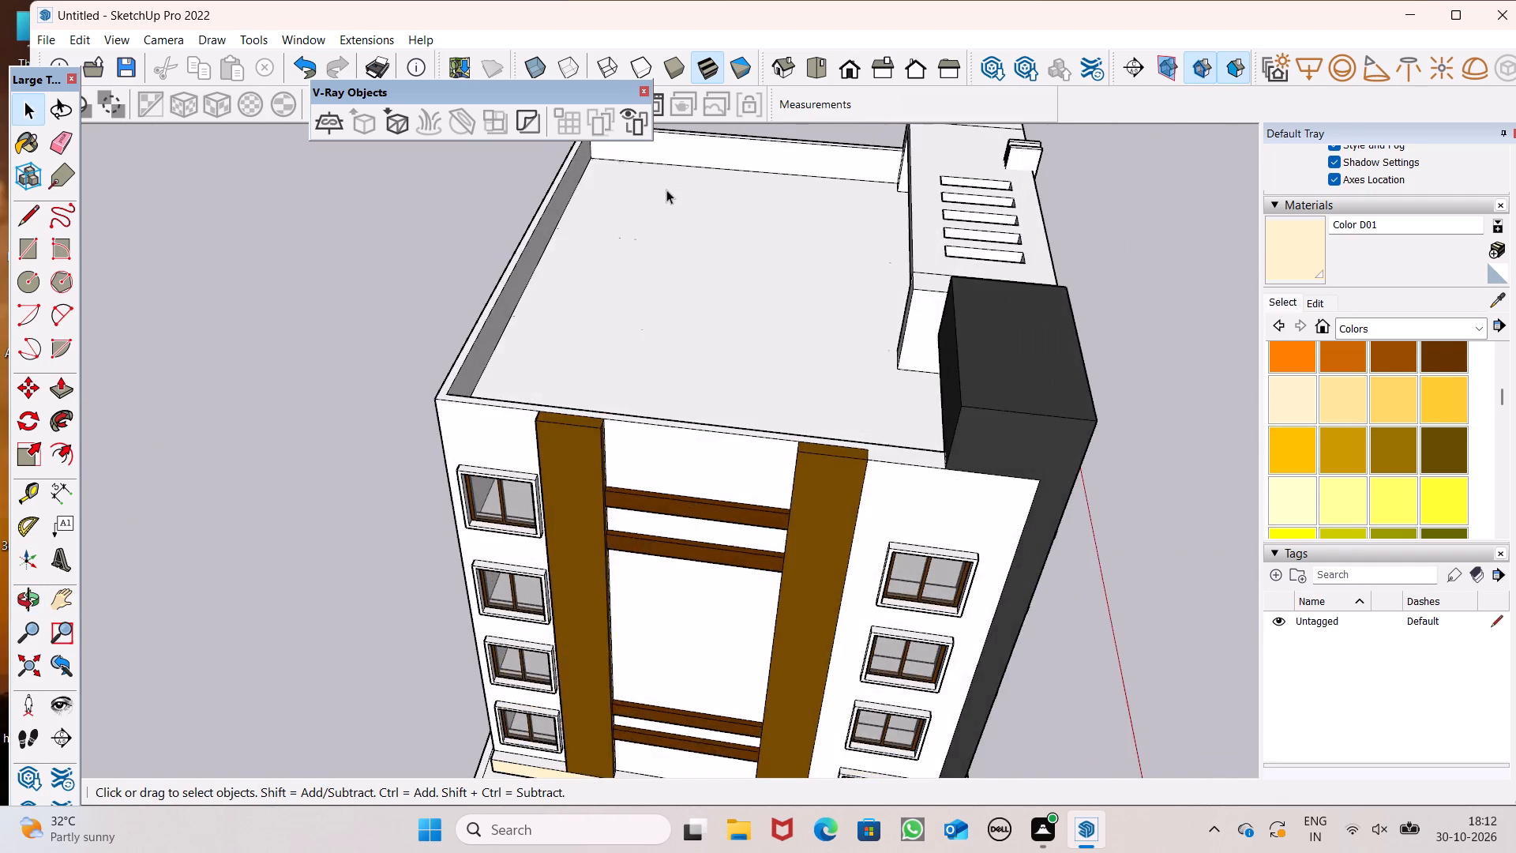
{"action": "scroll", "coordinate": [667, 217], "scroll_direction": "down", "scroll_amount": 3}
Examine the balcony front, the underside and the whole building on its pillared base.
{"action": "middle_click_drag", "start_coordinate": [752, 359], "coordinate": [449, 77]}
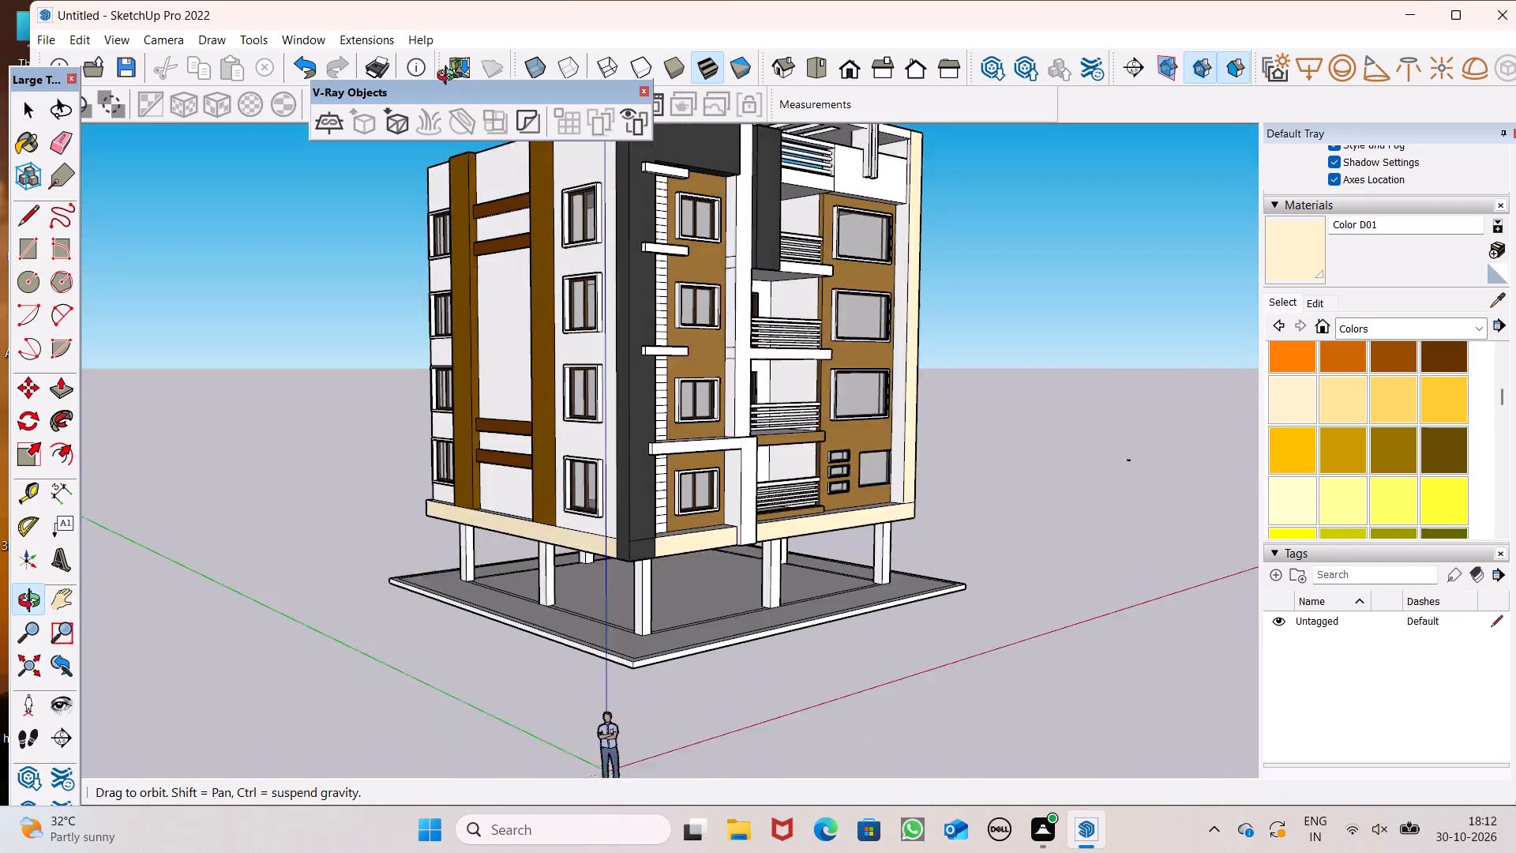
{"action": "middle_click_drag", "start_coordinate": [449, 77], "coordinate": [445, 77]}
{"action": "scroll", "coordinate": [801, 293], "scroll_direction": "down", "scroll_amount": 1}
{"action": "middle_click_drag", "start_coordinate": [854, 371], "coordinate": [509, 254]}
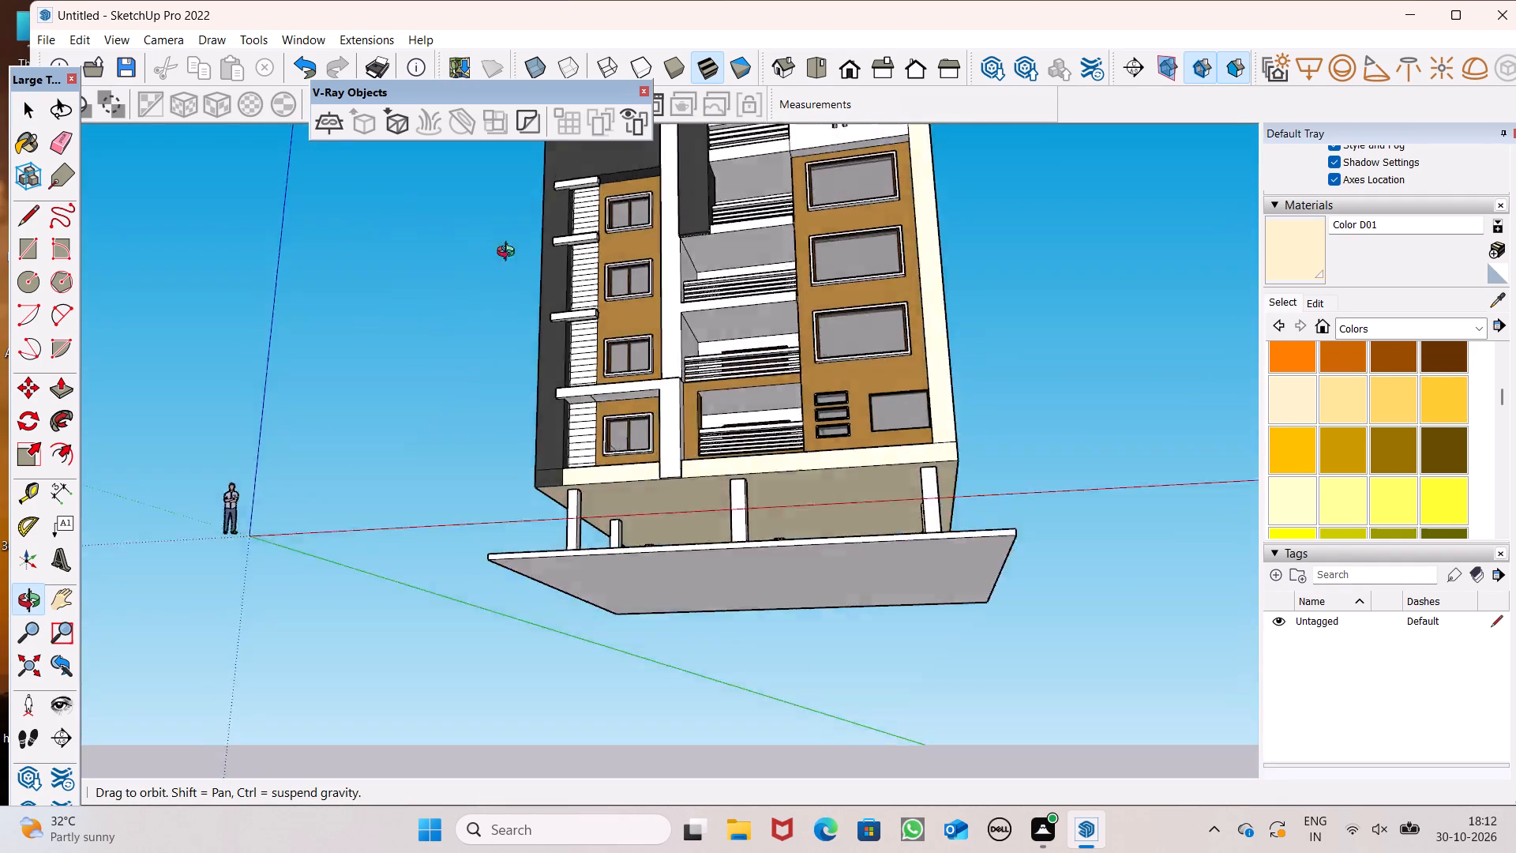
{"action": "middle_click_drag", "start_coordinate": [509, 254], "coordinate": [651, 371]}
{"action": "scroll", "coordinate": [651, 371], "scroll_direction": "up", "scroll_amount": 2}
{"action": "scroll", "coordinate": [652, 359], "scroll_direction": "down", "scroll_amount": 6}
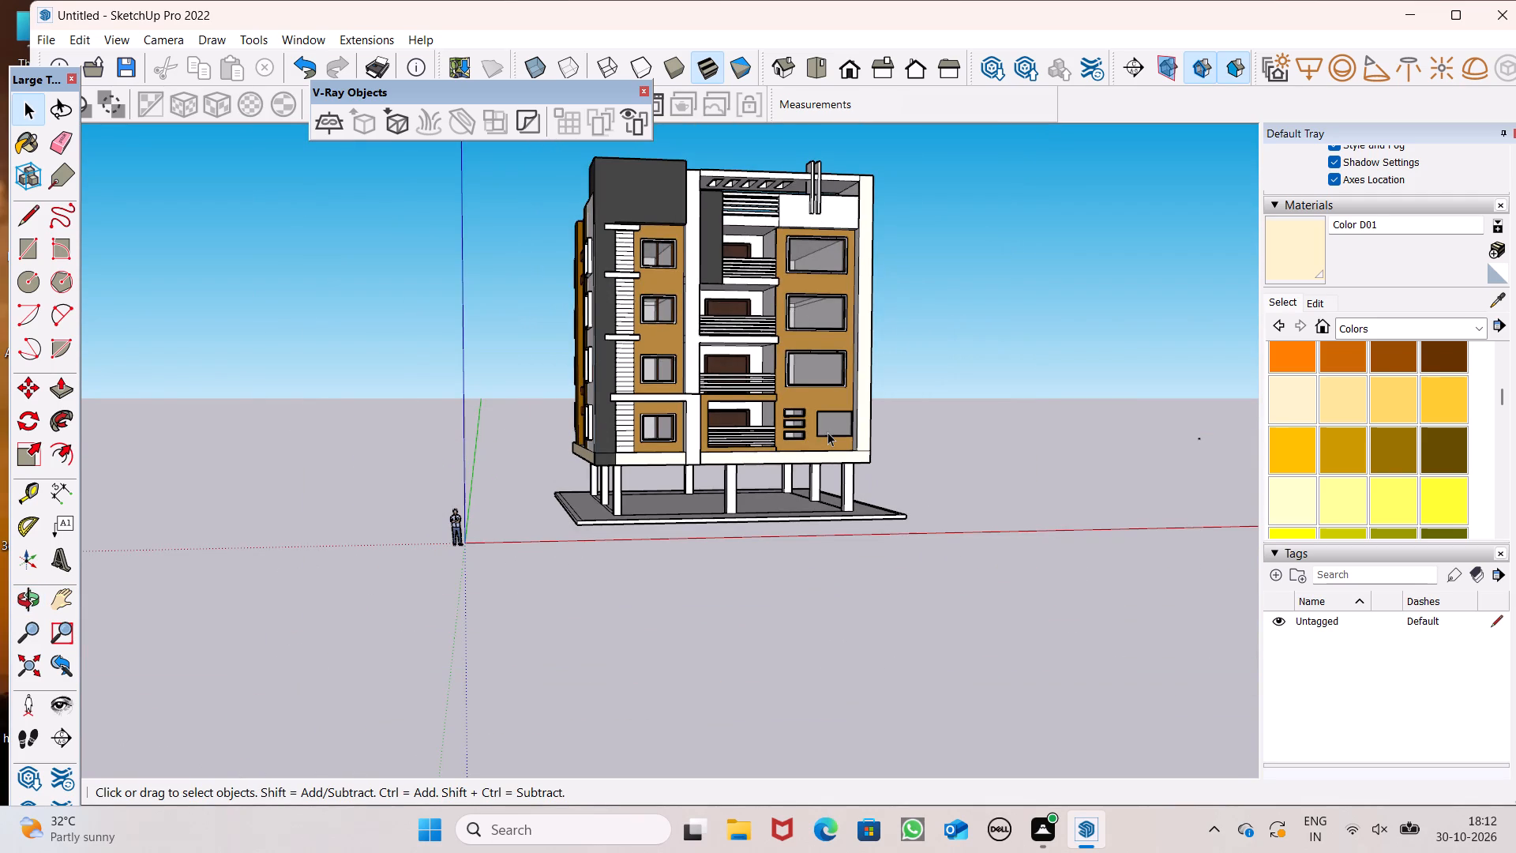
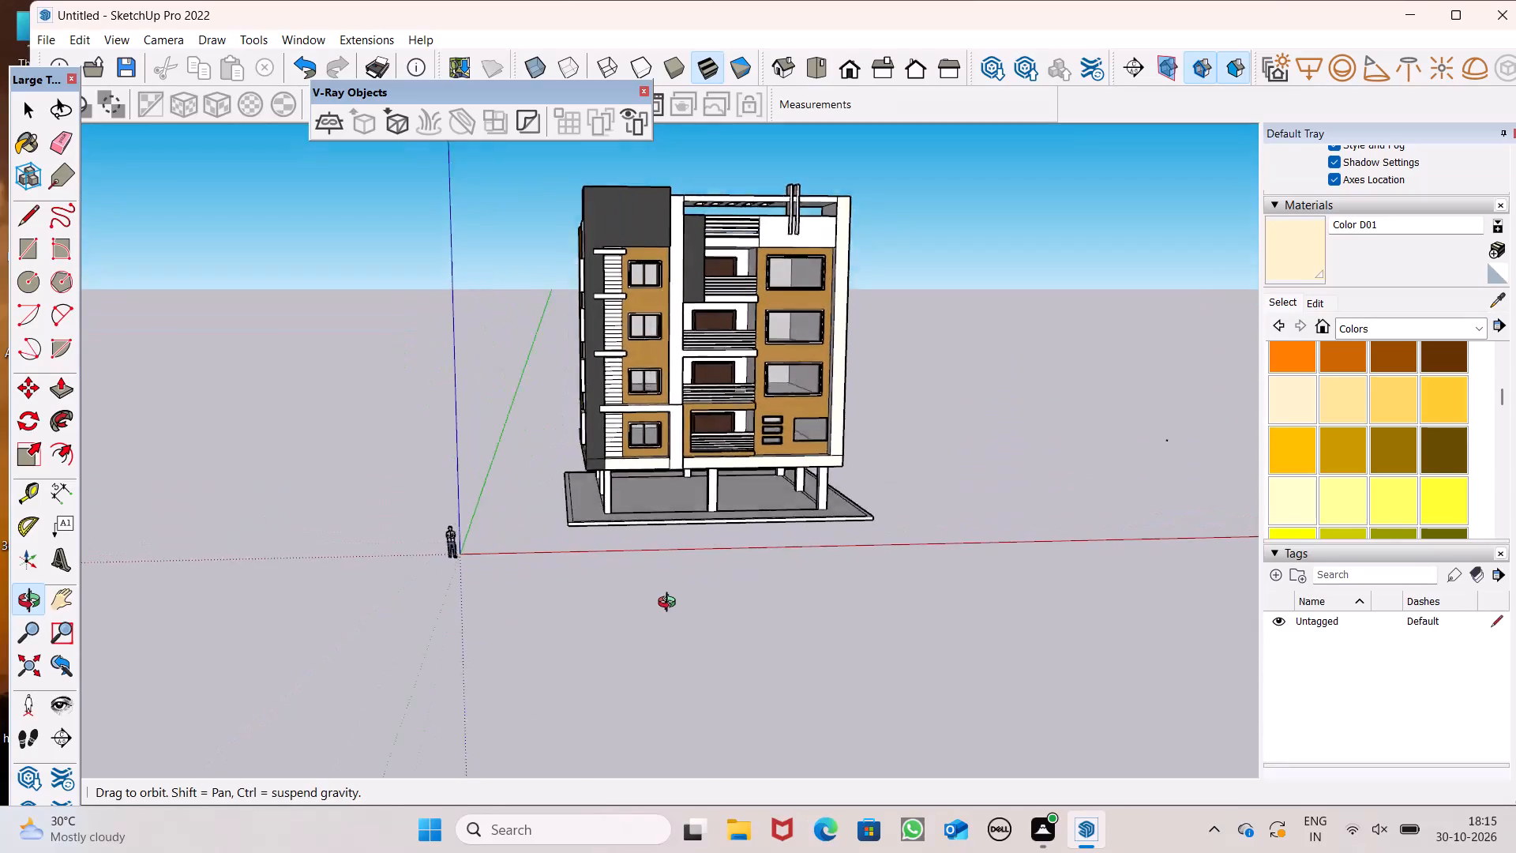
Explode the group that holds the base slab and its pillars, then deselect it.
{"action": "scroll", "coordinate": [632, 570], "scroll_direction": "up", "scroll_amount": 5}
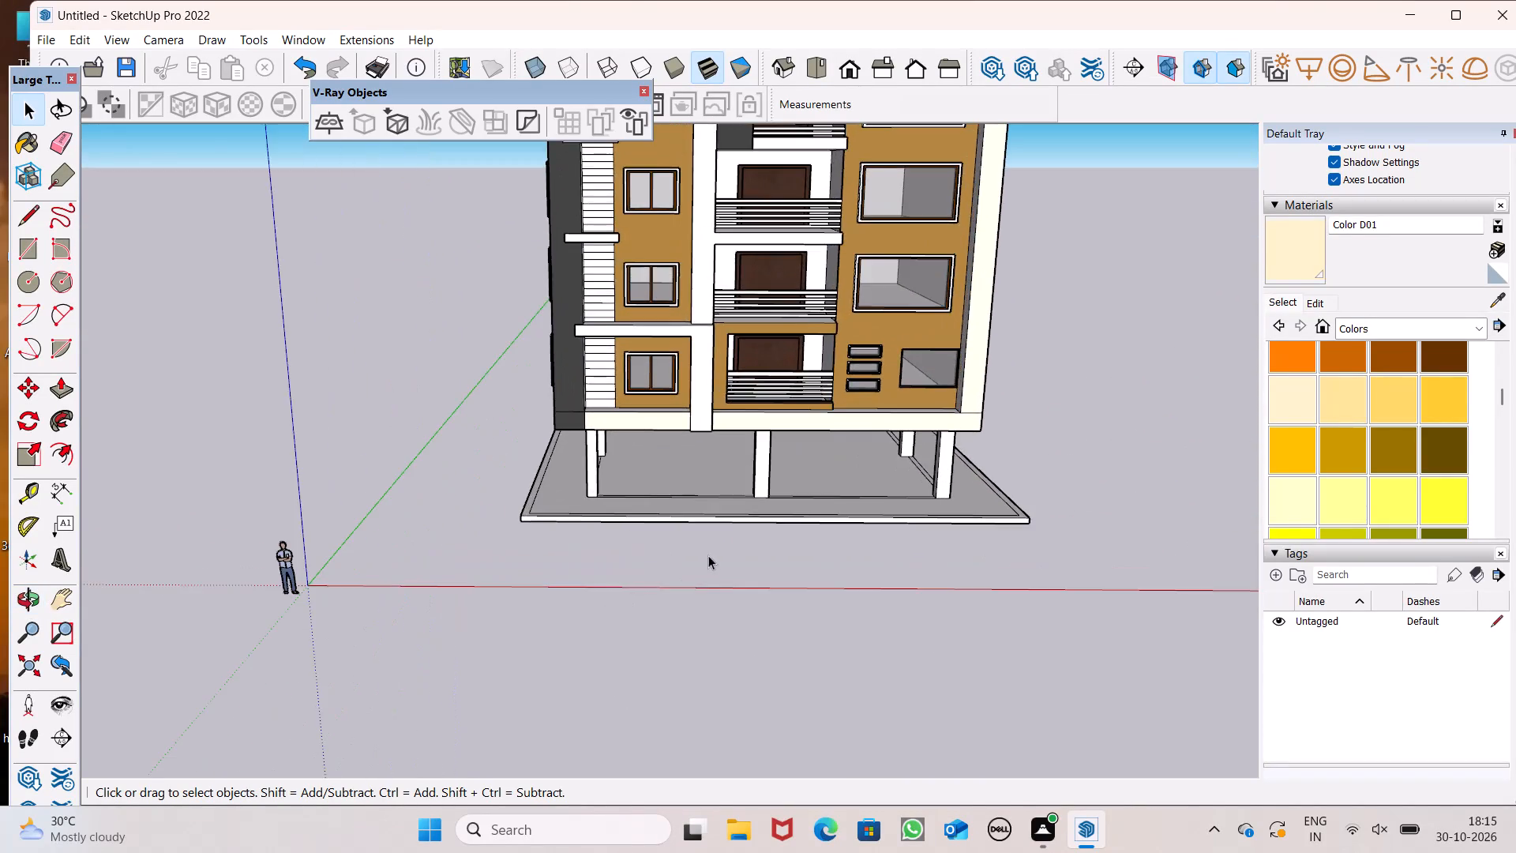
{"action": "scroll", "coordinate": [710, 557], "scroll_direction": "up", "scroll_amount": 1}
{"action": "middle_click_drag", "start_coordinate": [709, 558], "coordinate": [679, 663]}
{"action": "scroll", "coordinate": [679, 654], "scroll_direction": "up", "scroll_amount": 6}
{"action": "left_click", "coordinate": [754, 517]}
{"action": "right_click", "coordinate": [754, 516]}
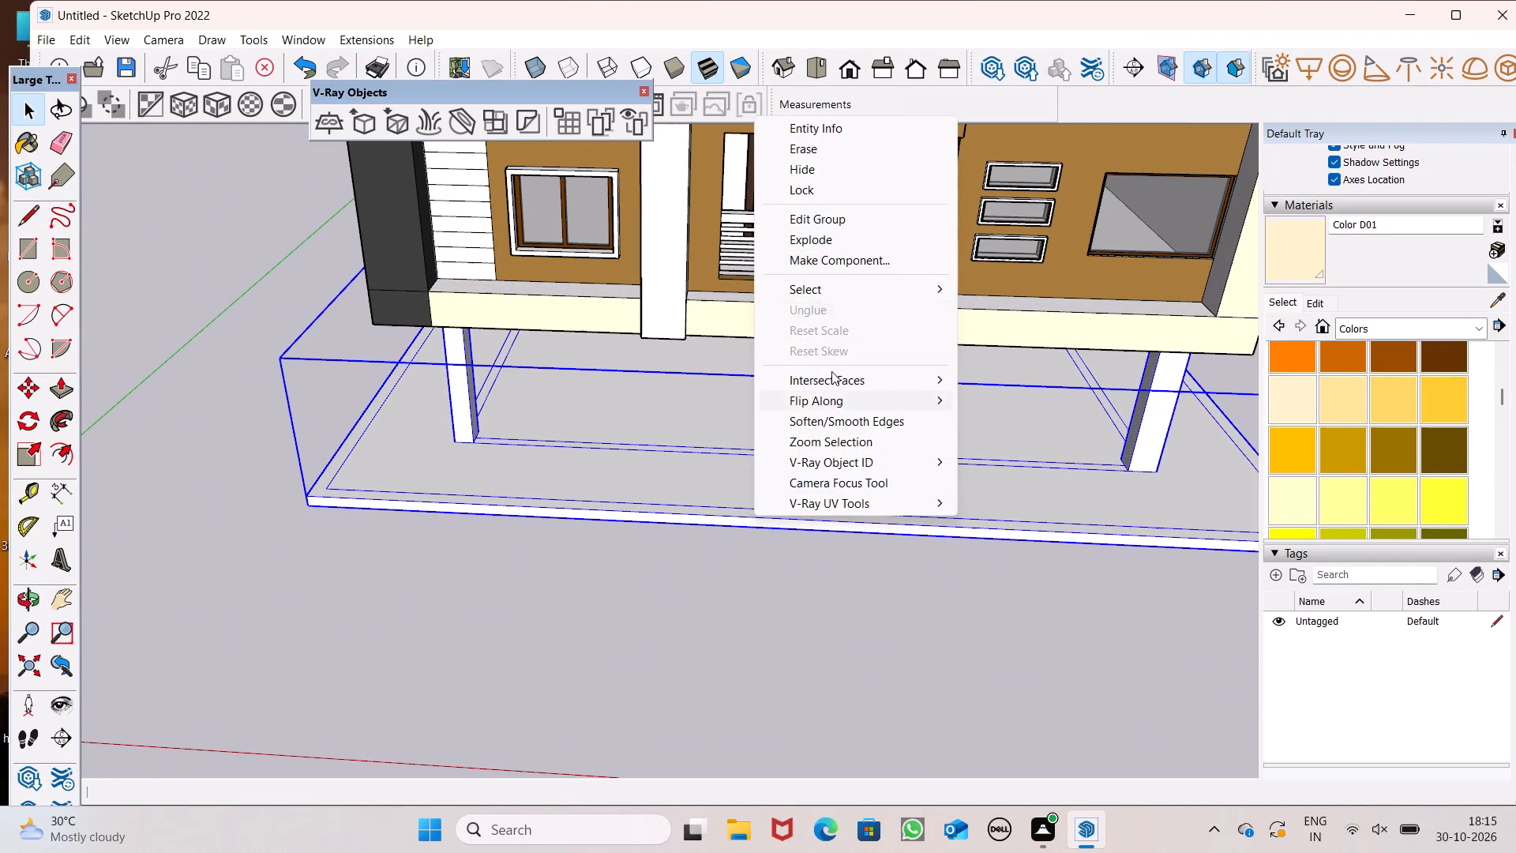
{"action": "left_click", "coordinate": [789, 236]}
{"action": "left_click", "coordinate": [553, 587]}
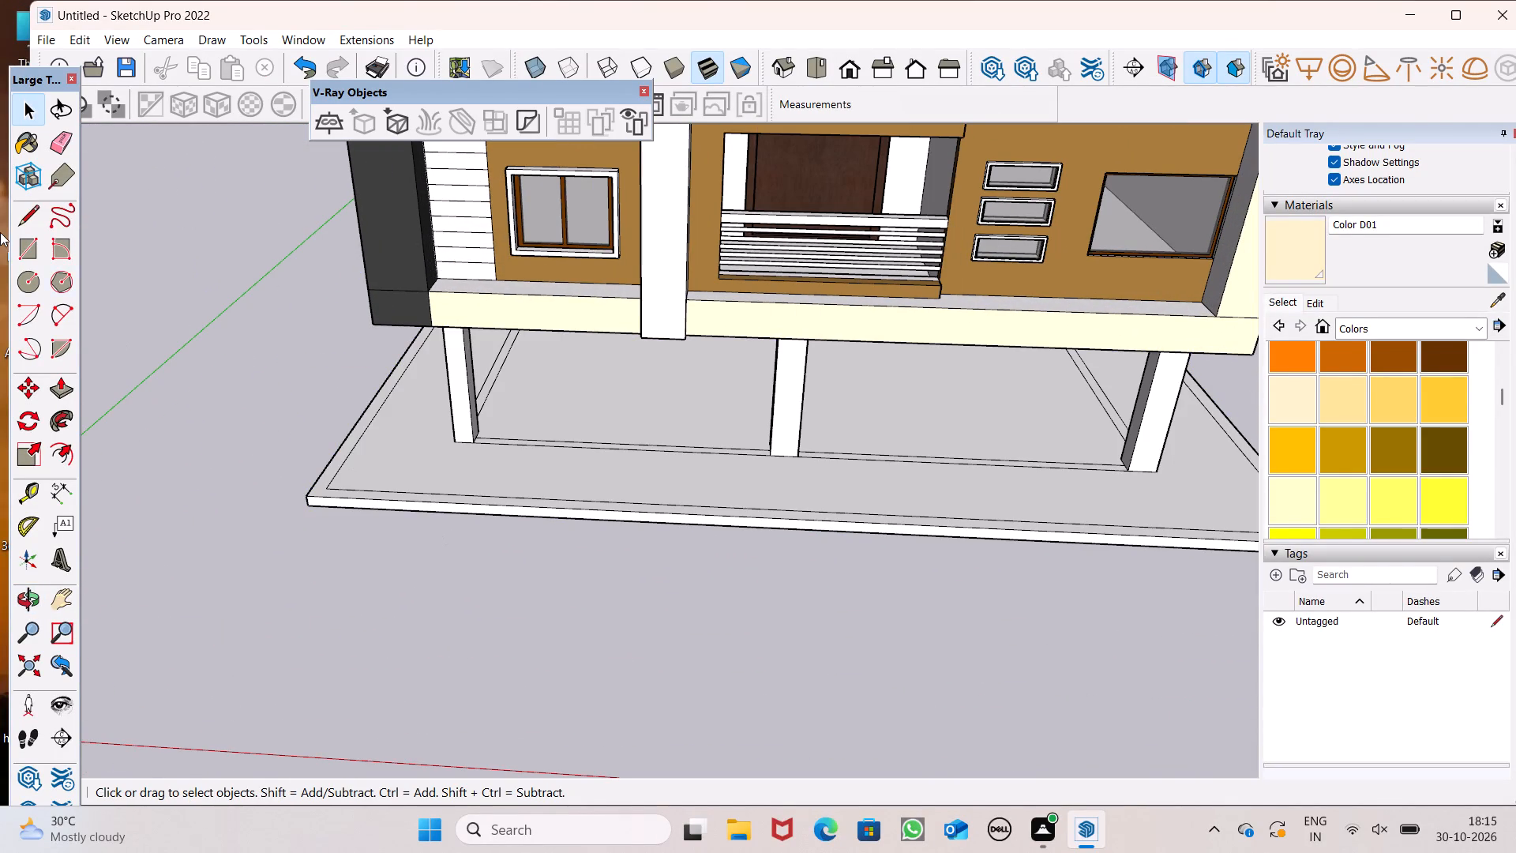
Erase the leftover lines joining the front pillars on the slab, and the side line beside the dark-corner pillar.
{"action": "left_click", "coordinate": [63, 147]}
{"action": "left_click_drag", "start_coordinate": [550, 426], "coordinate": [545, 446]}
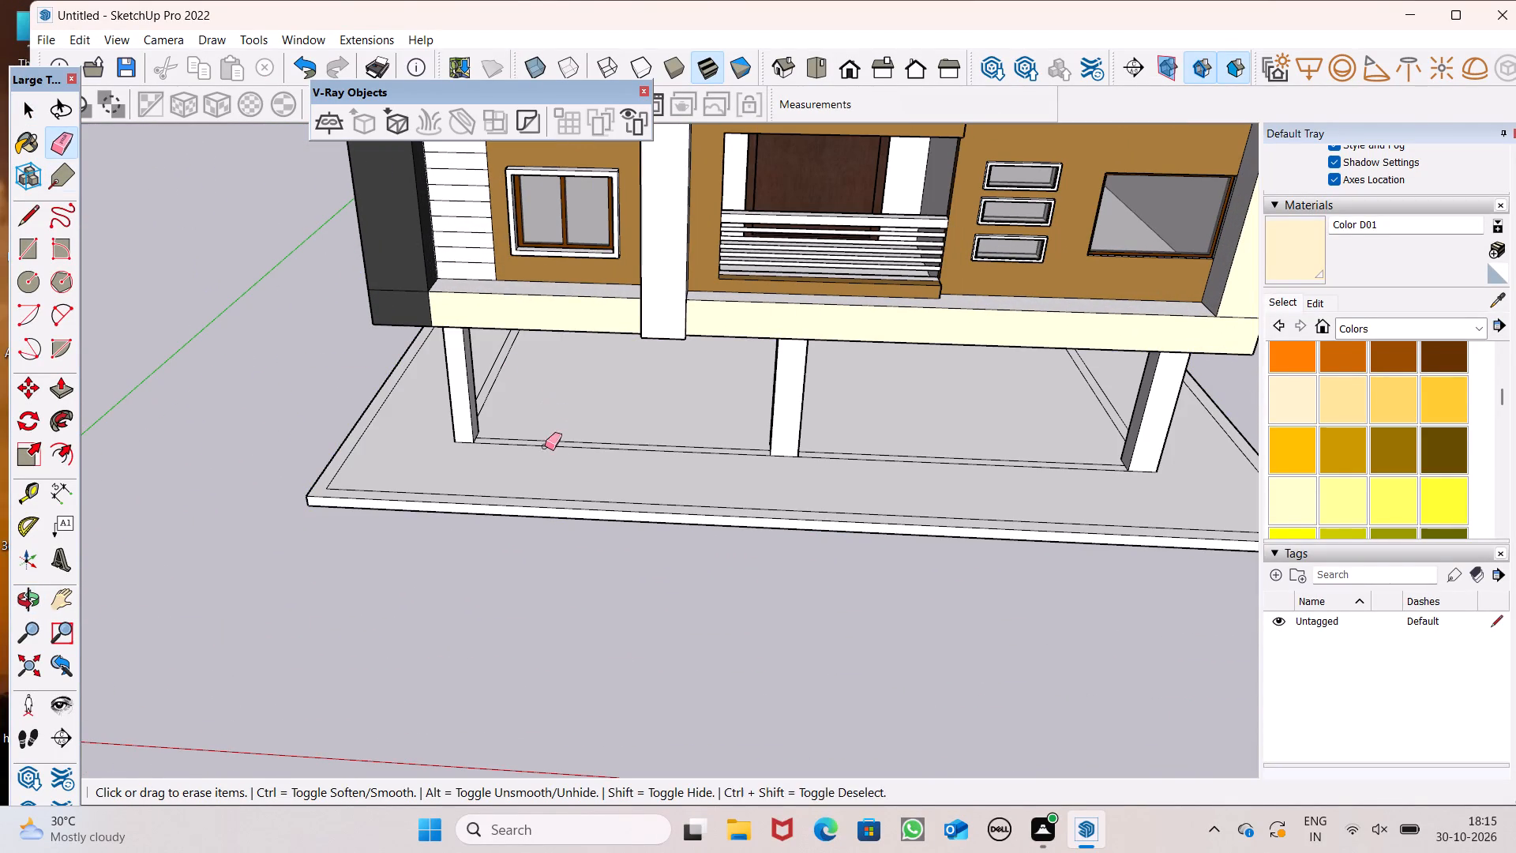
{"action": "left_click_drag", "start_coordinate": [545, 446], "coordinate": [537, 432]}
{"action": "left_click_drag", "start_coordinate": [496, 362], "coordinate": [505, 375]}
{"action": "middle_click_drag", "start_coordinate": [689, 399], "coordinate": [685, 257]}
{"action": "scroll", "coordinate": [702, 341], "scroll_direction": "up", "scroll_amount": 1}
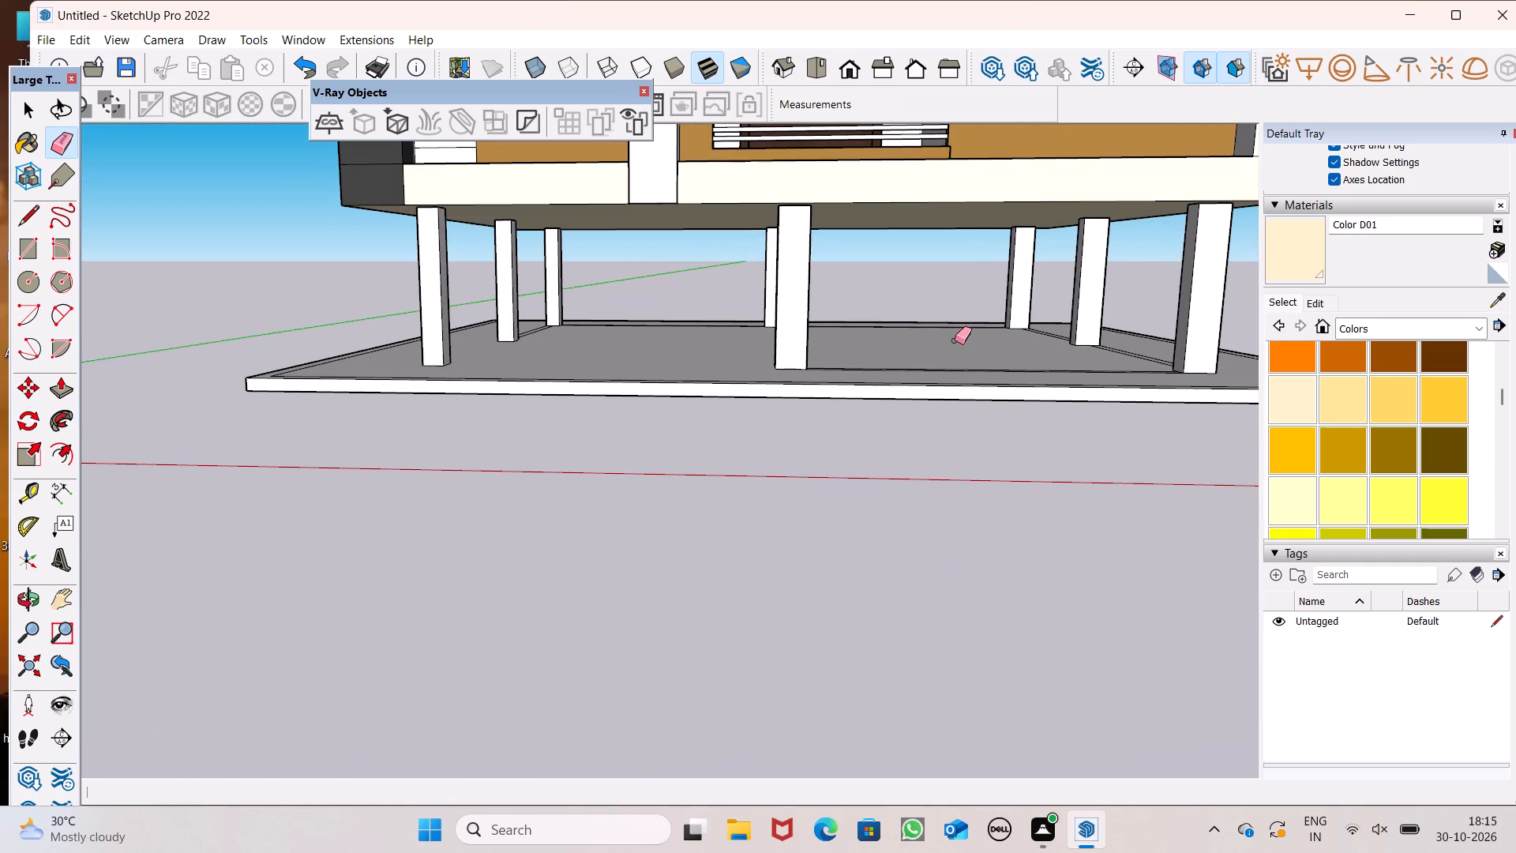
{"action": "middle_click_drag", "start_coordinate": [951, 373], "coordinate": [953, 439]}
{"action": "left_click_drag", "start_coordinate": [947, 419], "coordinate": [951, 437]}
Erase the remaining lines between the pillars on the slab along the plain cream side, the rear and the dark side.
{"action": "scroll", "coordinate": [1161, 363], "scroll_direction": "up", "scroll_amount": 1}
{"action": "scroll", "coordinate": [1165, 354], "scroll_direction": "down", "scroll_amount": 1}
{"action": "scroll", "coordinate": [1165, 352], "scroll_direction": "up", "scroll_amount": 1}
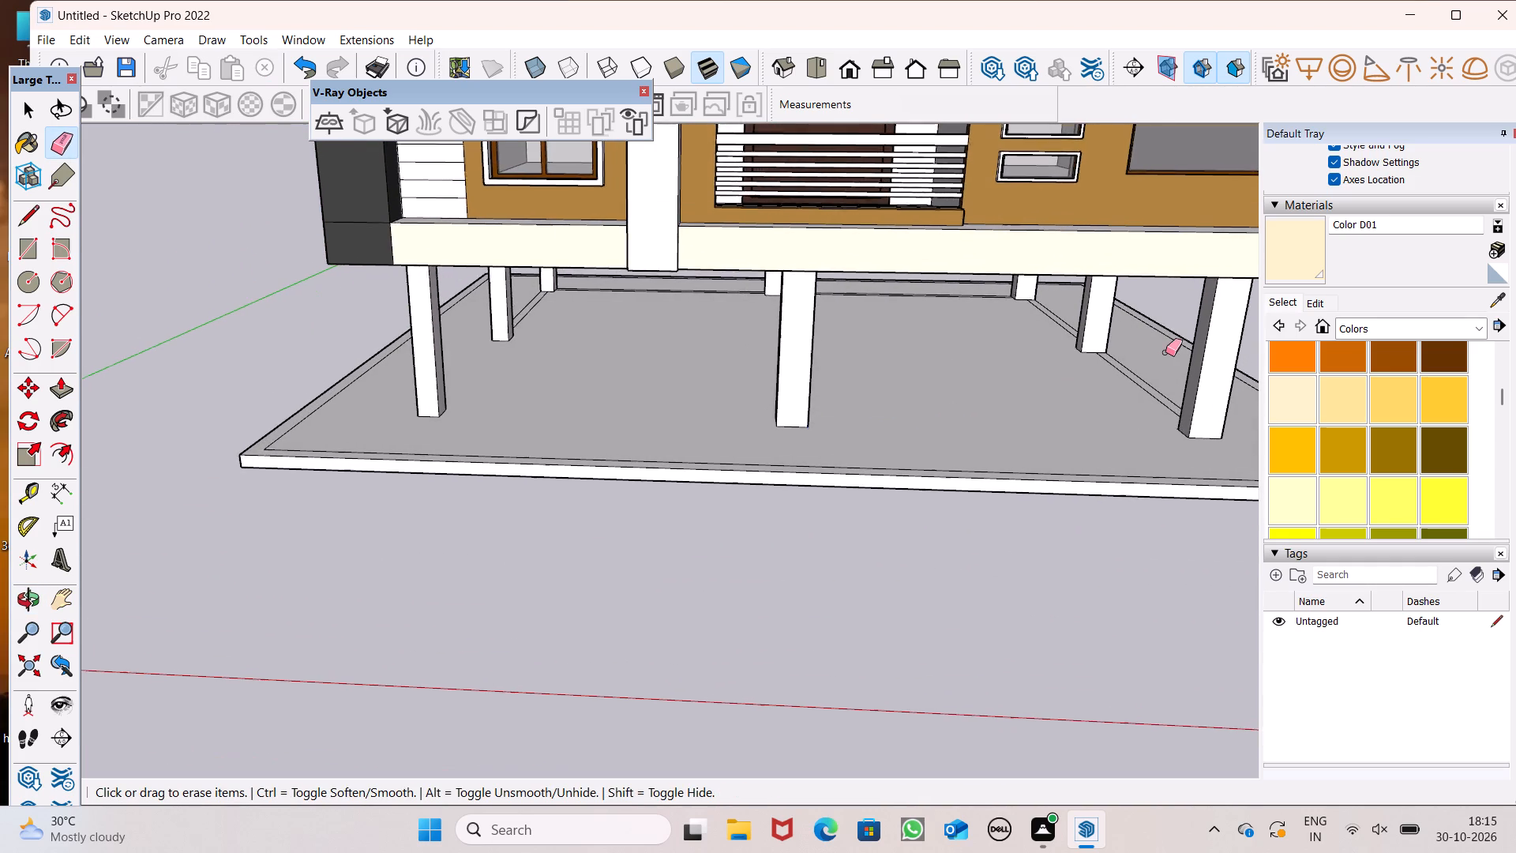
{"action": "scroll", "coordinate": [1165, 352], "scroll_direction": "up", "scroll_amount": 1}
{"action": "left_click_drag", "start_coordinate": [1114, 381], "coordinate": [1142, 373]}
{"action": "scroll", "coordinate": [929, 295], "scroll_direction": "up", "scroll_amount": 6}
{"action": "left_click_drag", "start_coordinate": [851, 272], "coordinate": [849, 289]}
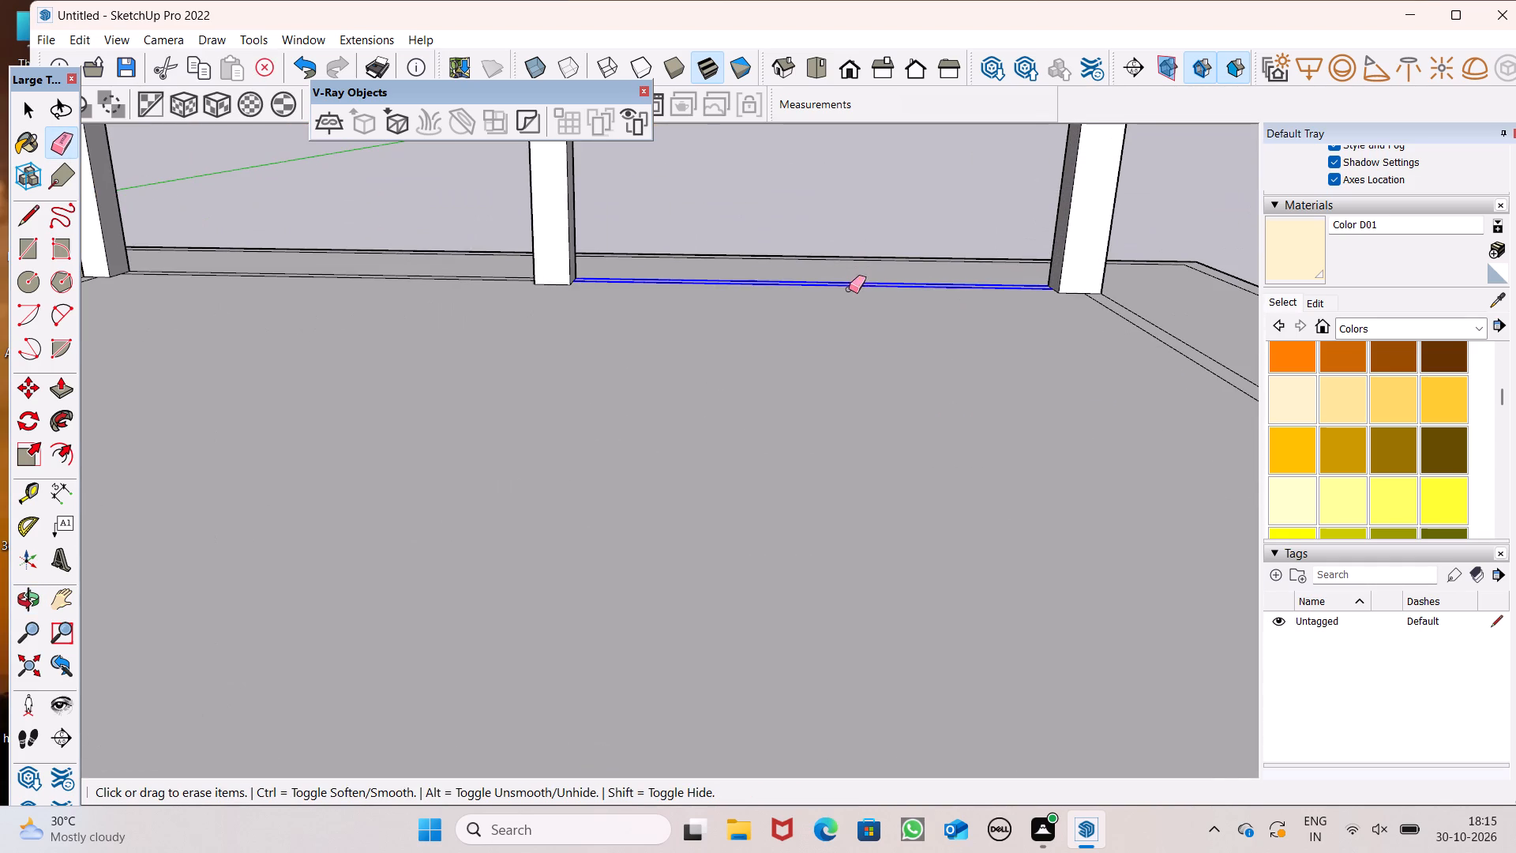
{"action": "left_click_drag", "start_coordinate": [1164, 338], "coordinate": [1157, 363]}
{"action": "left_click_drag", "start_coordinate": [1194, 324], "coordinate": [1188, 341]}
{"action": "left_click_drag", "start_coordinate": [1165, 324], "coordinate": [1164, 338]}
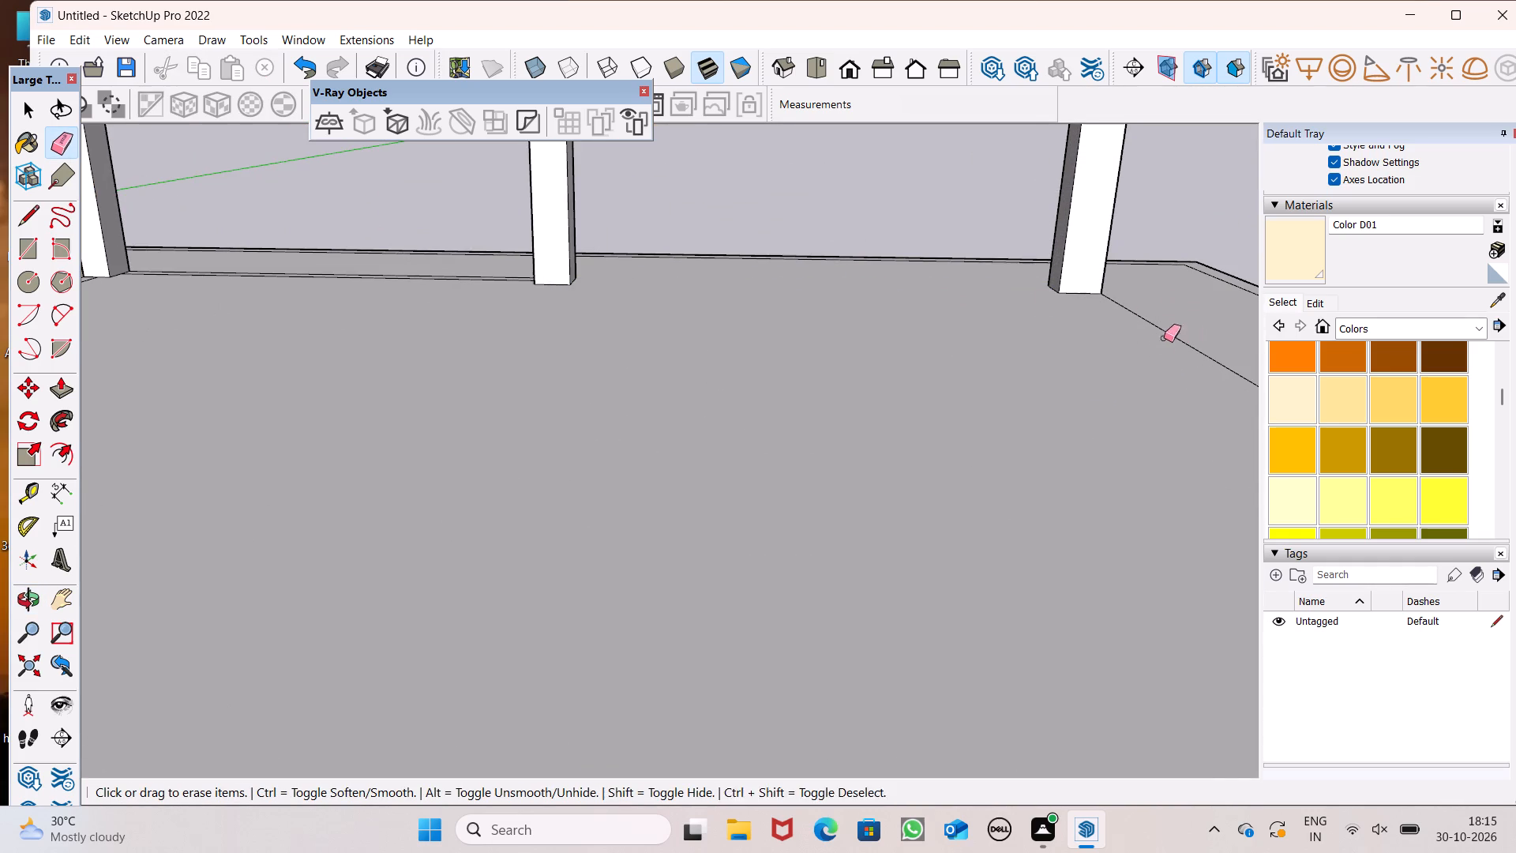
{"action": "left_click_drag", "start_coordinate": [1164, 338], "coordinate": [1161, 344]}
{"action": "left_click_drag", "start_coordinate": [462, 269], "coordinate": [463, 278]}
{"action": "scroll", "coordinate": [595, 321], "scroll_direction": "down", "scroll_amount": 5}
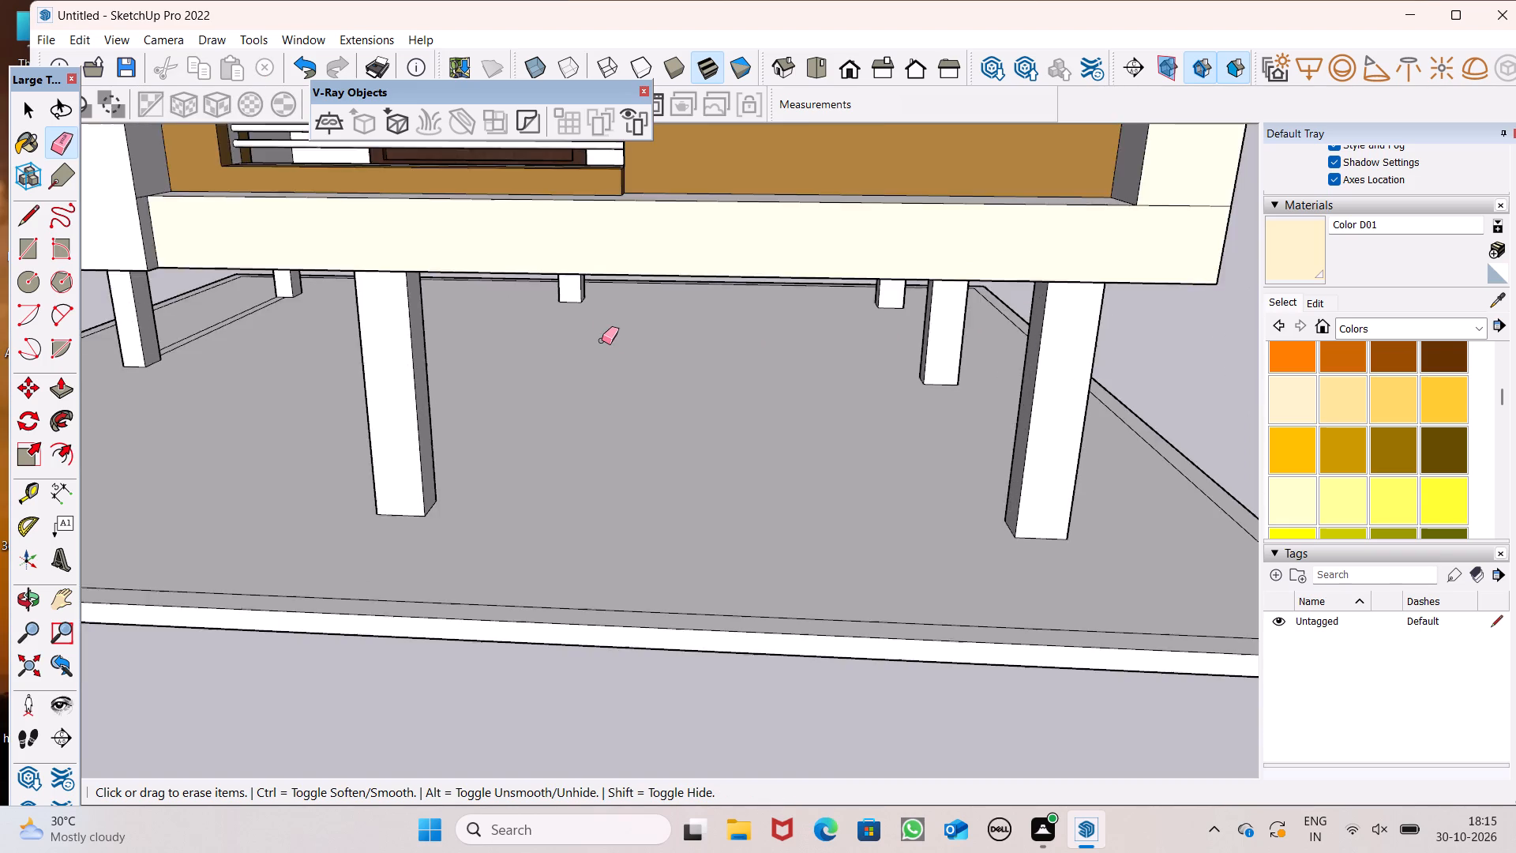
{"action": "scroll", "coordinate": [602, 340], "scroll_direction": "down", "scroll_amount": 4}
{"action": "middle_click_drag", "start_coordinate": [431, 378], "coordinate": [369, 333]}
{"action": "scroll", "coordinate": [386, 340], "scroll_direction": "up", "scroll_amount": 7}
{"action": "left_click_drag", "start_coordinate": [360, 329], "coordinate": [359, 344]}
Examine the slab among the pillars and the whole building from the front, cream side and above.
{"action": "middle_click_drag", "start_coordinate": [387, 393], "coordinate": [428, 472]}
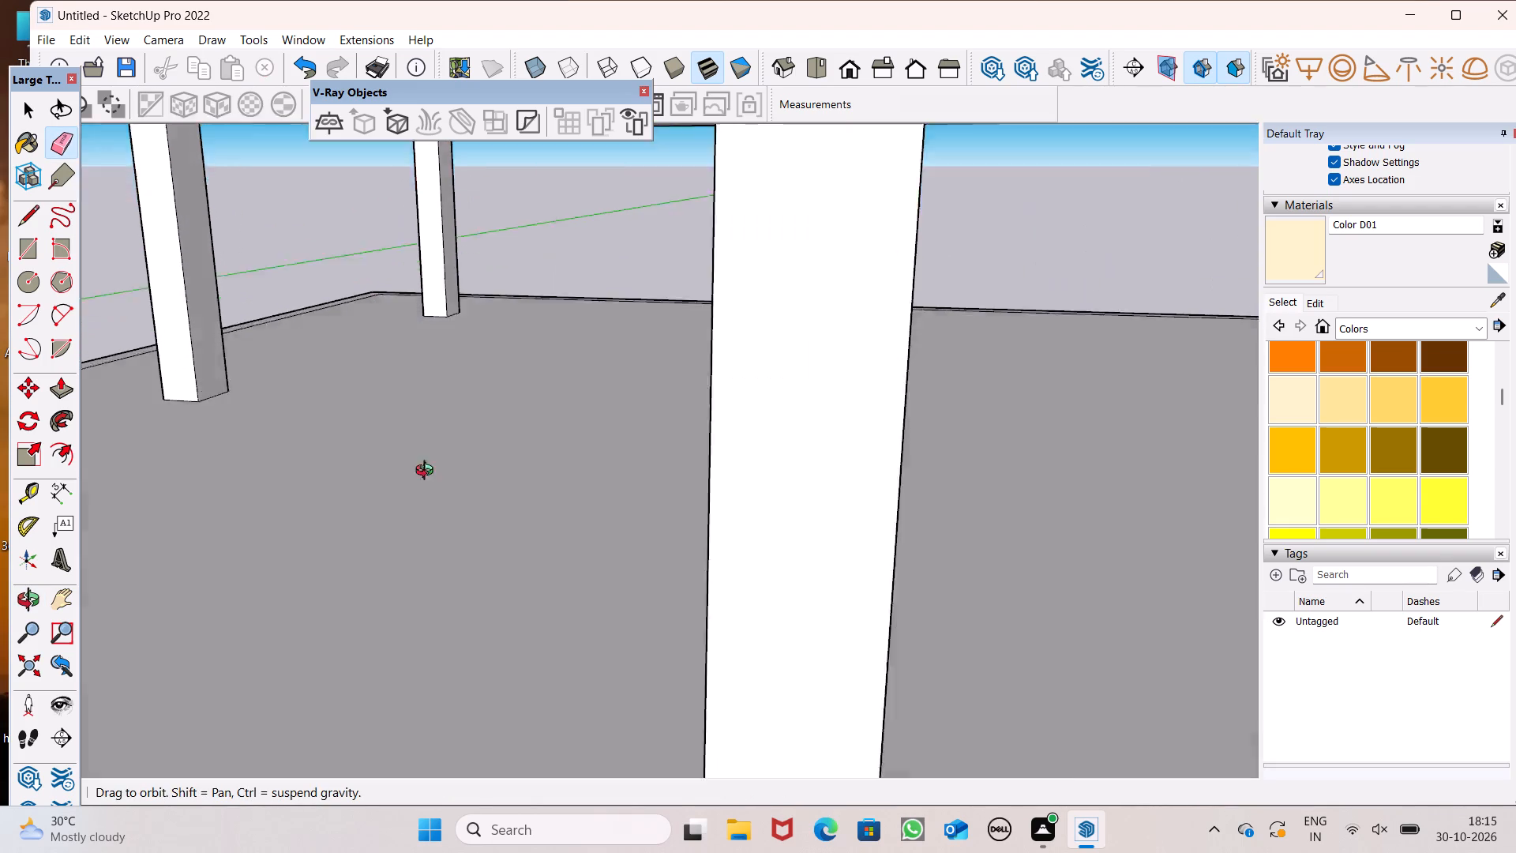
{"action": "middle_click_drag", "start_coordinate": [428, 472], "coordinate": [517, 569]}
{"action": "scroll", "coordinate": [516, 569], "scroll_direction": "up", "scroll_amount": 1}
{"action": "scroll", "coordinate": [520, 513], "scroll_direction": "down", "scroll_amount": 3}
{"action": "left_click", "coordinate": [843, 74]}
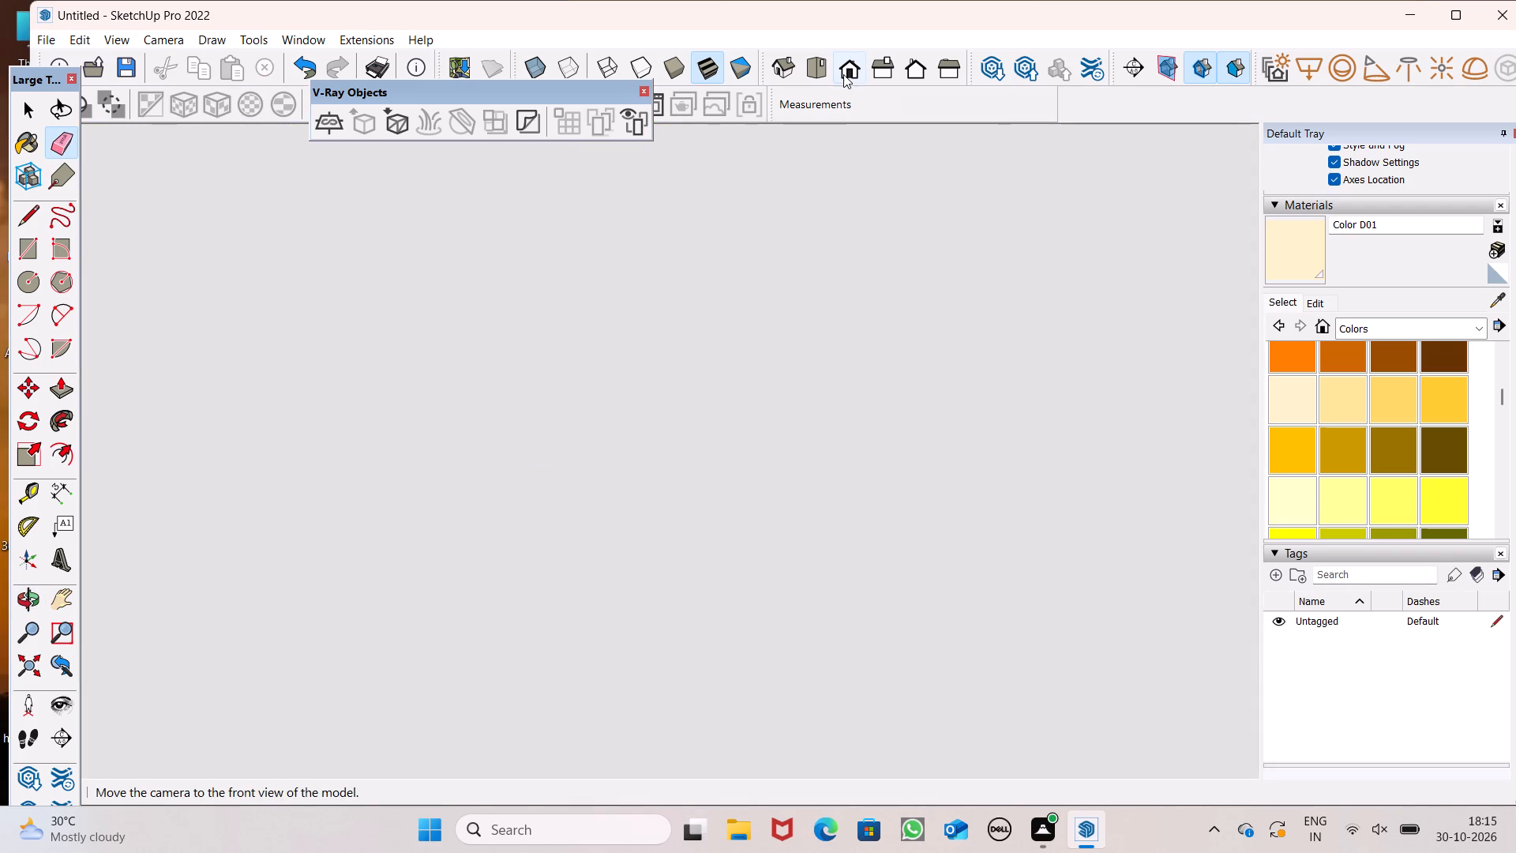
{"action": "scroll", "coordinate": [362, 558], "scroll_direction": "down", "scroll_amount": 19}
{"action": "middle_click_drag", "start_coordinate": [763, 571], "coordinate": [371, 693]}
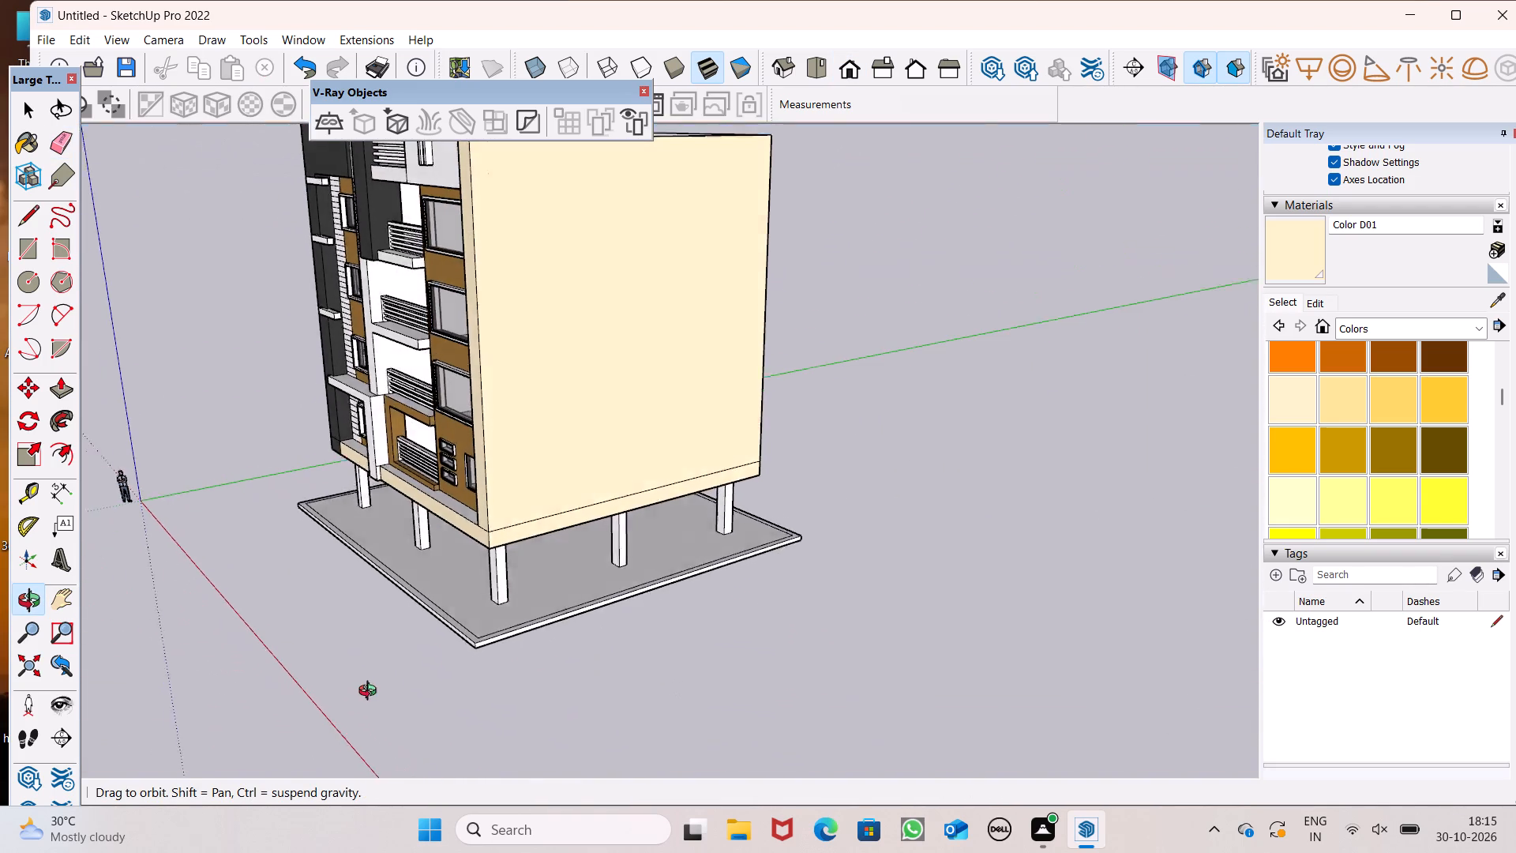
{"action": "middle_click_drag", "start_coordinate": [371, 693], "coordinate": [881, 708]}
{"action": "scroll", "coordinate": [1053, 638], "scroll_direction": "down", "scroll_amount": 2}
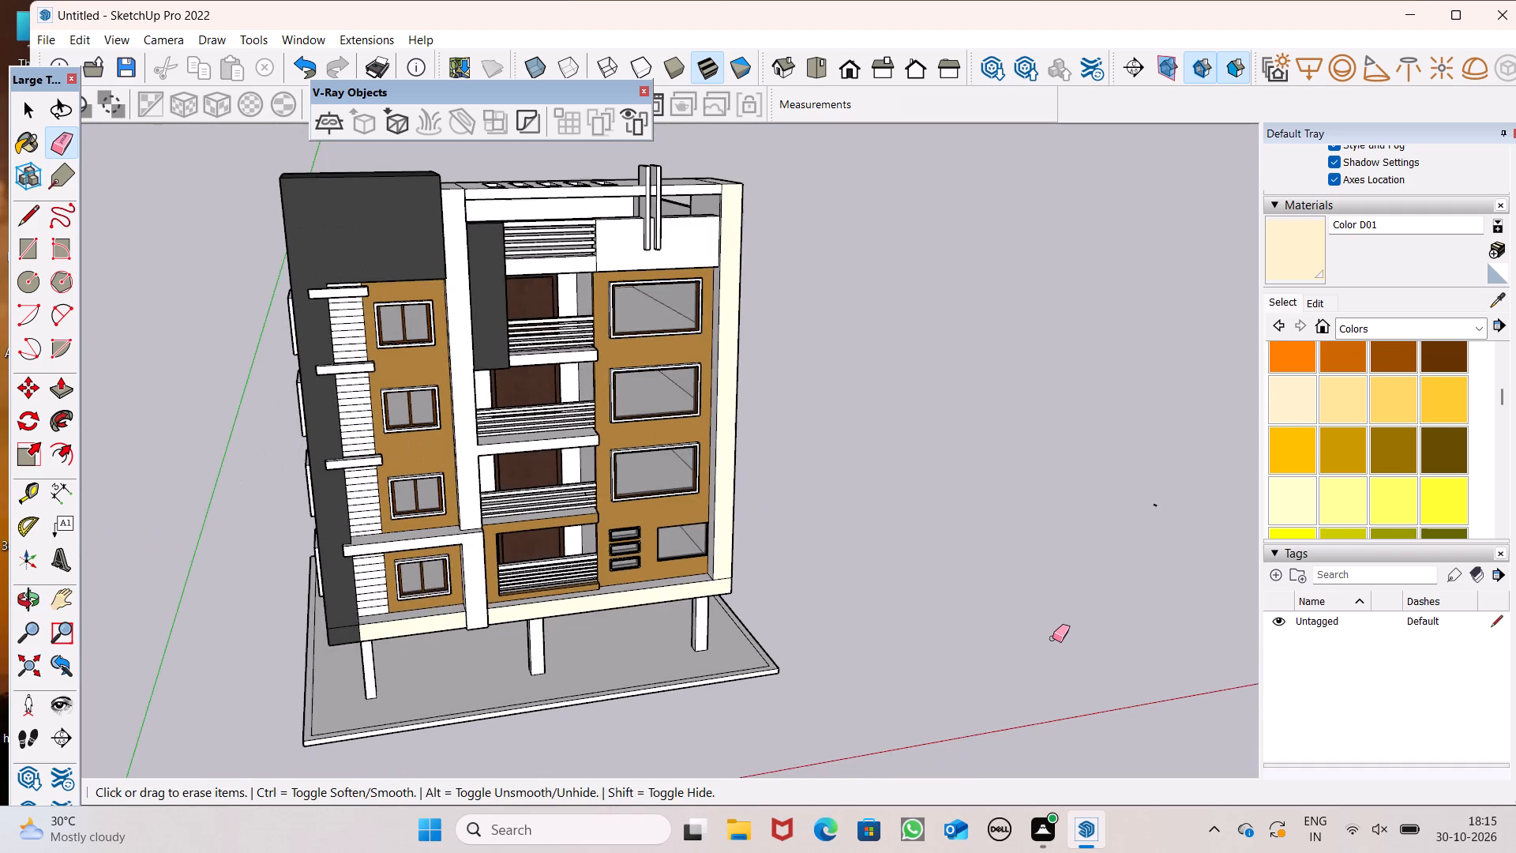
{"action": "scroll", "coordinate": [1053, 638], "scroll_direction": "down", "scroll_amount": 2}
{"action": "middle_click_drag", "start_coordinate": [1147, 667], "coordinate": [950, 726]}
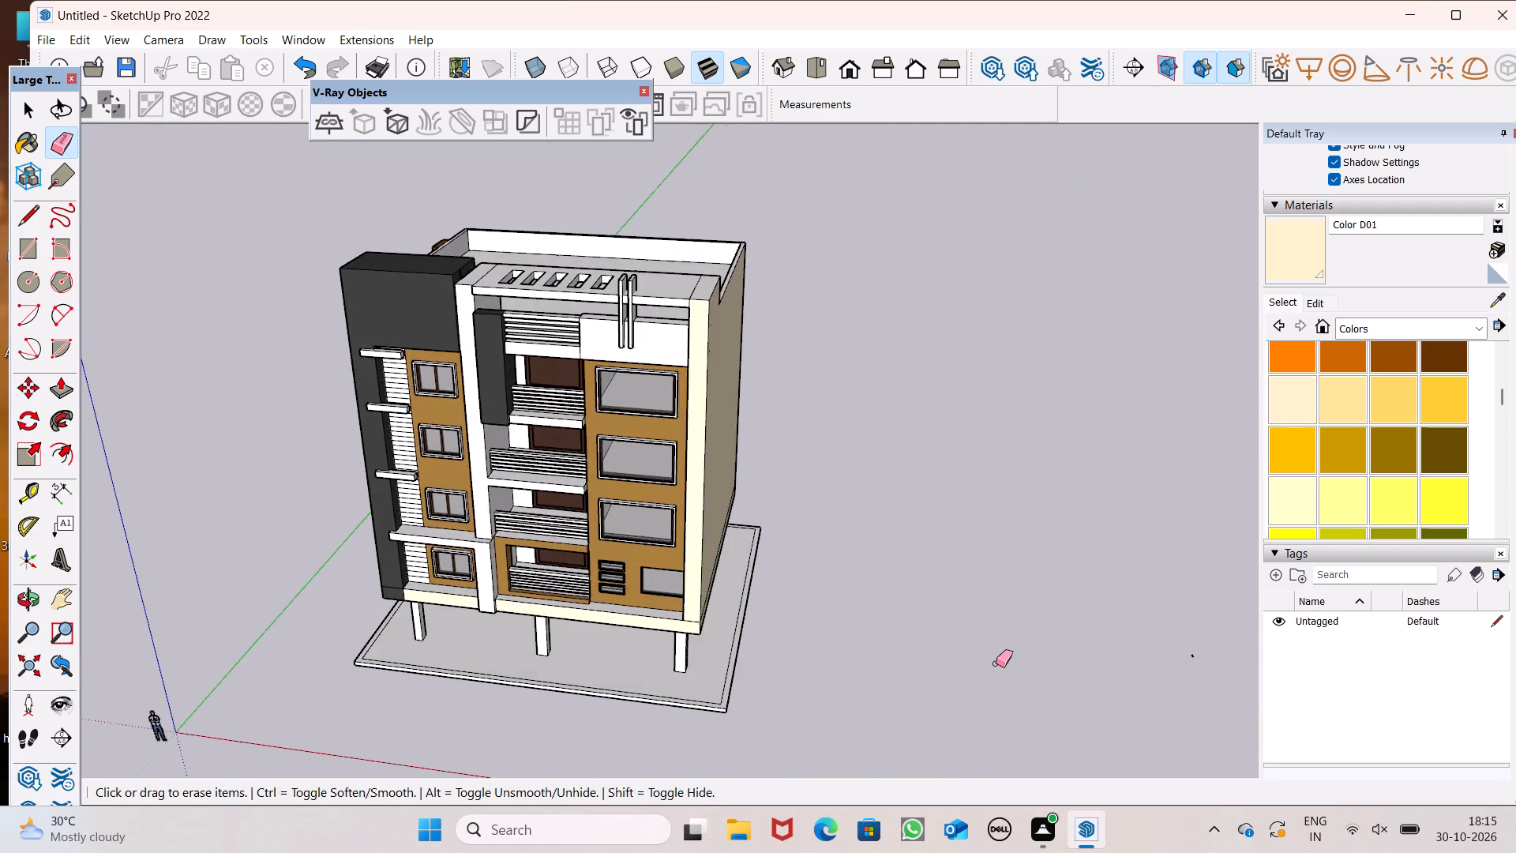
{"action": "scroll", "coordinate": [996, 663], "scroll_direction": "down", "scroll_amount": 5}
{"action": "middle_click_drag", "start_coordinate": [944, 698], "coordinate": [980, 671]}
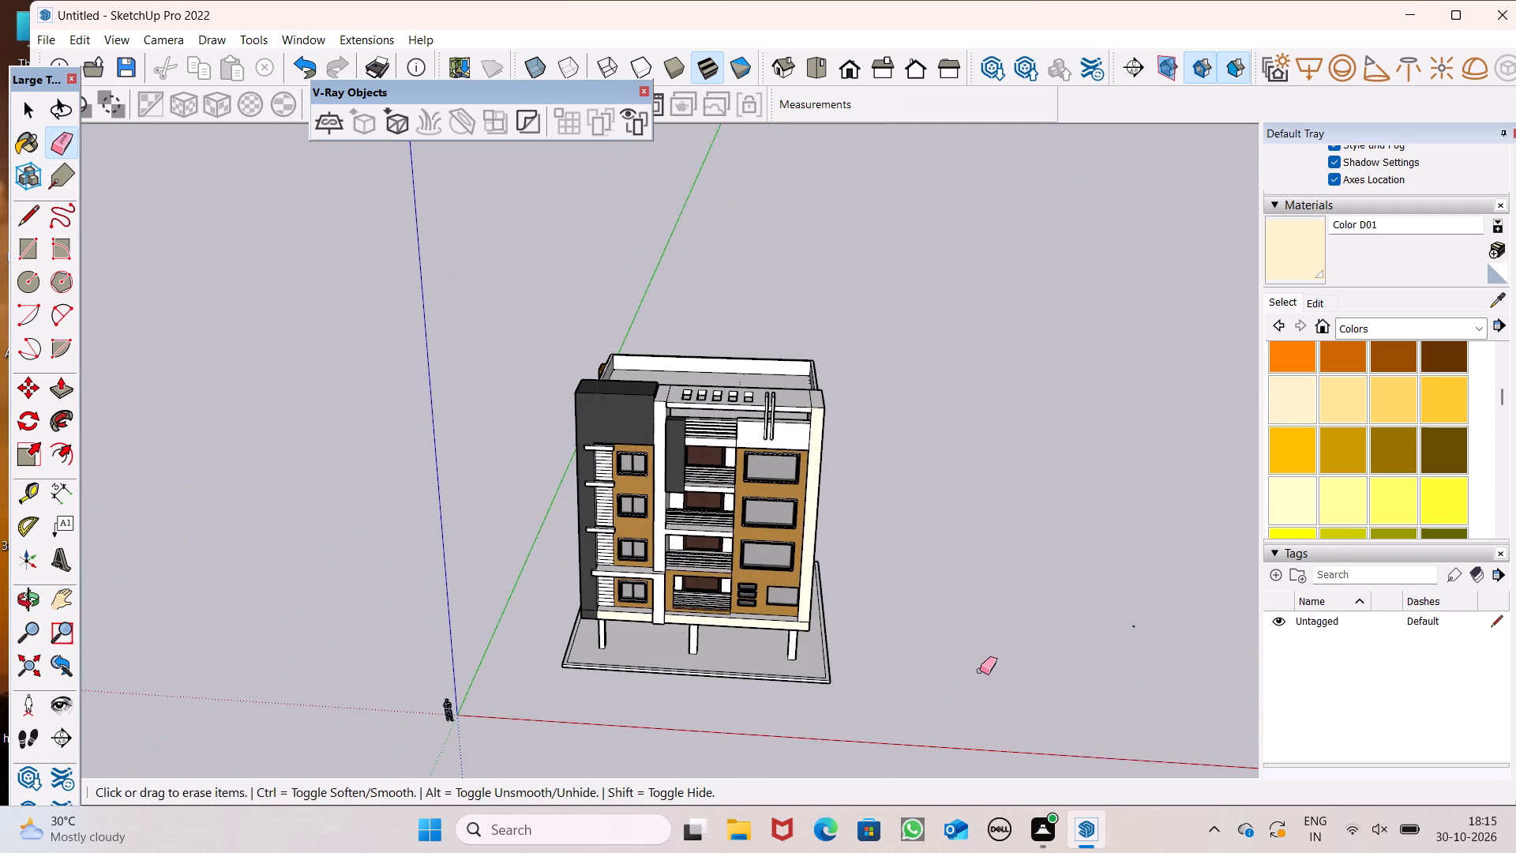
{"action": "scroll", "coordinate": [422, 706], "scroll_direction": "up", "scroll_amount": 4}
{"action": "scroll", "coordinate": [422, 706], "scroll_direction": "down", "scroll_amount": 1}
{"action": "scroll", "coordinate": [423, 706], "scroll_direction": "up", "scroll_amount": 1}
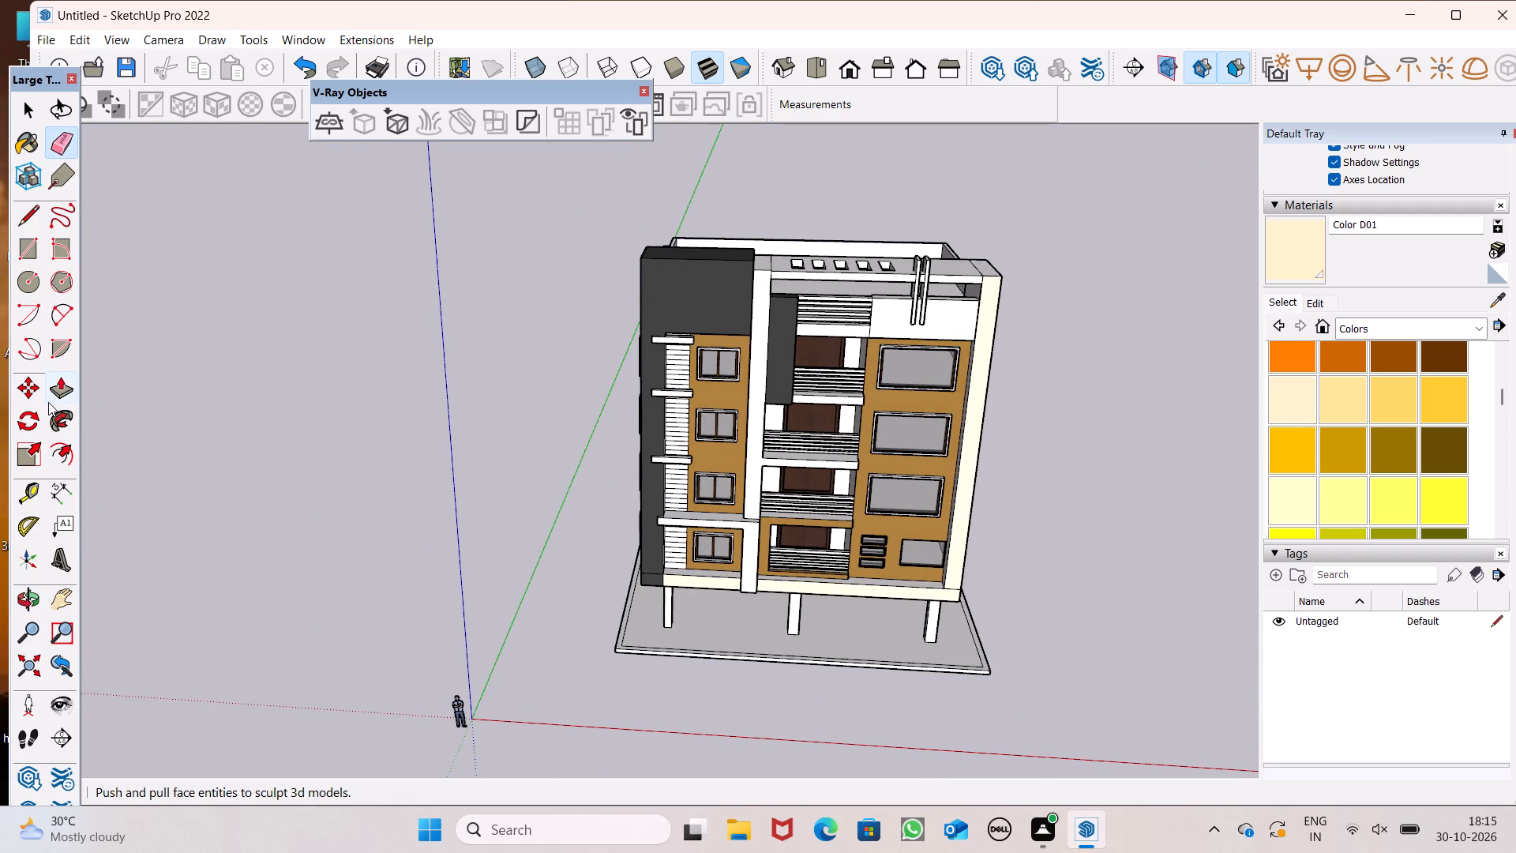
Draw a line across the slab's front border strip, between the dark-corner pillar and the middle pillar.
{"action": "left_click", "coordinate": [17, 223]}
{"action": "scroll", "coordinate": [638, 580], "scroll_direction": "down", "scroll_amount": 1}
{"action": "scroll", "coordinate": [638, 580], "scroll_direction": "up", "scroll_amount": 4}
{"action": "scroll", "coordinate": [743, 693], "scroll_direction": "up", "scroll_amount": 1}
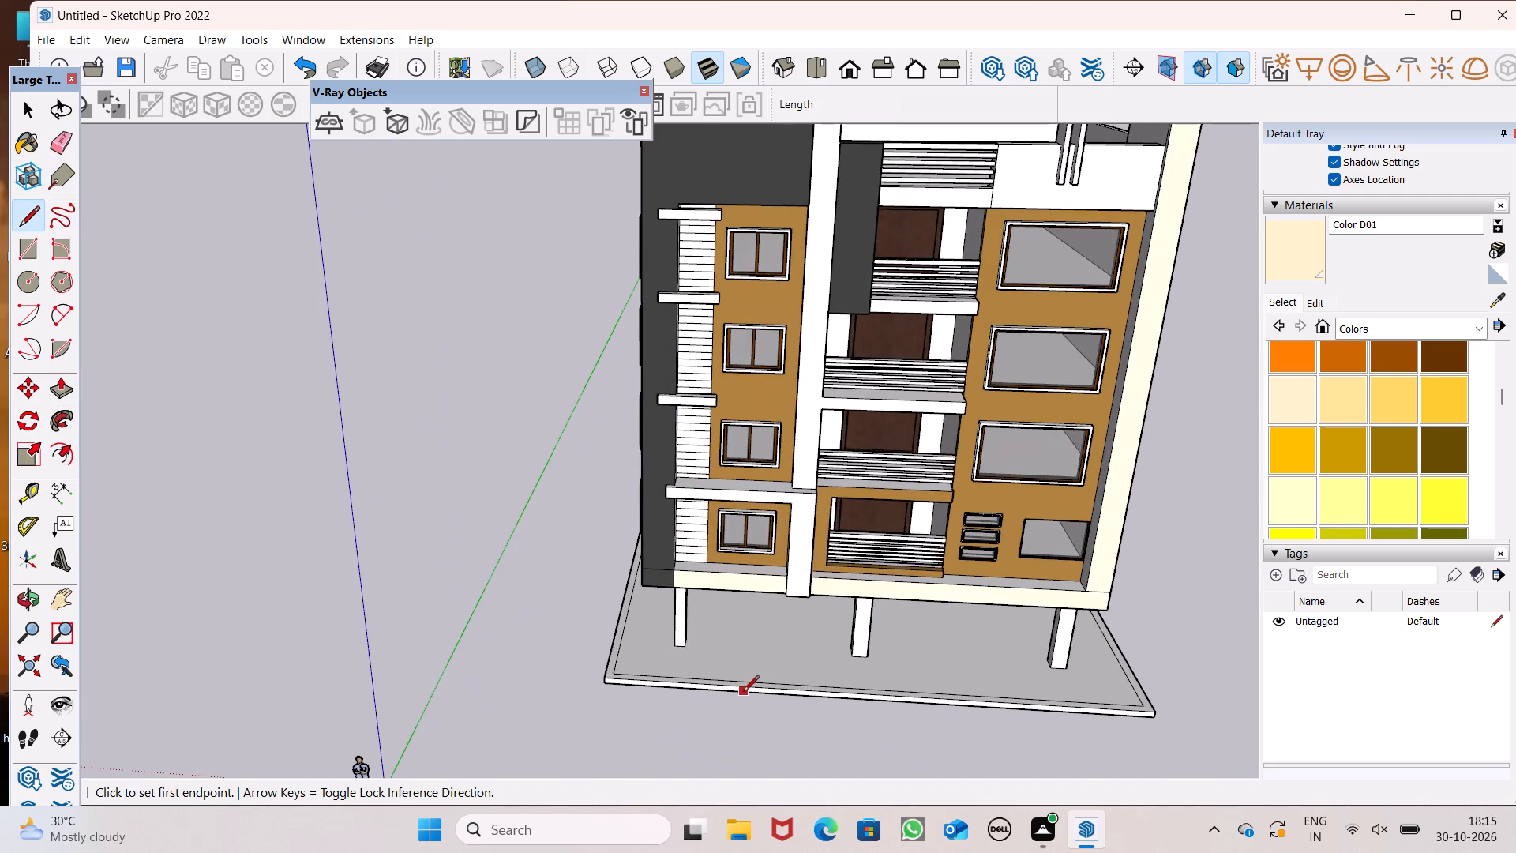
{"action": "scroll", "coordinate": [556, 628], "scroll_direction": "down", "scroll_amount": 4}
{"action": "middle_click_drag", "start_coordinate": [636, 731], "coordinate": [649, 772]}
{"action": "scroll", "coordinate": [649, 772], "scroll_direction": "up", "scroll_amount": 8}
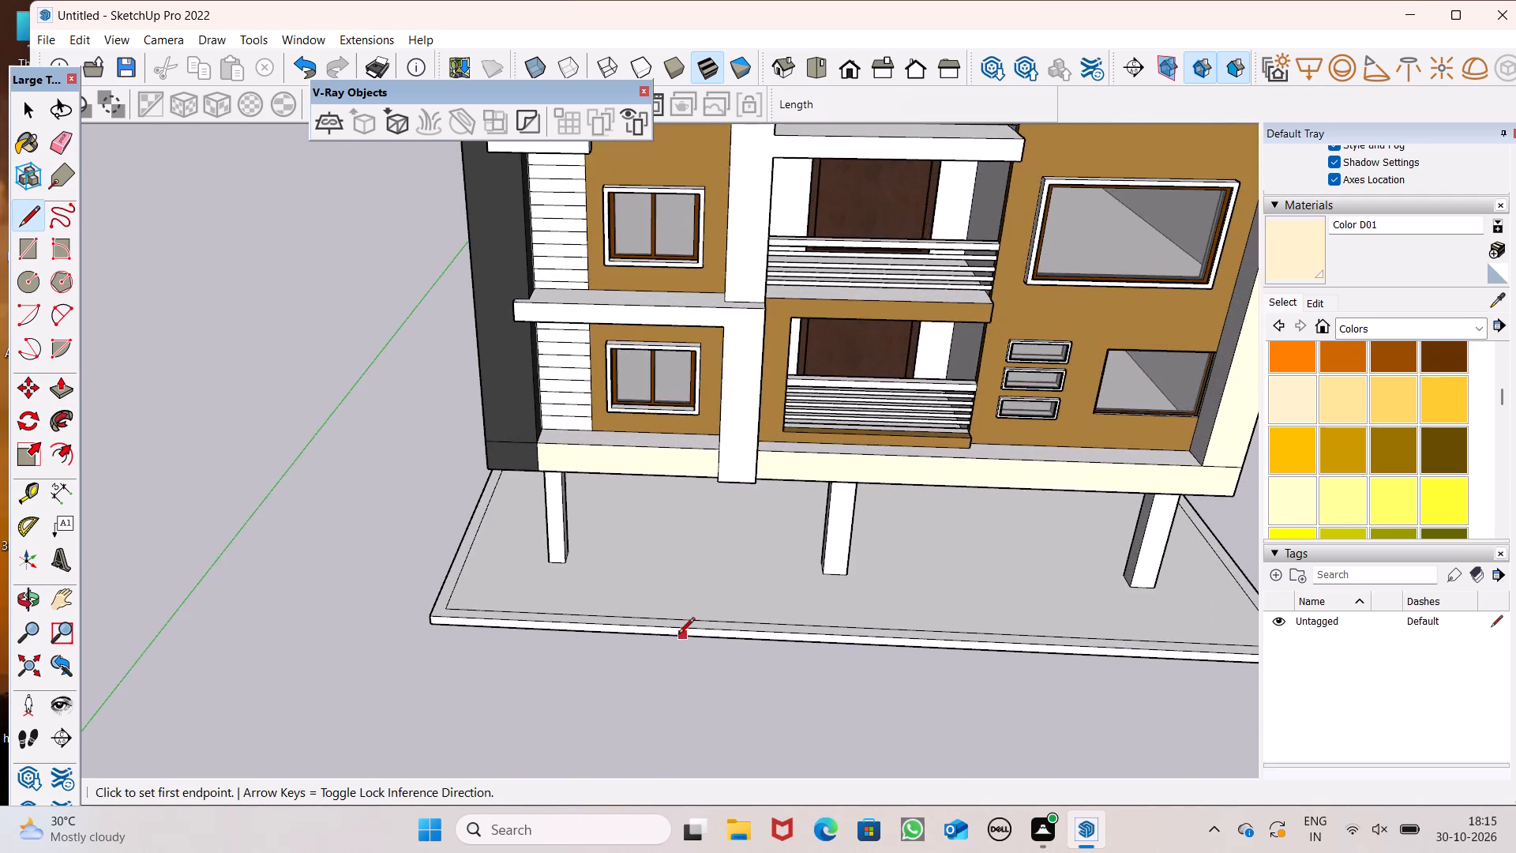
{"action": "scroll", "coordinate": [678, 635], "scroll_direction": "up", "scroll_amount": 6}
{"action": "left_click", "coordinate": [672, 608]}
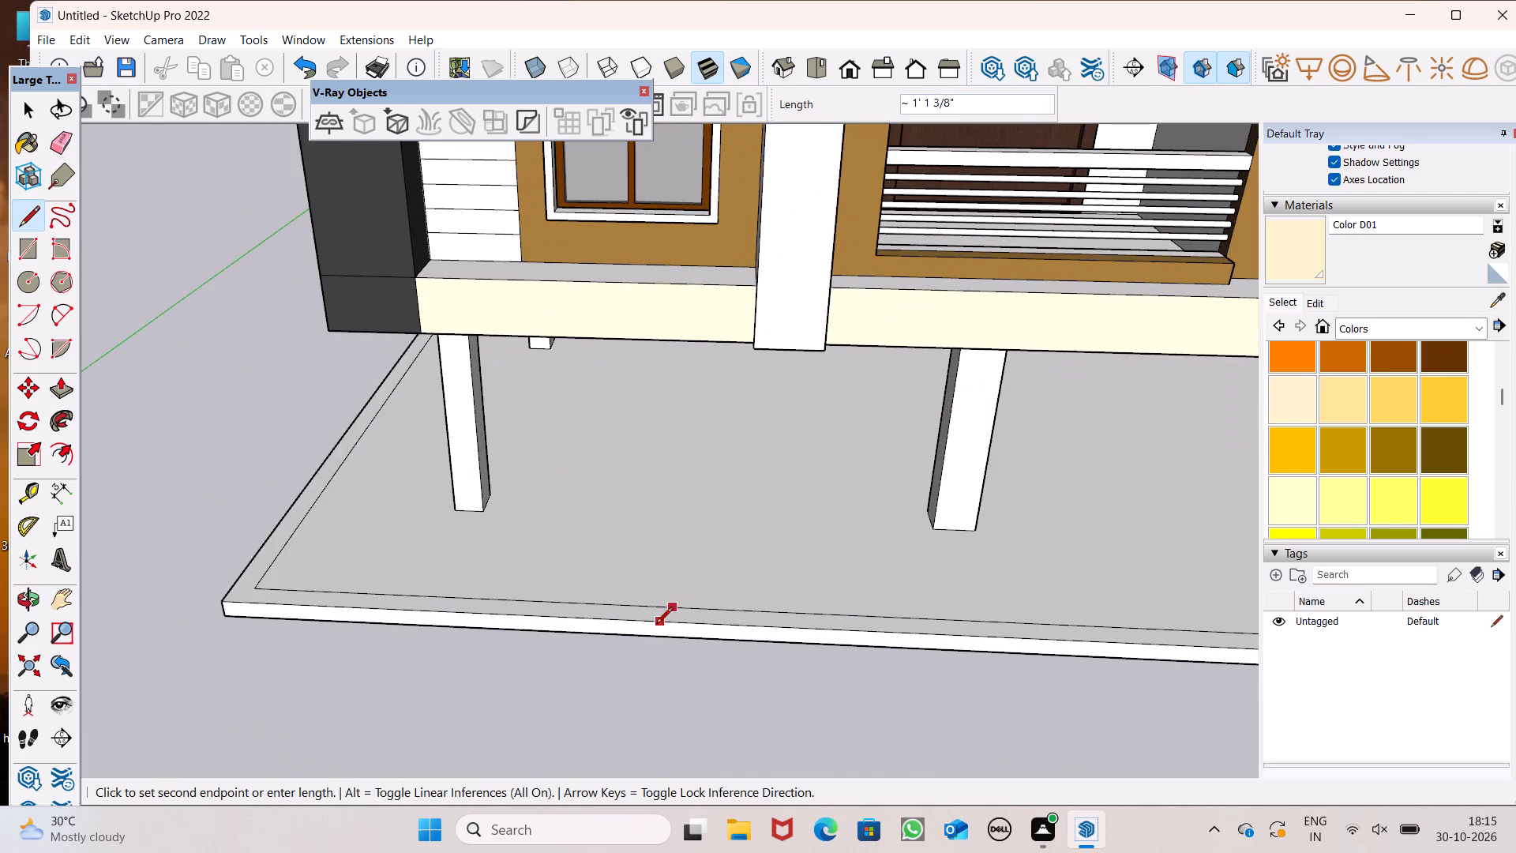
{"action": "left_click", "coordinate": [669, 624]}
{"action": "scroll", "coordinate": [329, 581], "scroll_direction": "down", "scroll_amount": 6}
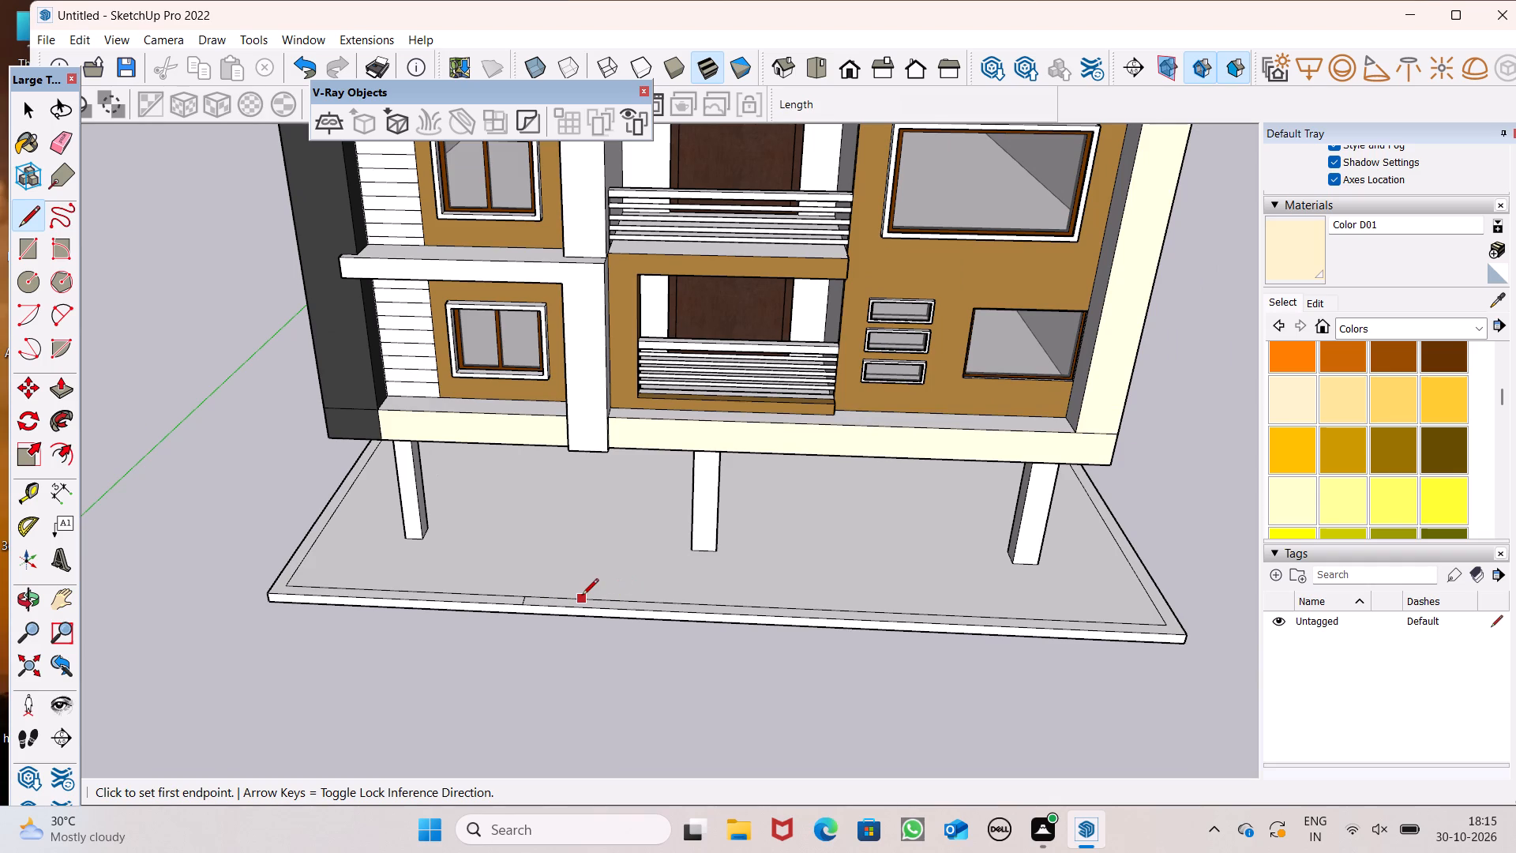
Draw a second line, about 1' long, across the front border strip near the cream-side corner pillar.
{"action": "scroll", "coordinate": [1096, 652], "scroll_direction": "up", "scroll_amount": 2}
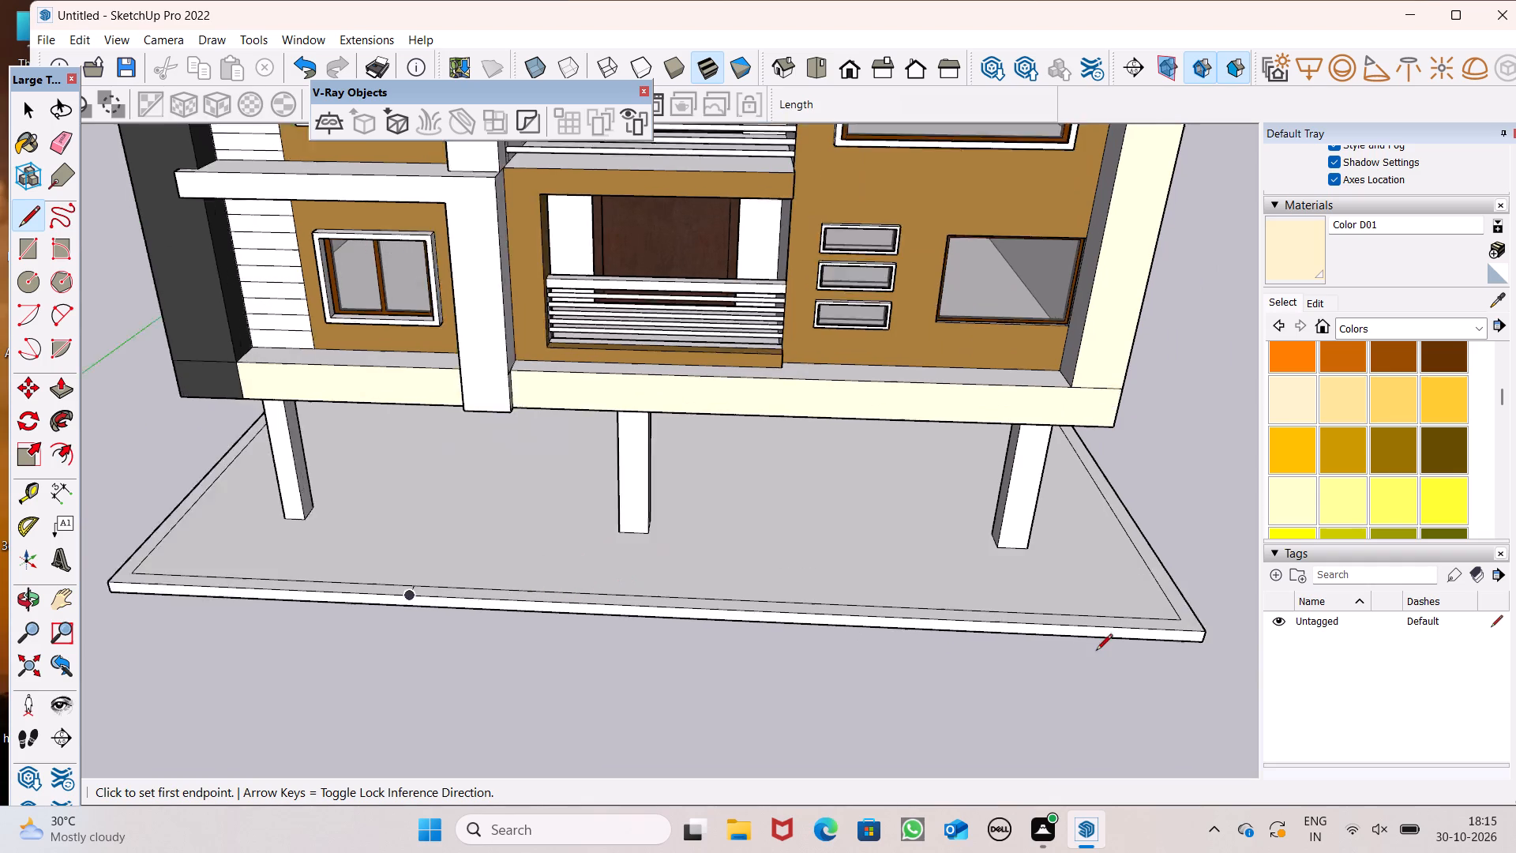
{"action": "scroll", "coordinate": [1096, 652], "scroll_direction": "up", "scroll_amount": 2}
{"action": "scroll", "coordinate": [1010, 599], "scroll_direction": "up", "scroll_amount": 4}
{"action": "left_click", "coordinate": [982, 607]}
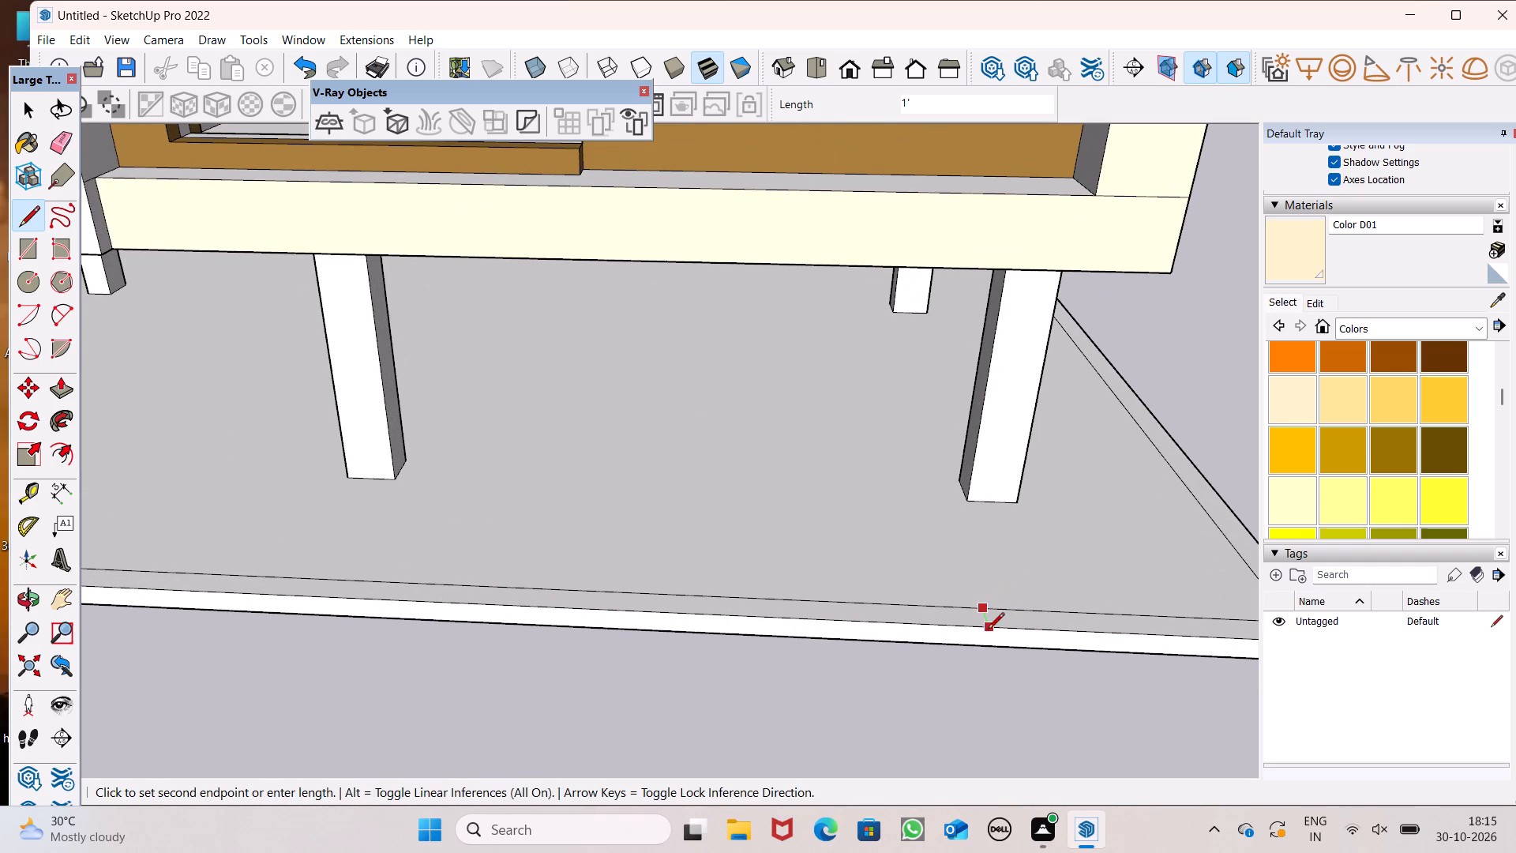
{"action": "left_click", "coordinate": [988, 629]}
{"action": "scroll", "coordinate": [1125, 558], "scroll_direction": "down", "scroll_amount": 7}
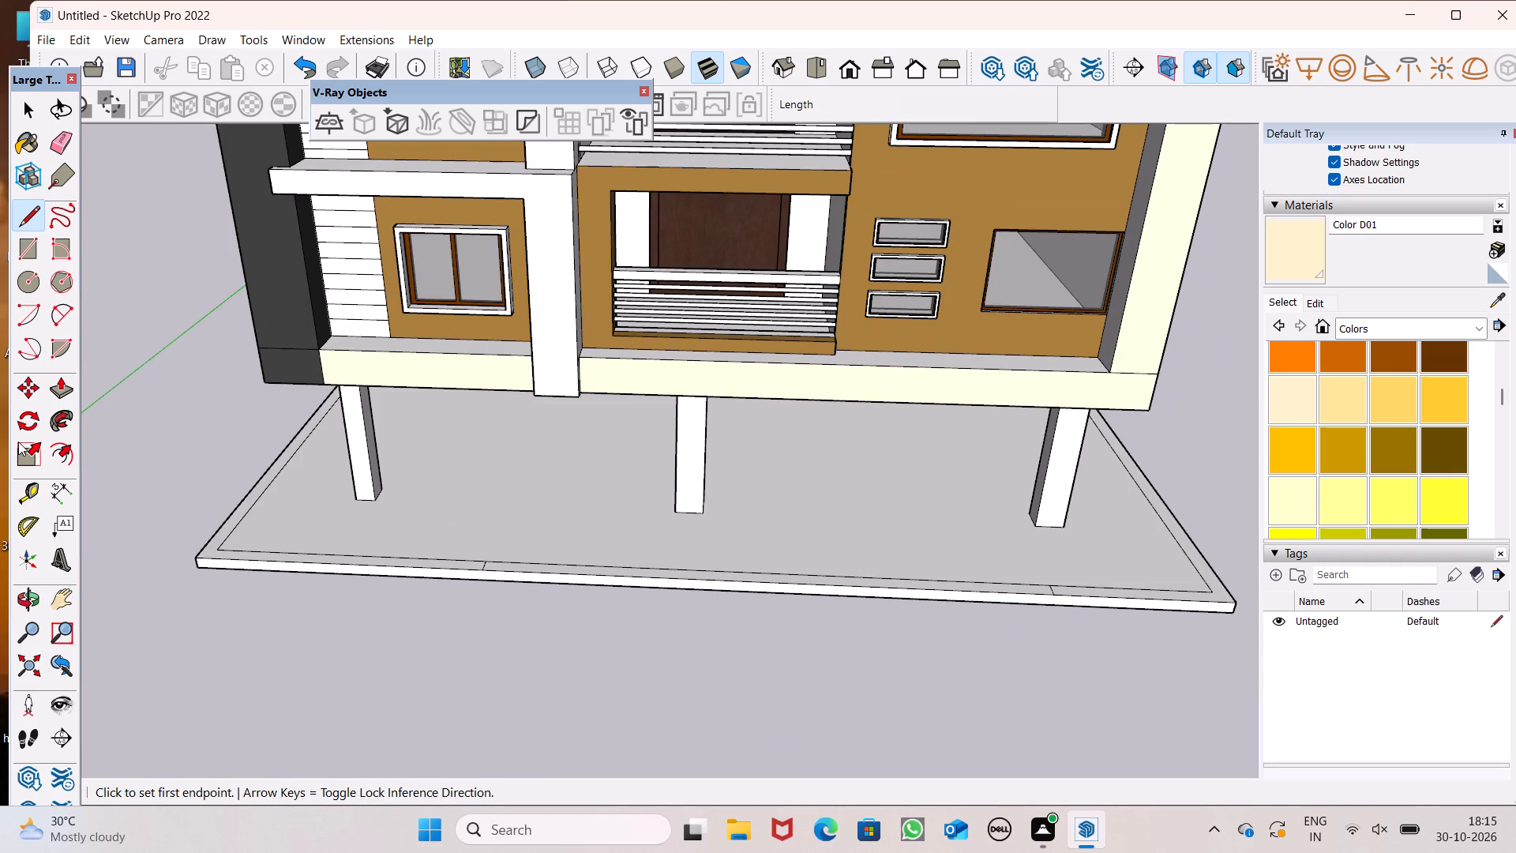
Push/Pull the slab's border strip up 6' into a boundary wall, leaving the front section between the two lines open.
{"action": "left_click", "coordinate": [60, 385]}
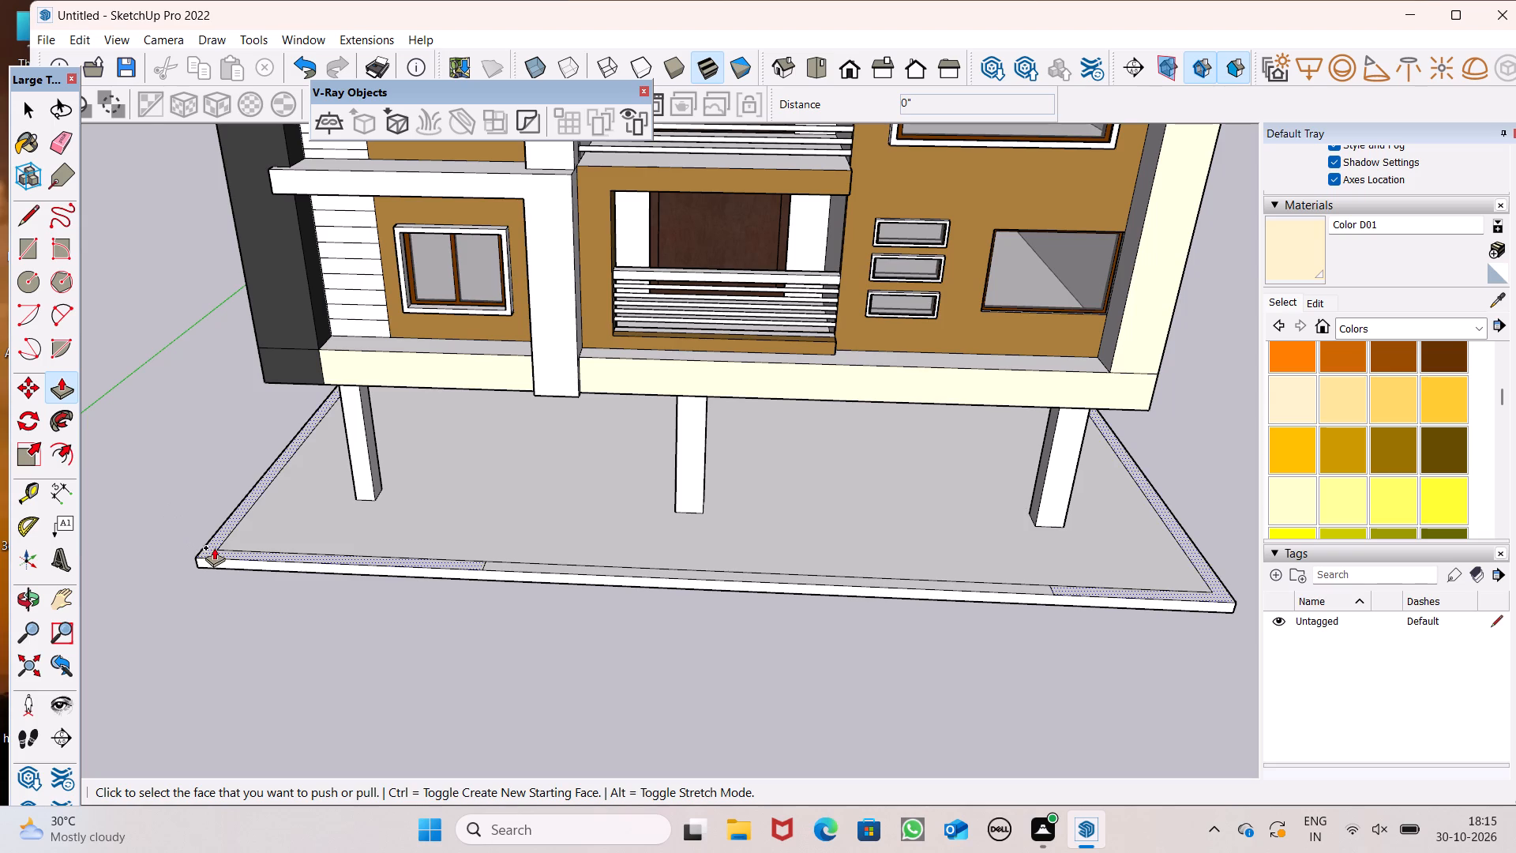
{"action": "left_click_drag", "start_coordinate": [214, 547], "coordinate": [165, 446]}
{"action": "type", "text": "6'"}
{"action": "key", "text": "Return"}
{"action": "scroll", "coordinate": [161, 455], "scroll_direction": "down", "scroll_amount": 4}
{"action": "middle_click_drag", "start_coordinate": [245, 518], "coordinate": [242, 374]}
{"action": "key", "text": "space"}
{"action": "scroll", "coordinate": [306, 389], "scroll_direction": "up", "scroll_amount": 6}
{"action": "middle_click_drag", "start_coordinate": [544, 533], "coordinate": [456, 532]}
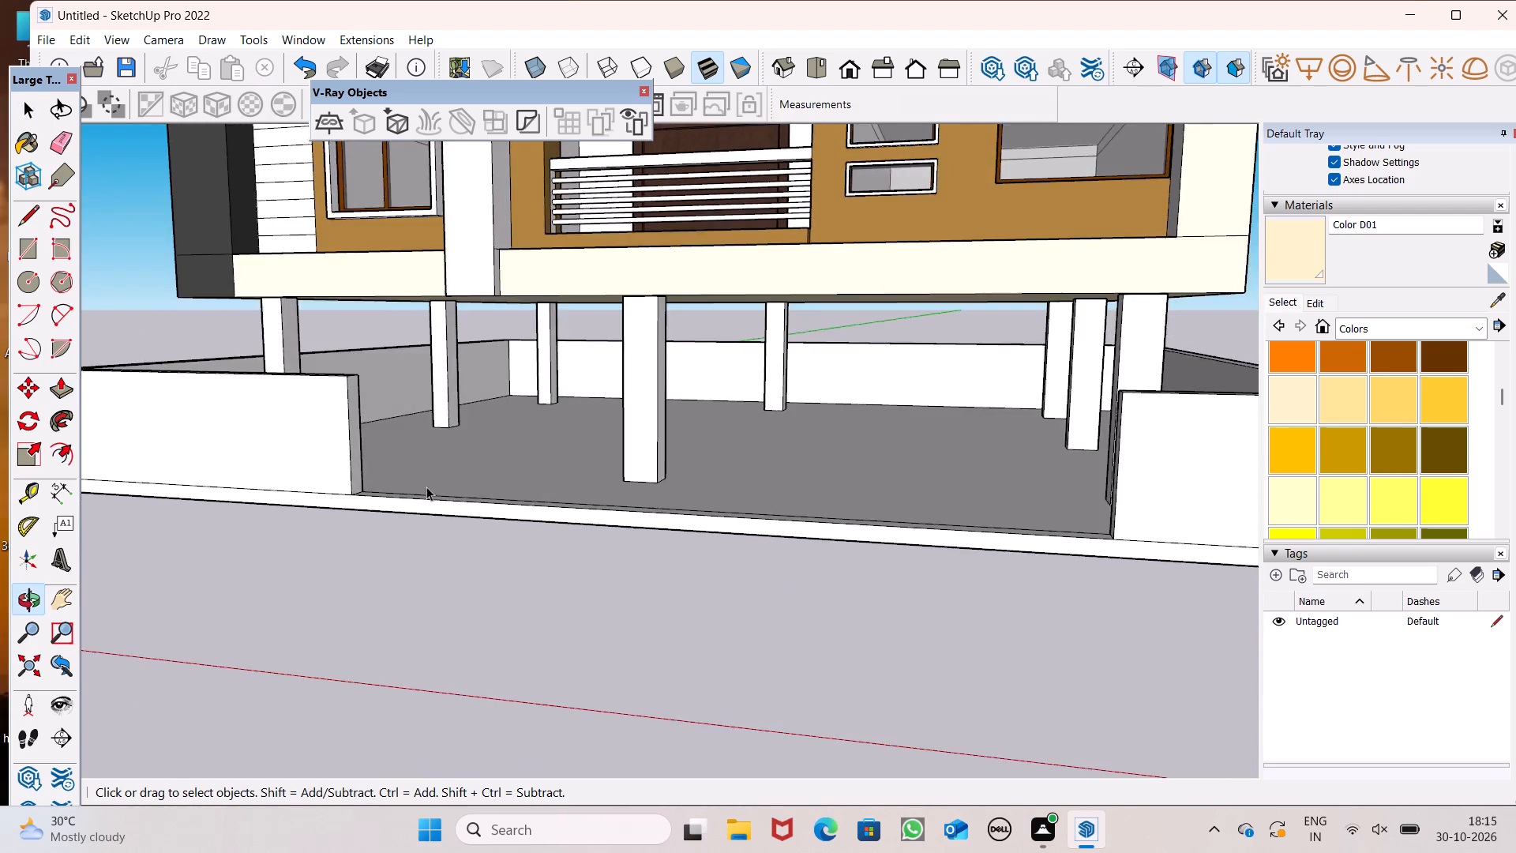
Measure the boundary wall's height at its end beside the front opening without placing a dimension.
{"action": "scroll", "coordinate": [349, 453], "scroll_direction": "up", "scroll_amount": 7}
{"action": "left_click", "coordinate": [52, 479]}
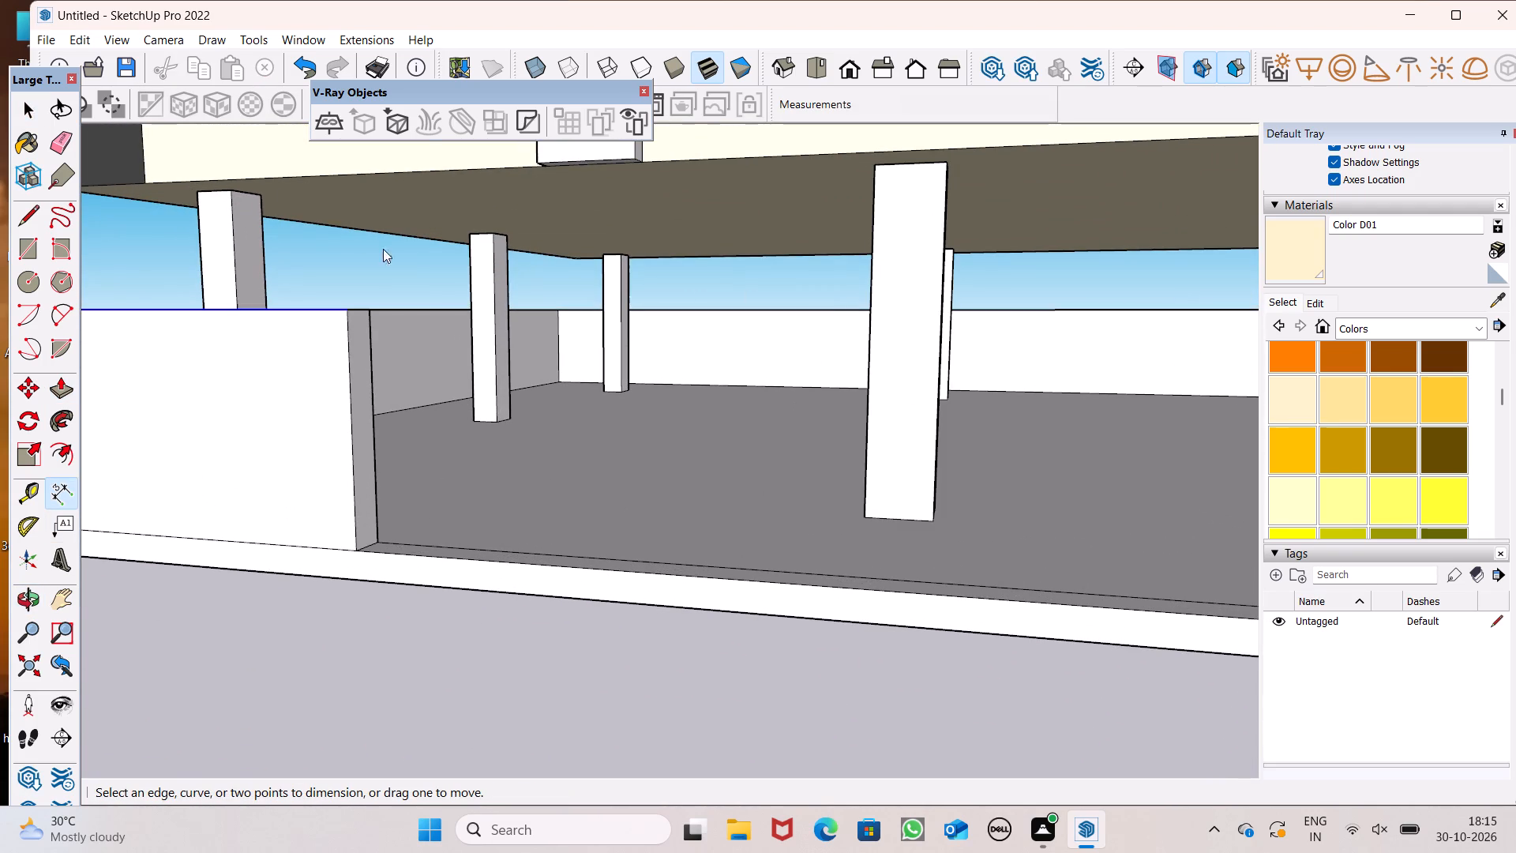
{"action": "left_click", "coordinate": [344, 310]}
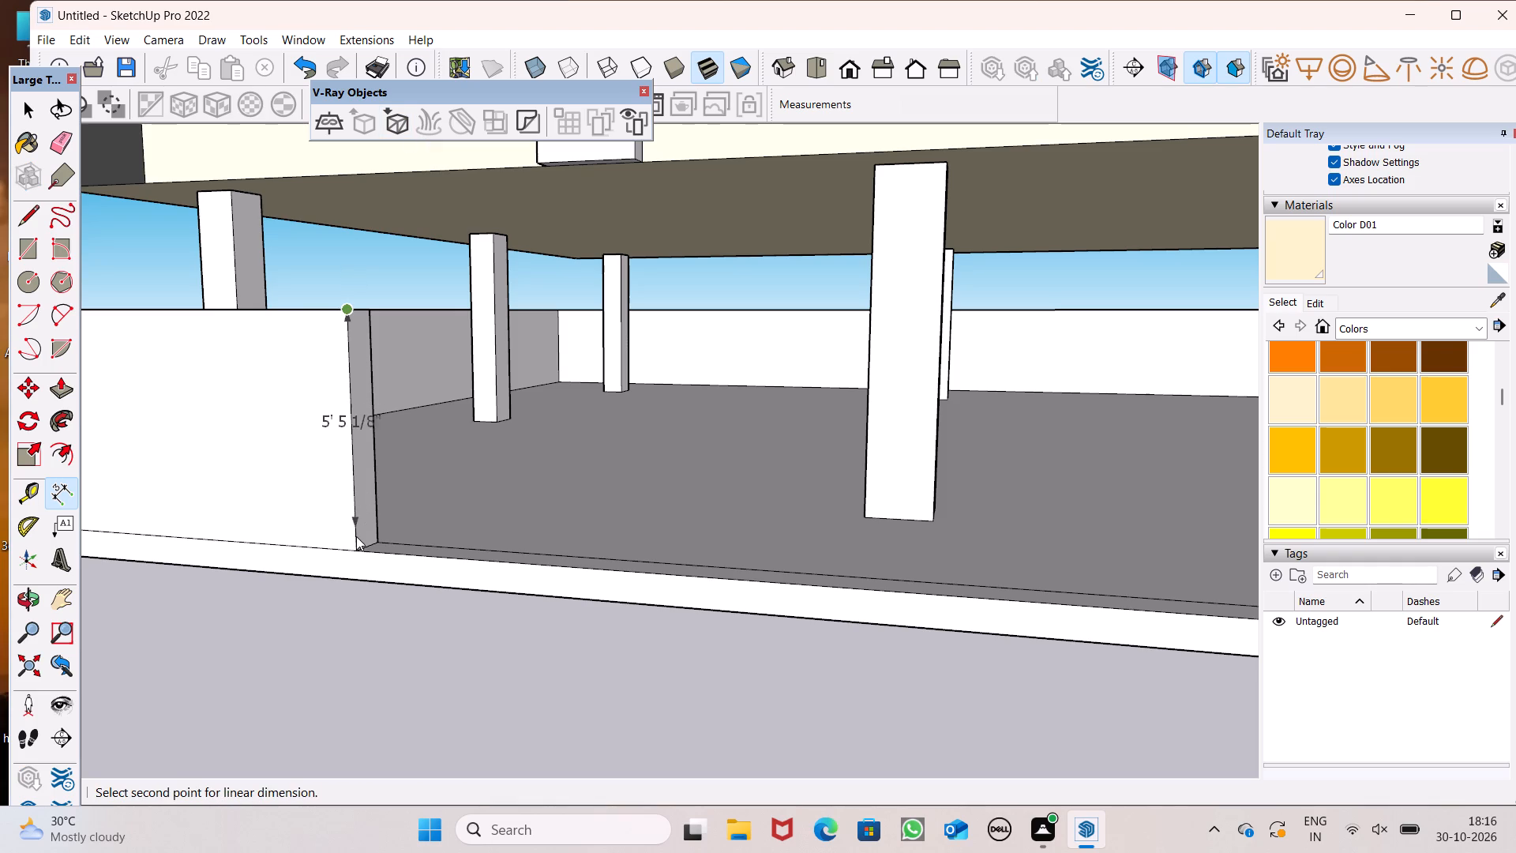
{"action": "left_click", "coordinate": [357, 551]}
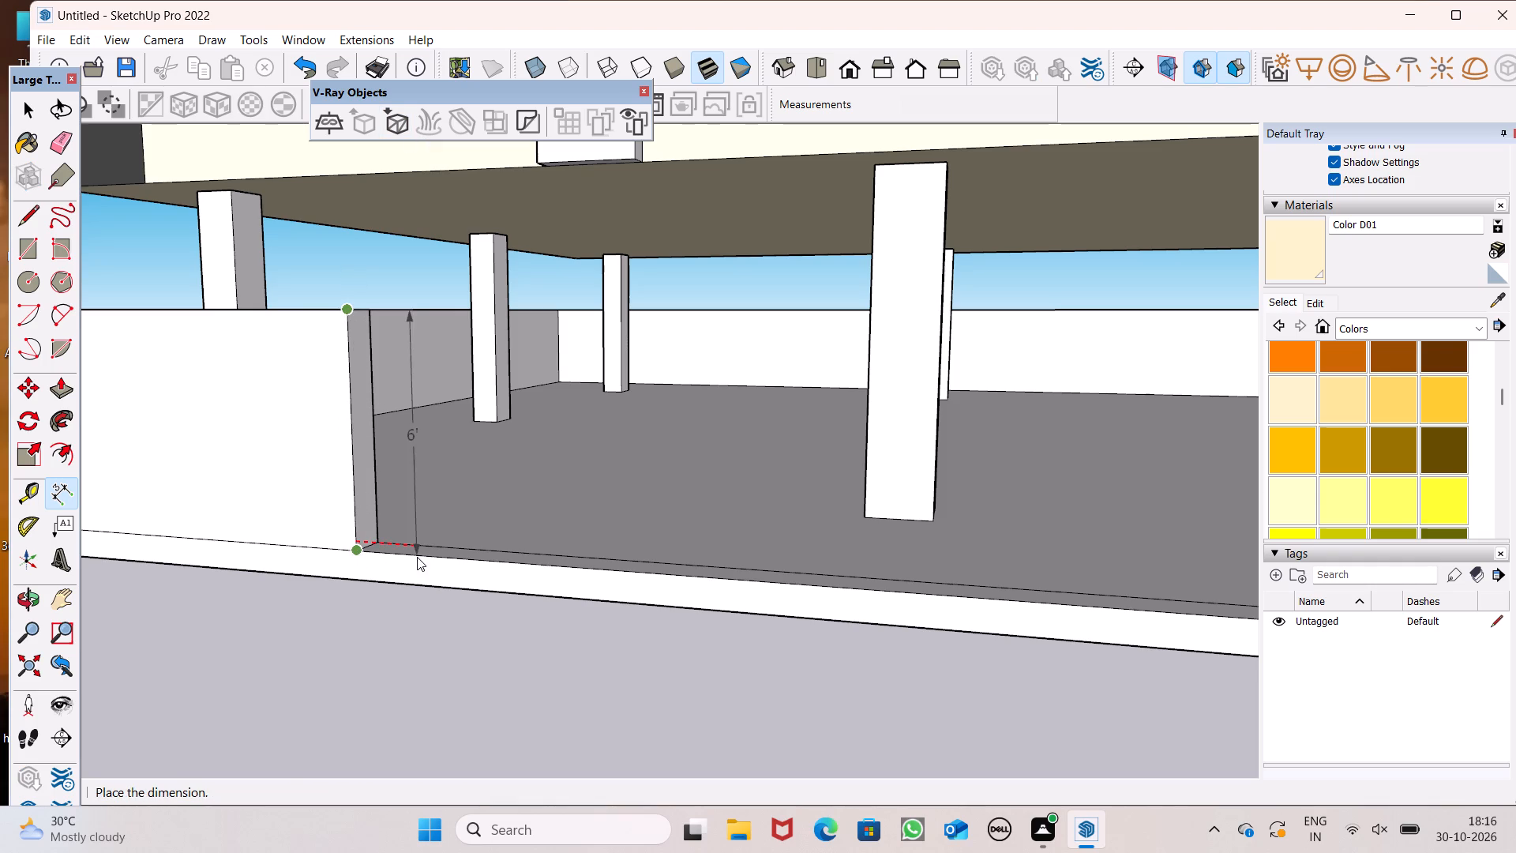
{"action": "key", "text": "space"}
Apply the Polished Concrete New material from Asphalt and Concrete to the floor under the building.
{"action": "scroll", "coordinate": [389, 460], "scroll_direction": "down", "scroll_amount": 12}
{"action": "middle_click_drag", "start_coordinate": [411, 478], "coordinate": [601, 499]}
{"action": "scroll", "coordinate": [576, 532], "scroll_direction": "up", "scroll_amount": 2}
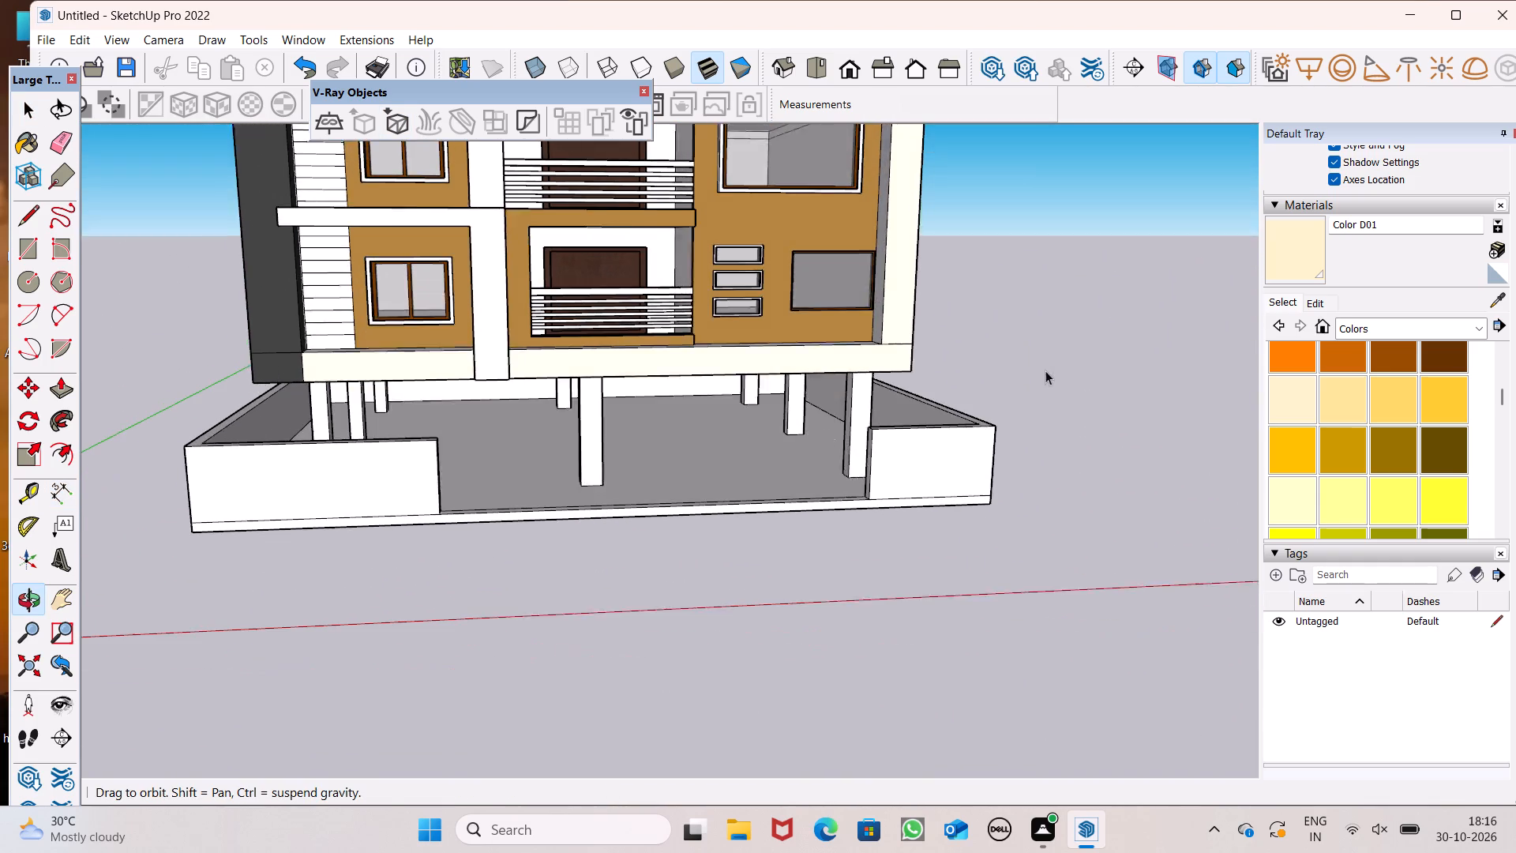
{"action": "left_click", "coordinate": [1368, 333]}
{"action": "left_click", "coordinate": [1389, 352]}
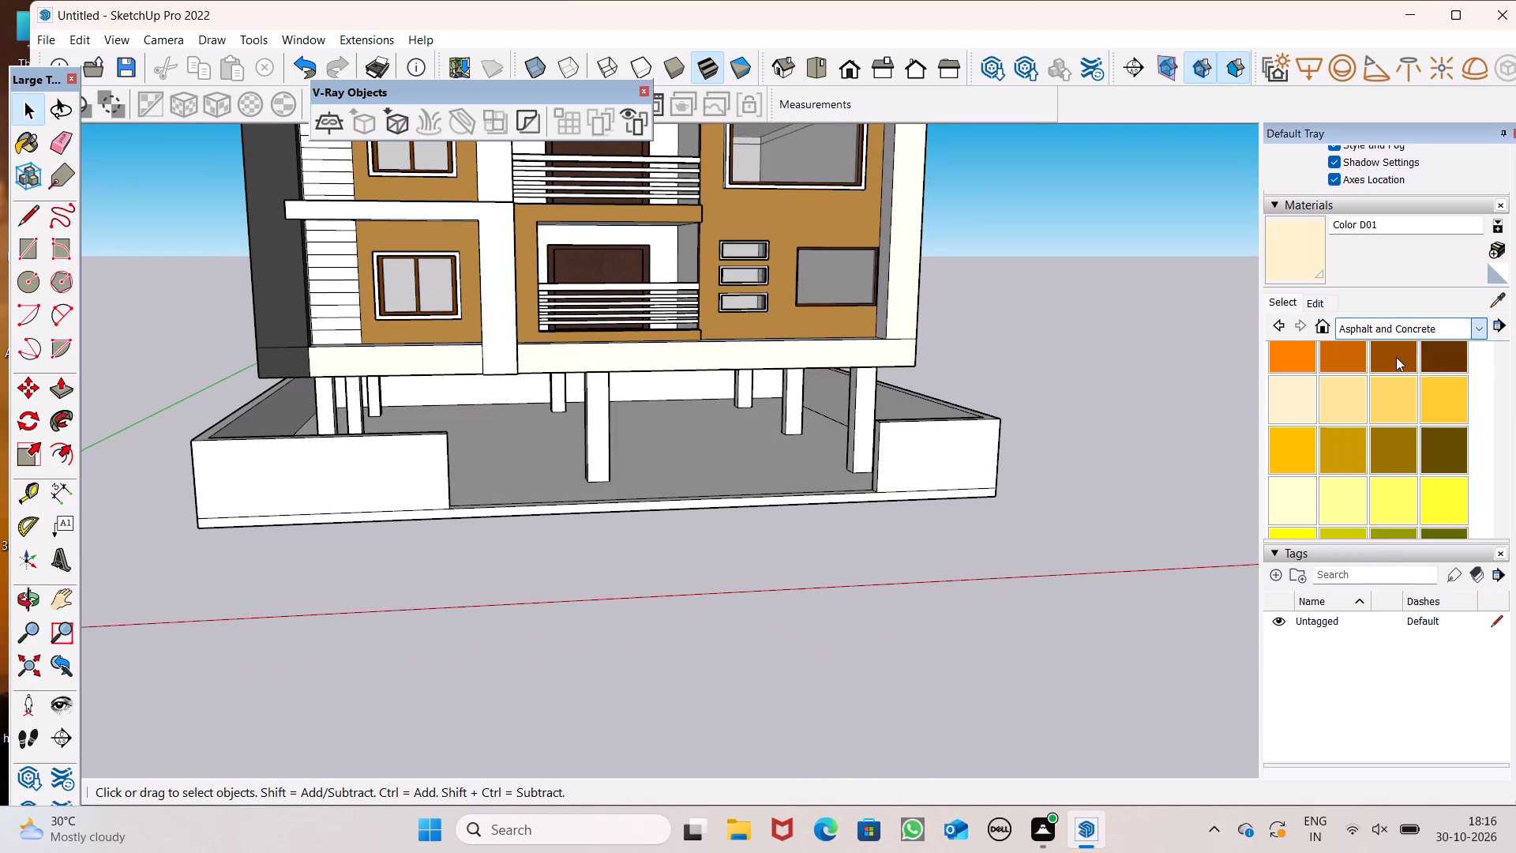
{"action": "left_click", "coordinate": [1454, 439]}
{"action": "left_click", "coordinate": [764, 439]}
{"action": "middle_click_drag", "start_coordinate": [736, 440], "coordinate": [685, 481]}
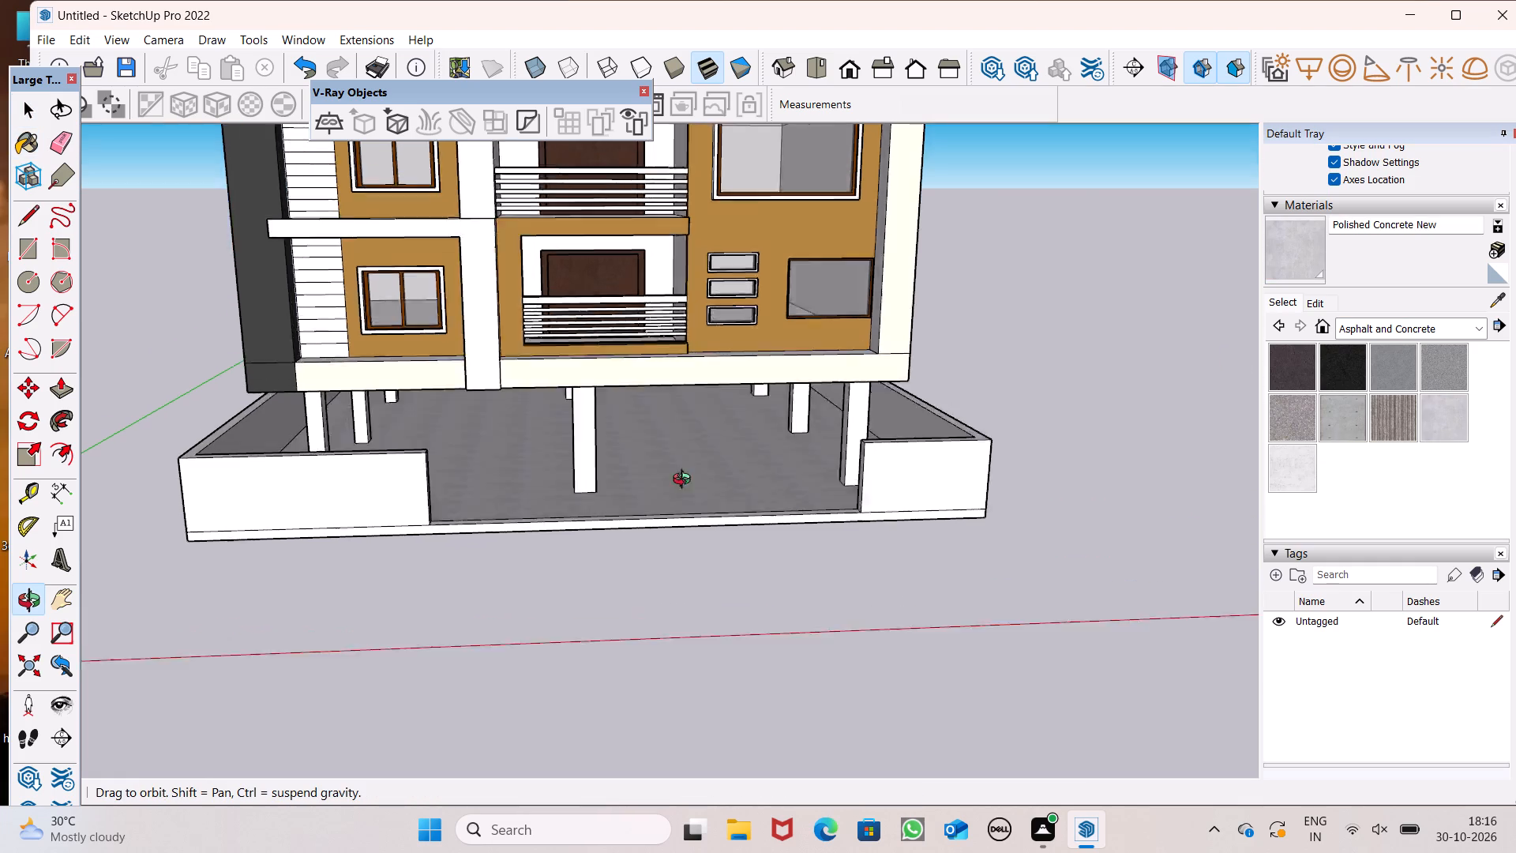
{"action": "middle_click_drag", "start_coordinate": [685, 481], "coordinate": [644, 471]}
{"action": "key", "text": "space"}
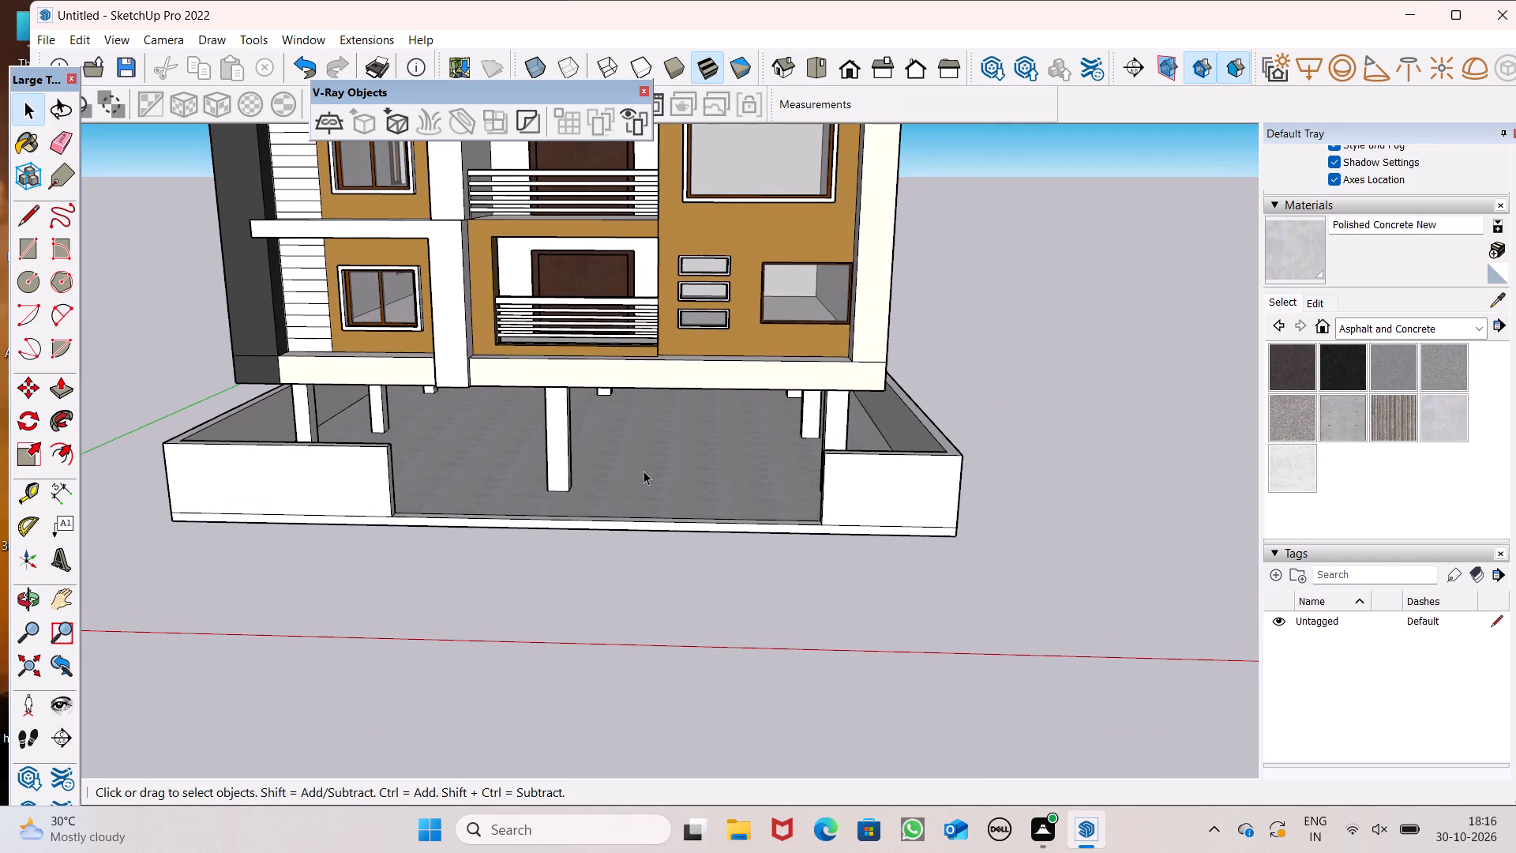
Push/Pull the end face of the front boundary wall on the dark-grey side towards the opening to lengthen that wall section.
{"action": "scroll", "coordinate": [617, 486], "scroll_direction": "down", "scroll_amount": 3}
{"action": "middle_click_drag", "start_coordinate": [615, 484], "coordinate": [514, 465]}
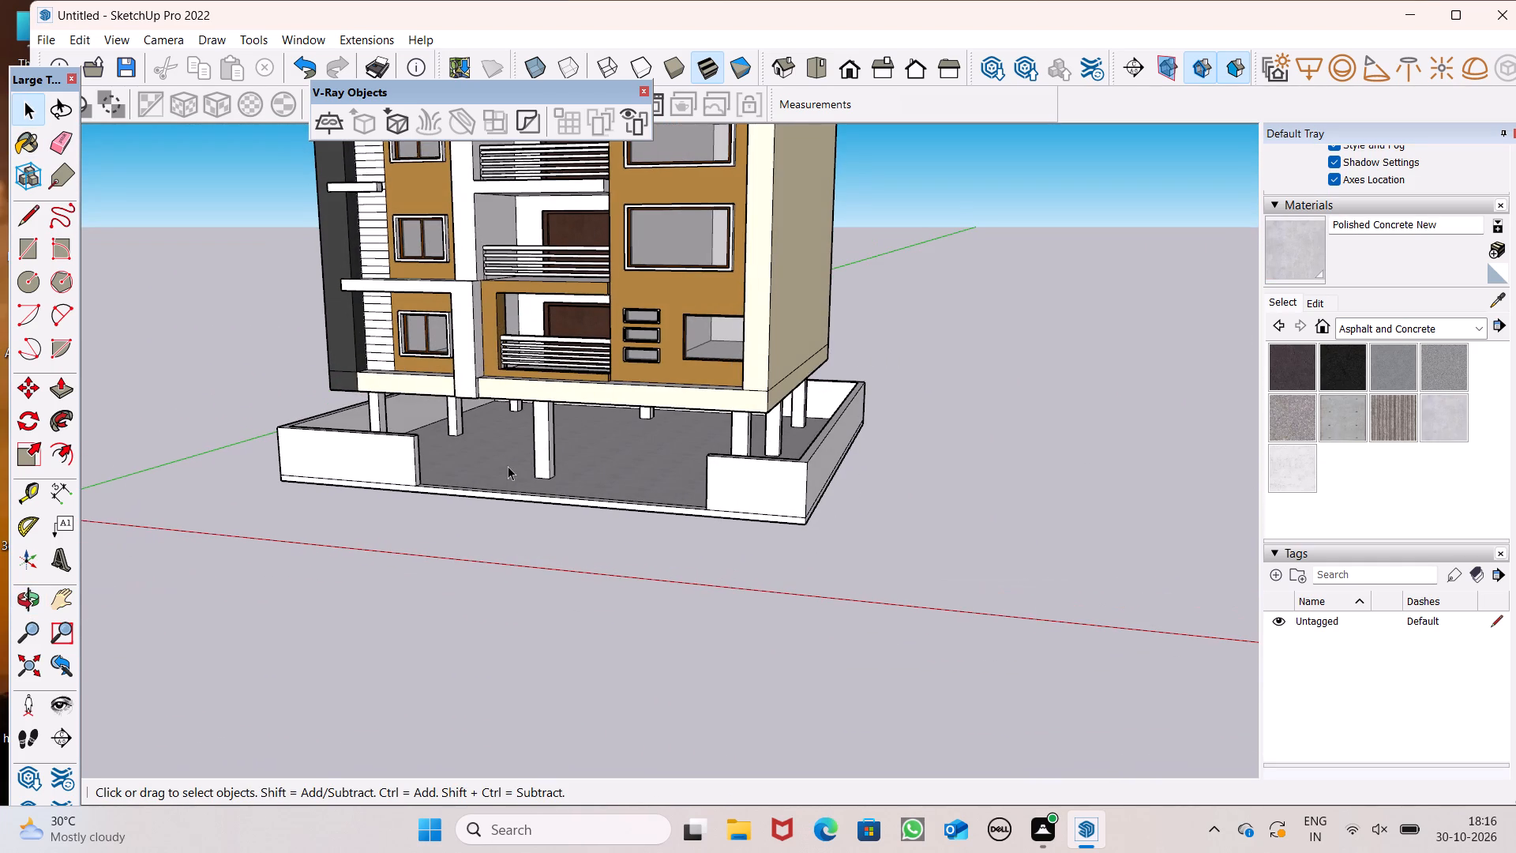
{"action": "scroll", "coordinate": [497, 464], "scroll_direction": "up", "scroll_amount": 1}
{"action": "scroll", "coordinate": [362, 440], "scroll_direction": "up", "scroll_amount": 4}
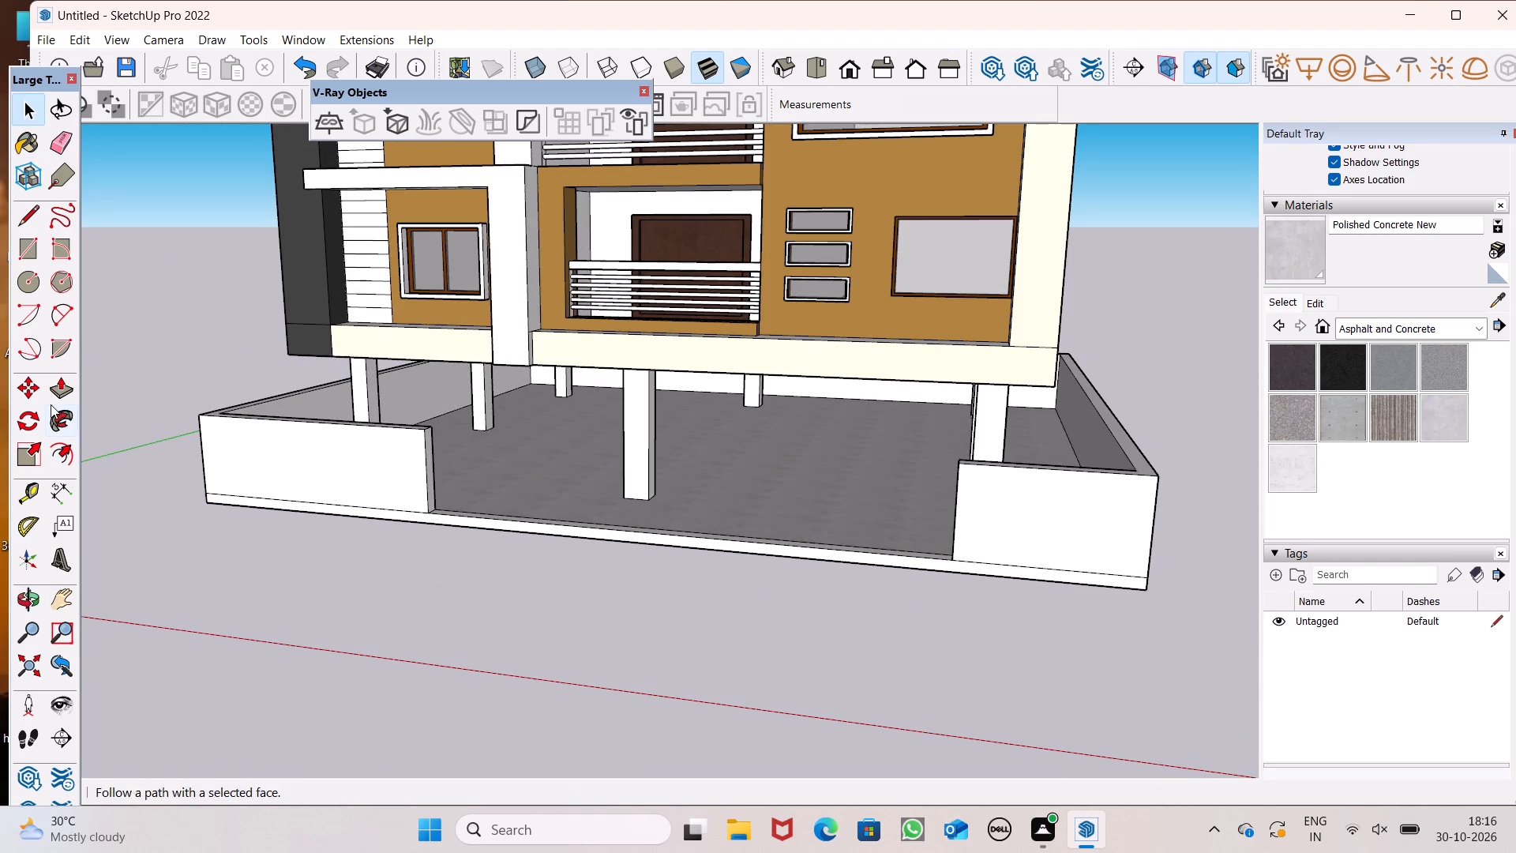
{"action": "left_click", "coordinate": [50, 381]}
{"action": "middle_click_drag", "start_coordinate": [191, 472], "coordinate": [96, 527]}
{"action": "scroll", "coordinate": [96, 528], "scroll_direction": "up", "scroll_amount": 6}
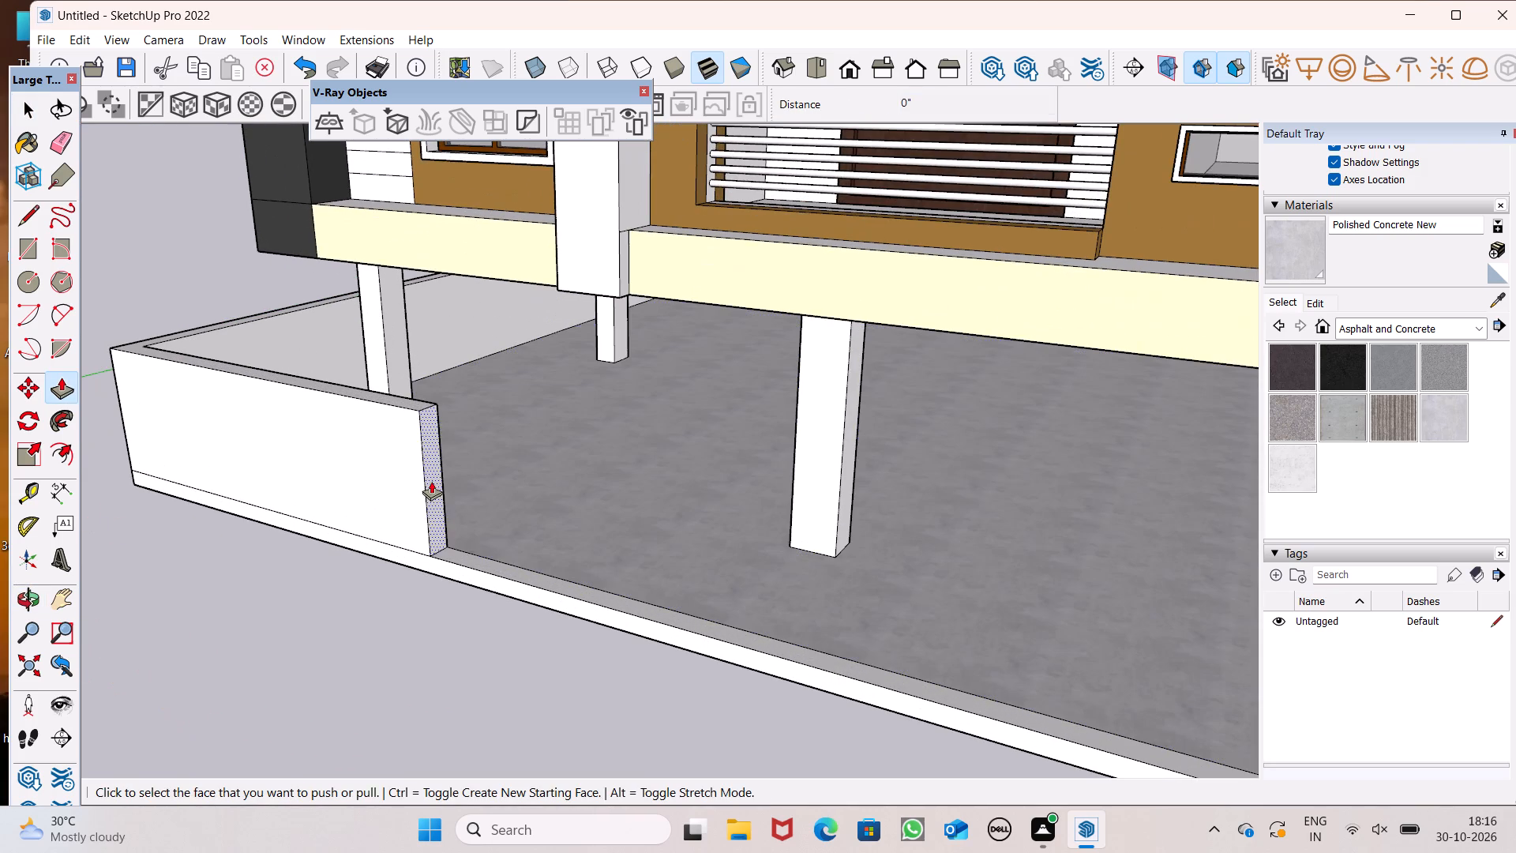
{"action": "left_click_drag", "start_coordinate": [433, 485], "coordinate": [497, 546]}
{"action": "scroll", "coordinate": [454, 414], "scroll_direction": "down", "scroll_amount": 7}
{"action": "middle_click_drag", "start_coordinate": [468, 468], "coordinate": [733, 372]}
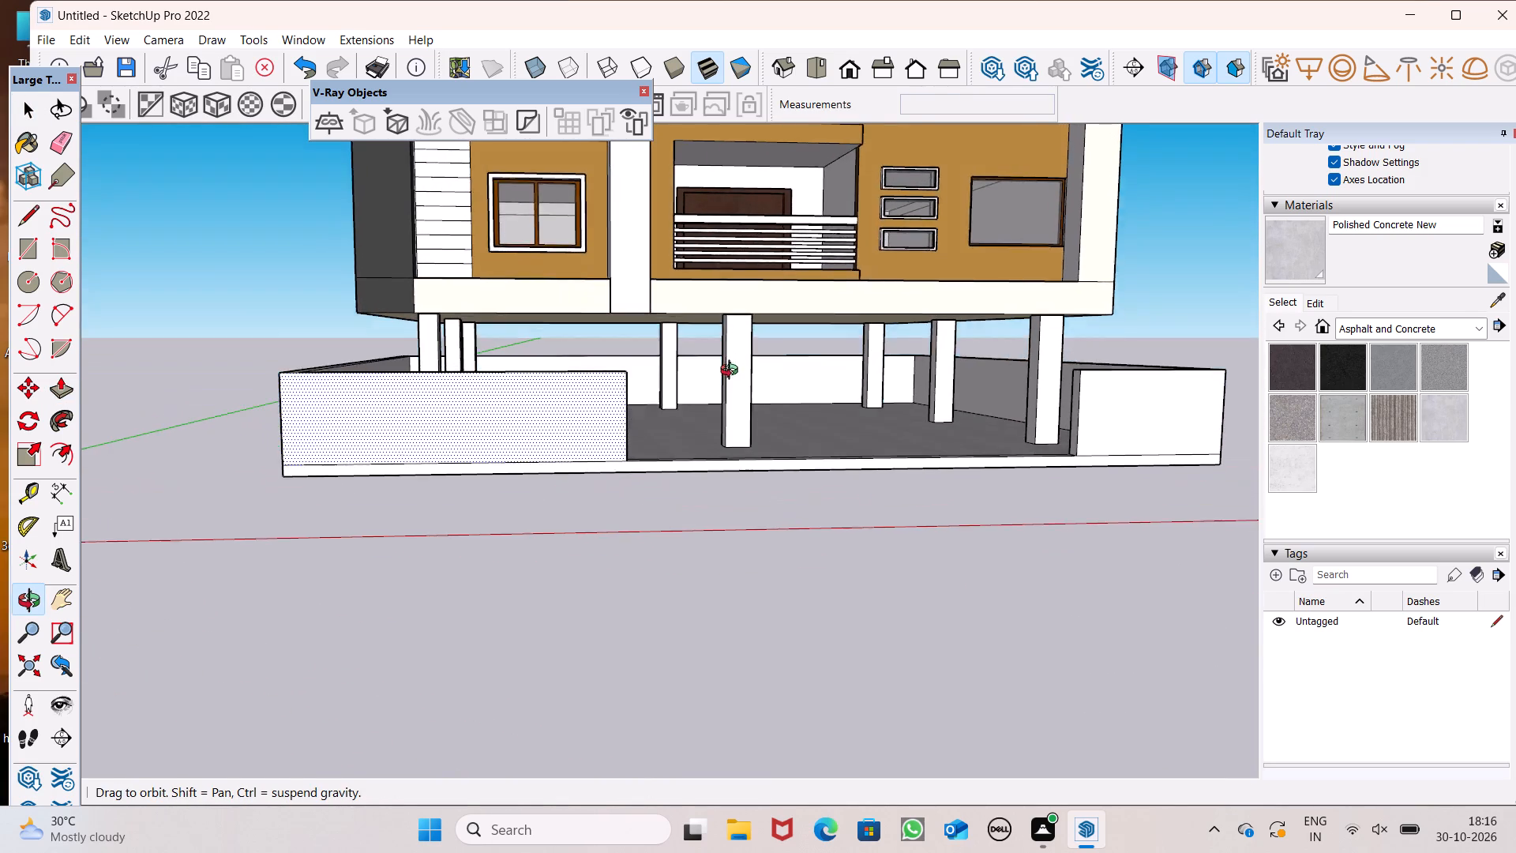
{"action": "middle_click_drag", "start_coordinate": [733, 372], "coordinate": [733, 374]}
{"action": "scroll", "coordinate": [557, 427], "scroll_direction": "down", "scroll_amount": 3}
{"action": "key", "text": "space"}
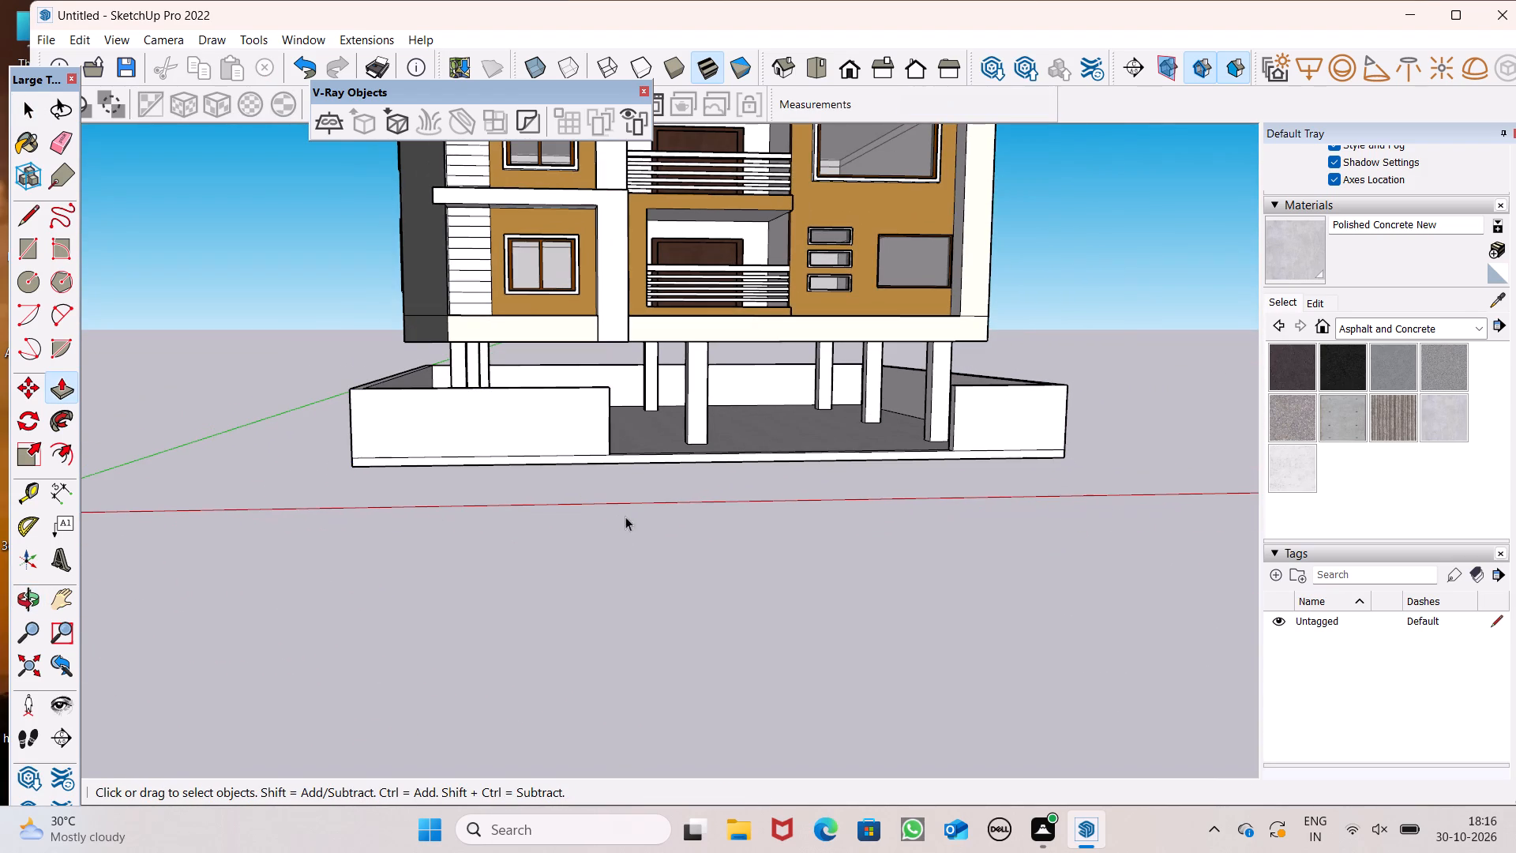
{"action": "scroll", "coordinate": [476, 426], "scroll_direction": "down", "scroll_amount": 1}
{"action": "left_click", "coordinate": [453, 553]}
Draw a rectangle about 15' 2" by 11 3/4" near the top of the lengthened front wall's outer face.
{"action": "scroll", "coordinate": [444, 434], "scroll_direction": "up", "scroll_amount": 6}
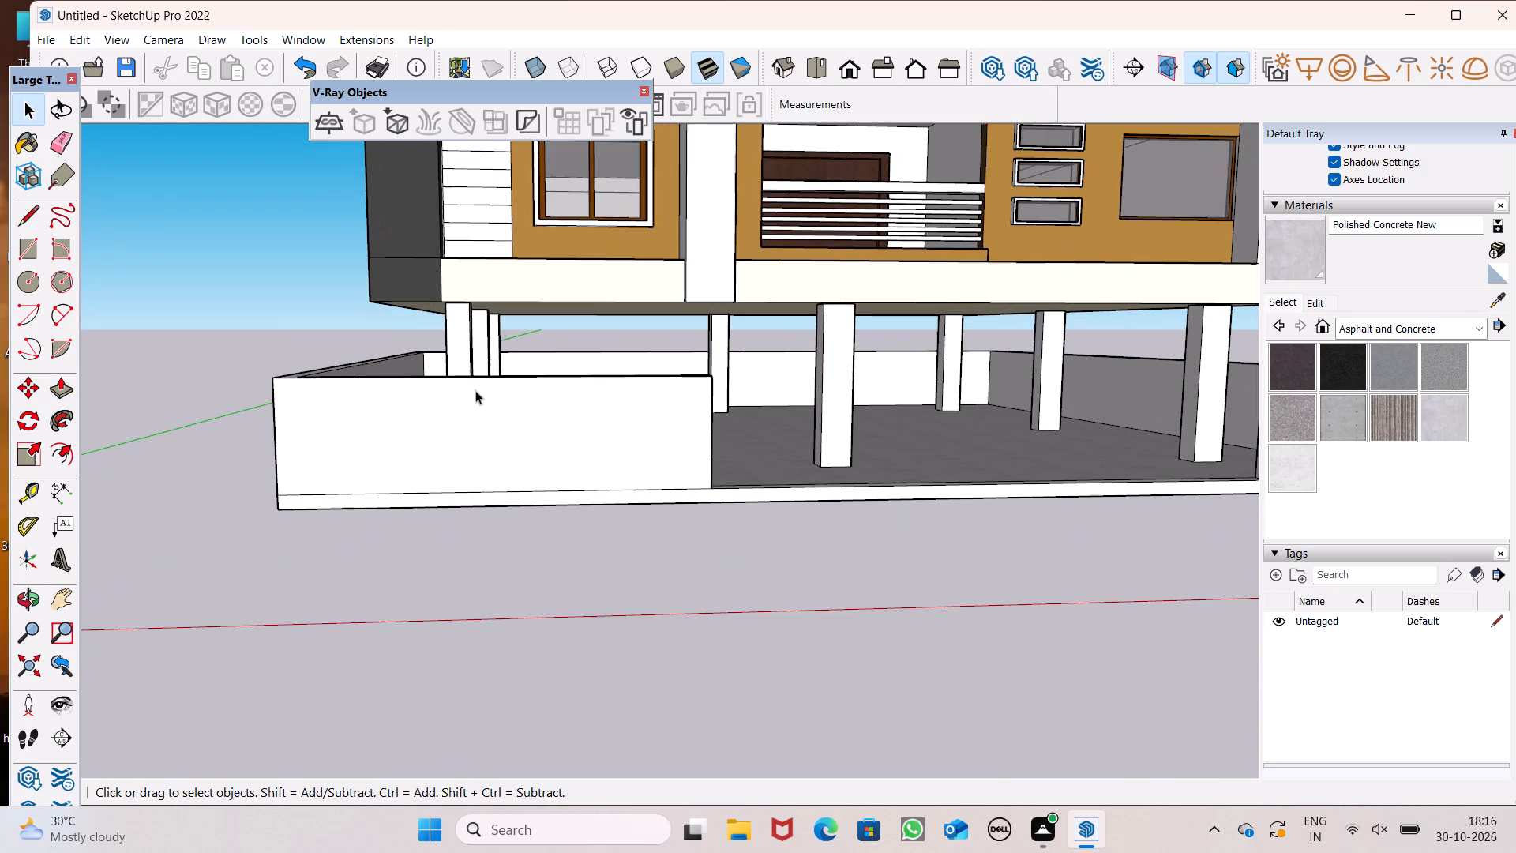
{"action": "scroll", "coordinate": [527, 383], "scroll_direction": "down", "scroll_amount": 2}
{"action": "middle_click_drag", "start_coordinate": [532, 382], "coordinate": [466, 416]}
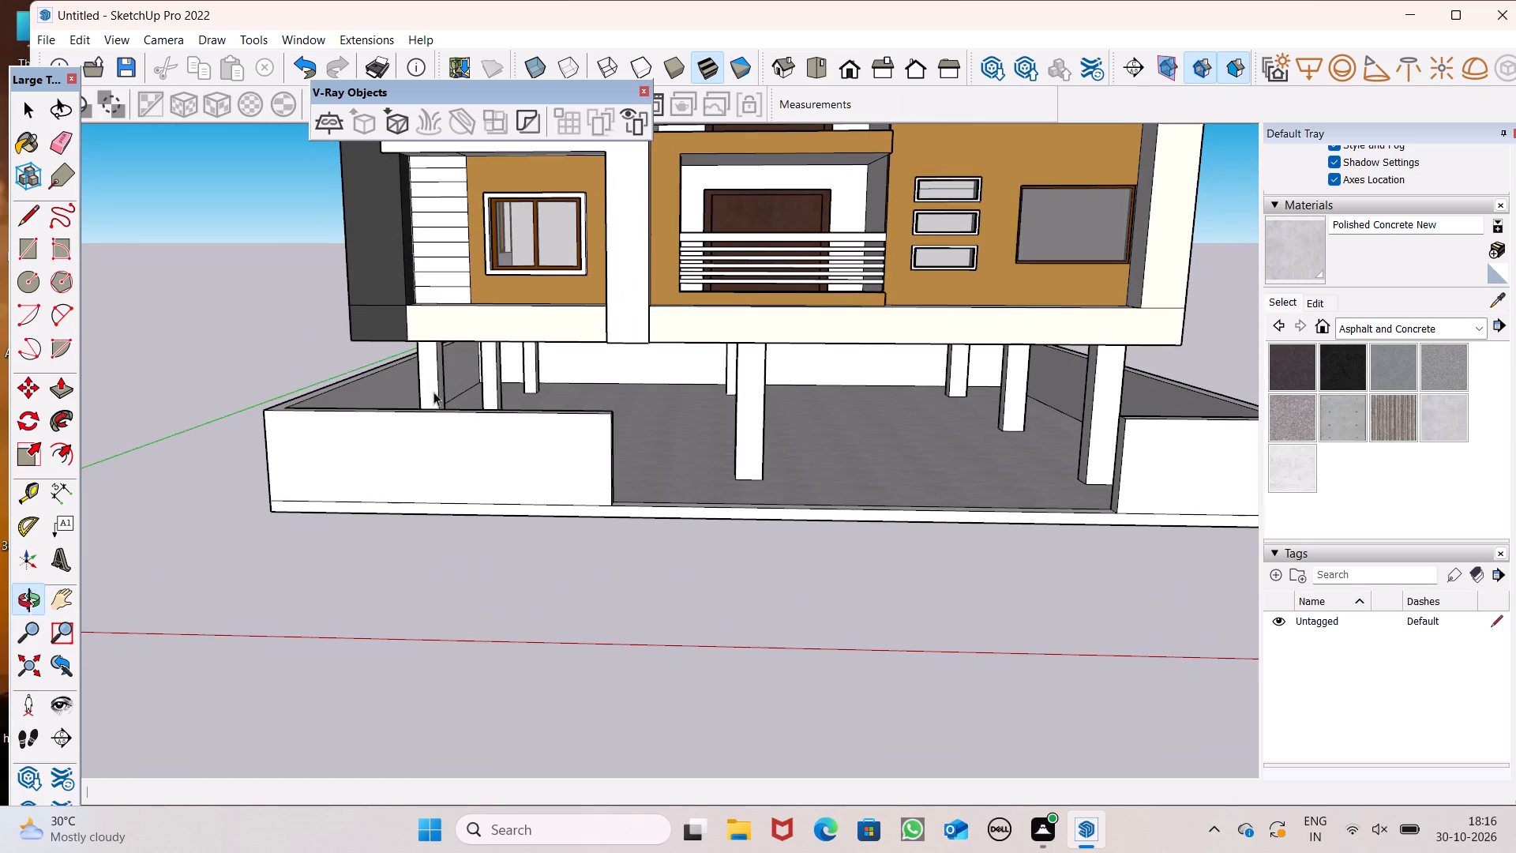
{"action": "scroll", "coordinate": [401, 384], "scroll_direction": "up", "scroll_amount": 5}
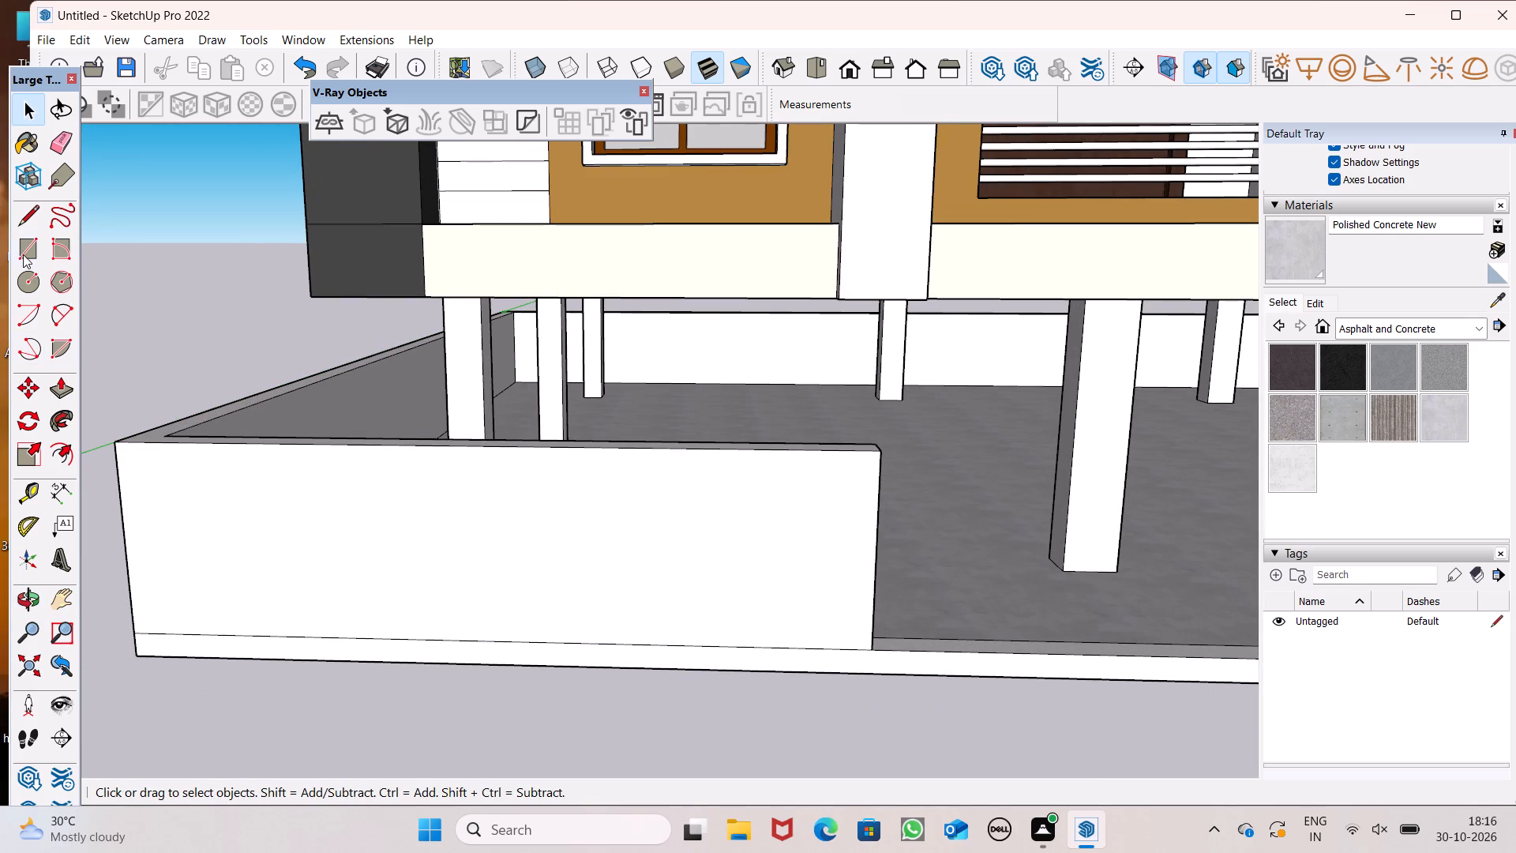
{"action": "left_click", "coordinate": [23, 254]}
{"action": "scroll", "coordinate": [606, 449], "scroll_direction": "down", "scroll_amount": 2}
{"action": "middle_click_drag", "start_coordinate": [576, 552], "coordinate": [546, 513]}
{"action": "scroll", "coordinate": [492, 500], "scroll_direction": "up", "scroll_amount": 4}
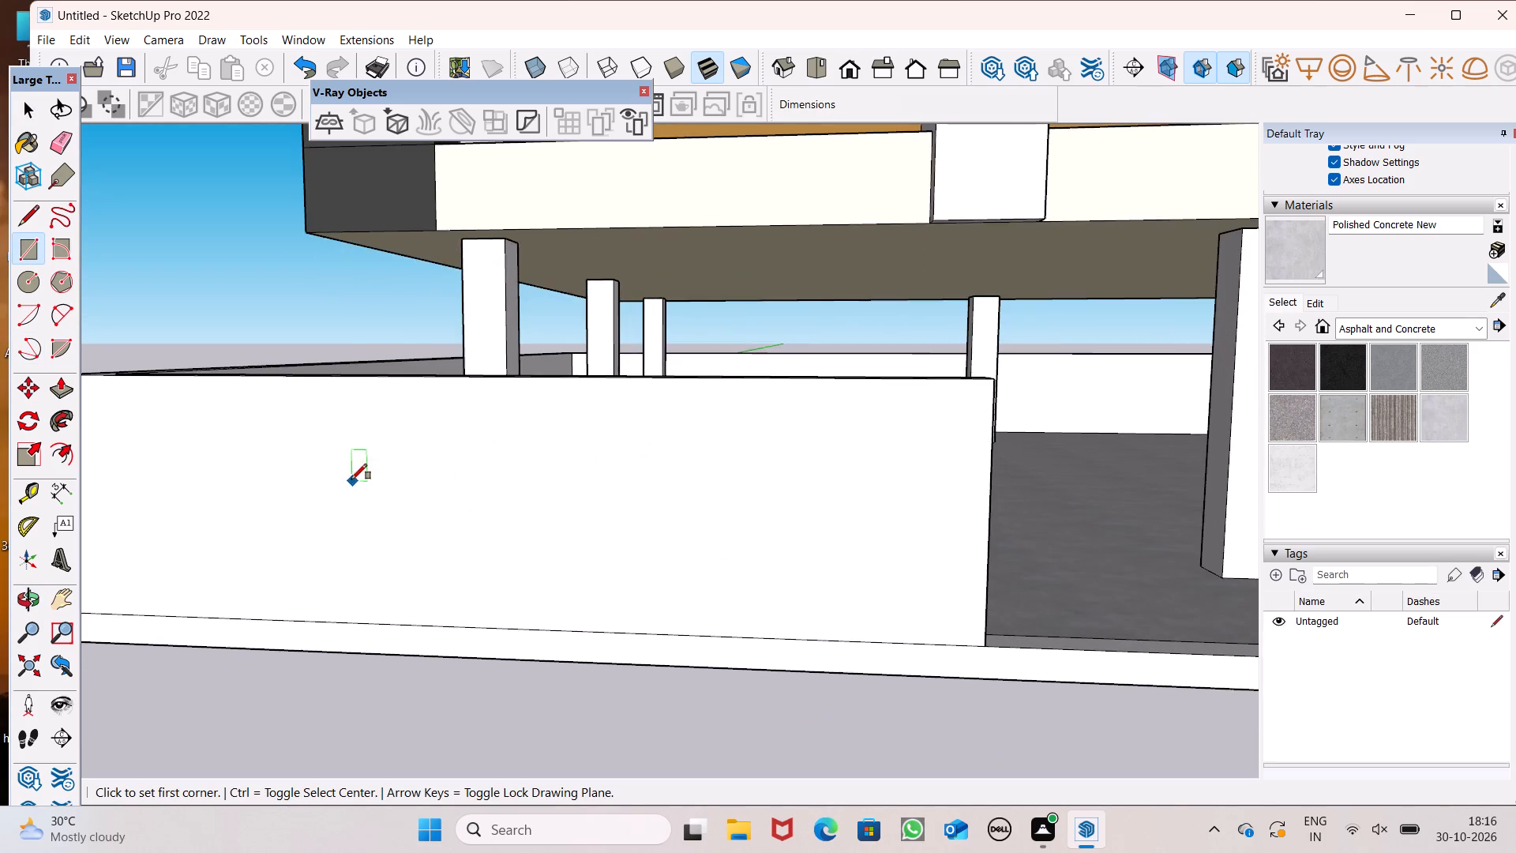
{"action": "scroll", "coordinate": [375, 483], "scroll_direction": "down", "scroll_amount": 5}
{"action": "scroll", "coordinate": [175, 468], "scroll_direction": "up", "scroll_amount": 1}
{"action": "scroll", "coordinate": [248, 469], "scroll_direction": "up", "scroll_amount": 2}
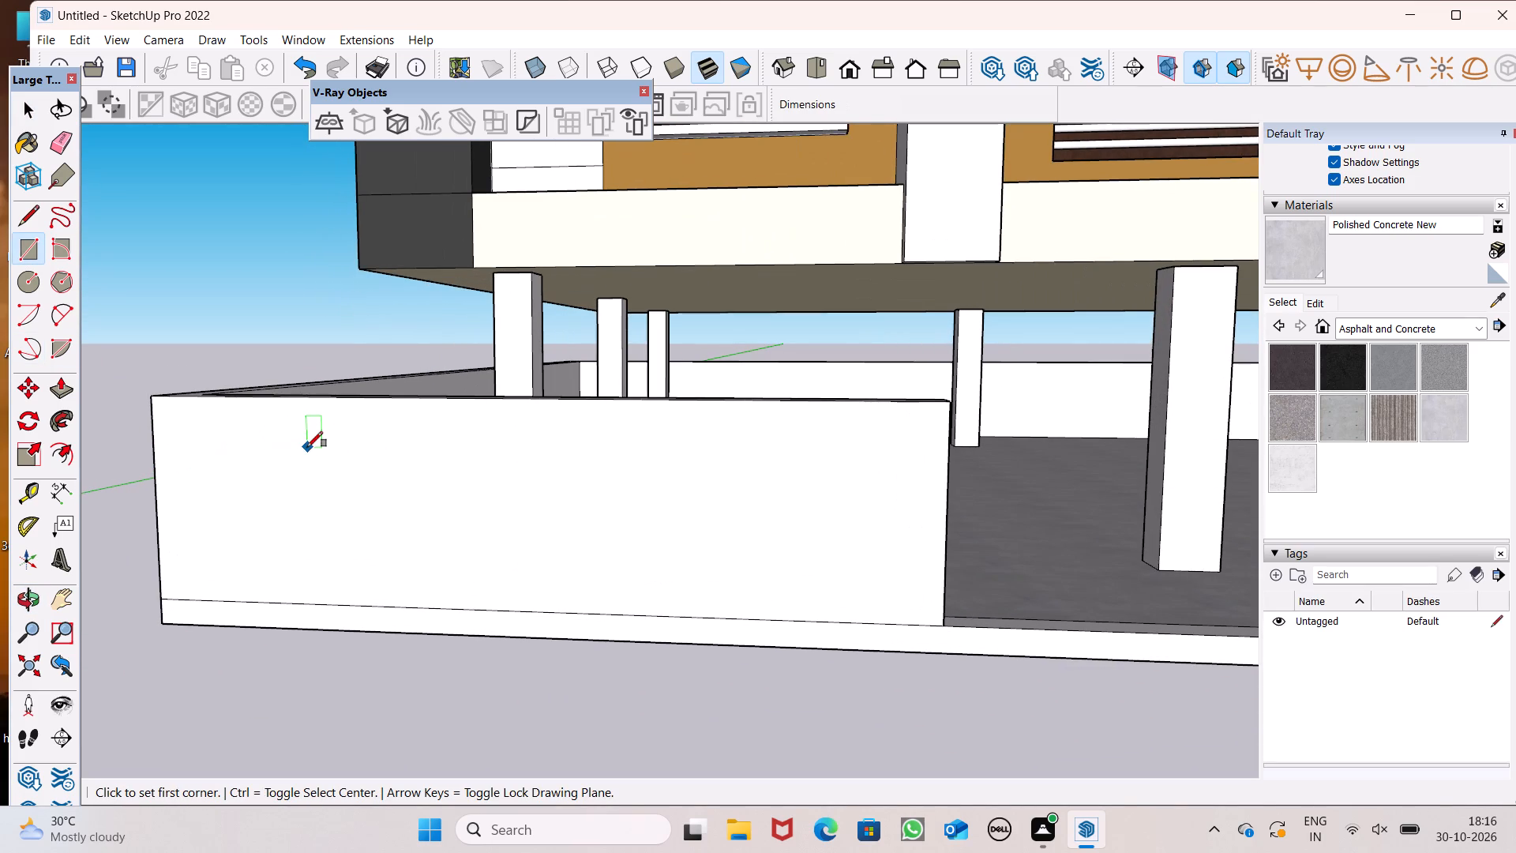
{"action": "left_click", "coordinate": [297, 427]}
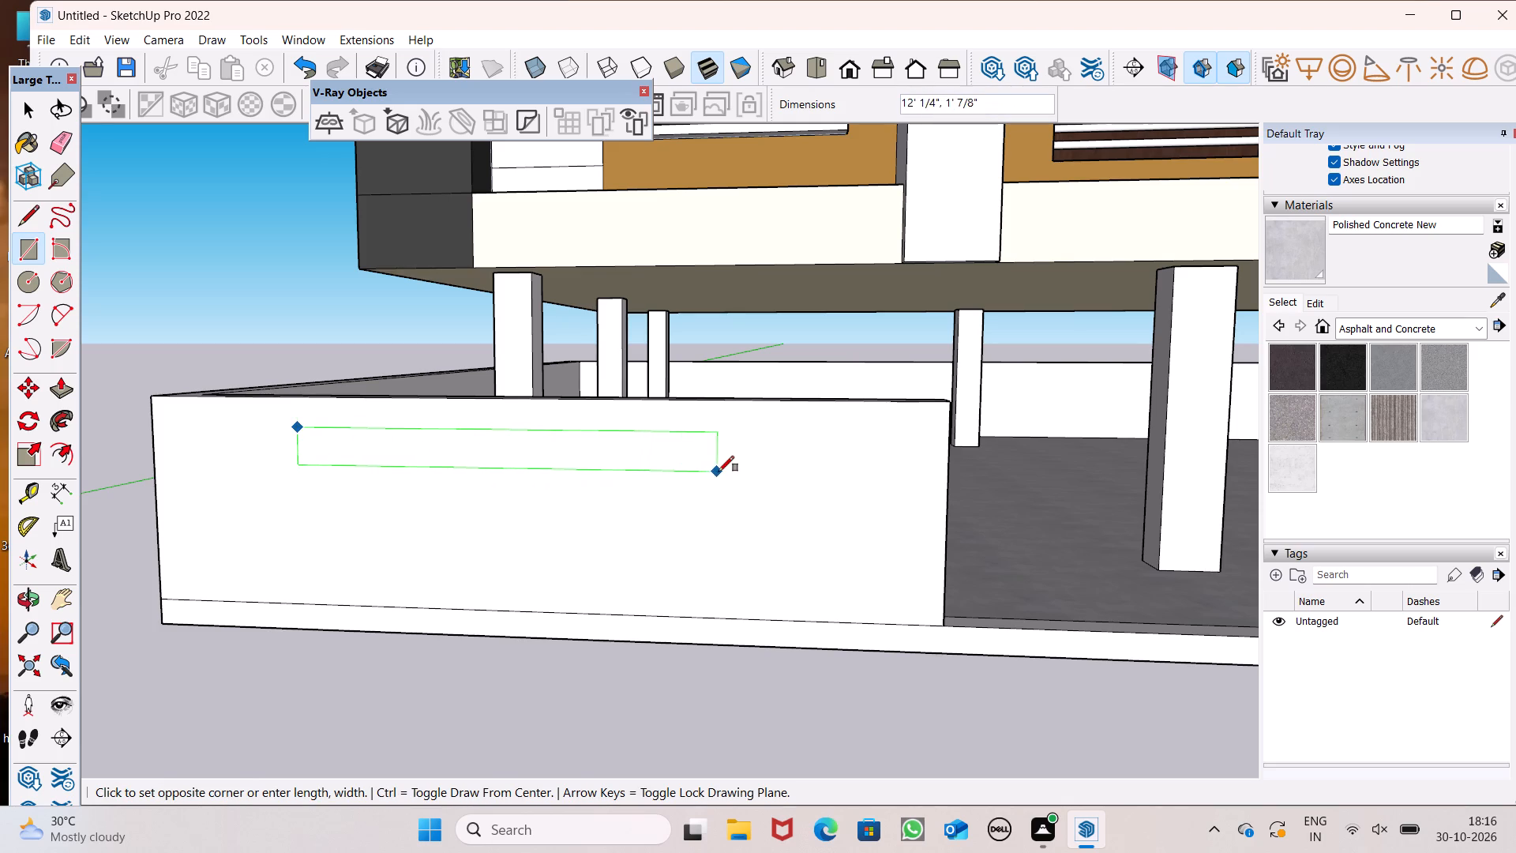
{"action": "left_click", "coordinate": [838, 470]}
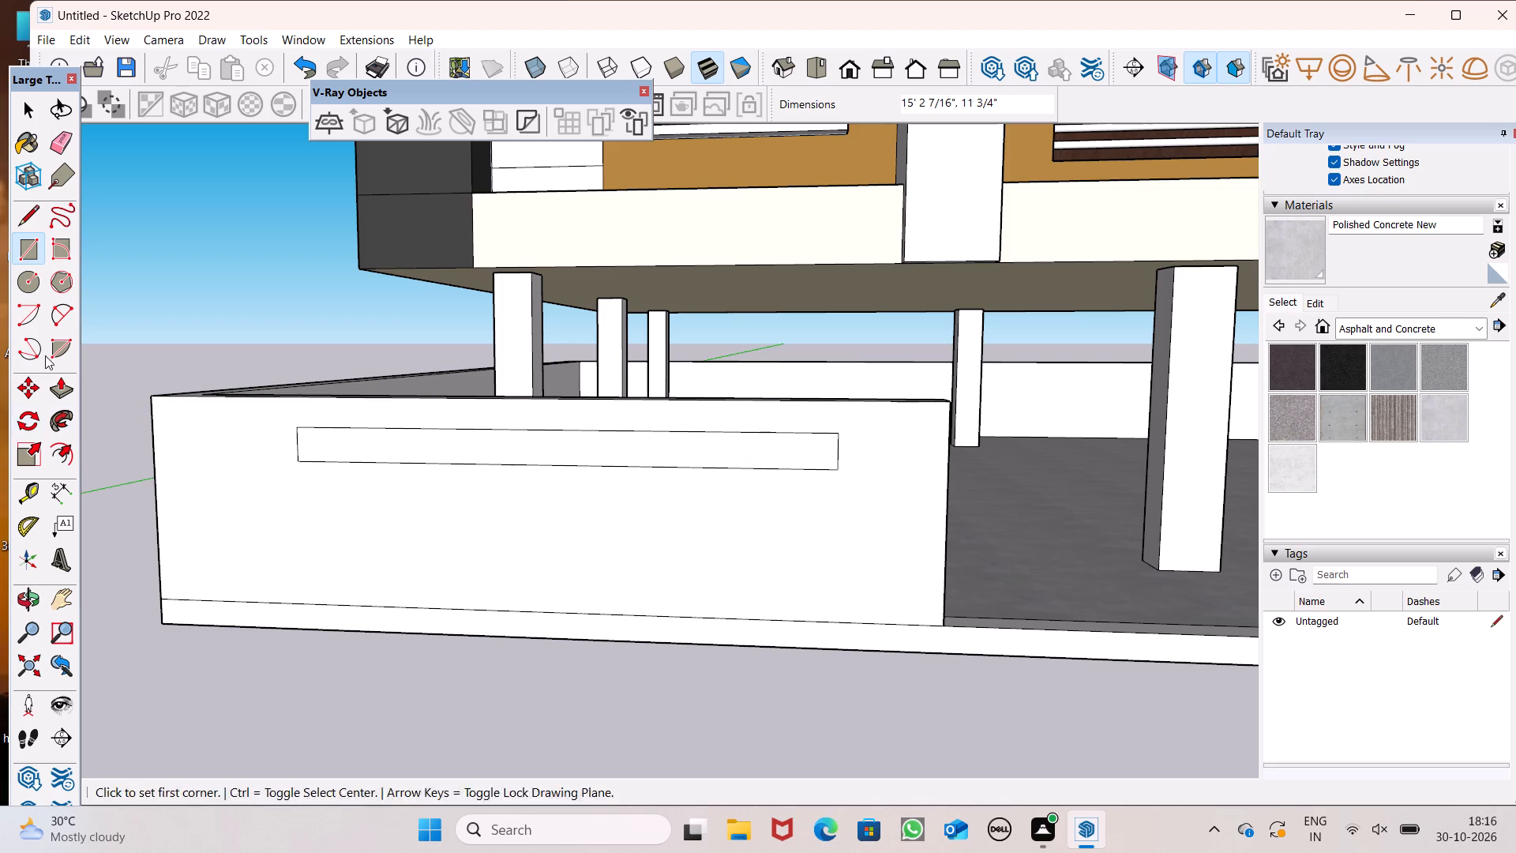
Draw two vertical lines about 4' long from the rectangle's lower edge to the wall's base line, one from its corner nearest the opening.
{"action": "left_click", "coordinate": [21, 225]}
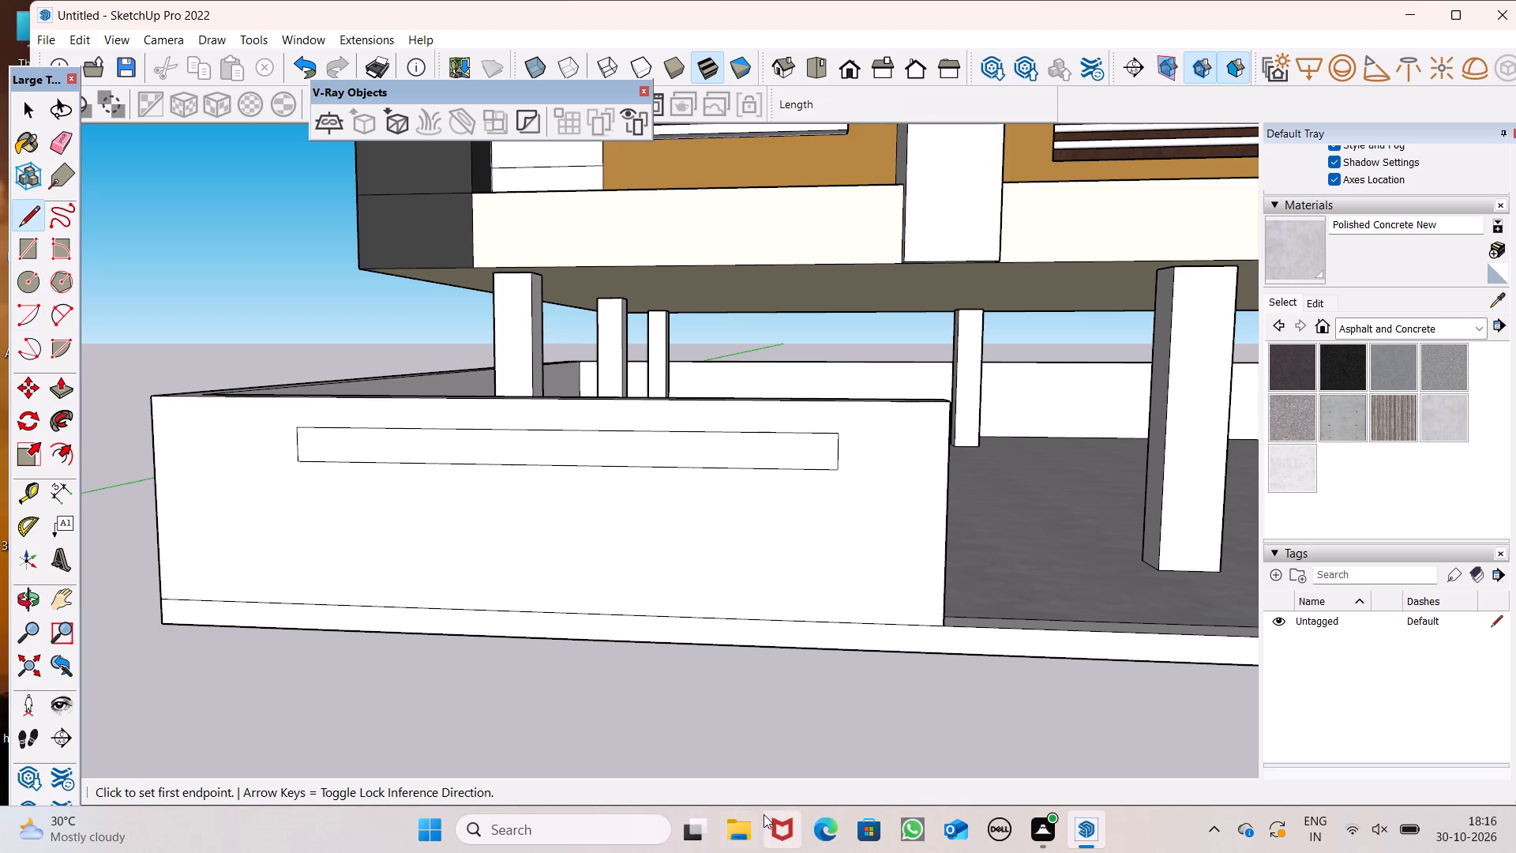
{"action": "scroll", "coordinate": [800, 798], "scroll_direction": "up", "scroll_amount": 6}
{"action": "scroll", "coordinate": [809, 794], "scroll_direction": "down", "scroll_amount": 1}
{"action": "scroll", "coordinate": [827, 458], "scroll_direction": "up", "scroll_amount": 3}
{"action": "scroll", "coordinate": [828, 458], "scroll_direction": "down", "scroll_amount": 5}
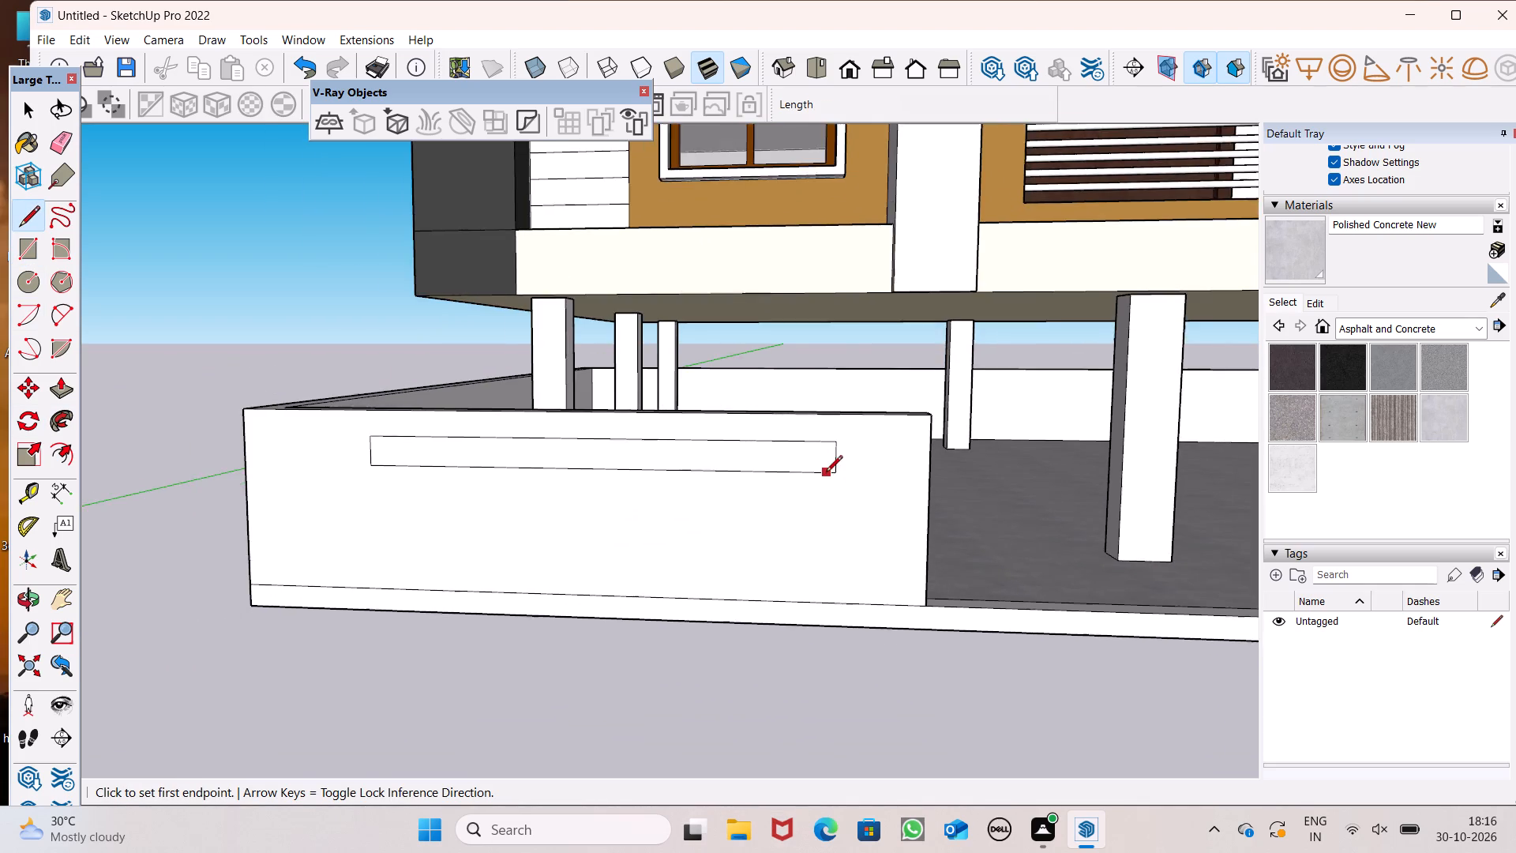
{"action": "scroll", "coordinate": [821, 477], "scroll_direction": "up", "scroll_amount": 5}
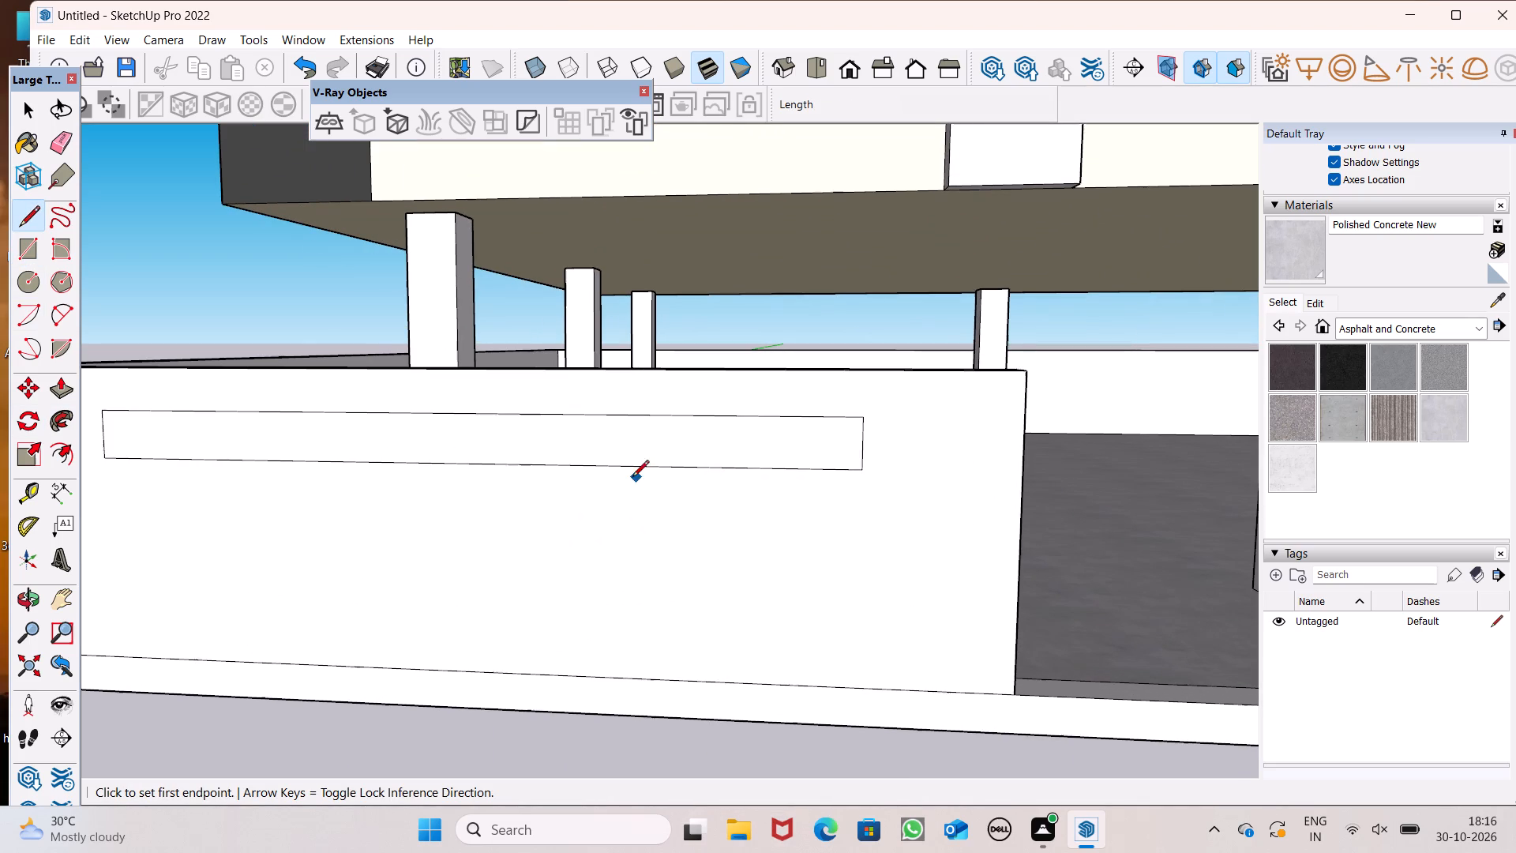
{"action": "left_click", "coordinate": [652, 464]}
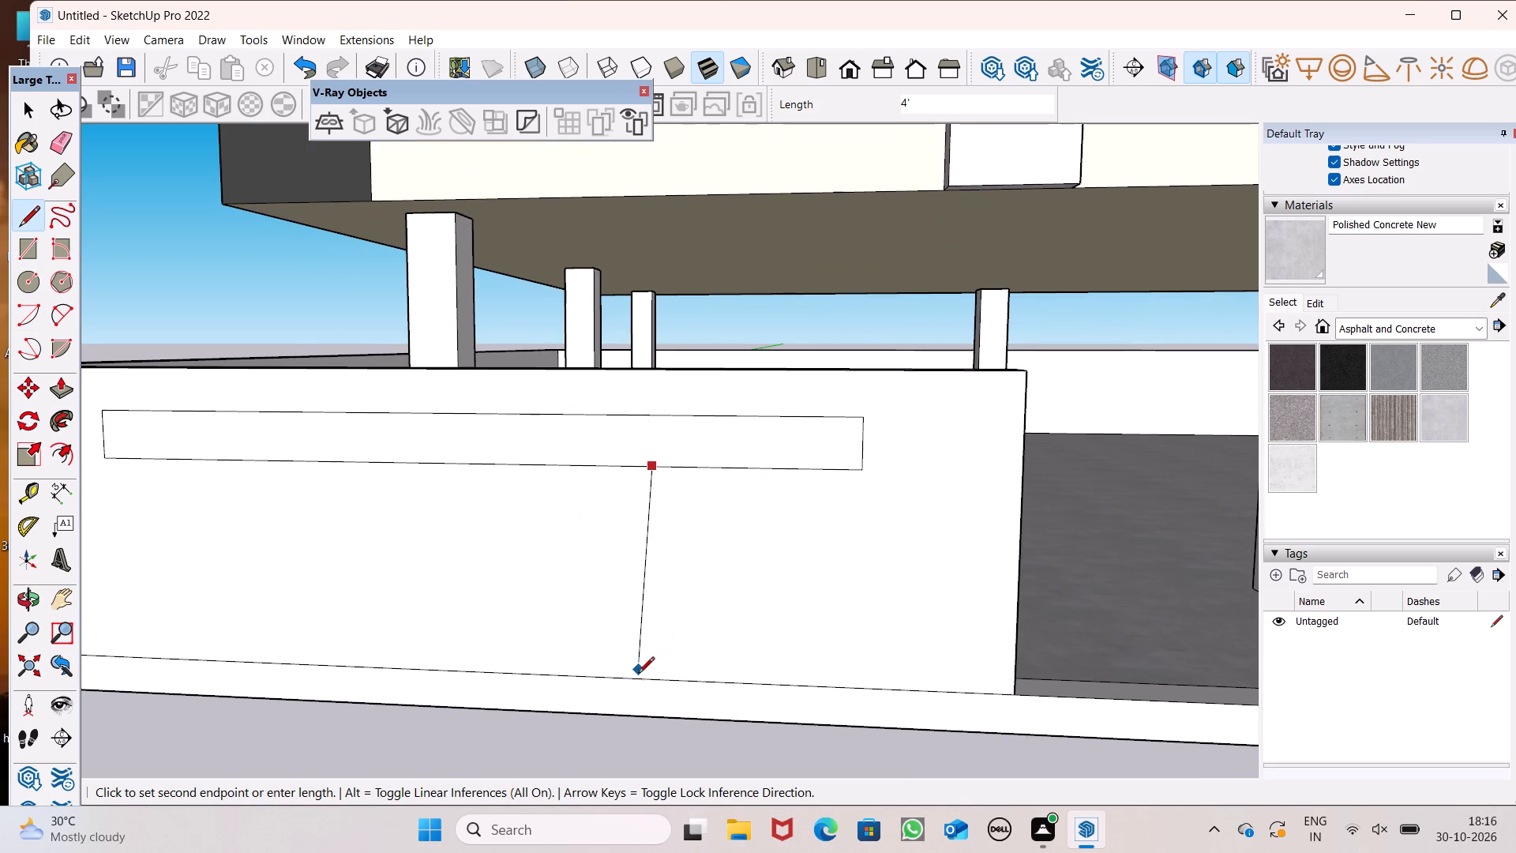
{"action": "left_click", "coordinate": [643, 677]}
{"action": "left_click", "coordinate": [860, 468]}
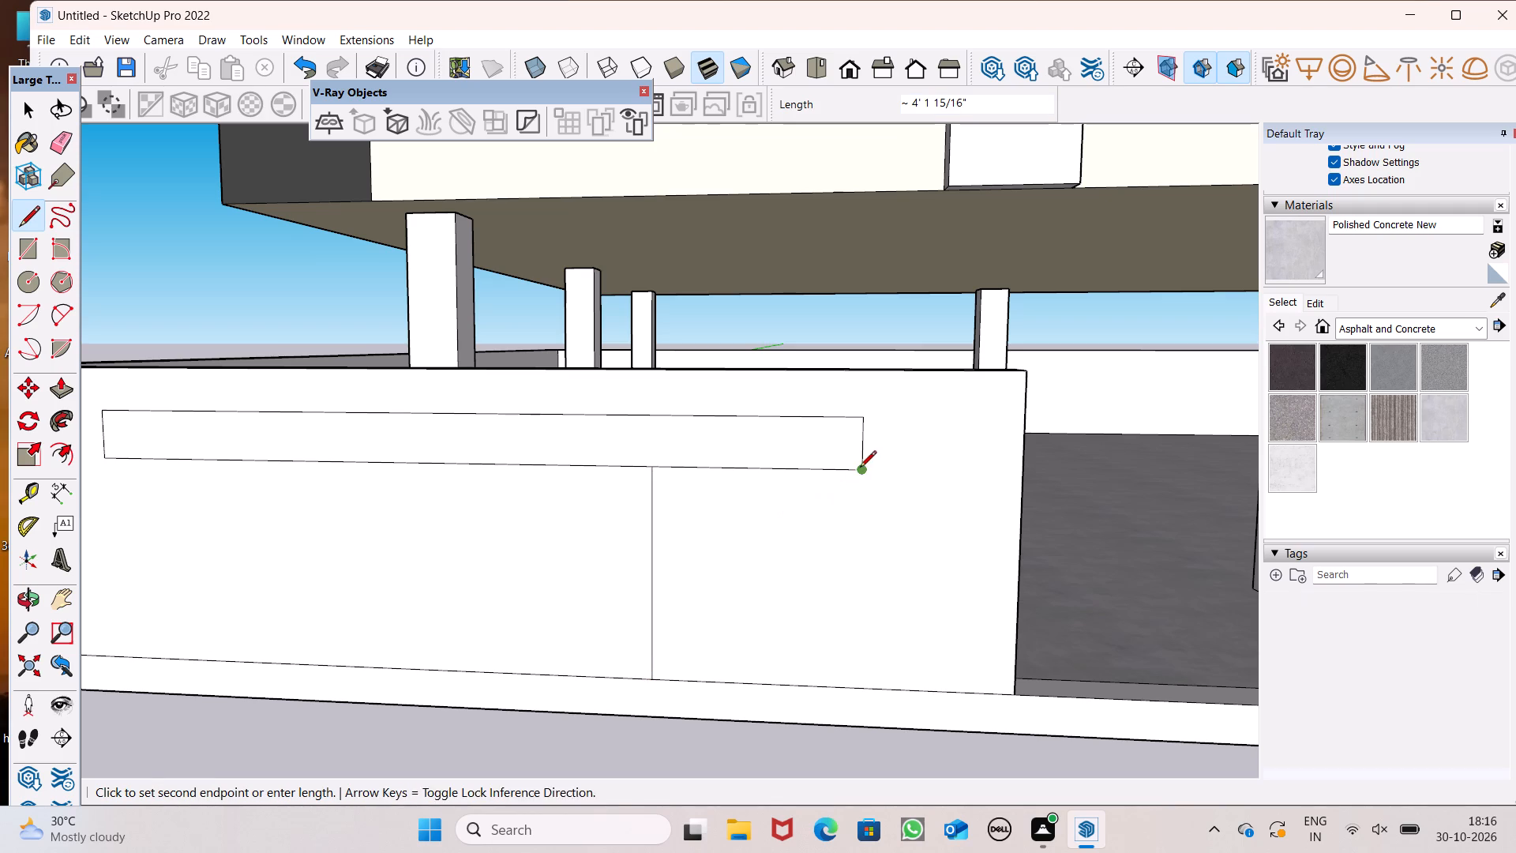
{"action": "left_click", "coordinate": [855, 691]}
{"action": "key", "text": "space"}
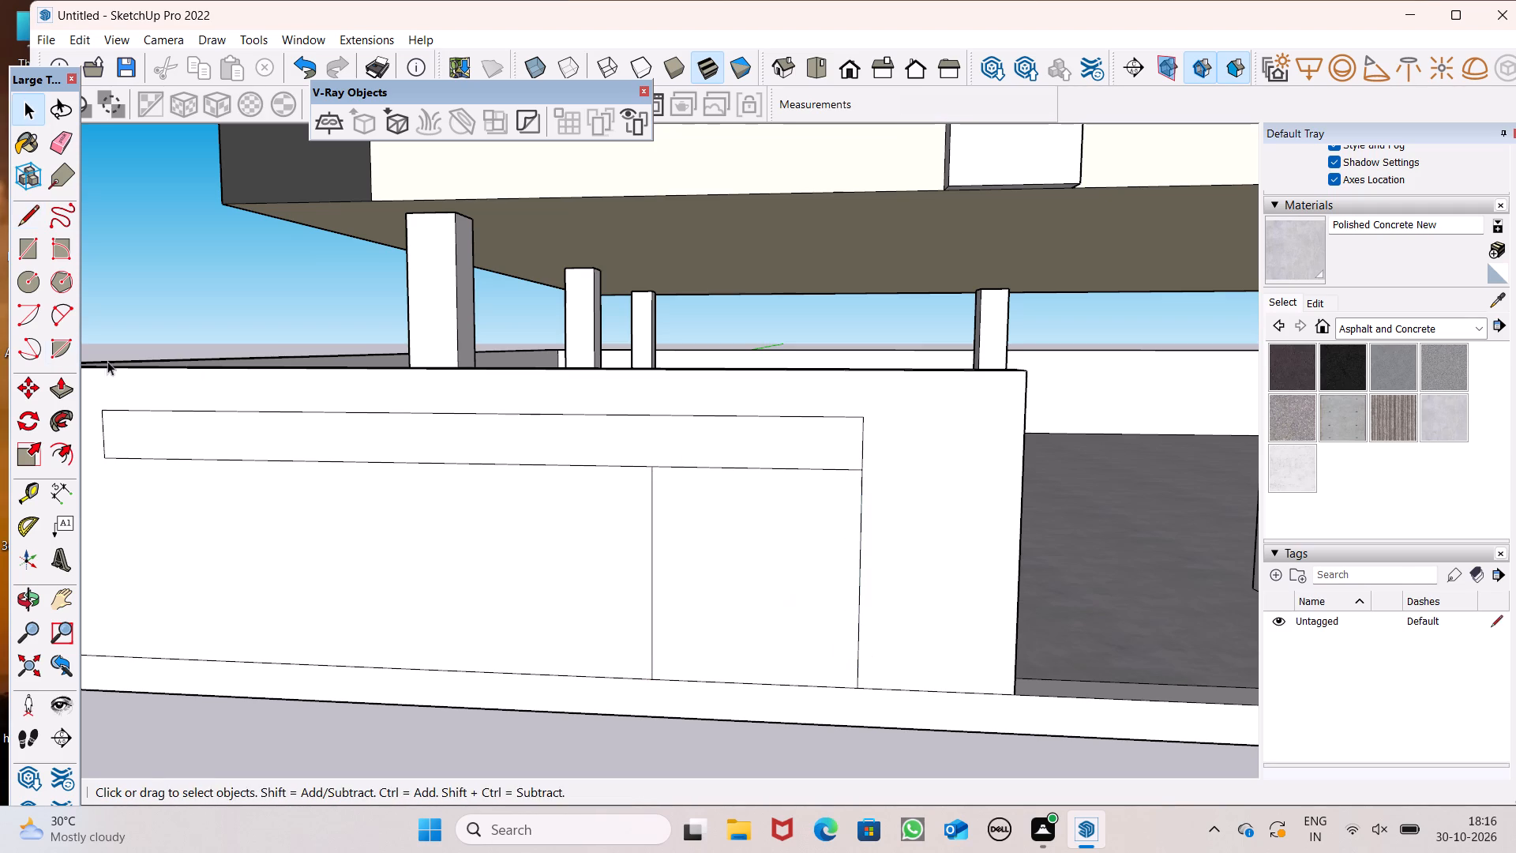
Erase the rectangle's lower edge between the two vertical lines to merge the shapes into one L-shaped outline.
{"action": "left_click", "coordinate": [59, 146]}
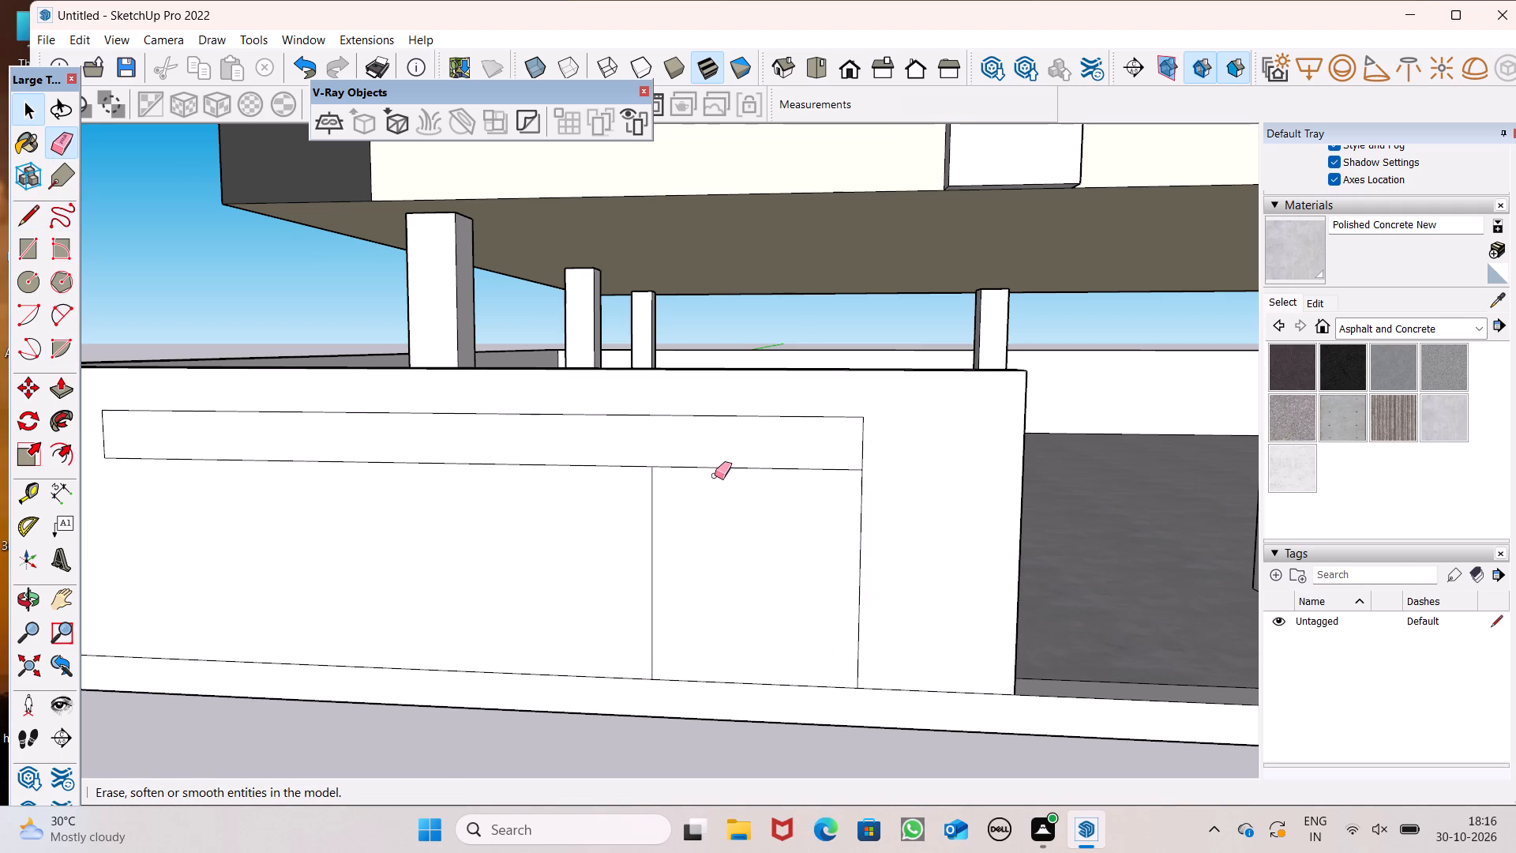
{"action": "left_click_drag", "start_coordinate": [715, 464], "coordinate": [717, 479]}
{"action": "scroll", "coordinate": [780, 476], "scroll_direction": "down", "scroll_amount": 3}
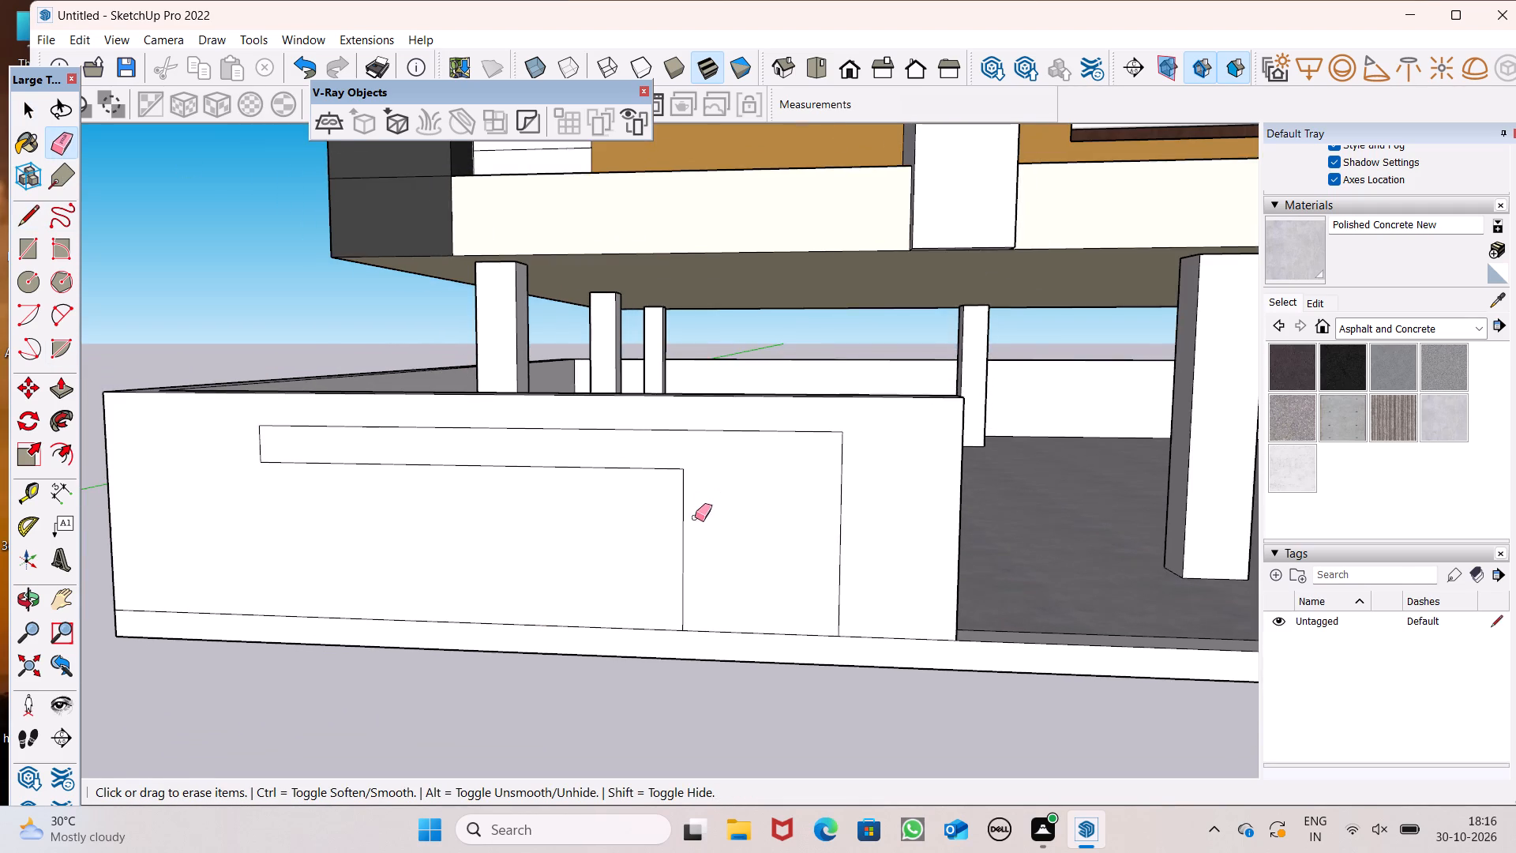
{"action": "scroll", "coordinate": [695, 517], "scroll_direction": "down", "scroll_amount": 2}
{"action": "key", "text": "space"}
Push/Pull the front edge face of the base slab outward about 9' 5" to extend it in front of the boundary wall.
{"action": "scroll", "coordinate": [695, 517], "scroll_direction": "down", "scroll_amount": 1}
{"action": "scroll", "coordinate": [546, 491], "scroll_direction": "up", "scroll_amount": 7}
{"action": "scroll", "coordinate": [546, 491], "scroll_direction": "down", "scroll_amount": 3}
{"action": "middle_click_drag", "start_coordinate": [629, 573], "coordinate": [634, 588]}
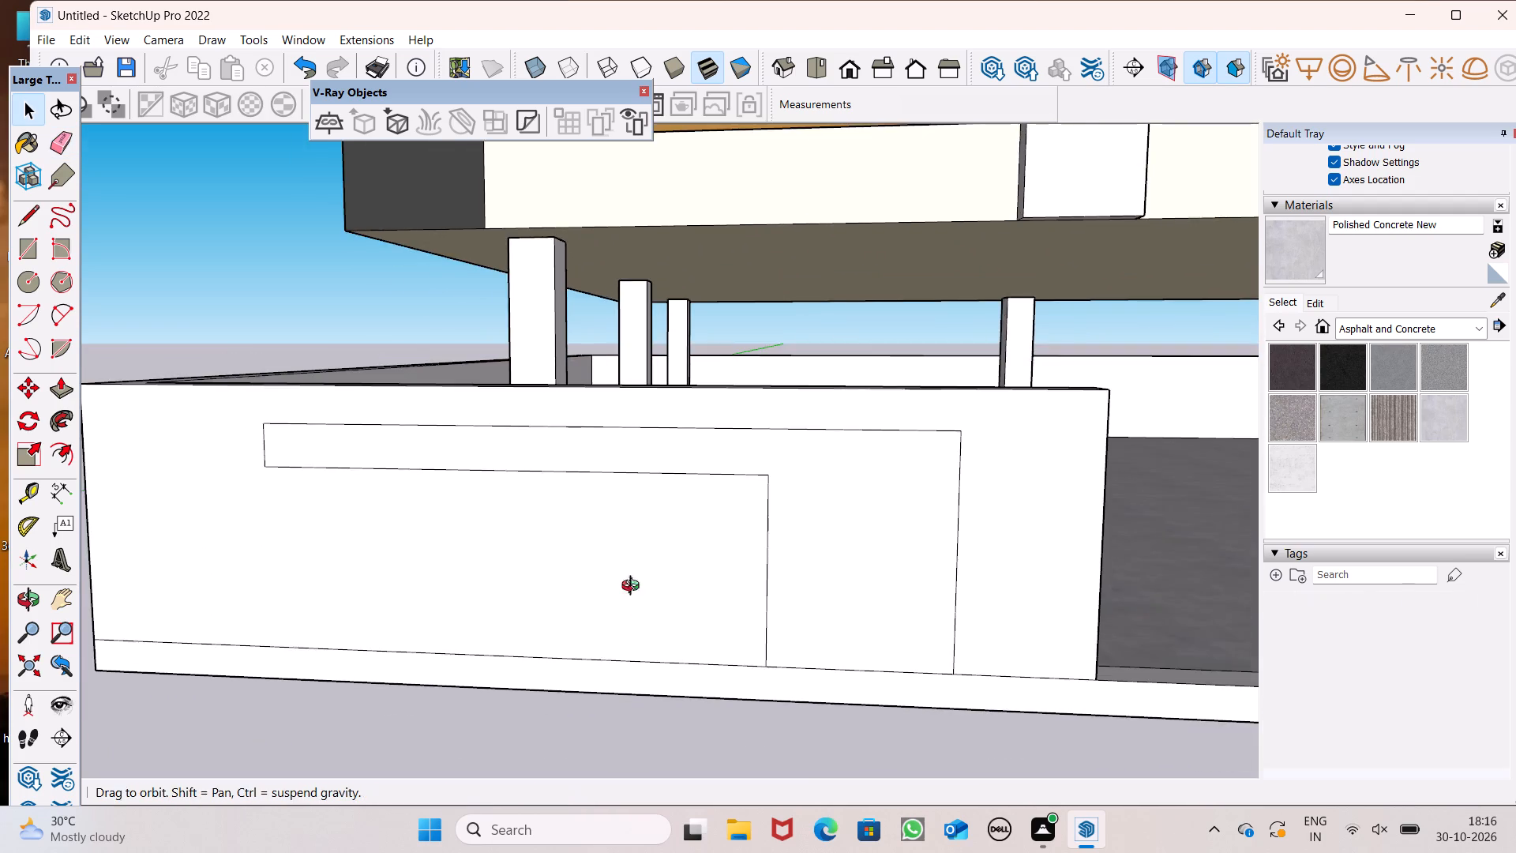
{"action": "middle_click_drag", "start_coordinate": [634, 588], "coordinate": [656, 641]}
{"action": "scroll", "coordinate": [626, 560], "scroll_direction": "down", "scroll_amount": 9}
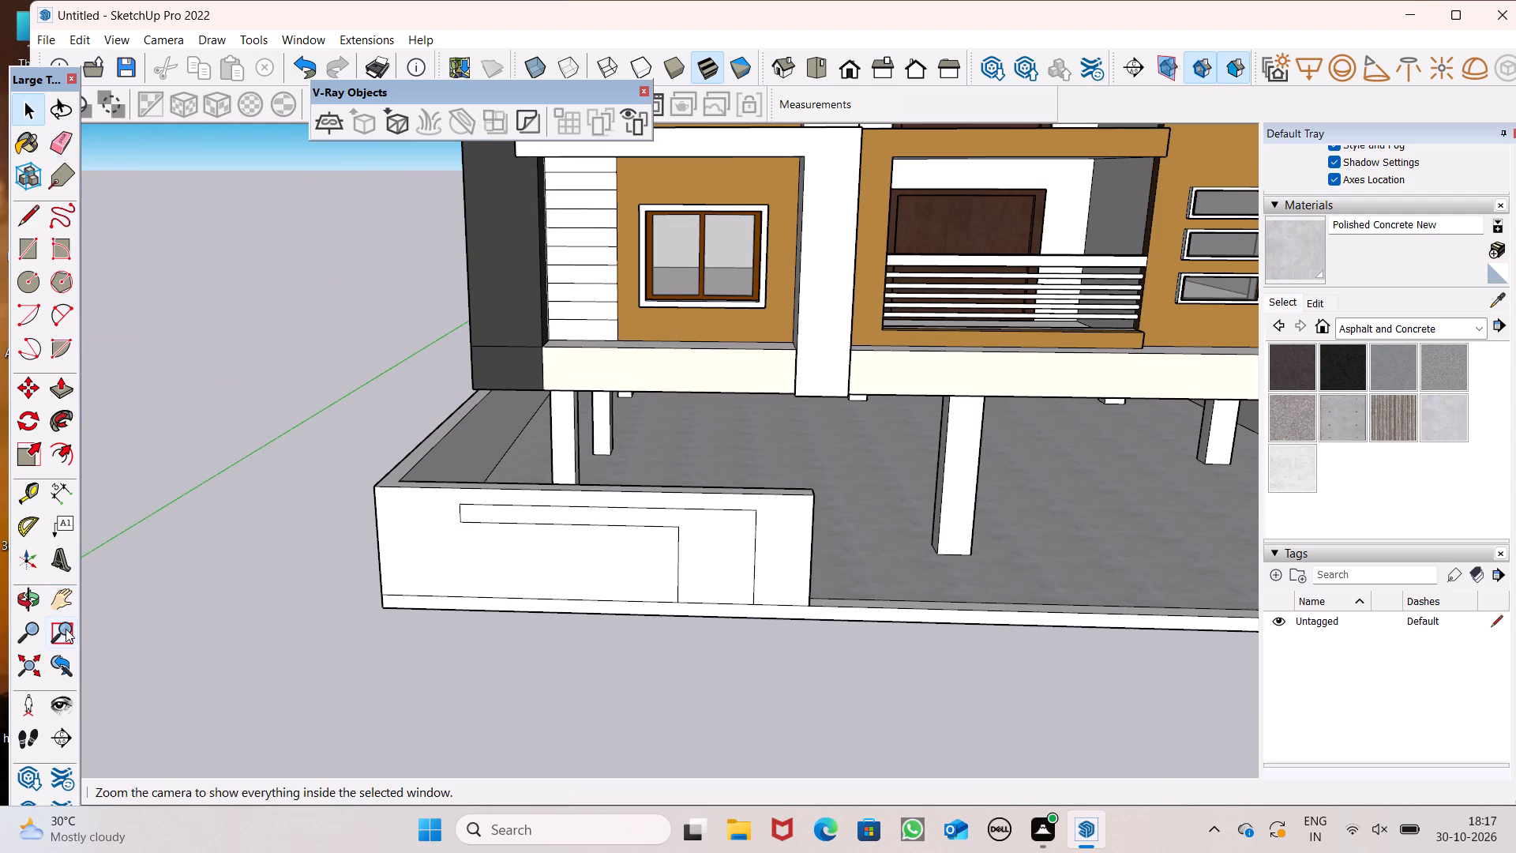
{"action": "left_click", "coordinate": [67, 385]}
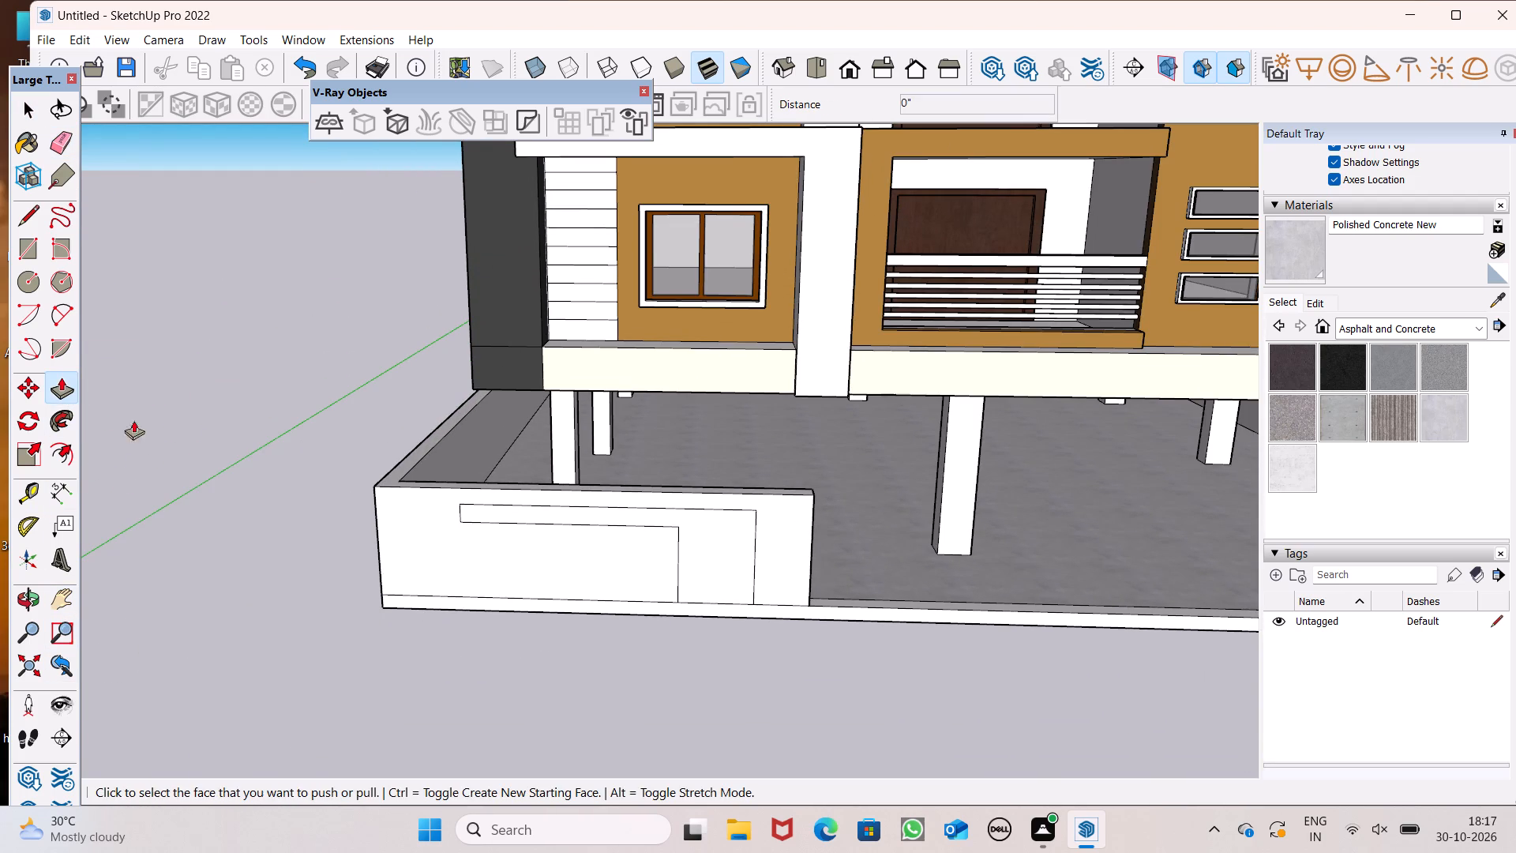
{"action": "scroll", "coordinate": [411, 543], "scroll_direction": "down", "scroll_amount": 4}
{"action": "middle_click_drag", "start_coordinate": [609, 637], "coordinate": [699, 751]}
{"action": "left_click_drag", "start_coordinate": [622, 667], "coordinate": [629, 682]}
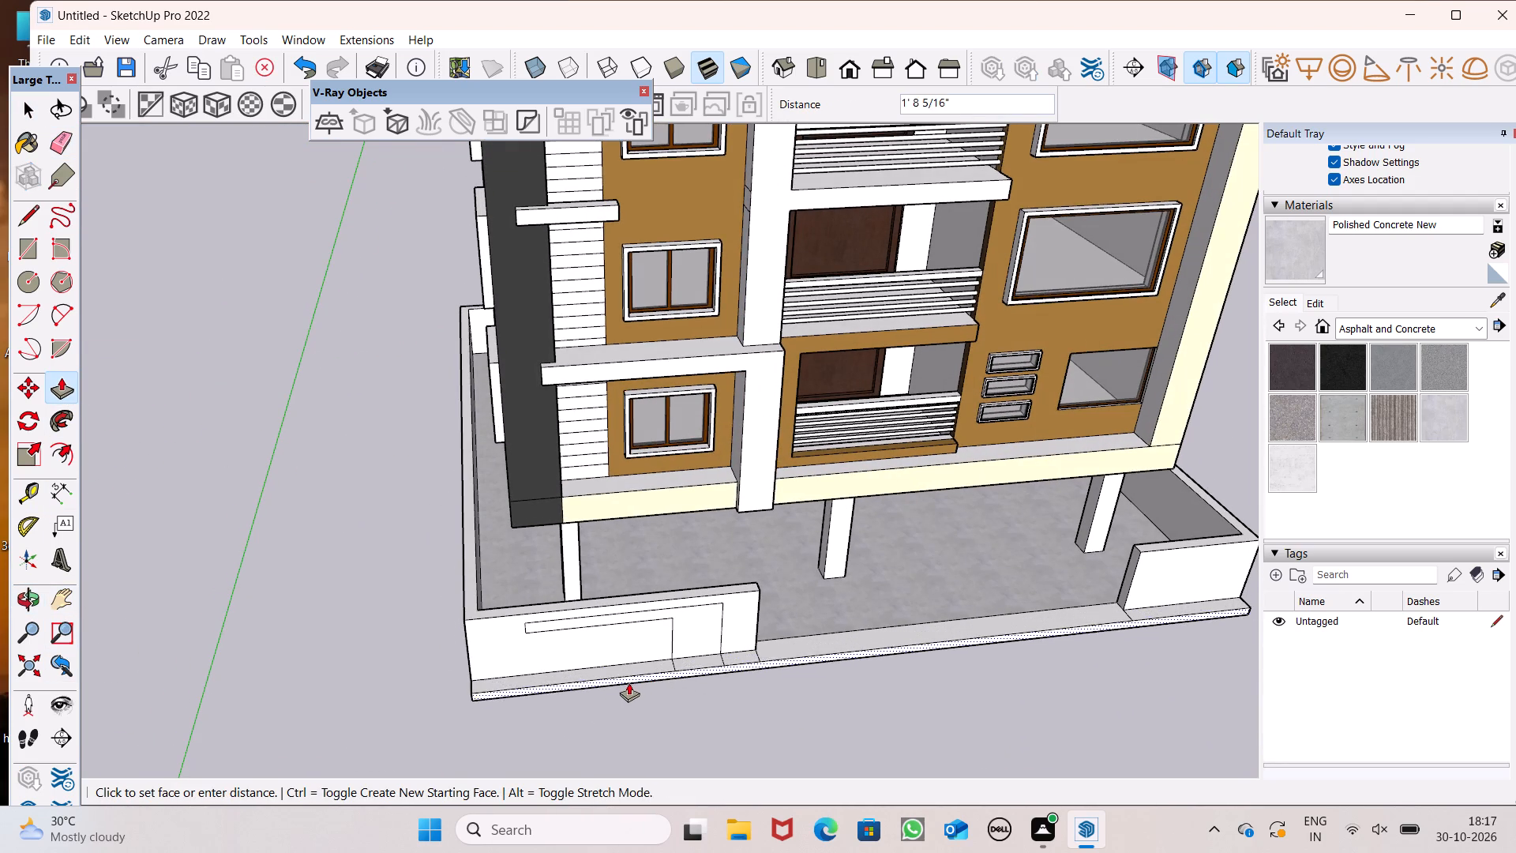
{"action": "left_click_drag", "start_coordinate": [629, 682], "coordinate": [647, 757]}
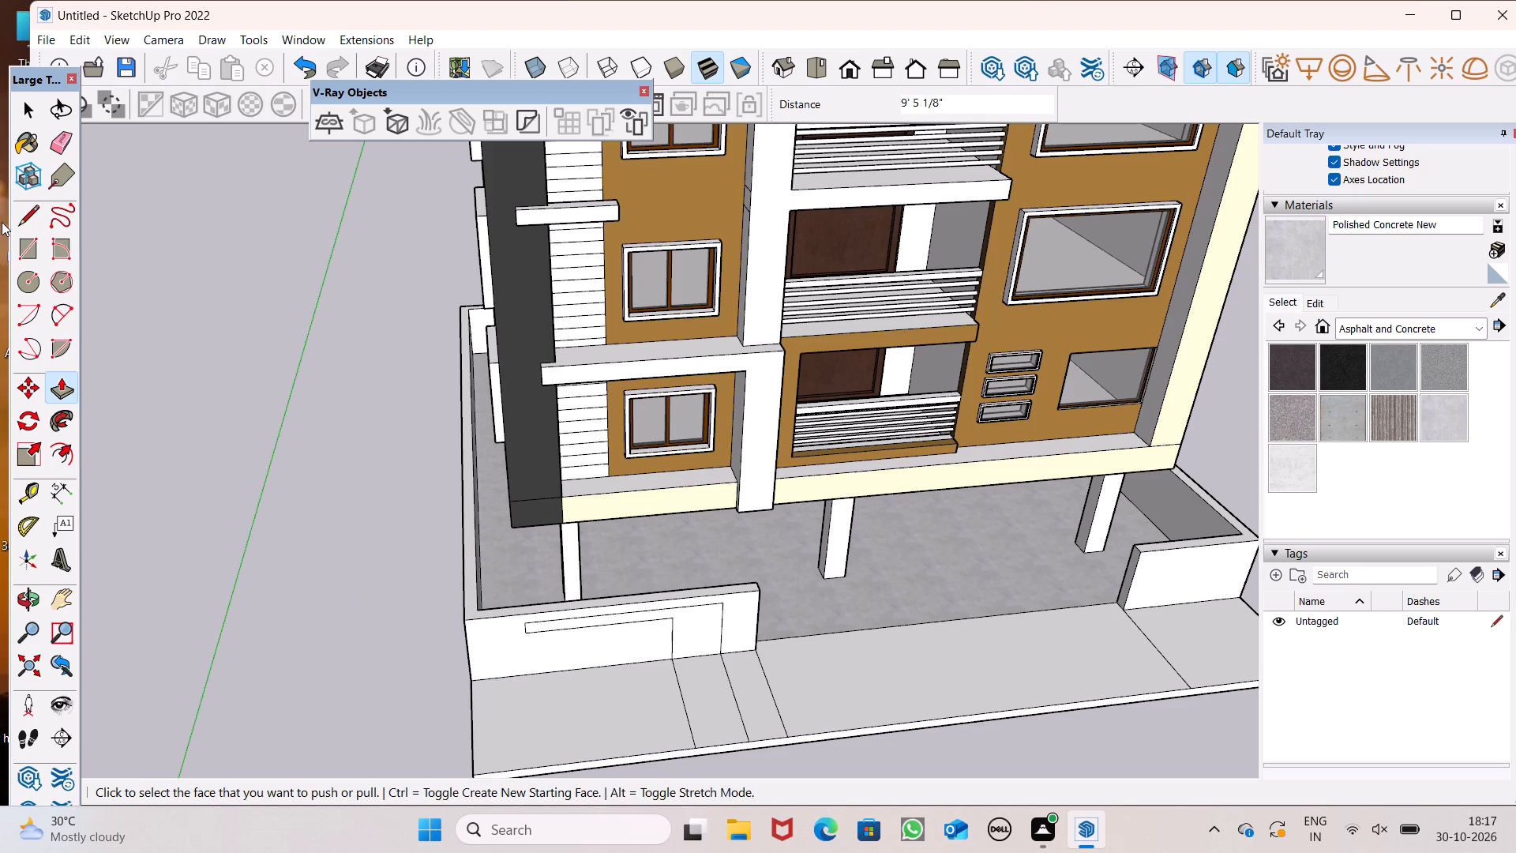
Erase the stray lines crossing the extended slab's top, three near the outlined wall and one near the opposite wall.
{"action": "left_click", "coordinate": [66, 149]}
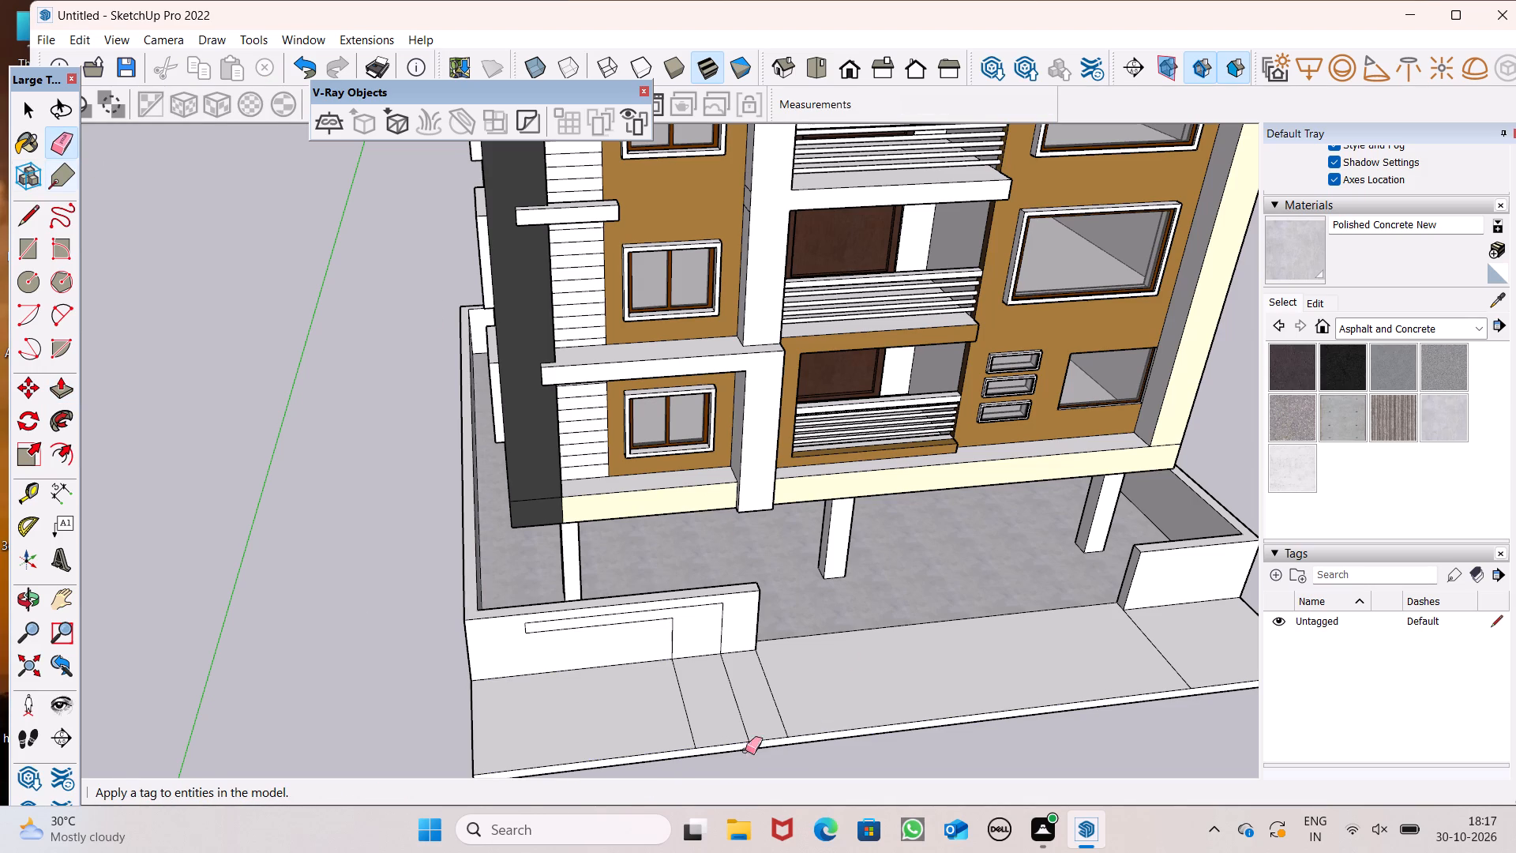
{"action": "scroll", "coordinate": [724, 744], "scroll_direction": "up", "scroll_amount": 5}
{"action": "left_click_drag", "start_coordinate": [670, 701], "coordinate": [850, 644]}
{"action": "scroll", "coordinate": [358, 780], "scroll_direction": "down", "scroll_amount": 2}
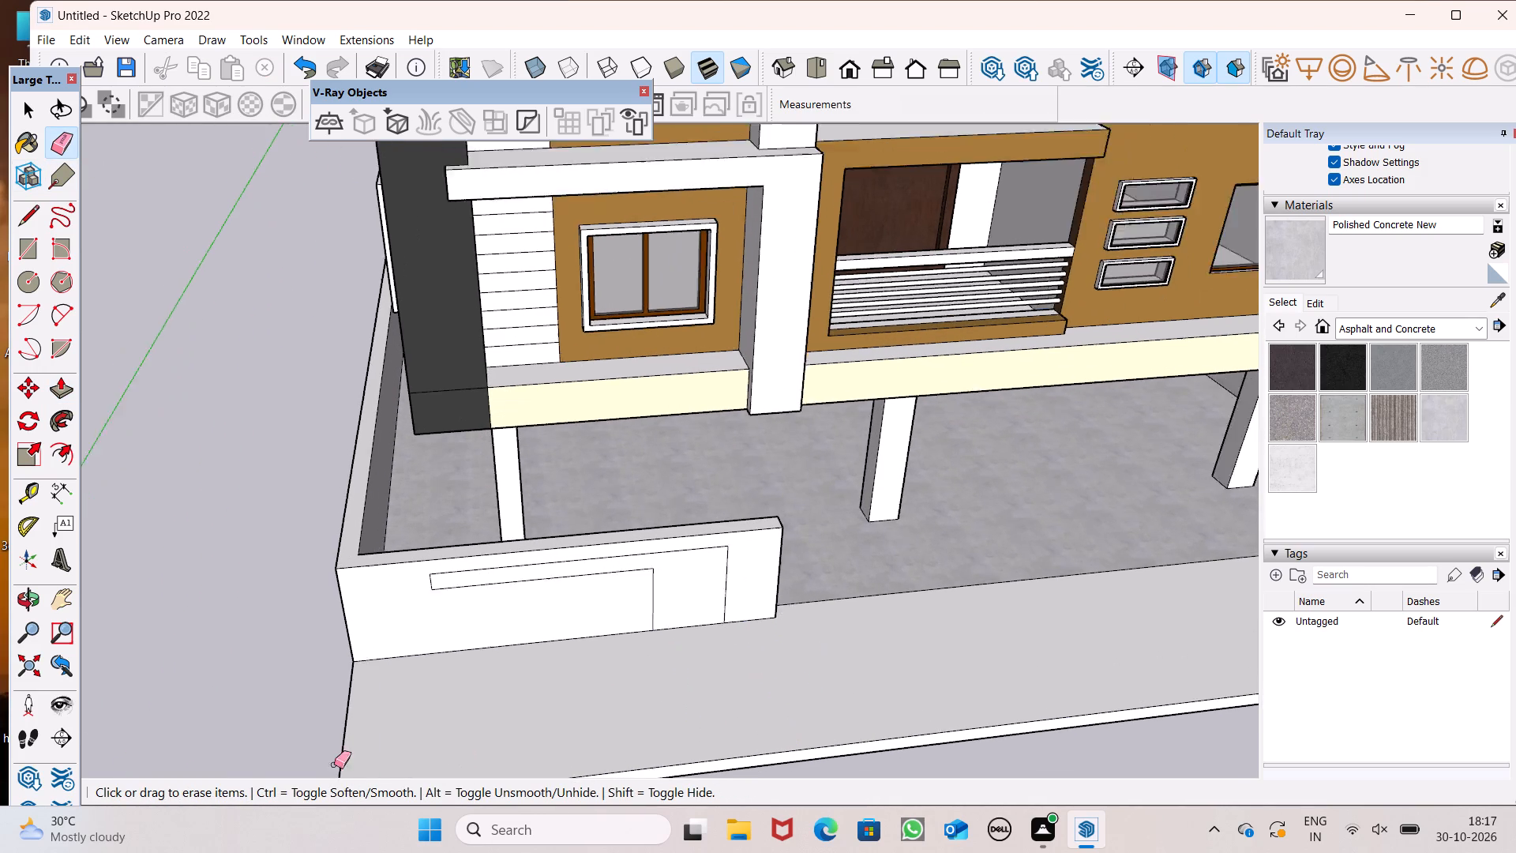
{"action": "scroll", "coordinate": [334, 765], "scroll_direction": "down", "scroll_amount": 3}
{"action": "scroll", "coordinate": [477, 581], "scroll_direction": "down", "scroll_amount": 5}
{"action": "scroll", "coordinate": [886, 665], "scroll_direction": "up", "scroll_amount": 4}
{"action": "left_click_drag", "start_coordinate": [924, 603], "coordinate": [903, 605]}
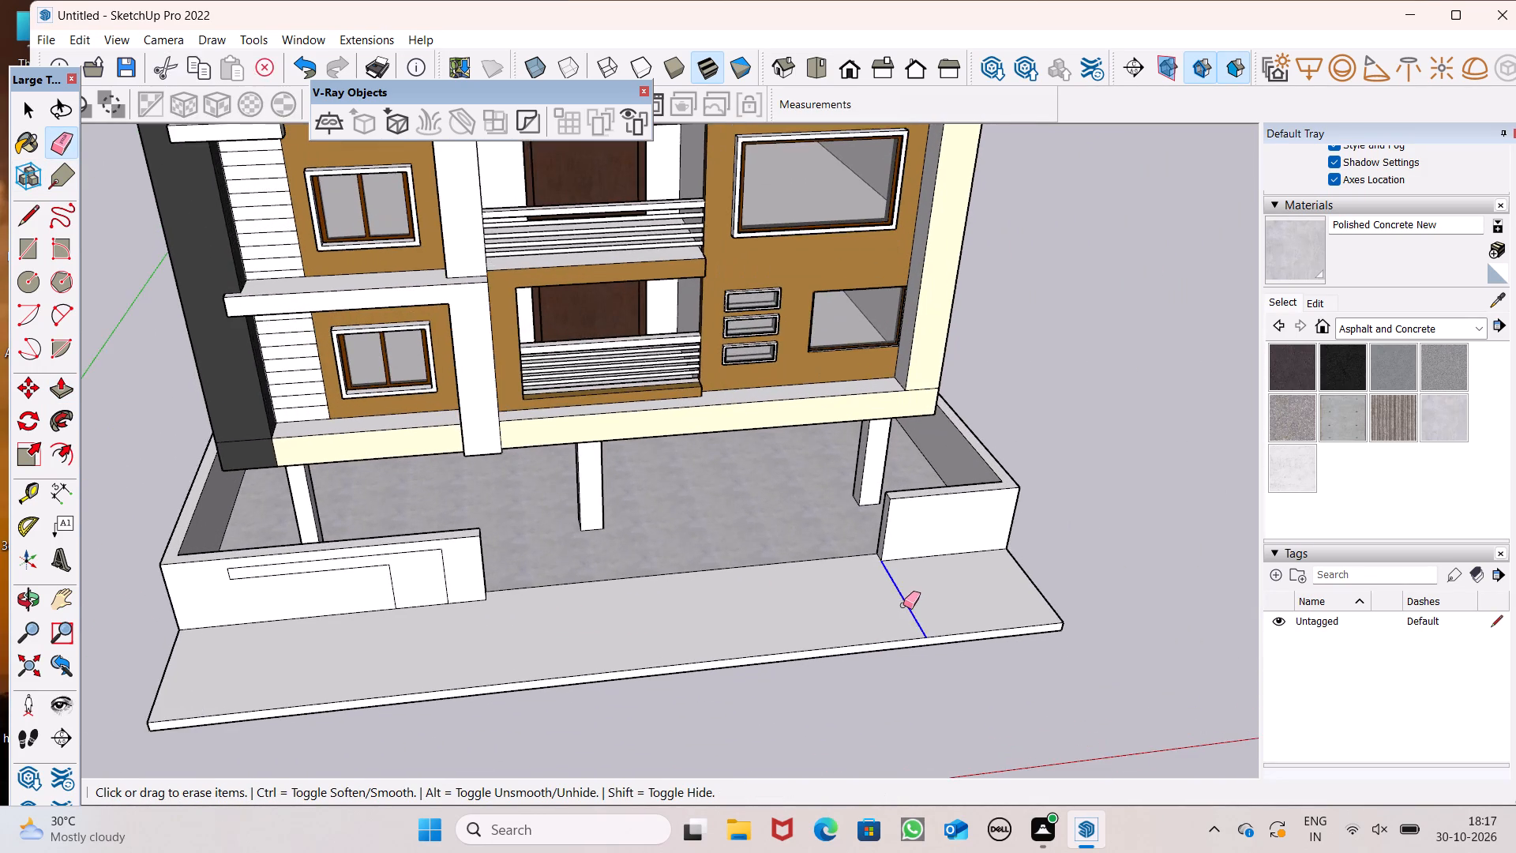
{"action": "scroll", "coordinate": [895, 605], "scroll_direction": "down", "scroll_amount": 2}
{"action": "middle_click_drag", "start_coordinate": [891, 606], "coordinate": [898, 539]}
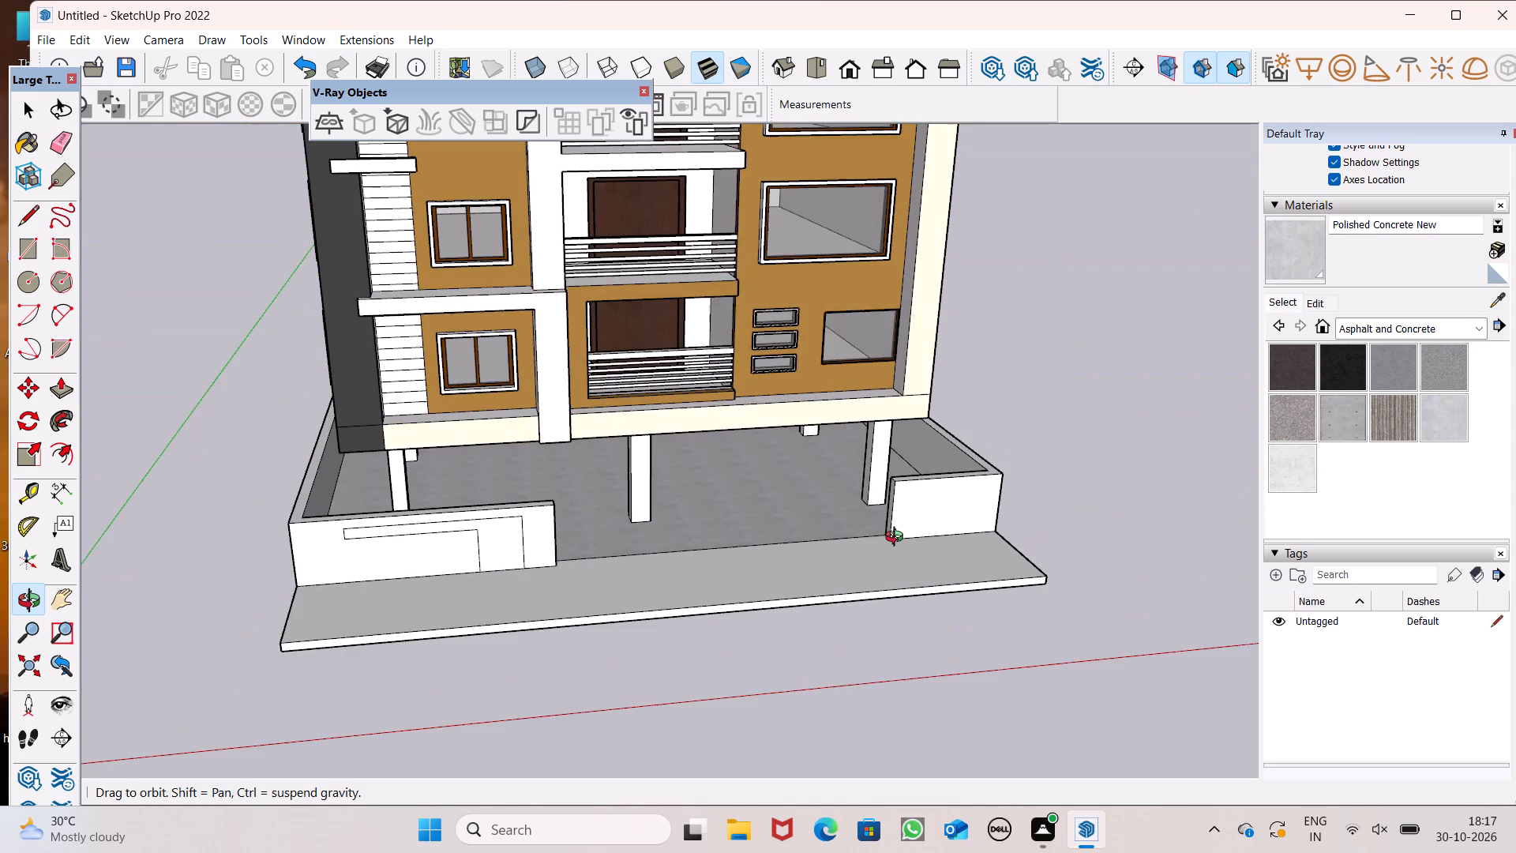
{"action": "middle_click_drag", "start_coordinate": [898, 539], "coordinate": [898, 542]}
Paint the L-shaped outlined face on the front boundary wall with the olive-gold Color D07 from the Colors materials.
{"action": "scroll", "coordinate": [898, 543], "scroll_direction": "up", "scroll_amount": 1}
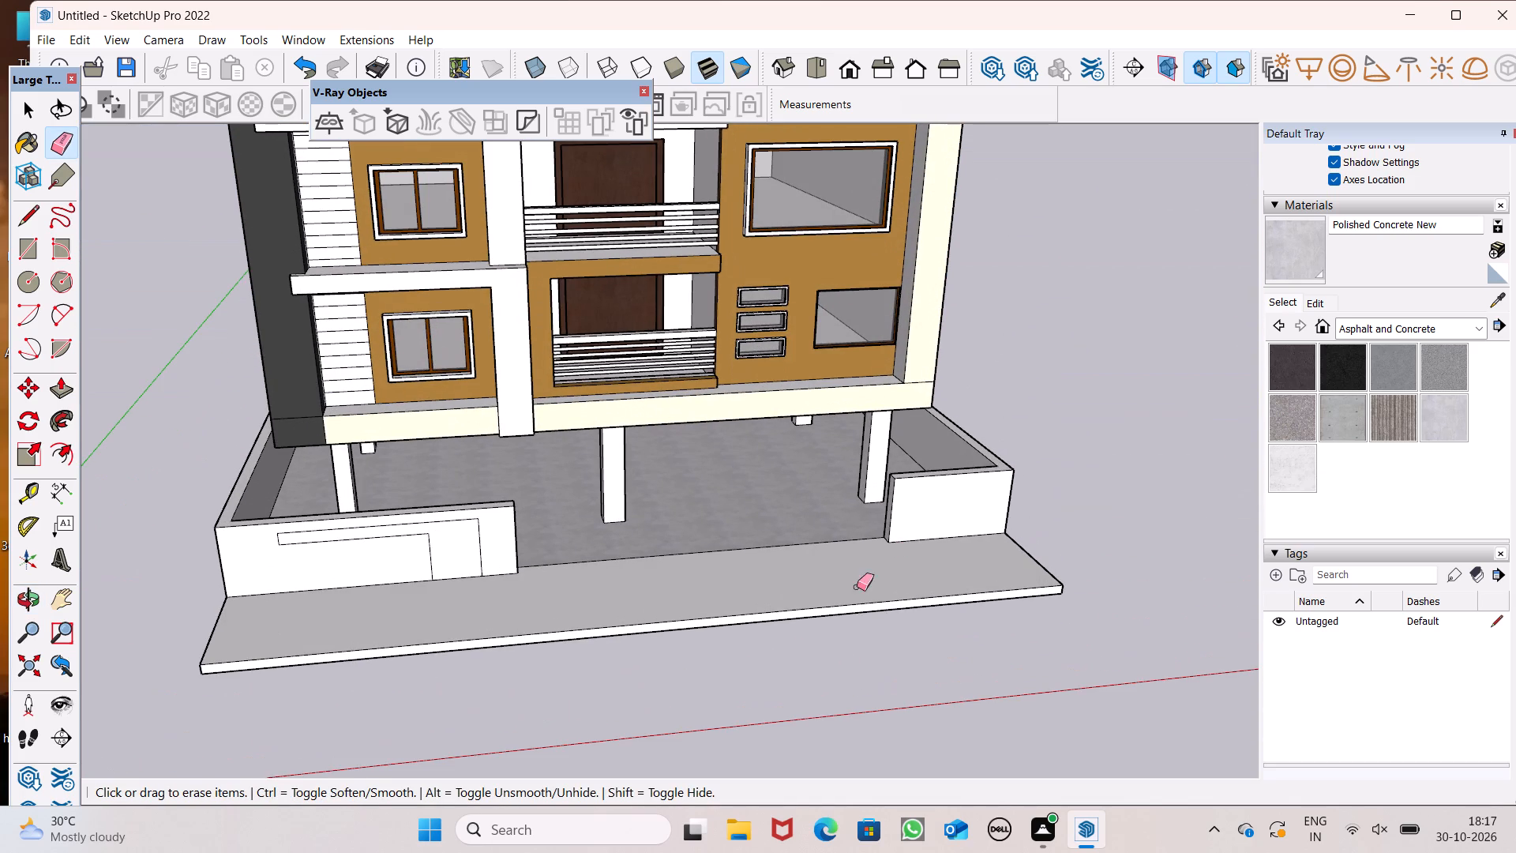
{"action": "scroll", "coordinate": [201, 791], "scroll_direction": "up", "scroll_amount": 5}
{"action": "scroll", "coordinate": [382, 510], "scroll_direction": "up", "scroll_amount": 5}
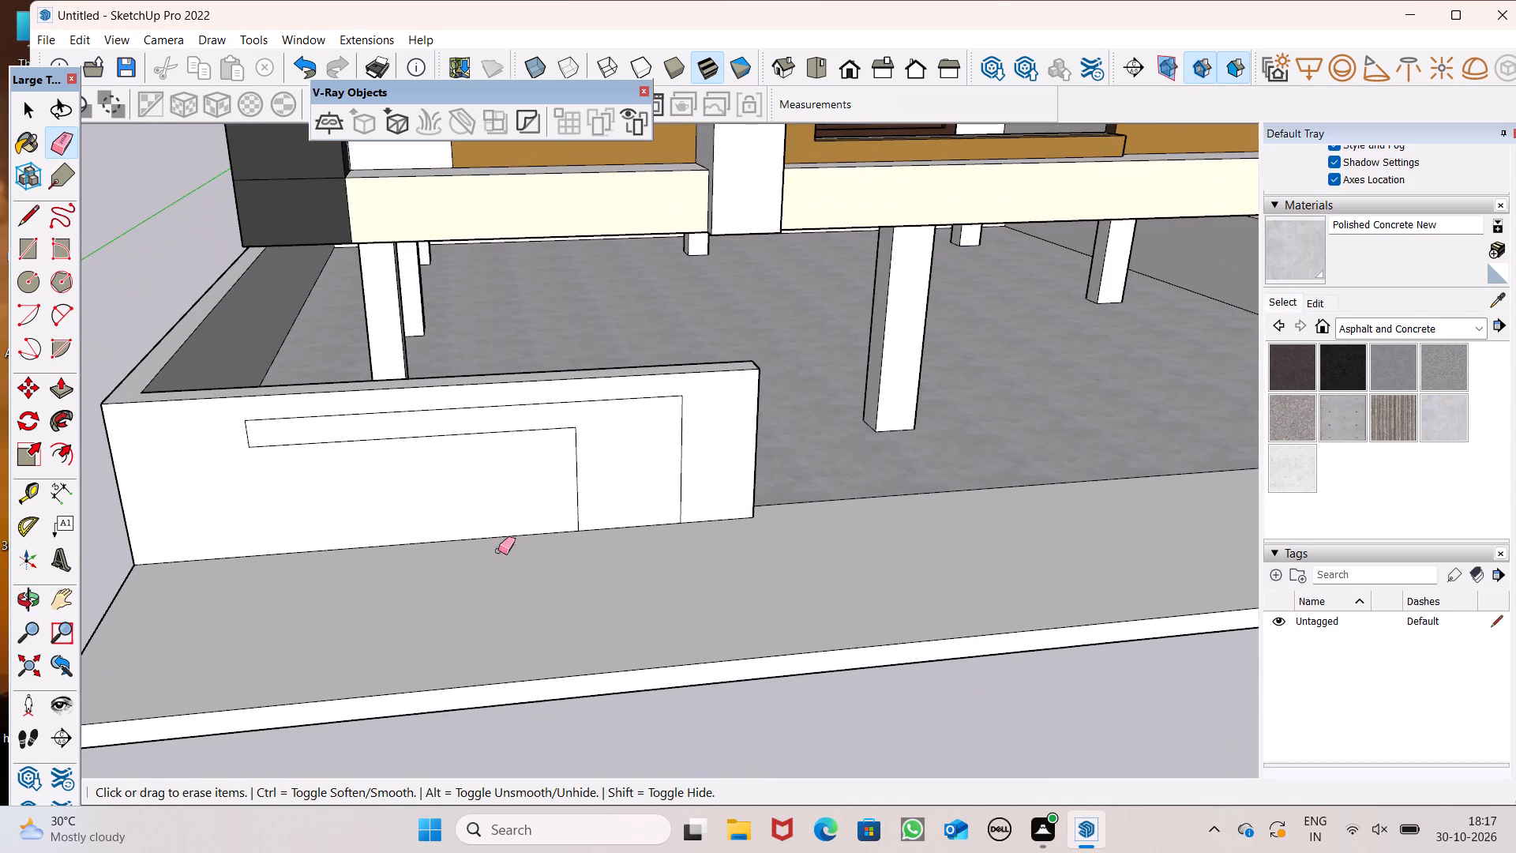
{"action": "middle_click_drag", "start_coordinate": [498, 551], "coordinate": [456, 612]}
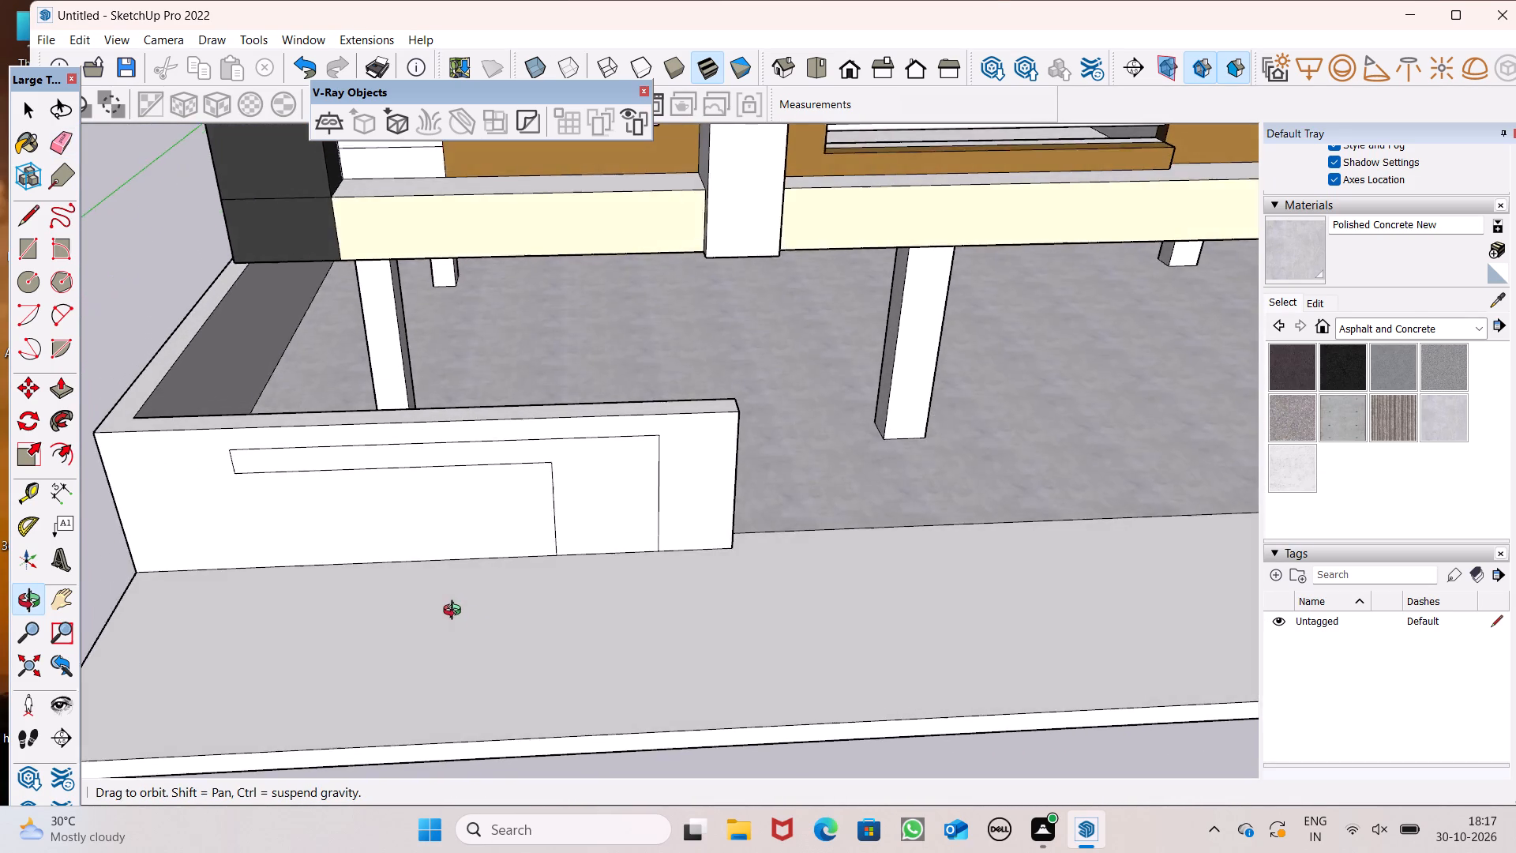
{"action": "middle_click_drag", "start_coordinate": [456, 612], "coordinate": [462, 633]}
{"action": "scroll", "coordinate": [462, 633], "scroll_direction": "up", "scroll_amount": 1}
{"action": "middle_click", "coordinate": [462, 633]}
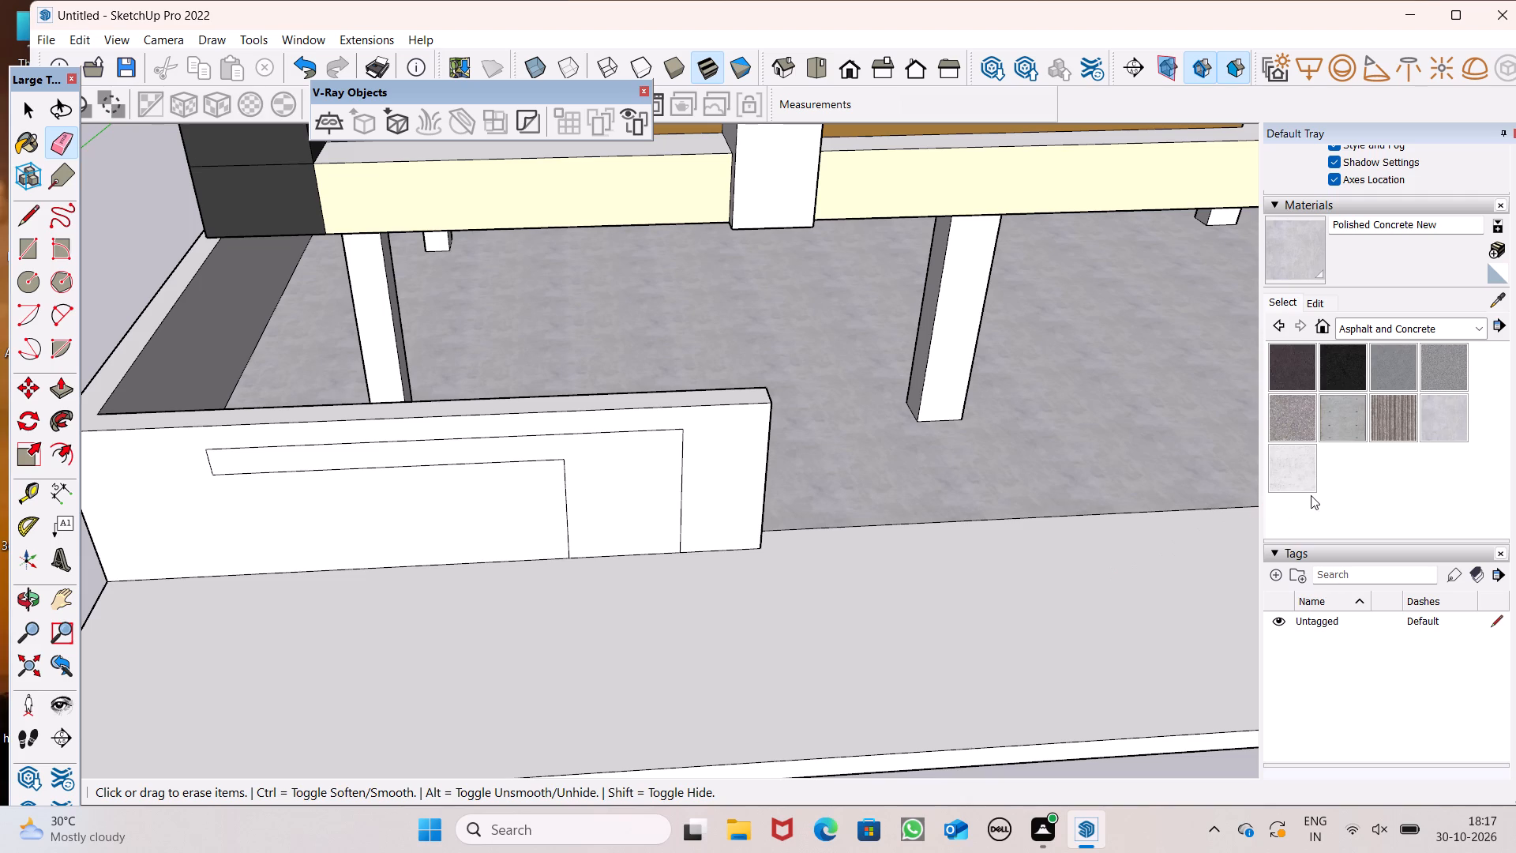
{"action": "left_click", "coordinate": [1403, 336]}
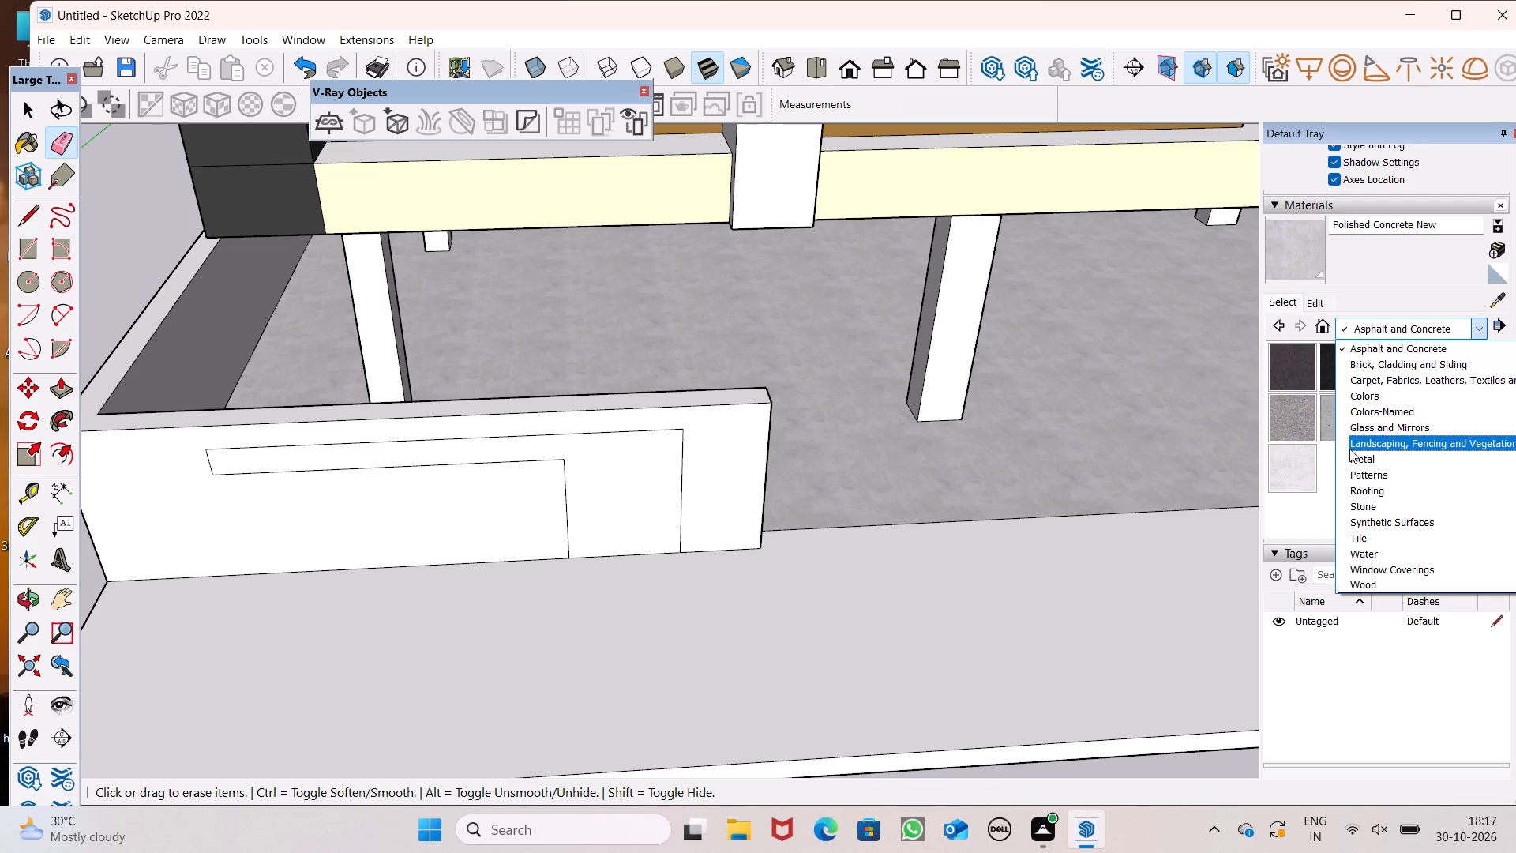
{"action": "left_click", "coordinate": [1365, 392]}
{"action": "scroll", "coordinate": [1389, 430], "scroll_direction": "down", "scroll_amount": 2}
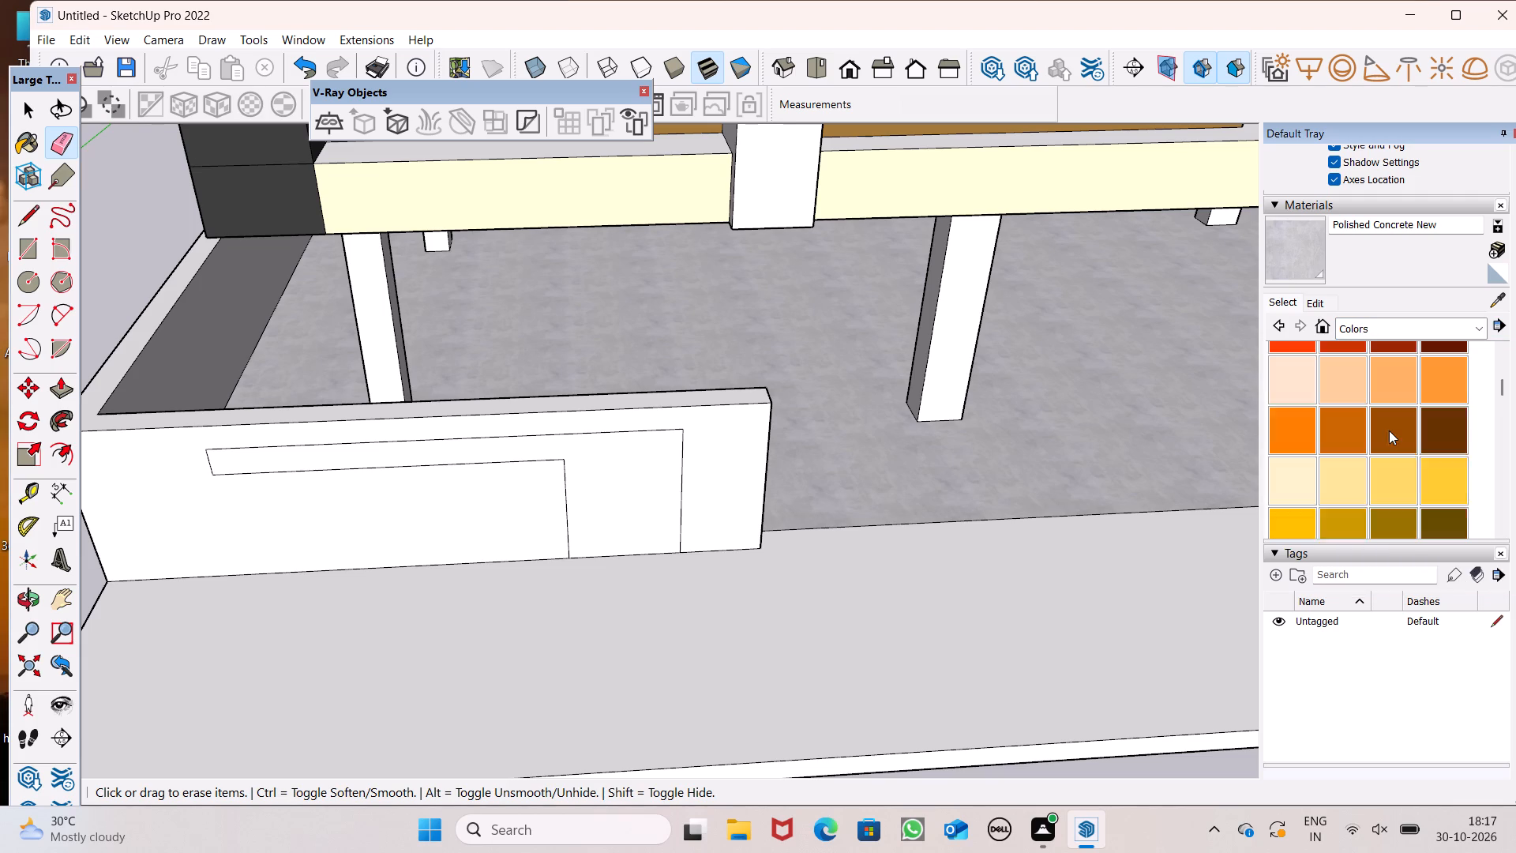
{"action": "scroll", "coordinate": [1389, 430], "scroll_direction": "down", "scroll_amount": 1}
{"action": "scroll", "coordinate": [1389, 430], "scroll_direction": "up", "scroll_amount": 1}
{"action": "scroll", "coordinate": [1384, 415], "scroll_direction": "down", "scroll_amount": 1}
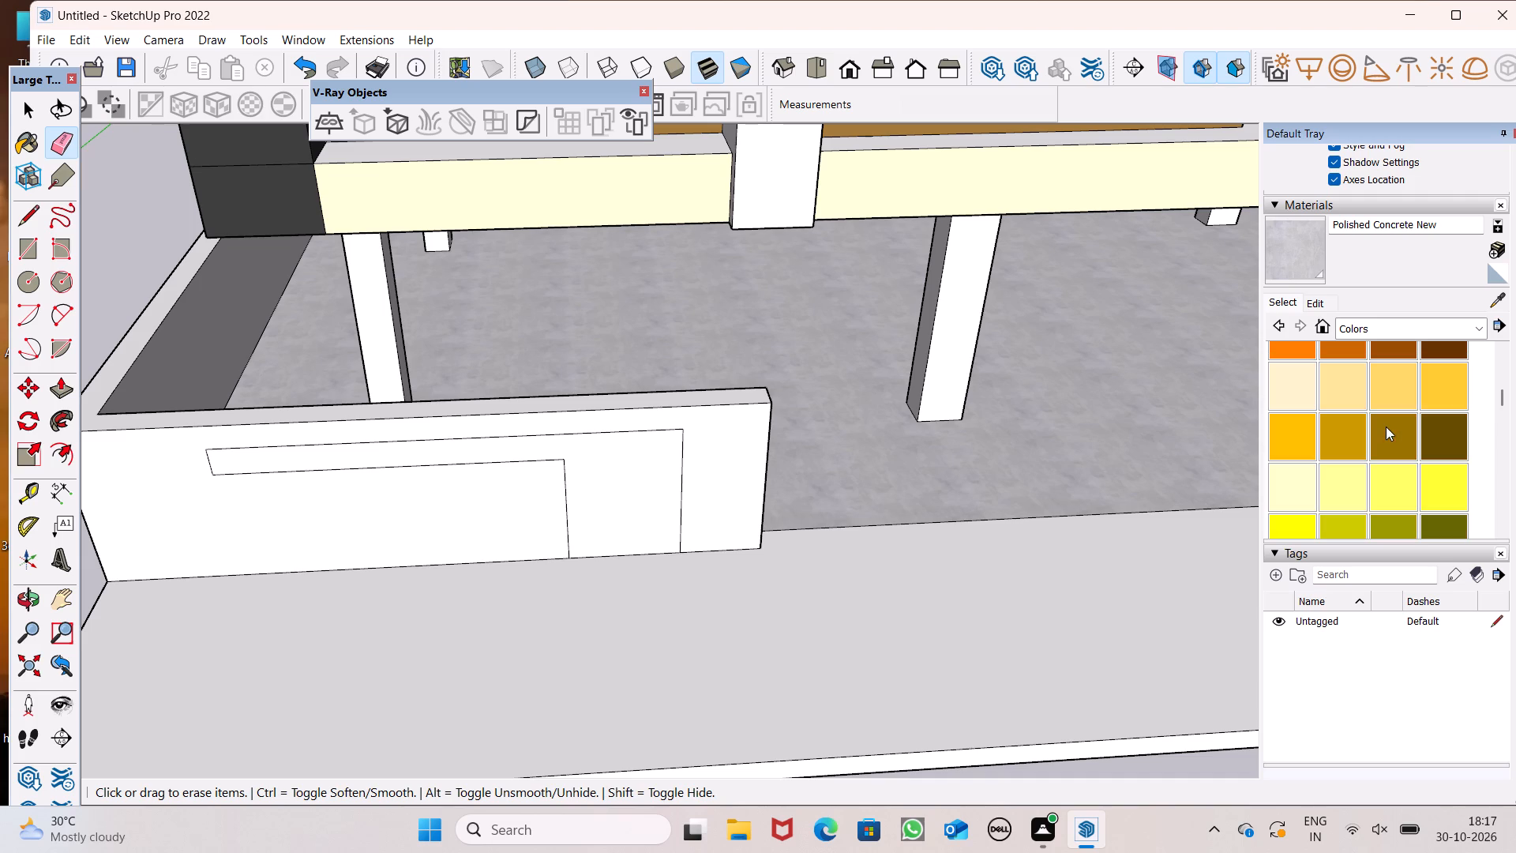
{"action": "left_click", "coordinate": [1386, 426]}
{"action": "left_click", "coordinate": [650, 500]}
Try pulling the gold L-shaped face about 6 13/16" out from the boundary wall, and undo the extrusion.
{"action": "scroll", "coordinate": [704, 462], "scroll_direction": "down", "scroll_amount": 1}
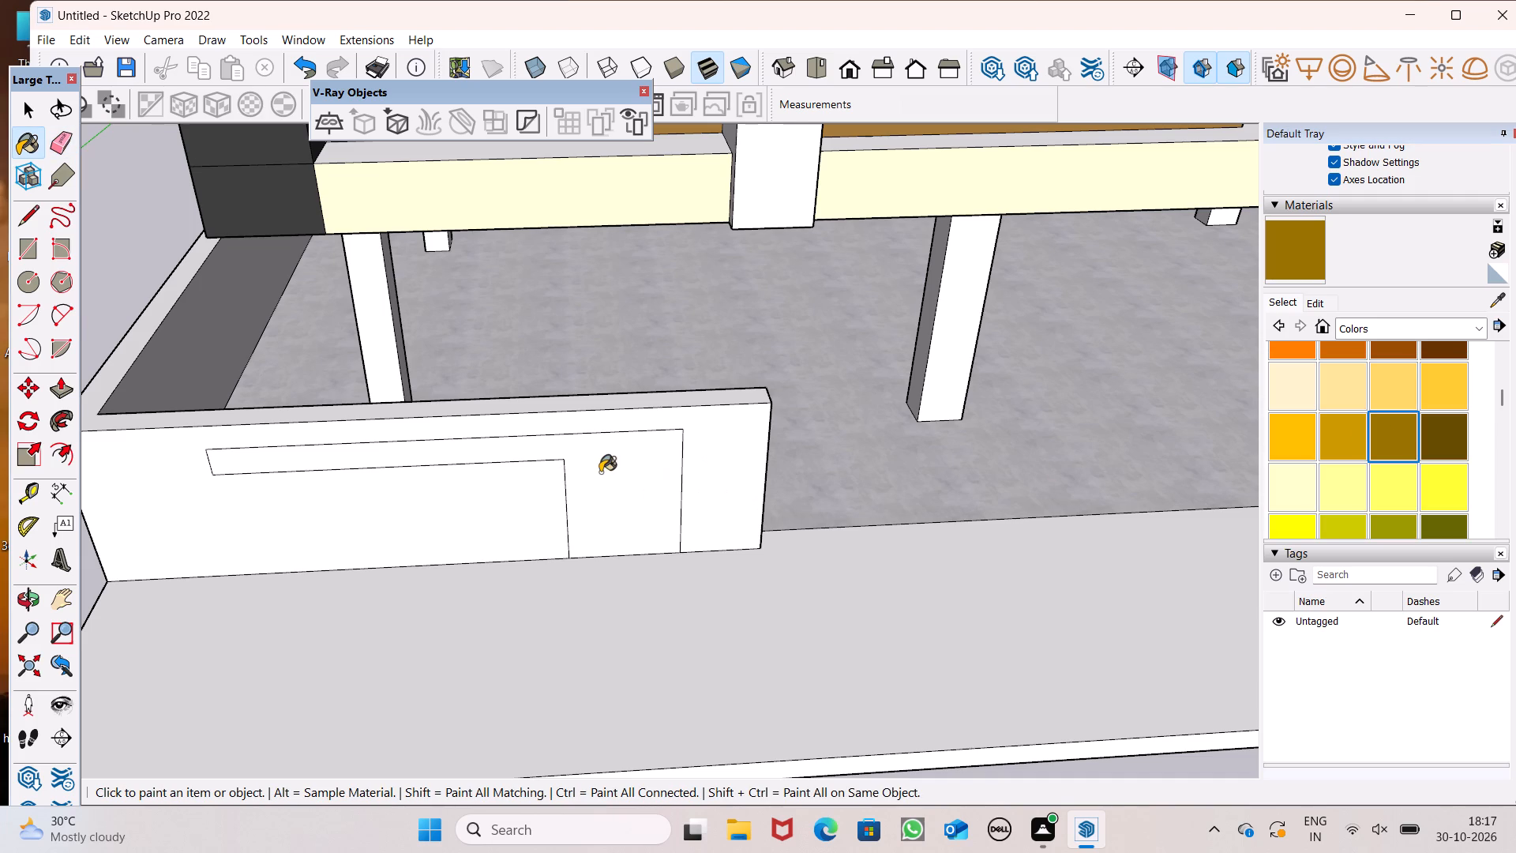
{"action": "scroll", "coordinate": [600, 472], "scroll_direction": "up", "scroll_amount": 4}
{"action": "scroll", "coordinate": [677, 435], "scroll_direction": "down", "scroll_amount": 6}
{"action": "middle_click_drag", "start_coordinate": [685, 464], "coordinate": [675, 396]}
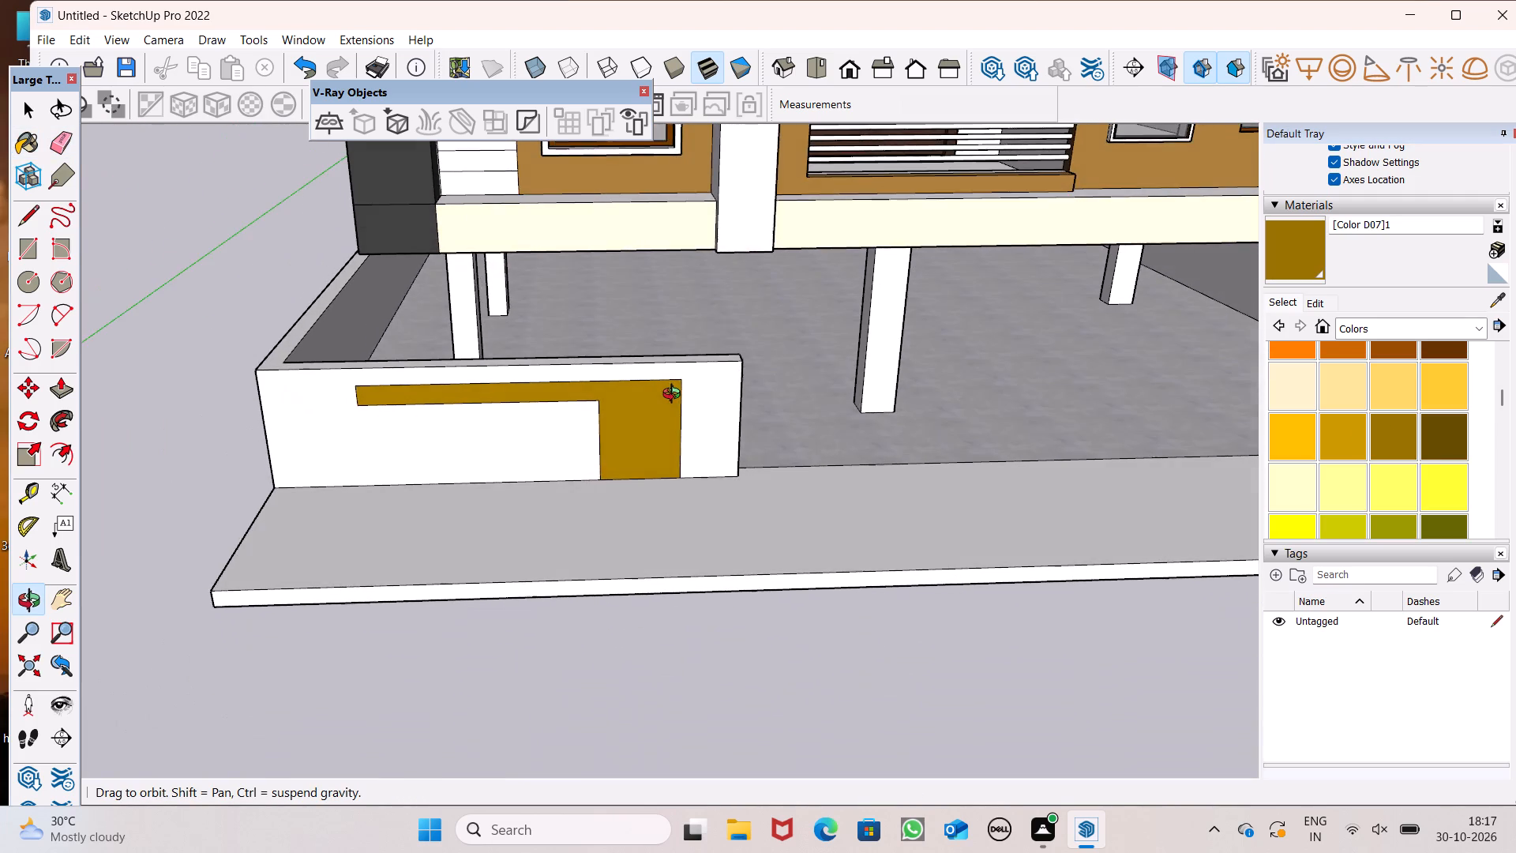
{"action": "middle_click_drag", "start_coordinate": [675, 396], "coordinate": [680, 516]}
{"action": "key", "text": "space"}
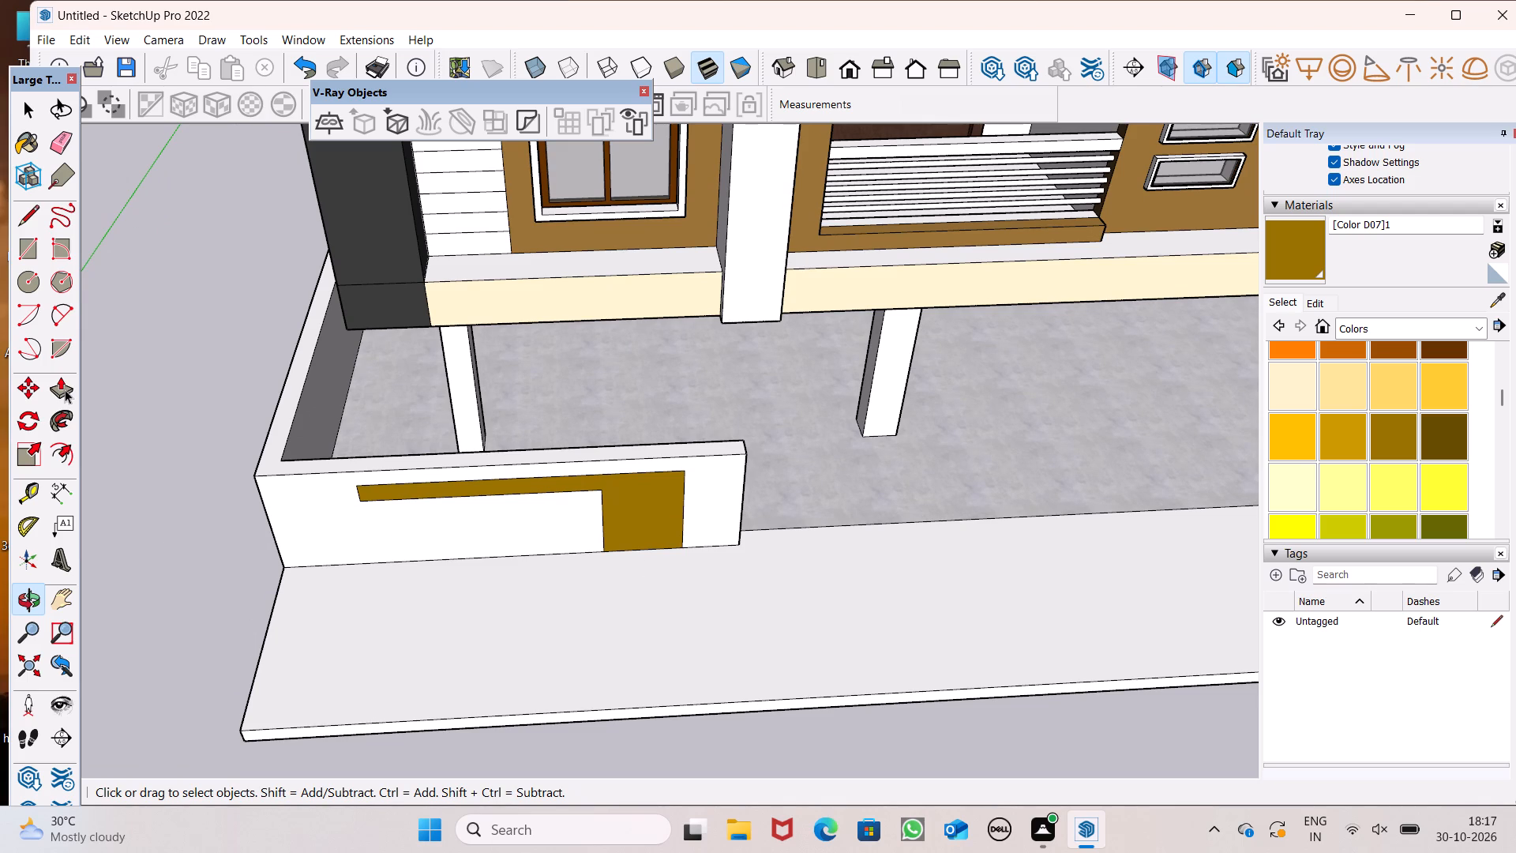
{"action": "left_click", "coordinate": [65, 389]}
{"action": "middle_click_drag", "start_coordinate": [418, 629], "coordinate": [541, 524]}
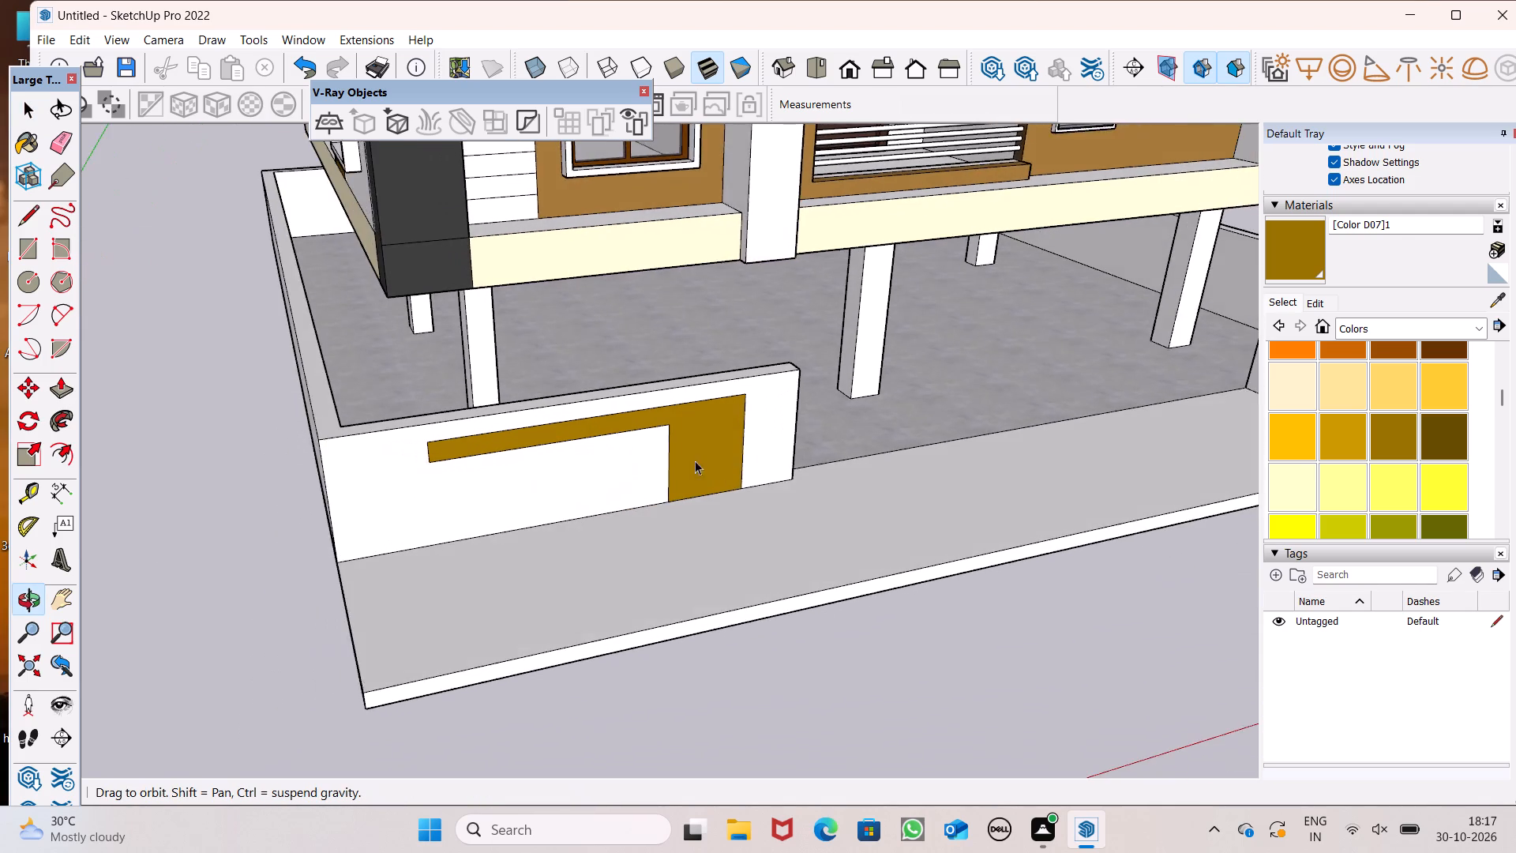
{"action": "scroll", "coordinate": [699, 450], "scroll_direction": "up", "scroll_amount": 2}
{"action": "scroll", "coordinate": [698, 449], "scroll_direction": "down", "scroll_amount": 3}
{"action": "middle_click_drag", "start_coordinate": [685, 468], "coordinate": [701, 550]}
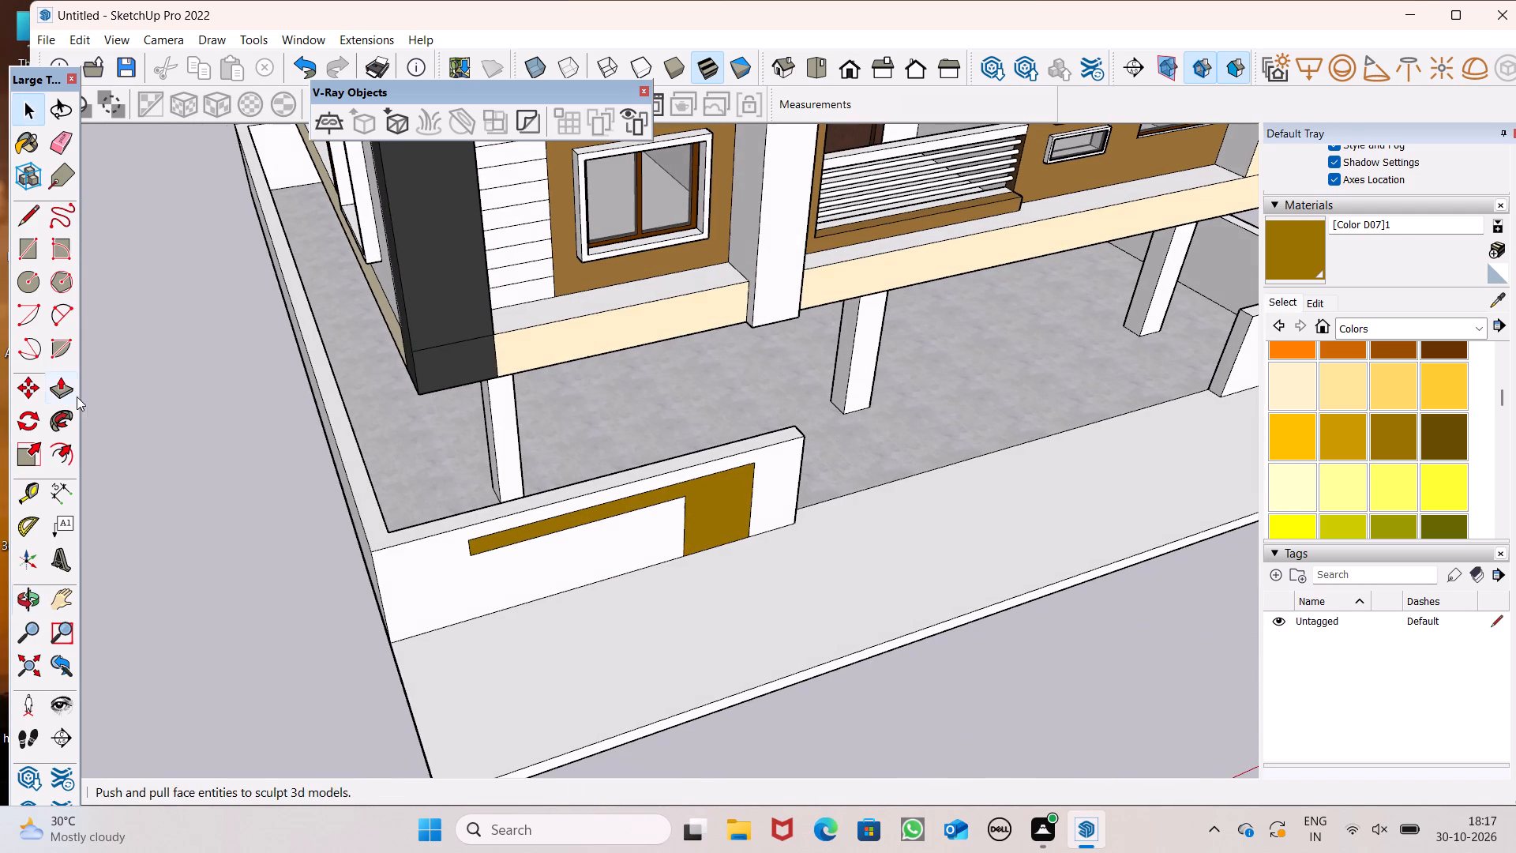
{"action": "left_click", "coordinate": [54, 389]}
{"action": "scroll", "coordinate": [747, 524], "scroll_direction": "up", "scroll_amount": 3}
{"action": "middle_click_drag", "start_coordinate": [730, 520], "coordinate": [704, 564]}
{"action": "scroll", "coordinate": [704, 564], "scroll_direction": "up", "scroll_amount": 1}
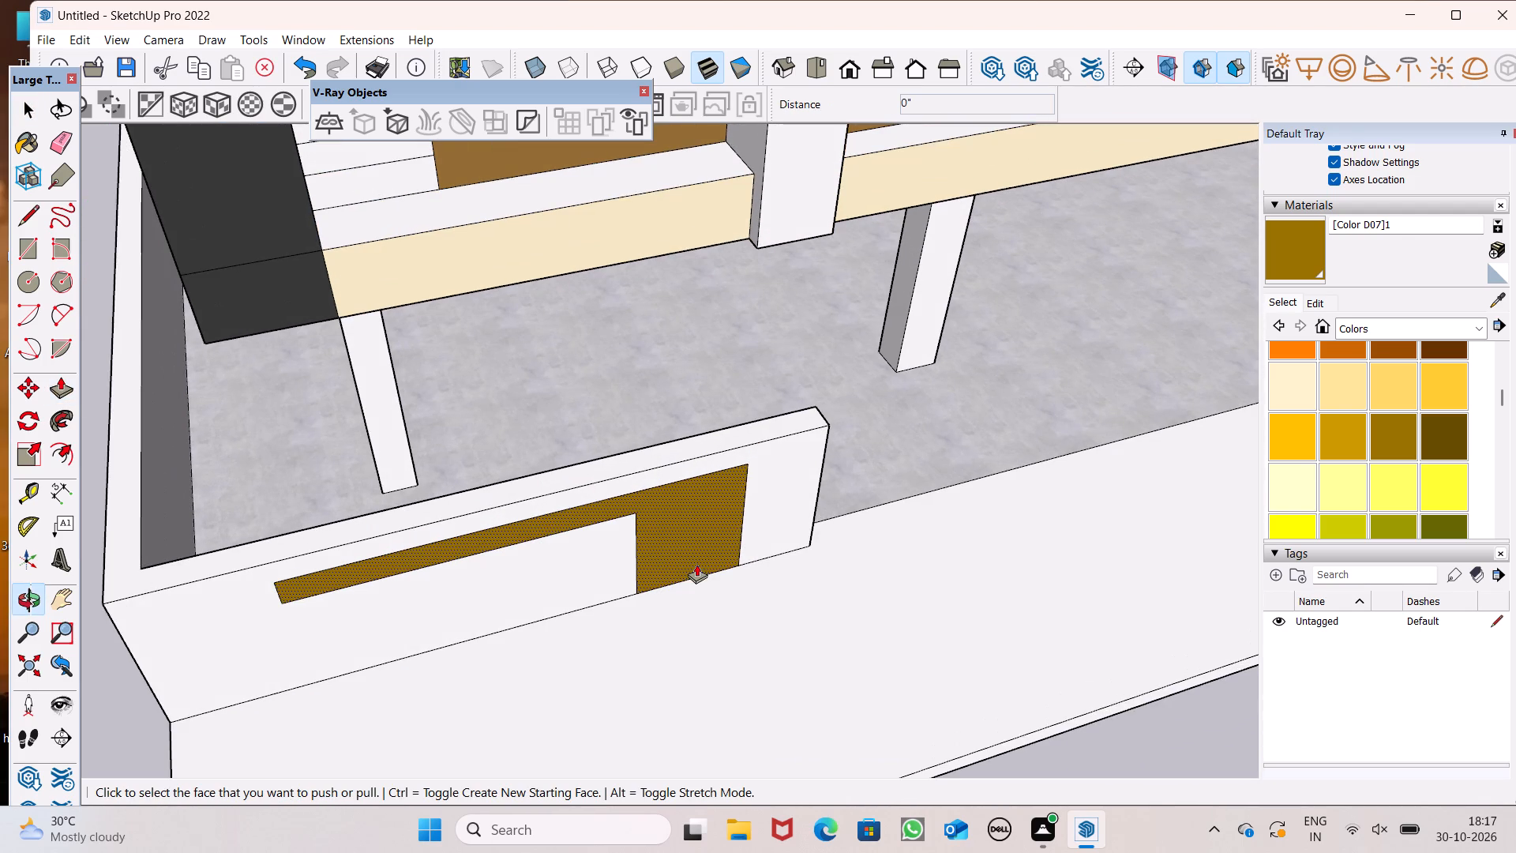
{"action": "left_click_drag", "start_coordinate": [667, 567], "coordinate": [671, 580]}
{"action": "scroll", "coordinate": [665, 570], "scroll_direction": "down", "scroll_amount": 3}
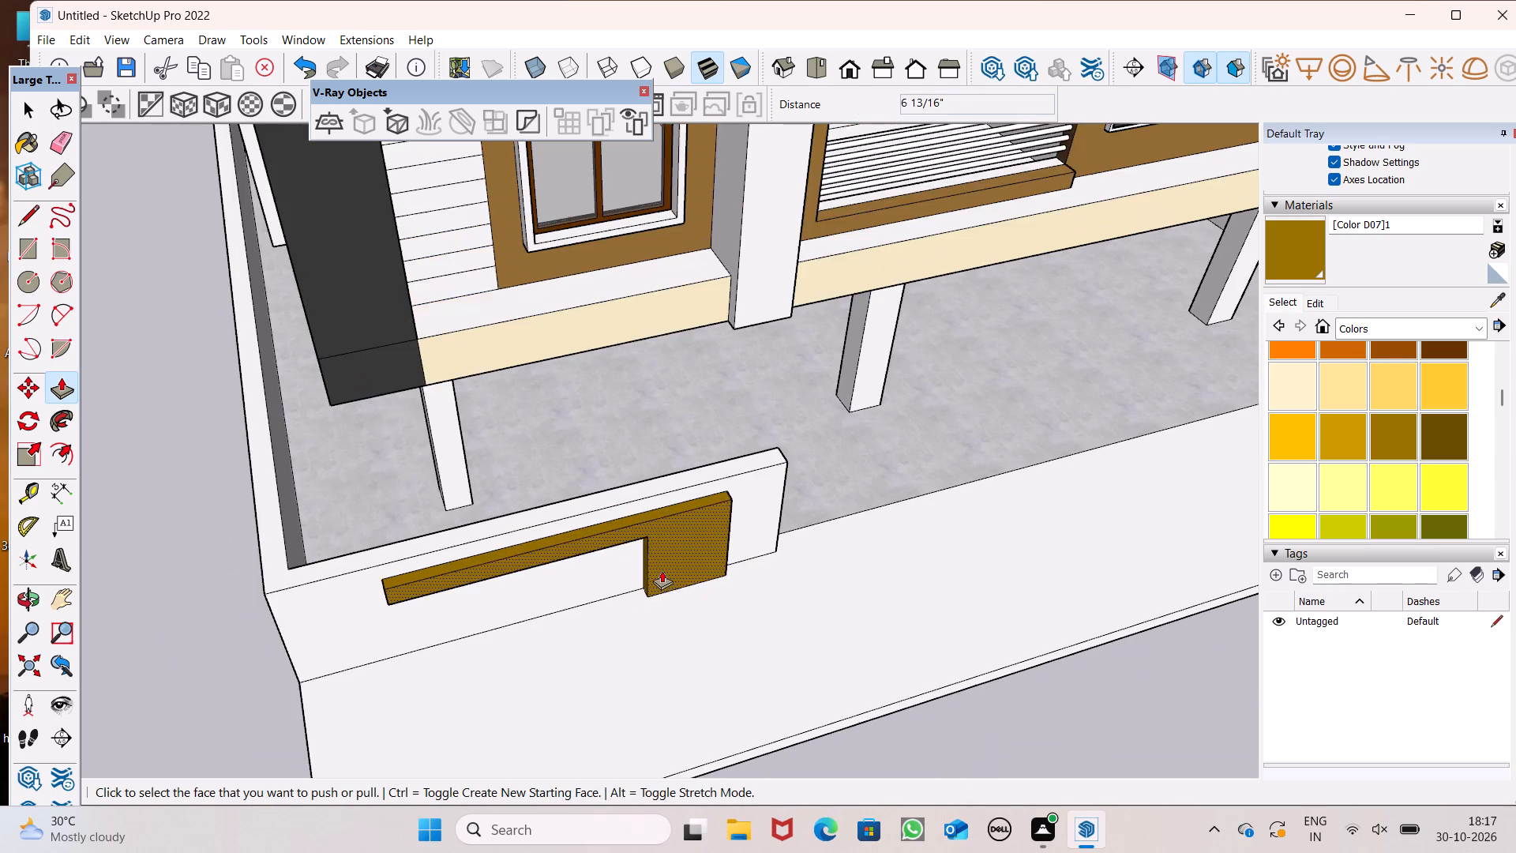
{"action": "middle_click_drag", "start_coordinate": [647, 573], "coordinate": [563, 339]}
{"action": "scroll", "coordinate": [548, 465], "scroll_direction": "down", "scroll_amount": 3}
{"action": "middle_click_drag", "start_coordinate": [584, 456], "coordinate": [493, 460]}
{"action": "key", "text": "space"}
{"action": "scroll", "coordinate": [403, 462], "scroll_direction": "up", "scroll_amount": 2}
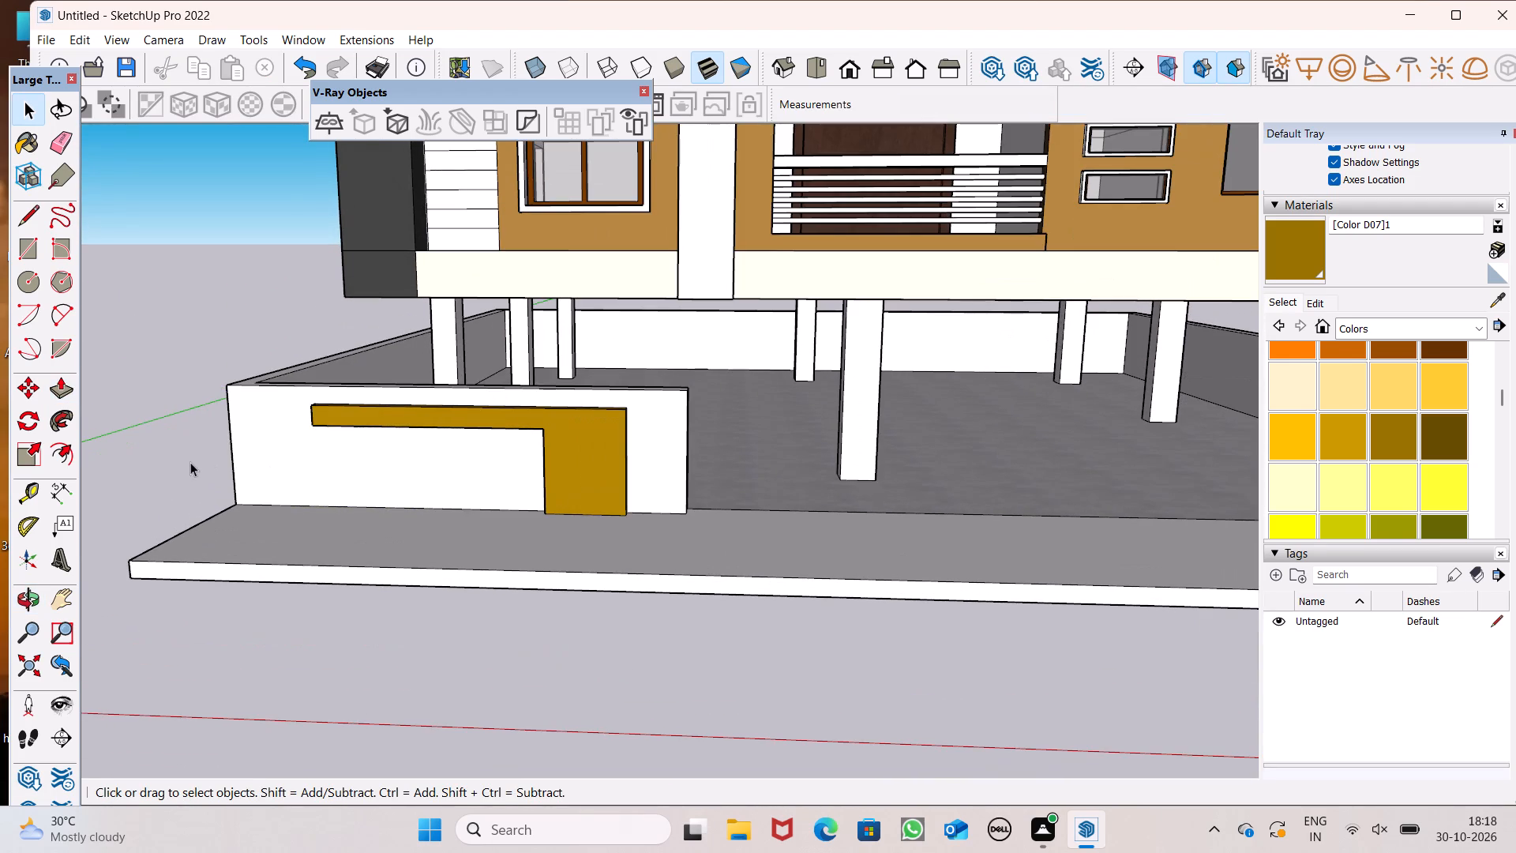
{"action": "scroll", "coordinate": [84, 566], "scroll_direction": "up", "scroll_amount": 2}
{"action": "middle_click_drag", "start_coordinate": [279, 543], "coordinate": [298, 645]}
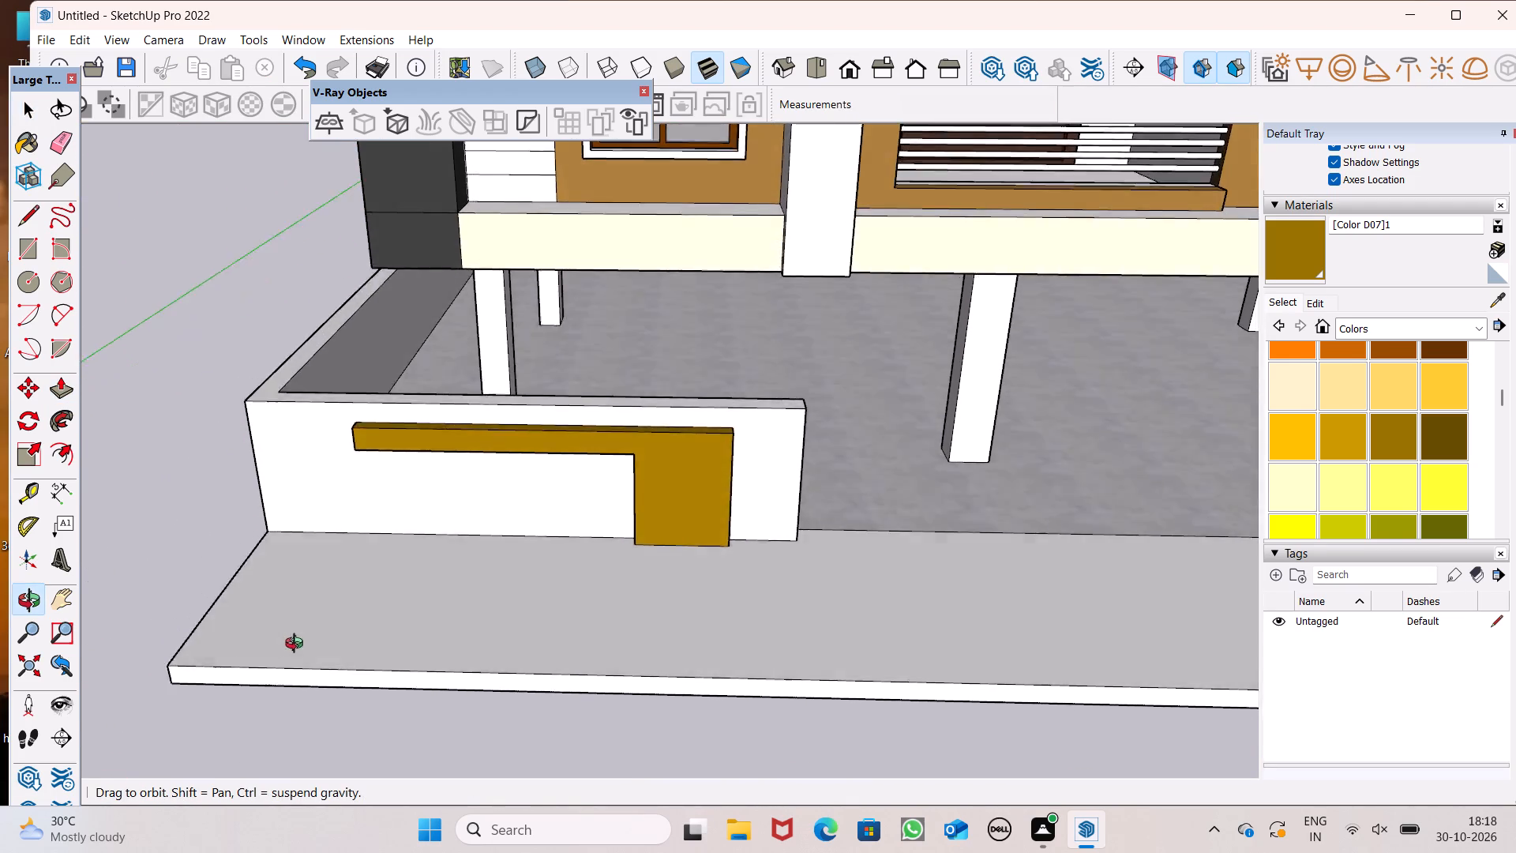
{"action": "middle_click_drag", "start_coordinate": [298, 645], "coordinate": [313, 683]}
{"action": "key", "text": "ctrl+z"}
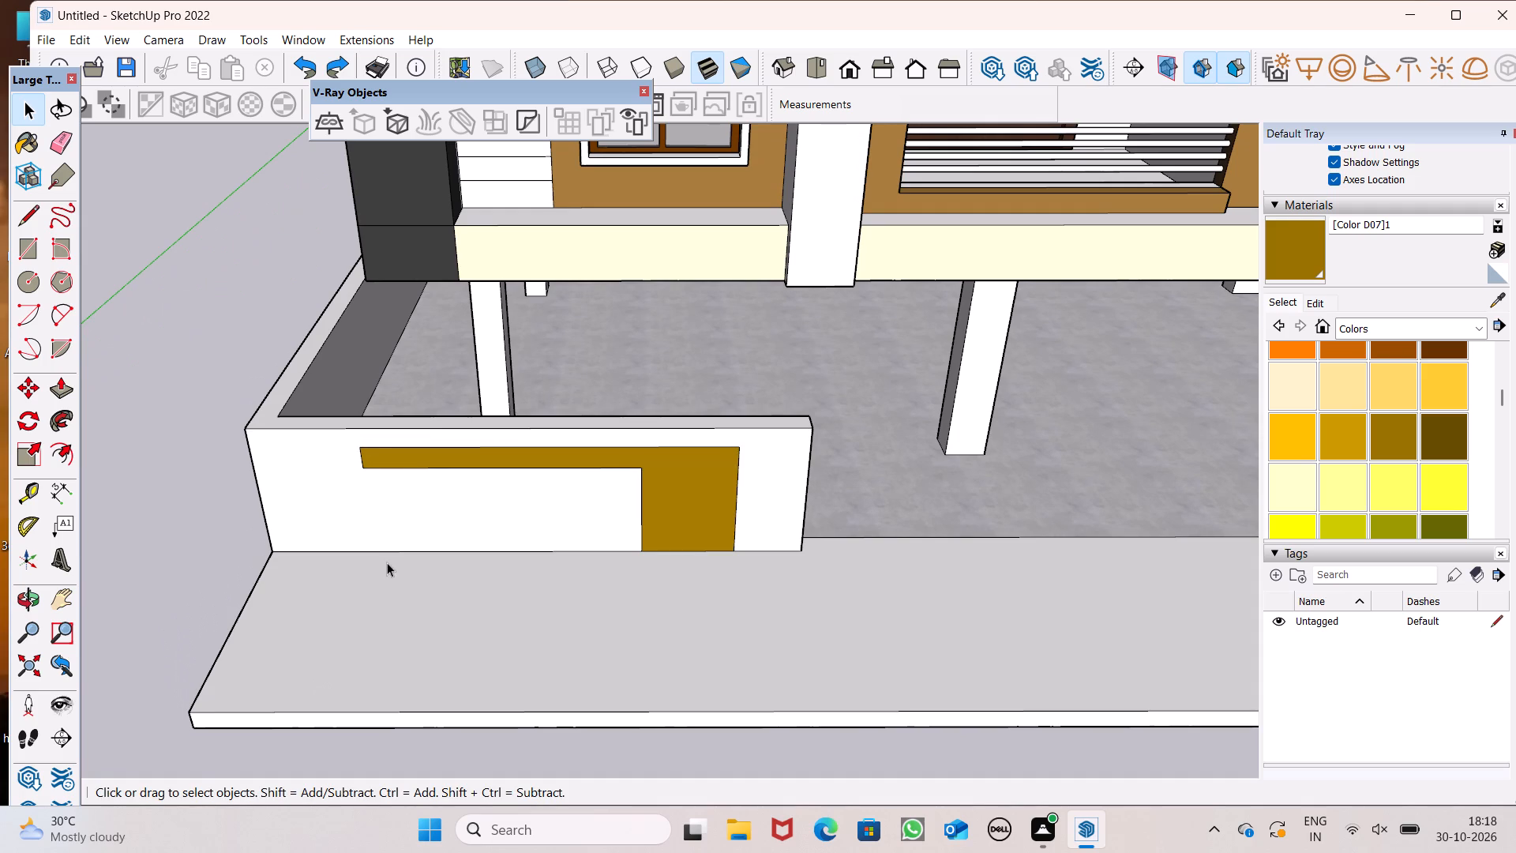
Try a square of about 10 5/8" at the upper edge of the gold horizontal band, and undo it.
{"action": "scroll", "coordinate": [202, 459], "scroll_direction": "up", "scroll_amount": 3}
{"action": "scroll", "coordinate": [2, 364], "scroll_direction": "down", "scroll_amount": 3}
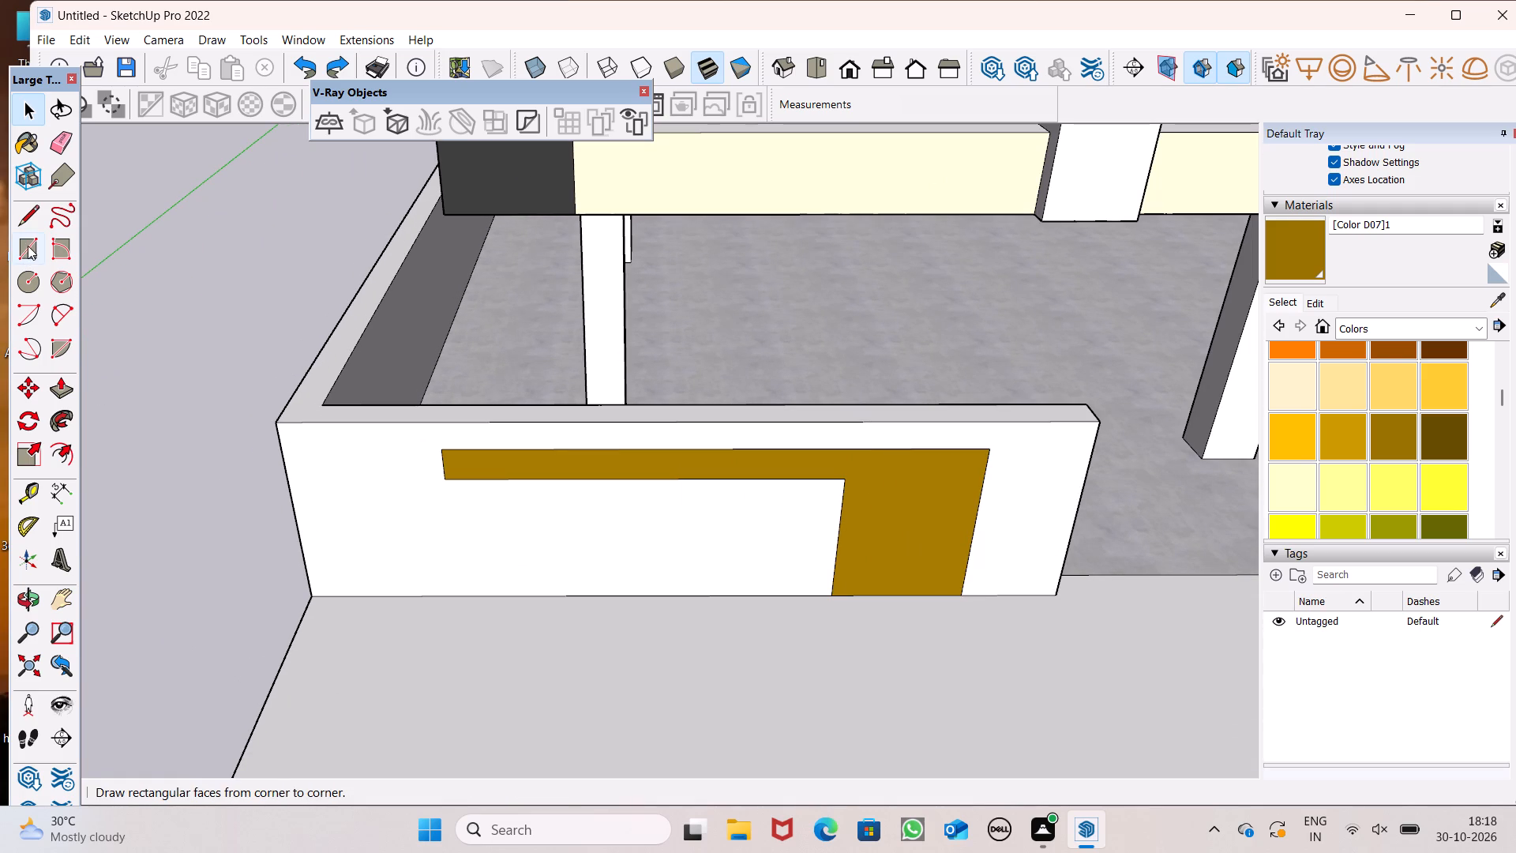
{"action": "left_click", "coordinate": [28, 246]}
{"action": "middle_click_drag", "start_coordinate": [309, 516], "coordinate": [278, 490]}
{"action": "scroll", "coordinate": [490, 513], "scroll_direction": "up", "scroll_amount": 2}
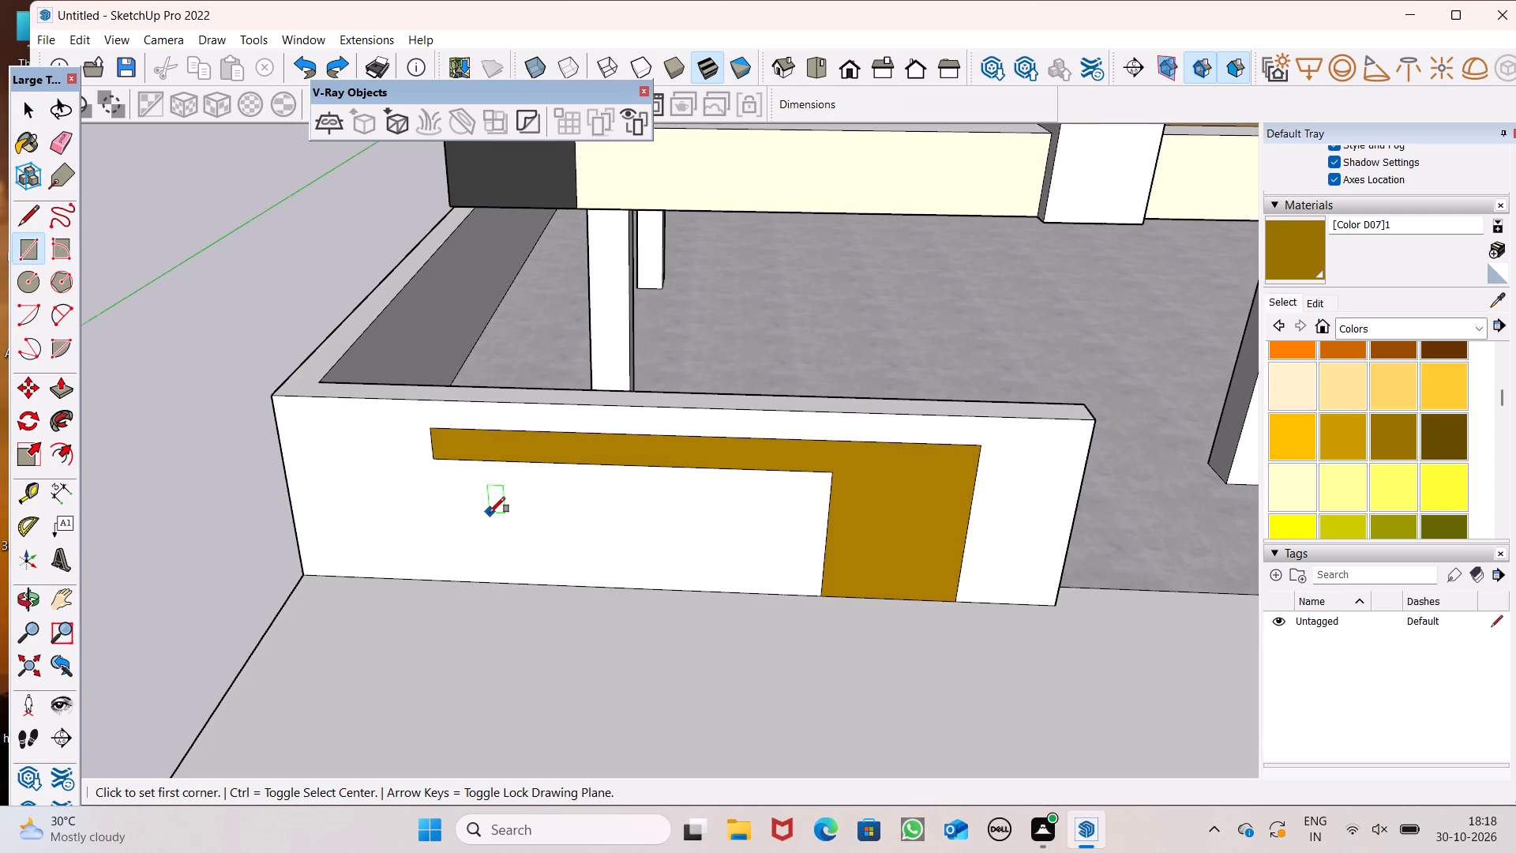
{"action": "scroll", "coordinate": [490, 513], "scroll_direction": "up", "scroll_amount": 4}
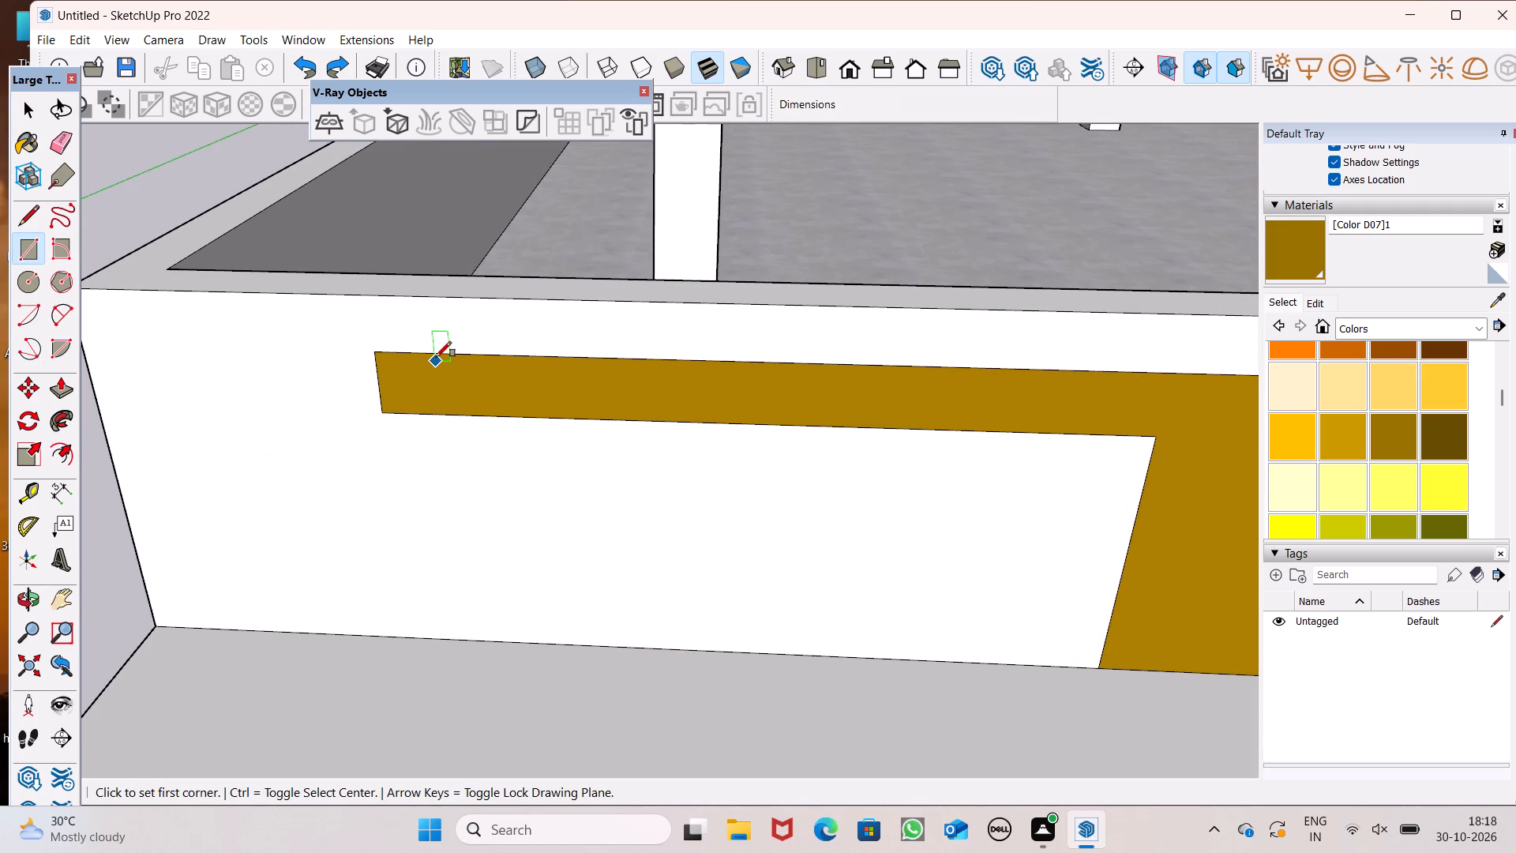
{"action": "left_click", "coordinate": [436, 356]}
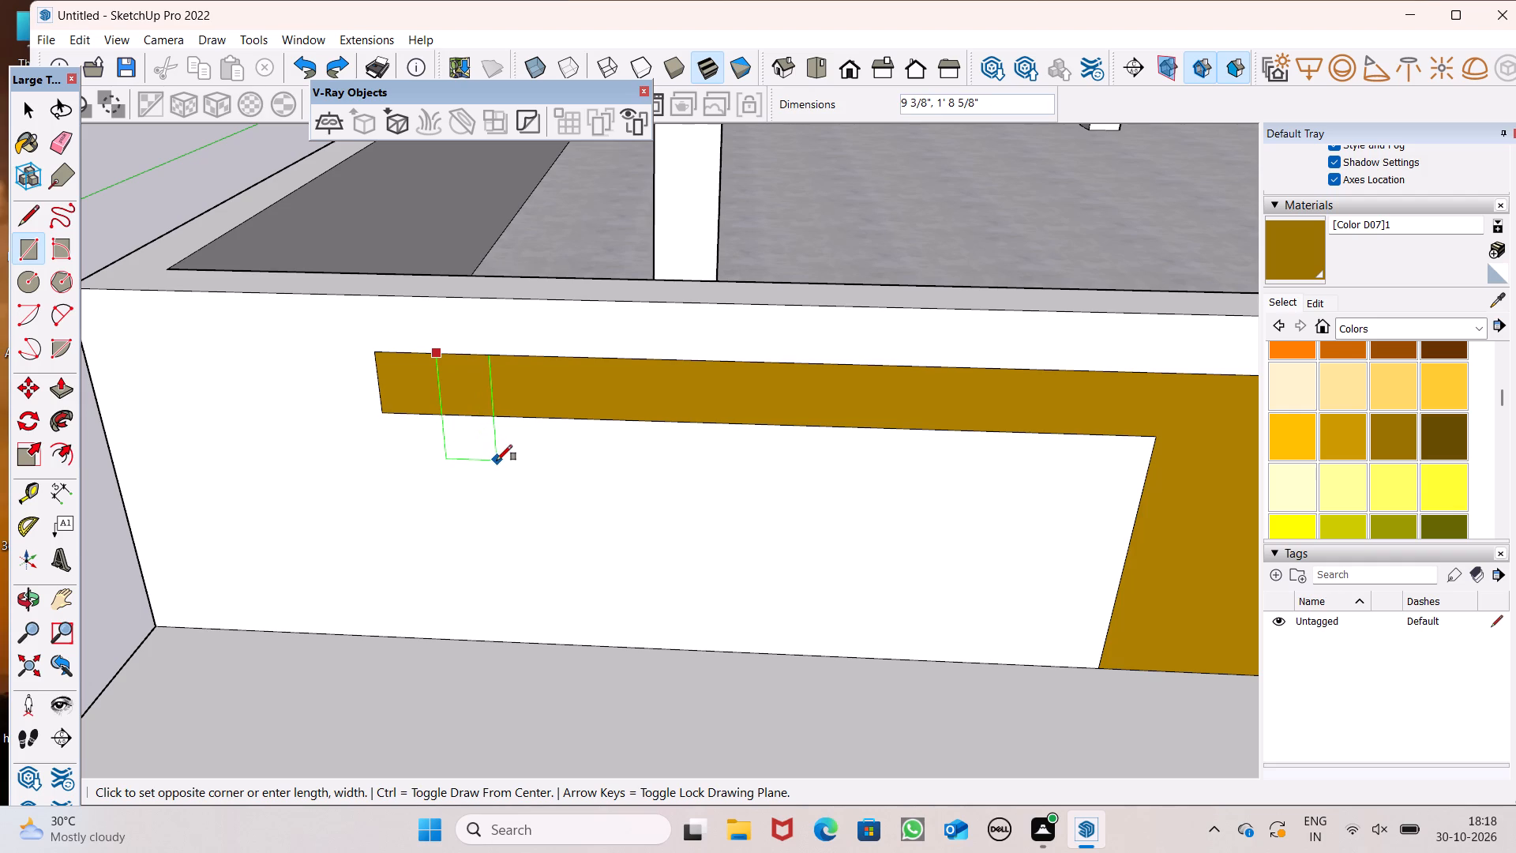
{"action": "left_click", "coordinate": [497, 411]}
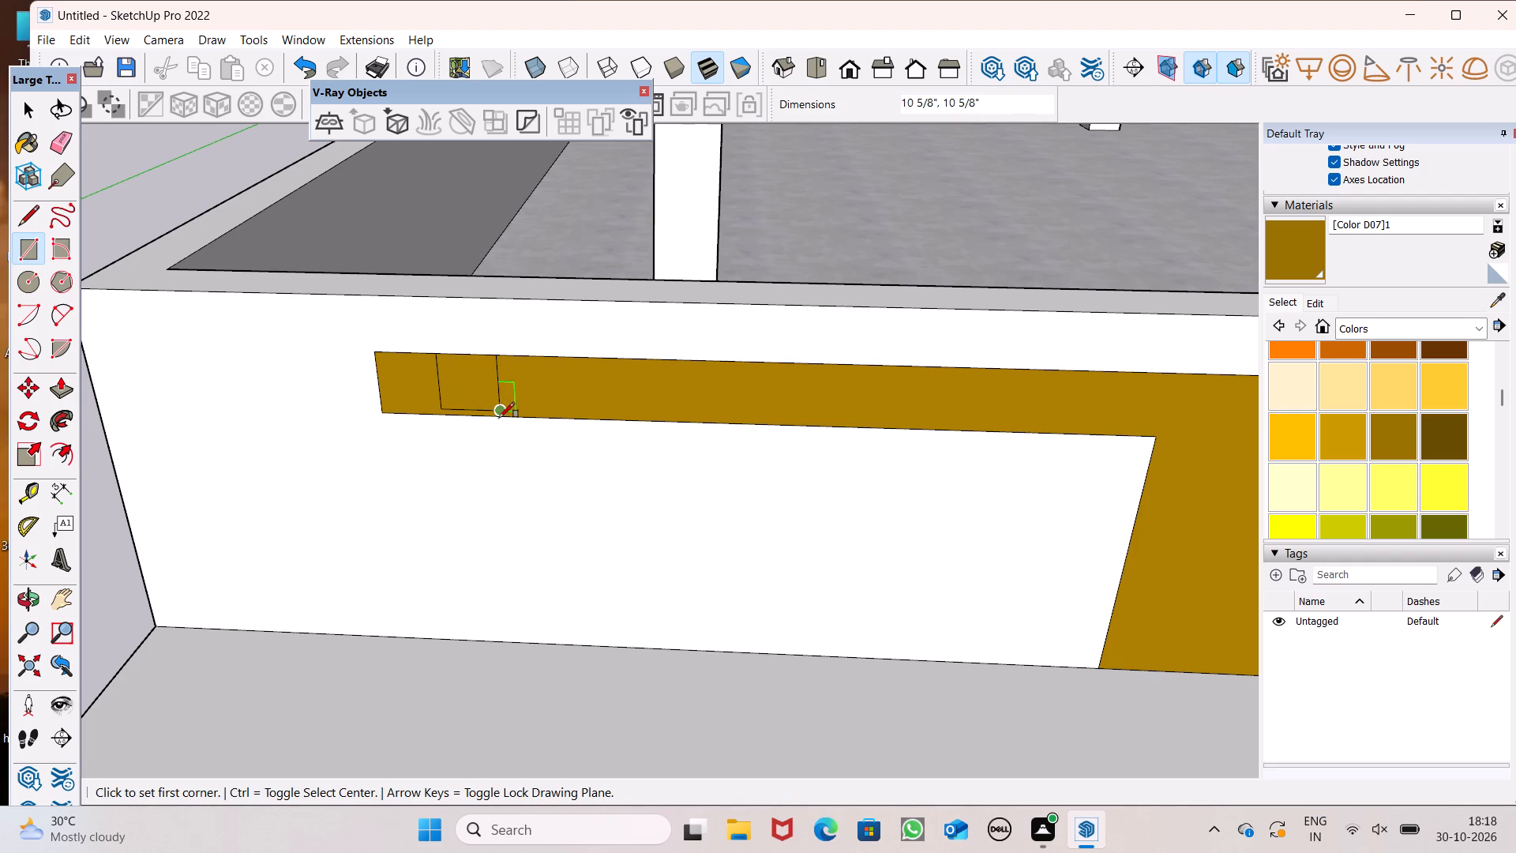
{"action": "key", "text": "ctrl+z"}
Draw a rectangle about 9" wide spanning the gold band's height, a short distance in from its free end.
{"action": "left_click", "coordinate": [466, 355]}
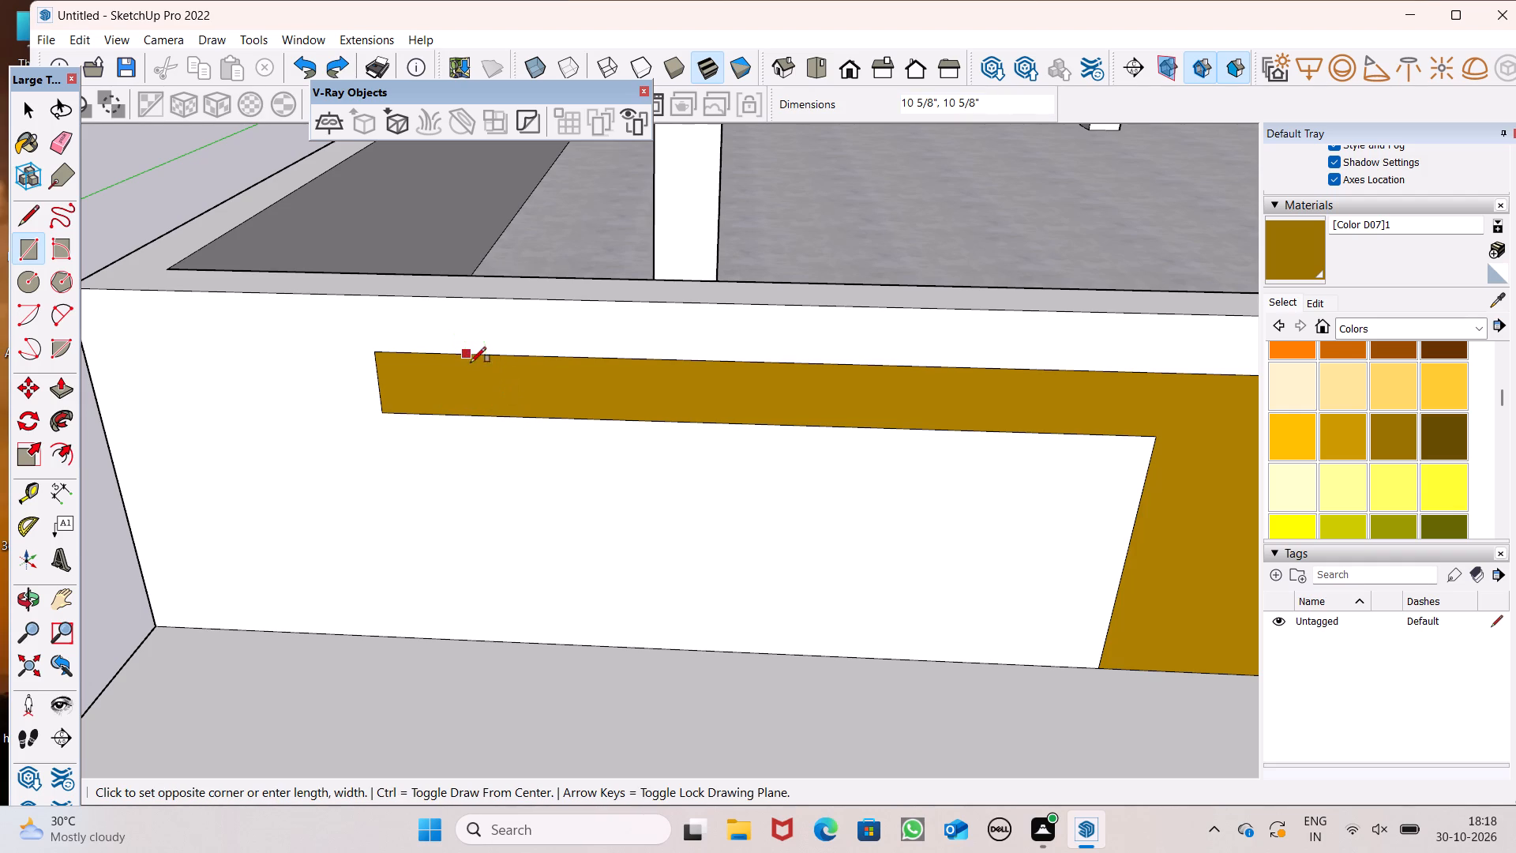
{"action": "left_click", "coordinate": [521, 418]}
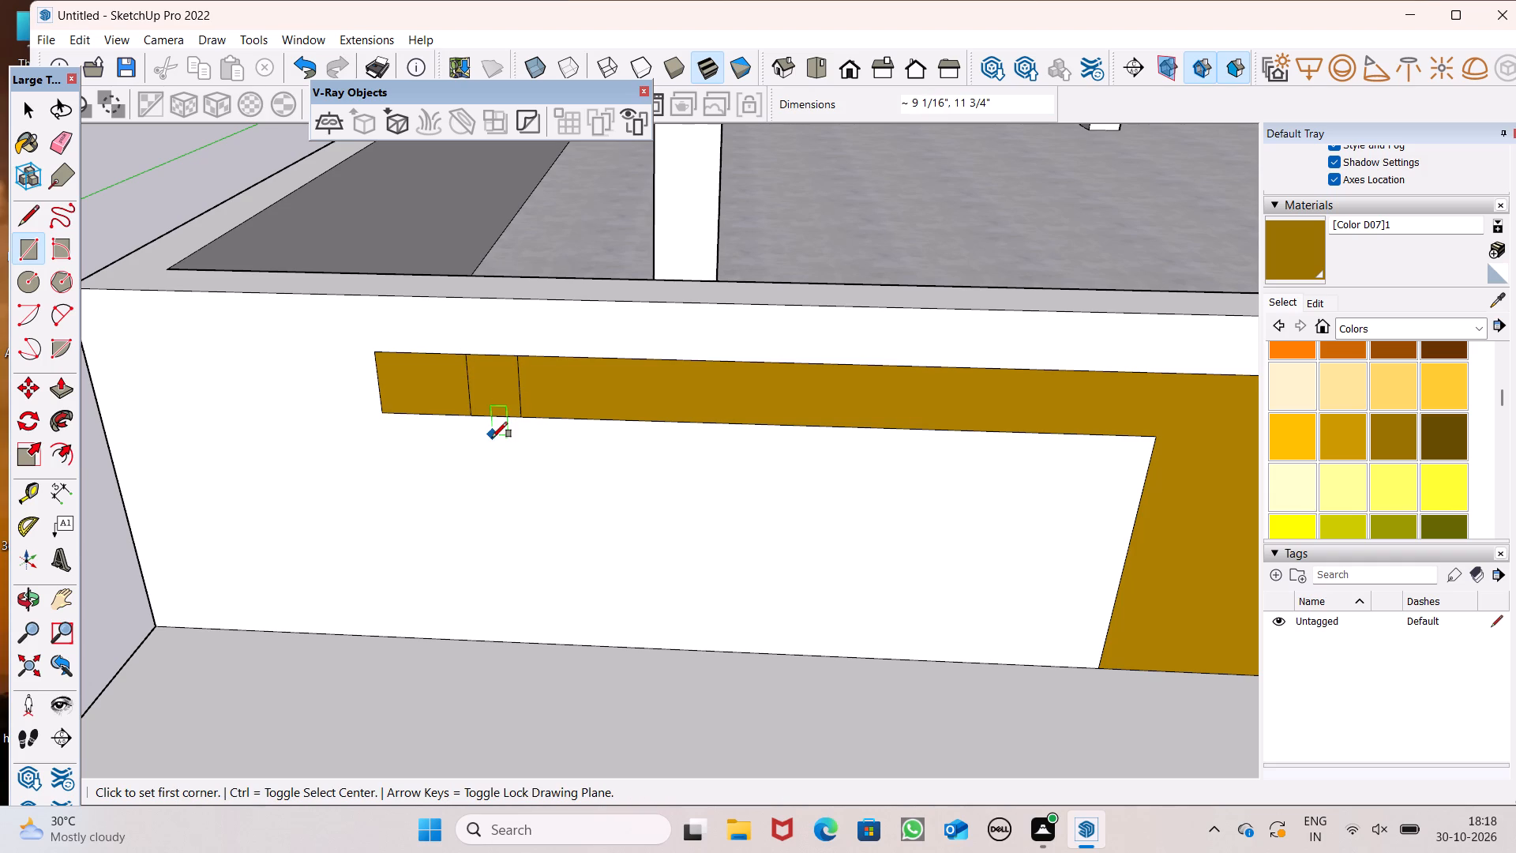
Copy the small rectangle twice along the gold band toward the L's wide leg, leaving narrow gaps between the rectangles.
{"action": "key", "text": "space"}
{"action": "double_click", "coordinate": [482, 390]}
{"action": "key", "text": "m"}
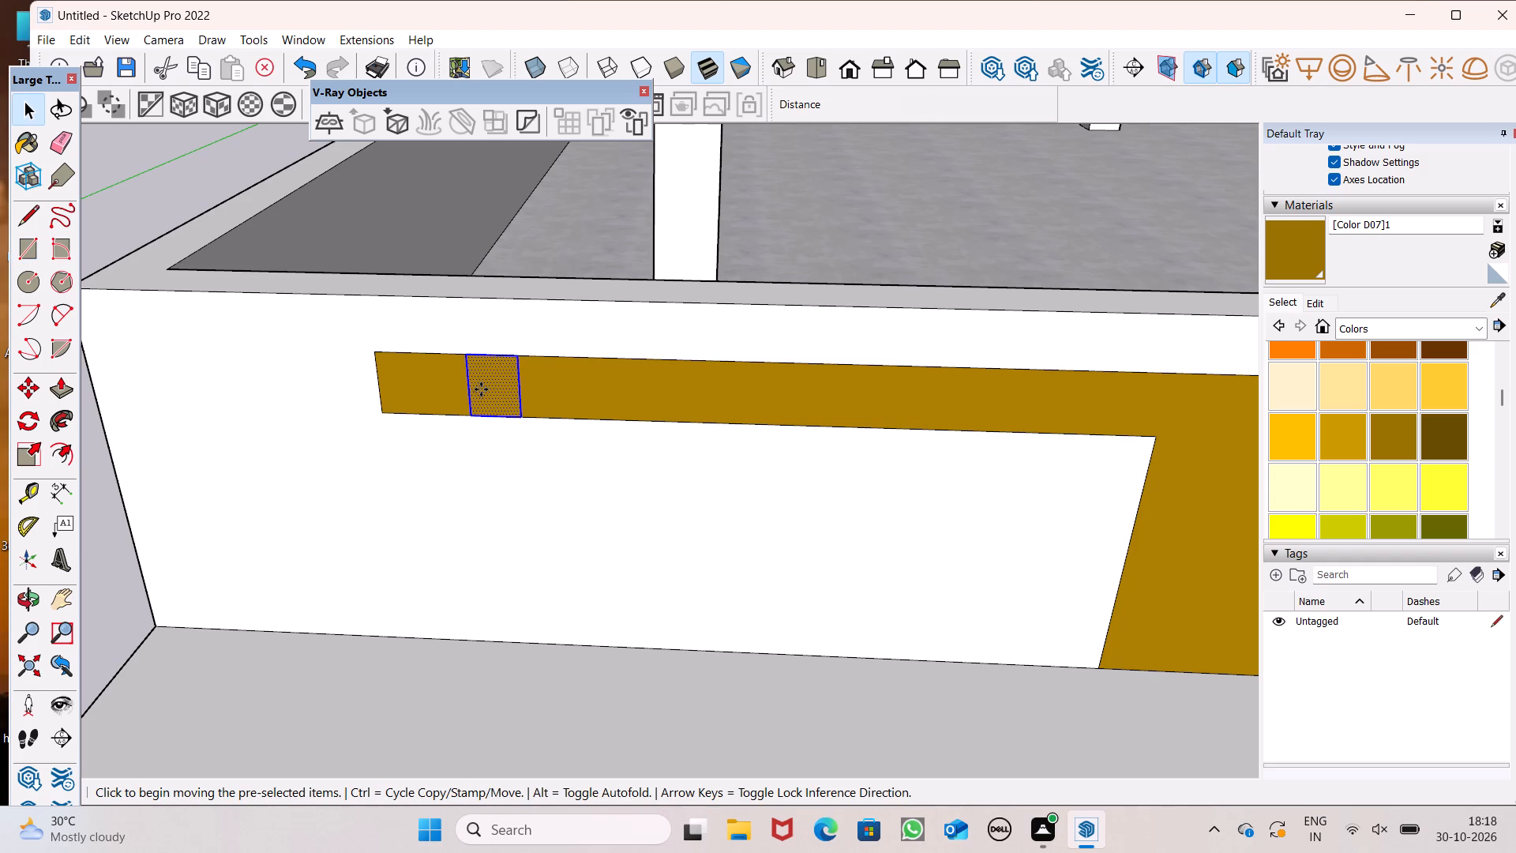
{"action": "key", "text": "Return"}
{"action": "left_click_drag", "start_coordinate": [495, 389], "coordinate": [582, 394]}
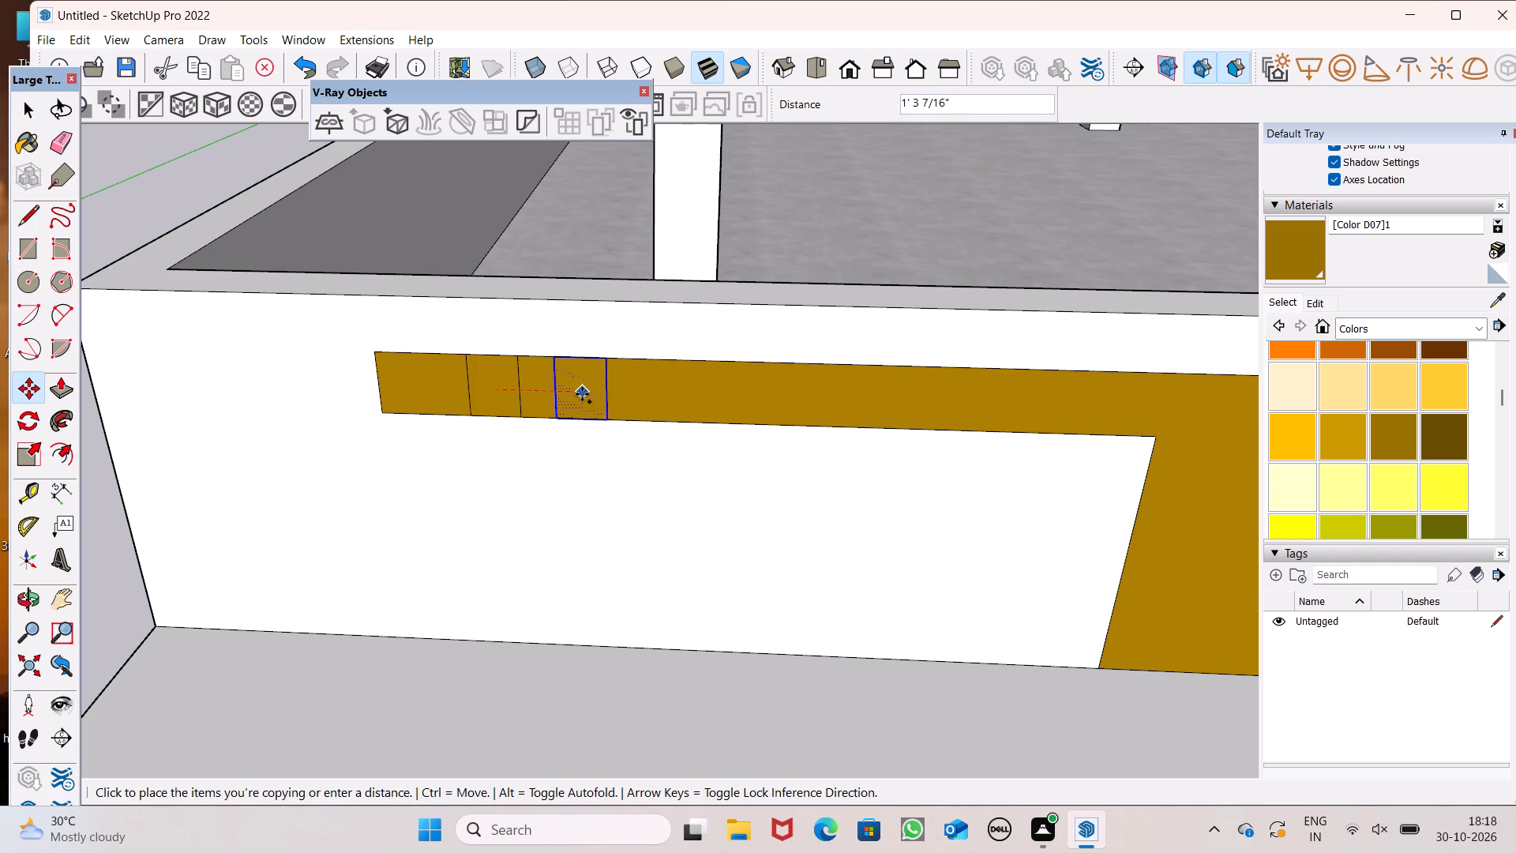
{"action": "left_click_drag", "start_coordinate": [582, 394], "coordinate": [584, 394]}
{"action": "left_click_drag", "start_coordinate": [585, 403], "coordinate": [607, 404]}
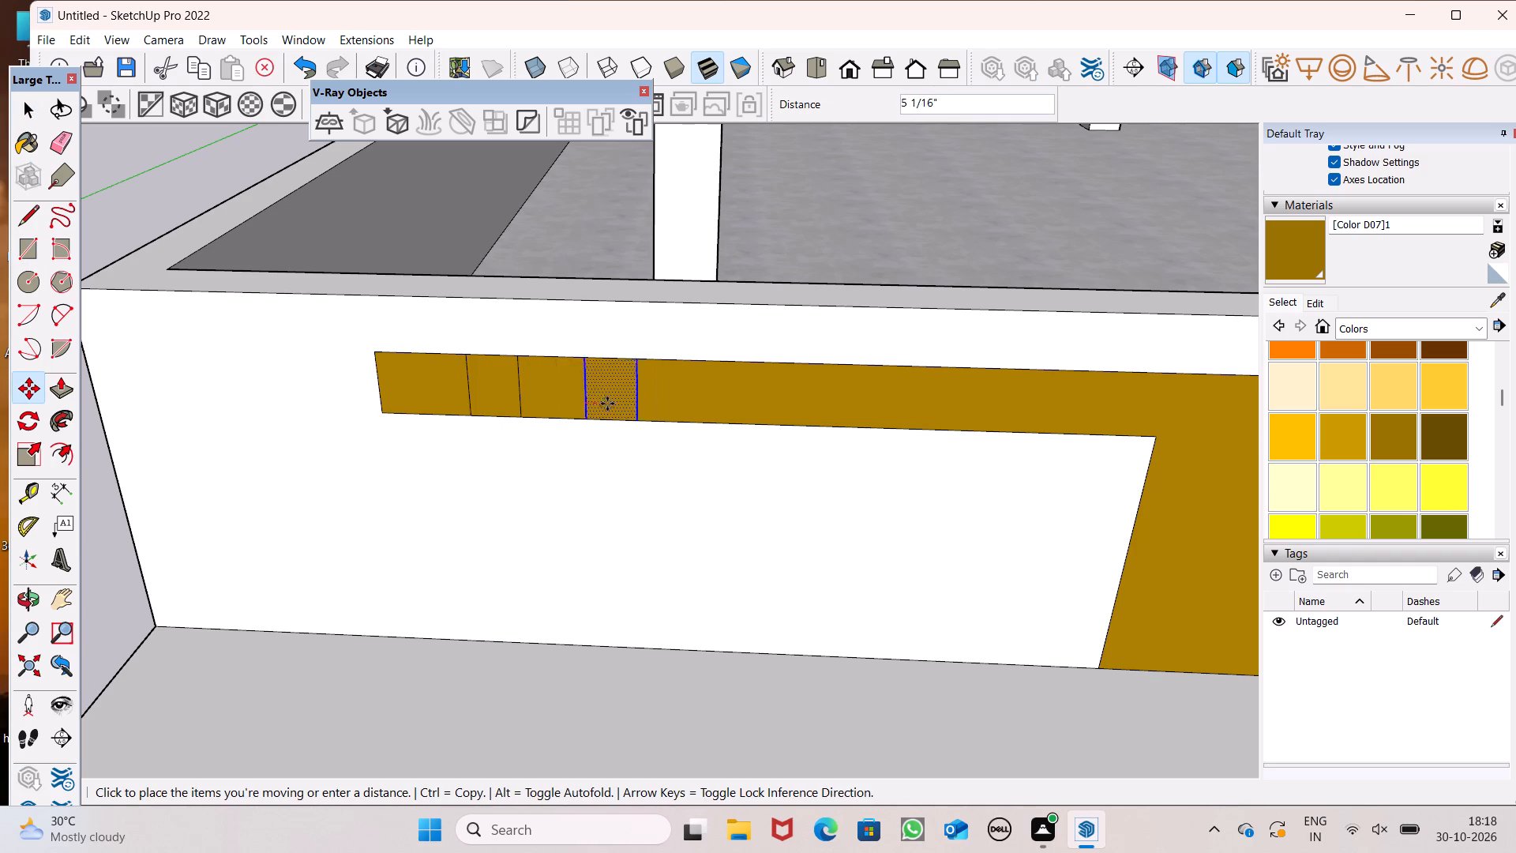
{"action": "left_click_drag", "start_coordinate": [607, 404], "coordinate": [574, 396]}
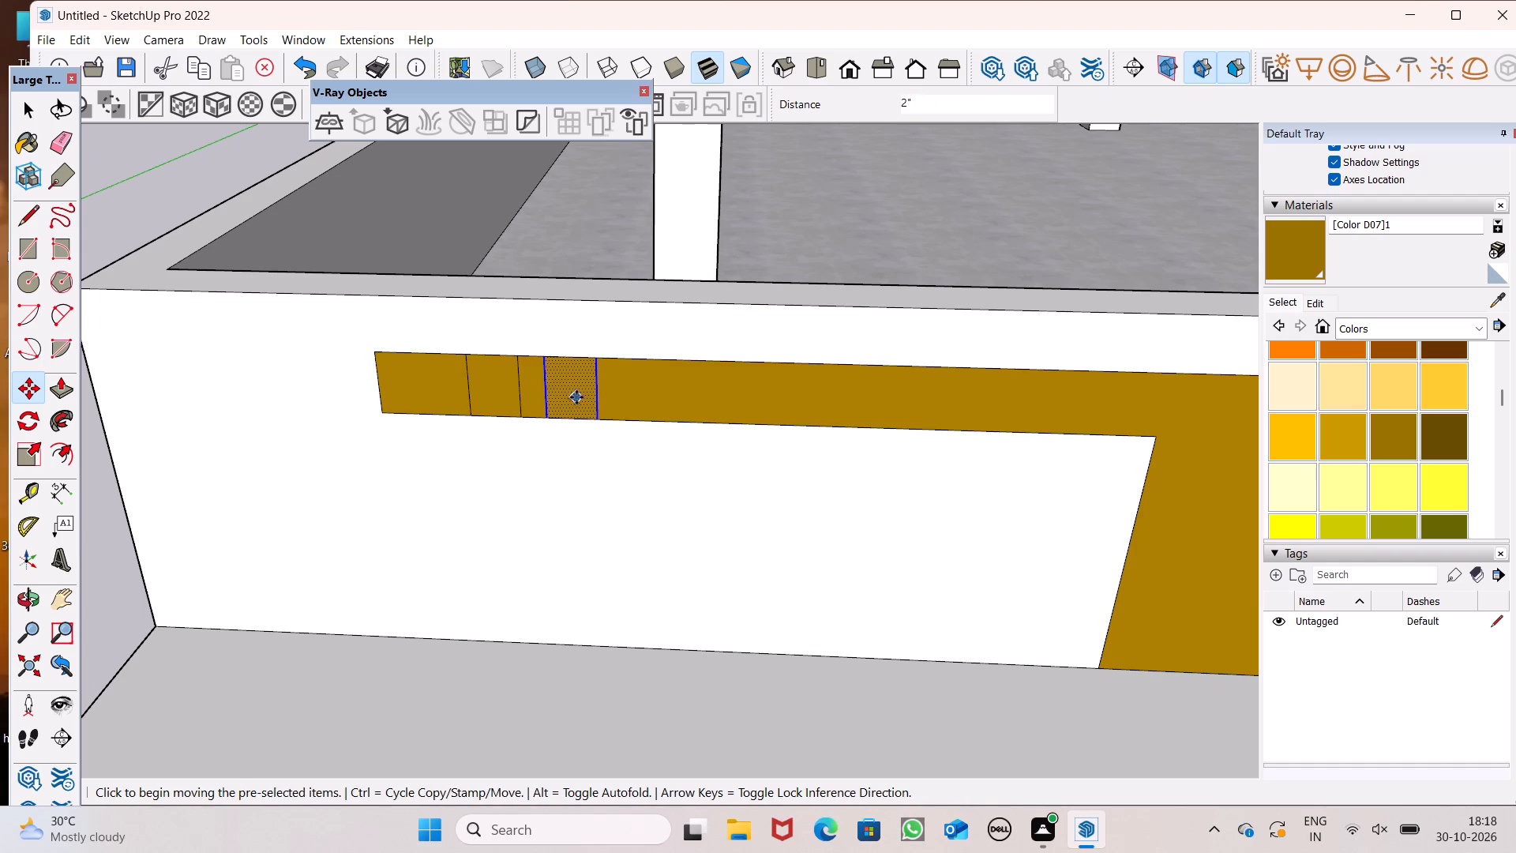
{"action": "left_click_drag", "start_coordinate": [583, 396], "coordinate": [662, 396], "text": "ctrl"}
{"action": "key", "text": "space"}
{"action": "scroll", "coordinate": [609, 339], "scroll_direction": "down", "scroll_amount": 6}
{"action": "left_click", "coordinate": [250, 265]}
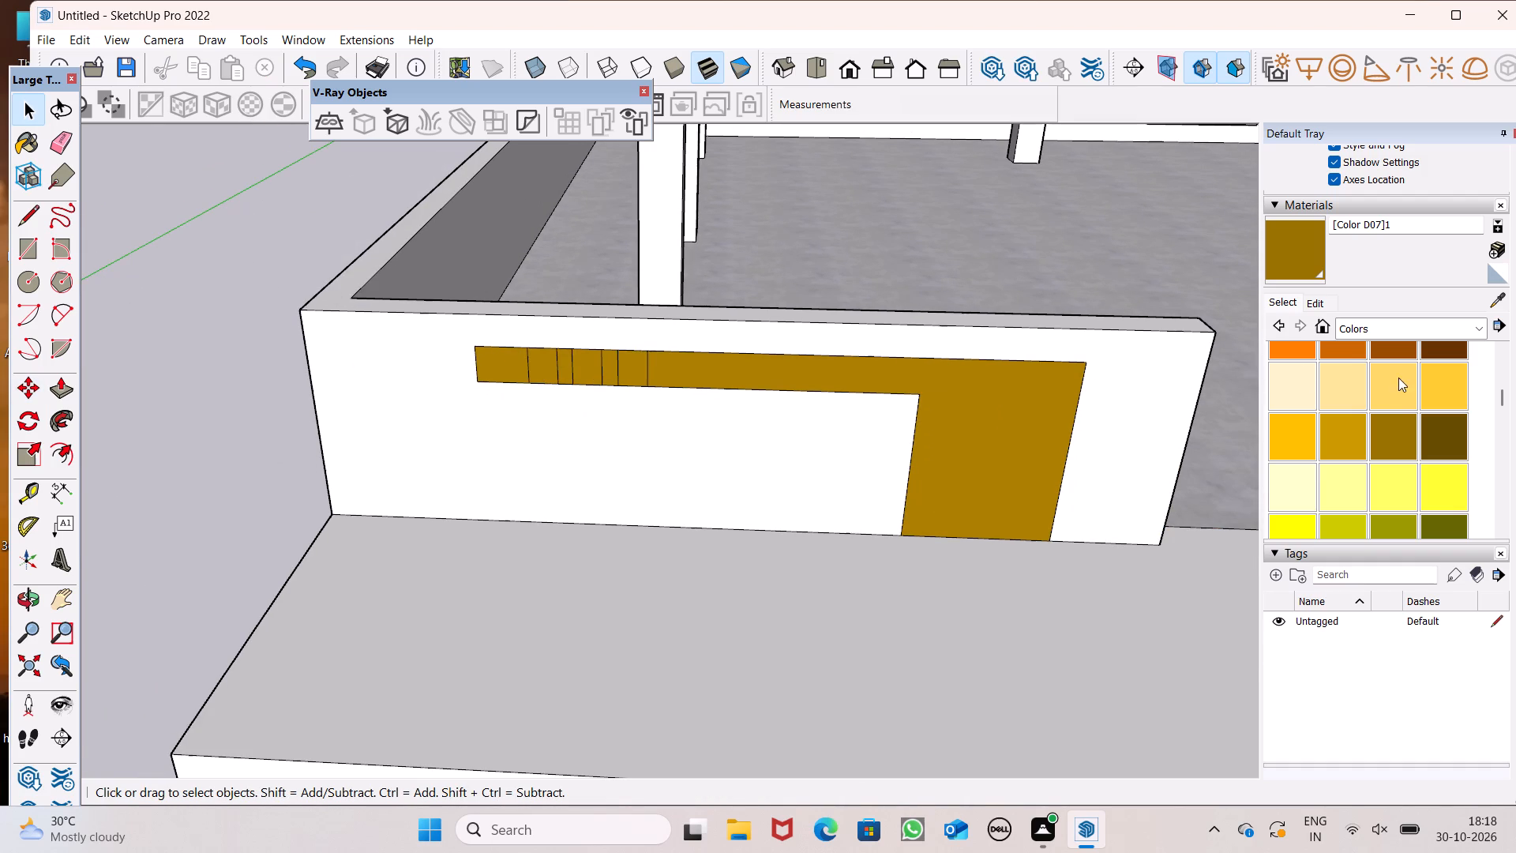
Paint the two copied rectangles on the gold band with the dark red Color A08.
{"action": "scroll", "coordinate": [1398, 418], "scroll_direction": "down", "scroll_amount": 2}
{"action": "scroll", "coordinate": [1398, 419], "scroll_direction": "up", "scroll_amount": 3}
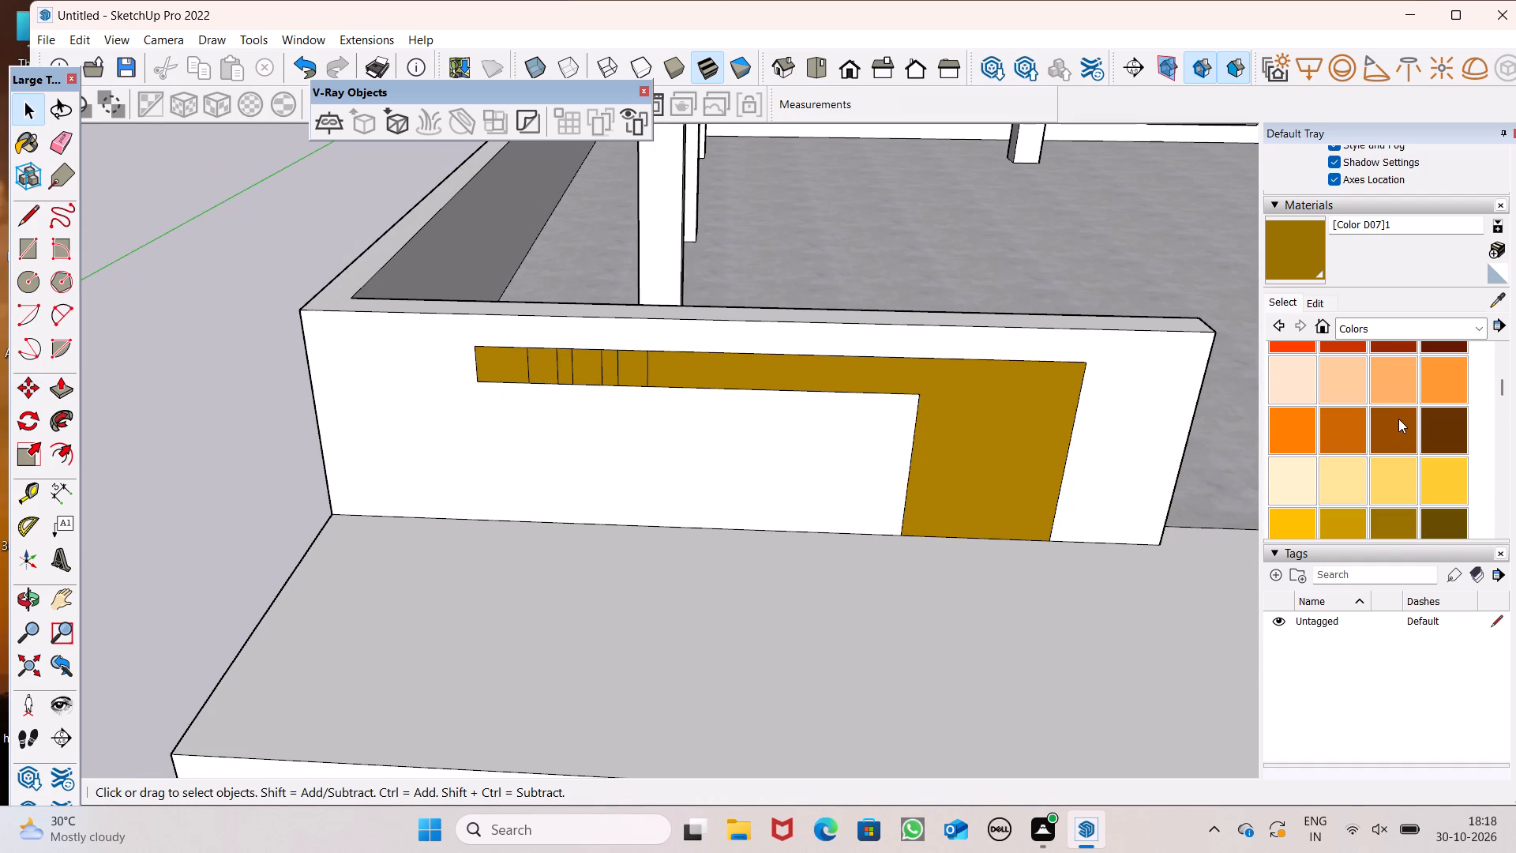
{"action": "left_click", "coordinate": [1447, 434]}
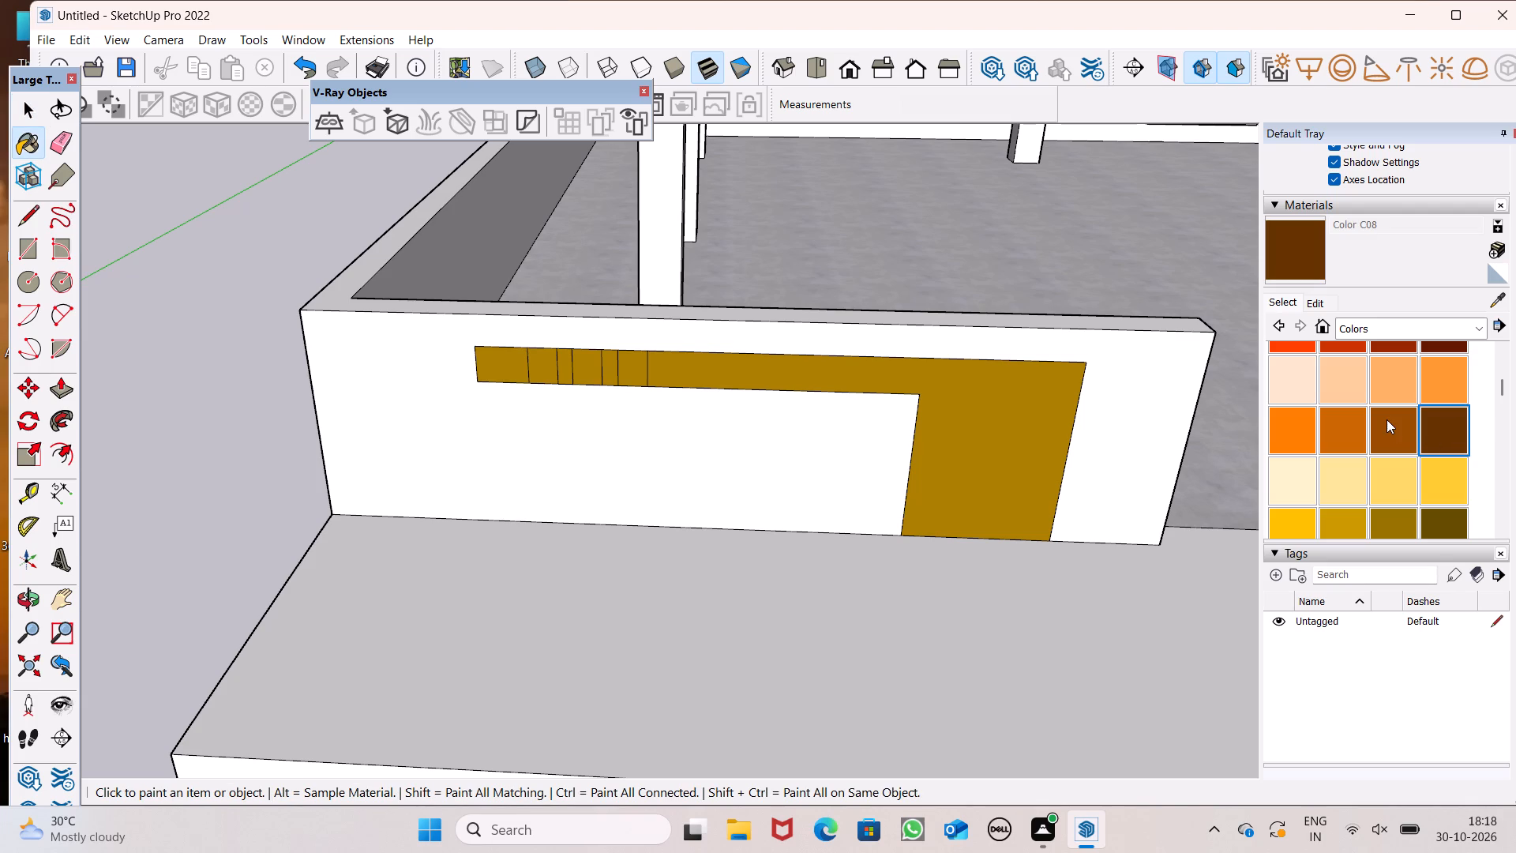
{"action": "scroll", "coordinate": [1387, 419], "scroll_direction": "up", "scroll_amount": 2}
{"action": "left_click", "coordinate": [1437, 431]}
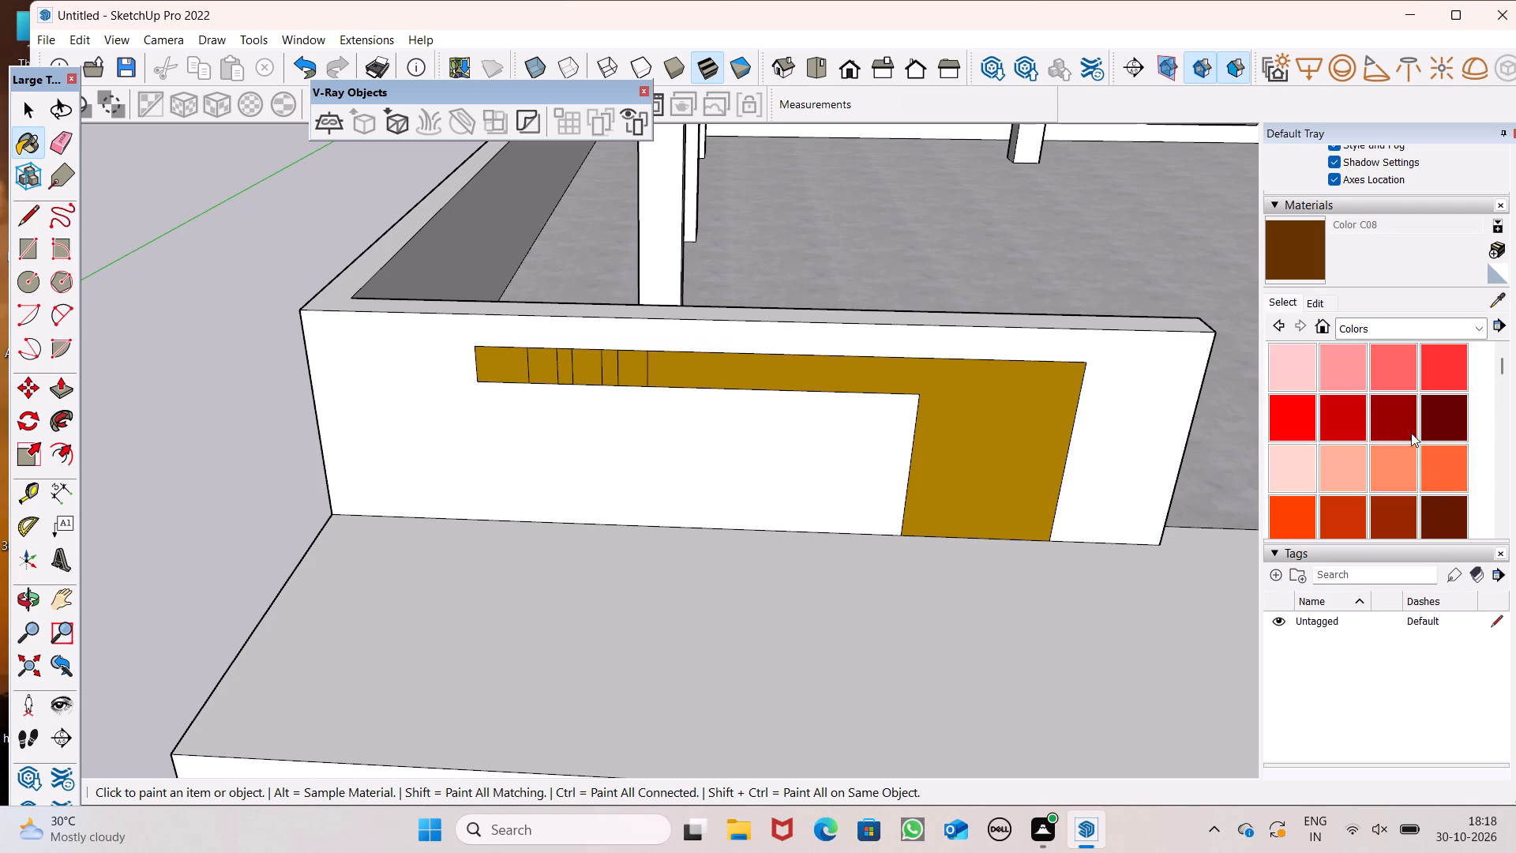
{"action": "left_click", "coordinate": [1439, 415]}
{"action": "scroll", "coordinate": [906, 381], "scroll_direction": "up", "scroll_amount": 4}
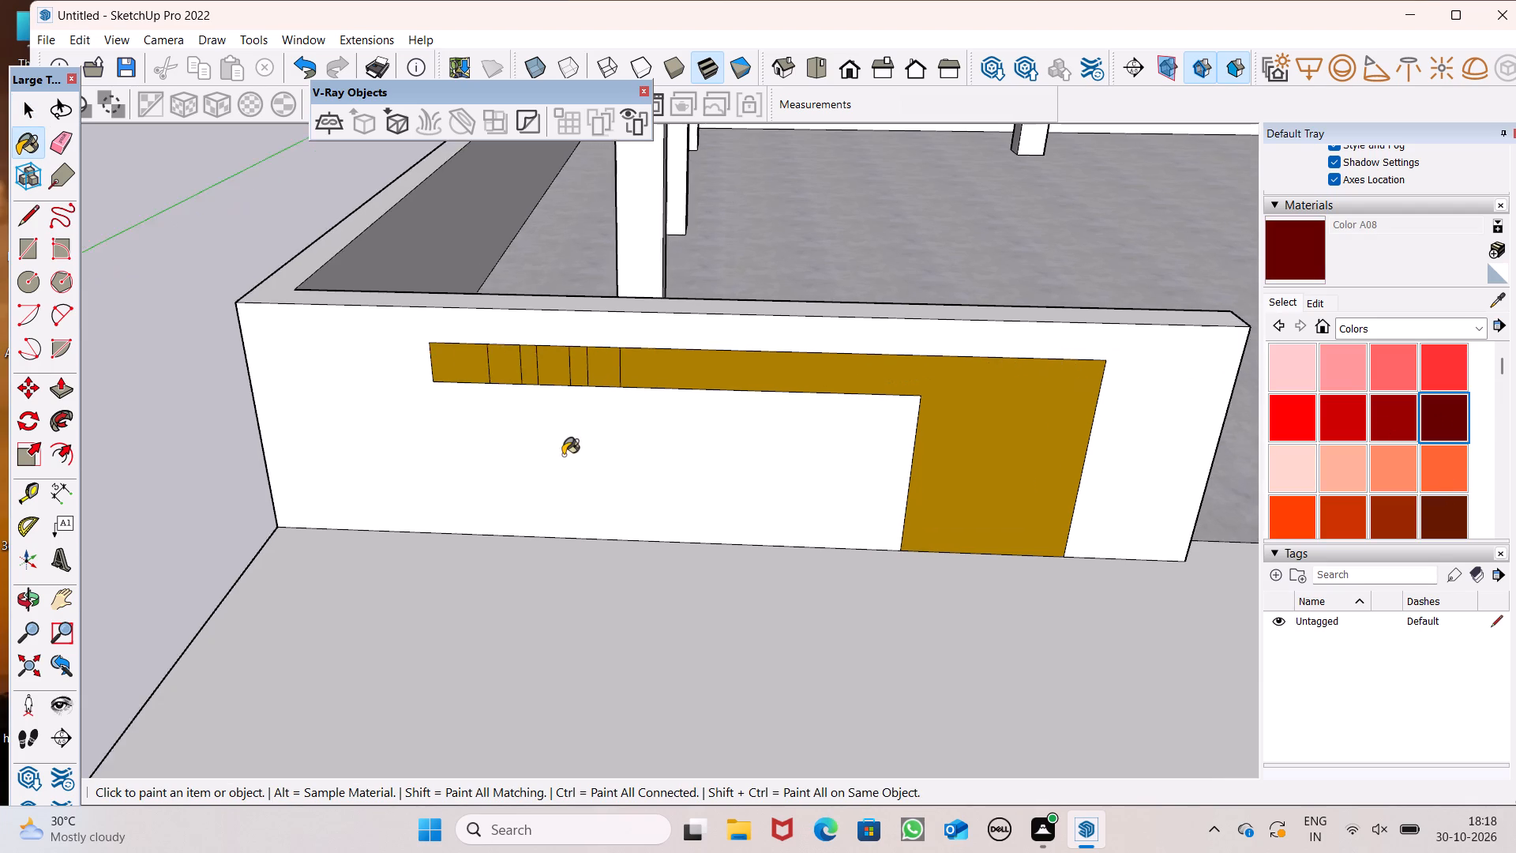
{"action": "scroll", "coordinate": [531, 445], "scroll_direction": "up", "scroll_amount": 4}
{"action": "left_click", "coordinate": [488, 333]}
{"action": "left_click", "coordinate": [385, 332]}
{"action": "scroll", "coordinate": [537, 344], "scroll_direction": "up", "scroll_amount": 1}
{"action": "scroll", "coordinate": [537, 344], "scroll_direction": "down", "scroll_amount": 3}
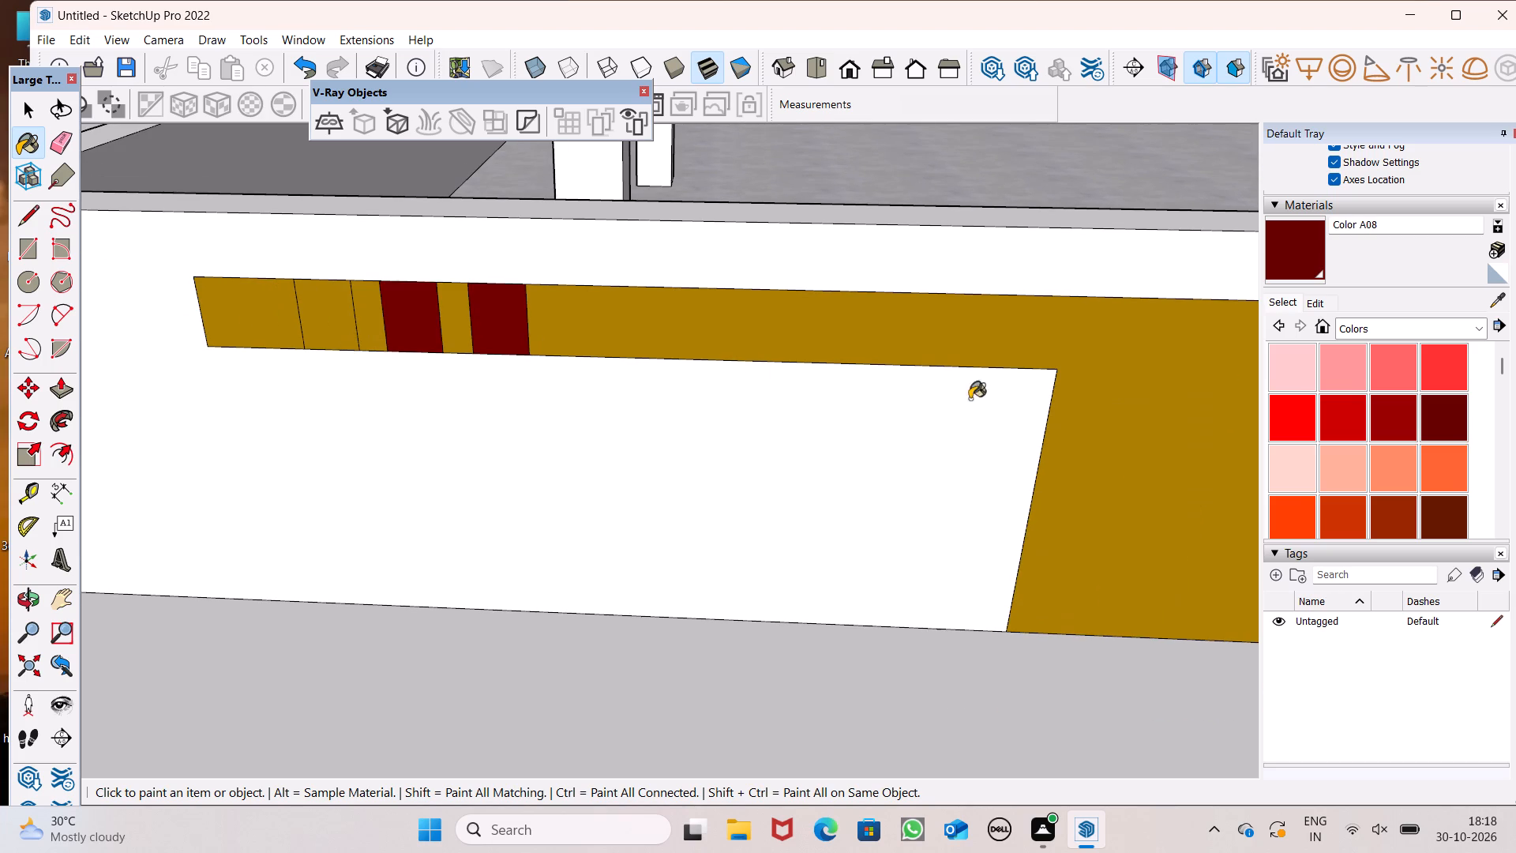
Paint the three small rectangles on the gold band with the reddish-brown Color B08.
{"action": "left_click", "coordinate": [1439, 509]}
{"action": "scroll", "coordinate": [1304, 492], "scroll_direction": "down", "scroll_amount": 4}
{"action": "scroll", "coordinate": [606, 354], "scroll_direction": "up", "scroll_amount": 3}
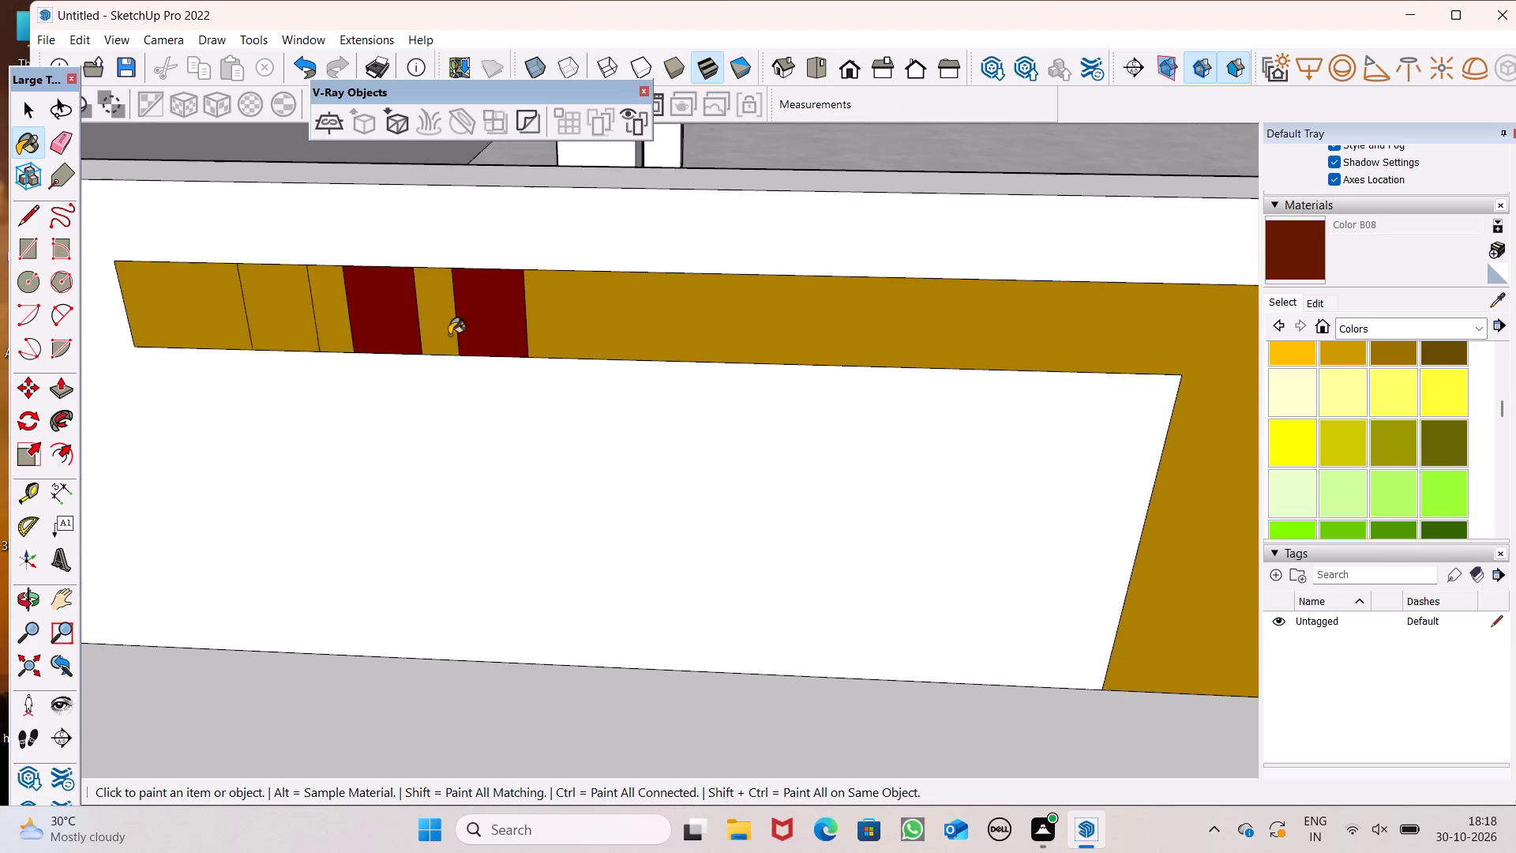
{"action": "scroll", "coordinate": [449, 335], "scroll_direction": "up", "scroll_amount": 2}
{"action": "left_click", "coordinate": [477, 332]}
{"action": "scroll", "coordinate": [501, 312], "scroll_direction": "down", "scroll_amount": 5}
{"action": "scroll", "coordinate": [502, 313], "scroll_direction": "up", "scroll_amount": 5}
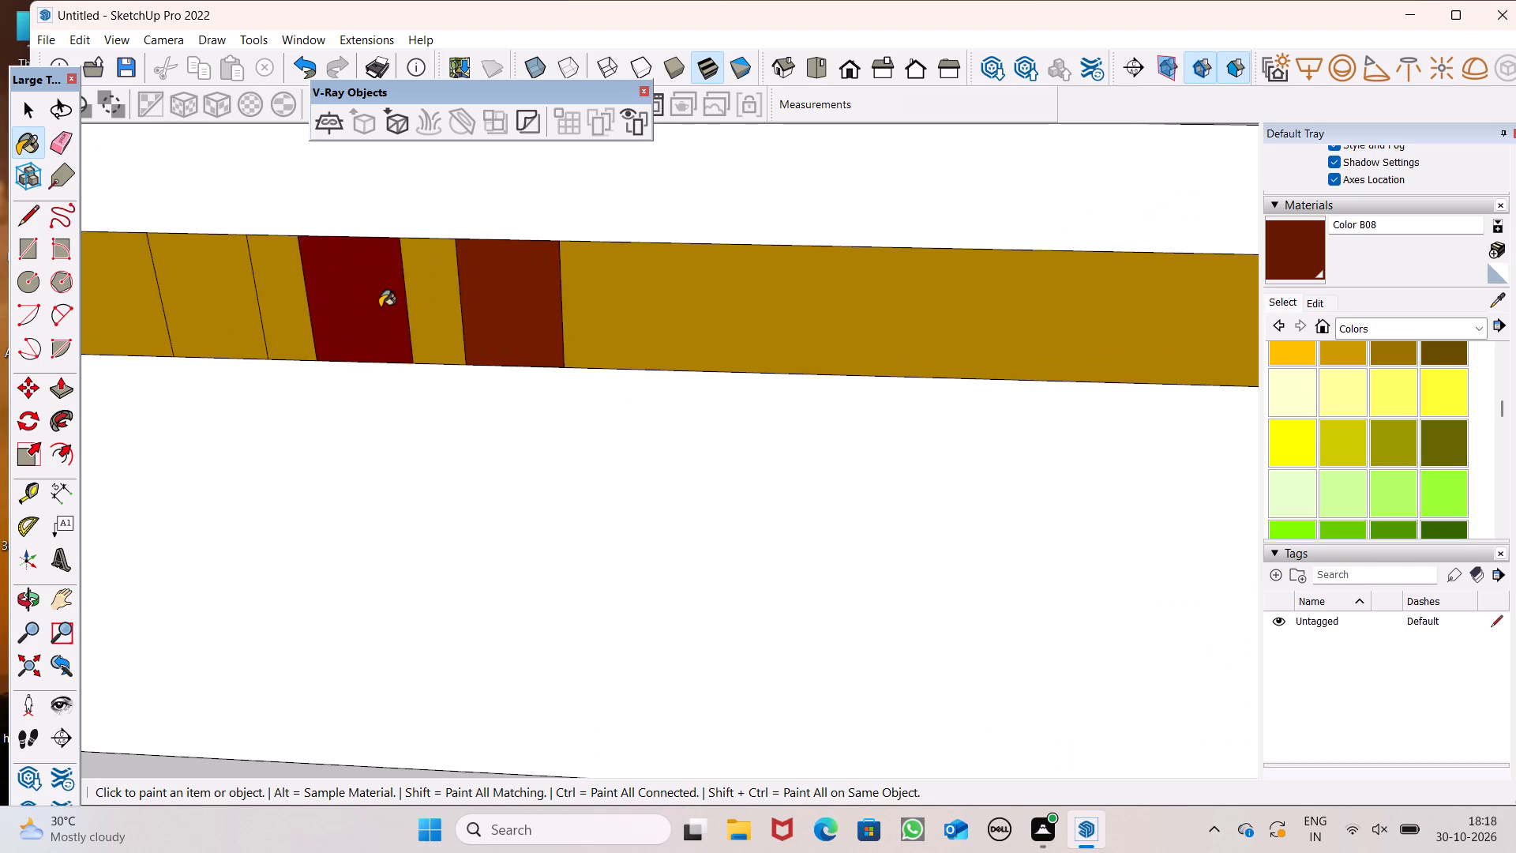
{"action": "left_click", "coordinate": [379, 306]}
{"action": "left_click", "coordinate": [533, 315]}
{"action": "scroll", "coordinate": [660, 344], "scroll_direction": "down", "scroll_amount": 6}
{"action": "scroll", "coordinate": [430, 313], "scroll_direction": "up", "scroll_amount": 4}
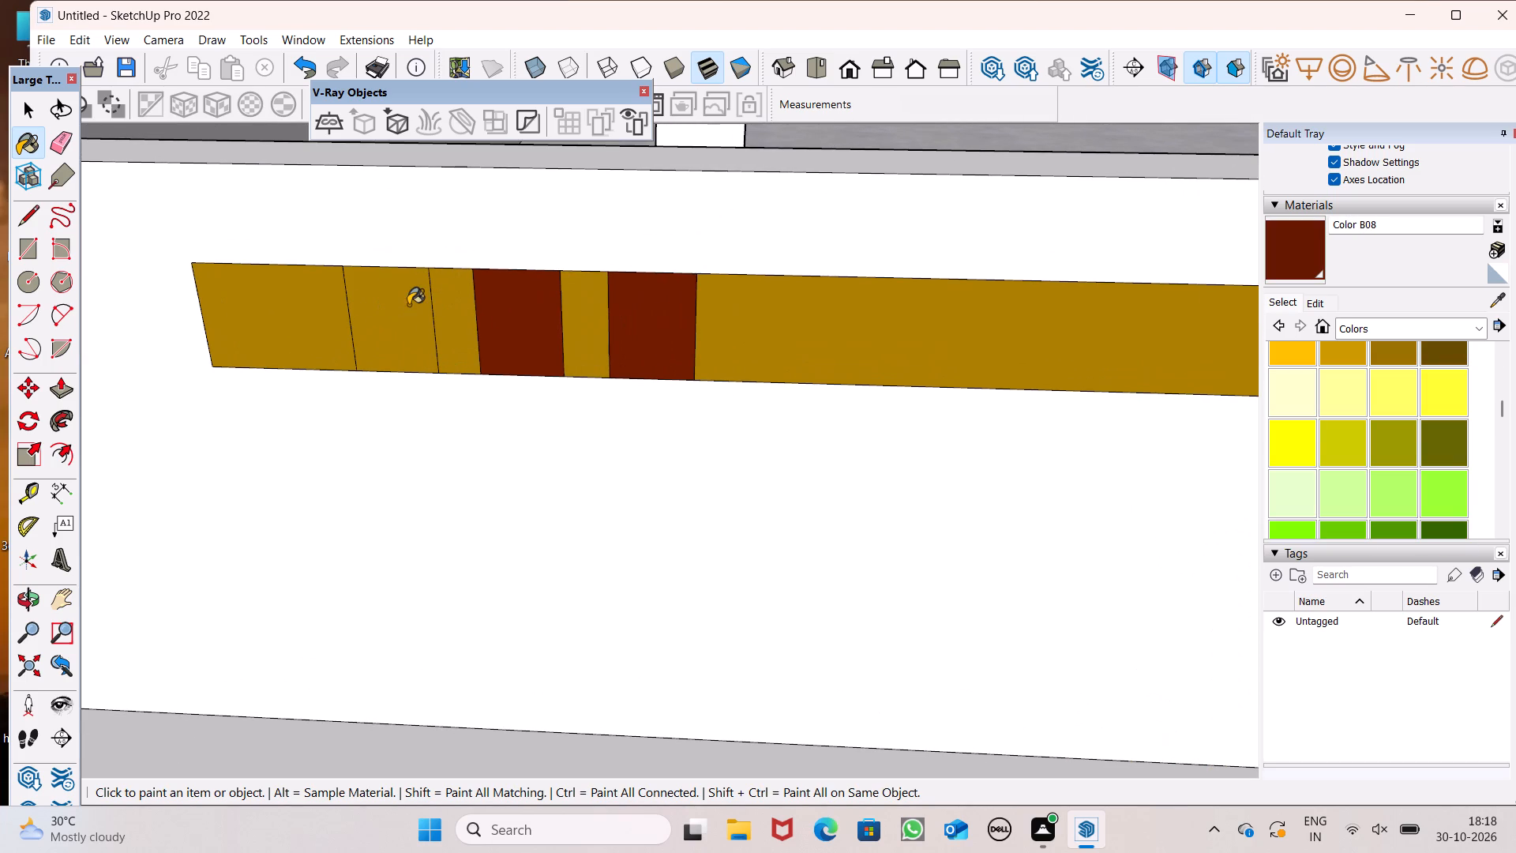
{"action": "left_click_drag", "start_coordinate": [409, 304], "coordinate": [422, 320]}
Paint the three small rectangles on the gold band with the brown Color C08.
{"action": "scroll", "coordinate": [602, 403], "scroll_direction": "down", "scroll_amount": 7}
{"action": "scroll", "coordinate": [573, 516], "scroll_direction": "down", "scroll_amount": 6}
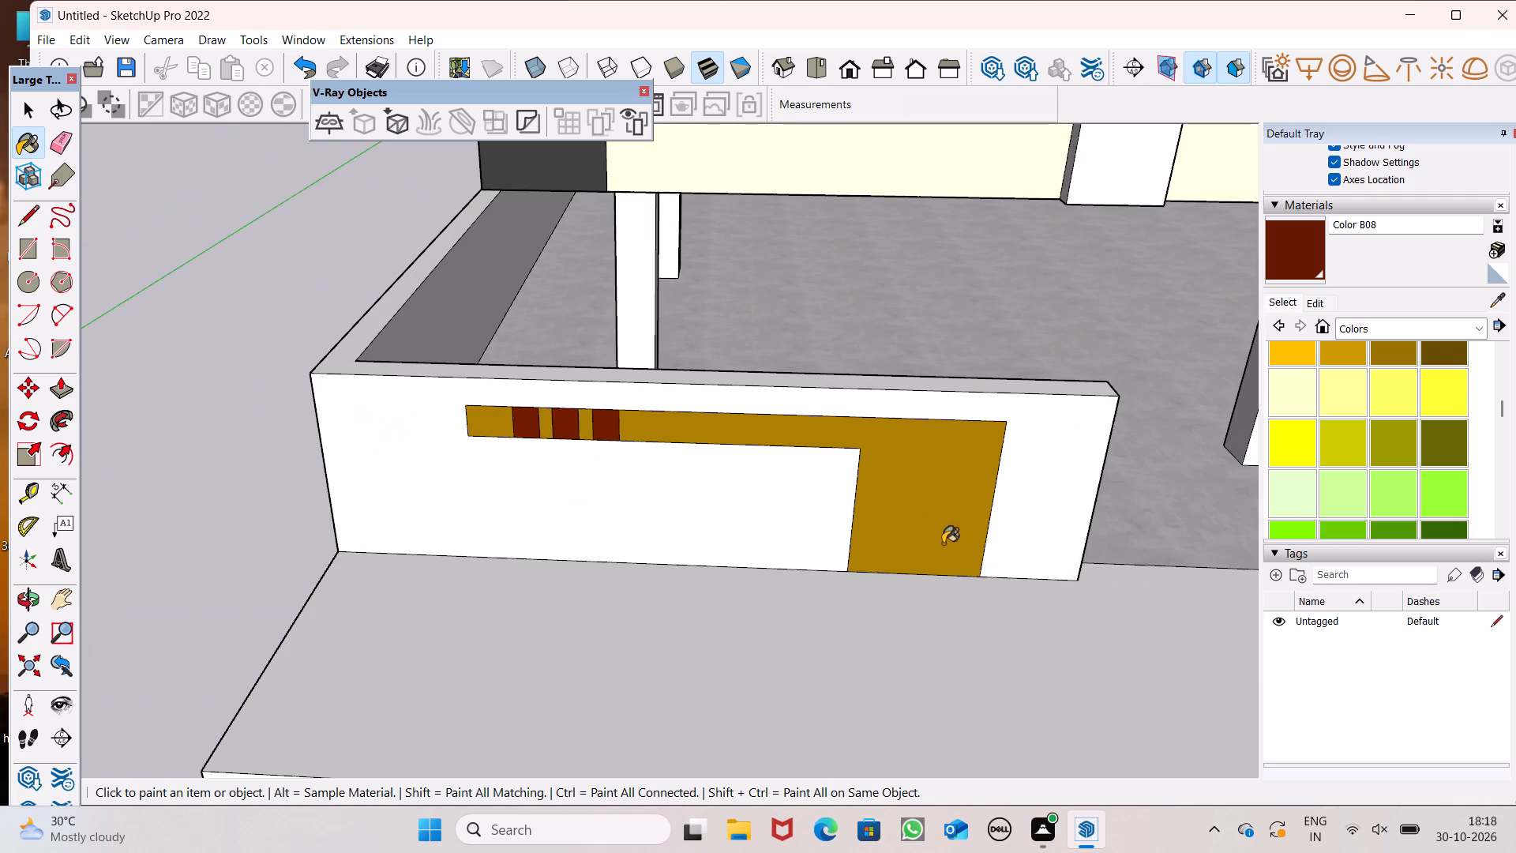
{"action": "scroll", "coordinate": [1131, 580], "scroll_direction": "down", "scroll_amount": 1}
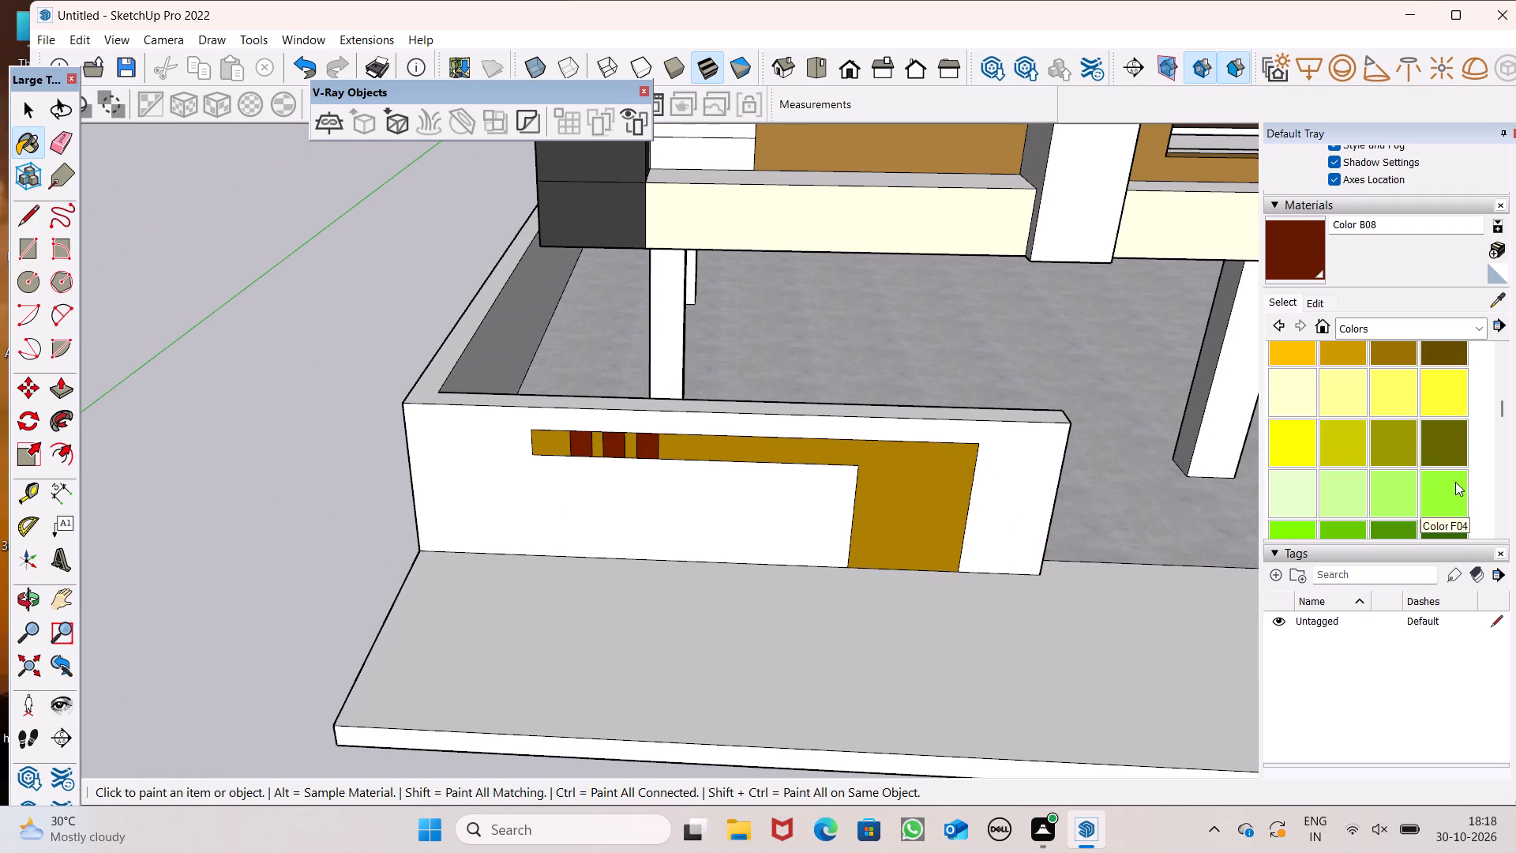
{"action": "scroll", "coordinate": [1410, 414], "scroll_direction": "down", "scroll_amount": 3}
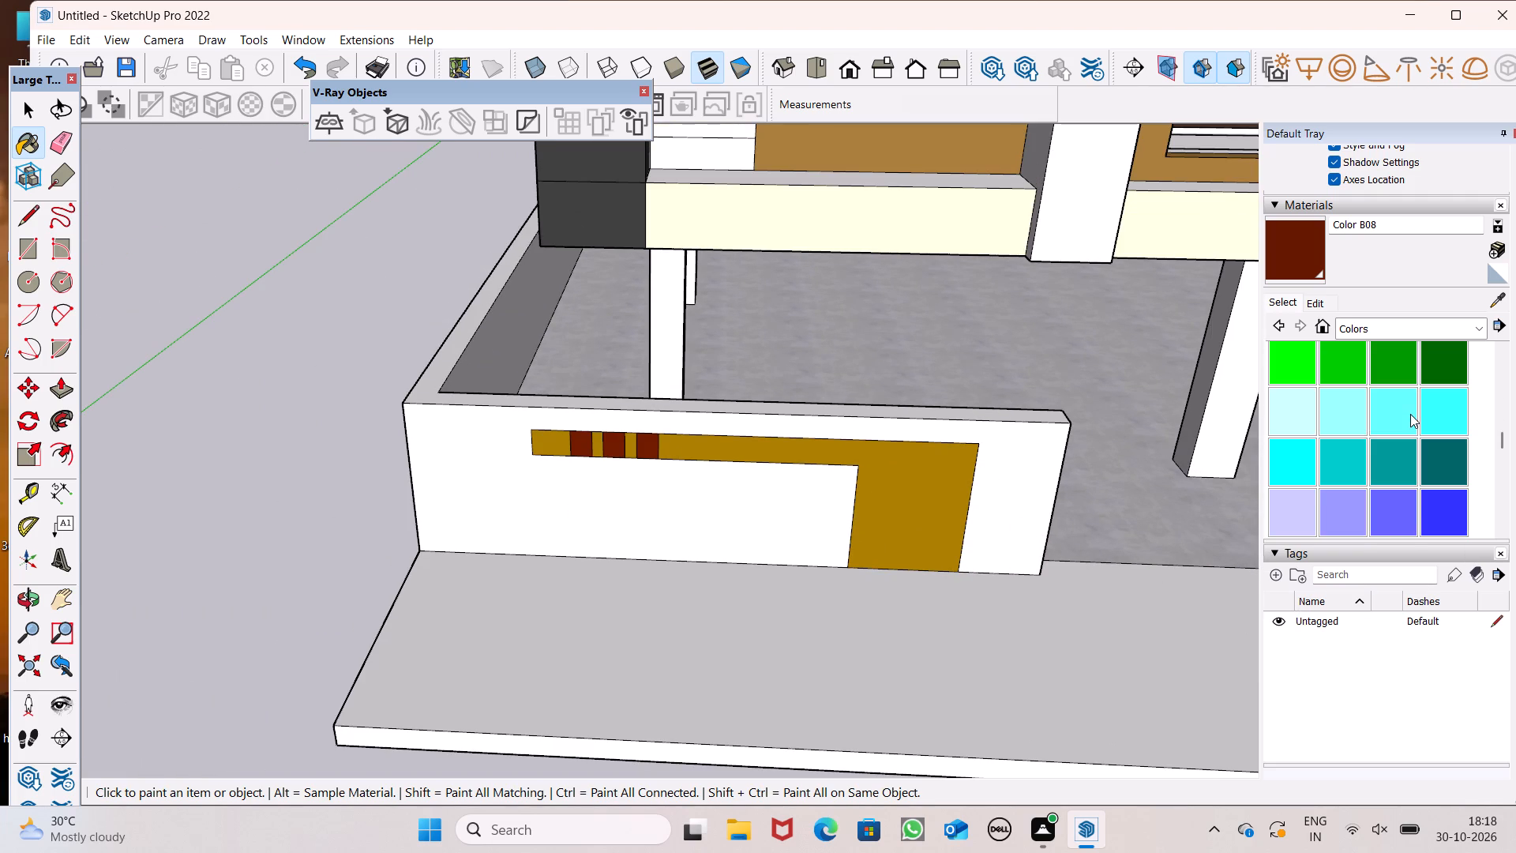
{"action": "scroll", "coordinate": [1410, 414], "scroll_direction": "up", "scroll_amount": 6}
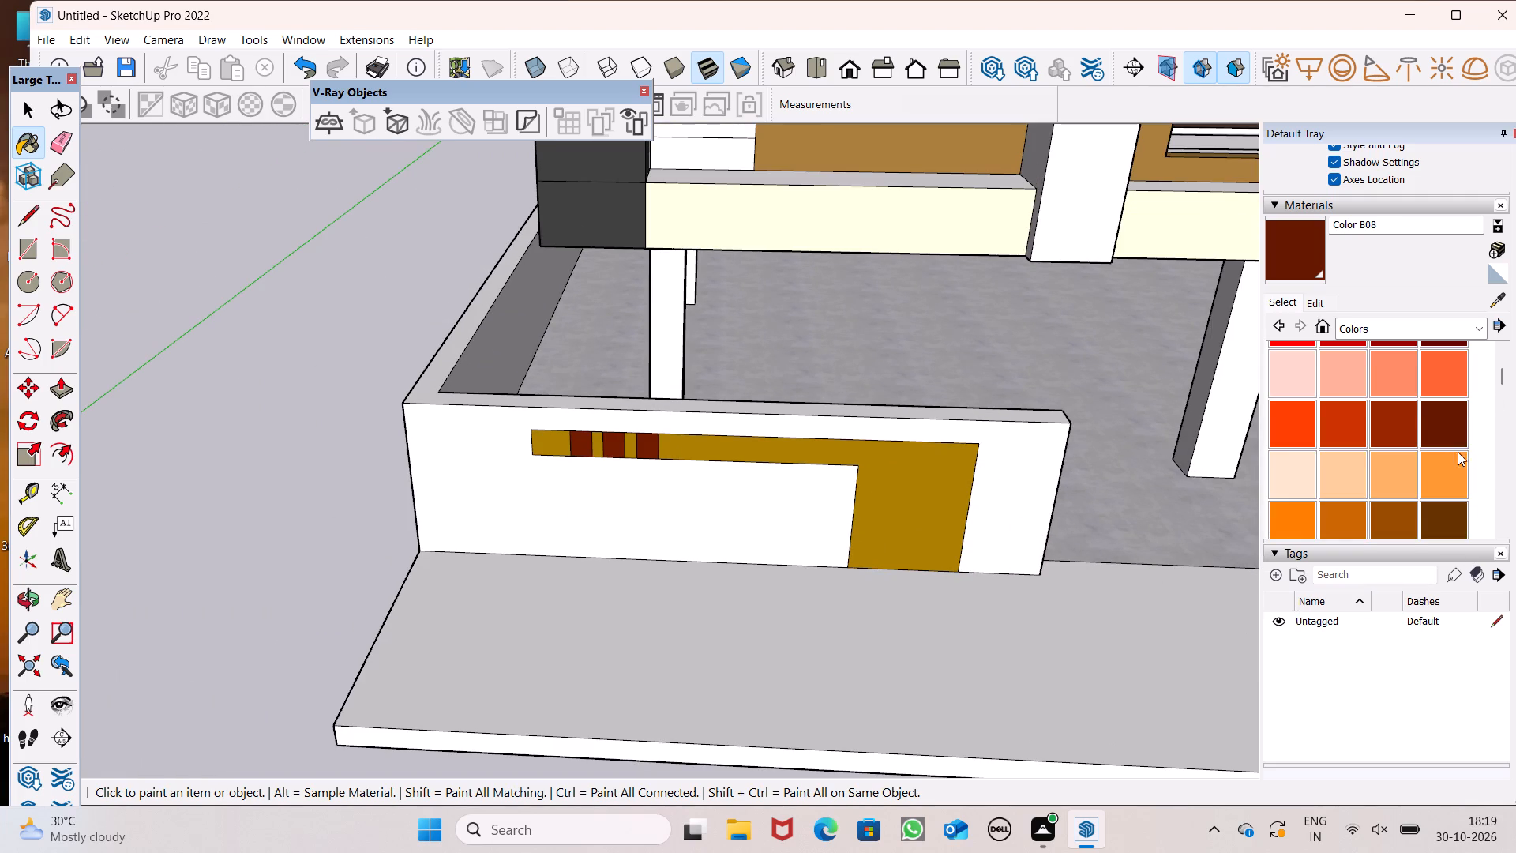
{"action": "scroll", "coordinate": [1444, 452], "scroll_direction": "down", "scroll_amount": 1}
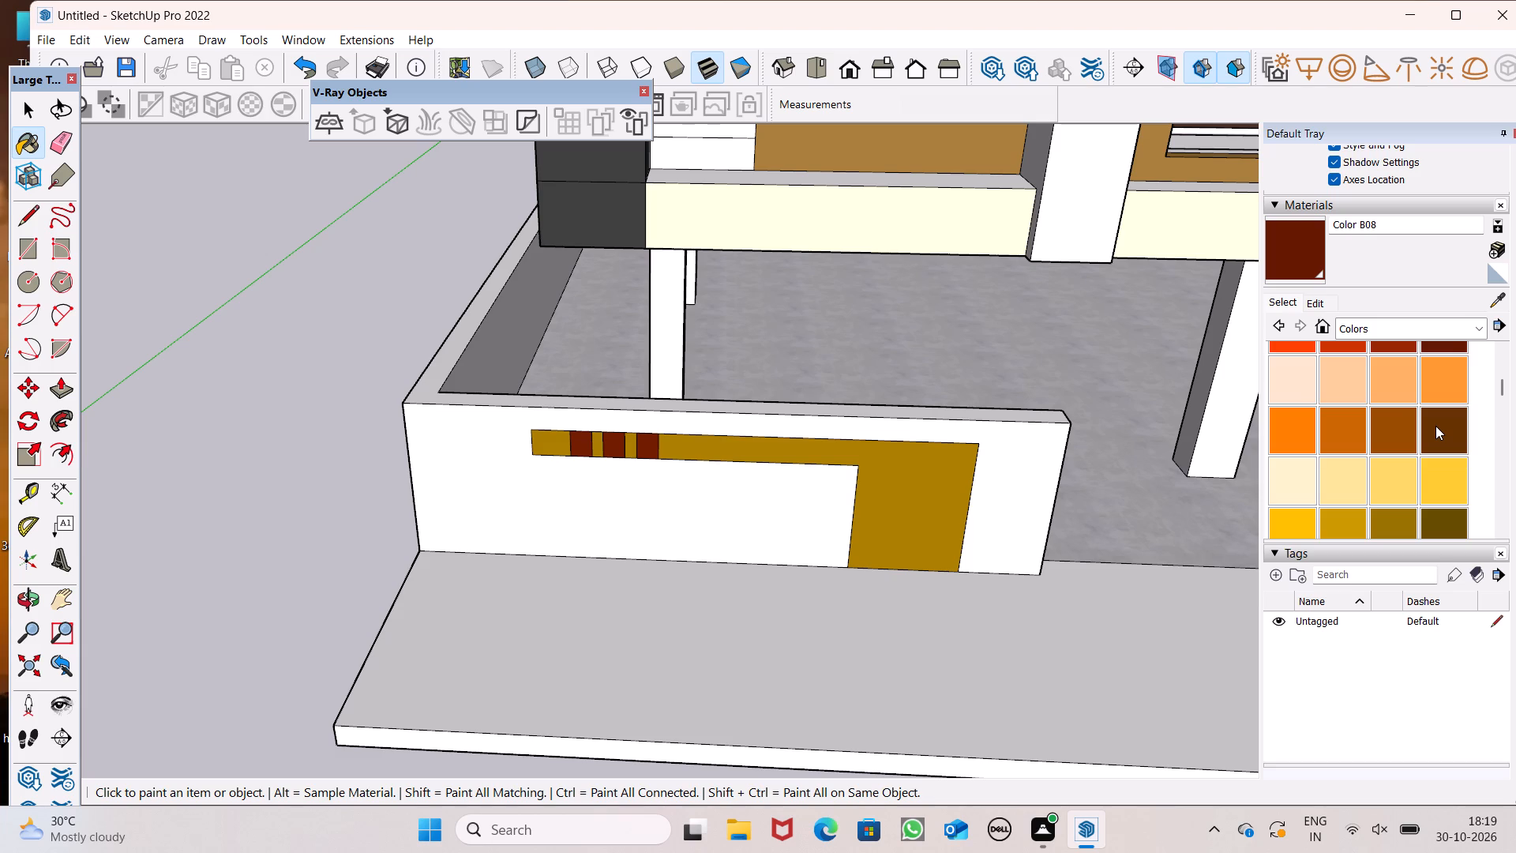
{"action": "scroll", "coordinate": [1435, 426], "scroll_direction": "up", "scroll_amount": 1}
{"action": "scroll", "coordinate": [1435, 426], "scroll_direction": "down", "scroll_amount": 1}
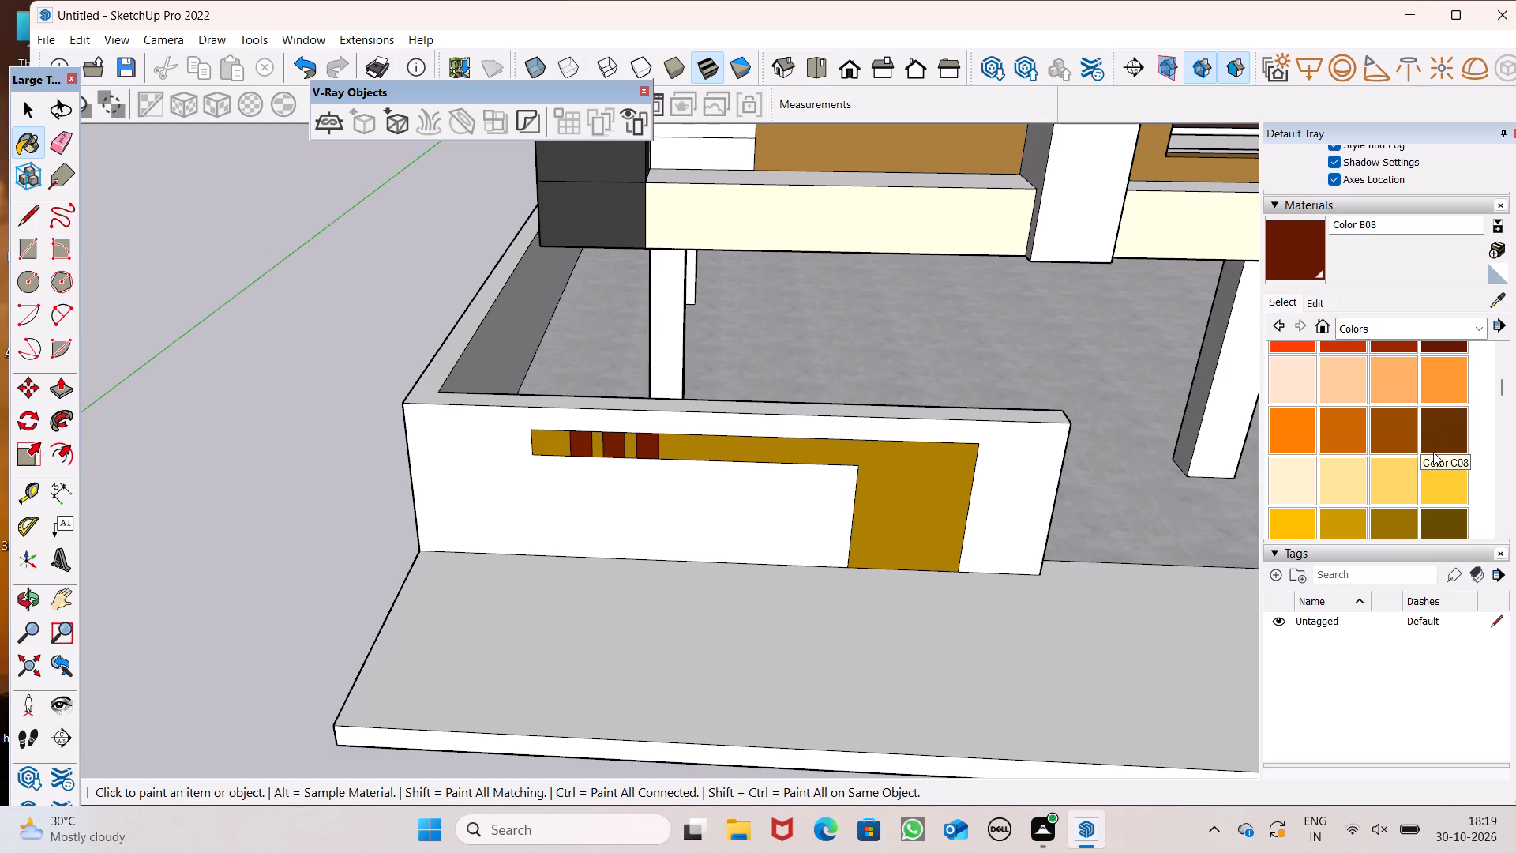
{"action": "left_click", "coordinate": [1433, 432]}
{"action": "scroll", "coordinate": [475, 469], "scroll_direction": "up", "scroll_amount": 4}
{"action": "scroll", "coordinate": [592, 456], "scroll_direction": "up", "scroll_amount": 7}
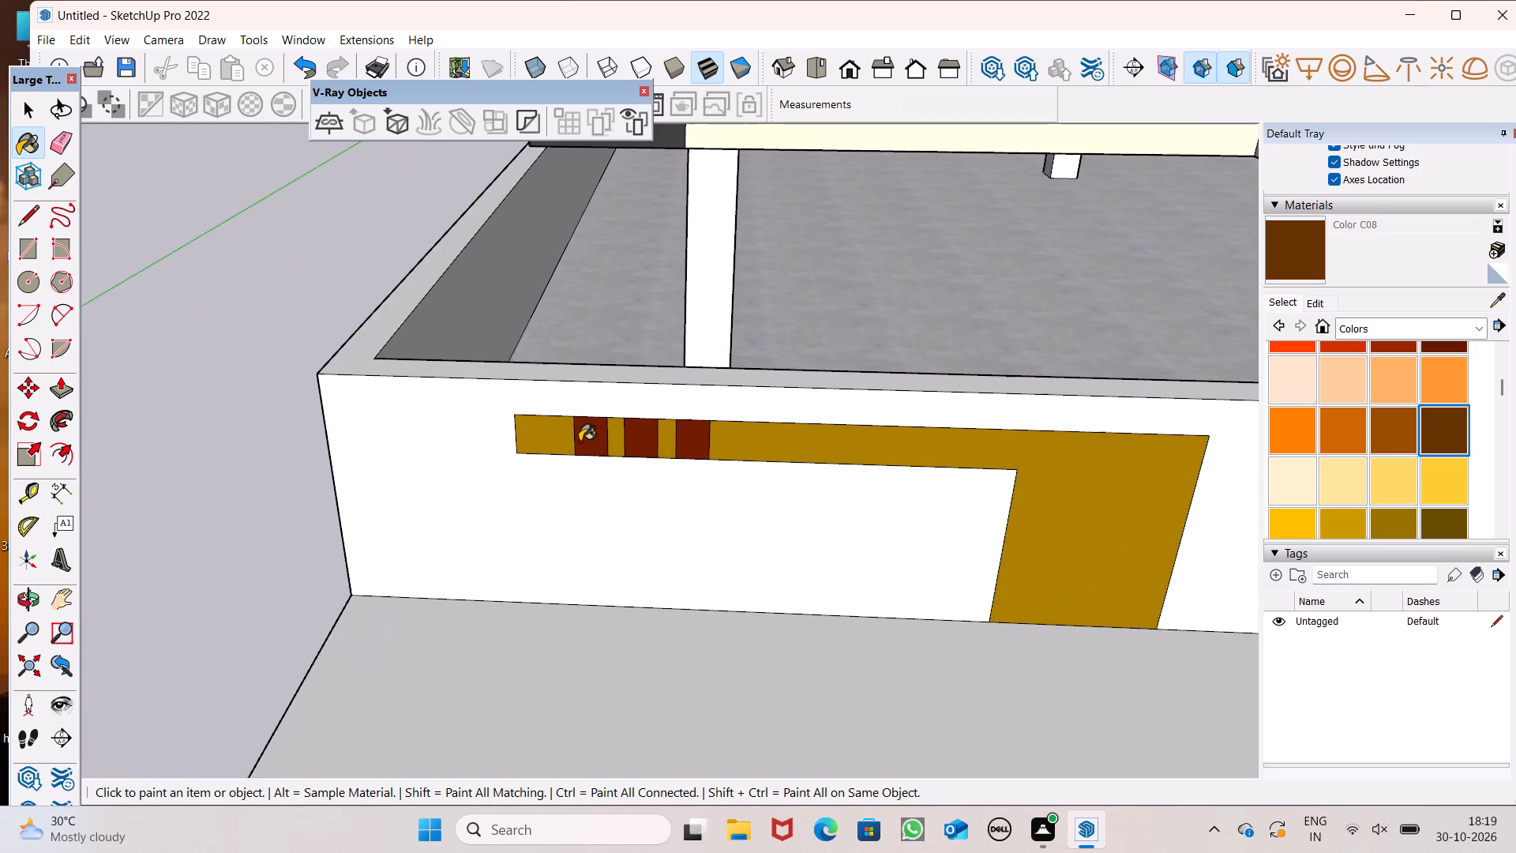
{"action": "scroll", "coordinate": [580, 442], "scroll_direction": "up", "scroll_amount": 6}
{"action": "left_click", "coordinate": [602, 437]}
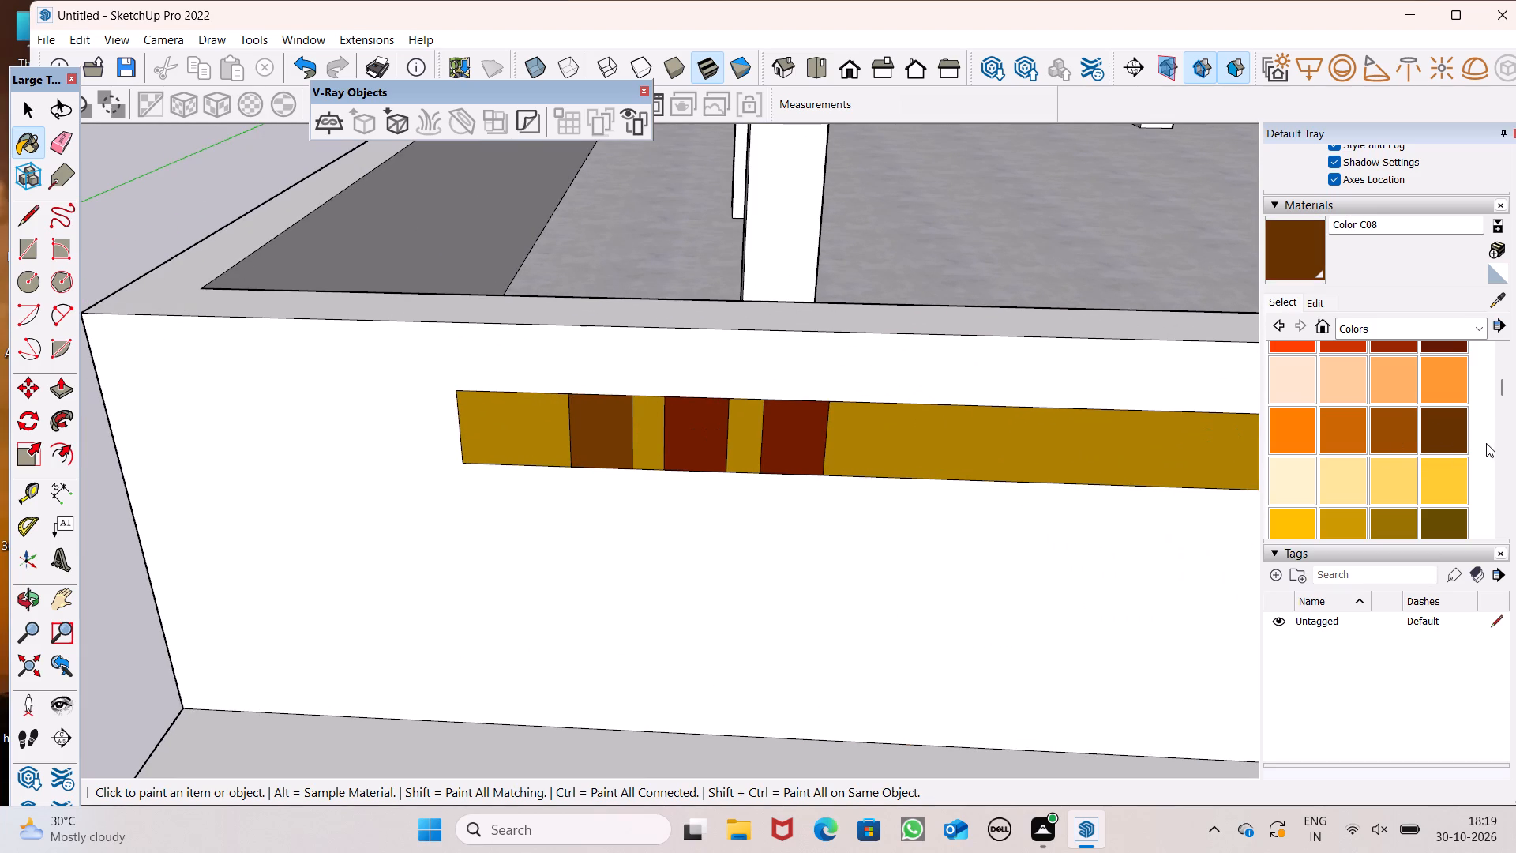
{"action": "left_click", "coordinate": [1422, 418]}
{"action": "scroll", "coordinate": [595, 467], "scroll_direction": "up", "scroll_amount": 3}
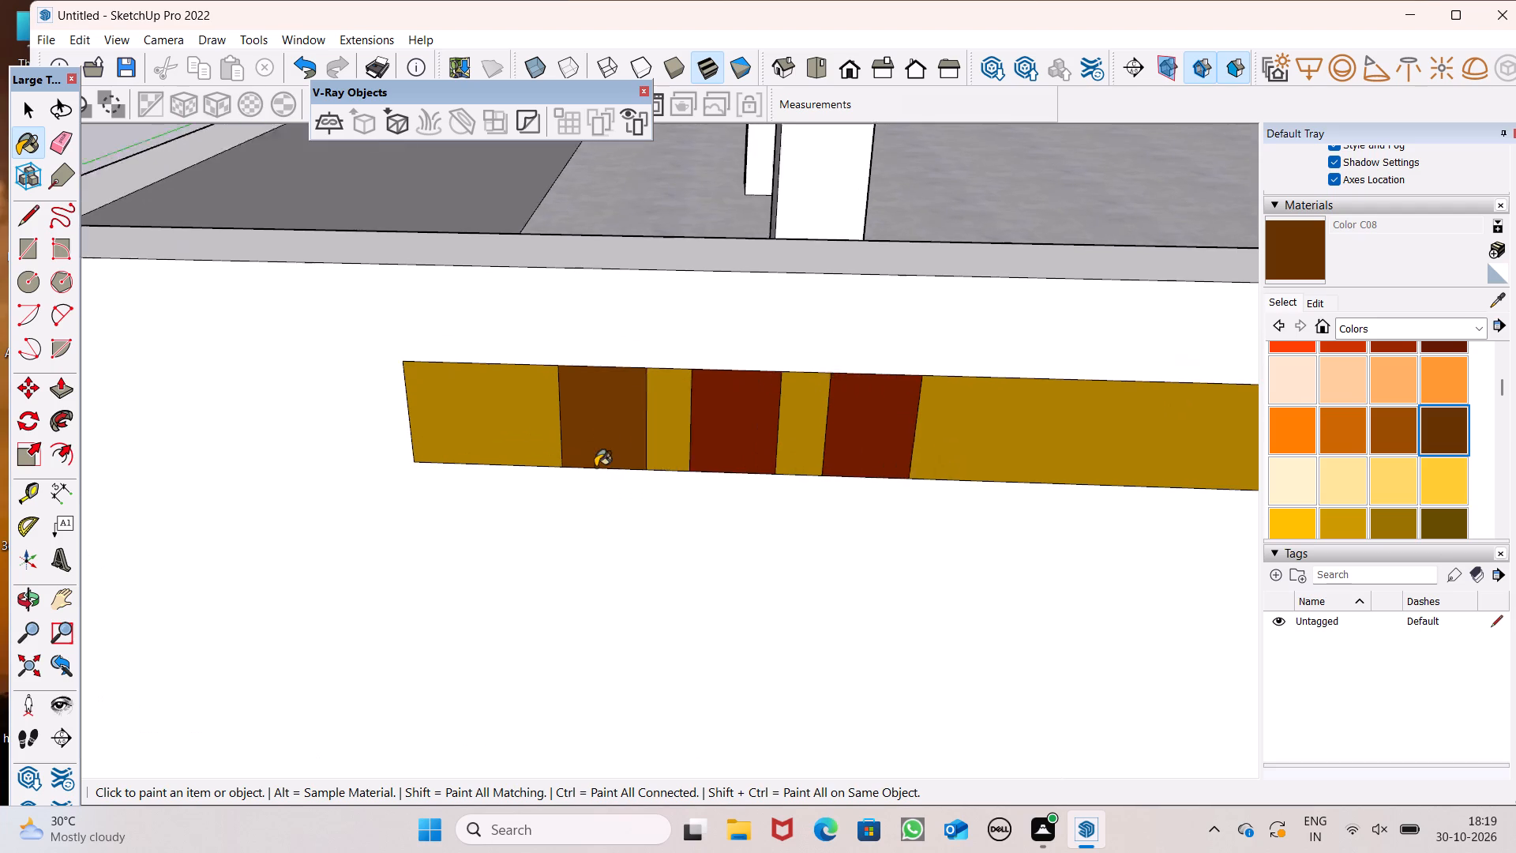
{"action": "scroll", "coordinate": [595, 467], "scroll_direction": "up", "scroll_amount": 1}
{"action": "left_click", "coordinate": [608, 431]}
{"action": "left_click", "coordinate": [746, 435]}
{"action": "left_click_drag", "start_coordinate": [891, 472], "coordinate": [873, 474]}
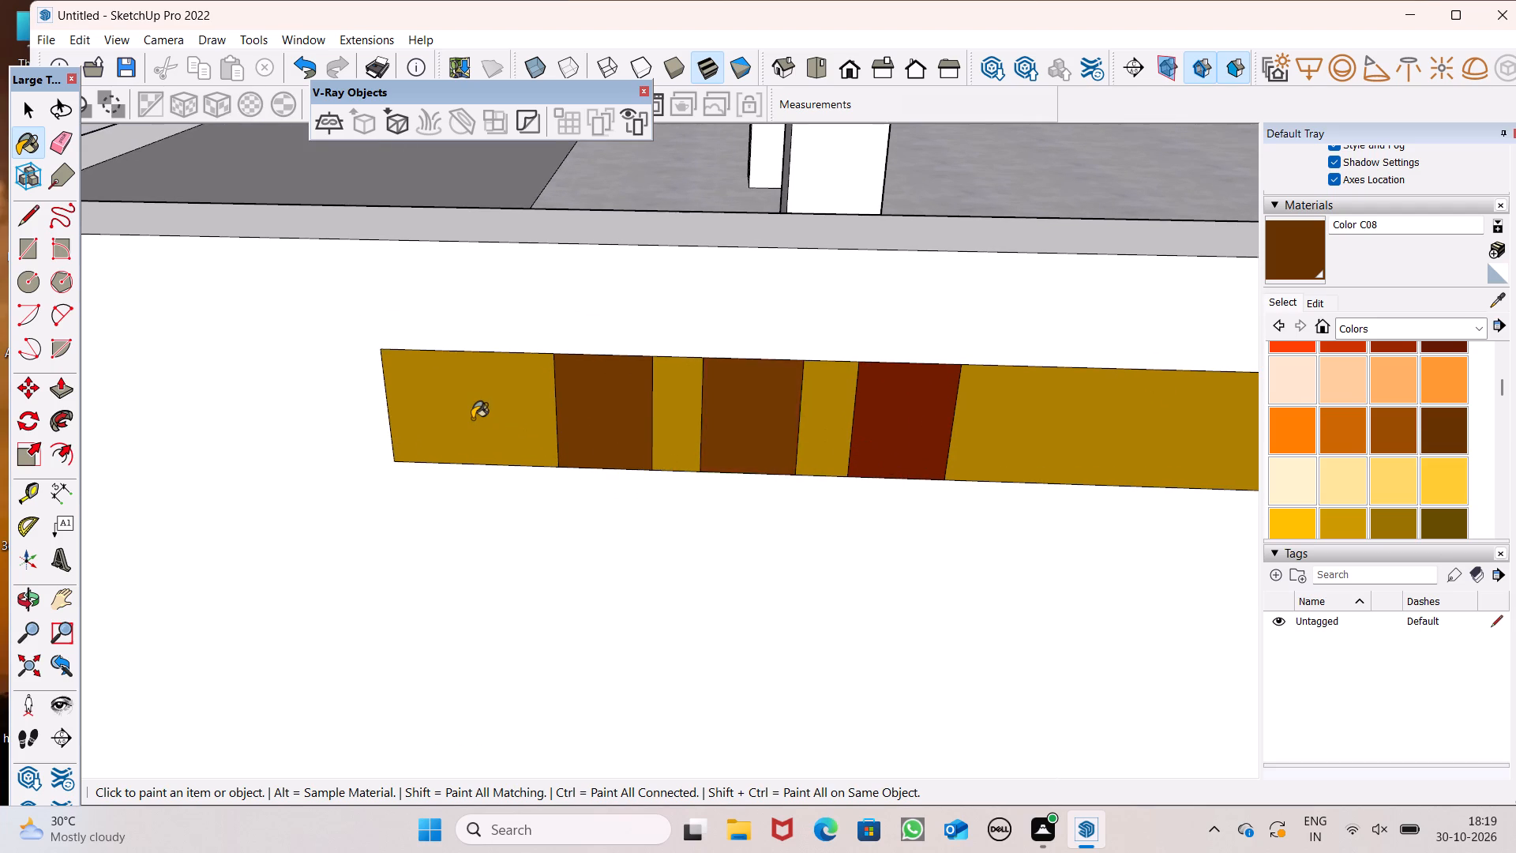
{"action": "scroll", "coordinate": [470, 417], "scroll_direction": "down", "scroll_amount": 4}
{"action": "scroll", "coordinate": [774, 422], "scroll_direction": "down", "scroll_amount": 2}
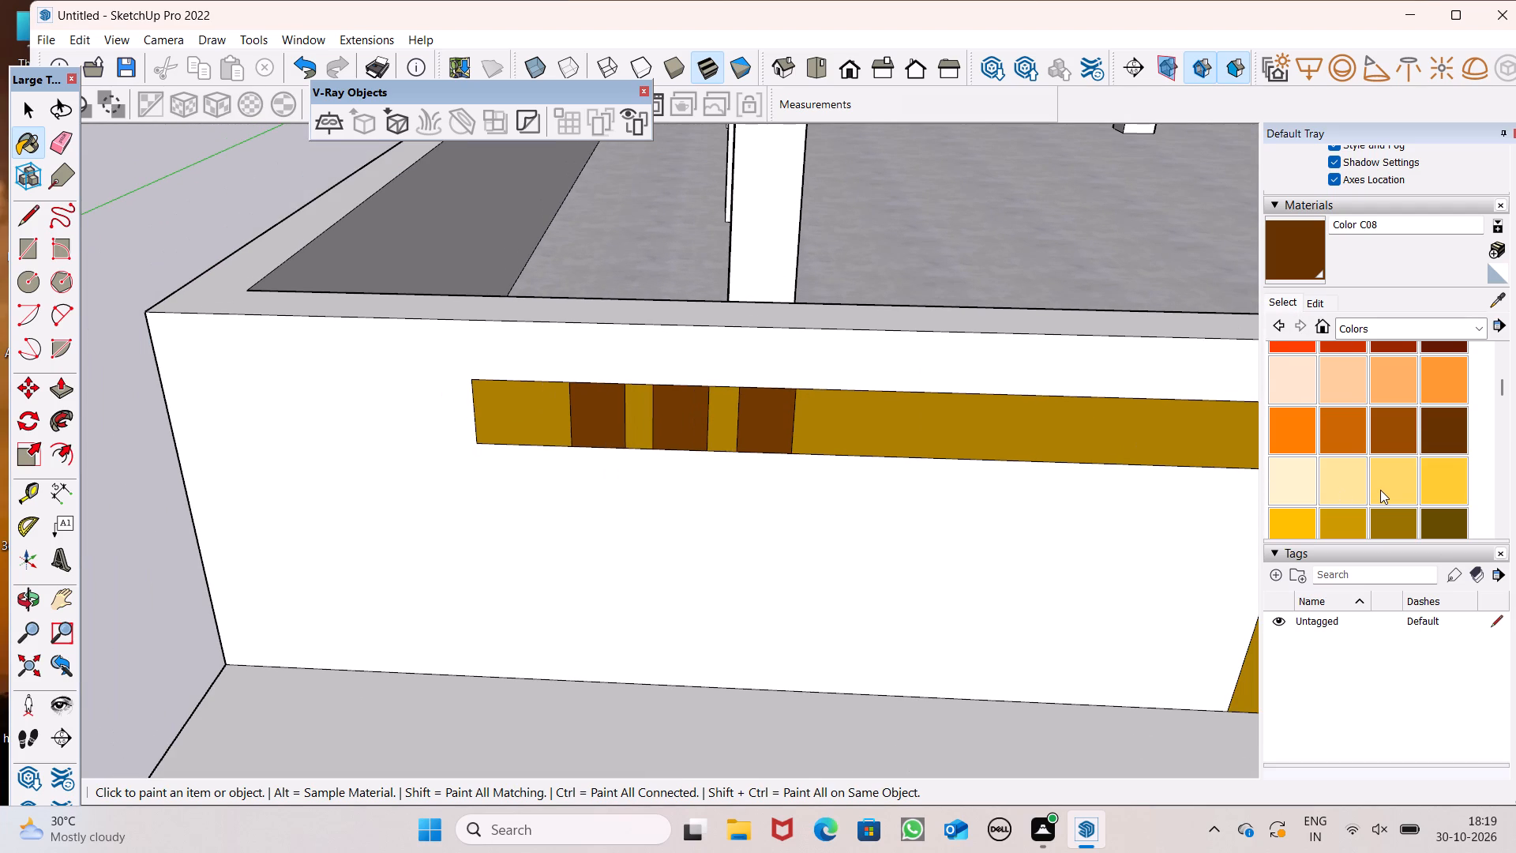
{"action": "left_click_drag", "start_coordinate": [1443, 426], "coordinate": [1435, 426]}
{"action": "scroll", "coordinate": [807, 458], "scroll_direction": "up", "scroll_amount": 3}
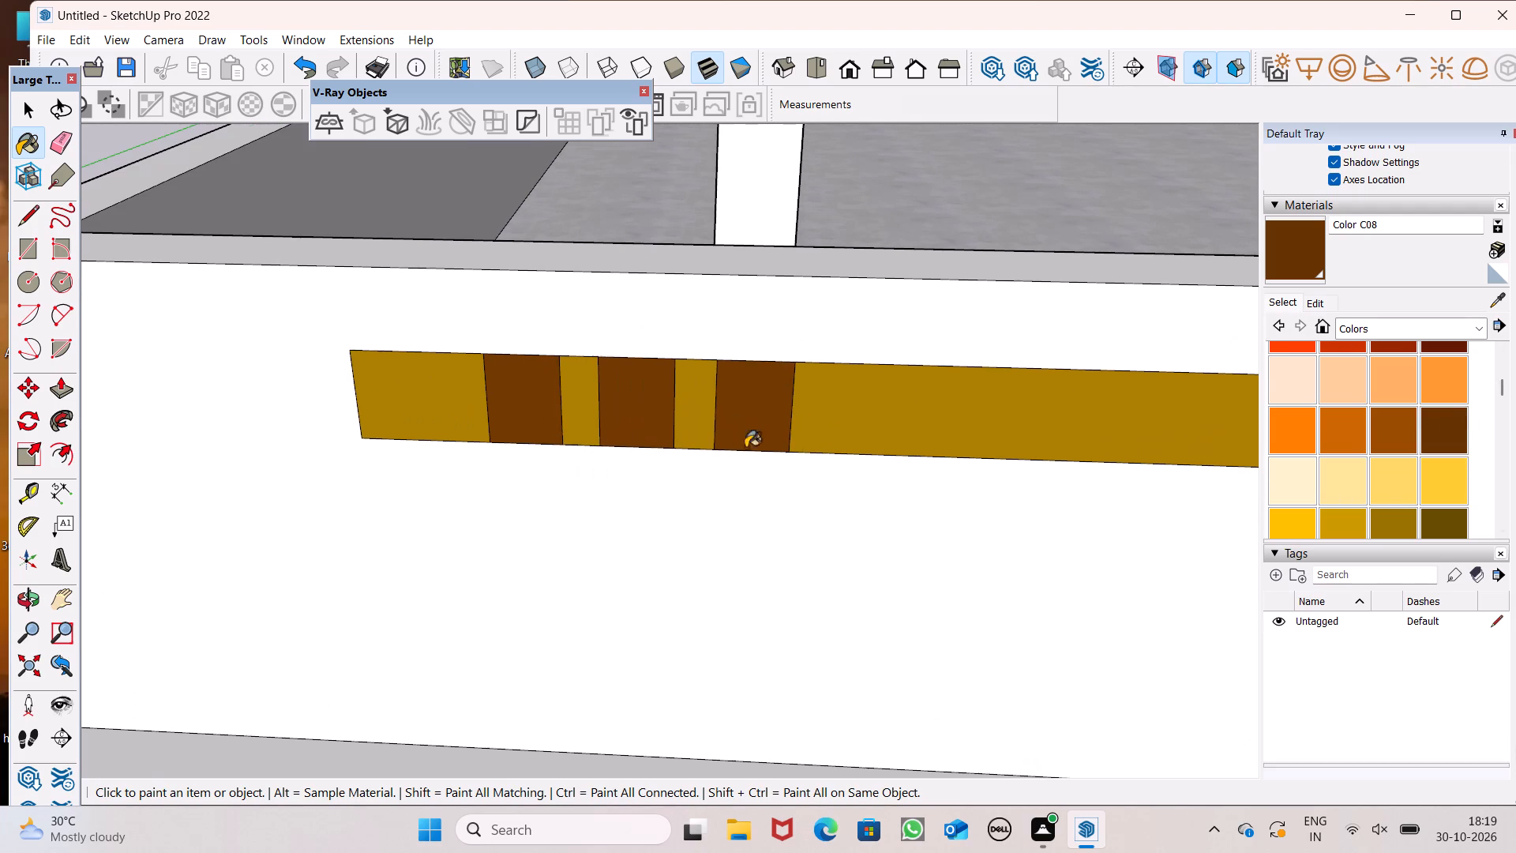
{"action": "left_click", "coordinate": [745, 411]}
{"action": "left_click", "coordinate": [628, 396]}
{"action": "left_click", "coordinate": [545, 382]}
Darken Color C08 by setting its red value to 85.
{"action": "key", "text": "space"}
{"action": "left_click", "coordinate": [1311, 303]}
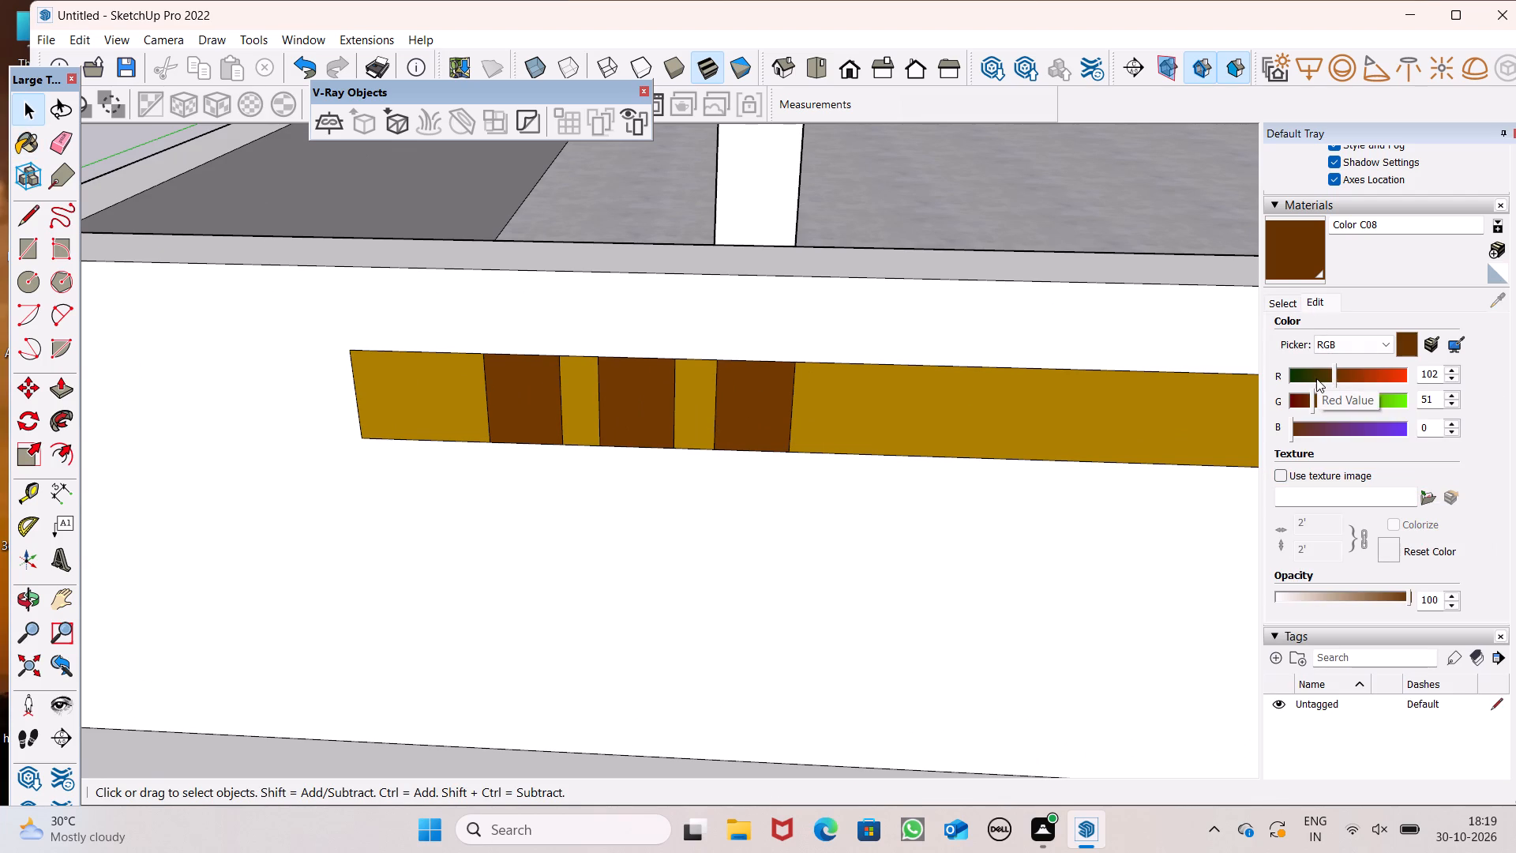
{"action": "left_click", "coordinate": [1321, 368]}
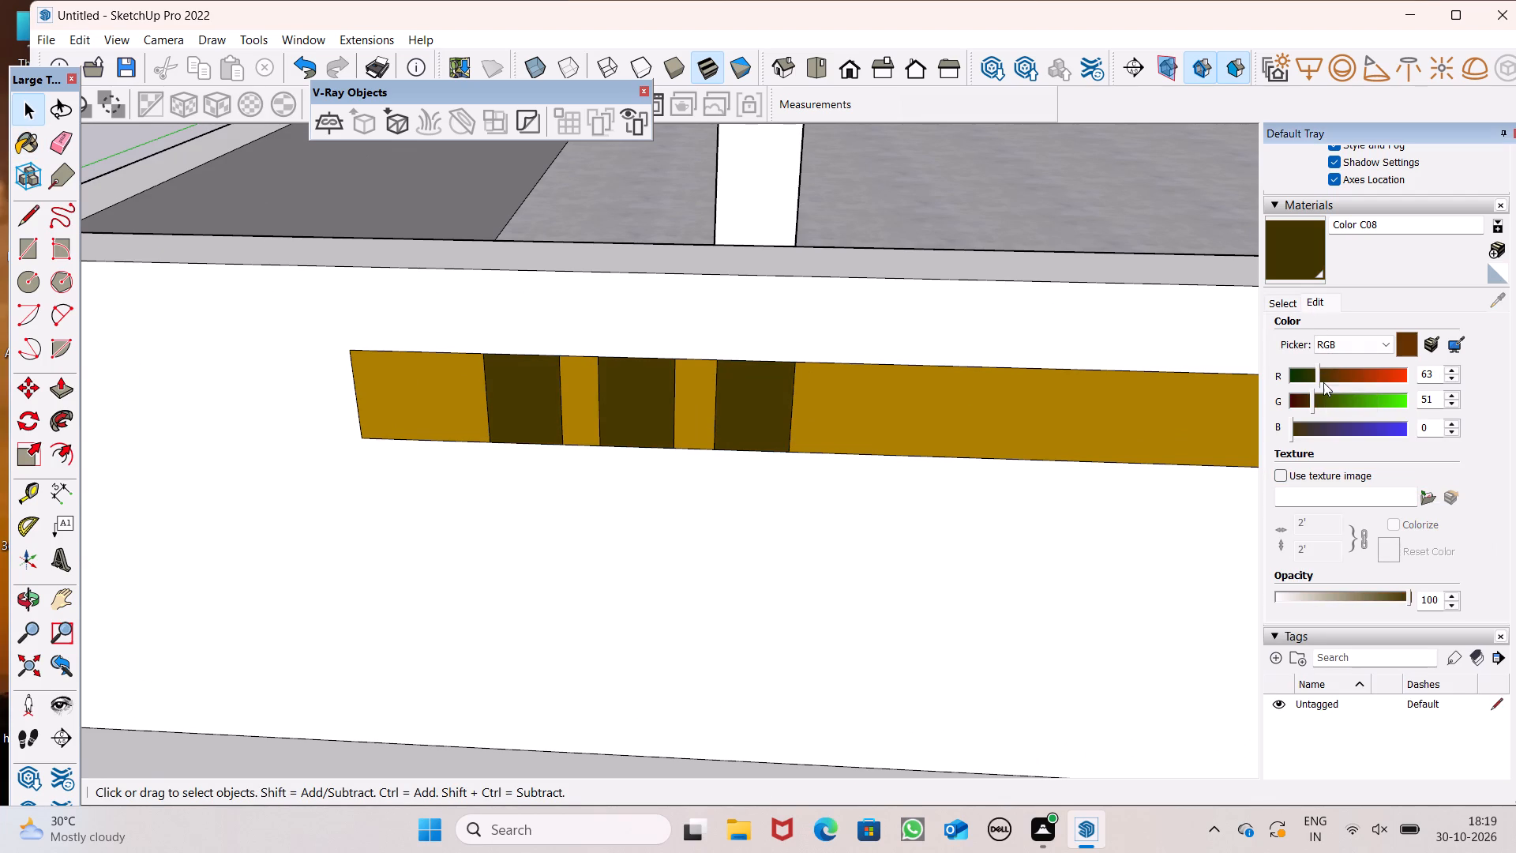
{"action": "left_click", "coordinate": [1330, 373]}
{"action": "key", "text": "space"}
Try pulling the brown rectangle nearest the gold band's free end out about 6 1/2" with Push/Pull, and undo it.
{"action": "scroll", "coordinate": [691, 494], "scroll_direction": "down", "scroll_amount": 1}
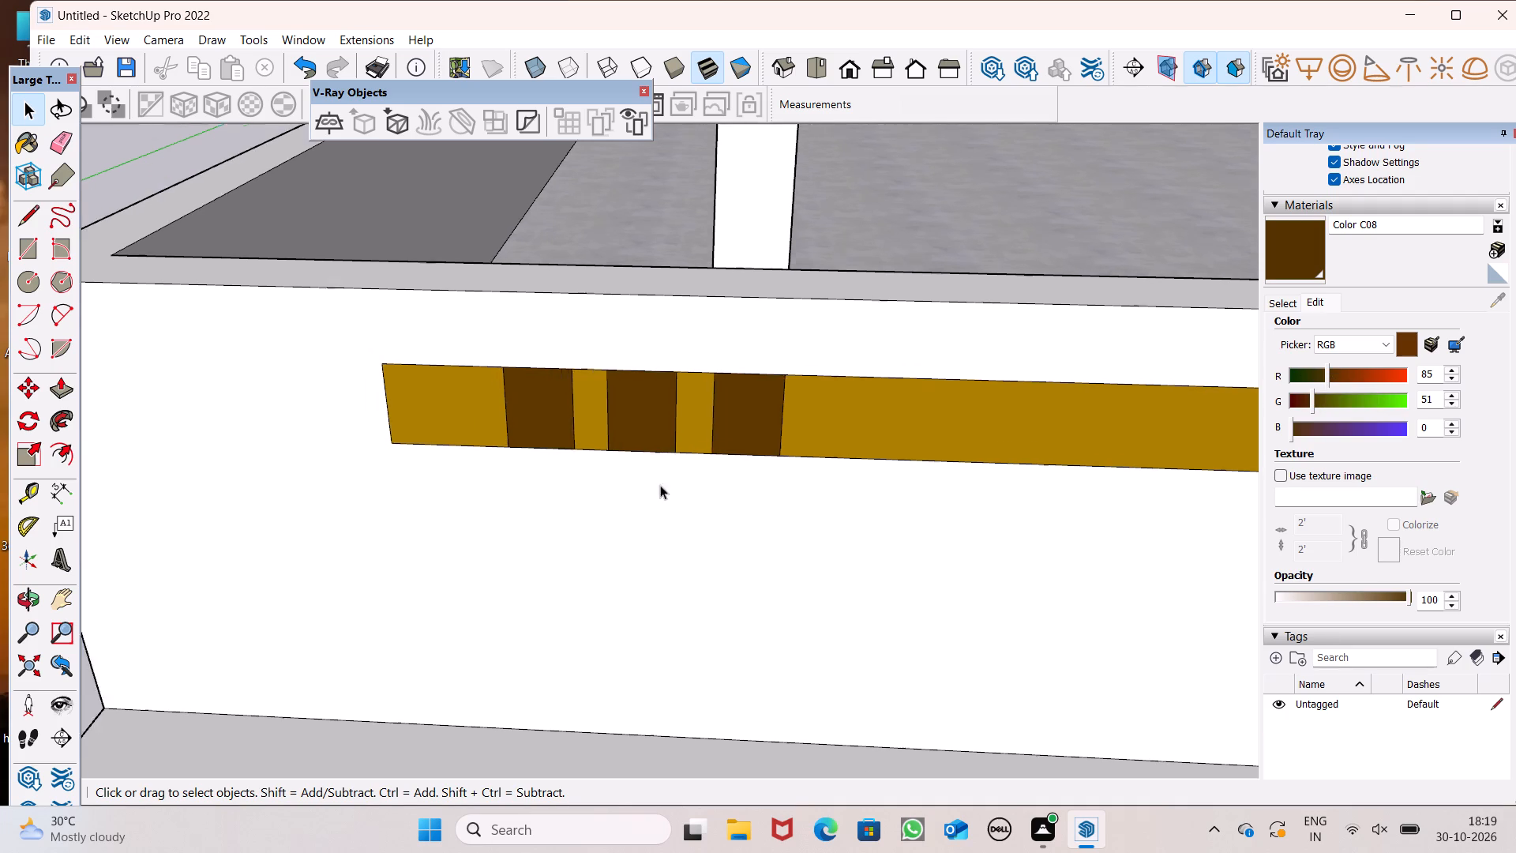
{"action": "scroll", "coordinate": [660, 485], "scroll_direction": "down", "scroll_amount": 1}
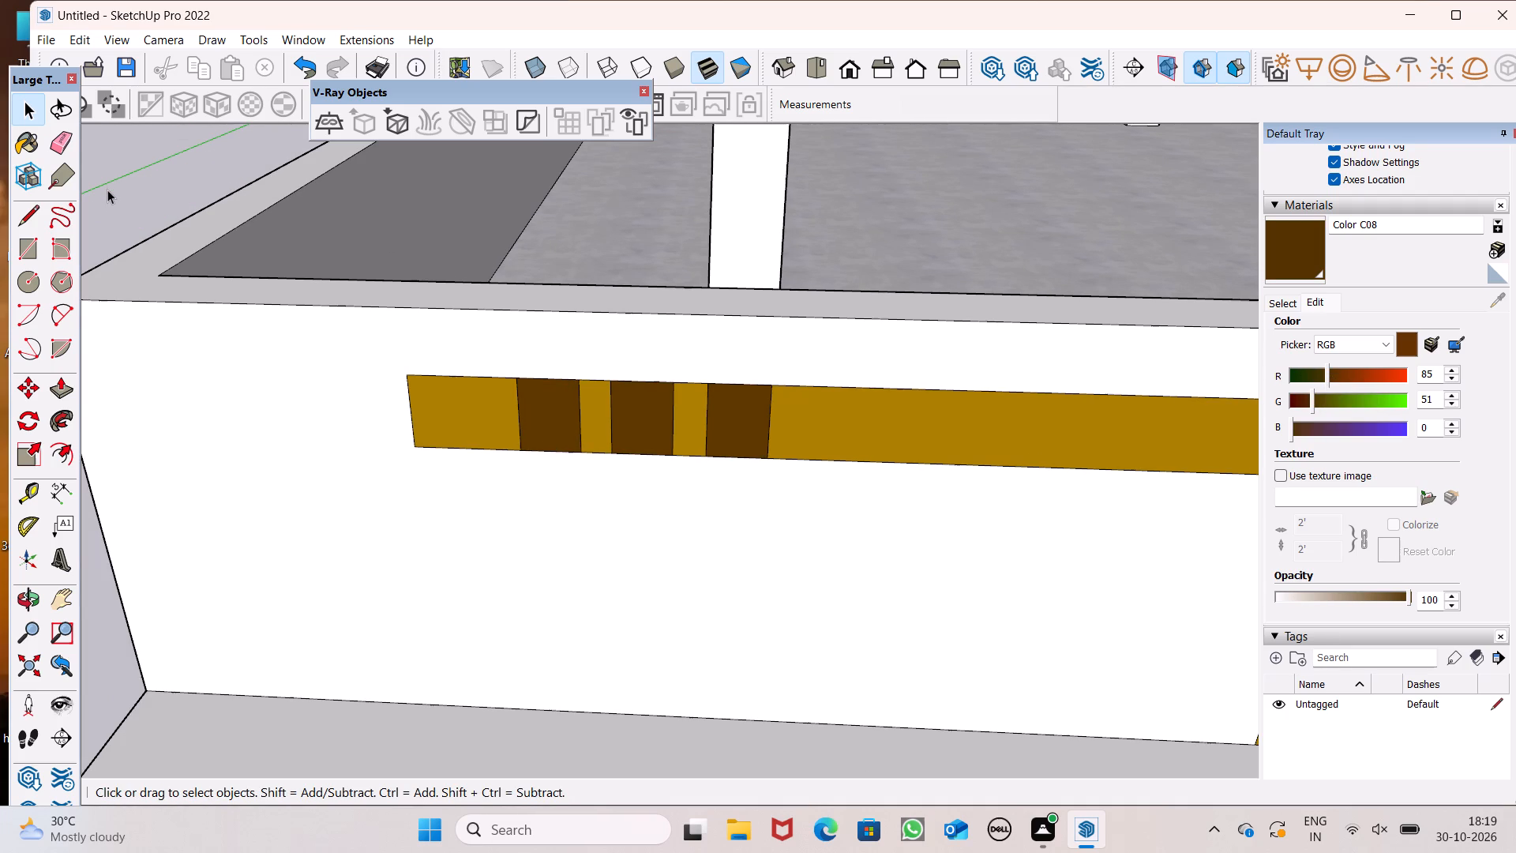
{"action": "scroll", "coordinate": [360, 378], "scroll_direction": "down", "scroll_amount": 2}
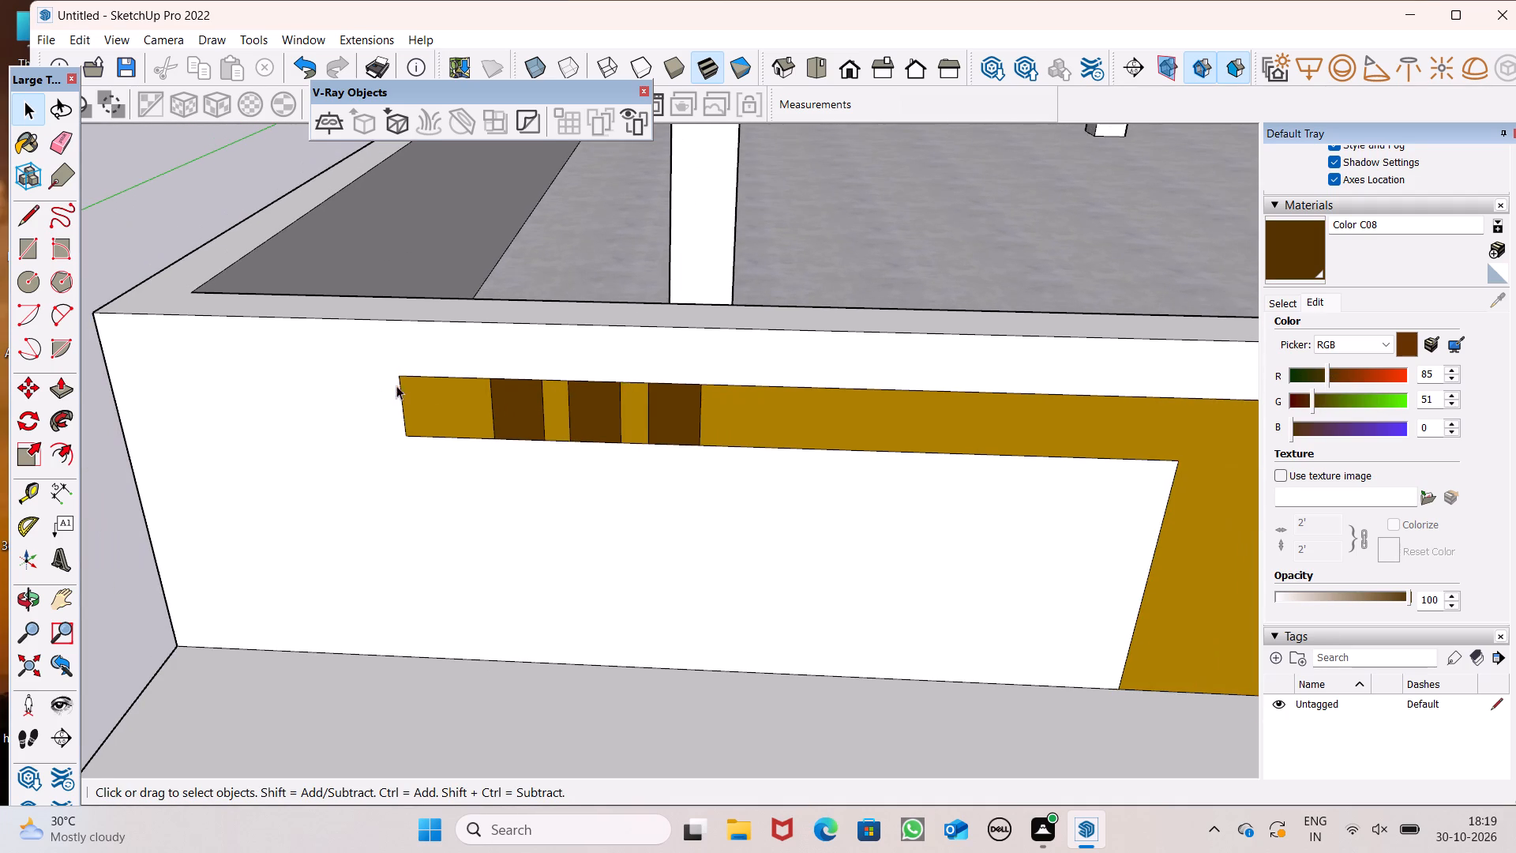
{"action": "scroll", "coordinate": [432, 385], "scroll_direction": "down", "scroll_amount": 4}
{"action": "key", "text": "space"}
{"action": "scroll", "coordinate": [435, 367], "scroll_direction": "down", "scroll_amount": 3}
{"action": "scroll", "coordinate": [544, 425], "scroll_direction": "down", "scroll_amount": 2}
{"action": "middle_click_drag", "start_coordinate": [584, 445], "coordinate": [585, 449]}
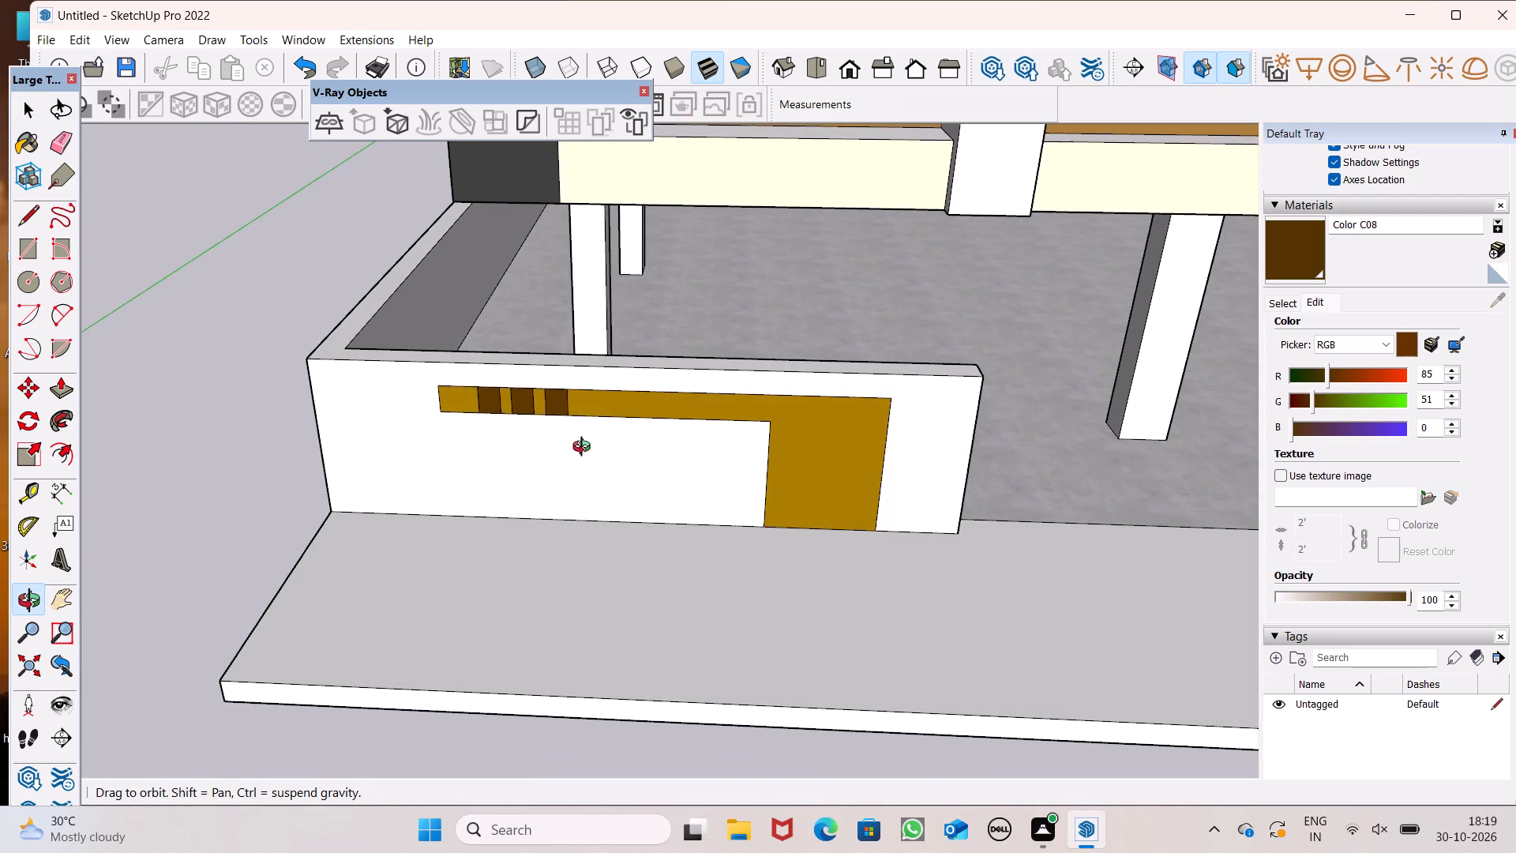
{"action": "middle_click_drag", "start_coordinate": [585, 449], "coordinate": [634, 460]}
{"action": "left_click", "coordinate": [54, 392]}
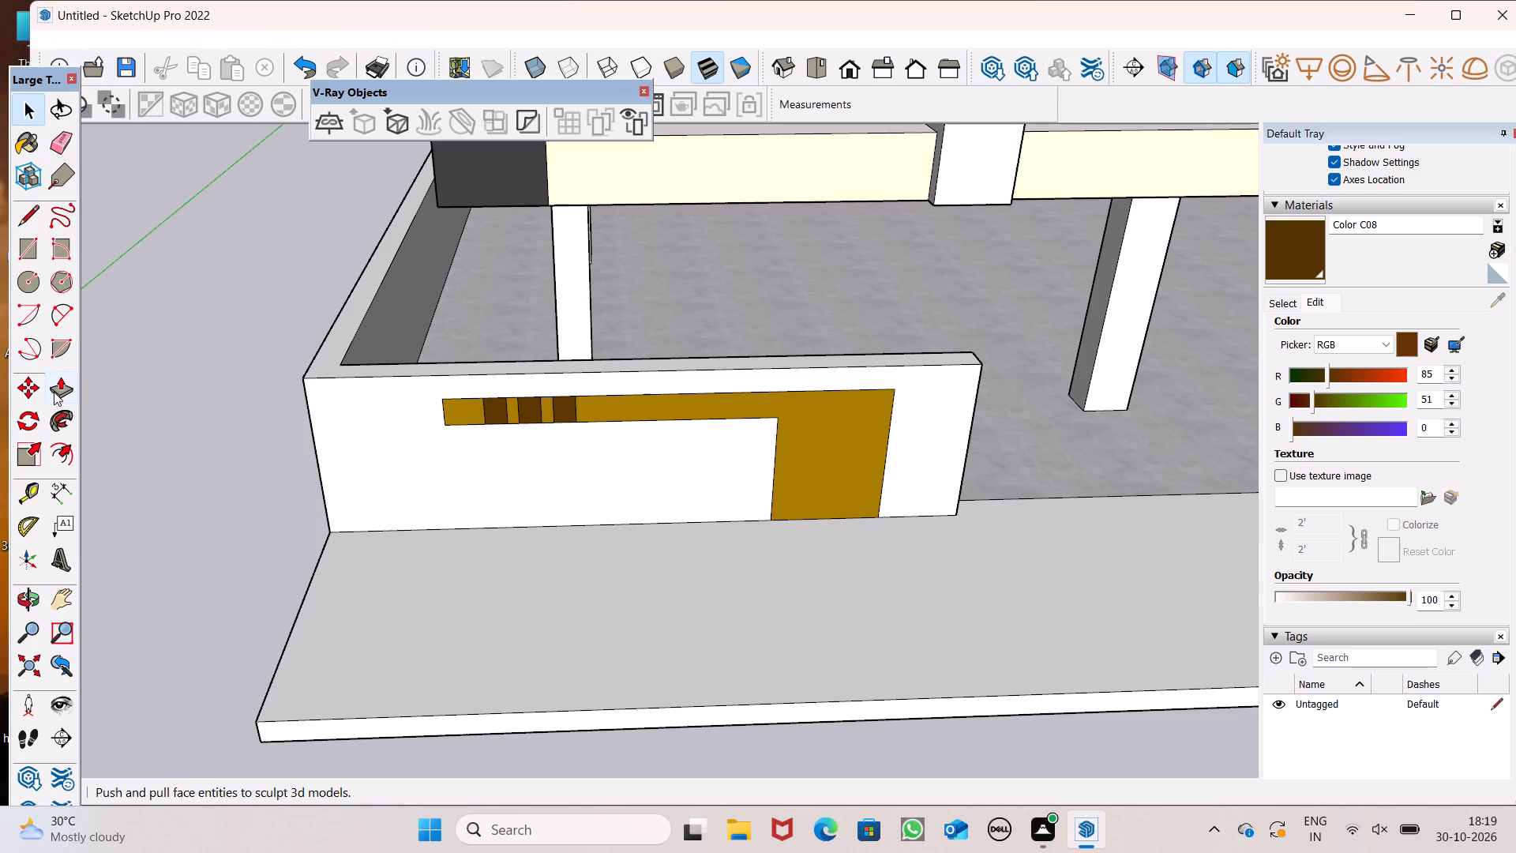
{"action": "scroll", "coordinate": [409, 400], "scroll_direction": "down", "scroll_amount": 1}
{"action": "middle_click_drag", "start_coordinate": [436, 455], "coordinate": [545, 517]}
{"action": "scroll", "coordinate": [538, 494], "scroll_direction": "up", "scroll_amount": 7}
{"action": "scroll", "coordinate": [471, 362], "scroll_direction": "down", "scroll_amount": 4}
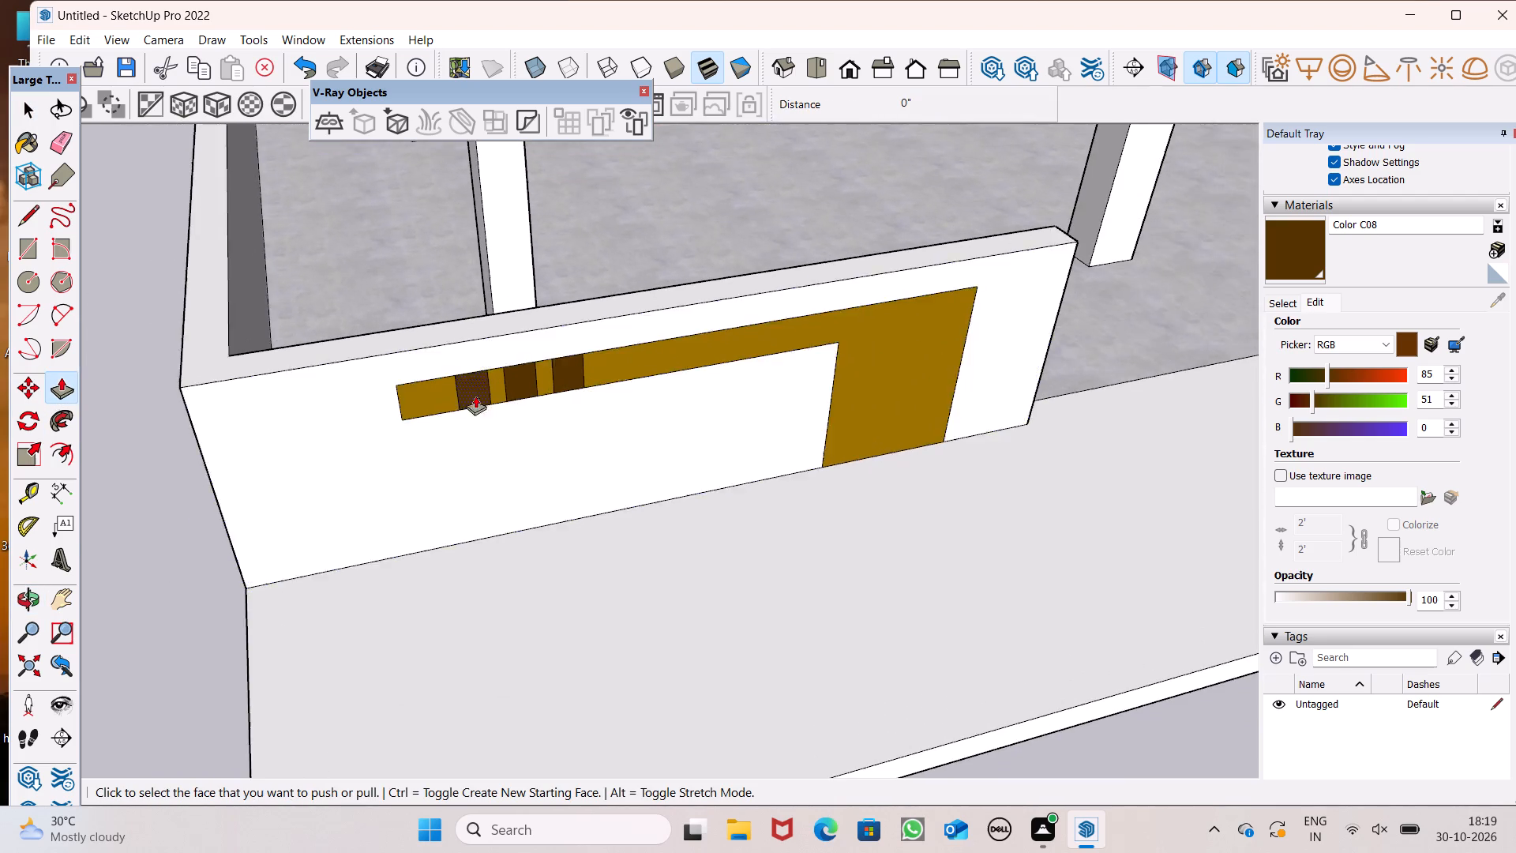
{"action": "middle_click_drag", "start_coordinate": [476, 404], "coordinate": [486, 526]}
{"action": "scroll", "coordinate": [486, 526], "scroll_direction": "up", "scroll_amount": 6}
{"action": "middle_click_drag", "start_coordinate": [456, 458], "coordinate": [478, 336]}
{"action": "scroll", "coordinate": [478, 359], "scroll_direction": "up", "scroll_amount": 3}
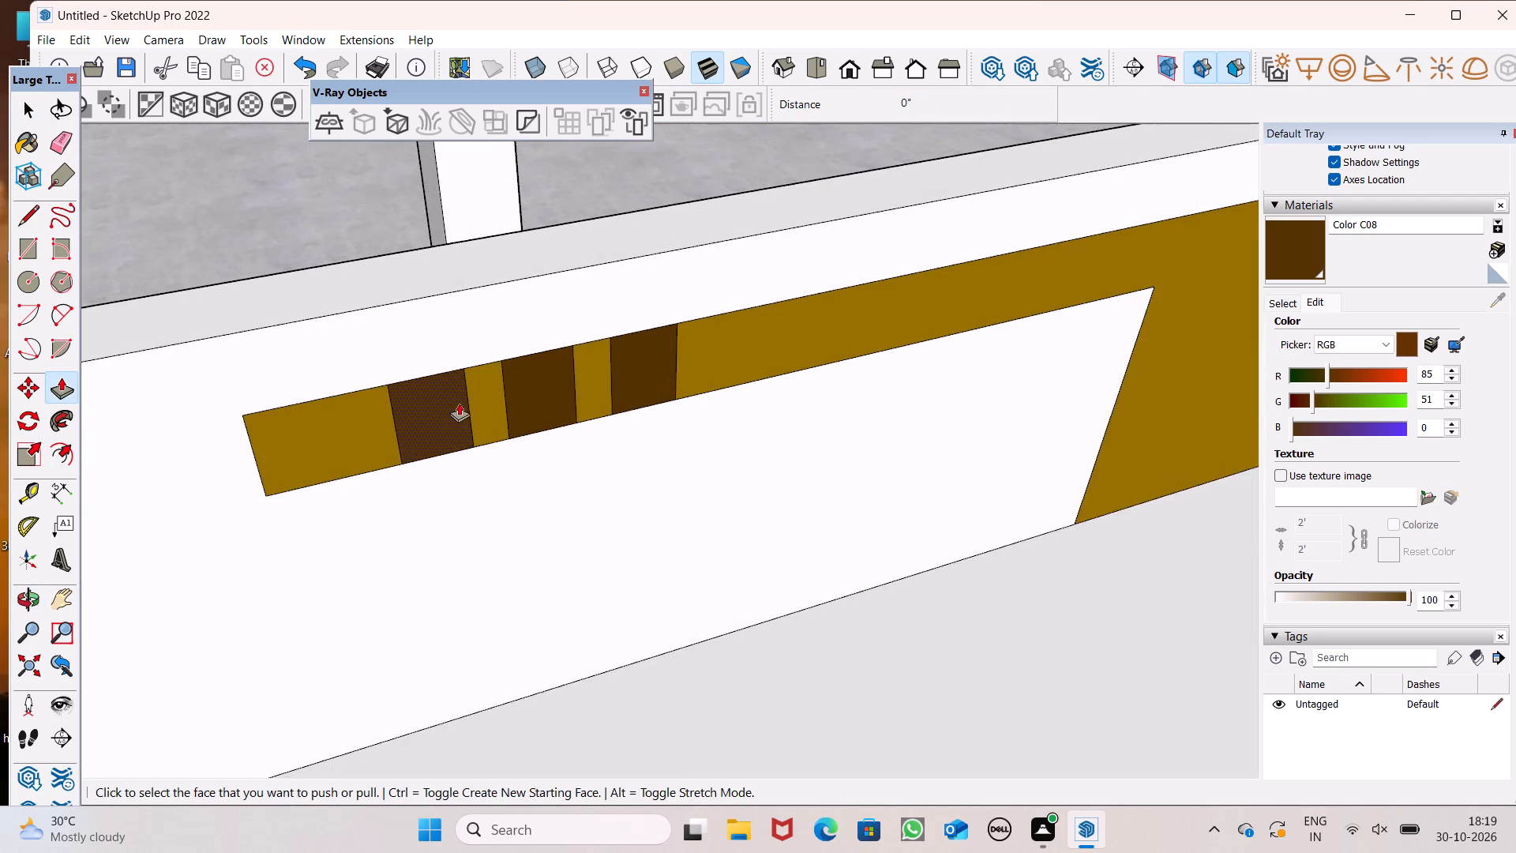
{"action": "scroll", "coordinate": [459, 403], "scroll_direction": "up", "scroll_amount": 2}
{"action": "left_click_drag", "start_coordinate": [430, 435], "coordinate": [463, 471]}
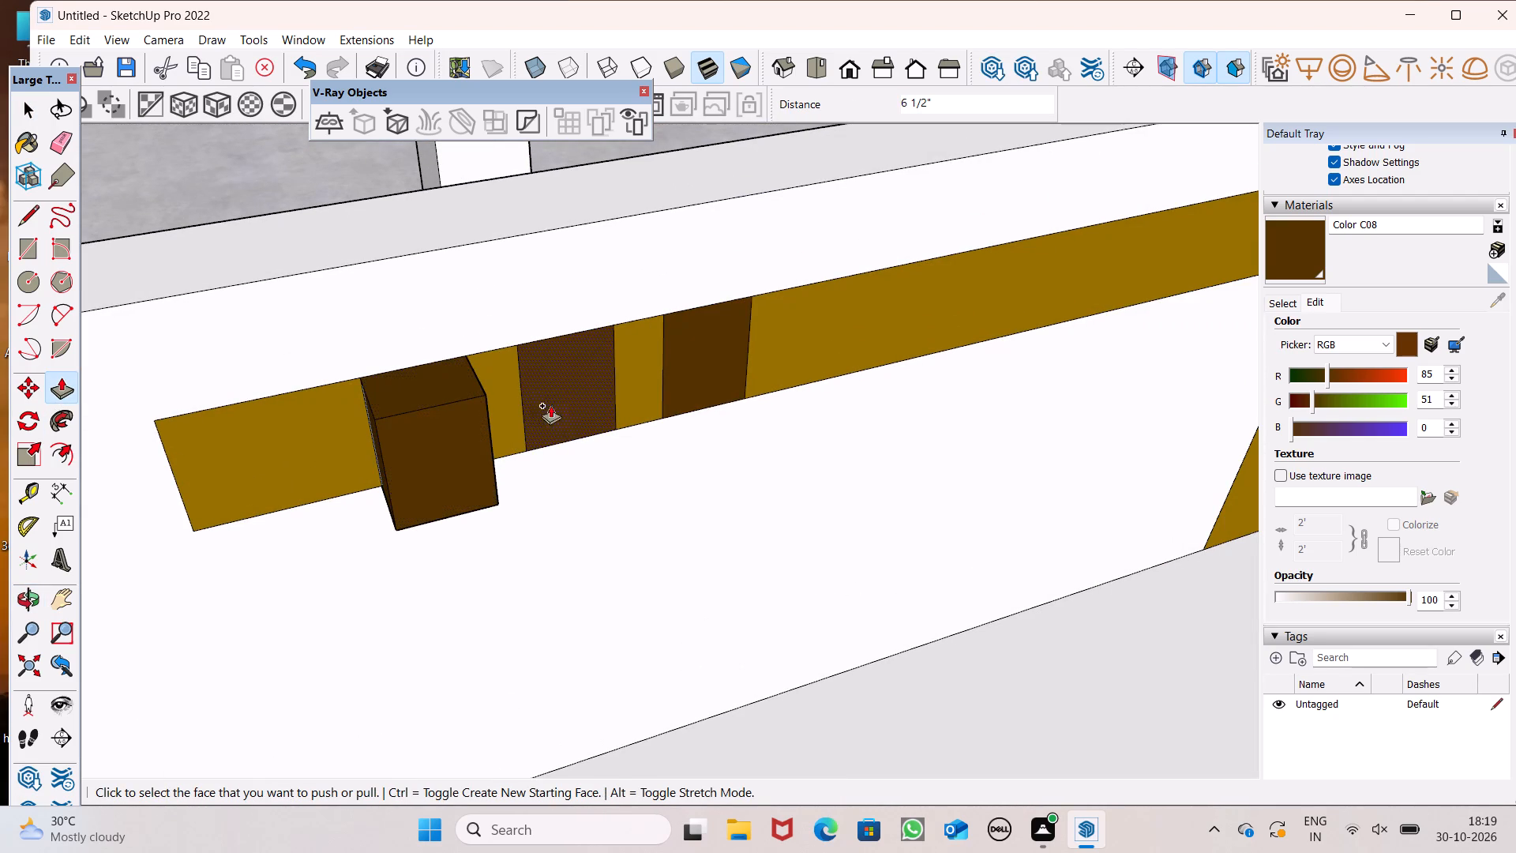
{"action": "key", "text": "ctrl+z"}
Pull the three brown rectangles out from the wall into blocks, matching the second and third to the first one's depth.
{"action": "left_click_drag", "start_coordinate": [441, 434], "coordinate": [450, 462]}
{"action": "middle_click_drag", "start_coordinate": [575, 429], "coordinate": [532, 536]}
{"action": "scroll", "coordinate": [532, 536], "scroll_direction": "up", "scroll_amount": 1}
{"action": "left_click_drag", "start_coordinate": [544, 382], "coordinate": [474, 408]}
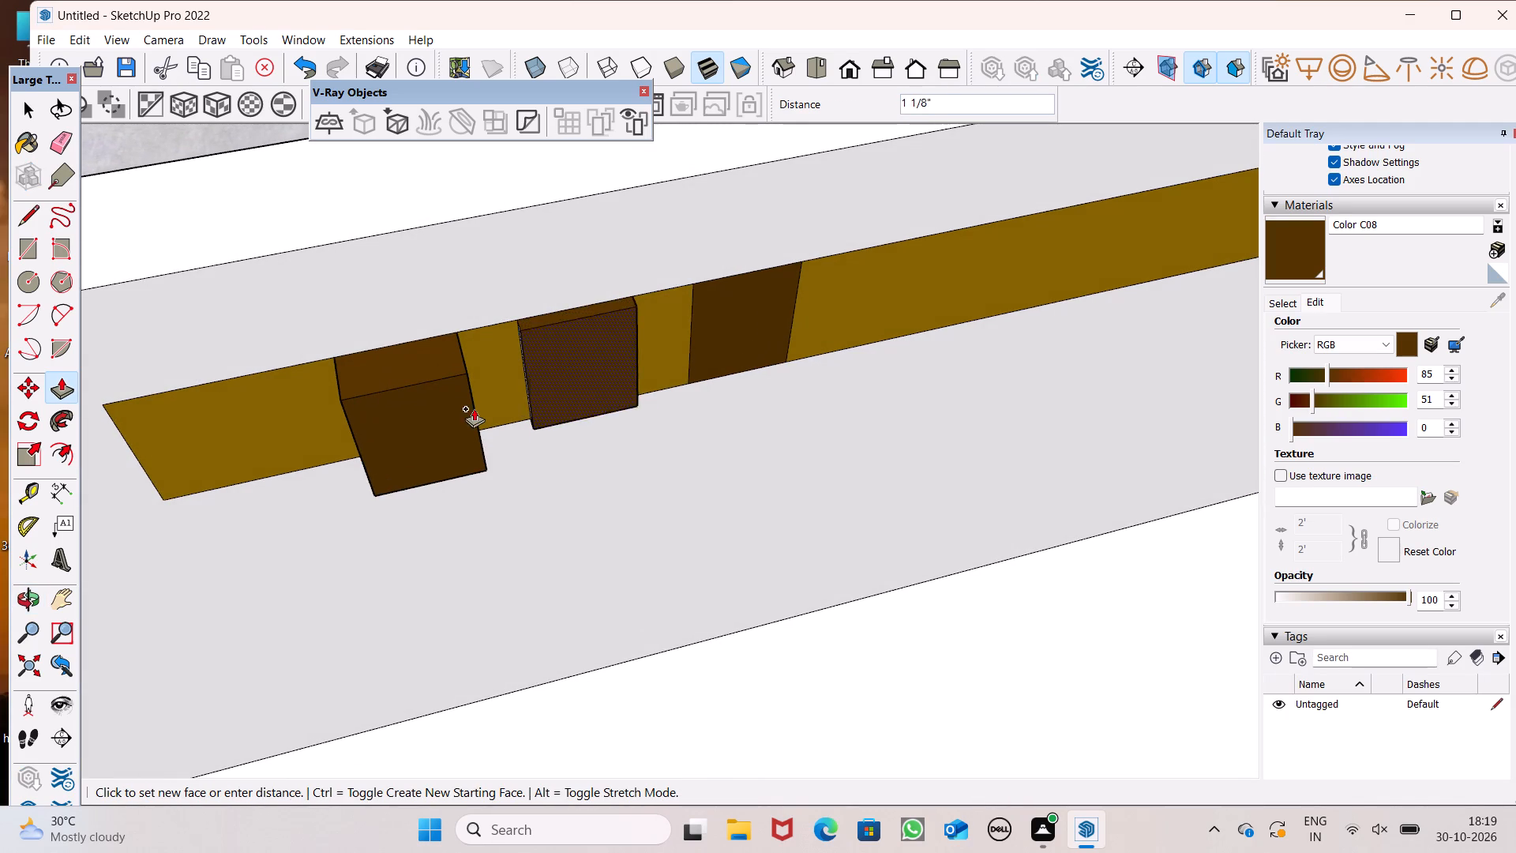
{"action": "left_click_drag", "start_coordinate": [474, 408], "coordinate": [443, 374]}
{"action": "left_click_drag", "start_coordinate": [724, 329], "coordinate": [707, 335]}
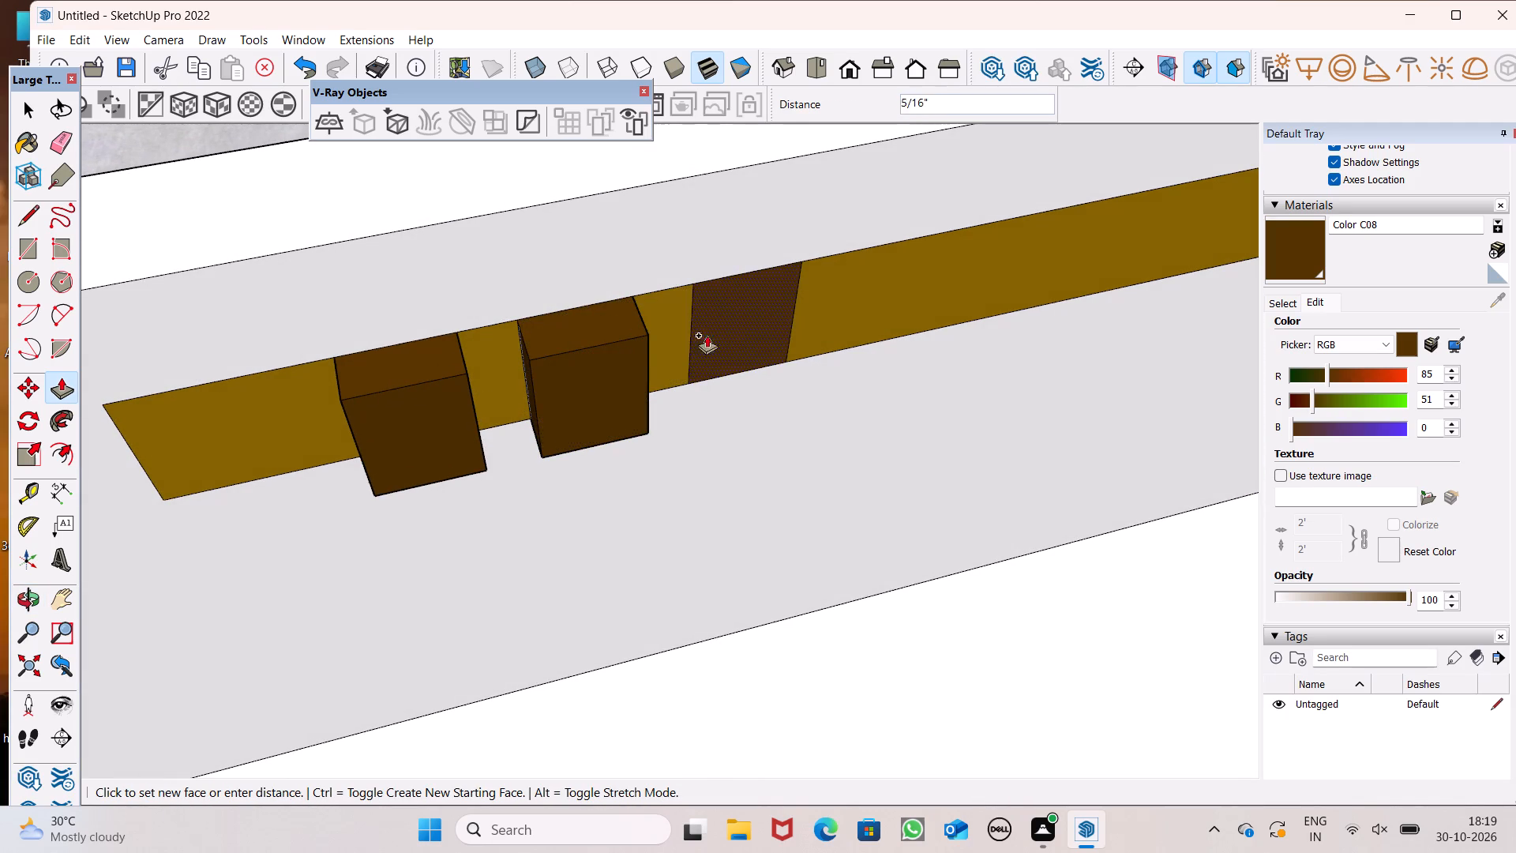
{"action": "left_click_drag", "start_coordinate": [707, 335], "coordinate": [633, 340]}
Extend the undersides of the three brown blocks about 8 3/8" downward with Push/Pull, keeping their lower ends level.
{"action": "scroll", "coordinate": [504, 354], "scroll_direction": "down", "scroll_amount": 5}
{"action": "middle_click_drag", "start_coordinate": [522, 411], "coordinate": [438, 0]}
{"action": "scroll", "coordinate": [487, 291], "scroll_direction": "up", "scroll_amount": 1}
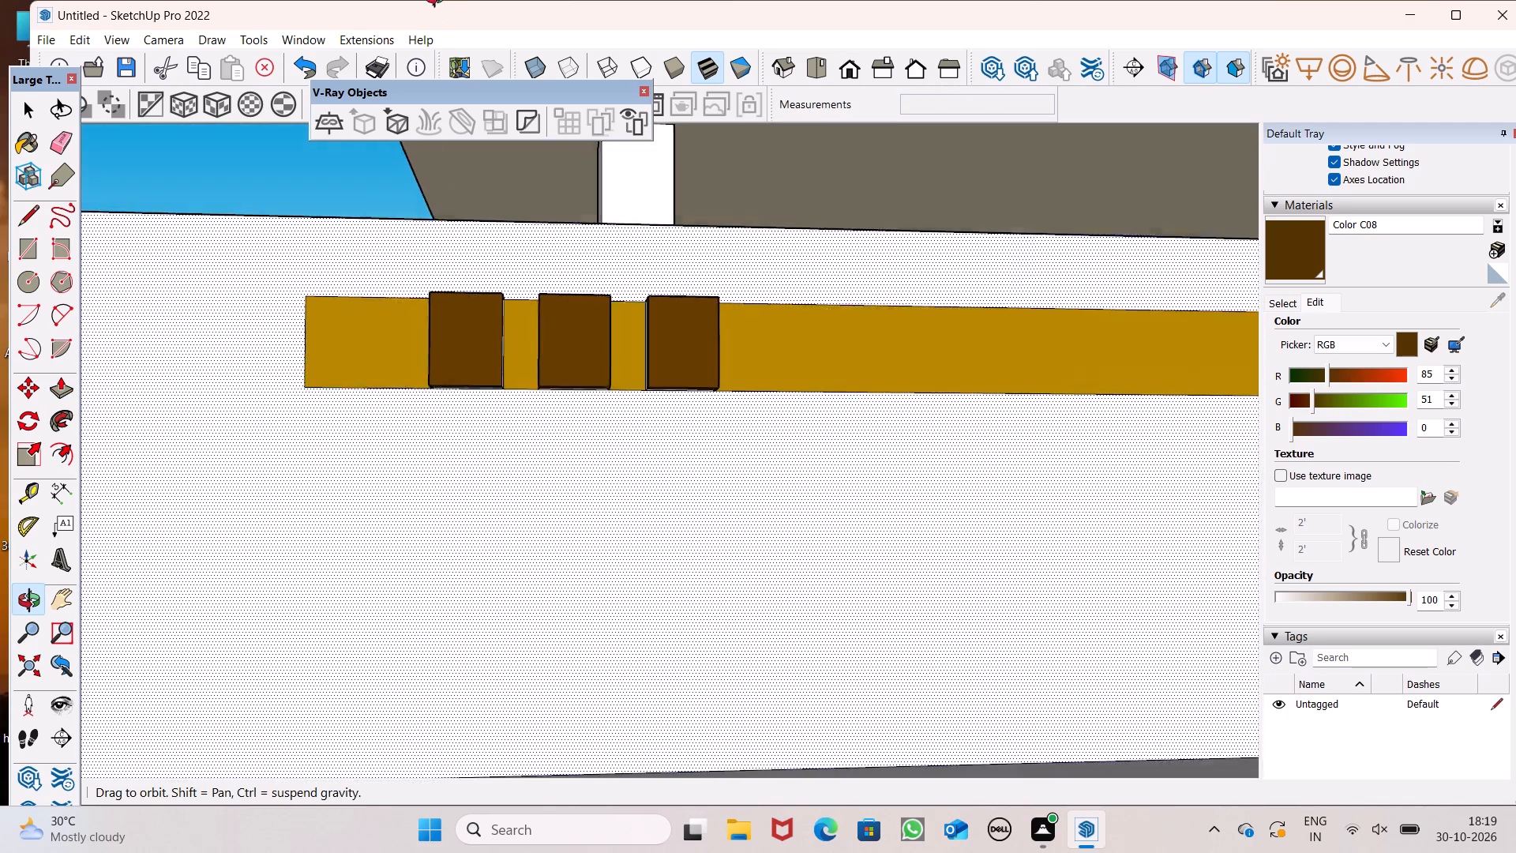
{"action": "middle_click_drag", "start_coordinate": [438, 0], "coordinate": [436, 0]}
{"action": "scroll", "coordinate": [436, 0], "scroll_direction": "up", "scroll_amount": 1}
{"action": "middle_click_drag", "start_coordinate": [365, 434], "coordinate": [318, 434]}
{"action": "scroll", "coordinate": [434, 428], "scroll_direction": "up", "scroll_amount": 2}
{"action": "scroll", "coordinate": [515, 388], "scroll_direction": "down", "scroll_amount": 3}
{"action": "middle_click_drag", "start_coordinate": [556, 416], "coordinate": [333, 342]}
{"action": "scroll", "coordinate": [631, 320], "scroll_direction": "up", "scroll_amount": 2}
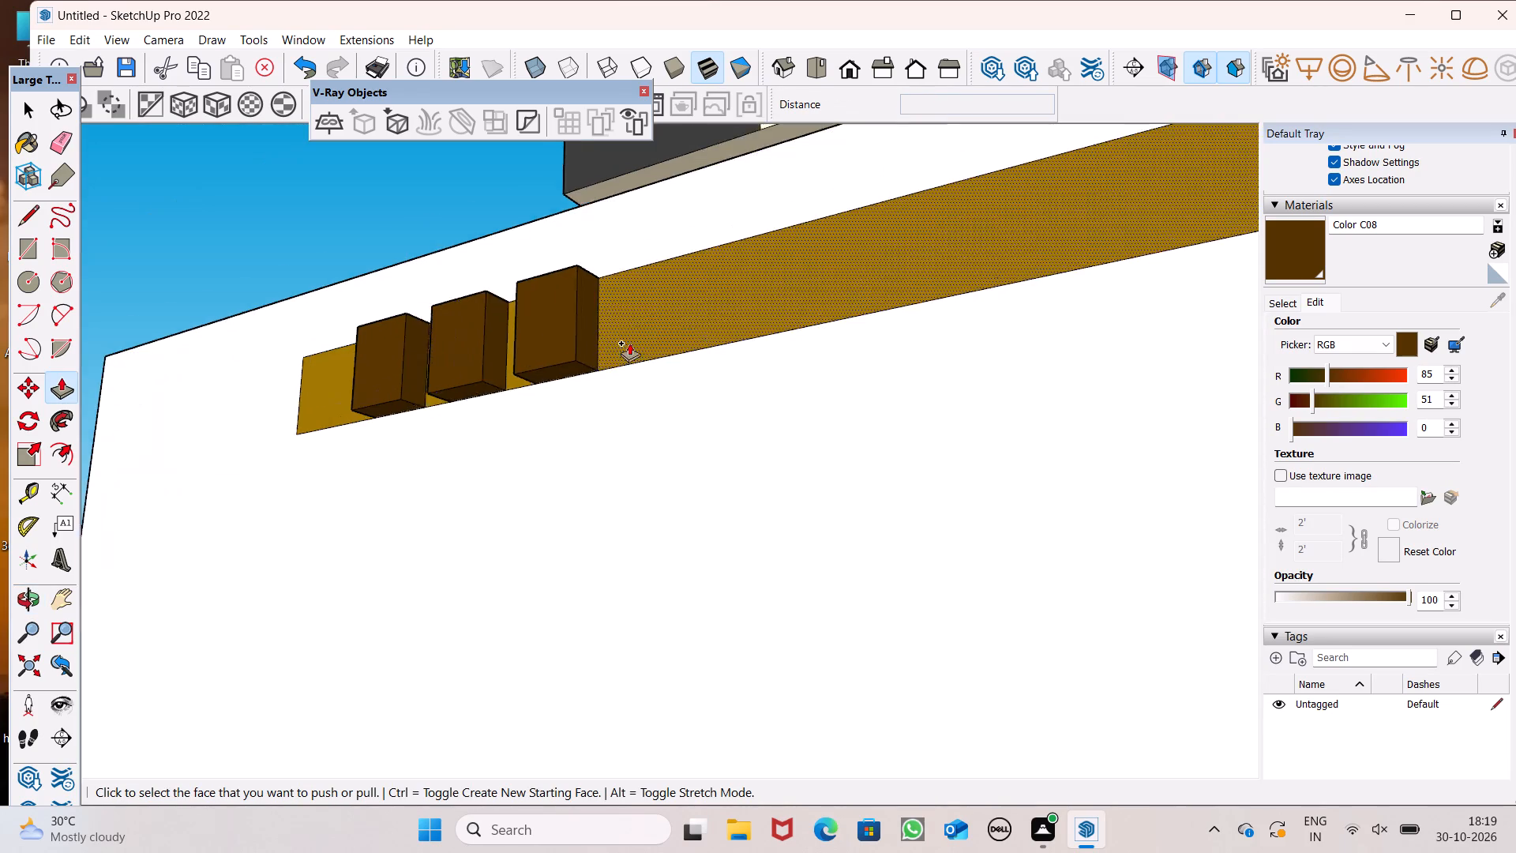
{"action": "scroll", "coordinate": [629, 343], "scroll_direction": "up", "scroll_amount": 3}
{"action": "left_click_drag", "start_coordinate": [525, 378], "coordinate": [531, 439]}
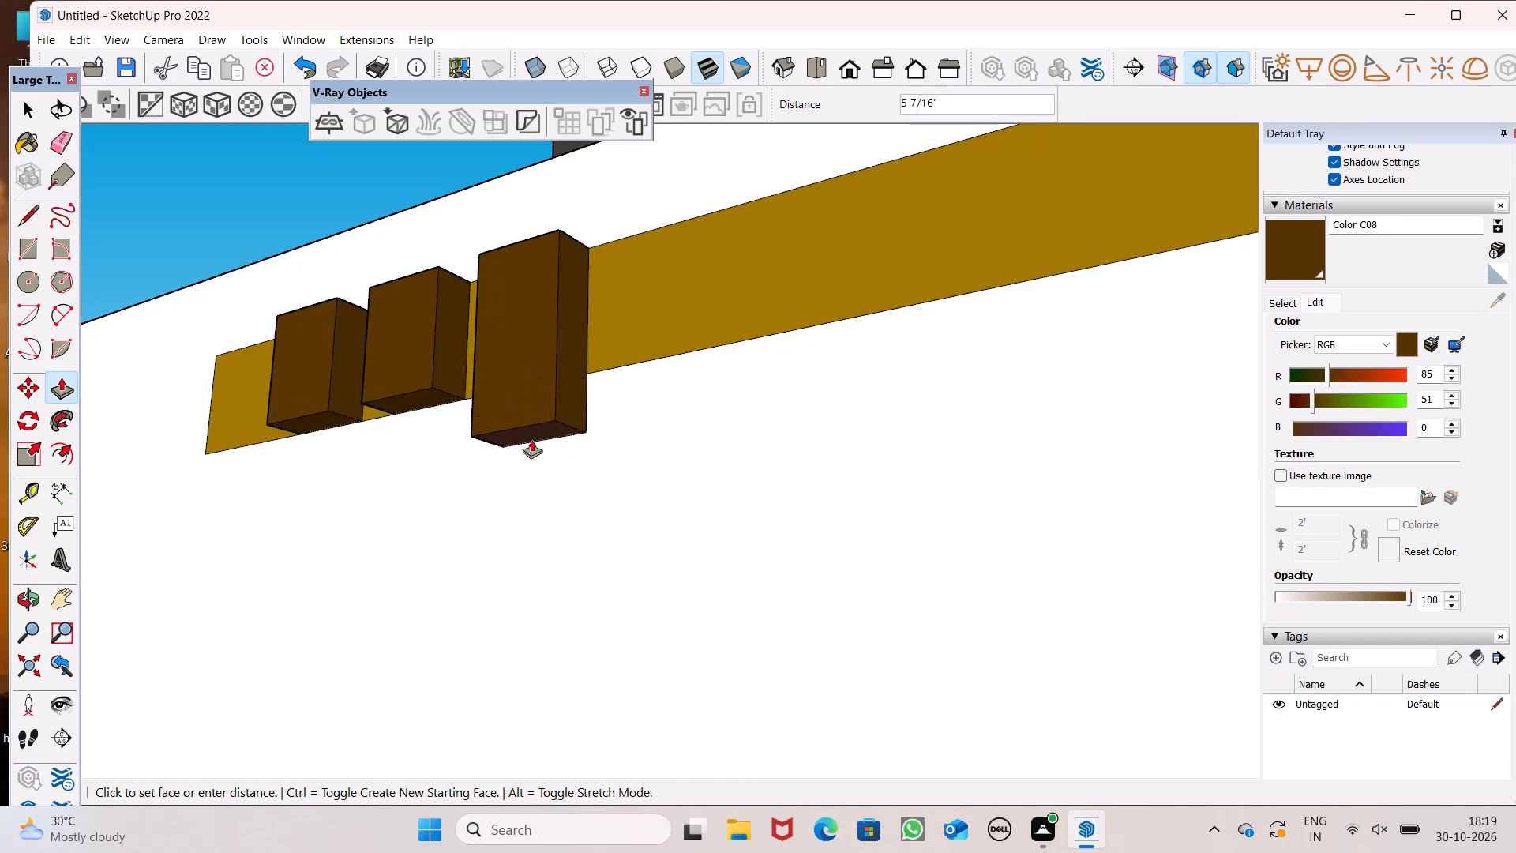
{"action": "left_click_drag", "start_coordinate": [531, 439], "coordinate": [531, 472]}
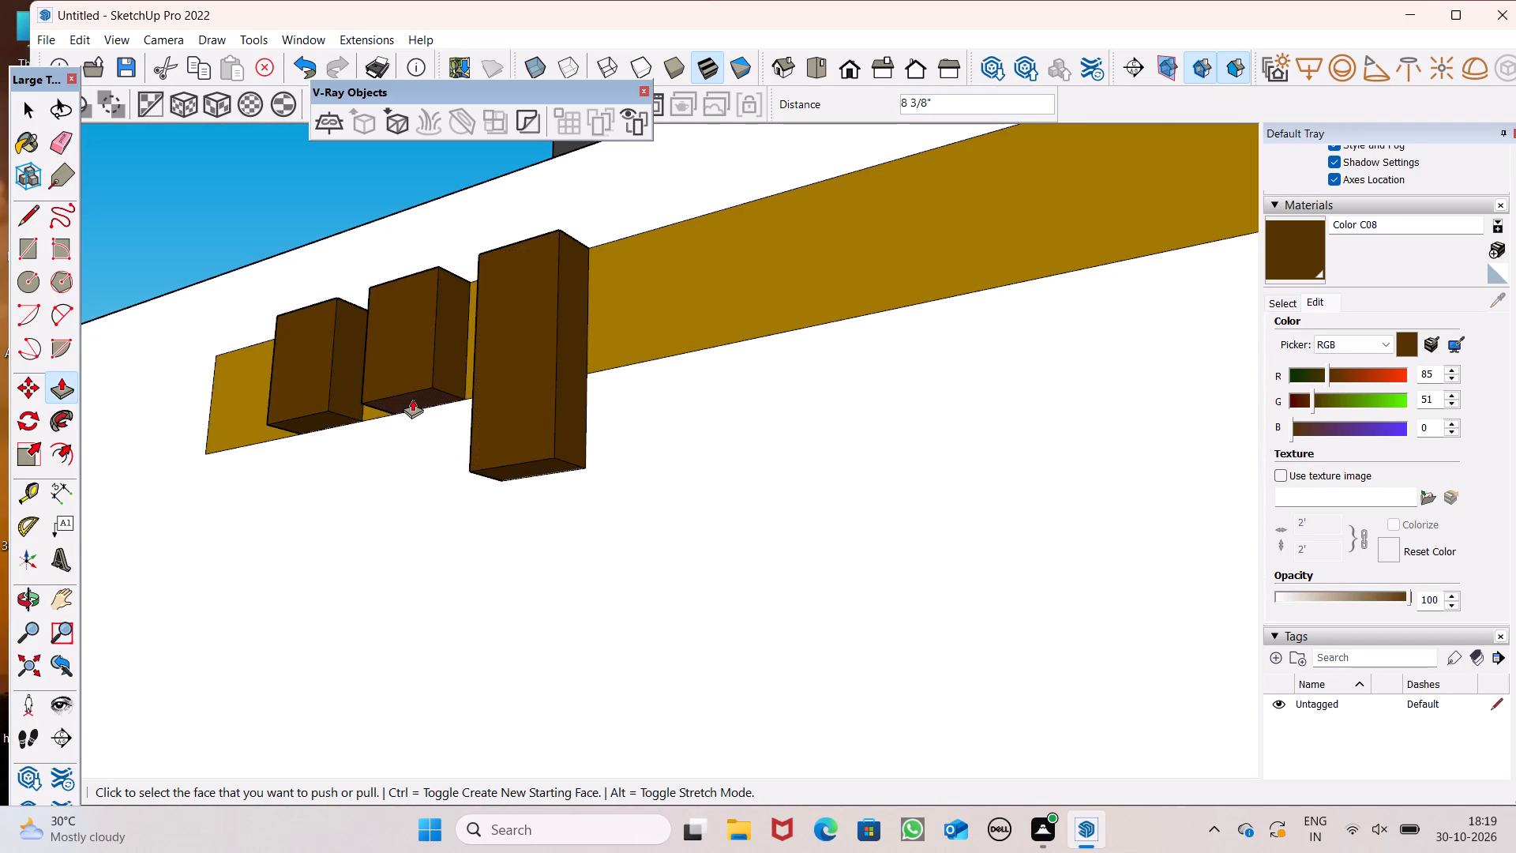
{"action": "left_click_drag", "start_coordinate": [412, 398], "coordinate": [493, 472]}
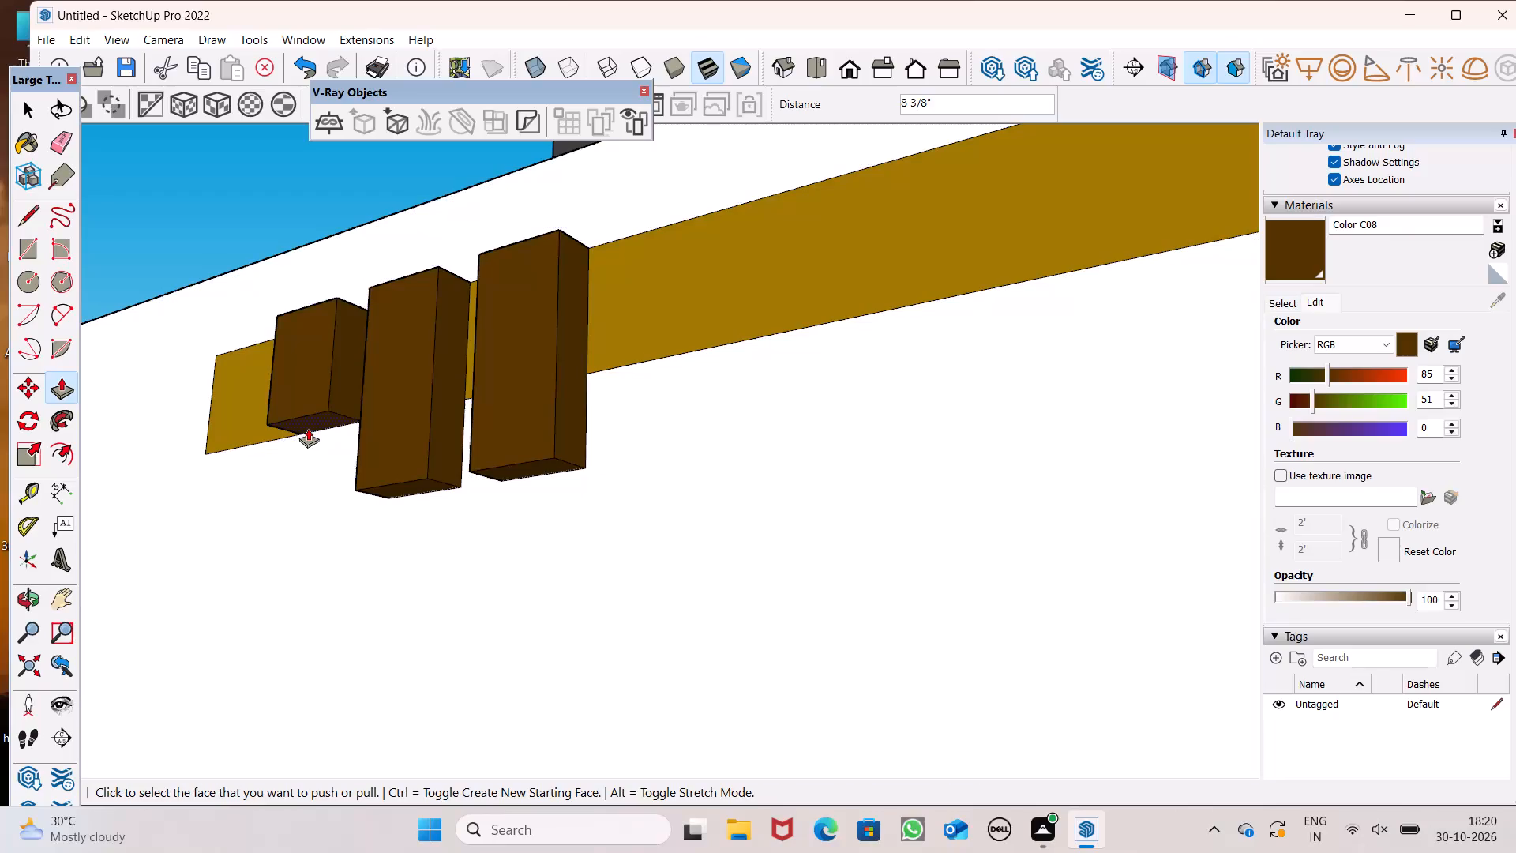
{"action": "left_click_drag", "start_coordinate": [306, 427], "coordinate": [347, 488]}
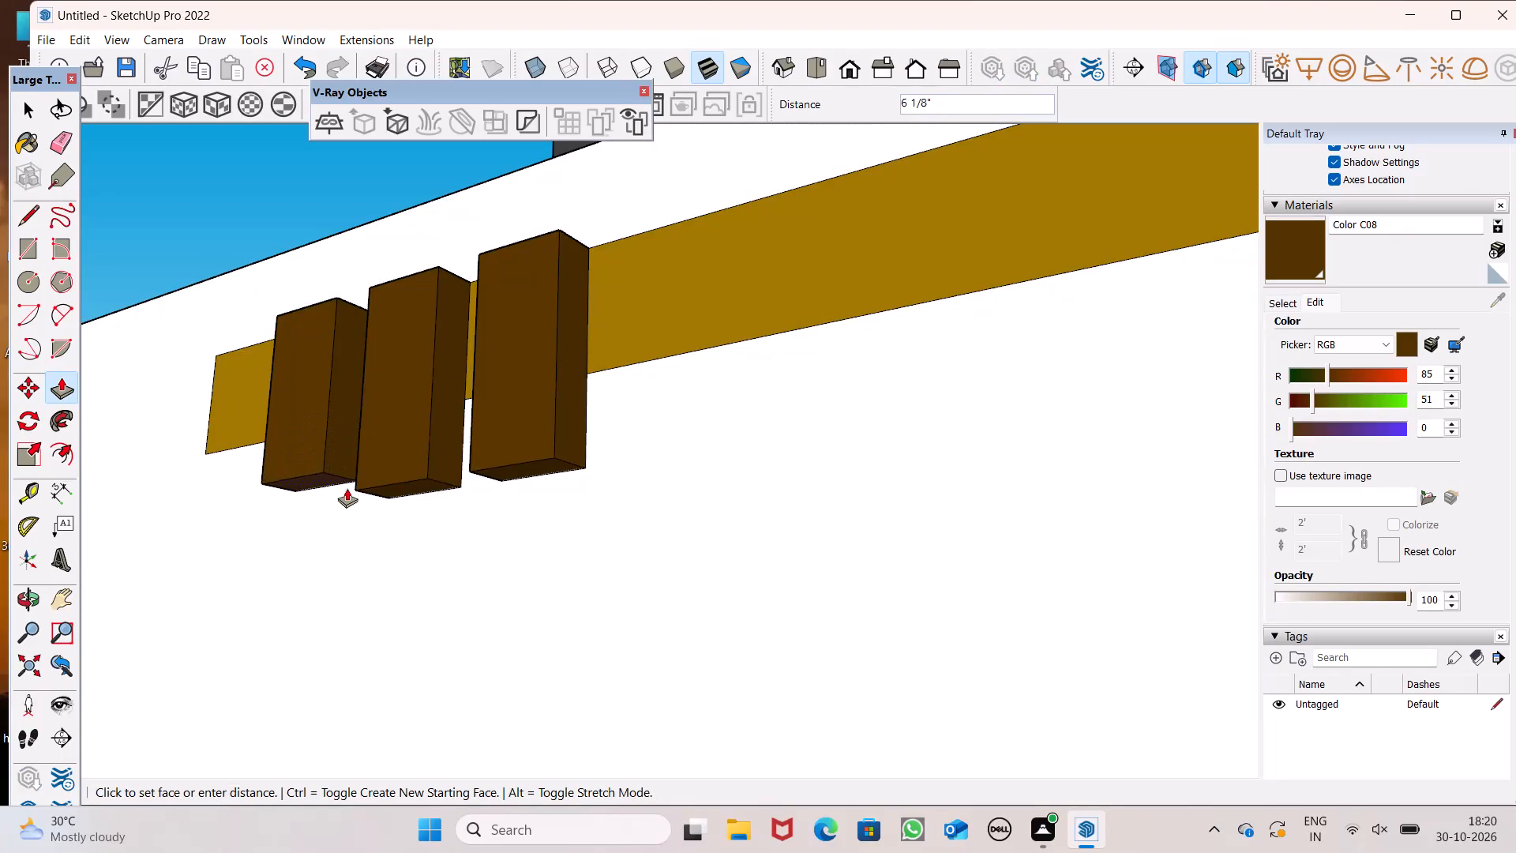
{"action": "left_click_drag", "start_coordinate": [347, 488], "coordinate": [355, 482]}
{"action": "scroll", "coordinate": [404, 363], "scroll_direction": "down", "scroll_amount": 4}
{"action": "middle_click_drag", "start_coordinate": [476, 438], "coordinate": [555, 584]}
{"action": "scroll", "coordinate": [455, 400], "scroll_direction": "down", "scroll_amount": 7}
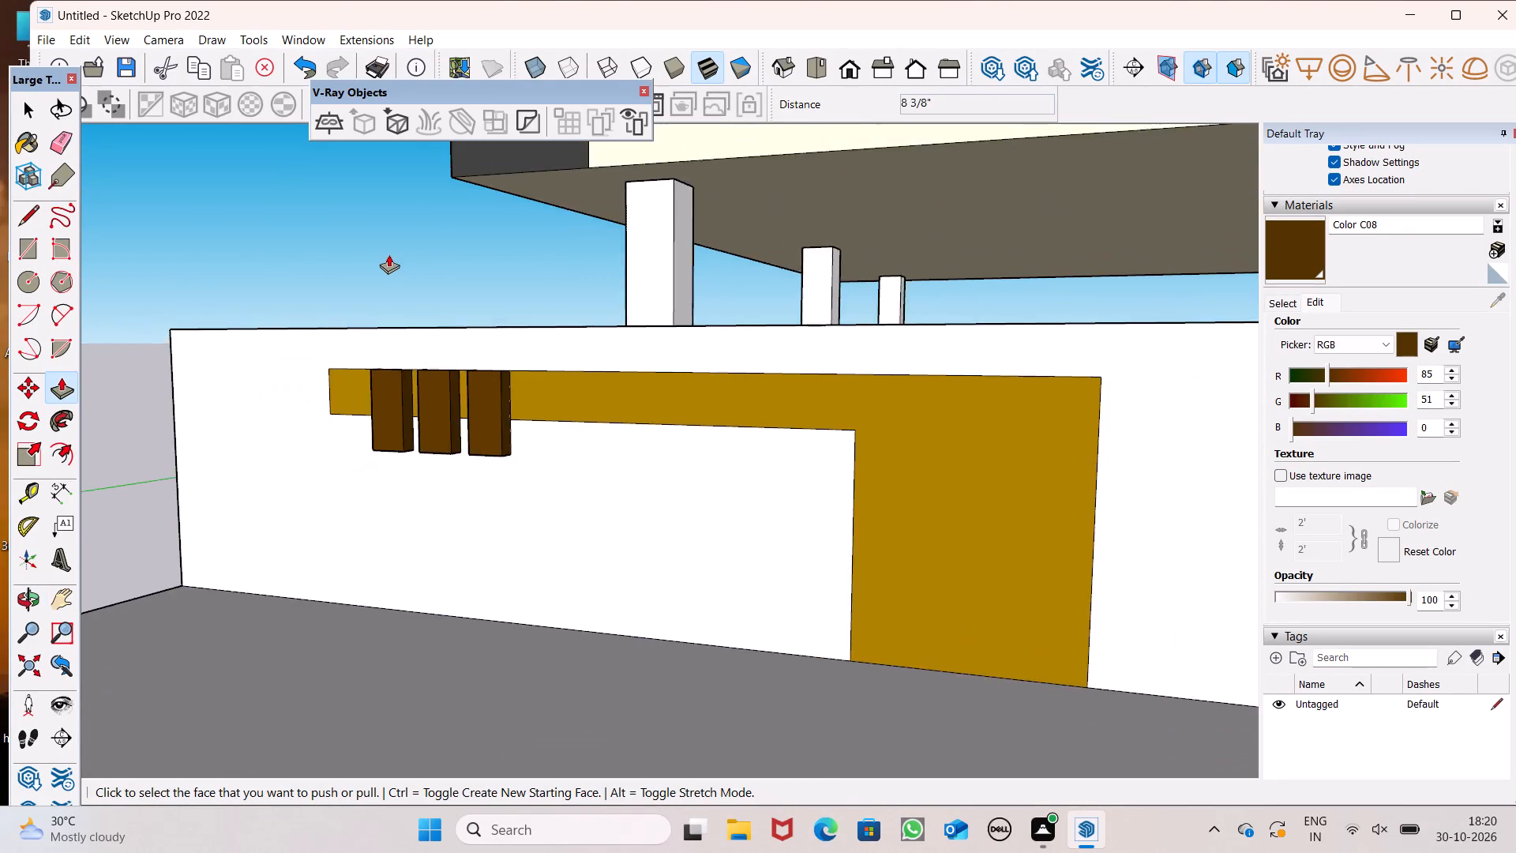
Examine the decorated boundary wall and the building's front from farther away.
{"action": "scroll", "coordinate": [388, 254], "scroll_direction": "down", "scroll_amount": 4}
{"action": "middle_click_drag", "start_coordinate": [439, 350], "coordinate": [521, 478]}
{"action": "key", "text": "space"}
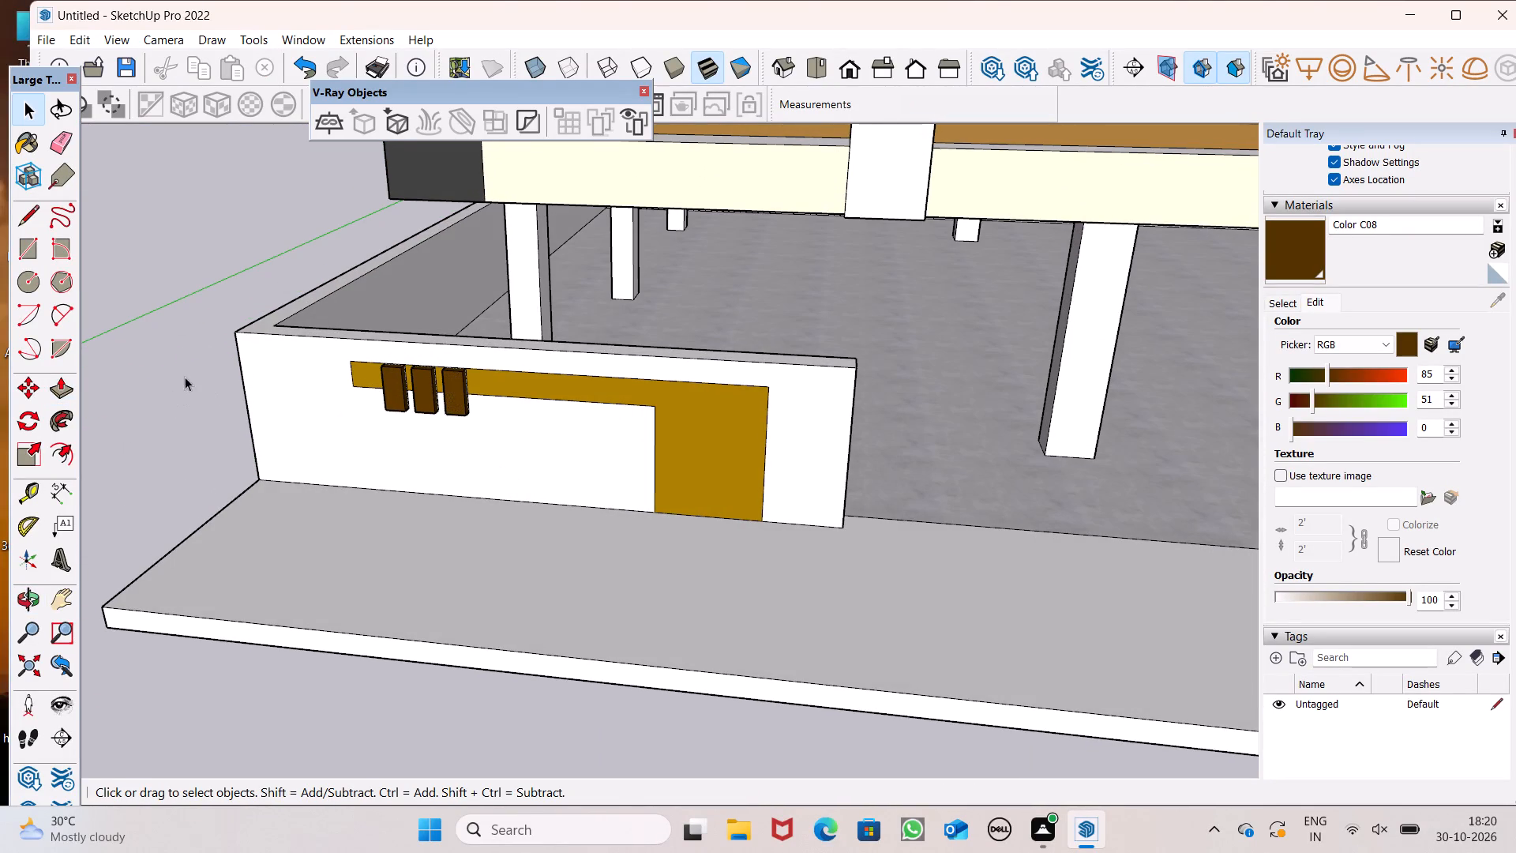
{"action": "scroll", "coordinate": [439, 438], "scroll_direction": "down", "scroll_amount": 5}
{"action": "middle_click_drag", "start_coordinate": [480, 485], "coordinate": [456, 396]}
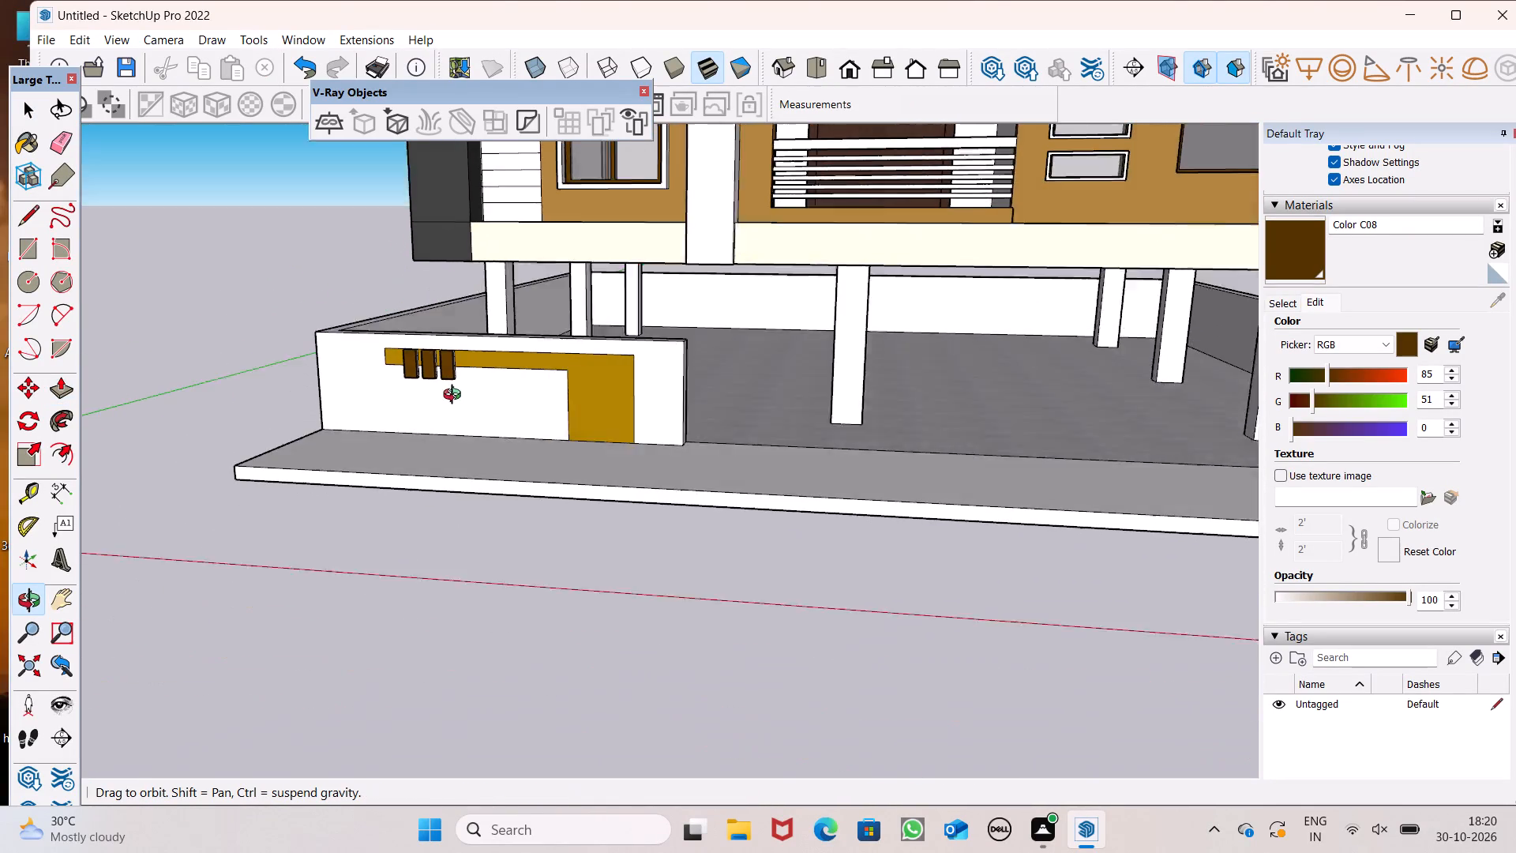
{"action": "middle_click_drag", "start_coordinate": [456, 396], "coordinate": [375, 405]}
{"action": "scroll", "coordinate": [410, 469], "scroll_direction": "down", "scroll_amount": 3}
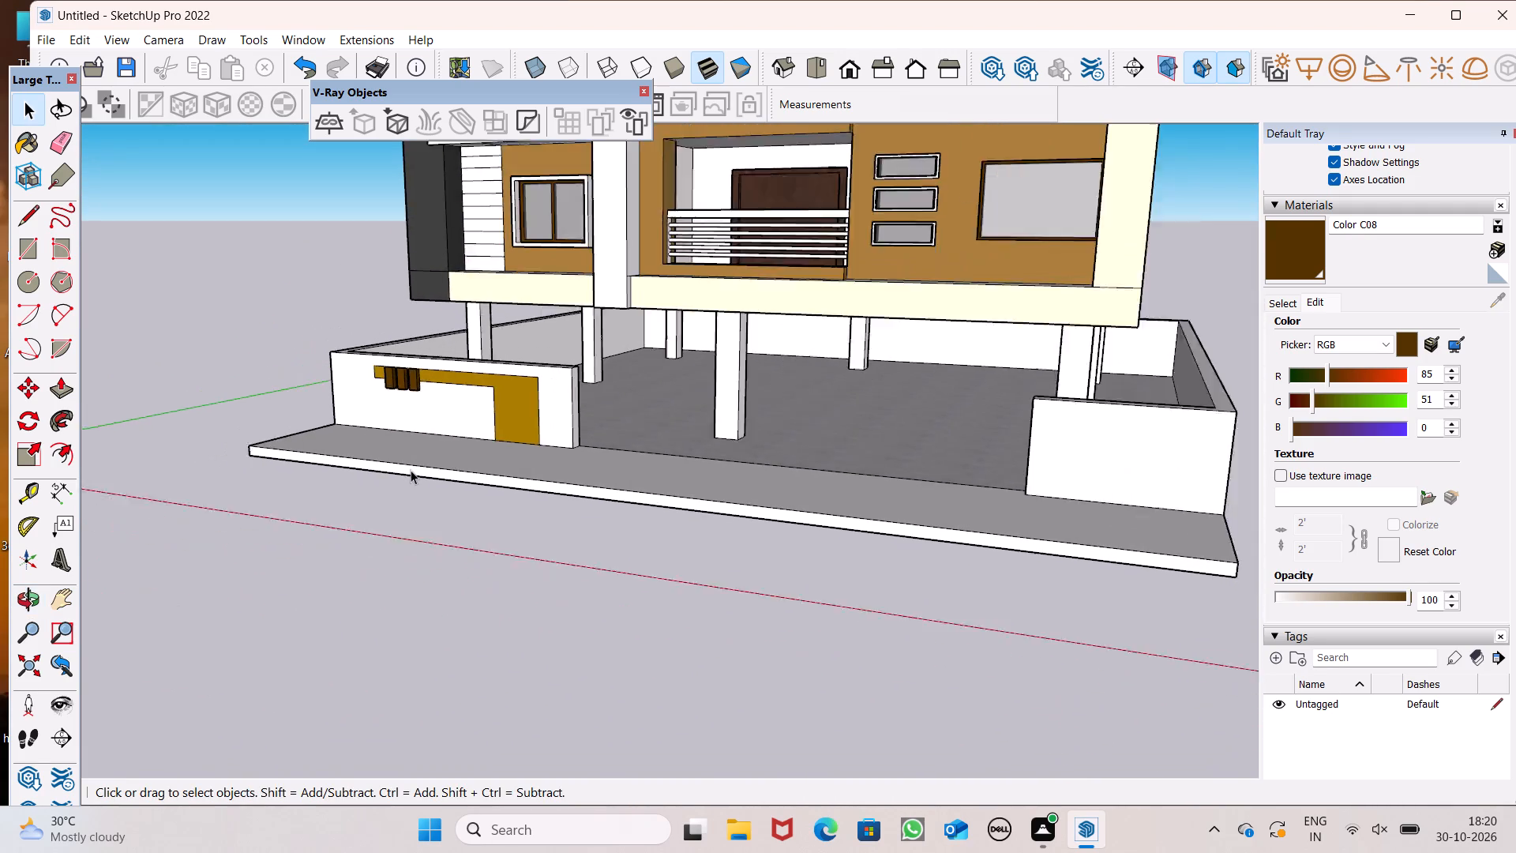
{"action": "scroll", "coordinate": [411, 470], "scroll_direction": "down", "scroll_amount": 1}
{"action": "middle_click_drag", "start_coordinate": [466, 463], "coordinate": [546, 443]}
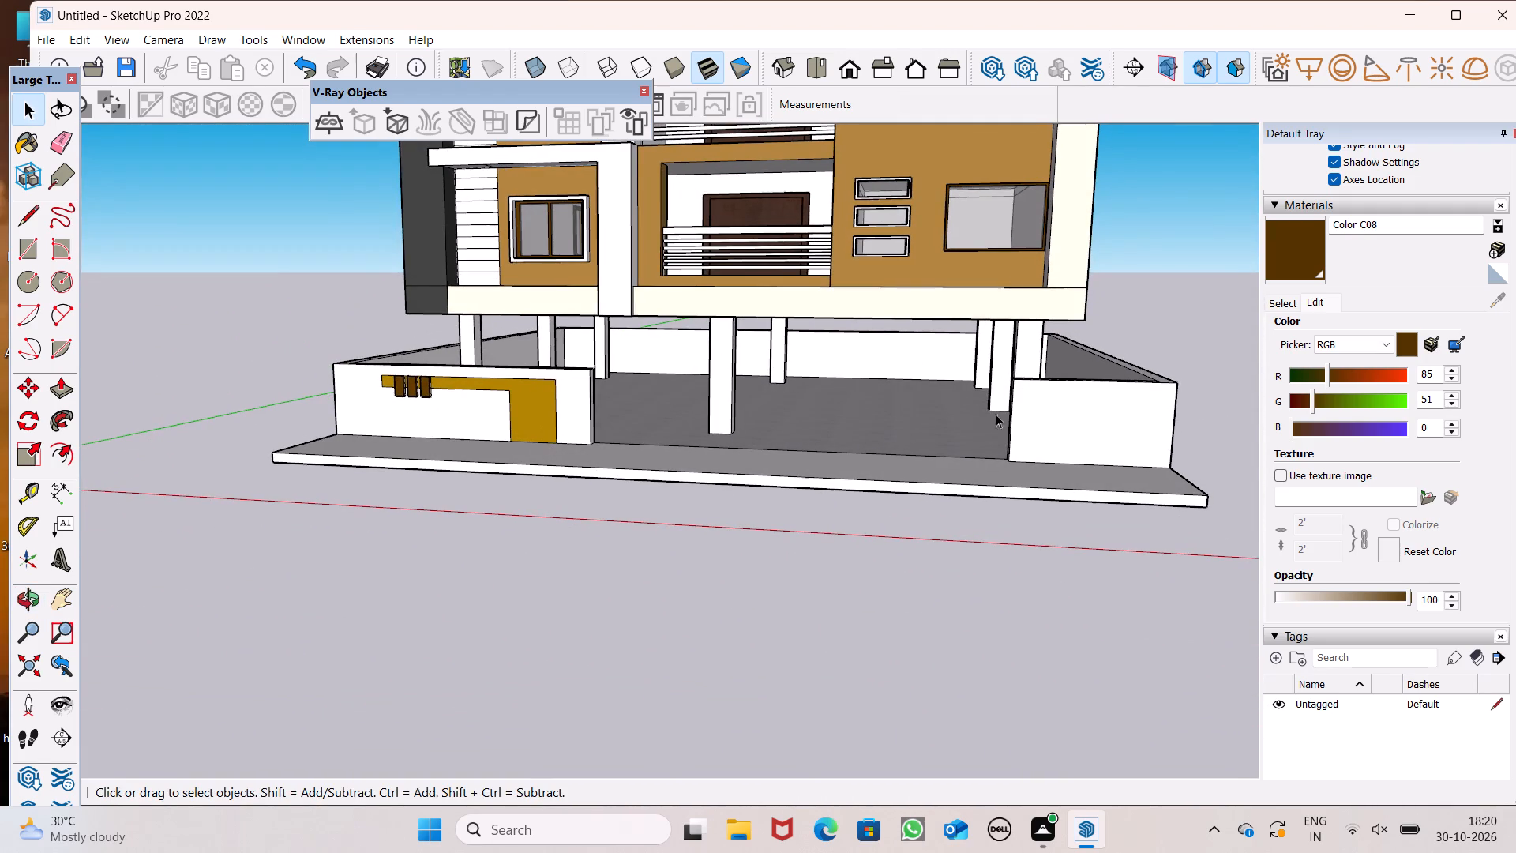
Paint the front and side faces of the front corner column by the undecorated boundary wall with cream Color D01.
{"action": "left_click", "coordinate": [1283, 299]}
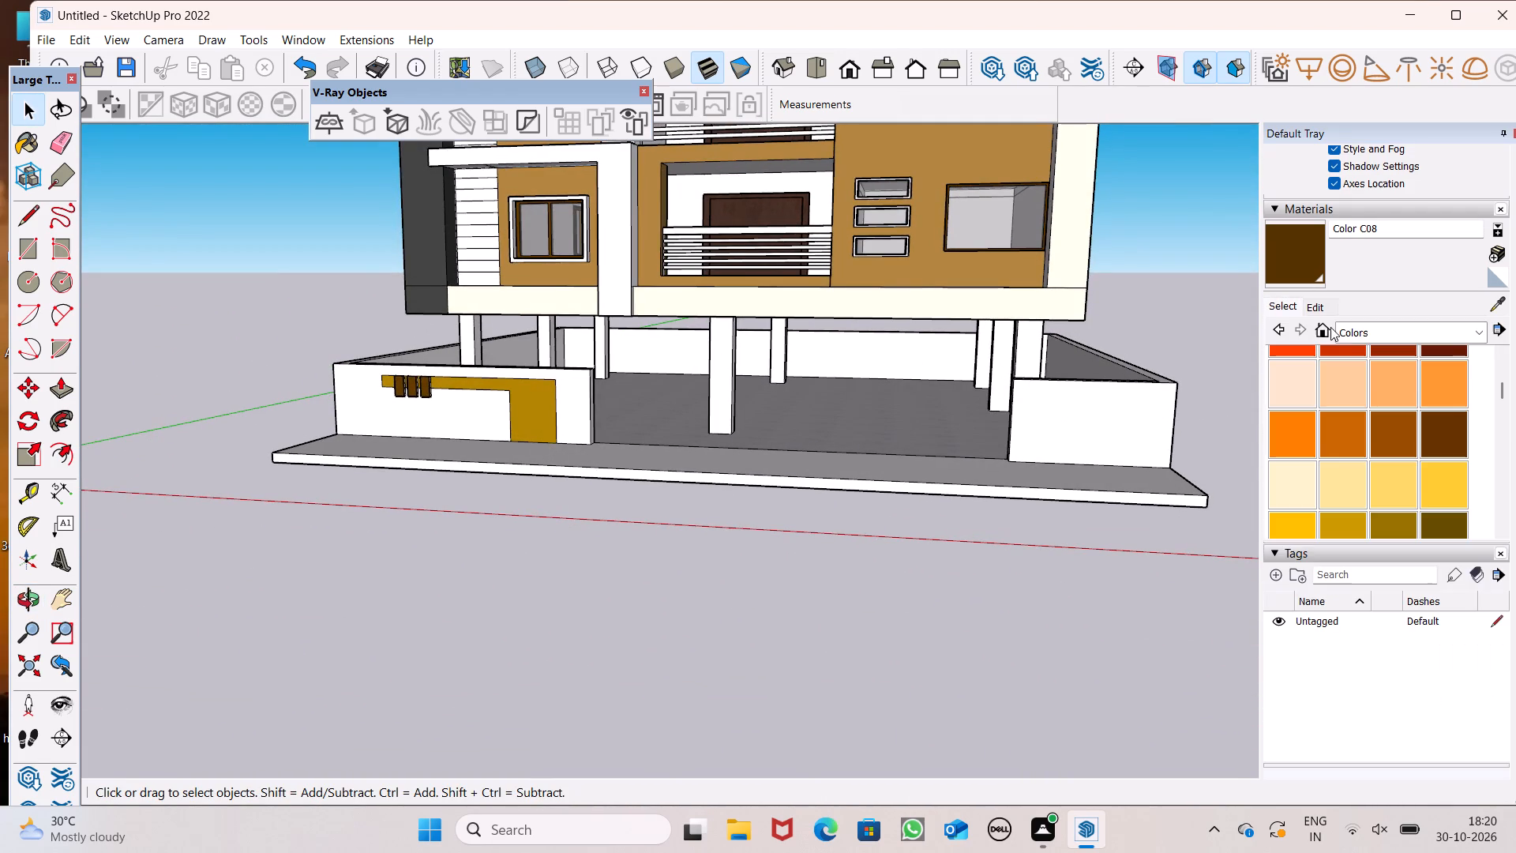
{"action": "left_click", "coordinate": [1301, 472]}
{"action": "scroll", "coordinate": [1035, 370], "scroll_direction": "up", "scroll_amount": 3}
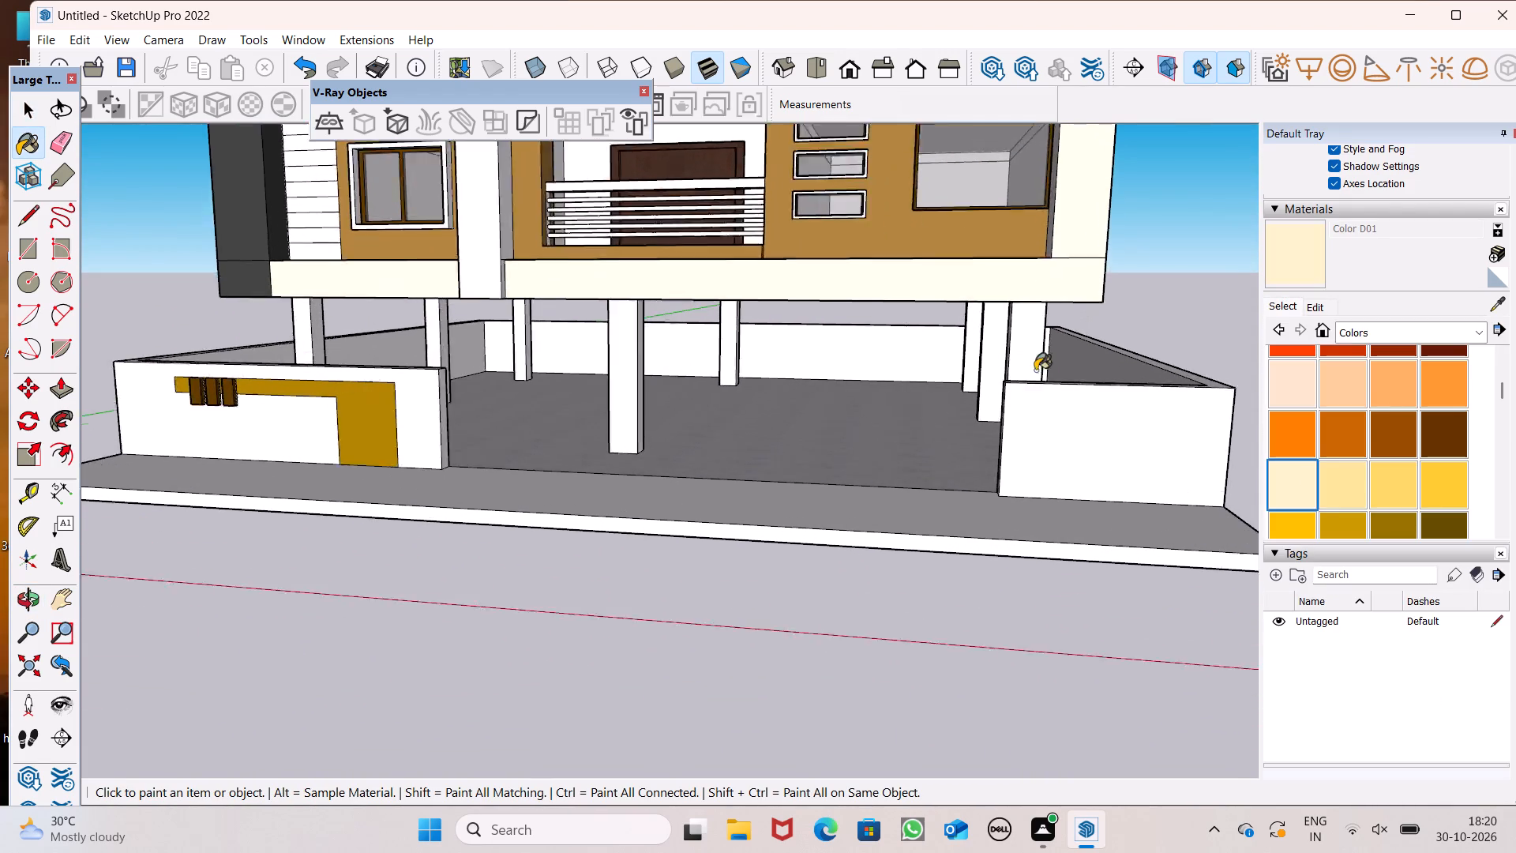
{"action": "scroll", "coordinate": [1035, 370], "scroll_direction": "up", "scroll_amount": 3}
{"action": "left_click", "coordinate": [1023, 314]}
{"action": "scroll", "coordinate": [927, 403], "scroll_direction": "up", "scroll_amount": 1}
{"action": "middle_click_drag", "start_coordinate": [927, 403], "coordinate": [1235, 435]}
{"action": "scroll", "coordinate": [1233, 411], "scroll_direction": "up", "scroll_amount": 2}
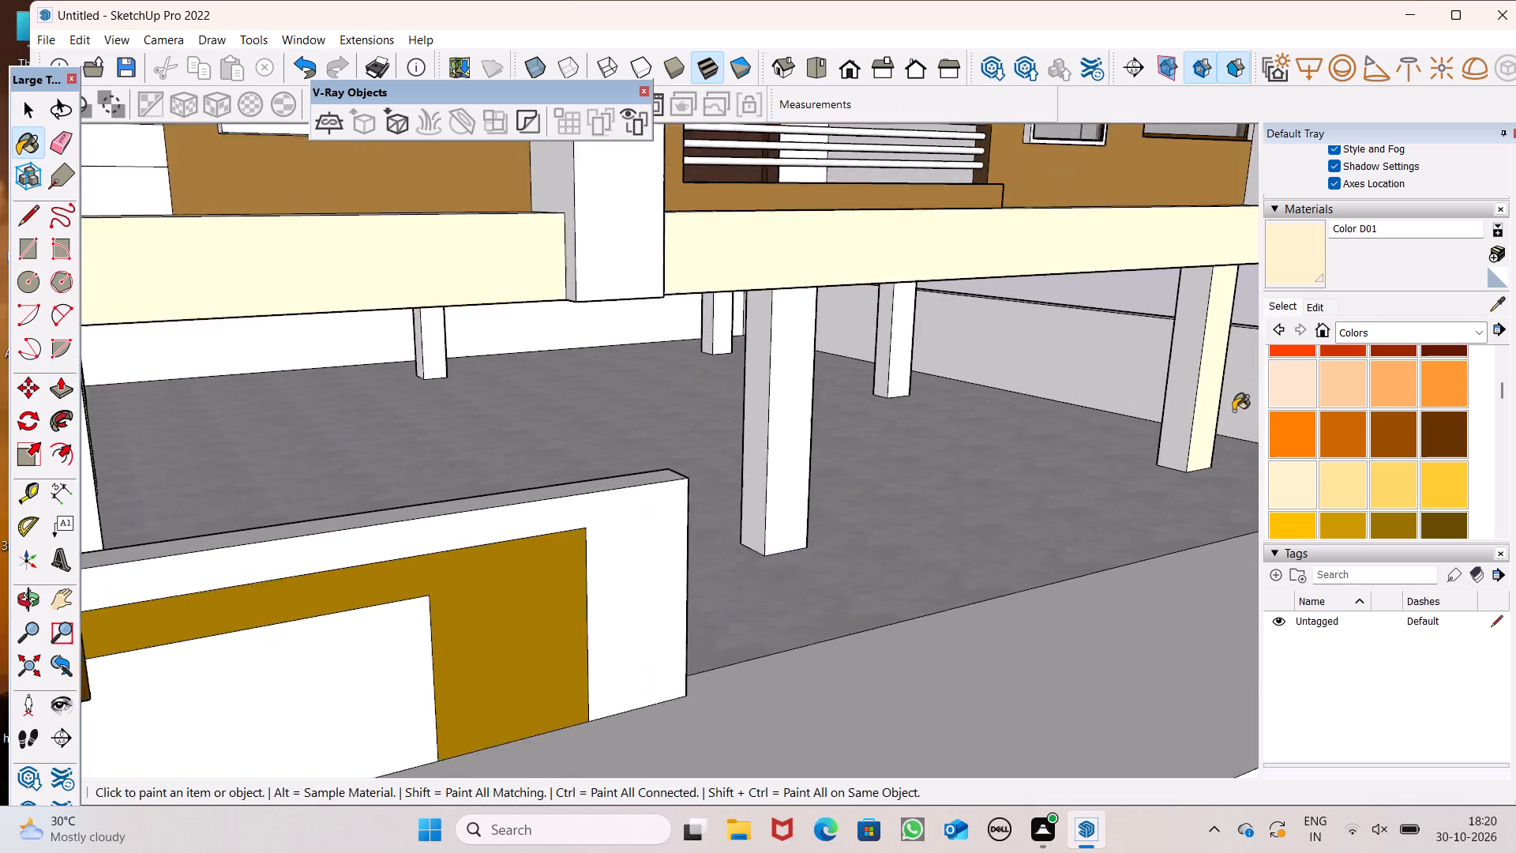
{"action": "scroll", "coordinate": [1233, 411], "scroll_direction": "up", "scroll_amount": 2}
{"action": "left_click", "coordinate": [1173, 369]}
{"action": "middle_click_drag", "start_coordinate": [1188, 392], "coordinate": [558, 419]}
{"action": "scroll", "coordinate": [553, 418], "scroll_direction": "up", "scroll_amount": 1}
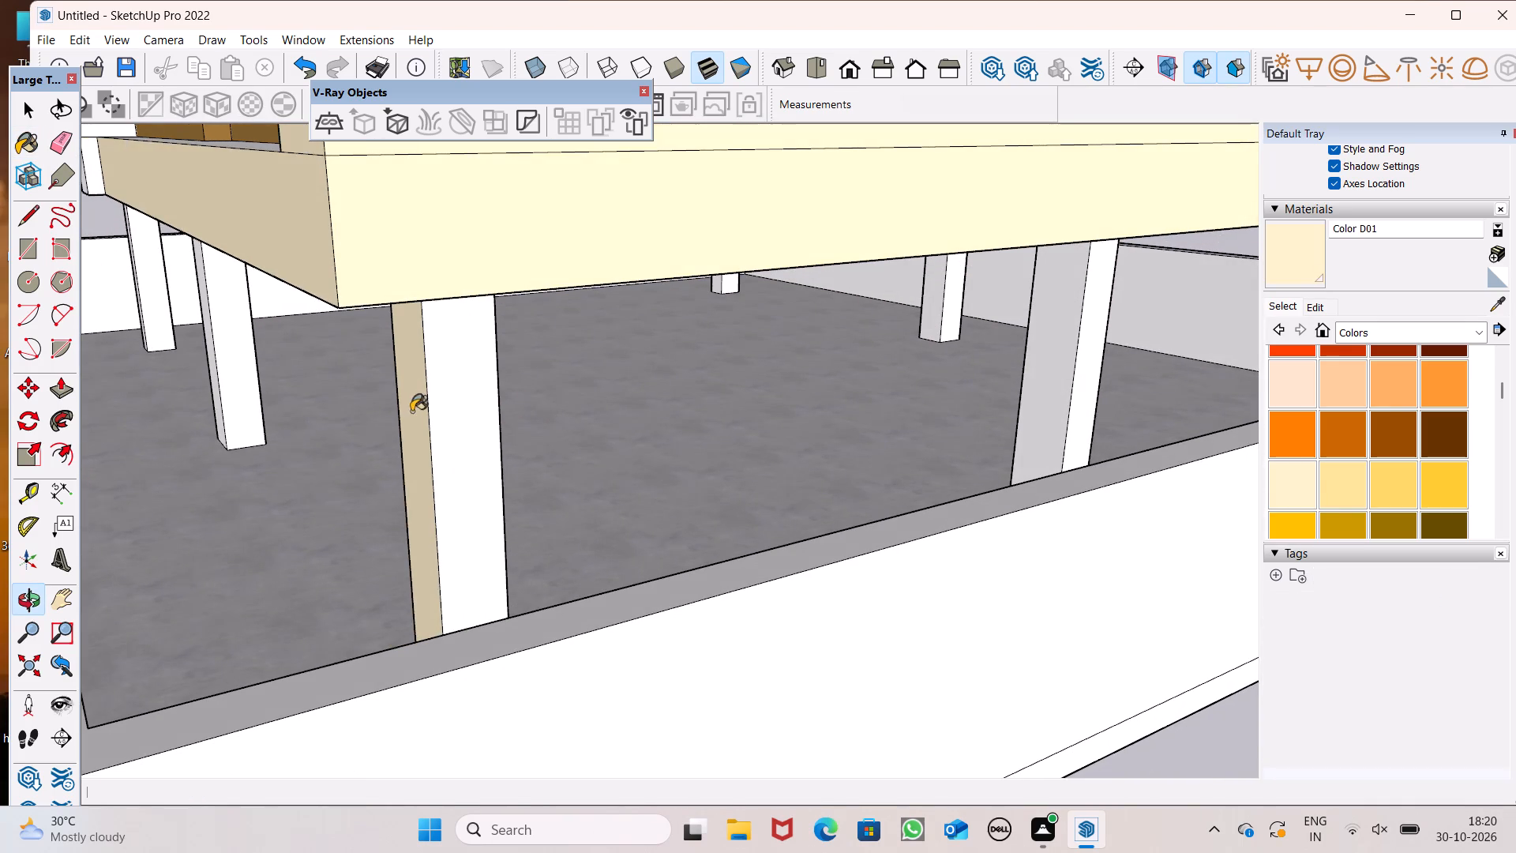
{"action": "left_click", "coordinate": [410, 410]}
Paint the exposed faces of the middle column along the undecorated side wall with Color D01.
{"action": "left_click", "coordinate": [1124, 361]}
{"action": "middle_click_drag", "start_coordinate": [1079, 399], "coordinate": [782, 440]}
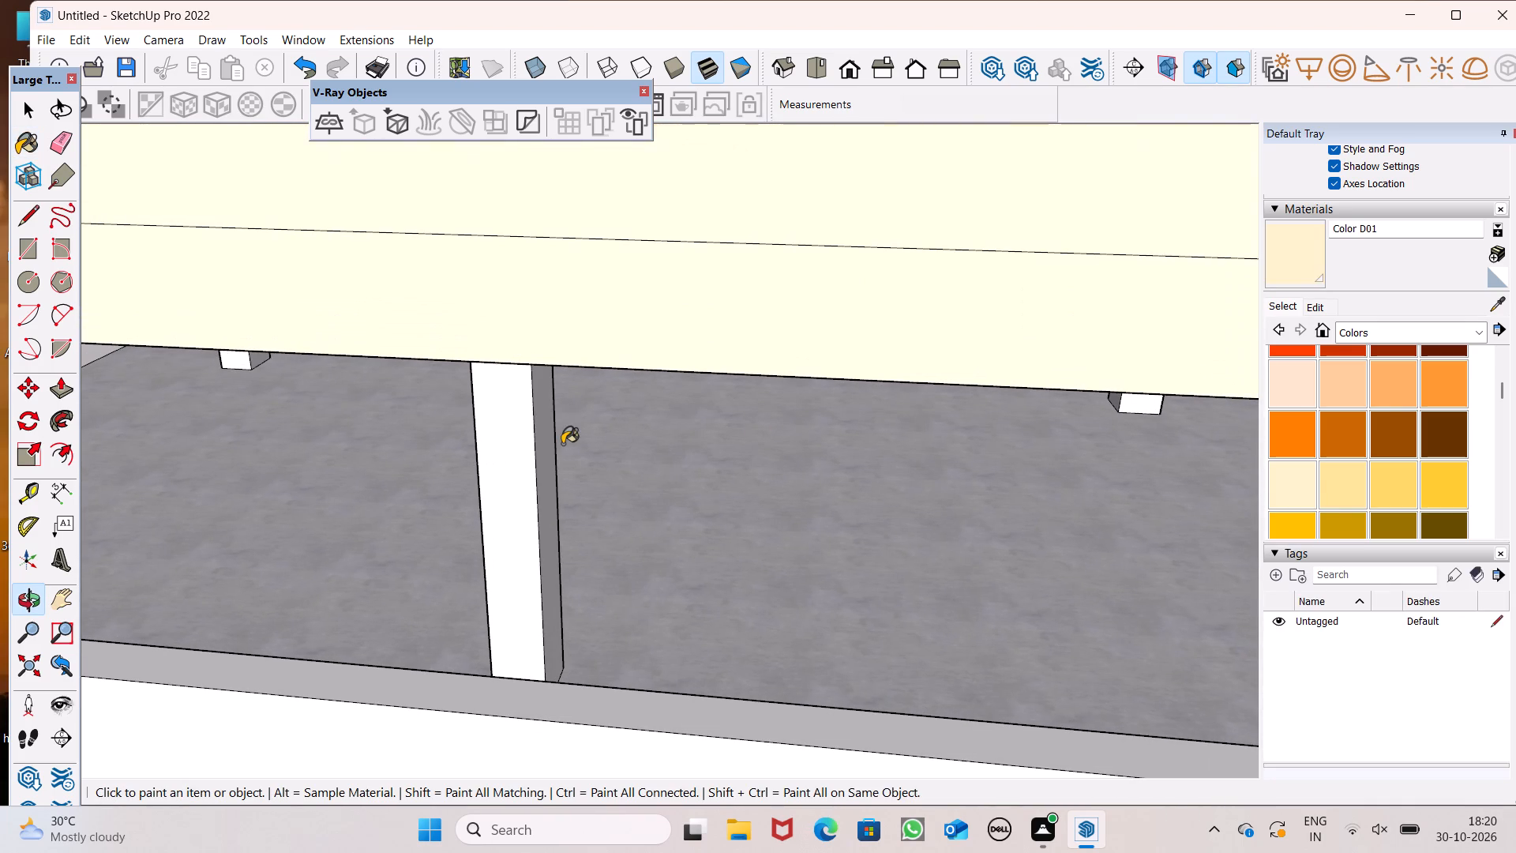
{"action": "left_click", "coordinate": [506, 443]}
{"action": "left_click", "coordinate": [549, 442]}
Paint the front middle column's front face and its side facing the decorated wall with Color D01.
{"action": "scroll", "coordinate": [623, 469], "scroll_direction": "up", "scroll_amount": 1}
{"action": "middle_click_drag", "start_coordinate": [618, 460], "coordinate": [494, 410]}
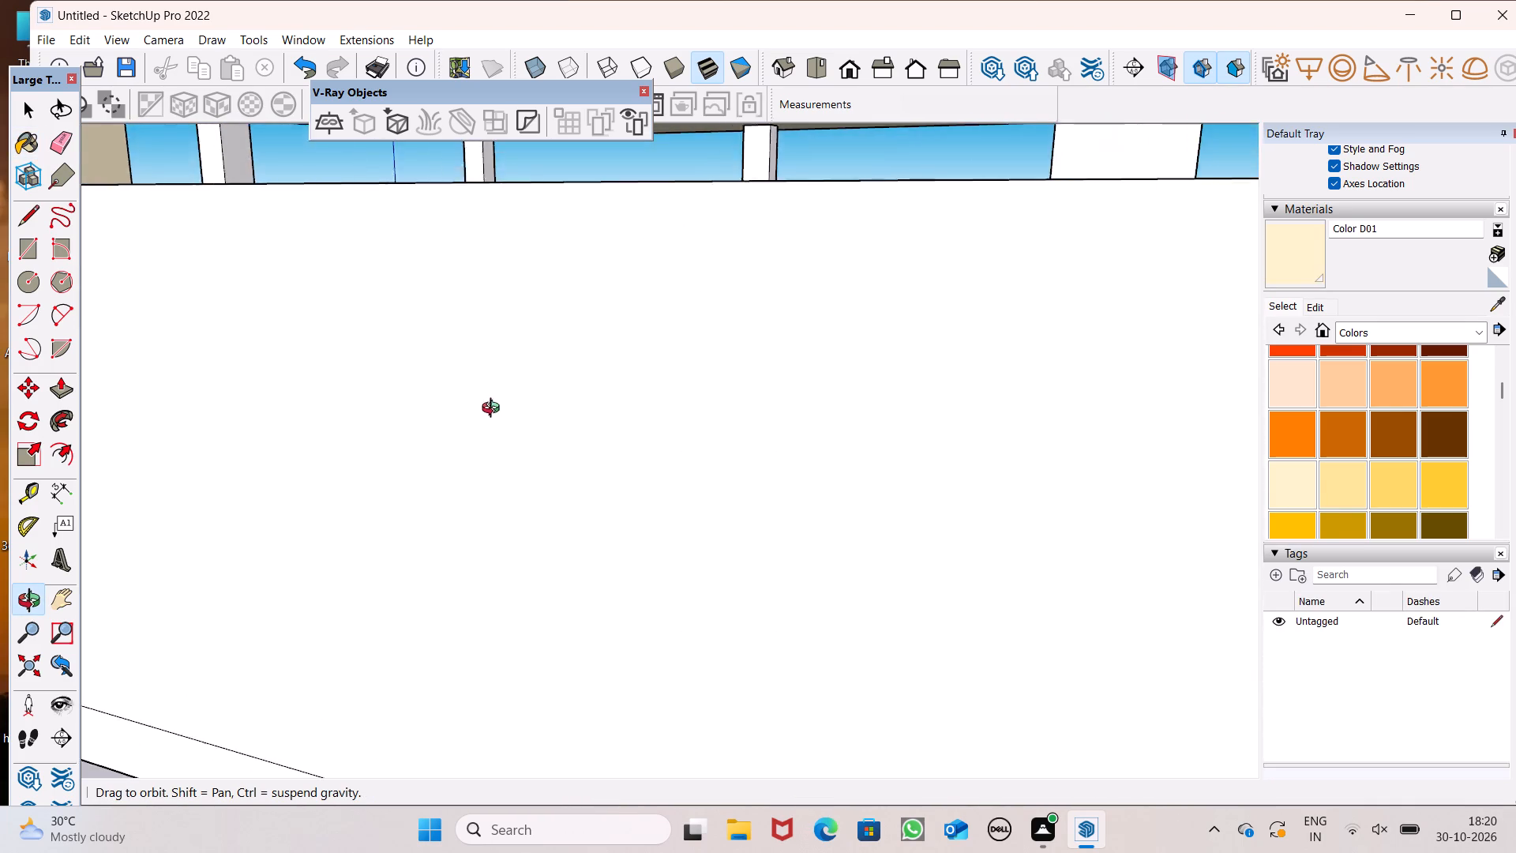
{"action": "middle_click_drag", "start_coordinate": [494, 410], "coordinate": [558, 419]}
{"action": "scroll", "coordinate": [573, 386], "scroll_direction": "down", "scroll_amount": 9}
{"action": "scroll", "coordinate": [648, 386], "scroll_direction": "up", "scroll_amount": 5}
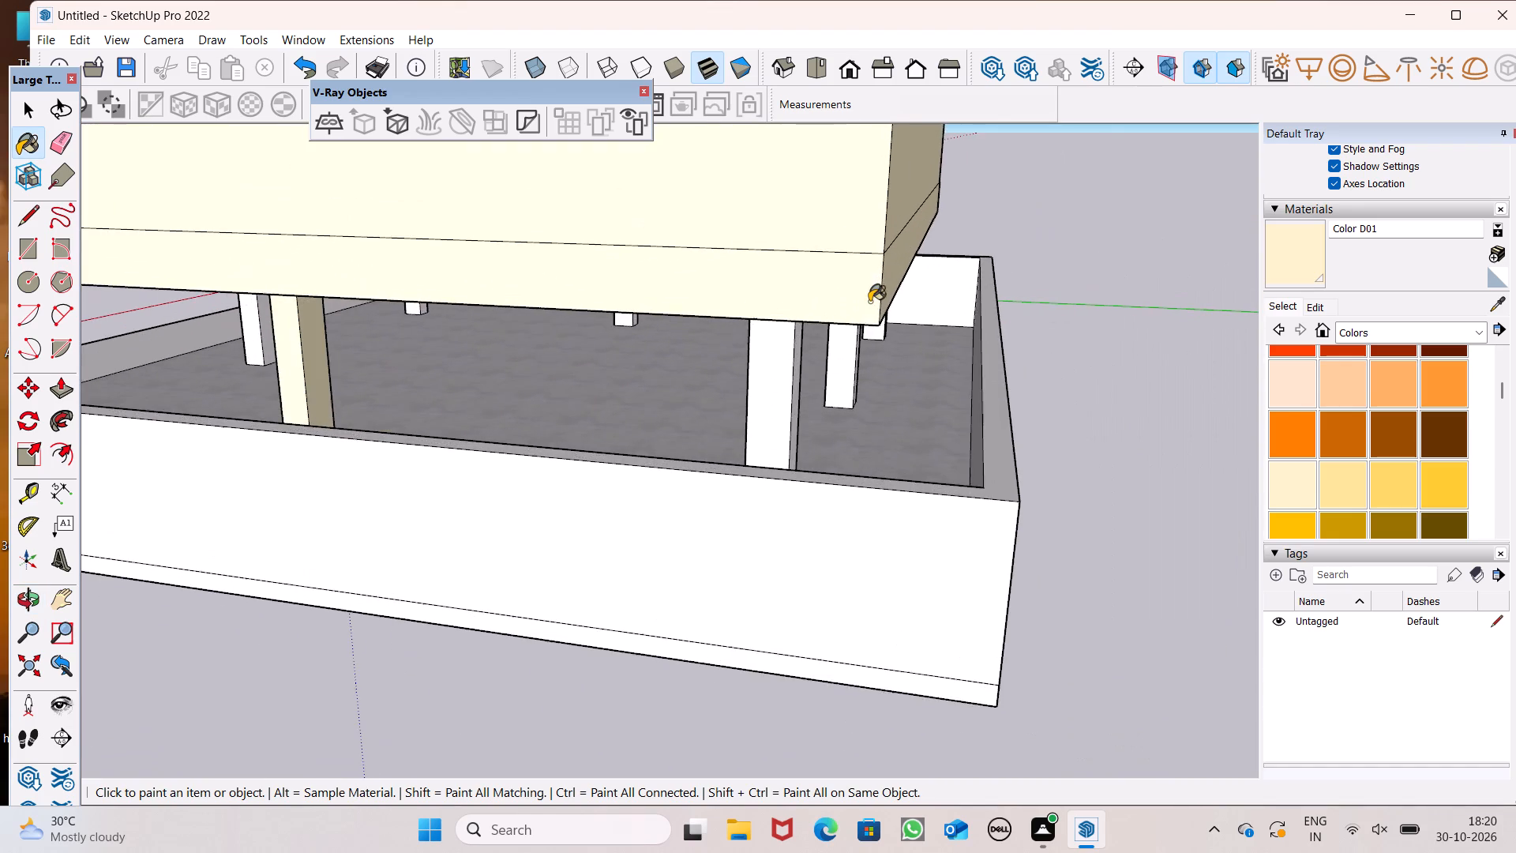
{"action": "scroll", "coordinate": [728, 411], "scroll_direction": "up", "scroll_amount": 1}
{"action": "middle_click_drag", "start_coordinate": [728, 411], "coordinate": [1022, 429]}
{"action": "scroll", "coordinate": [931, 419], "scroll_direction": "down", "scroll_amount": 3}
{"action": "scroll", "coordinate": [599, 440], "scroll_direction": "down", "scroll_amount": 3}
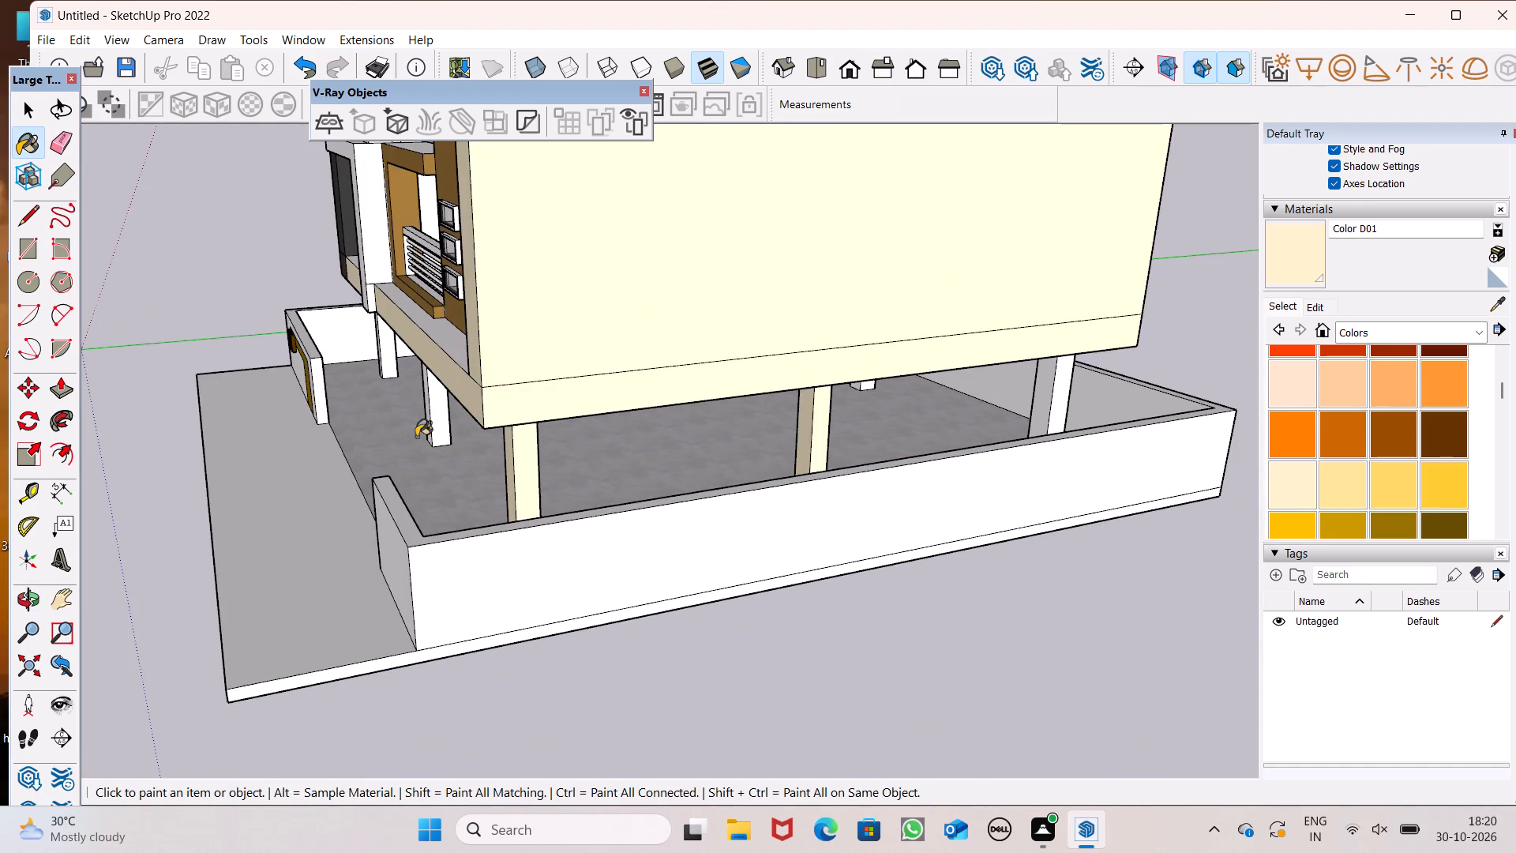
{"action": "middle_click_drag", "start_coordinate": [415, 436], "coordinate": [533, 408]}
{"action": "scroll", "coordinate": [417, 404], "scroll_direction": "up", "scroll_amount": 6}
{"action": "scroll", "coordinate": [468, 408], "scroll_direction": "down", "scroll_amount": 3}
{"action": "middle_click_drag", "start_coordinate": [469, 421], "coordinate": [580, 440]}
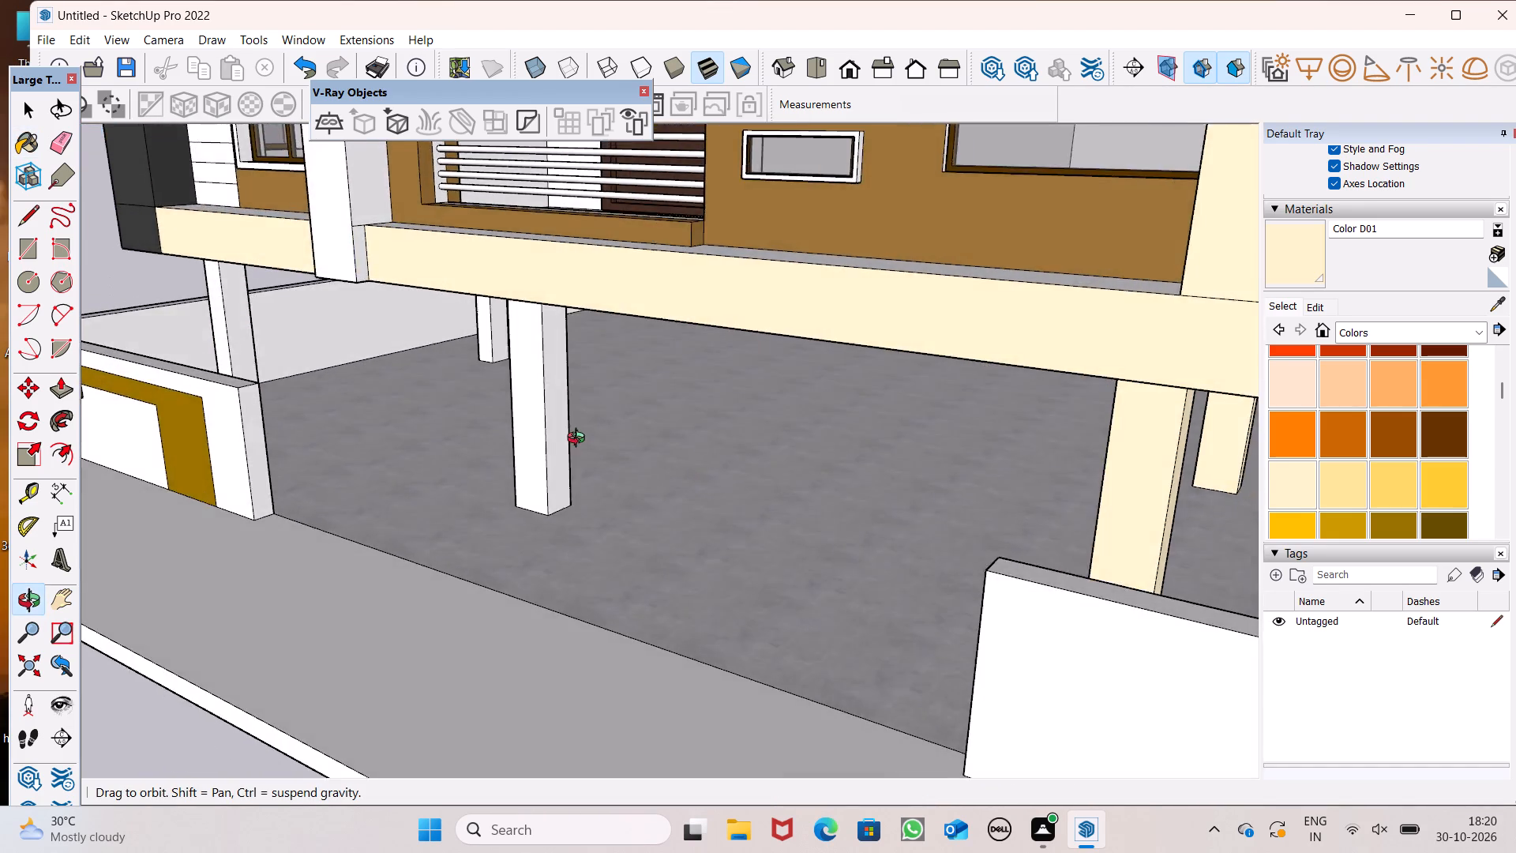
{"action": "middle_click_drag", "start_coordinate": [580, 440], "coordinate": [880, 354]}
{"action": "scroll", "coordinate": [726, 303], "scroll_direction": "up", "scroll_amount": 5}
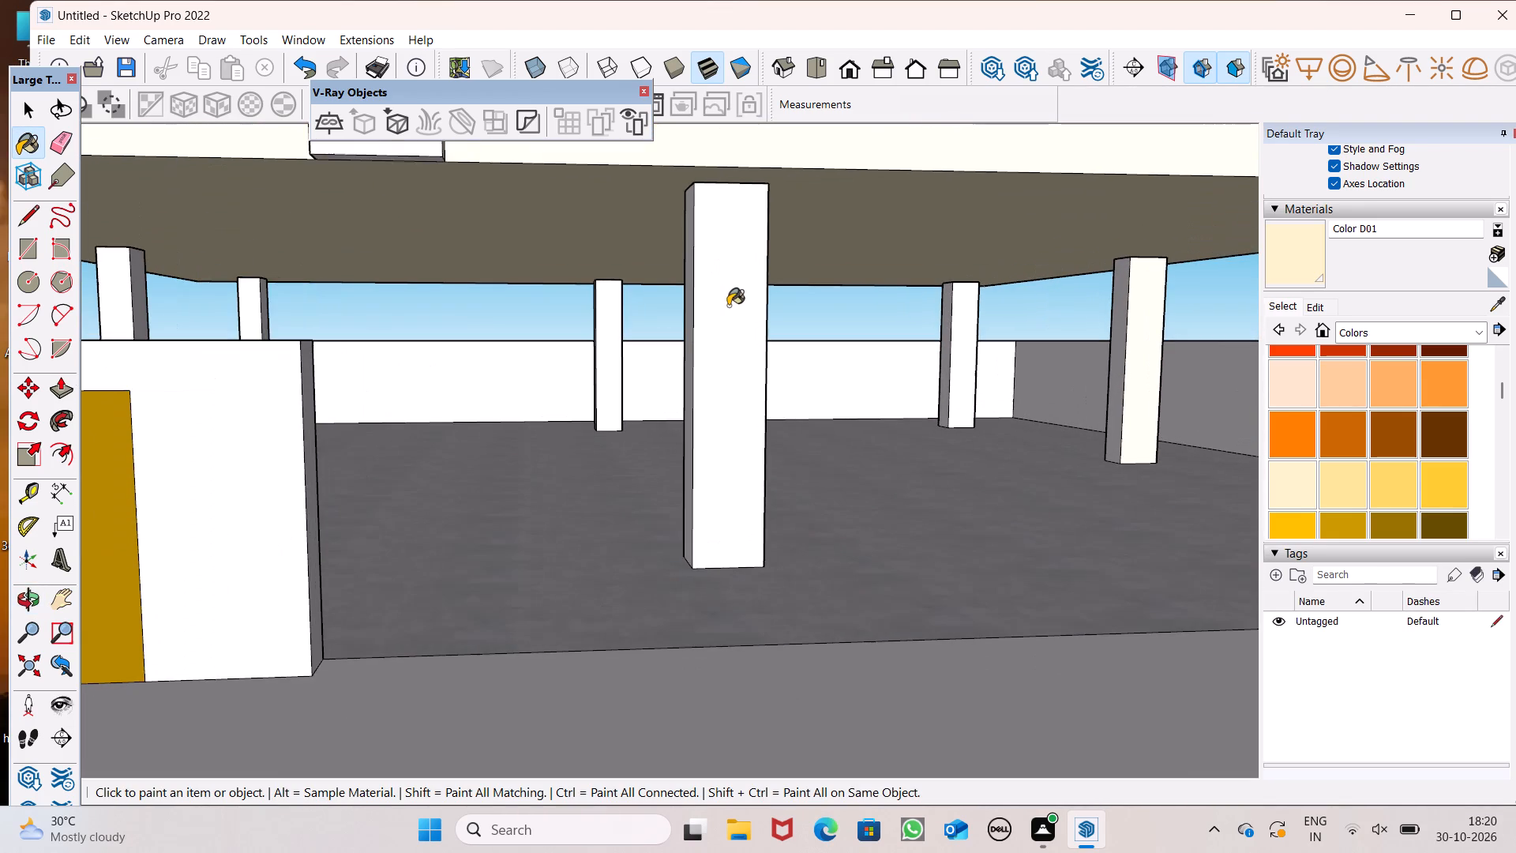
{"action": "left_click", "coordinate": [728, 306]}
{"action": "middle_click_drag", "start_coordinate": [733, 323], "coordinate": [813, 390]}
{"action": "scroll", "coordinate": [813, 390], "scroll_direction": "up", "scroll_amount": 4}
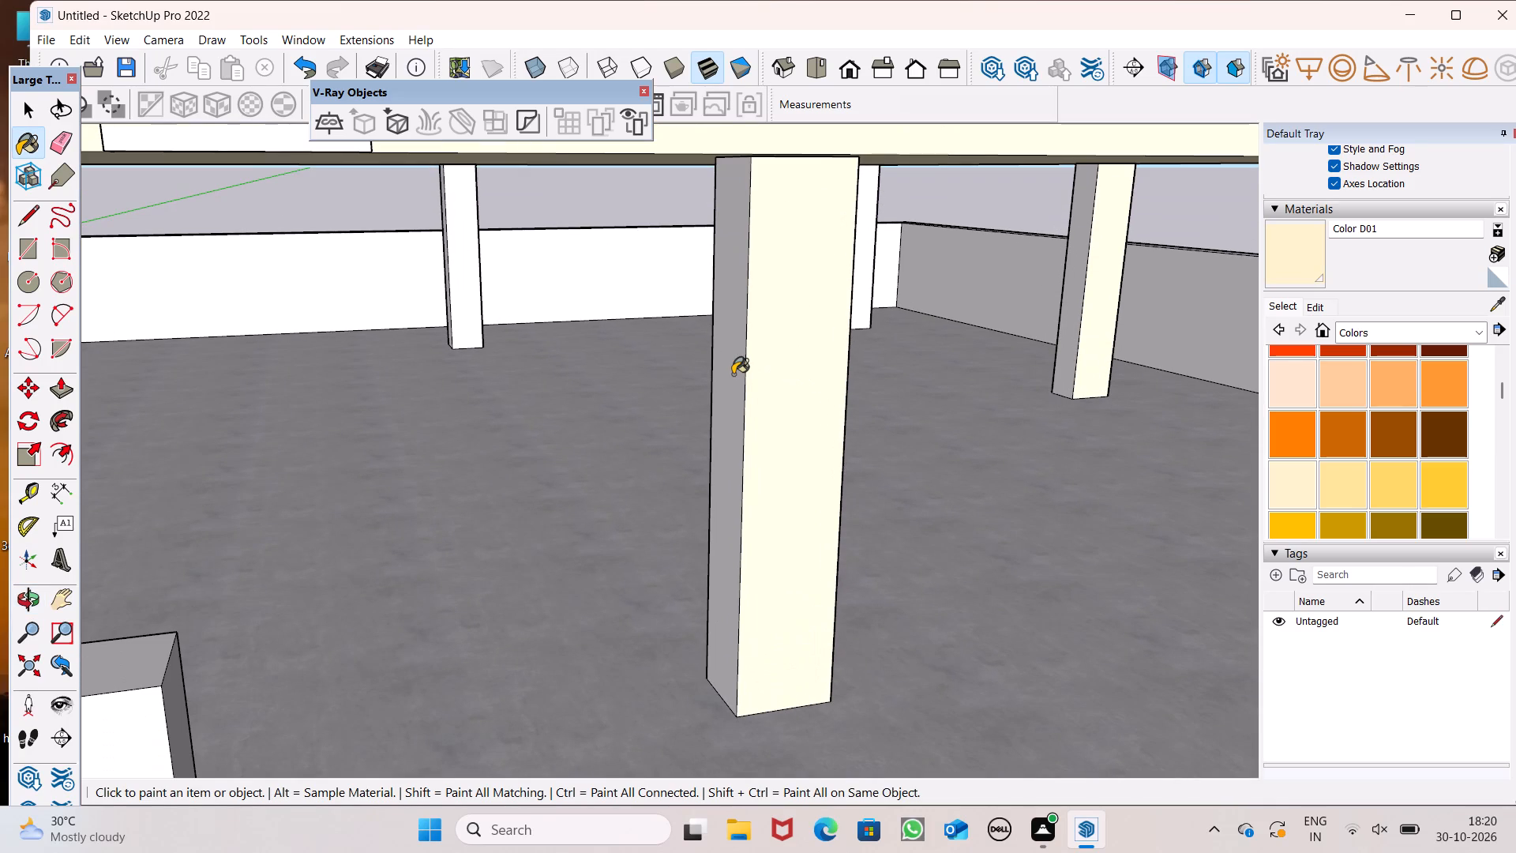
{"action": "left_click", "coordinate": [733, 374]}
Paint the front middle column's other side face, towards the undecorated wall, with Color D01.
{"action": "middle_click_drag", "start_coordinate": [974, 444], "coordinate": [693, 470]}
{"action": "scroll", "coordinate": [974, 445], "scroll_direction": "up", "scroll_amount": 1}
{"action": "scroll", "coordinate": [970, 388], "scroll_direction": "down", "scroll_amount": 6}
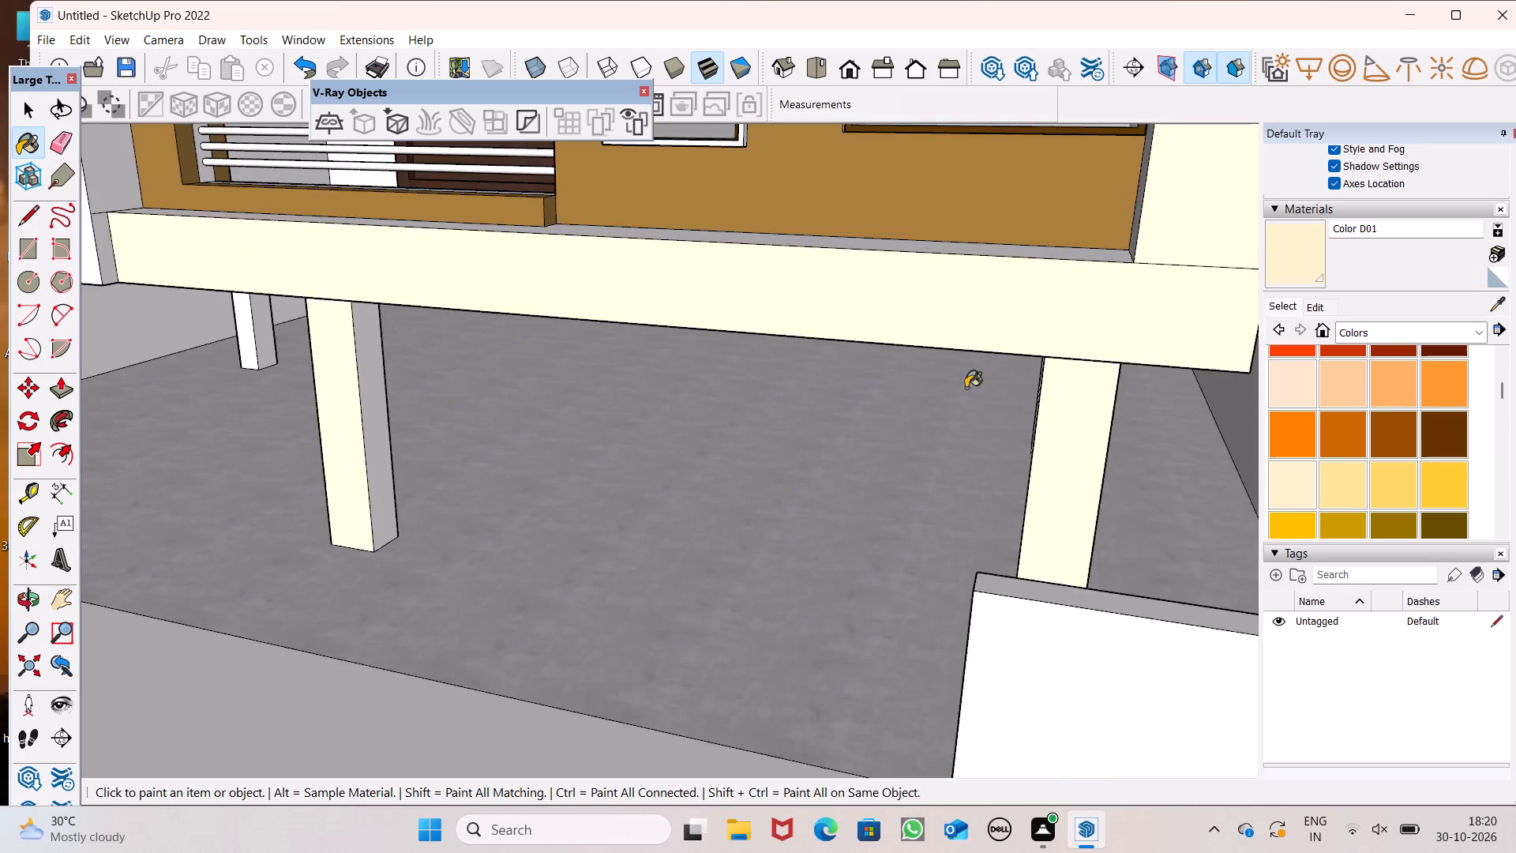
{"action": "scroll", "coordinate": [865, 399], "scroll_direction": "down", "scroll_amount": 3}
{"action": "middle_click_drag", "start_coordinate": [764, 411], "coordinate": [421, 389]}
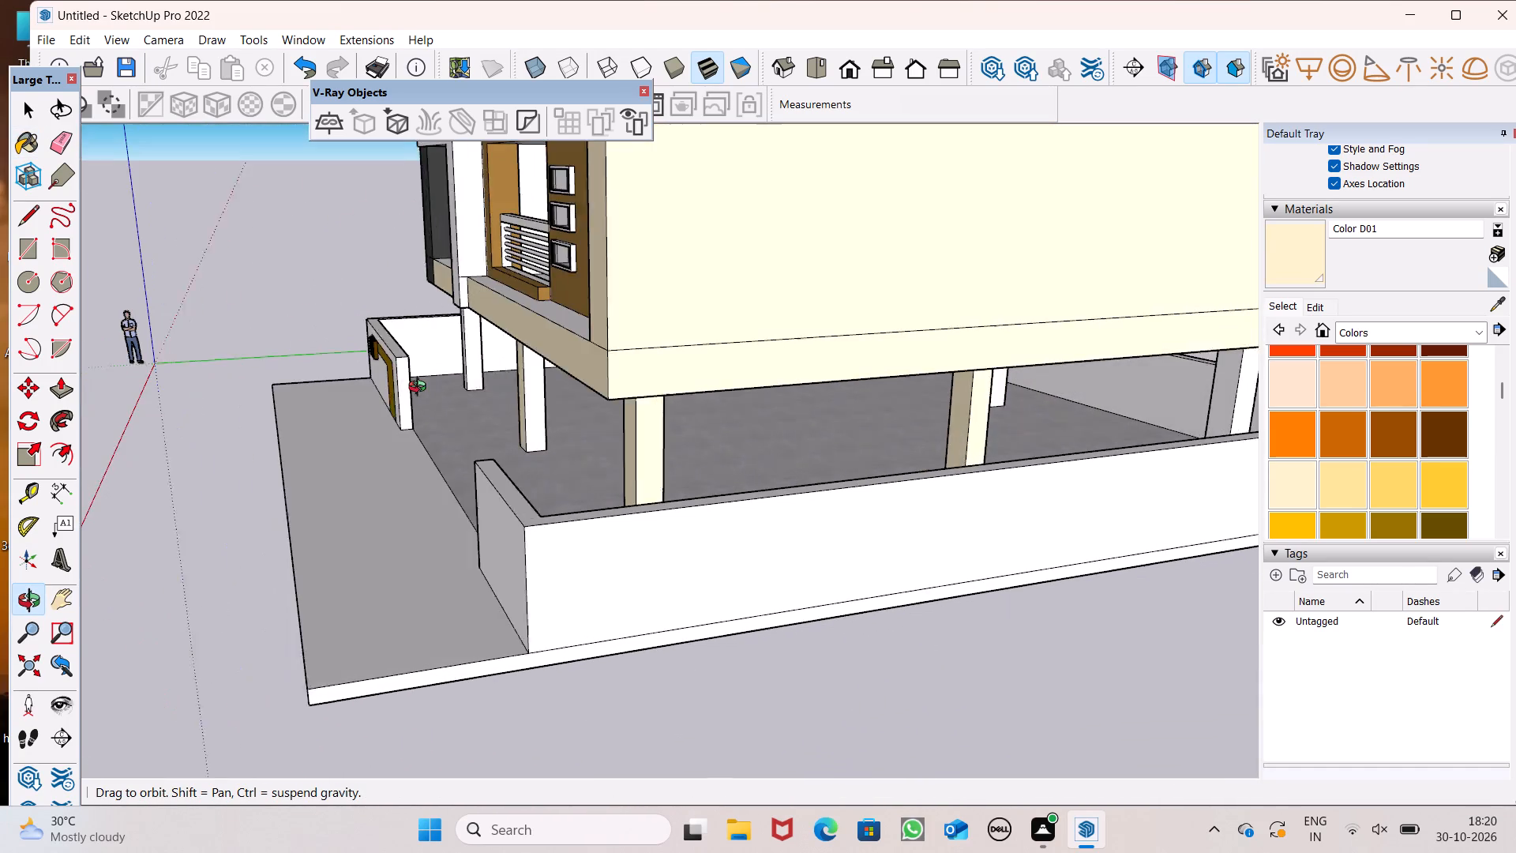
{"action": "middle_click_drag", "start_coordinate": [421, 389], "coordinate": [426, 387]}
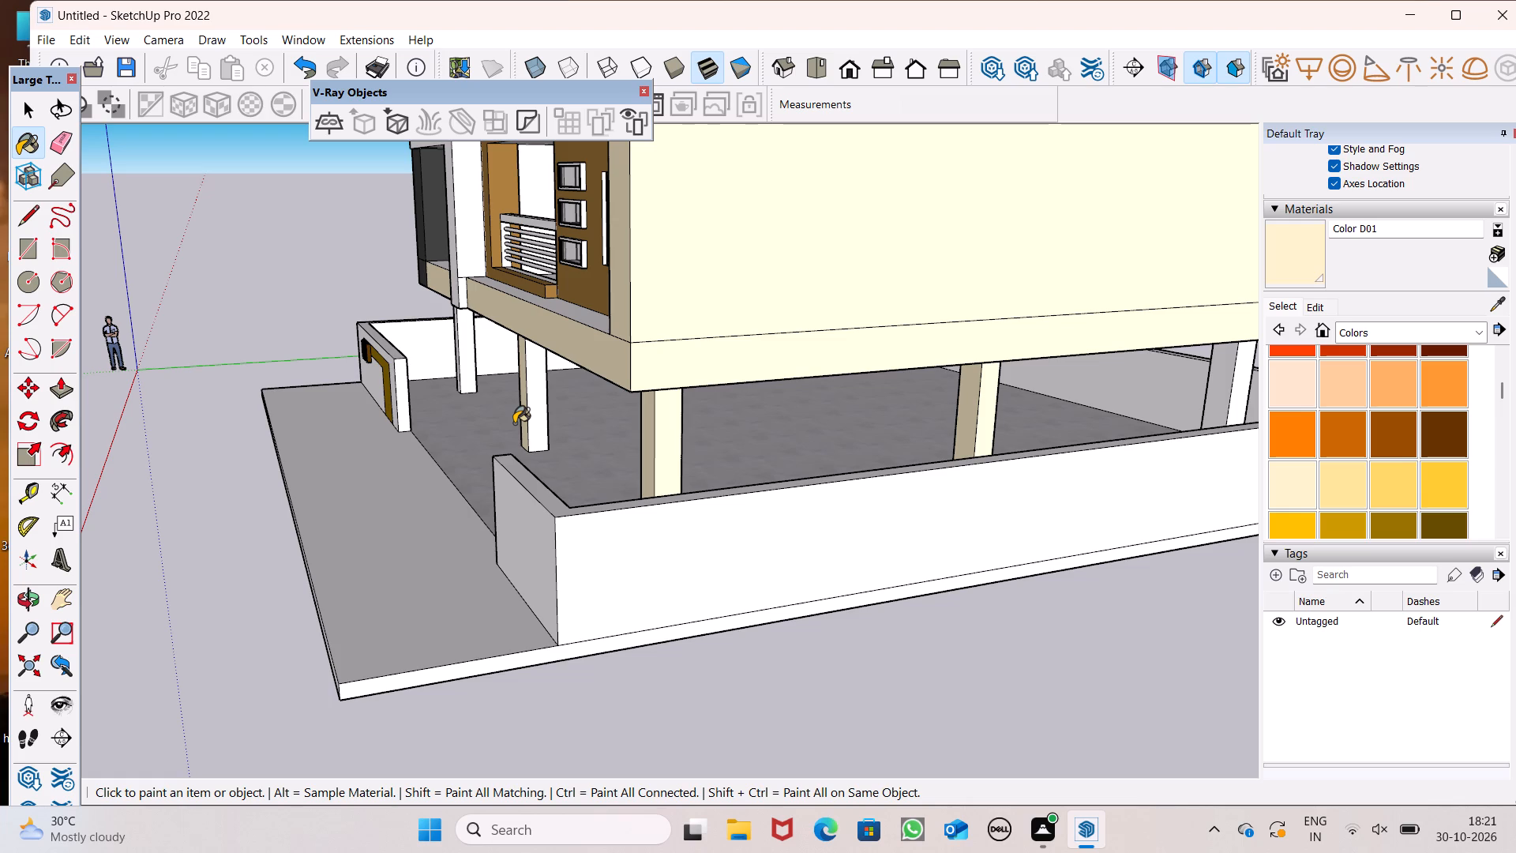
{"action": "scroll", "coordinate": [705, 527], "scroll_direction": "down", "scroll_amount": 1}
{"action": "middle_click_drag", "start_coordinate": [664, 466], "coordinate": [762, 508]}
{"action": "middle_click_drag", "start_coordinate": [762, 508], "coordinate": [677, 375]}
{"action": "scroll", "coordinate": [636, 345], "scroll_direction": "up", "scroll_amount": 7}
{"action": "middle_click_drag", "start_coordinate": [629, 329], "coordinate": [593, 472]}
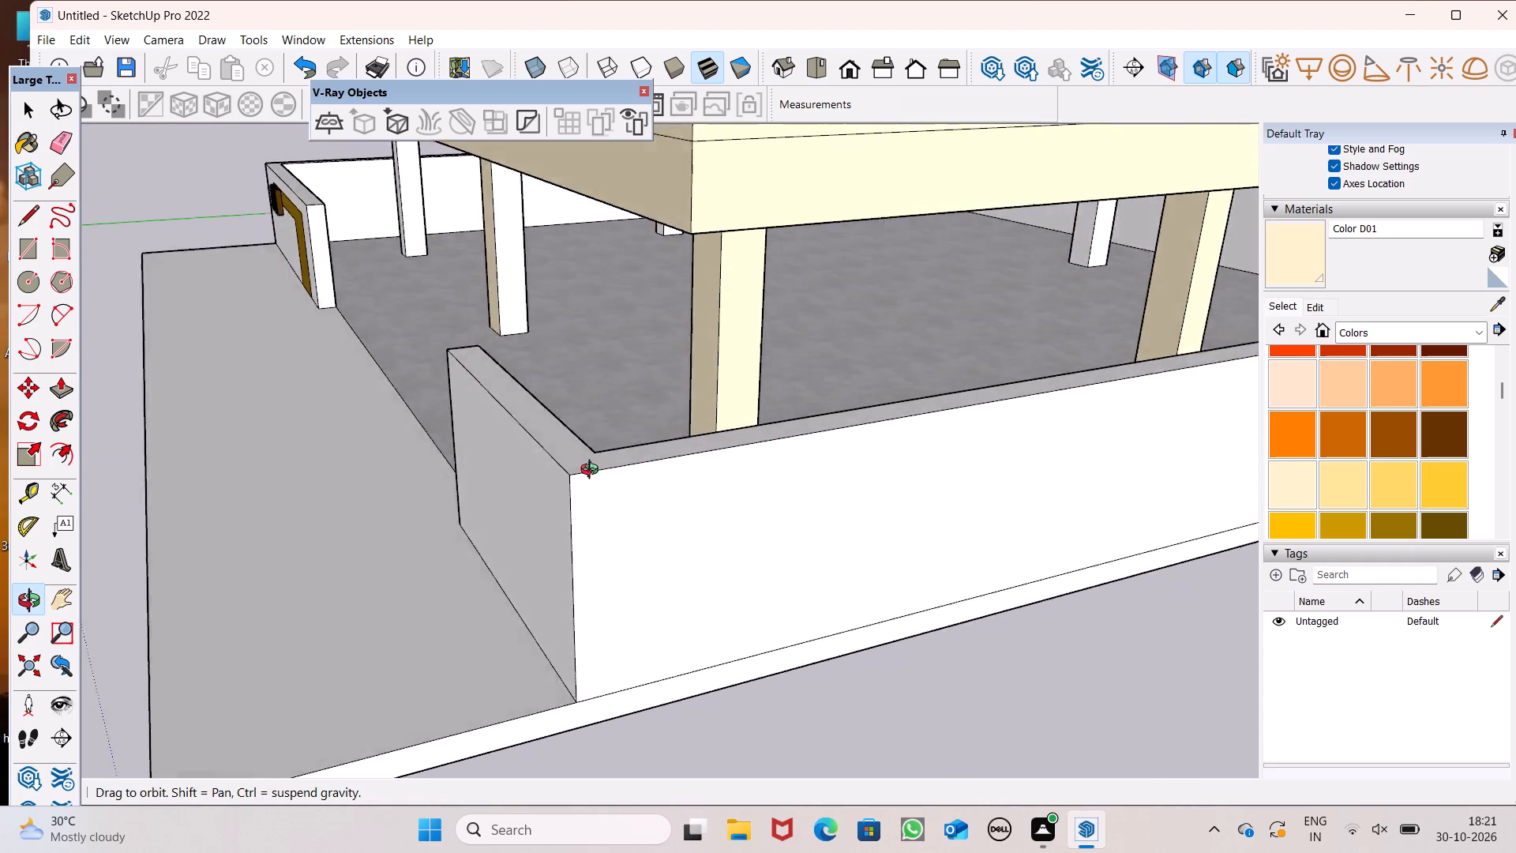
{"action": "middle_click_drag", "start_coordinate": [593, 472], "coordinate": [542, 476]}
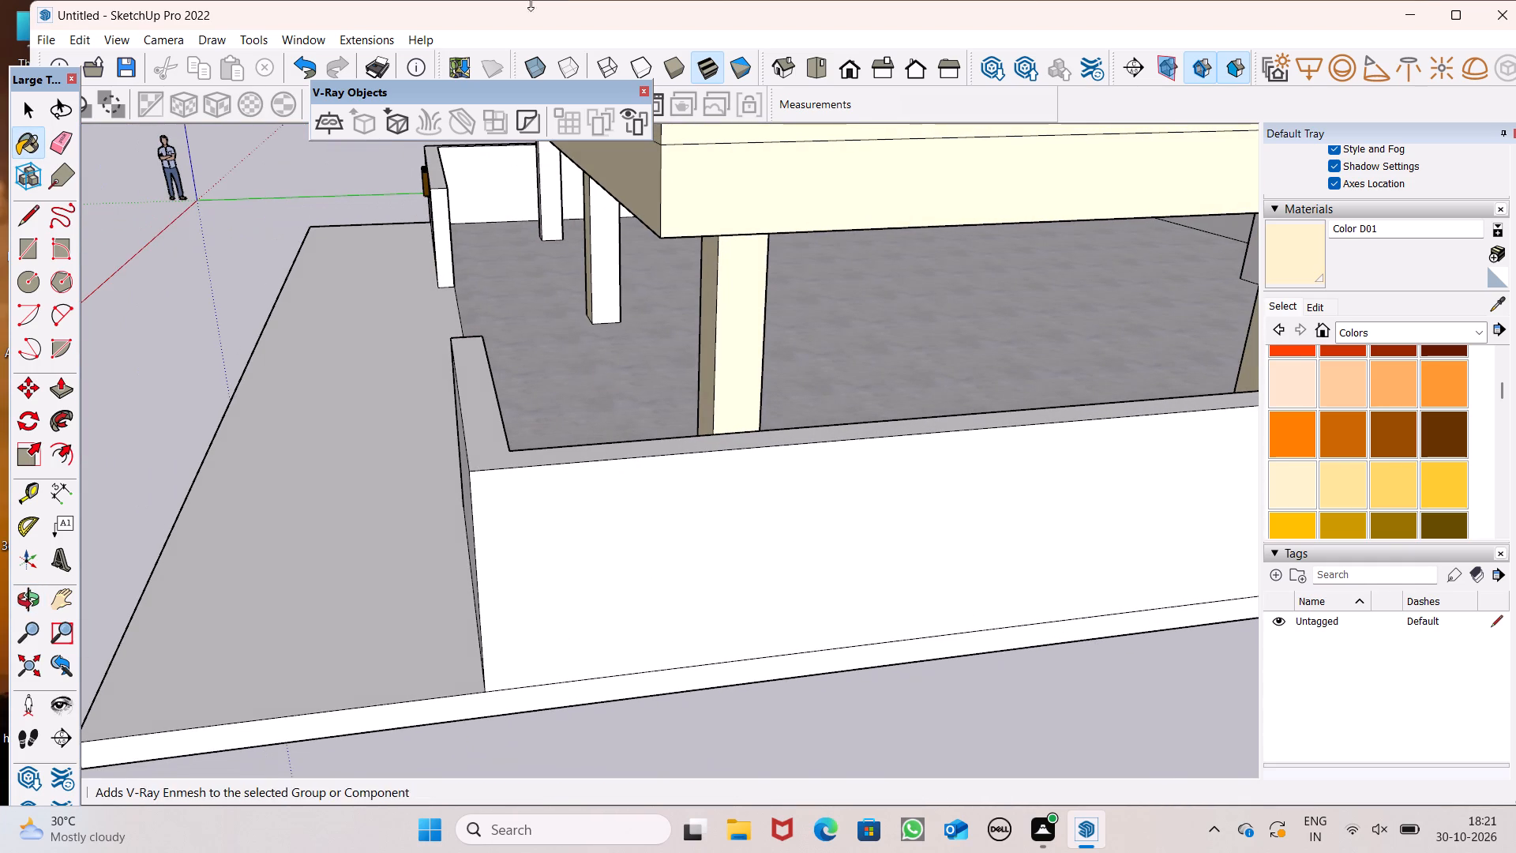
{"action": "scroll", "coordinate": [576, 295], "scroll_direction": "up", "scroll_amount": 6}
{"action": "left_click", "coordinate": [620, 280]}
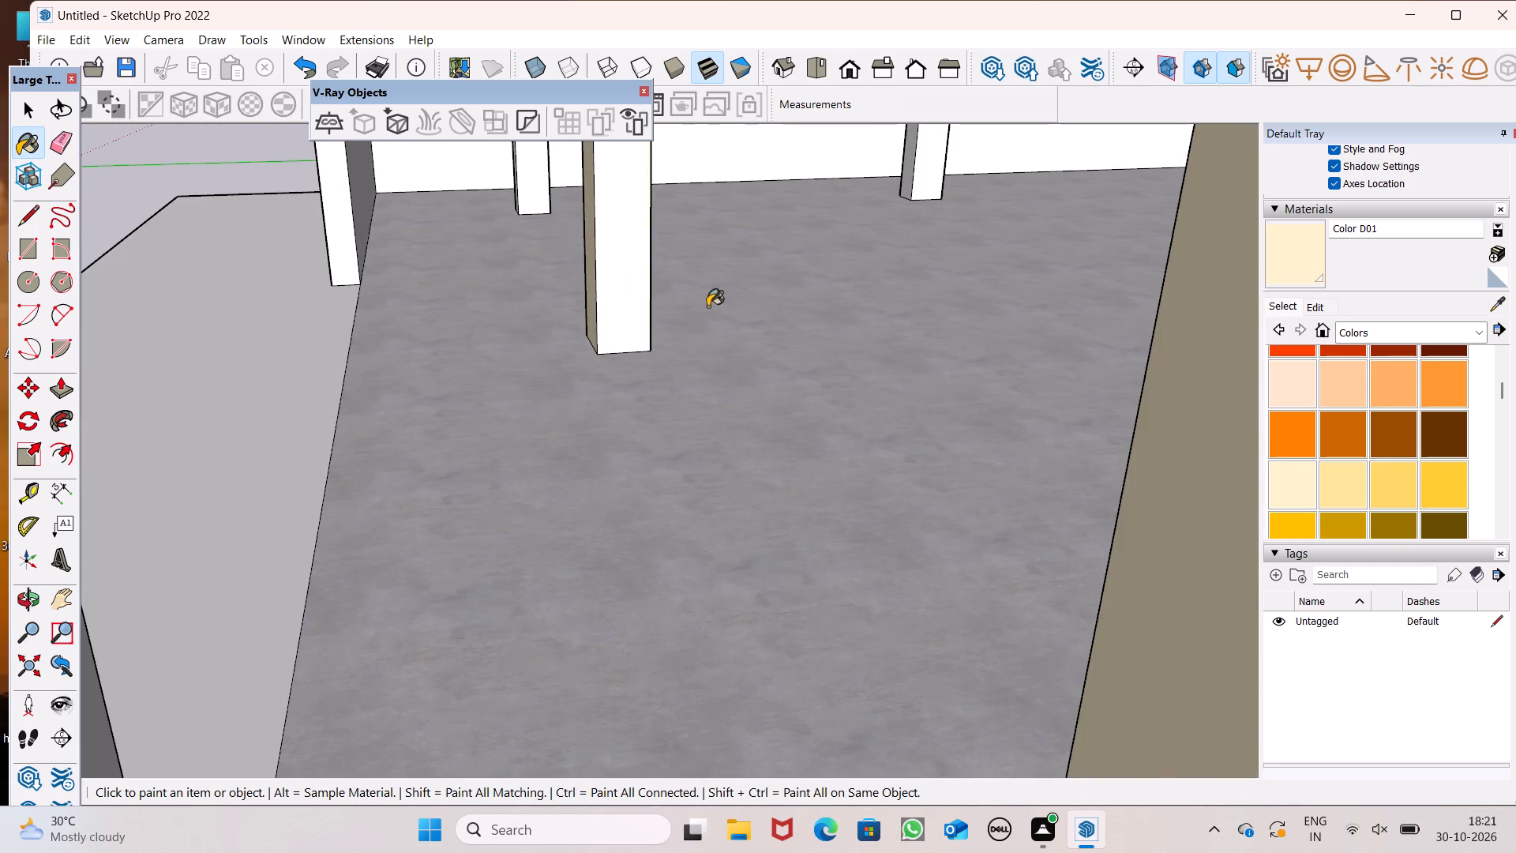
{"action": "middle_click_drag", "start_coordinate": [707, 306], "coordinate": [323, 310]}
{"action": "scroll", "coordinate": [323, 310], "scroll_direction": "up", "scroll_amount": 1}
{"action": "left_click", "coordinate": [351, 235]}
Paint the front face and inner side face of the column behind the decorated wall with Color D01.
{"action": "scroll", "coordinate": [351, 234], "scroll_direction": "up", "scroll_amount": 1}
{"action": "middle_click_drag", "start_coordinate": [351, 238], "coordinate": [921, 390]}
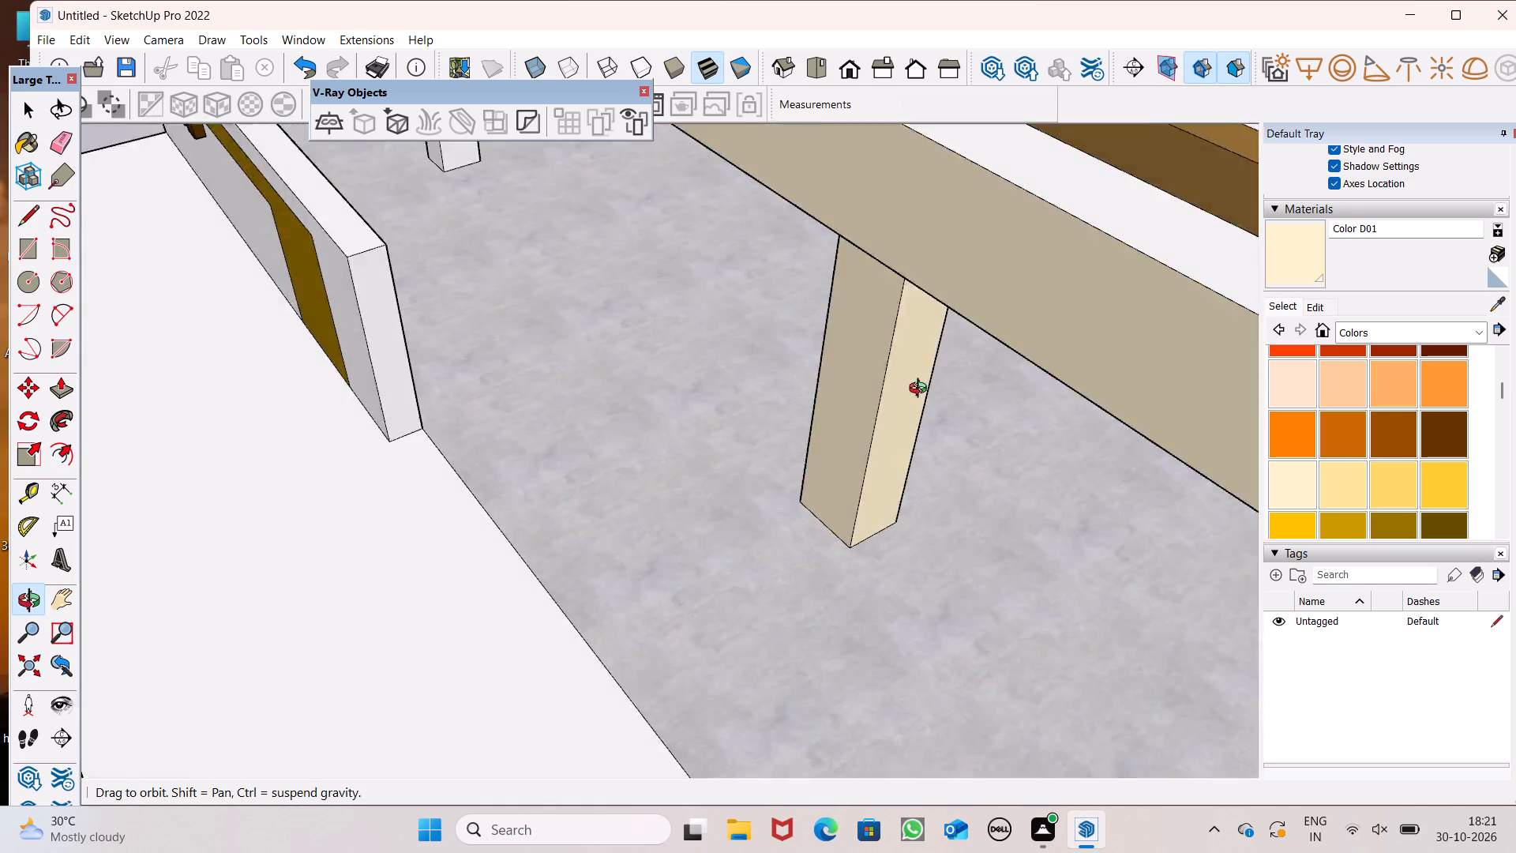
{"action": "middle_click_drag", "start_coordinate": [921, 390], "coordinate": [1368, 283]}
{"action": "scroll", "coordinate": [538, 226], "scroll_direction": "up", "scroll_amount": 1}
{"action": "middle_click_drag", "start_coordinate": [542, 250], "coordinate": [549, 426]}
{"action": "scroll", "coordinate": [304, 654], "scroll_direction": "down", "scroll_amount": 6}
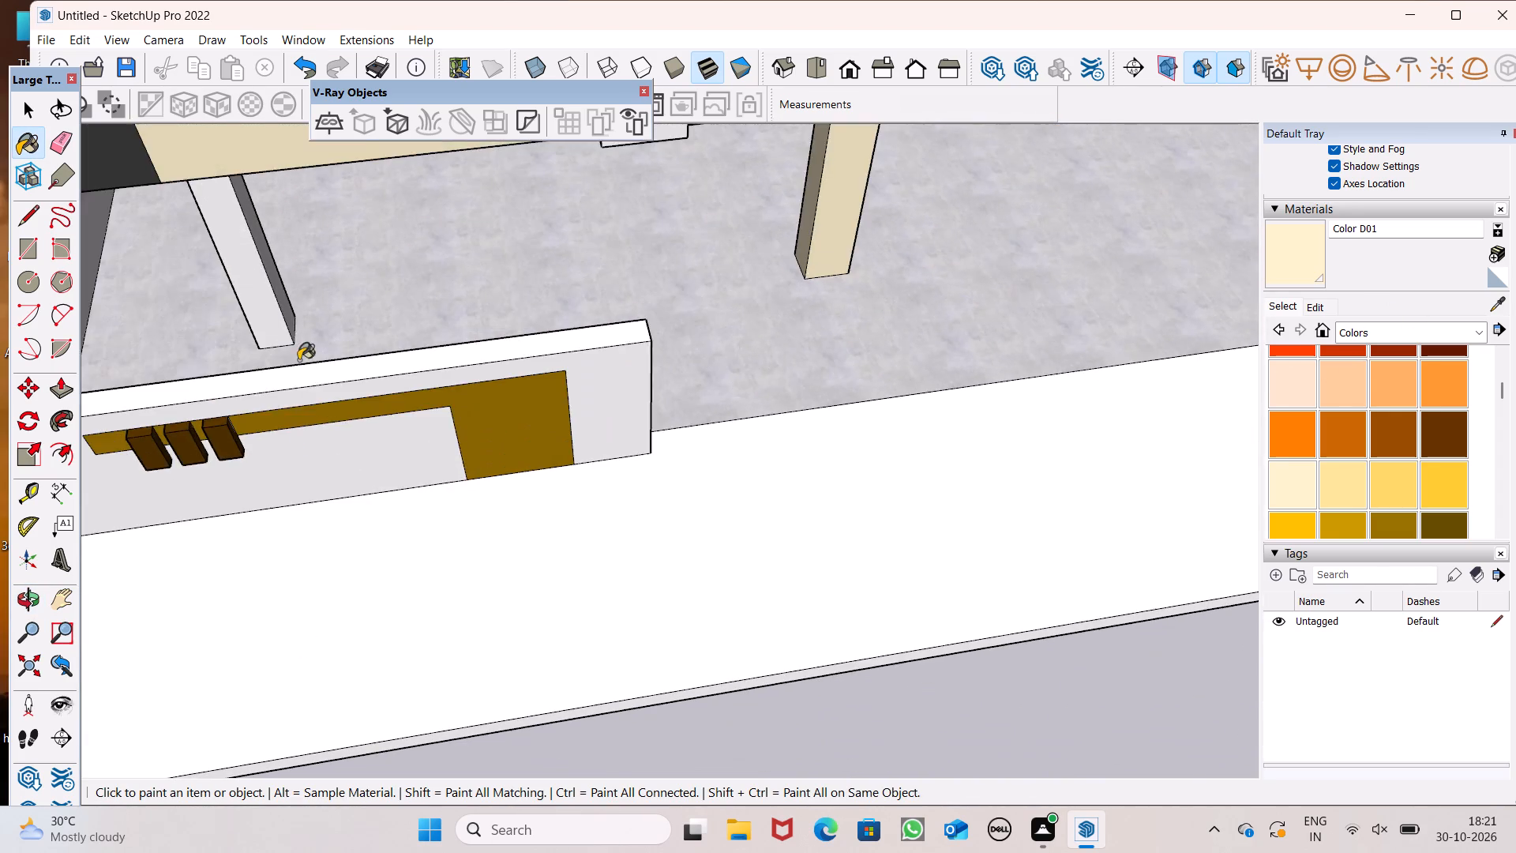
{"action": "scroll", "coordinate": [274, 313], "scroll_direction": "up", "scroll_amount": 3}
{"action": "scroll", "coordinate": [265, 304], "scroll_direction": "down", "scroll_amount": 1}
{"action": "scroll", "coordinate": [265, 304], "scroll_direction": "up", "scroll_amount": 2}
{"action": "left_click", "coordinate": [239, 266]}
{"action": "scroll", "coordinate": [302, 279], "scroll_direction": "up", "scroll_amount": 3}
{"action": "middle_click_drag", "start_coordinate": [302, 278], "coordinate": [154, 284]}
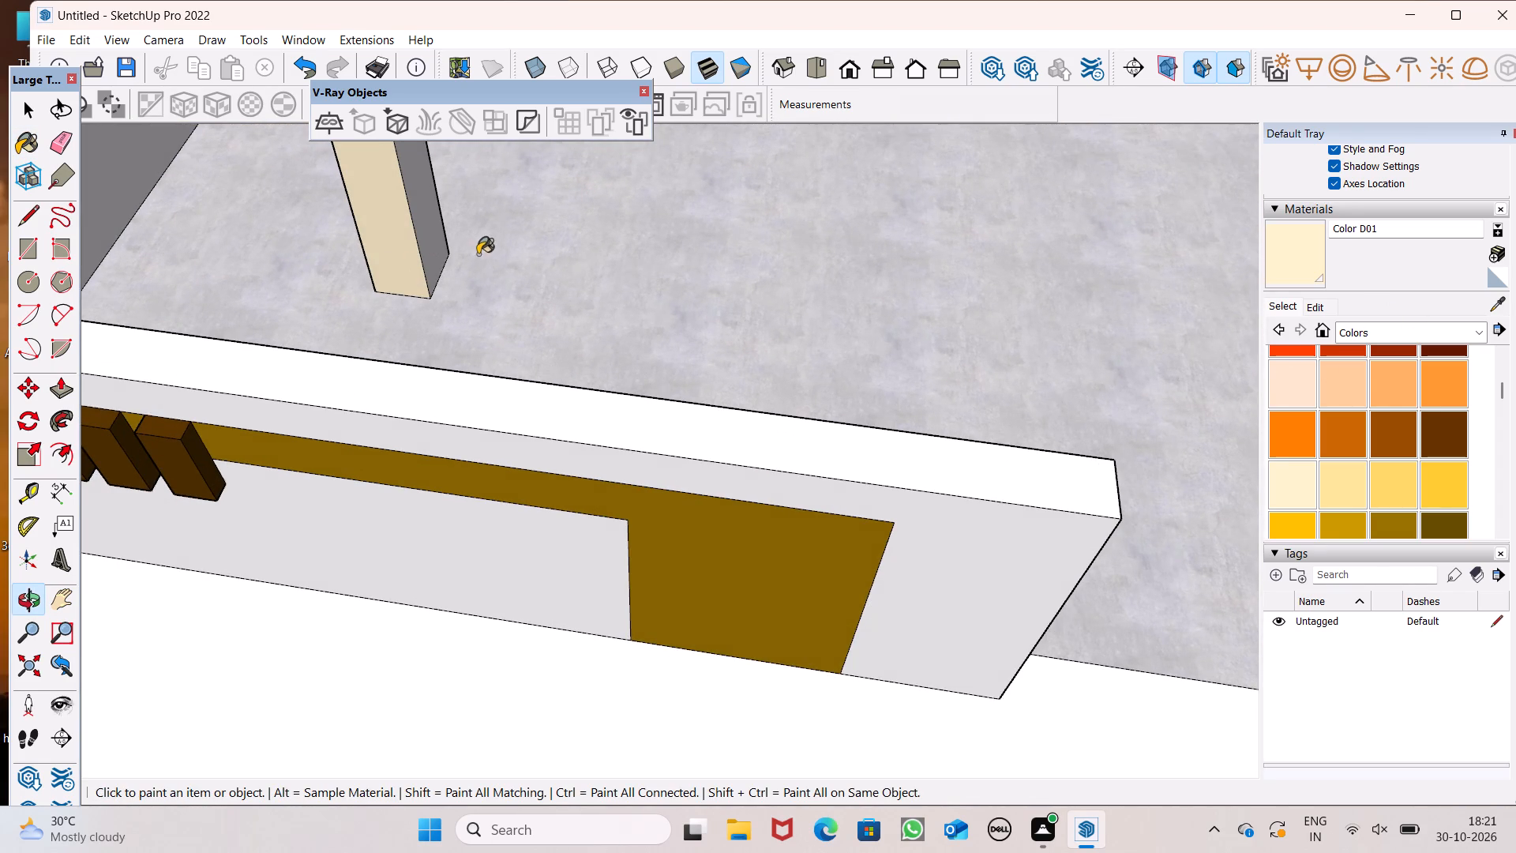
{"action": "left_click", "coordinate": [478, 254]}
{"action": "left_click", "coordinate": [446, 251]}
{"action": "left_click", "coordinate": [455, 247]}
Paint the outer faces of the front and middle columns on the decorated wall's side of the building with Color D01.
{"action": "scroll", "coordinate": [456, 256], "scroll_direction": "down", "scroll_amount": 4}
{"action": "middle_click_drag", "start_coordinate": [258, 310], "coordinate": [485, 237]}
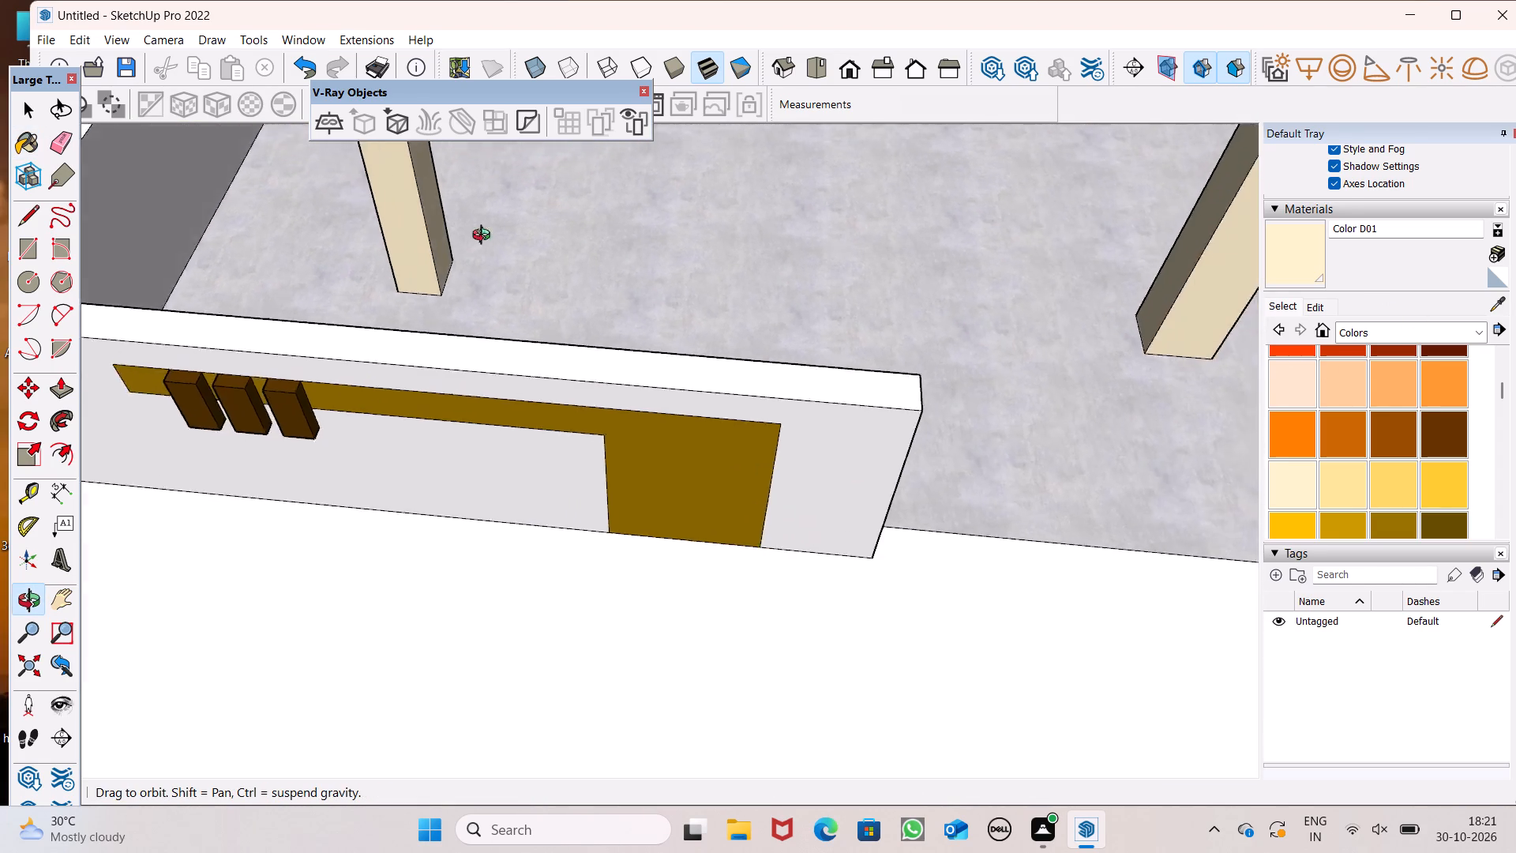
{"action": "middle_click_drag", "start_coordinate": [485, 237], "coordinate": [876, 67]}
{"action": "scroll", "coordinate": [599, 184], "scroll_direction": "up", "scroll_amount": 1}
{"action": "scroll", "coordinate": [903, 141], "scroll_direction": "down", "scroll_amount": 4}
{"action": "scroll", "coordinate": [642, 206], "scroll_direction": "up", "scroll_amount": 5}
{"action": "left_click", "coordinate": [662, 163]}
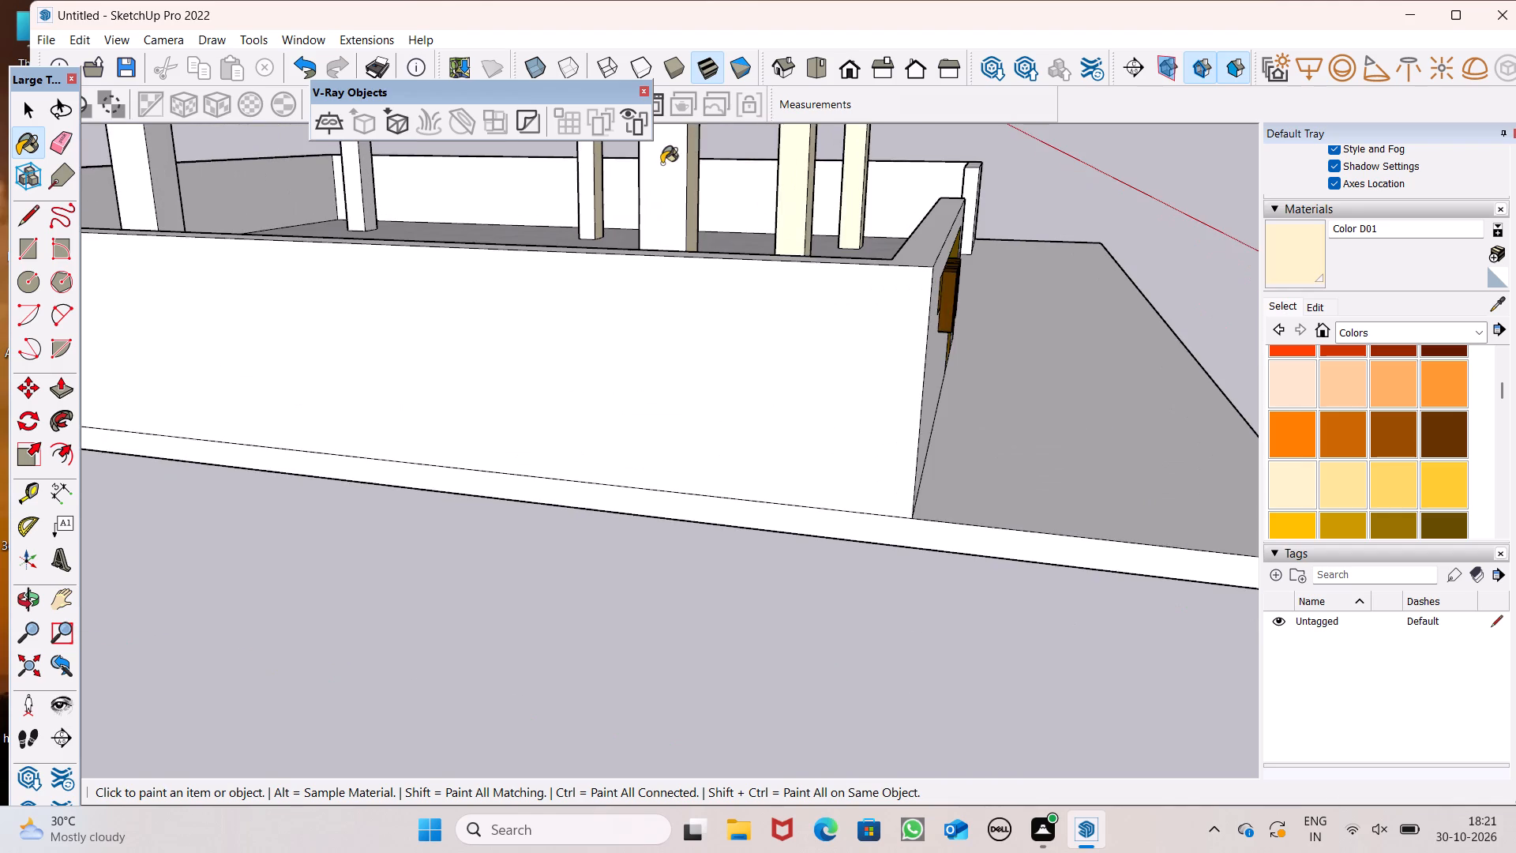
{"action": "scroll", "coordinate": [677, 210], "scroll_direction": "down", "scroll_amount": 4}
{"action": "middle_click_drag", "start_coordinate": [467, 225], "coordinate": [611, 284]}
{"action": "scroll", "coordinate": [215, 273], "scroll_direction": "up", "scroll_amount": 3}
{"action": "left_click", "coordinate": [377, 302]}
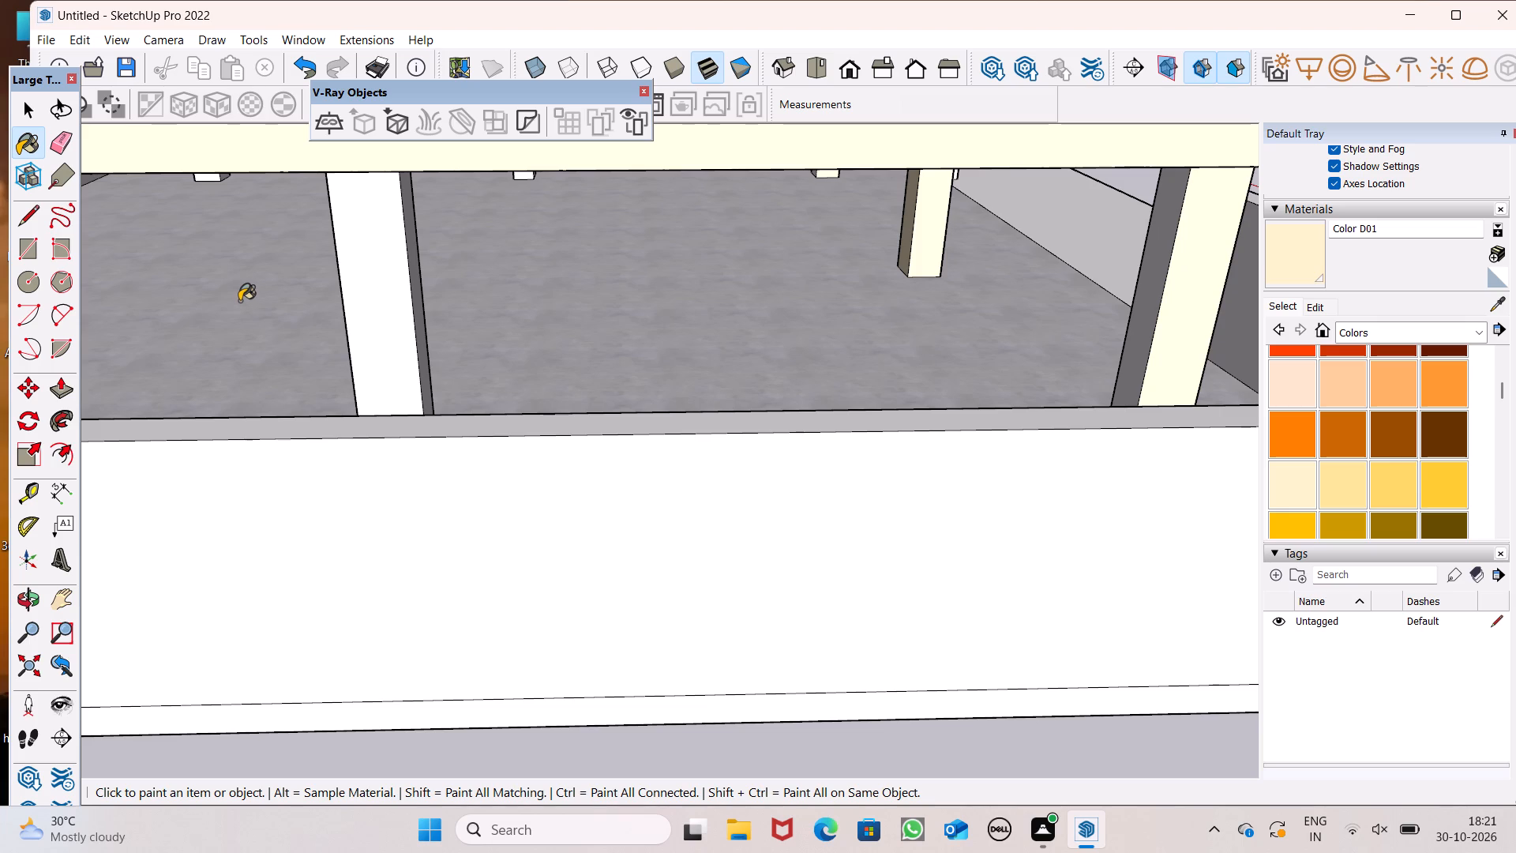
Paint the outer and front-facing faces of the rear corner column on the same side with Color D01.
{"action": "scroll", "coordinate": [290, 319], "scroll_direction": "down", "scroll_amount": 5}
{"action": "scroll", "coordinate": [587, 351], "scroll_direction": "down", "scroll_amount": 5}
{"action": "scroll", "coordinate": [797, 316], "scroll_direction": "down", "scroll_amount": 8}
{"action": "middle_click_drag", "start_coordinate": [453, 323], "coordinate": [450, 299]}
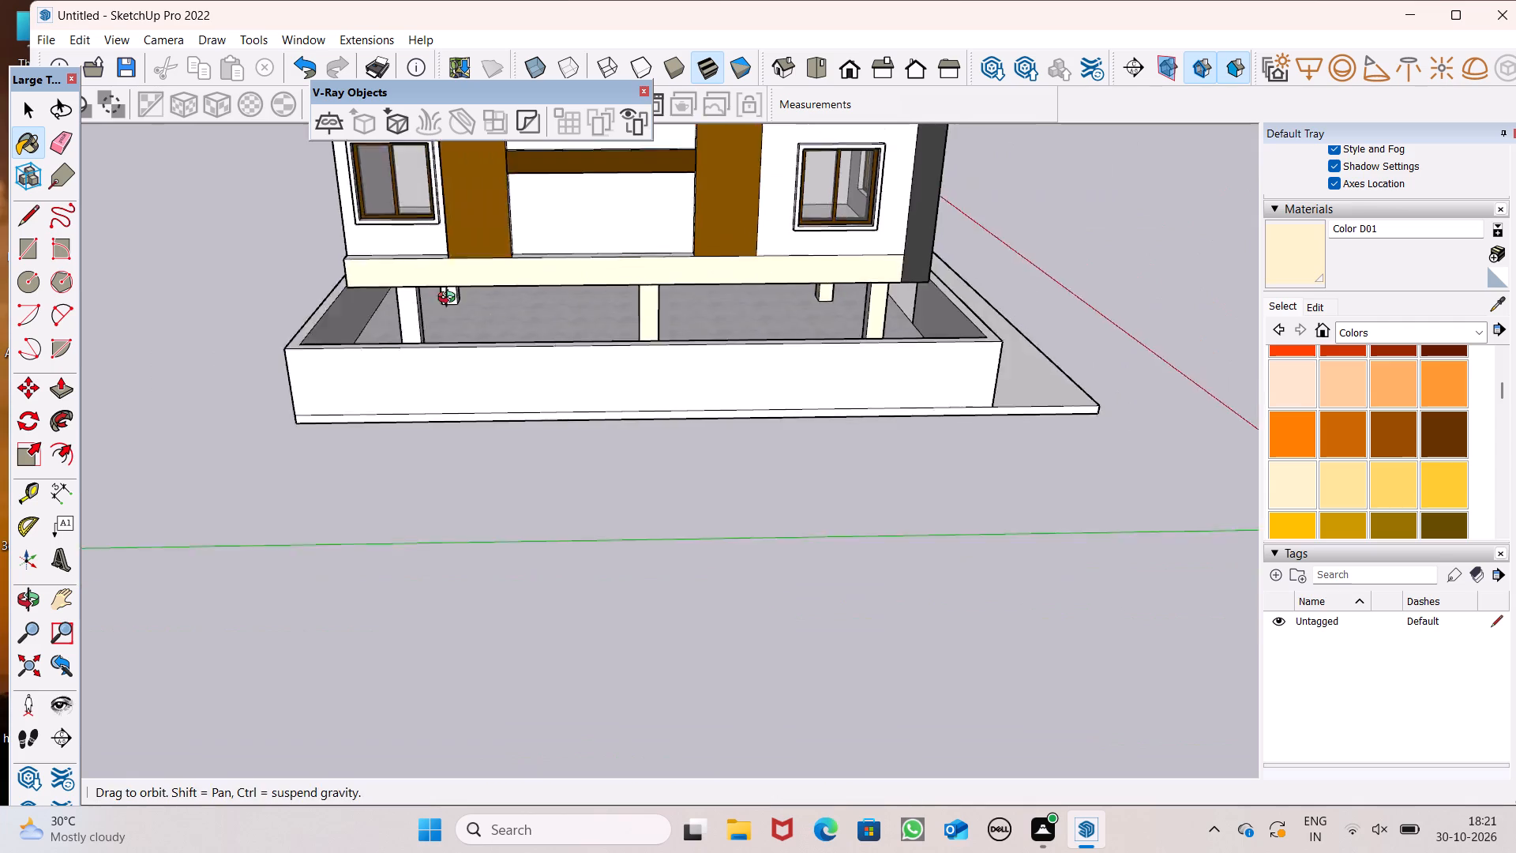
{"action": "middle_click_drag", "start_coordinate": [450, 299], "coordinate": [445, 221]}
{"action": "scroll", "coordinate": [442, 223], "scroll_direction": "up", "scroll_amount": 8}
{"action": "left_click", "coordinate": [395, 286]}
{"action": "middle_click_drag", "start_coordinate": [392, 289], "coordinate": [325, 325]}
{"action": "middle_click_drag", "start_coordinate": [323, 319], "coordinate": [298, 262]}
{"action": "middle_click_drag", "start_coordinate": [298, 262], "coordinate": [274, 404]}
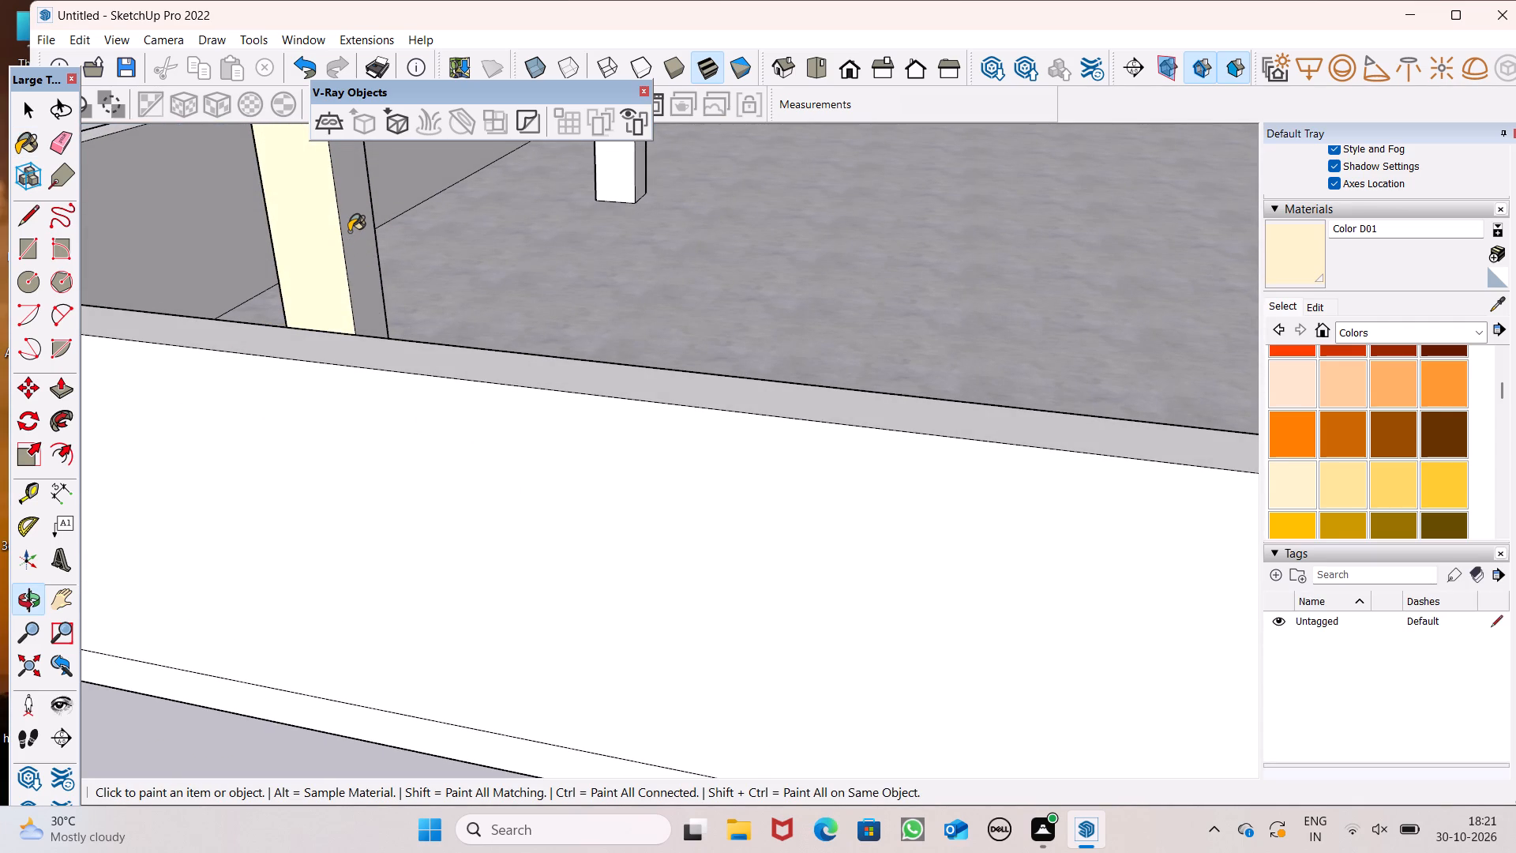
{"action": "left_click", "coordinate": [350, 231]}
Paint the rear-facing faces of the three columns along this side with Color D01, undoing the one misplaced fill.
{"action": "scroll", "coordinate": [350, 230], "scroll_direction": "down", "scroll_amount": 4}
{"action": "middle_click_drag", "start_coordinate": [351, 252], "coordinate": [752, 302]}
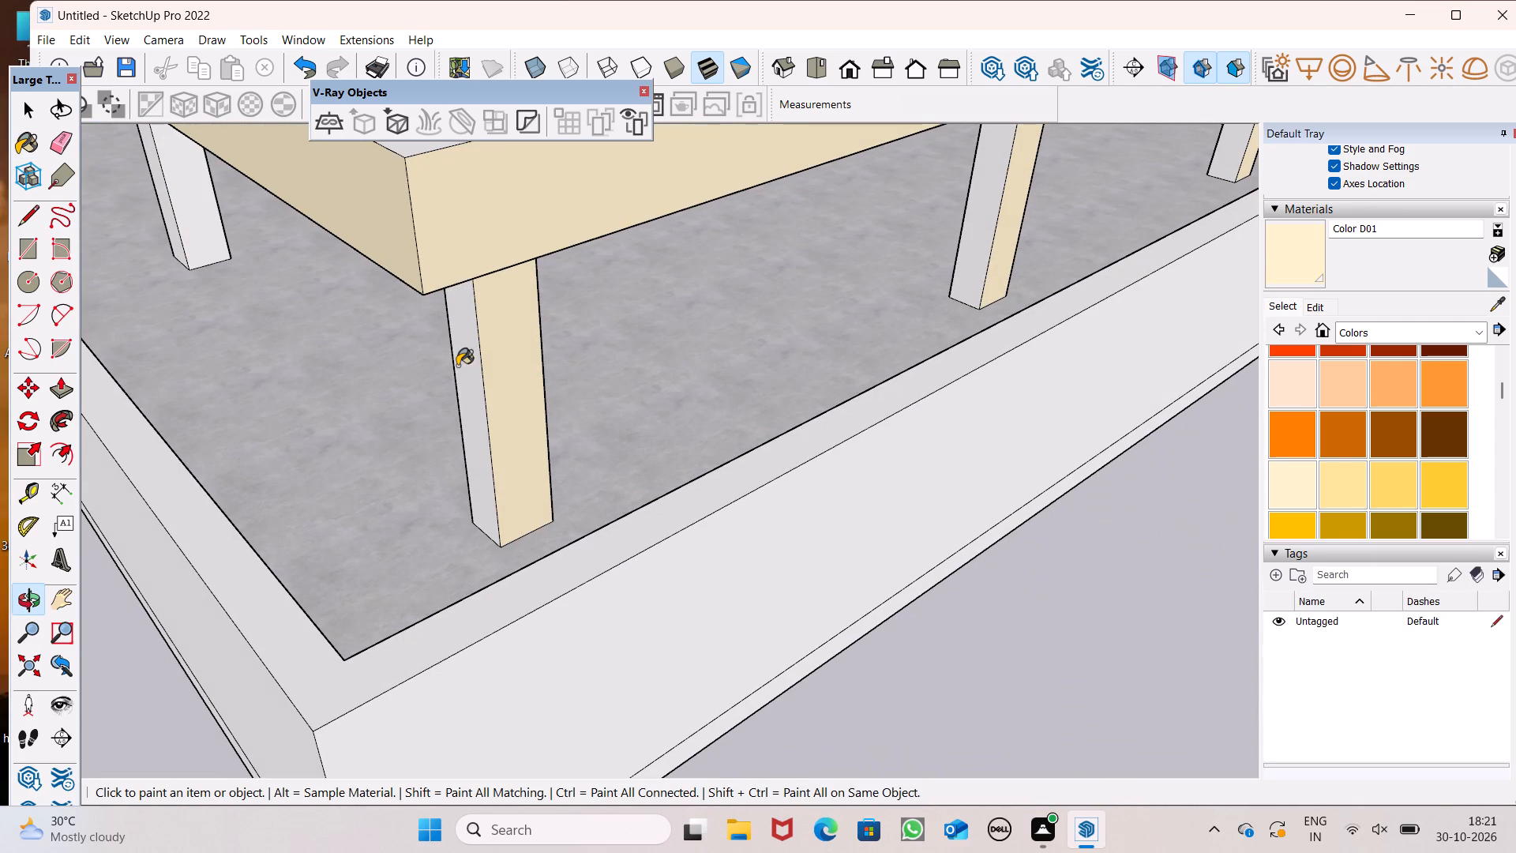
{"action": "left_click_drag", "start_coordinate": [461, 360], "coordinate": [471, 360]}
{"action": "left_click", "coordinate": [963, 193]}
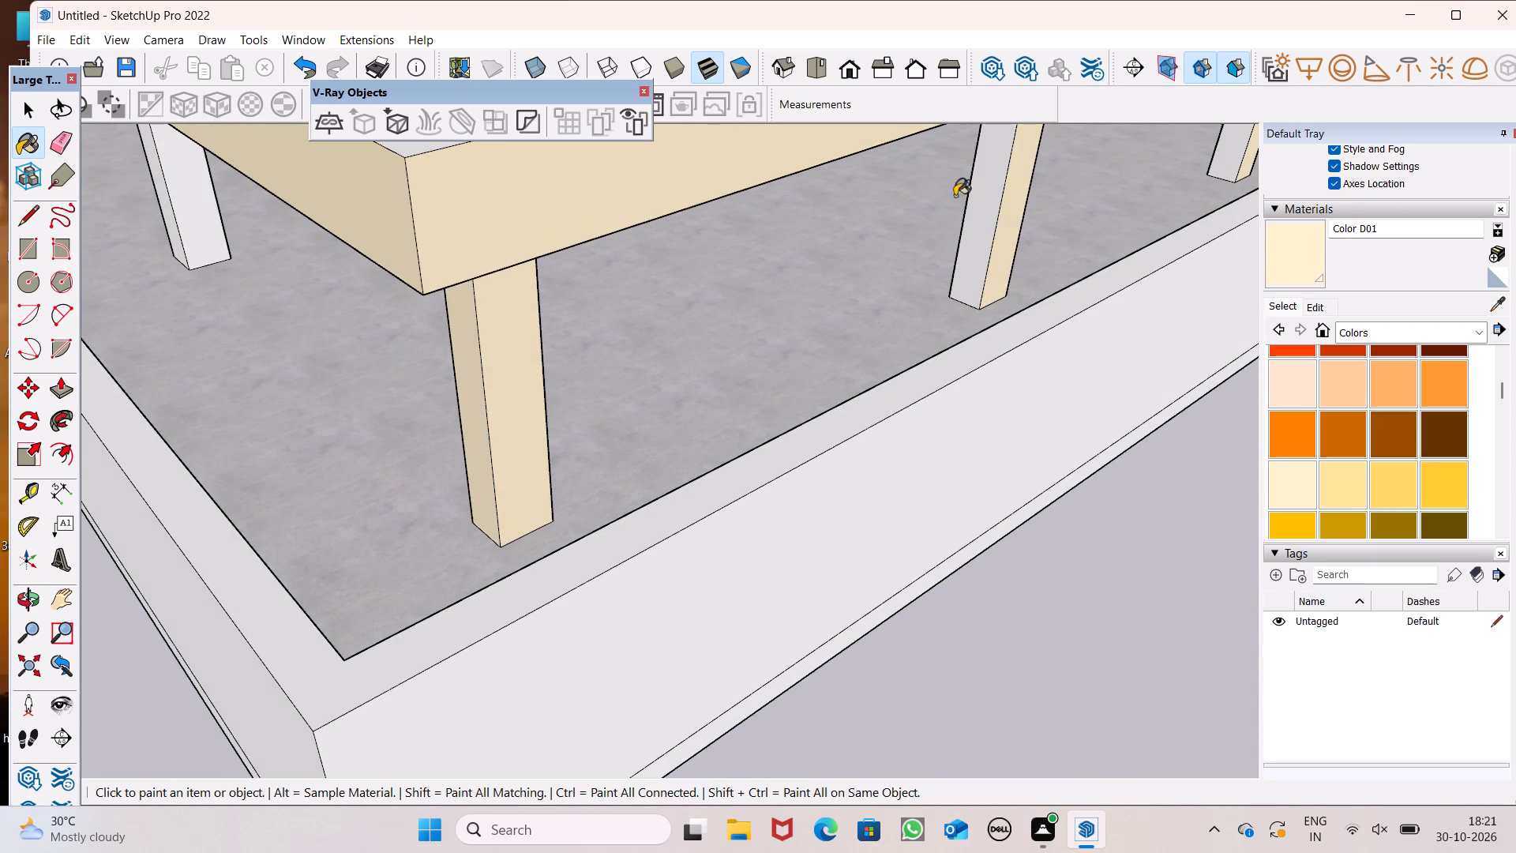
{"action": "key", "text": "ctrl+z"}
{"action": "left_click", "coordinate": [974, 216]}
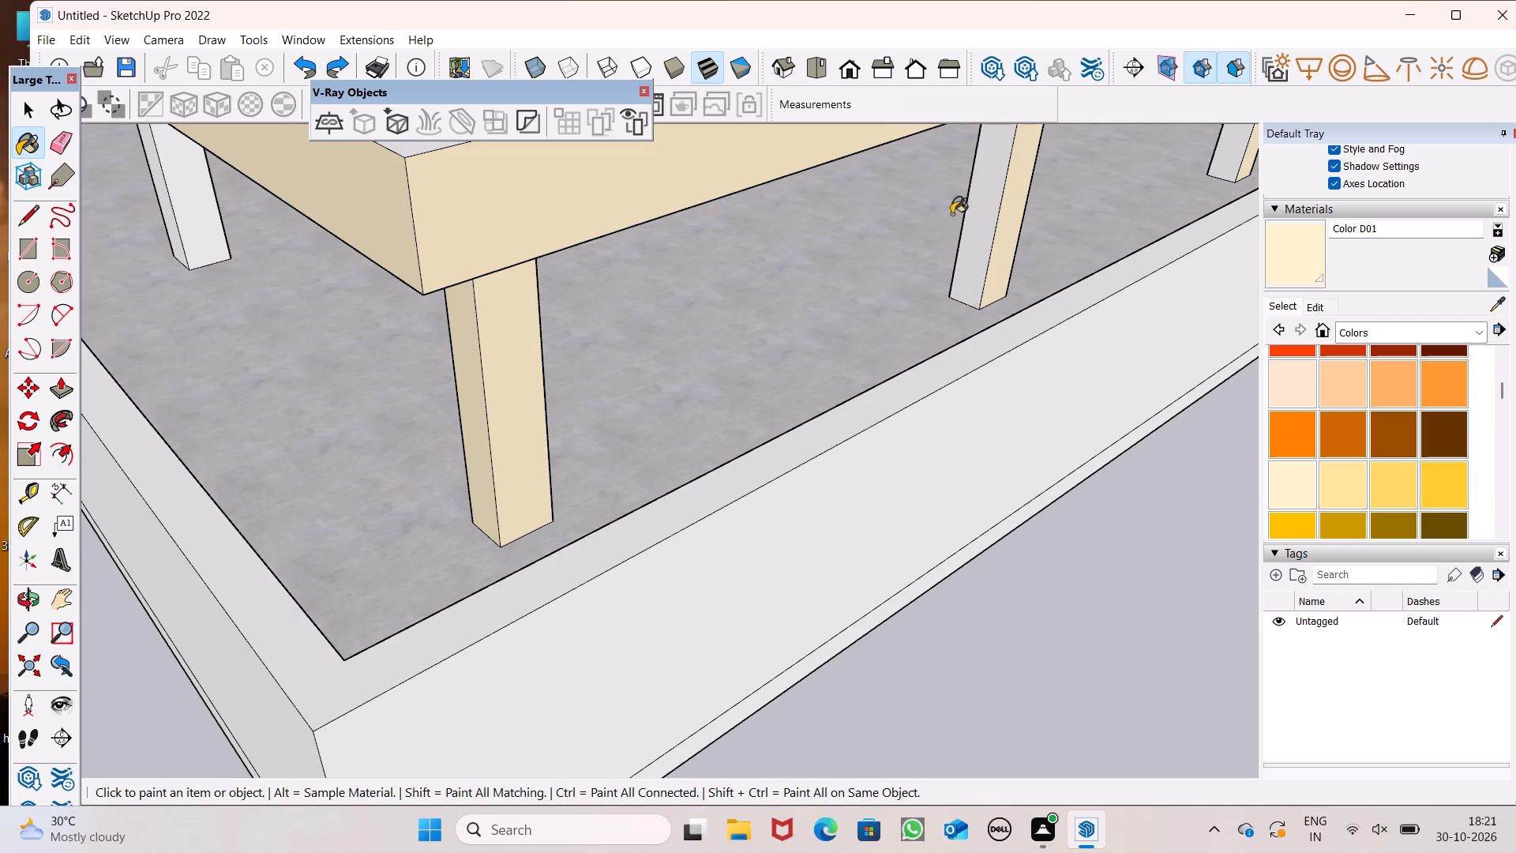
{"action": "scroll", "coordinate": [897, 225], "scroll_direction": "down", "scroll_amount": 4}
{"action": "scroll", "coordinate": [1105, 168], "scroll_direction": "up", "scroll_amount": 3}
{"action": "left_click", "coordinate": [1150, 153]}
{"action": "scroll", "coordinate": [1074, 276], "scroll_direction": "down", "scroll_amount": 4}
{"action": "middle_click_drag", "start_coordinate": [899, 287], "coordinate": [904, 219]}
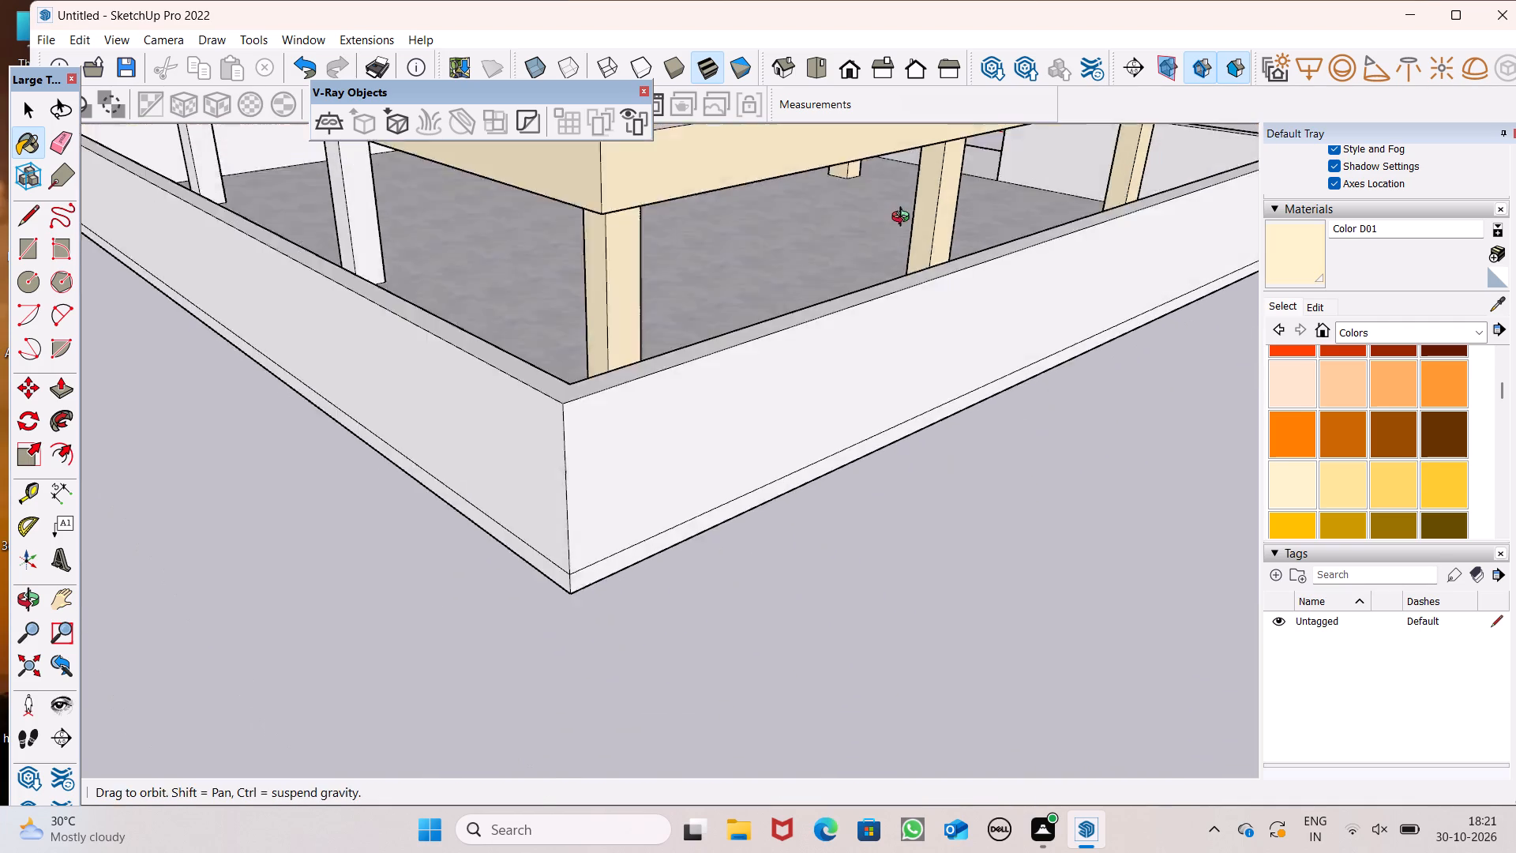
Paint the two white faces of the middle column along the rear of the building with Color D01.
{"action": "middle_click_drag", "start_coordinate": [904, 219], "coordinate": [908, 204]}
{"action": "scroll", "coordinate": [609, 207], "scroll_direction": "up", "scroll_amount": 4}
{"action": "left_click", "coordinate": [231, 241]}
{"action": "scroll", "coordinate": [231, 250], "scroll_direction": "down", "scroll_amount": 3}
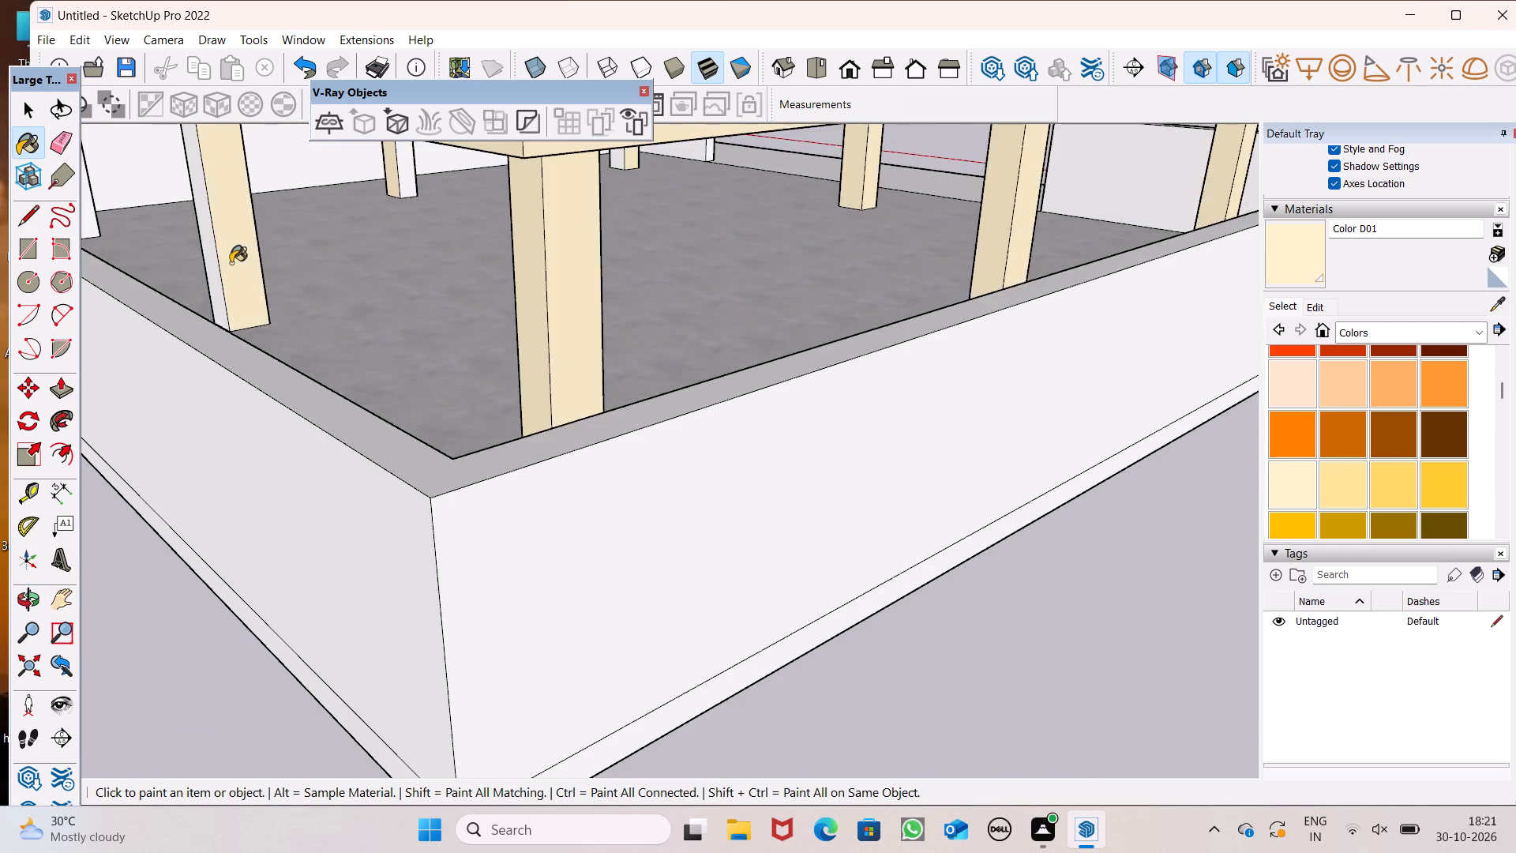
{"action": "middle_click_drag", "start_coordinate": [231, 263], "coordinate": [350, 323]}
{"action": "left_click", "coordinate": [213, 312]}
{"action": "scroll", "coordinate": [295, 259], "scroll_direction": "down", "scroll_amount": 1}
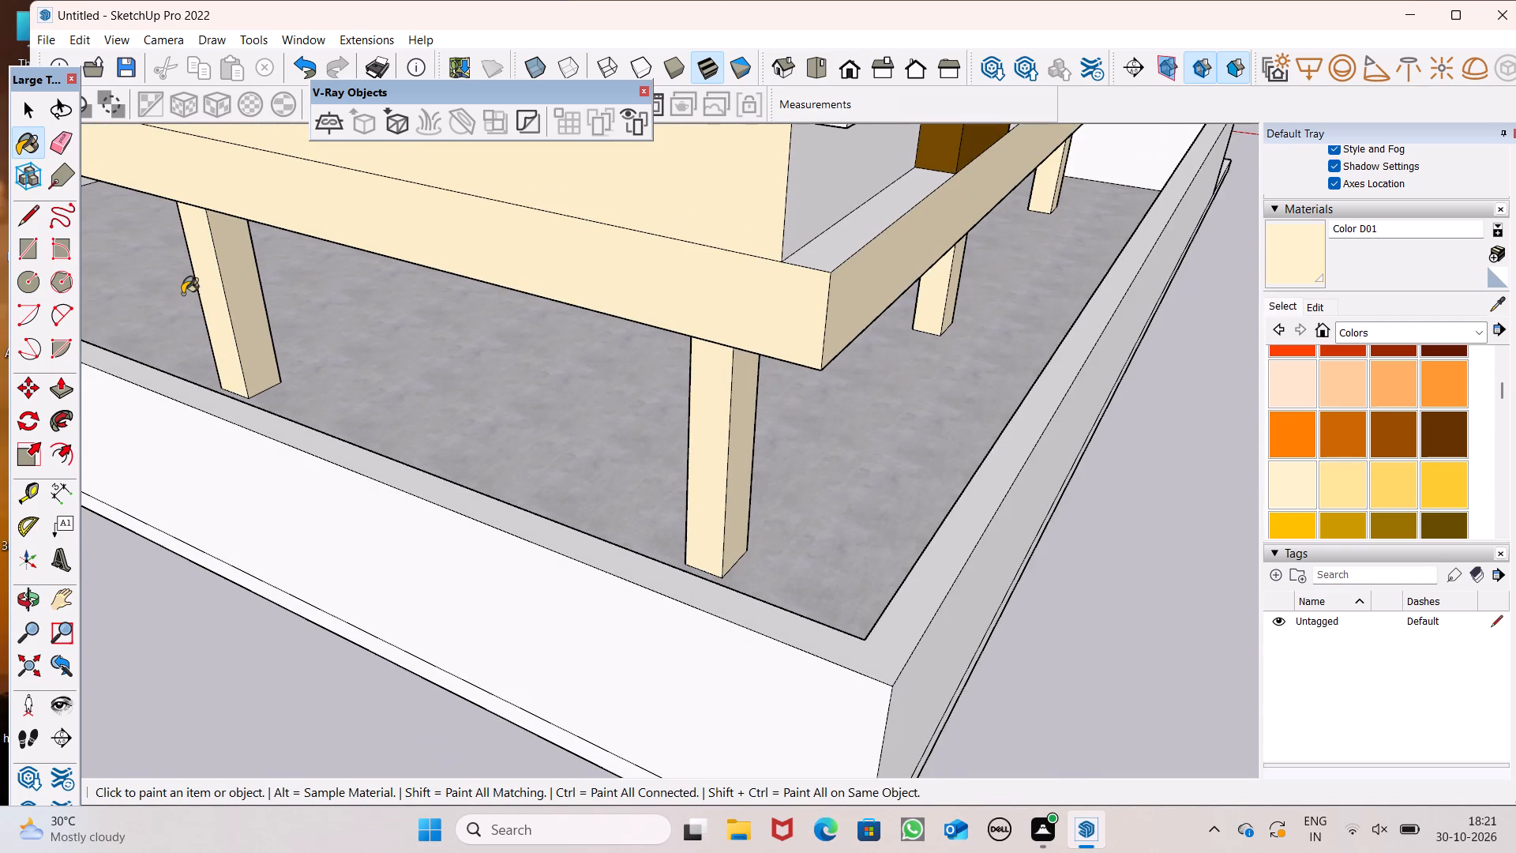
Paint the white rear-facing side of the inner column seen beyond the rear boundary wall with Color D01.
{"action": "middle_click_drag", "start_coordinate": [182, 294], "coordinate": [425, 213]}
{"action": "scroll", "coordinate": [384, 253], "scroll_direction": "down", "scroll_amount": 2}
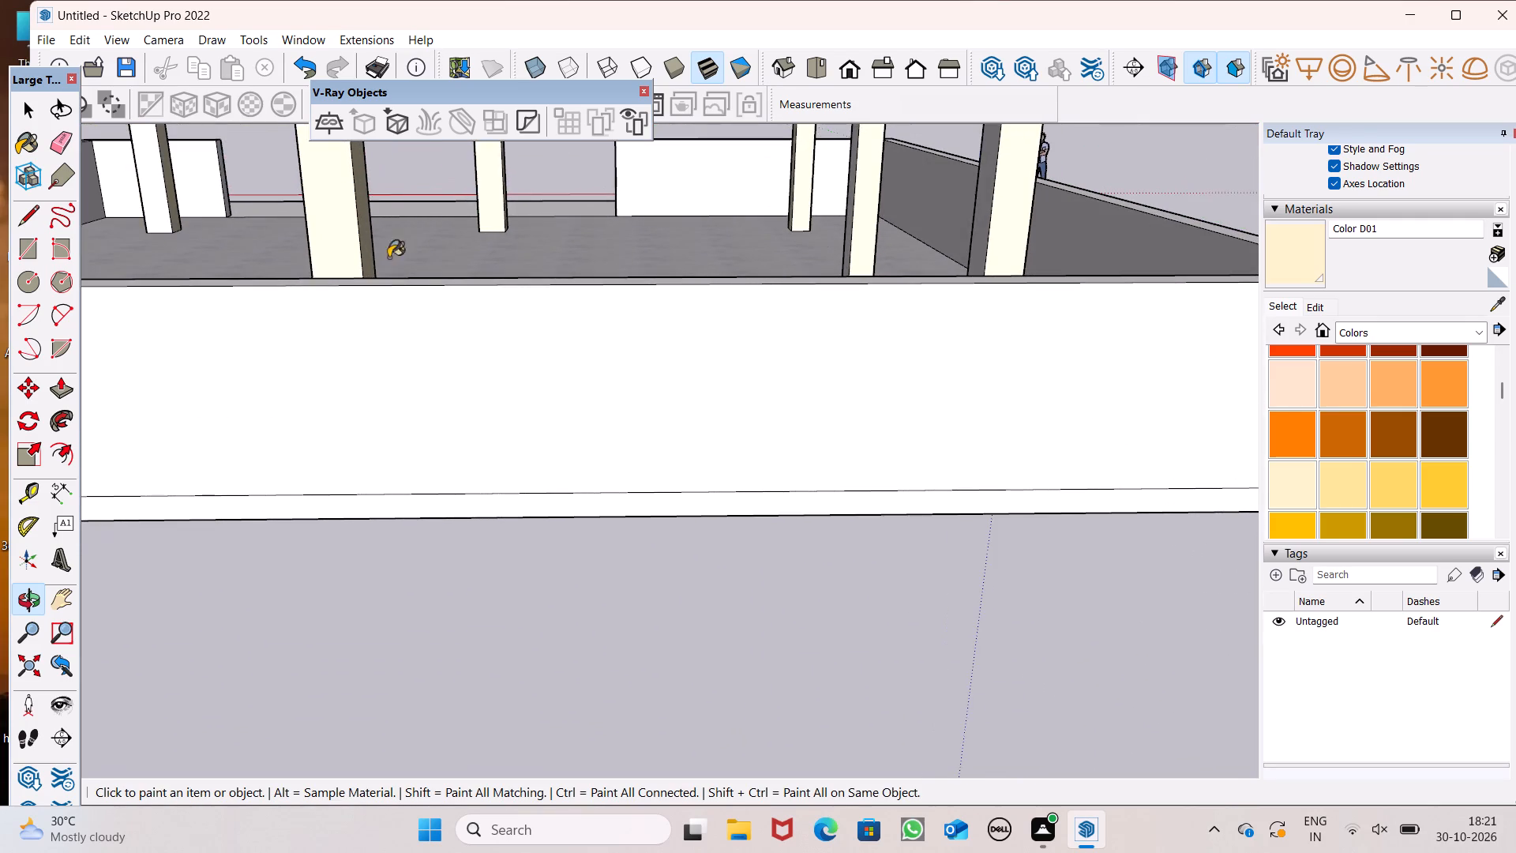
{"action": "scroll", "coordinate": [388, 257], "scroll_direction": "down", "scroll_amount": 4}
{"action": "scroll", "coordinate": [208, 254], "scroll_direction": "up", "scroll_amount": 7}
{"action": "middle_click_drag", "start_coordinate": [208, 269], "coordinate": [64, 261]}
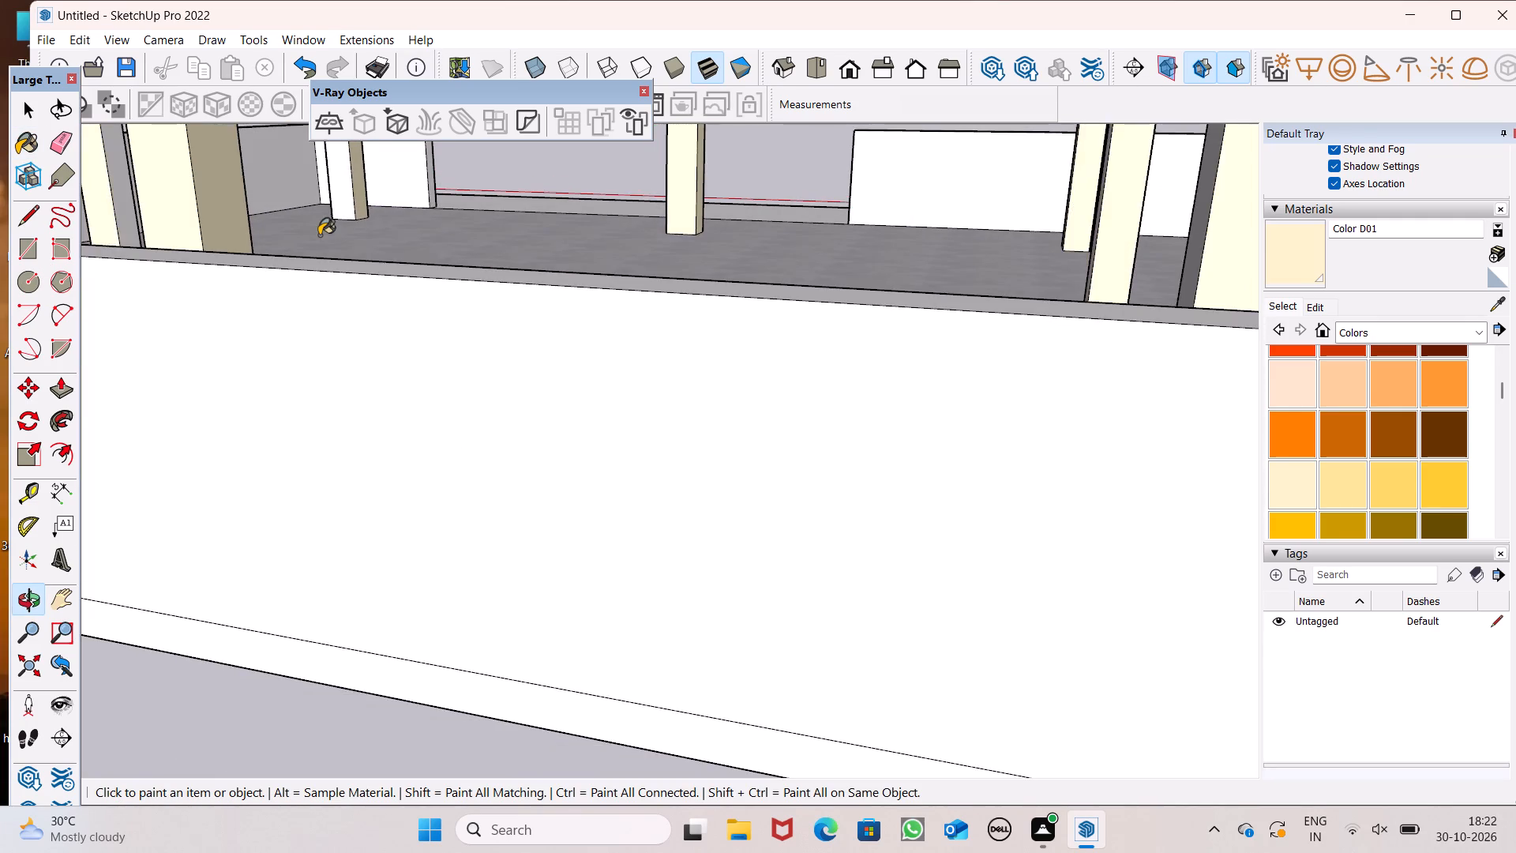
{"action": "scroll", "coordinate": [320, 231], "scroll_direction": "up", "scroll_amount": 7}
{"action": "left_click", "coordinate": [342, 161]}
{"action": "scroll", "coordinate": [425, 279], "scroll_direction": "down", "scroll_amount": 14}
Paint the remaining white faces on the inner columns seen from the rear corner with Color D01.
{"action": "middle_click_drag", "start_coordinate": [407, 310], "coordinate": [208, 300]}
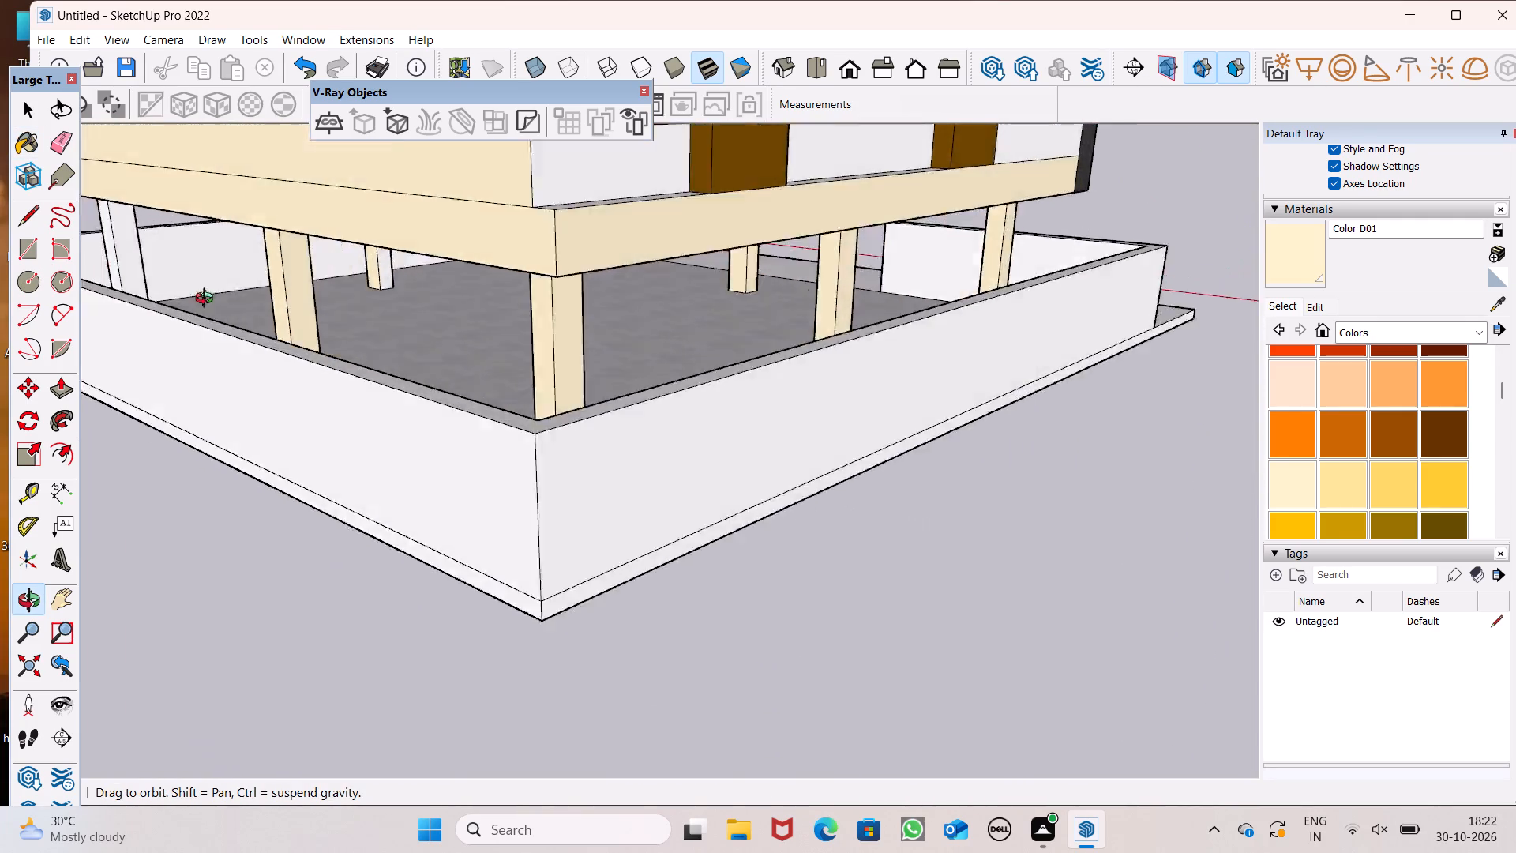
{"action": "middle_click_drag", "start_coordinate": [208, 300], "coordinate": [122, 295]}
{"action": "scroll", "coordinate": [131, 291], "scroll_direction": "down", "scroll_amount": 1}
{"action": "scroll", "coordinate": [160, 269], "scroll_direction": "up", "scroll_amount": 2}
{"action": "scroll", "coordinate": [163, 264], "scroll_direction": "down", "scroll_amount": 1}
{"action": "scroll", "coordinate": [163, 261], "scroll_direction": "up", "scroll_amount": 1}
{"action": "scroll", "coordinate": [165, 256], "scroll_direction": "down", "scroll_amount": 1}
{"action": "scroll", "coordinate": [167, 254], "scroll_direction": "up", "scroll_amount": 1}
{"action": "left_click", "coordinate": [212, 245]}
{"action": "scroll", "coordinate": [585, 287], "scroll_direction": "up", "scroll_amount": 6}
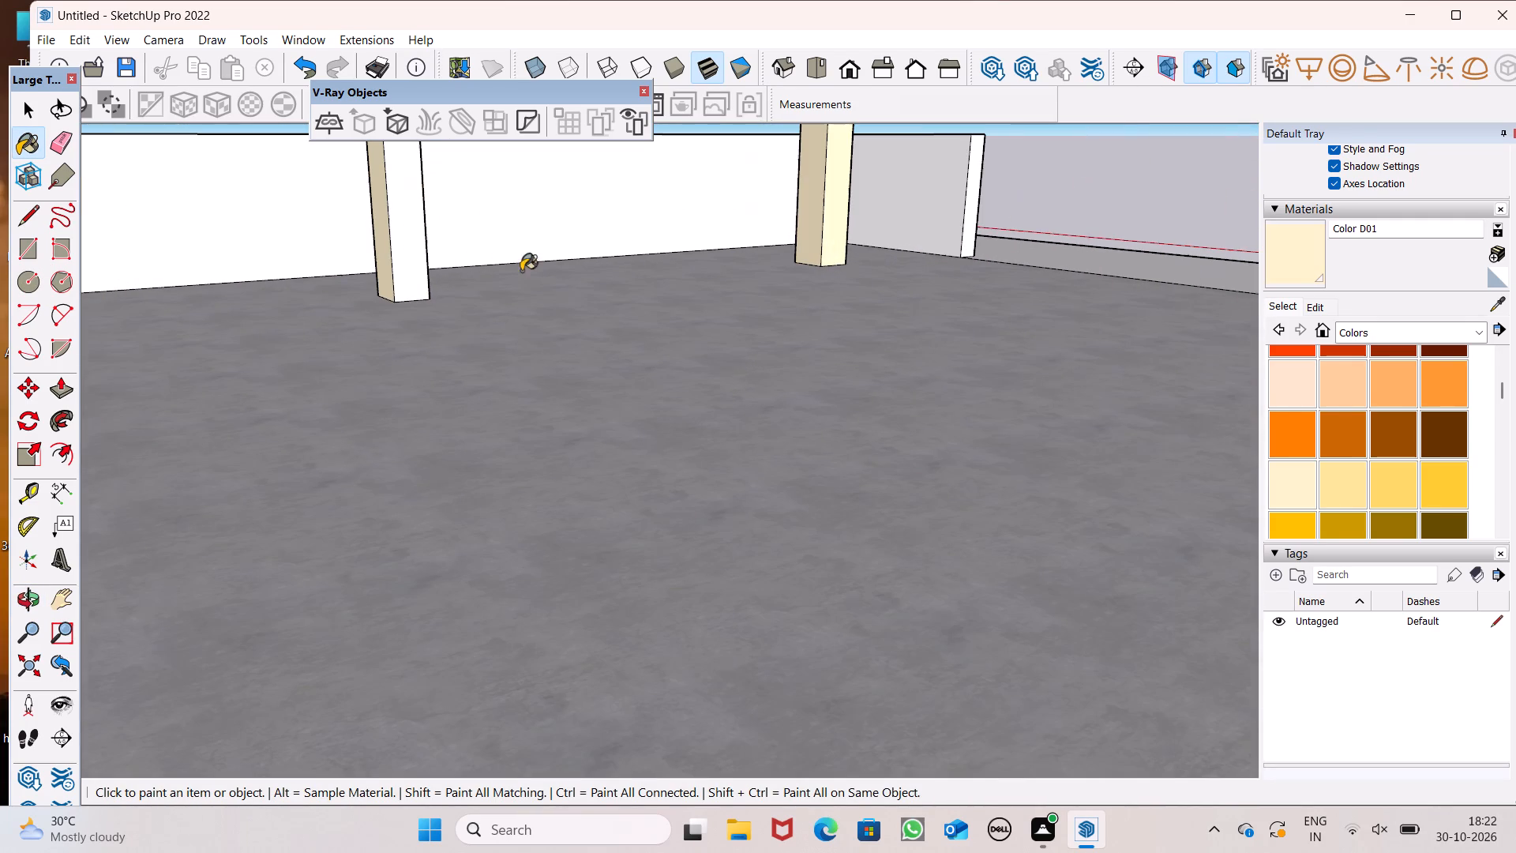
{"action": "scroll", "coordinate": [521, 271], "scroll_direction": "up", "scroll_amount": 1}
{"action": "left_click", "coordinate": [398, 246]}
{"action": "scroll", "coordinate": [482, 280], "scroll_direction": "down", "scroll_amount": 4}
Paint the unpainted rear corner column on the side opposite the decorated wall's end with Color D01.
{"action": "middle_click_drag", "start_coordinate": [428, 318], "coordinate": [1044, 351]}
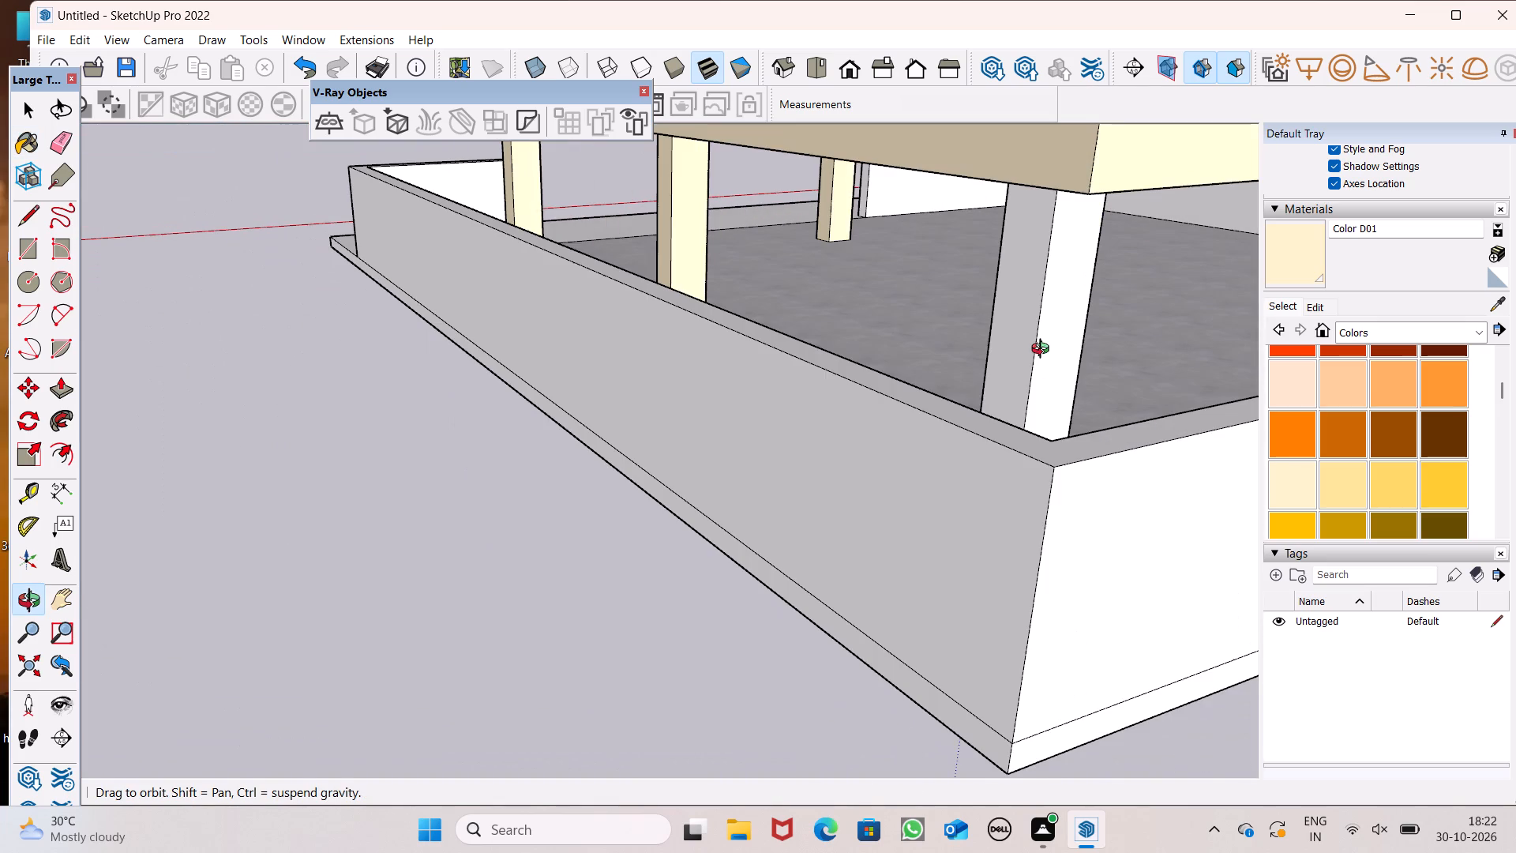
{"action": "middle_click_drag", "start_coordinate": [1044, 351], "coordinate": [1048, 348]}
{"action": "left_click", "coordinate": [1056, 299]}
{"action": "left_click", "coordinate": [1028, 274]}
{"action": "scroll", "coordinate": [1037, 336], "scroll_direction": "up", "scroll_amount": 1}
{"action": "middle_click_drag", "start_coordinate": [1031, 336], "coordinate": [336, 280]}
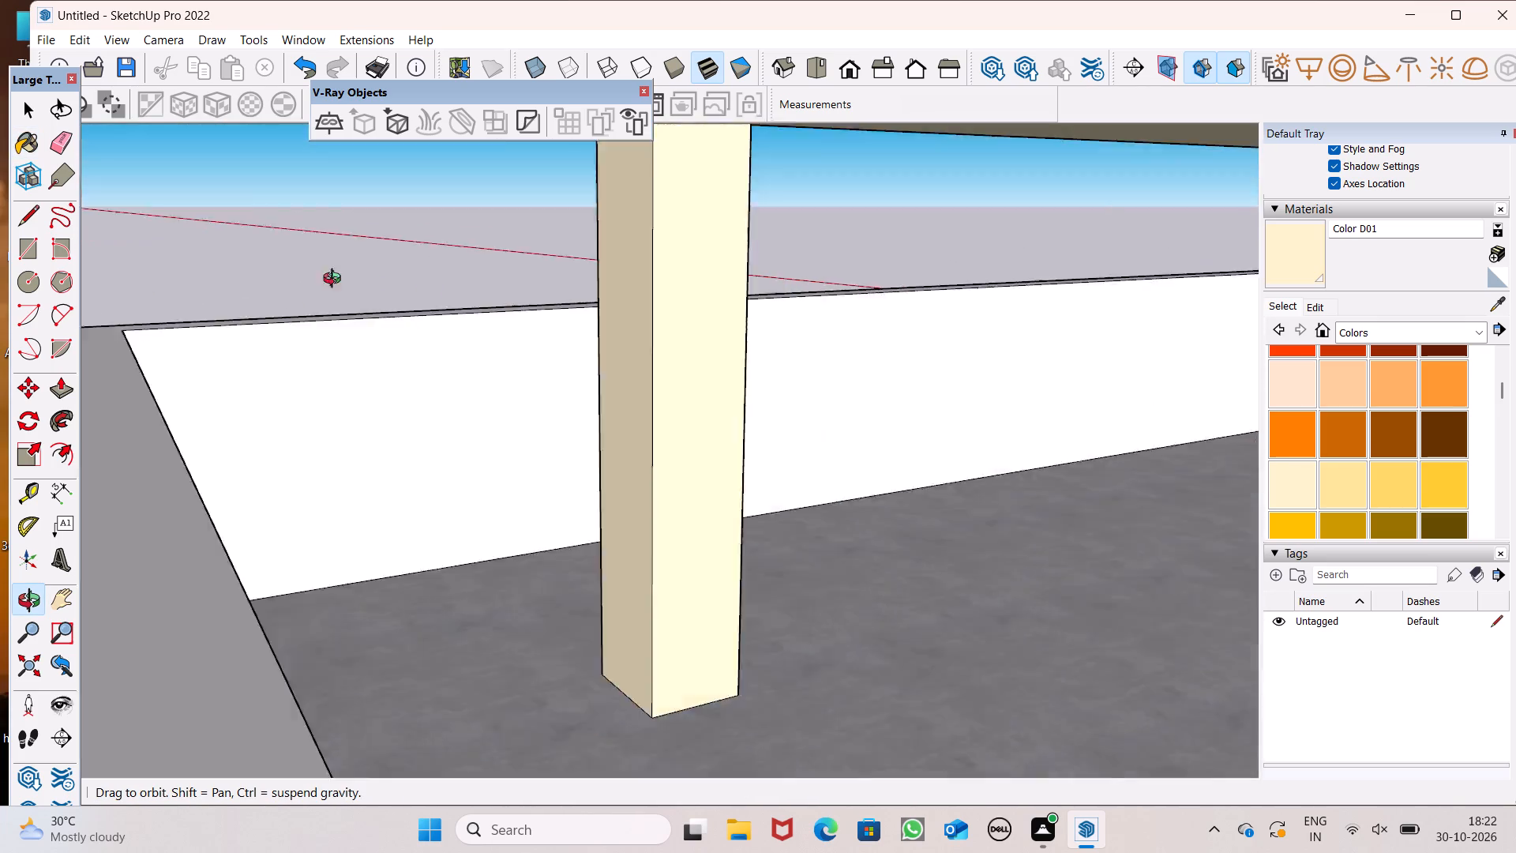
{"action": "middle_click_drag", "start_coordinate": [336, 280], "coordinate": [19, 308]}
{"action": "left_click", "coordinate": [278, 336]}
Paint the white faces of three columns that face the side boundary wall opposite the decorated wall's end with Color D01.
{"action": "middle_click_drag", "start_coordinate": [179, 348], "coordinate": [243, 387]}
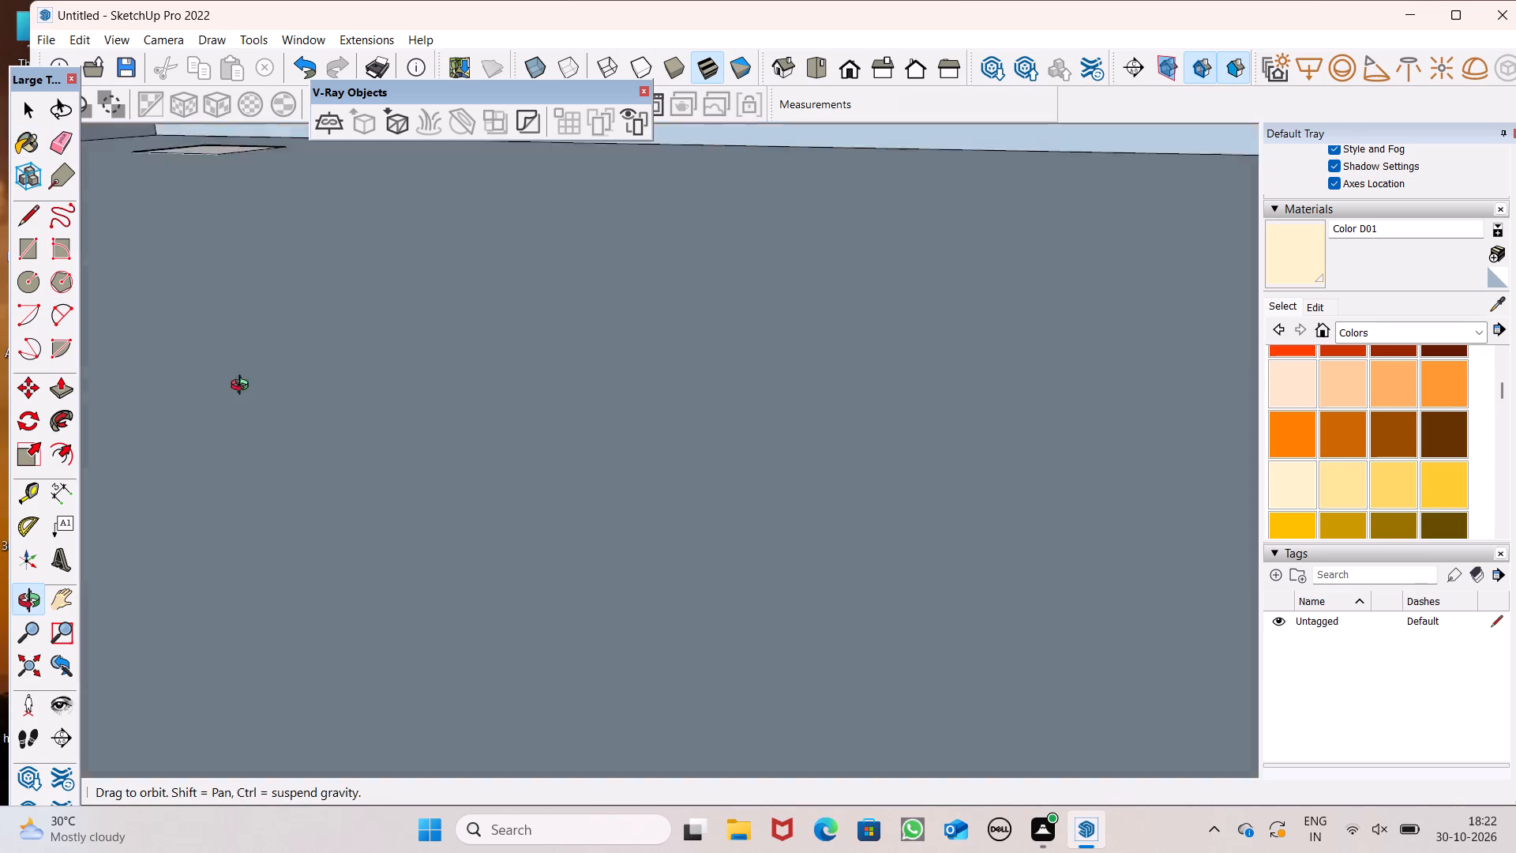
{"action": "middle_click_drag", "start_coordinate": [243, 387], "coordinate": [1446, 354]}
{"action": "scroll", "coordinate": [681, 144], "scroll_direction": "down", "scroll_amount": 1}
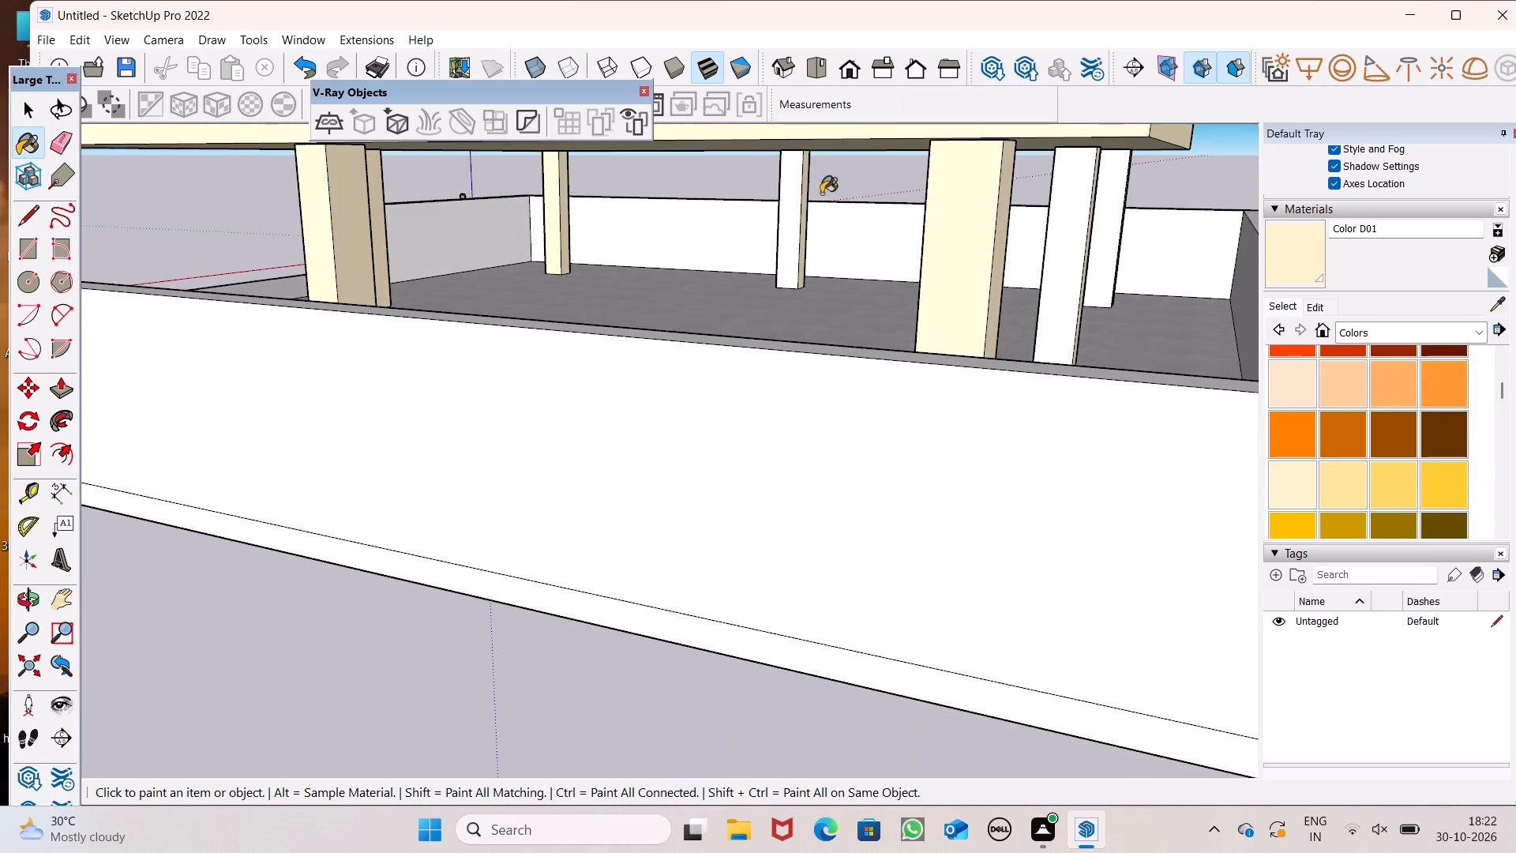
{"action": "scroll", "coordinate": [822, 194], "scroll_direction": "up", "scroll_amount": 5}
{"action": "left_click", "coordinate": [753, 222]}
{"action": "scroll", "coordinate": [706, 202], "scroll_direction": "down", "scroll_amount": 7}
{"action": "scroll", "coordinate": [920, 277], "scroll_direction": "up", "scroll_amount": 4}
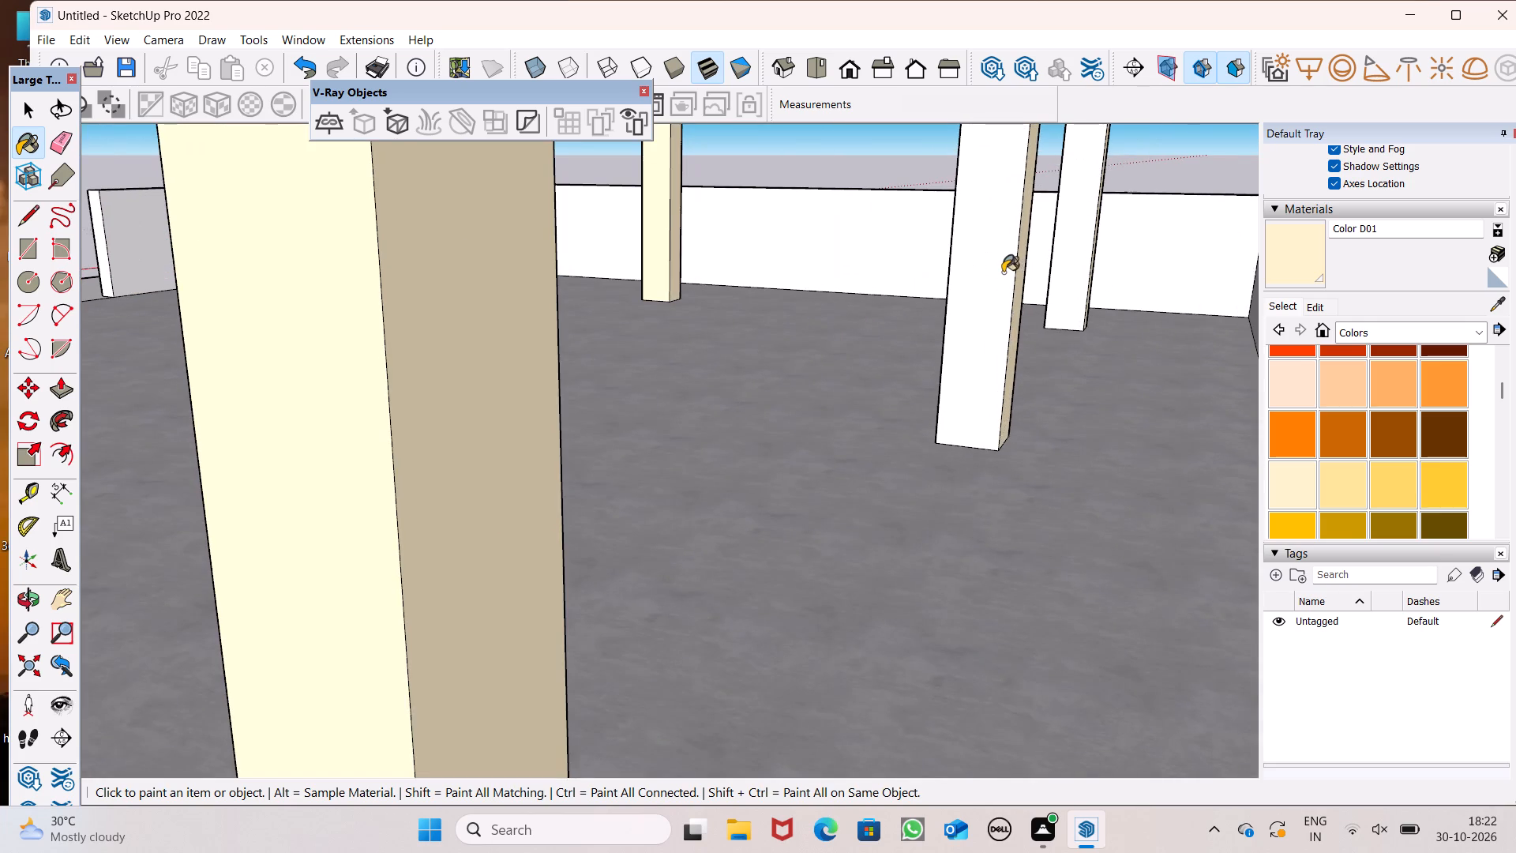
{"action": "left_click", "coordinate": [1003, 272]}
{"action": "scroll", "coordinate": [799, 261], "scroll_direction": "down", "scroll_amount": 3}
{"action": "scroll", "coordinate": [963, 241], "scroll_direction": "up", "scroll_amount": 3}
{"action": "left_click", "coordinate": [996, 229]}
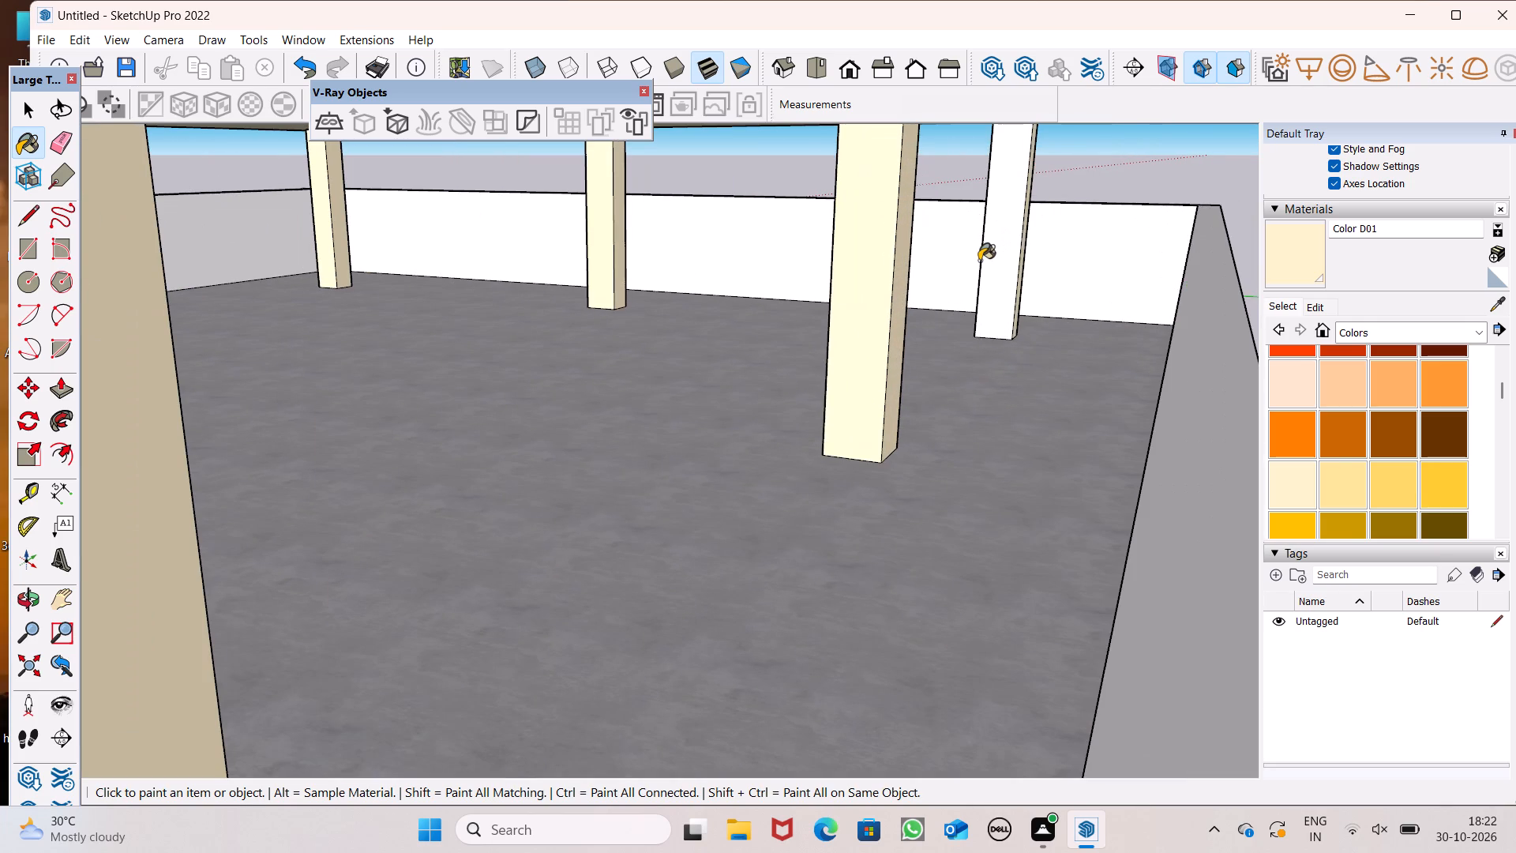
Paint the white front-facing side of the middle column in the rear row with Color D01.
{"action": "scroll", "coordinate": [978, 261], "scroll_direction": "down", "scroll_amount": 2}
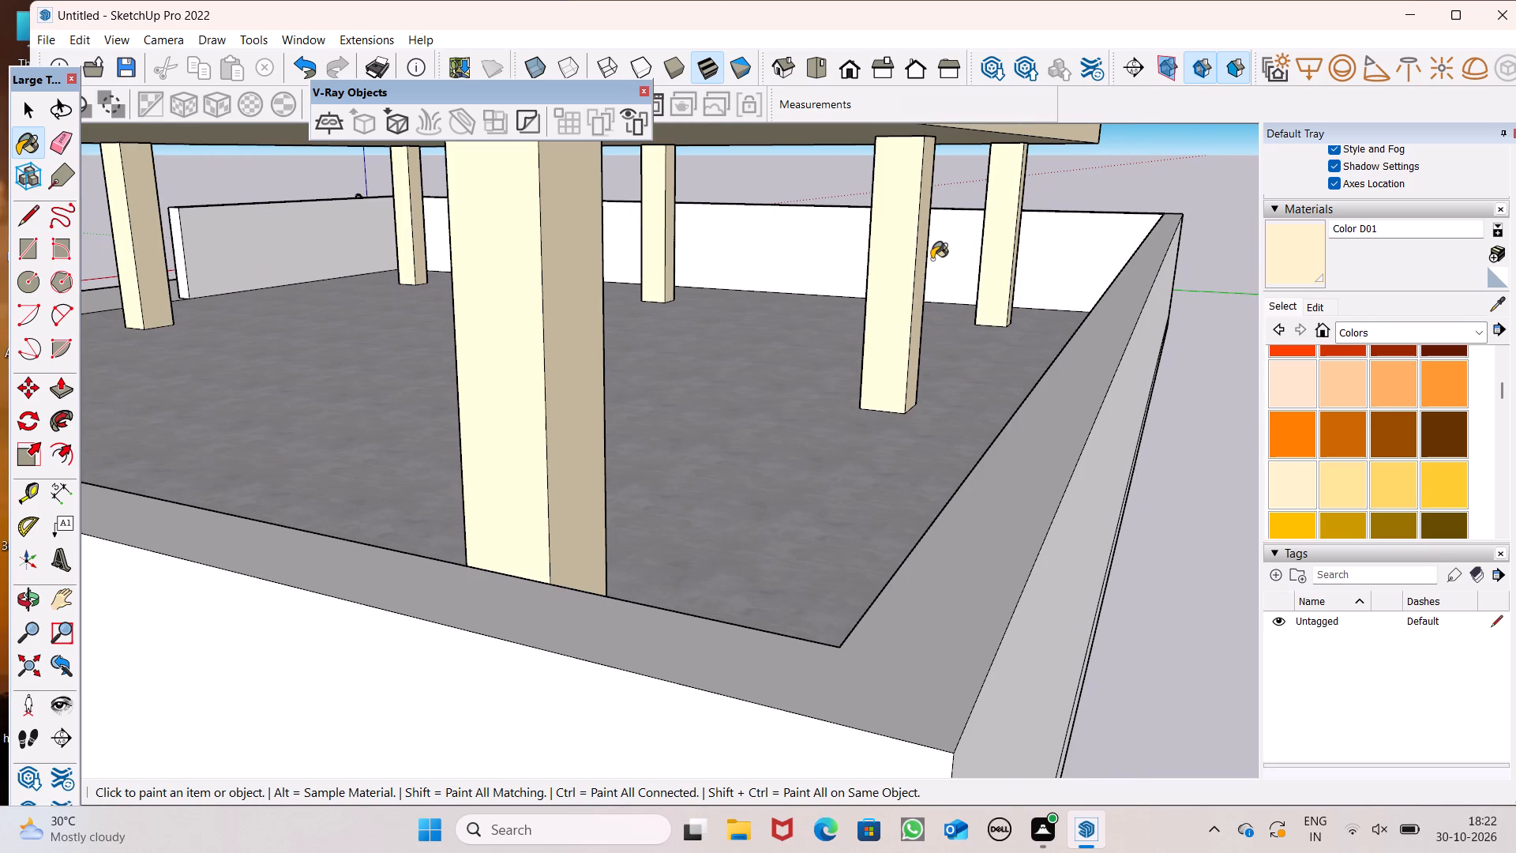
{"action": "scroll", "coordinate": [932, 259], "scroll_direction": "down", "scroll_amount": 3}
{"action": "middle_click_drag", "start_coordinate": [933, 312], "coordinate": [0, 254]}
{"action": "scroll", "coordinate": [786, 378], "scroll_direction": "up", "scroll_amount": 1}
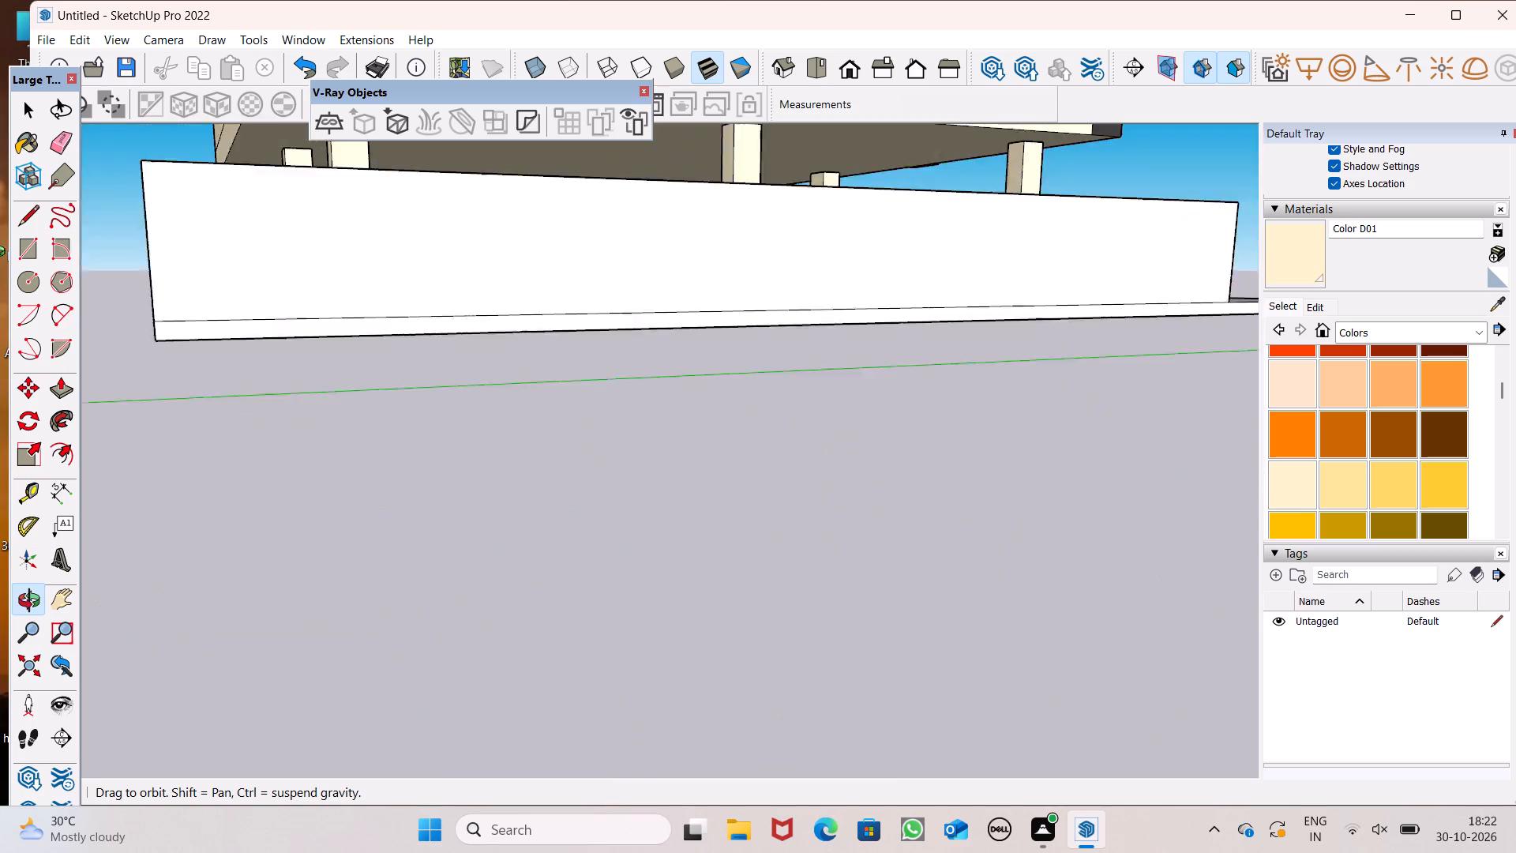
{"action": "middle_click_drag", "start_coordinate": [0, 254], "coordinate": [1255, 344]}
{"action": "middle_click_drag", "start_coordinate": [682, 322], "coordinate": [824, 333]}
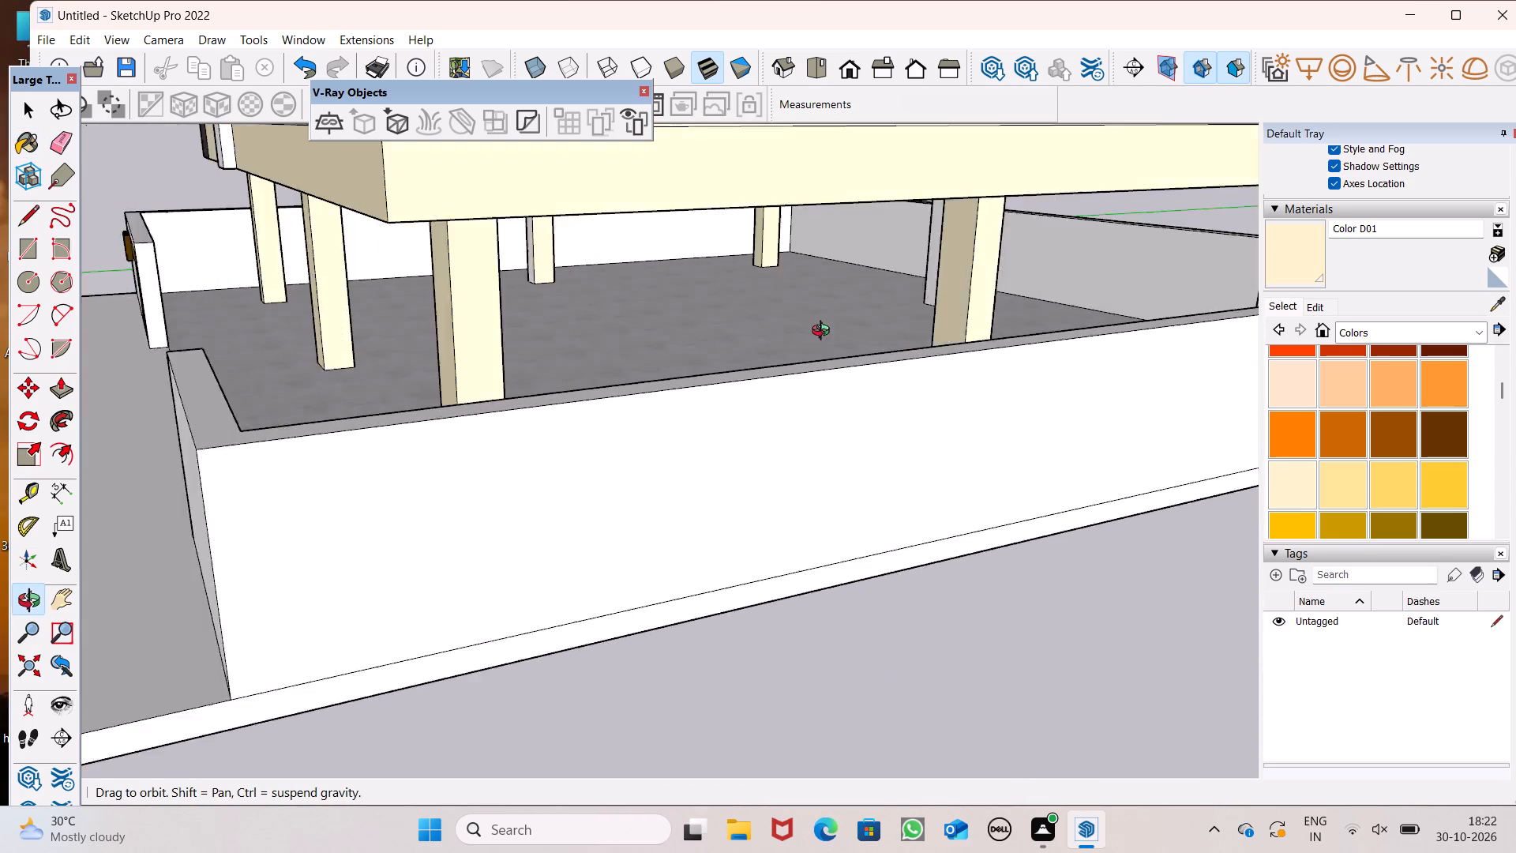
{"action": "middle_click_drag", "start_coordinate": [824, 333], "coordinate": [1040, 361]}
{"action": "scroll", "coordinate": [1044, 375], "scroll_direction": "up", "scroll_amount": 1}
{"action": "middle_click_drag", "start_coordinate": [488, 242], "coordinate": [641, 212]}
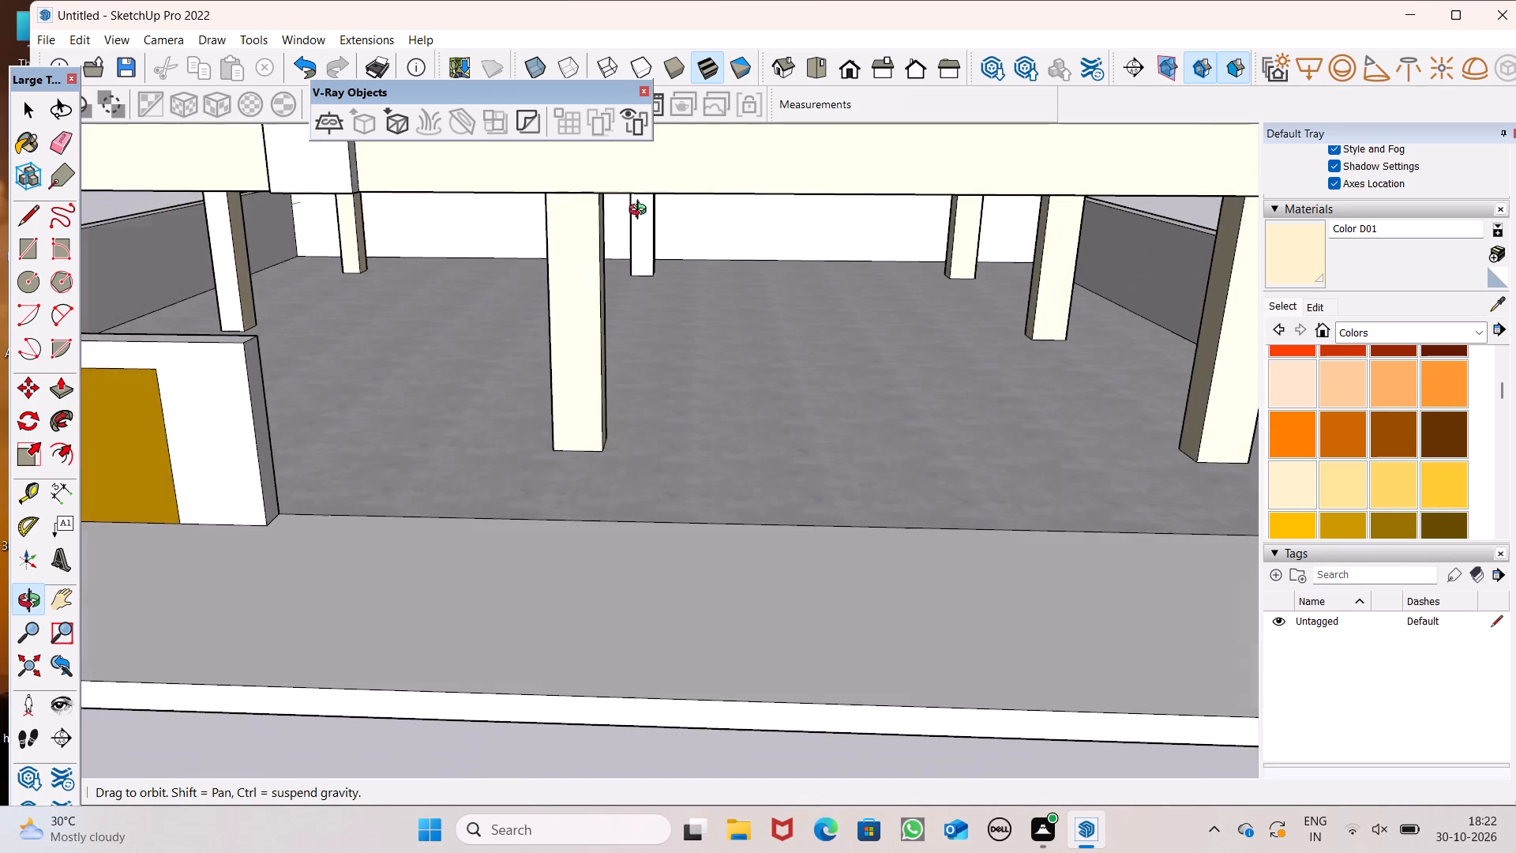
{"action": "middle_click_drag", "start_coordinate": [641, 212], "coordinate": [593, 175]}
{"action": "scroll", "coordinate": [593, 175], "scroll_direction": "up", "scroll_amount": 3}
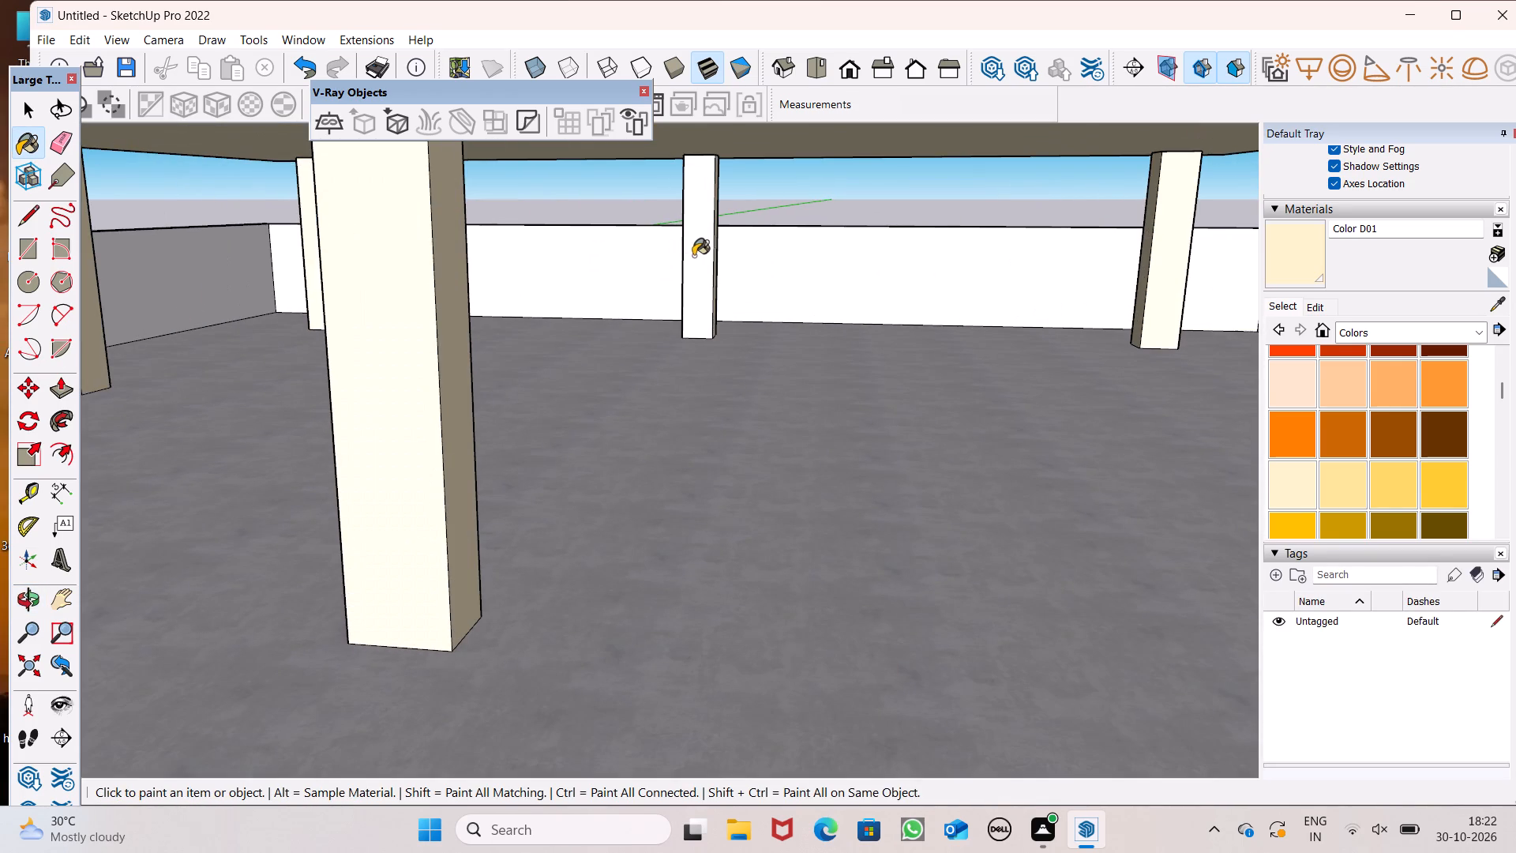
{"action": "left_click", "coordinate": [693, 256]}
Paint the remaining white column face behind the decorated wall with Color D01.
{"action": "scroll", "coordinate": [831, 151], "scroll_direction": "down", "scroll_amount": 5}
{"action": "middle_click_drag", "start_coordinate": [751, 212], "coordinate": [947, 260]}
{"action": "scroll", "coordinate": [962, 261], "scroll_direction": "up", "scroll_amount": 1}
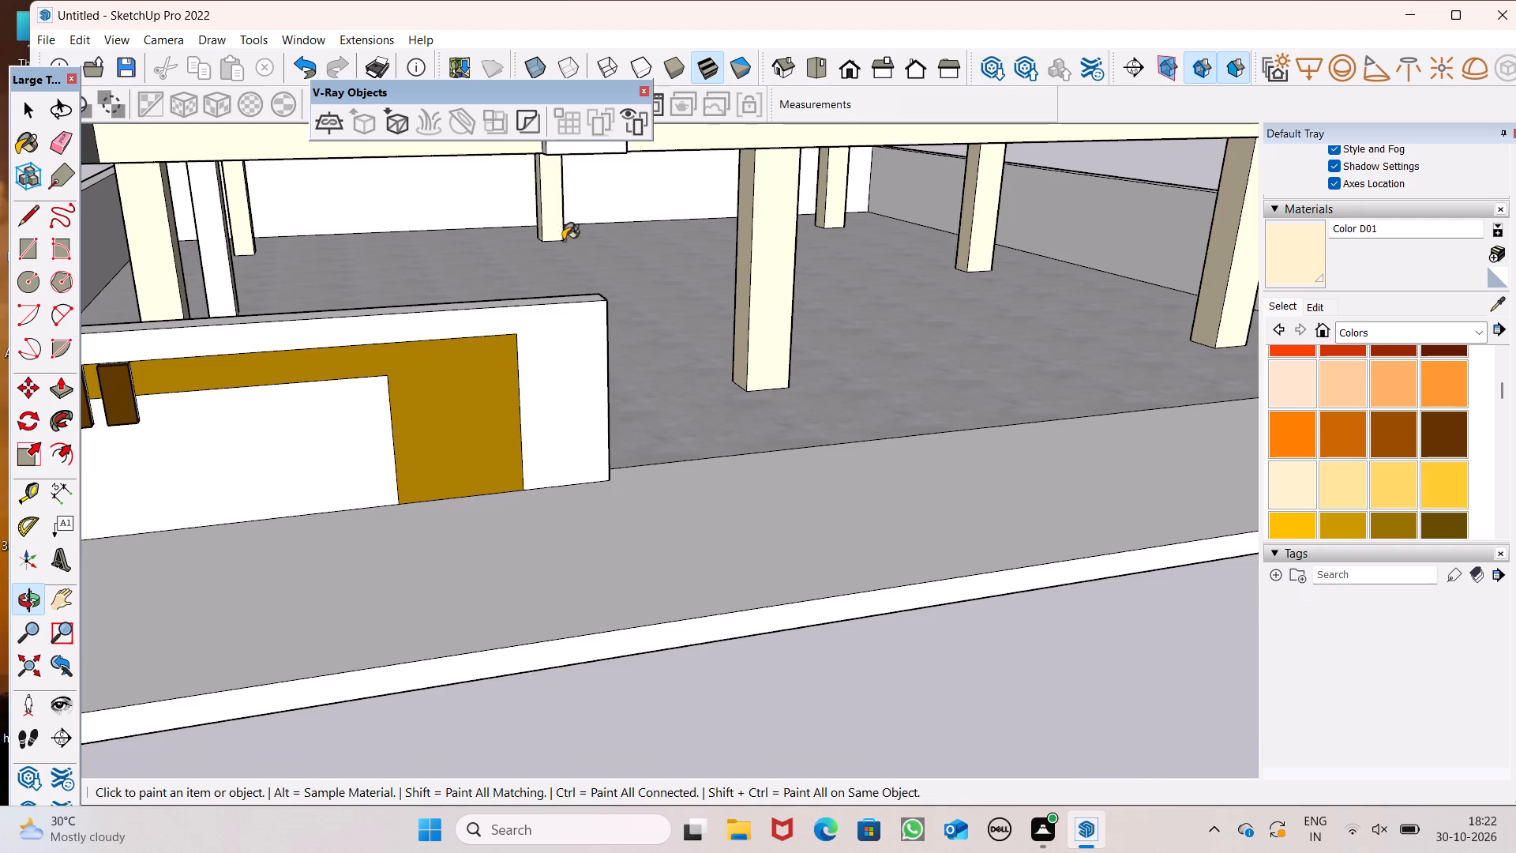
{"action": "scroll", "coordinate": [337, 233], "scroll_direction": "up", "scroll_amount": 3}
{"action": "left_click", "coordinate": [139, 261]}
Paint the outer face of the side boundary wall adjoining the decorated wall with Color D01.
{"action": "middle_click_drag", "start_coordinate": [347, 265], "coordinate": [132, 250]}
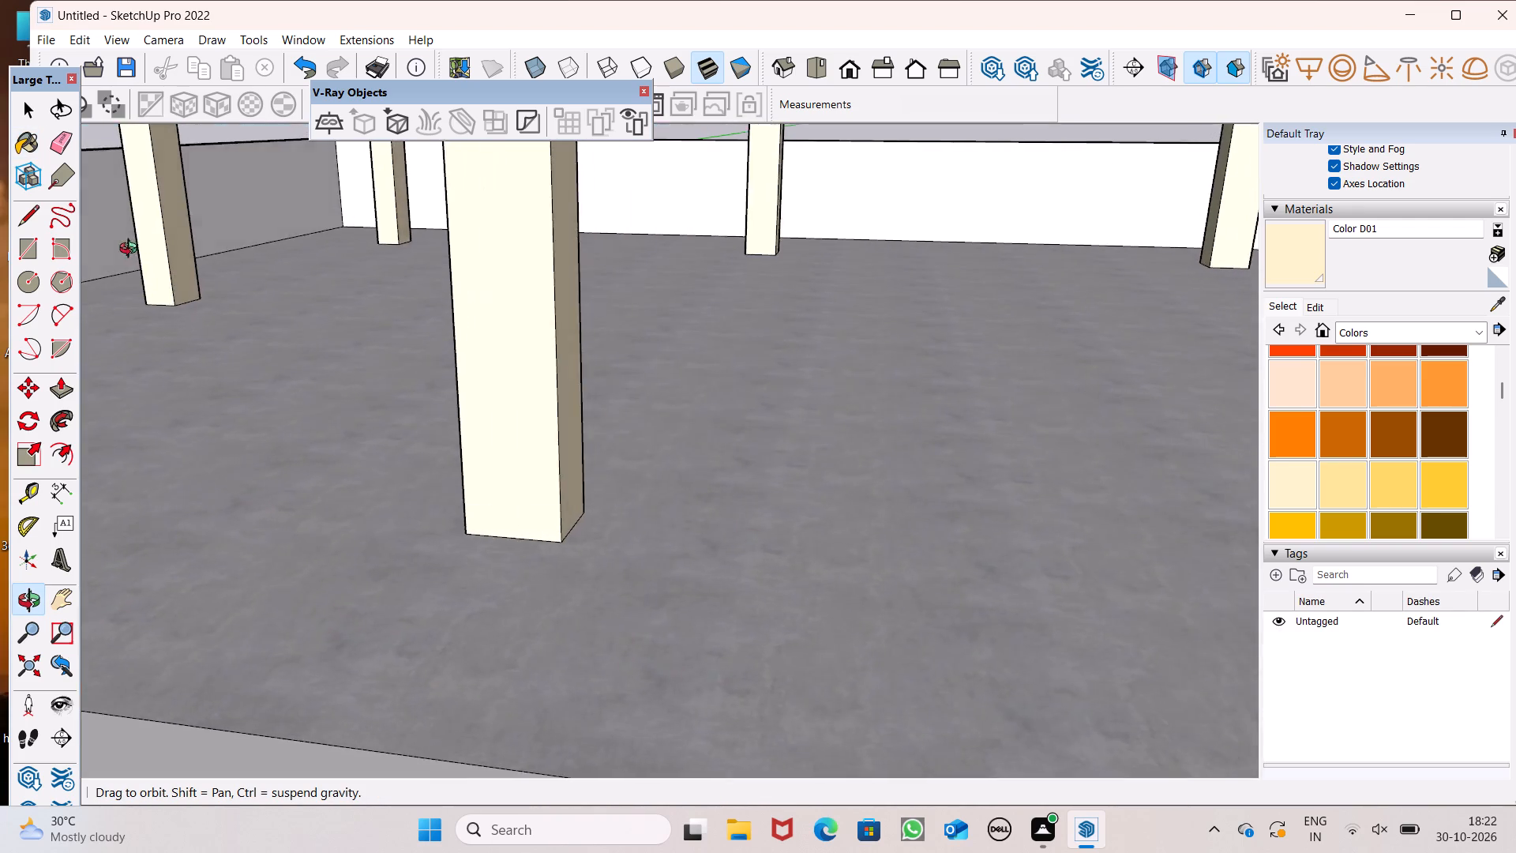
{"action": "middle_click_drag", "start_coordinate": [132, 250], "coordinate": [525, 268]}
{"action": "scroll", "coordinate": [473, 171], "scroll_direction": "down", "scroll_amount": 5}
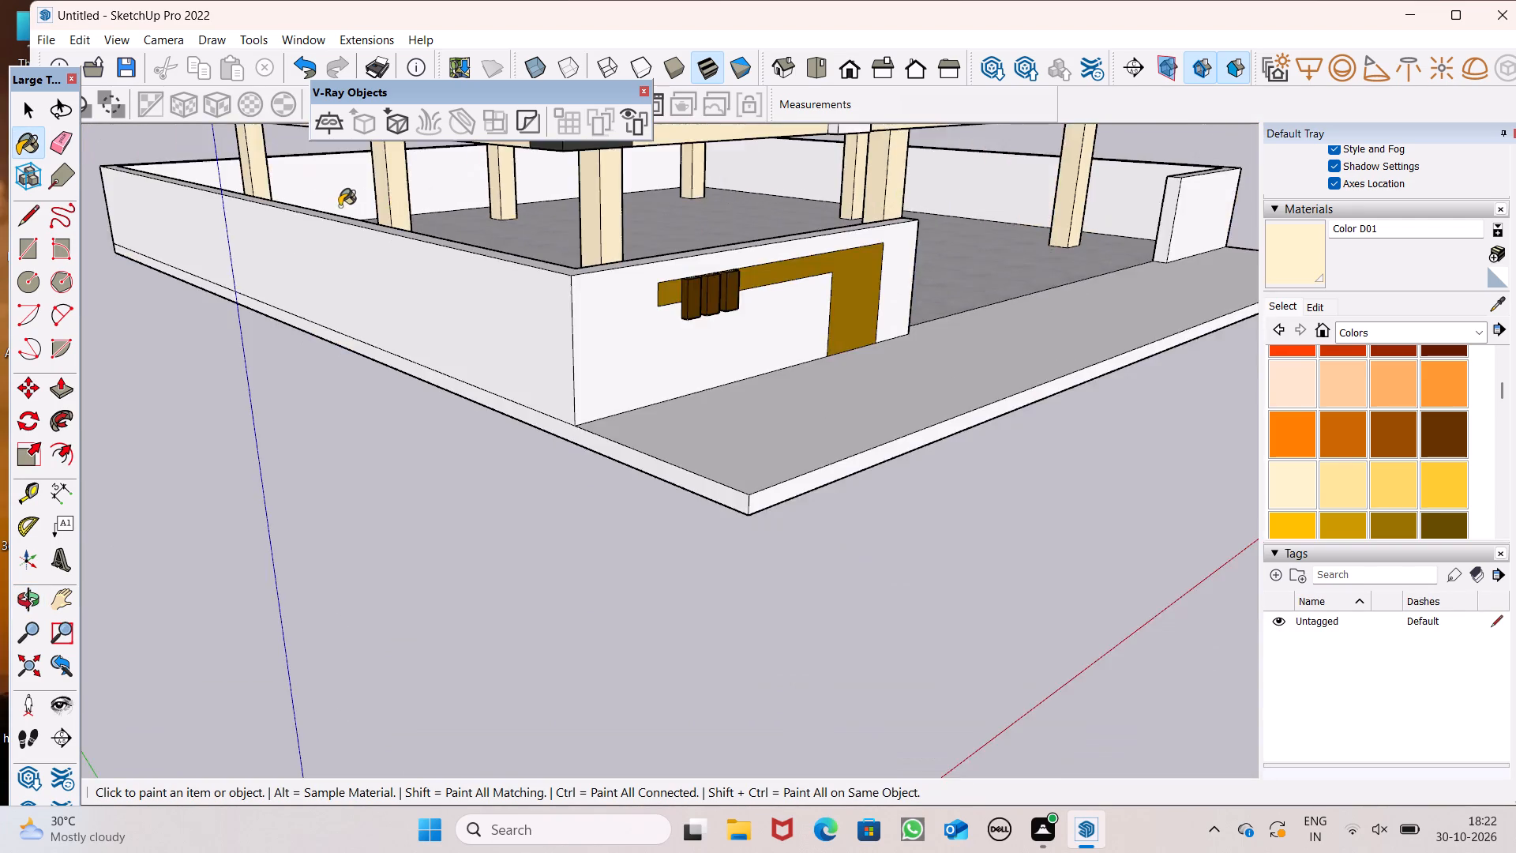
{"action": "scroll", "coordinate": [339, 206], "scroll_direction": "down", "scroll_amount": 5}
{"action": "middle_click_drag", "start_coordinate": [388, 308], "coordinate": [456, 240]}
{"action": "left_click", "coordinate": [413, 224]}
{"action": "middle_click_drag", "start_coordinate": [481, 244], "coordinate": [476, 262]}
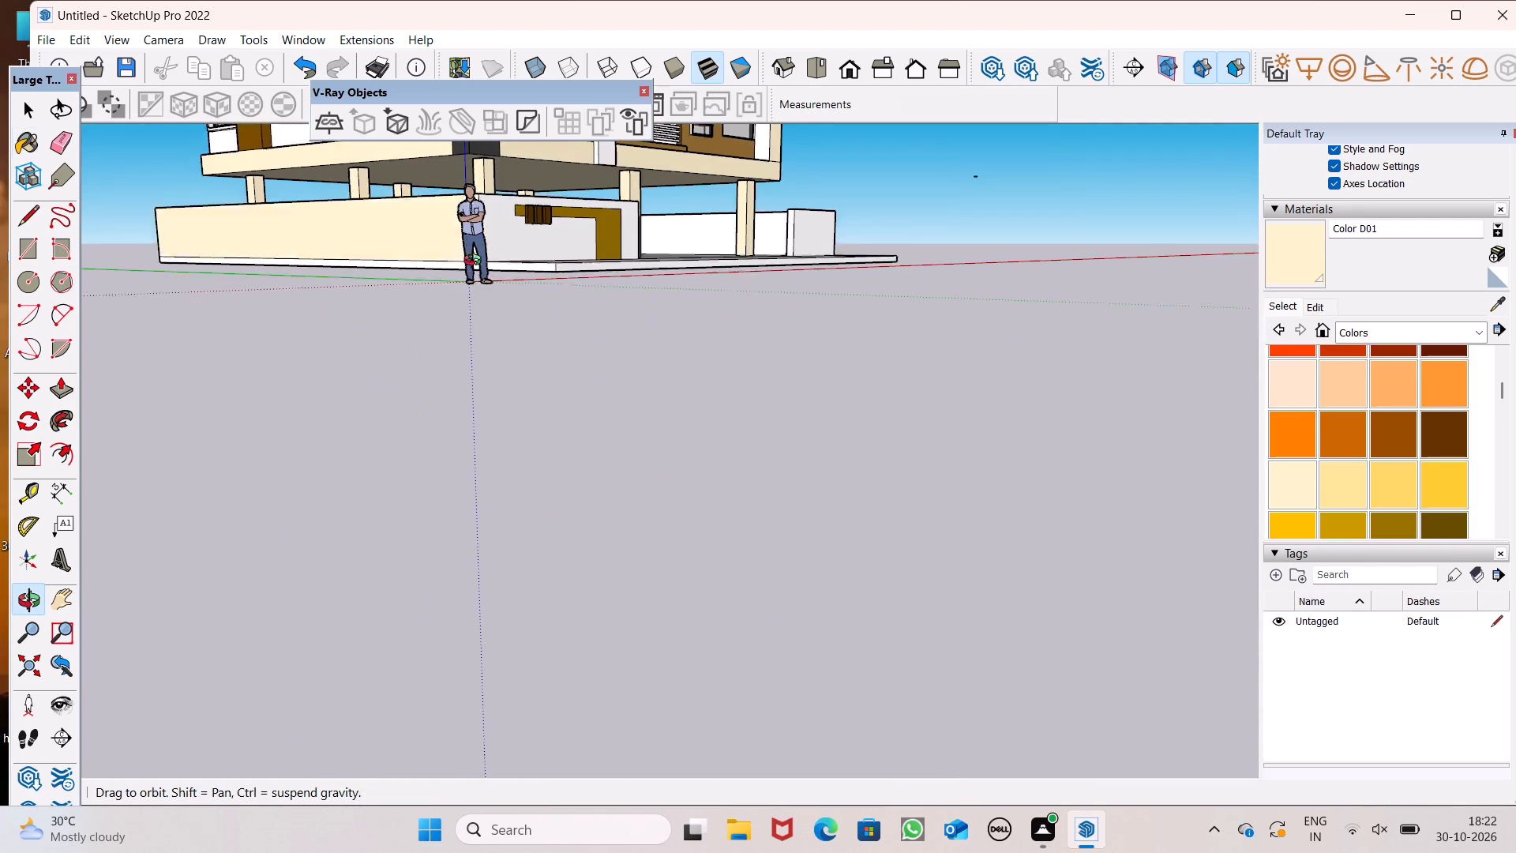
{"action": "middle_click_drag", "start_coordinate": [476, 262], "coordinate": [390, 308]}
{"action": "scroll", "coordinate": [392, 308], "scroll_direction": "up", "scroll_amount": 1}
Apply Stone Sandstone Ashlar Light from Brick, Cladding and Siding to the outer face of the side wall adjoining the decorated wall.
{"action": "left_click", "coordinate": [1377, 331]}
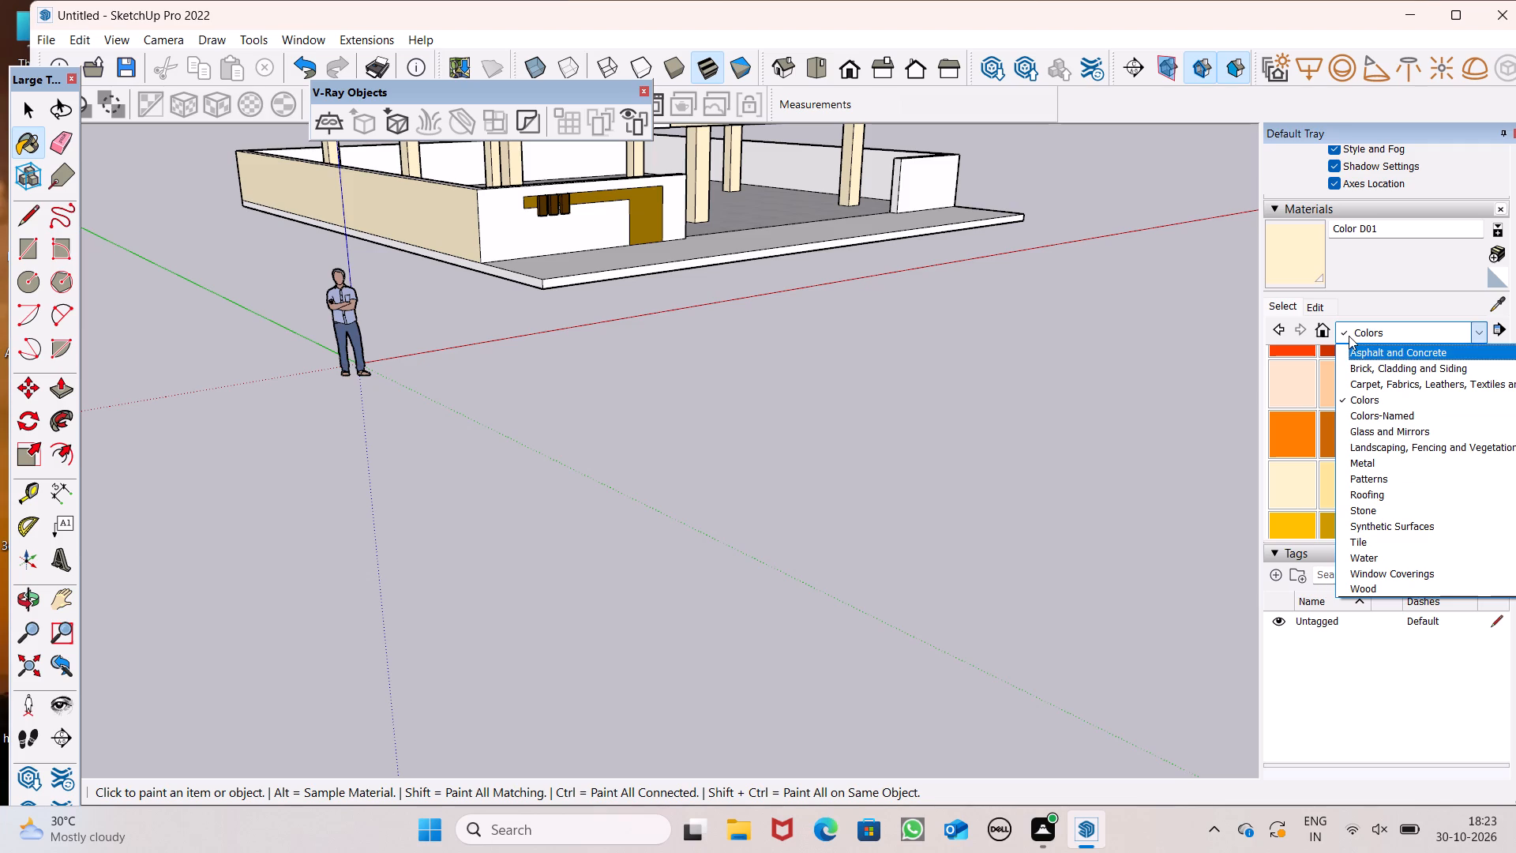
{"action": "left_click", "coordinate": [1389, 365]}
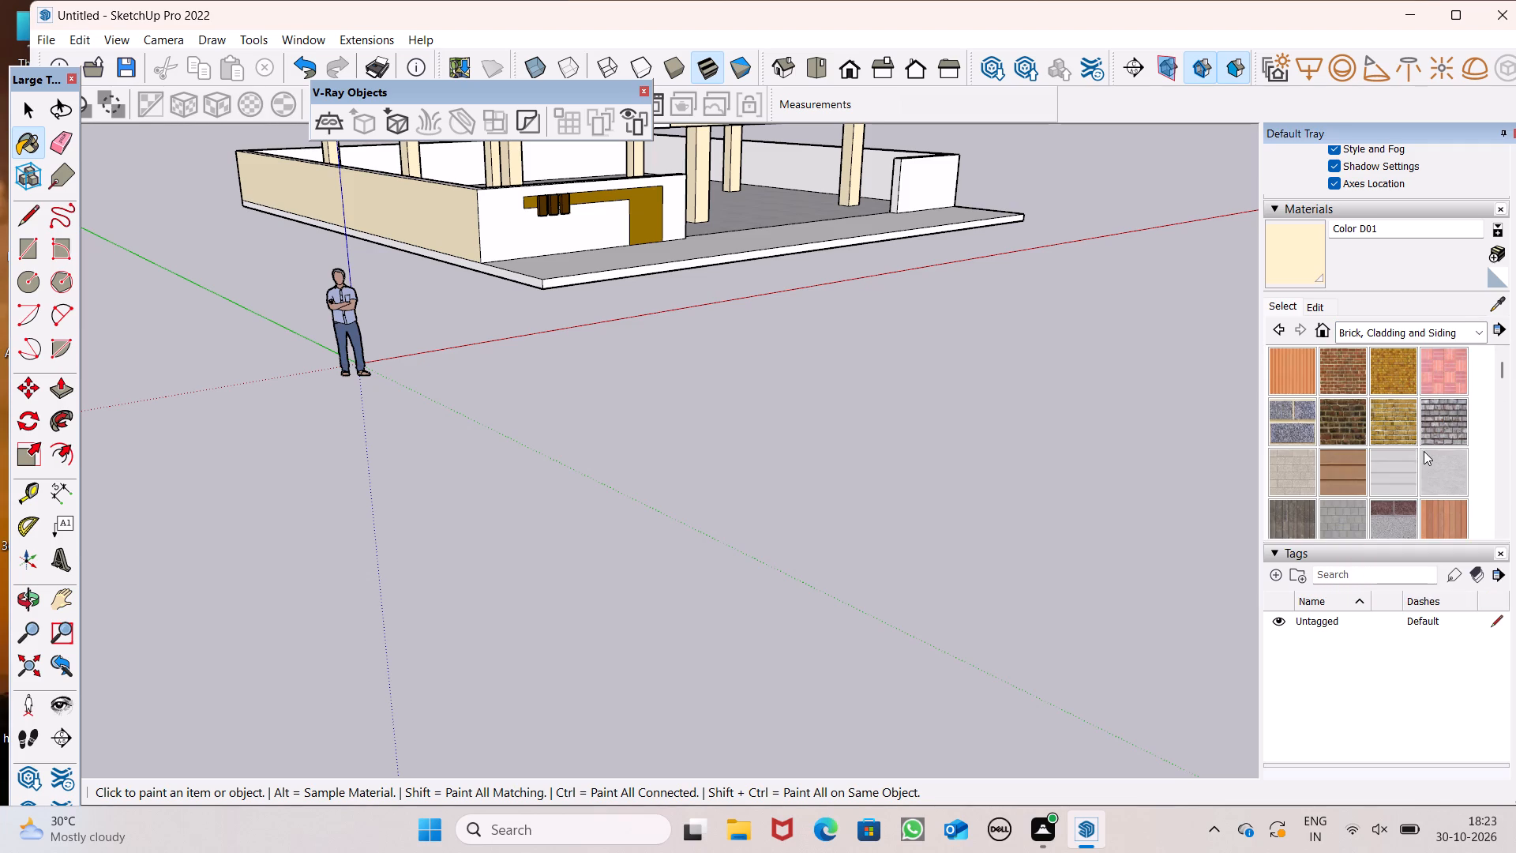
{"action": "scroll", "coordinate": [1424, 453], "scroll_direction": "down", "scroll_amount": 2}
{"action": "left_click", "coordinate": [1349, 445]}
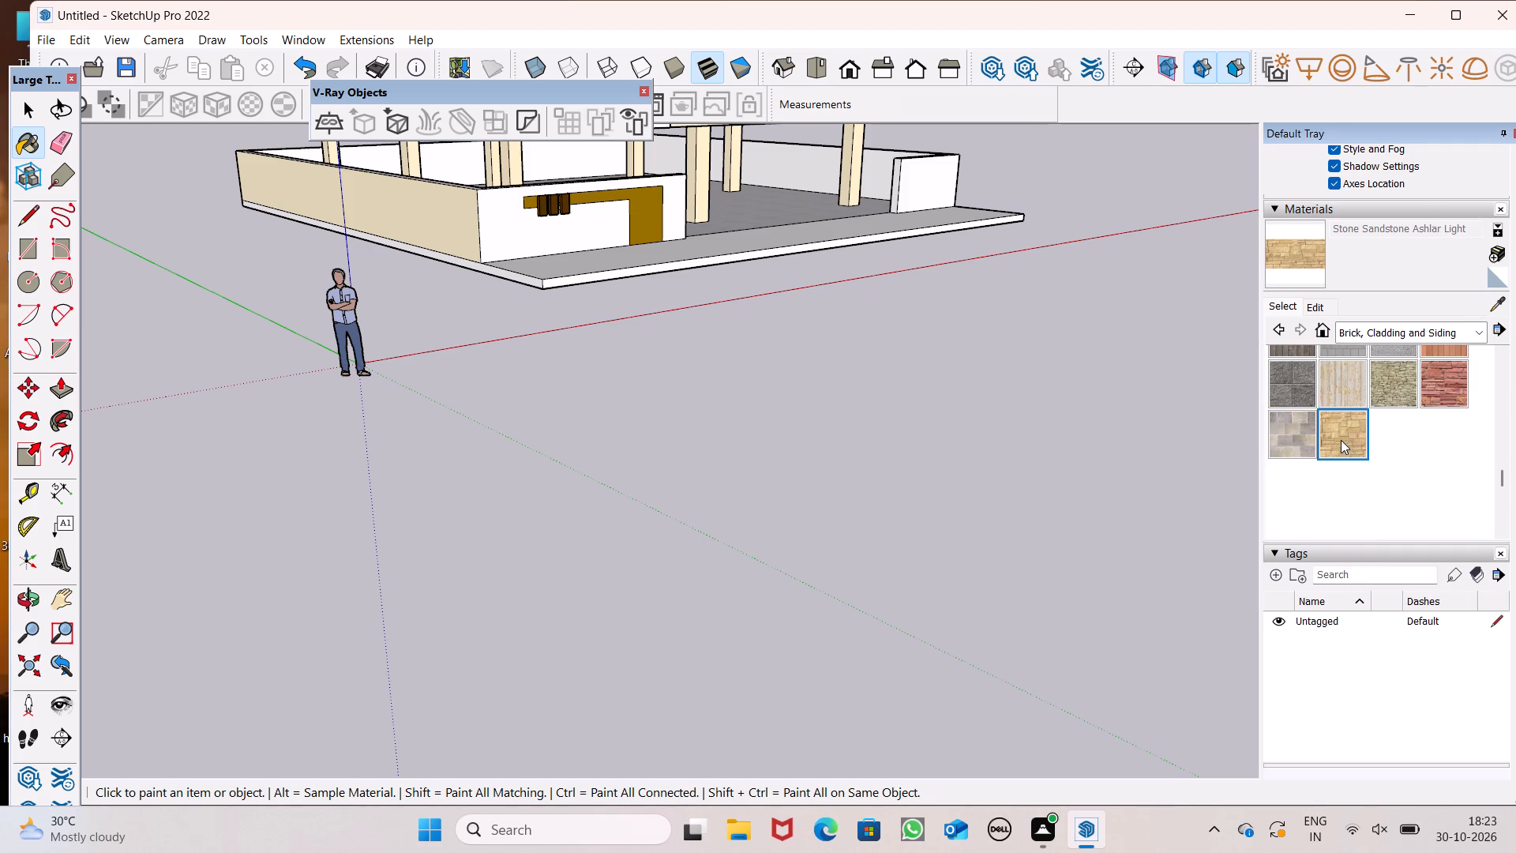
{"action": "scroll", "coordinate": [1341, 440], "scroll_direction": "up", "scroll_amount": 1}
{"action": "left_click", "coordinate": [420, 205]}
{"action": "scroll", "coordinate": [480, 211], "scroll_direction": "up", "scroll_amount": 2}
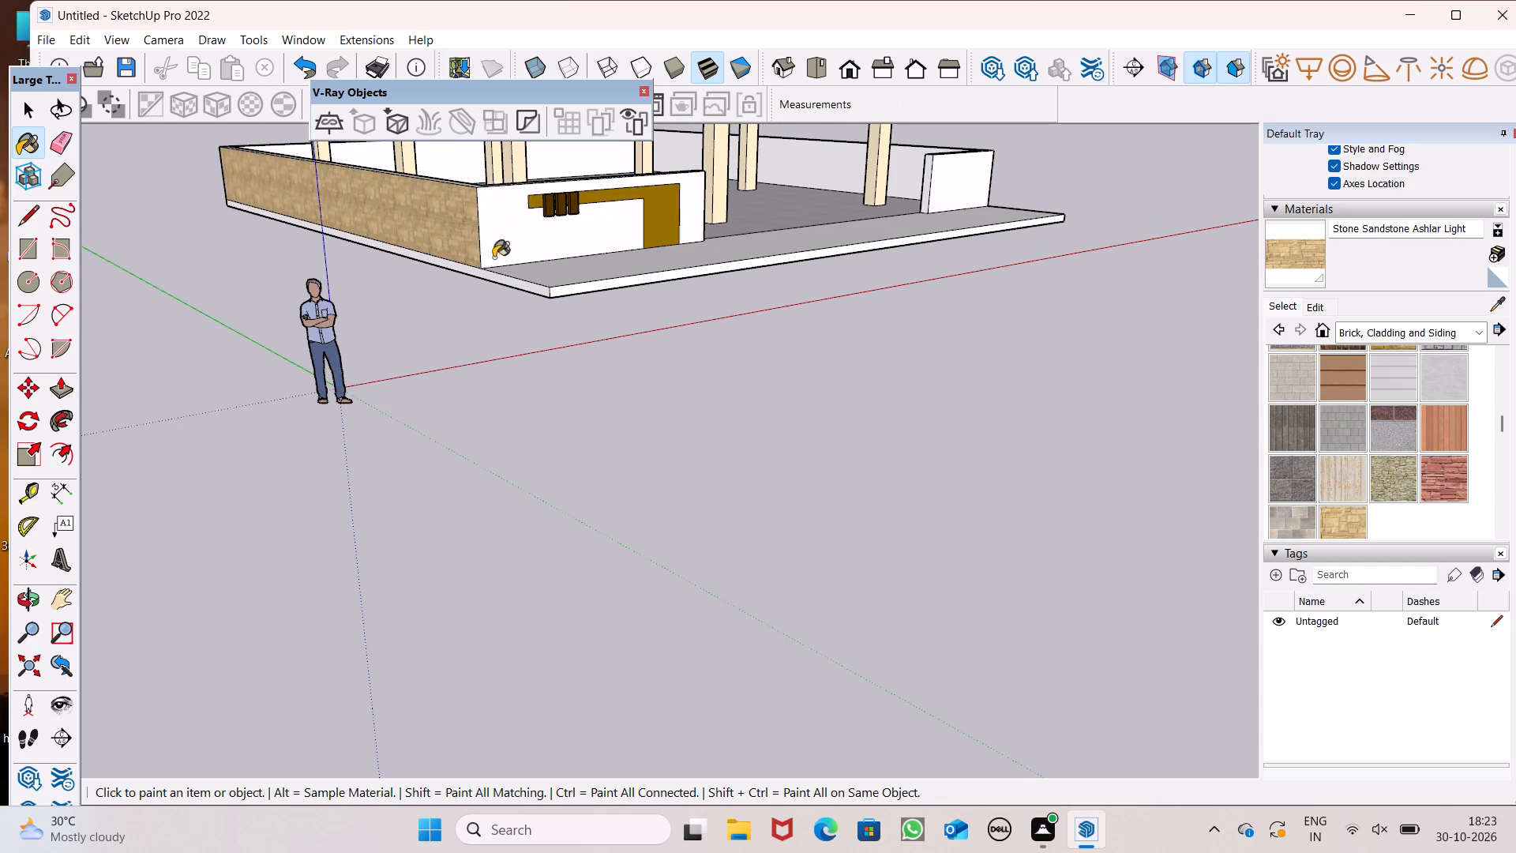
Apply Stone Sandstone Ashlar Light to the outer faces of the opposite side wall and the rear boundary wall.
{"action": "scroll", "coordinate": [493, 264], "scroll_direction": "down", "scroll_amount": 2}
{"action": "middle_click_drag", "start_coordinate": [625, 310], "coordinate": [328, 306]}
{"action": "scroll", "coordinate": [333, 307], "scroll_direction": "up", "scroll_amount": 1}
{"action": "scroll", "coordinate": [398, 196], "scroll_direction": "up", "scroll_amount": 5}
{"action": "scroll", "coordinate": [462, 314], "scroll_direction": "down", "scroll_amount": 7}
{"action": "middle_click_drag", "start_coordinate": [499, 348], "coordinate": [435, 348]}
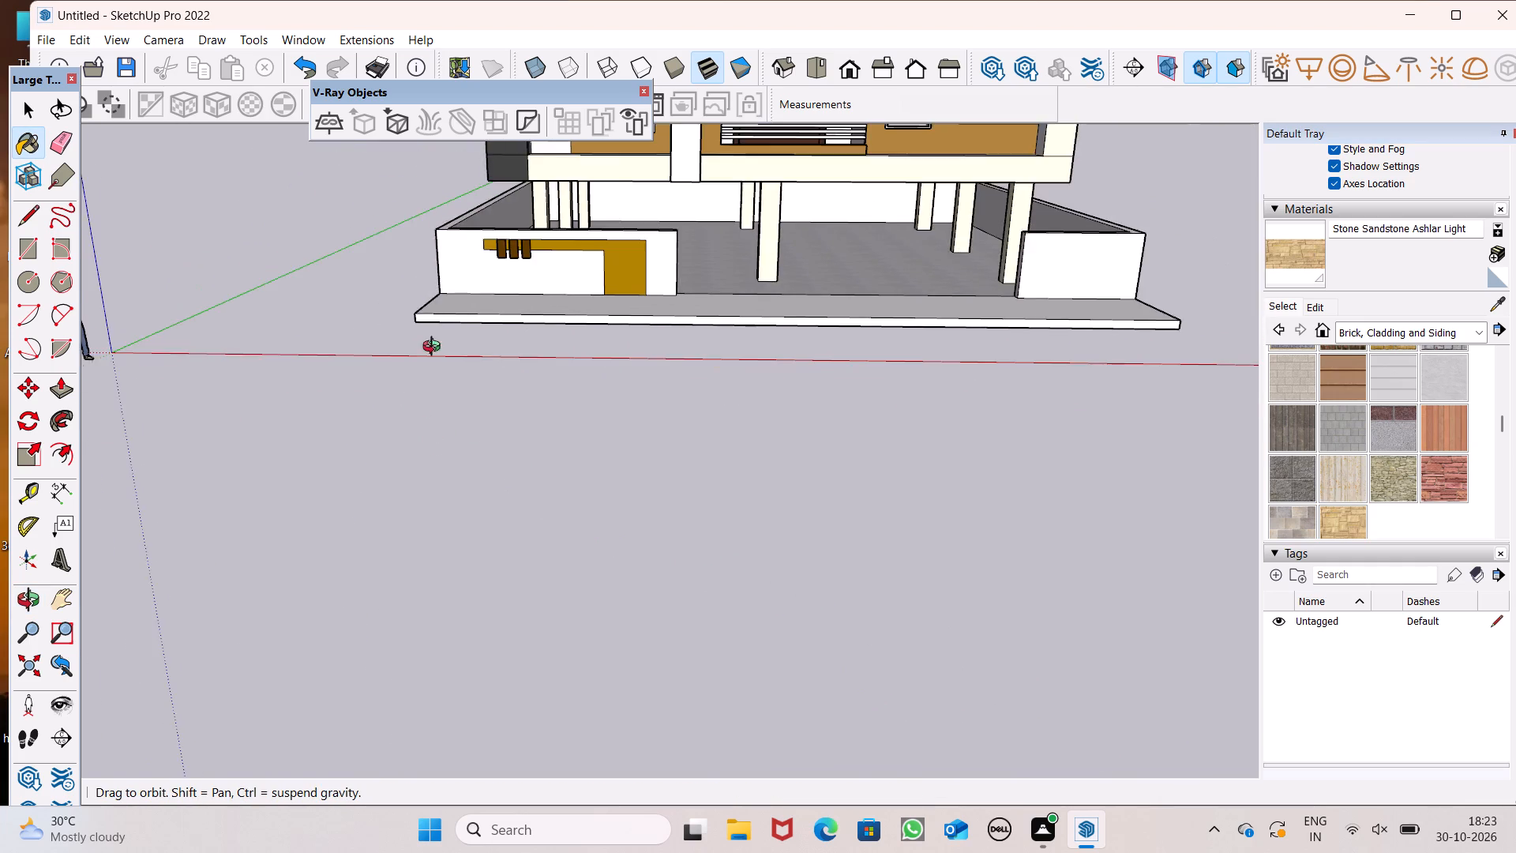
{"action": "middle_click_drag", "start_coordinate": [435, 348], "coordinate": [0, 427]}
{"action": "scroll", "coordinate": [0, 427], "scroll_direction": "up", "scroll_amount": 1}
{"action": "left_click_drag", "start_coordinate": [1004, 448], "coordinate": [981, 436]}
{"action": "scroll", "coordinate": [597, 394], "scroll_direction": "down", "scroll_amount": 7}
{"action": "middle_click_drag", "start_coordinate": [813, 430], "coordinate": [193, 355]}
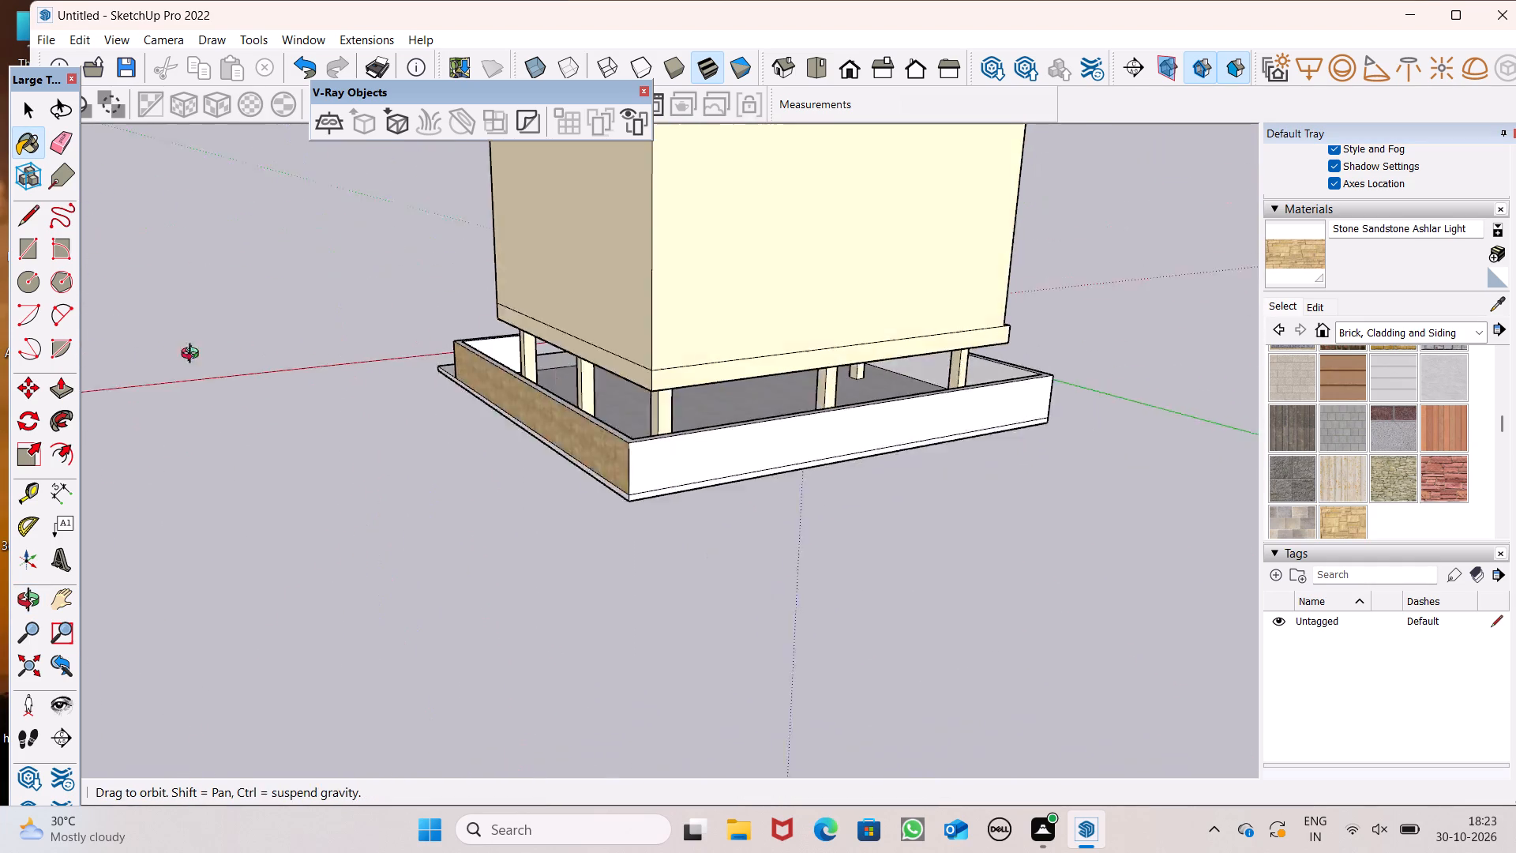
{"action": "middle_click_drag", "start_coordinate": [193, 355], "coordinate": [158, 356]}
{"action": "scroll", "coordinate": [158, 356], "scroll_direction": "up", "scroll_amount": 1}
{"action": "left_click", "coordinate": [619, 486]}
Apply Stone Sandstone Ashlar Light to the top face of the boundary wall.
{"action": "middle_click_drag", "start_coordinate": [674, 468], "coordinate": [330, 483]}
{"action": "scroll", "coordinate": [973, 528], "scroll_direction": "up", "scroll_amount": 7}
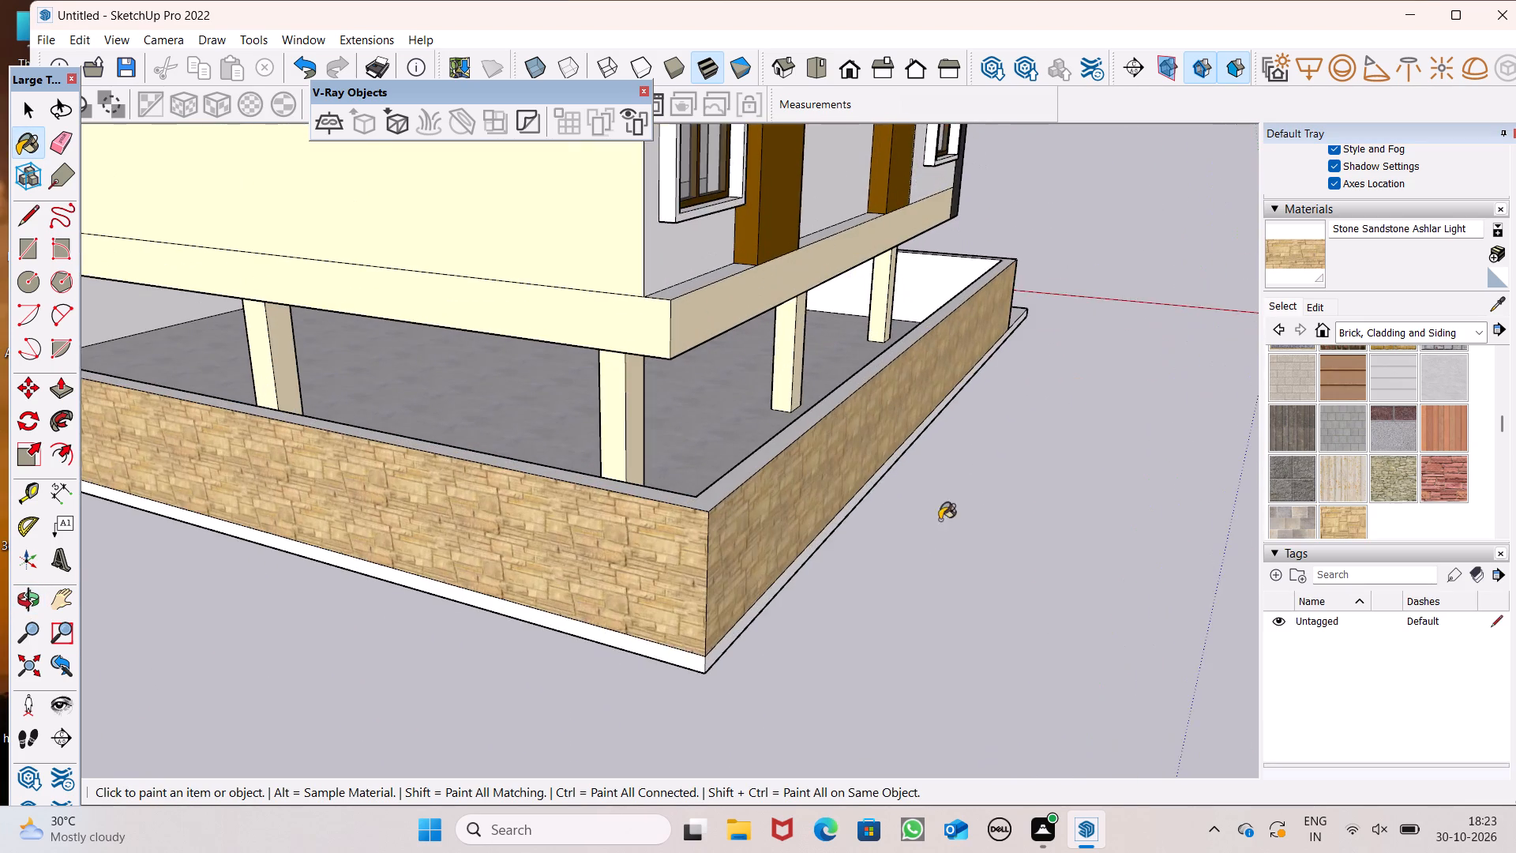
{"action": "scroll", "coordinate": [727, 532], "scroll_direction": "up", "scroll_amount": 6}
{"action": "left_click", "coordinate": [718, 470]}
{"action": "scroll", "coordinate": [782, 385], "scroll_direction": "down", "scroll_amount": 3}
Apply Stone Sandstone Ashlar Light to the inner face of the rear boundary wall.
{"action": "middle_click_drag", "start_coordinate": [797, 392], "coordinate": [1071, 408]}
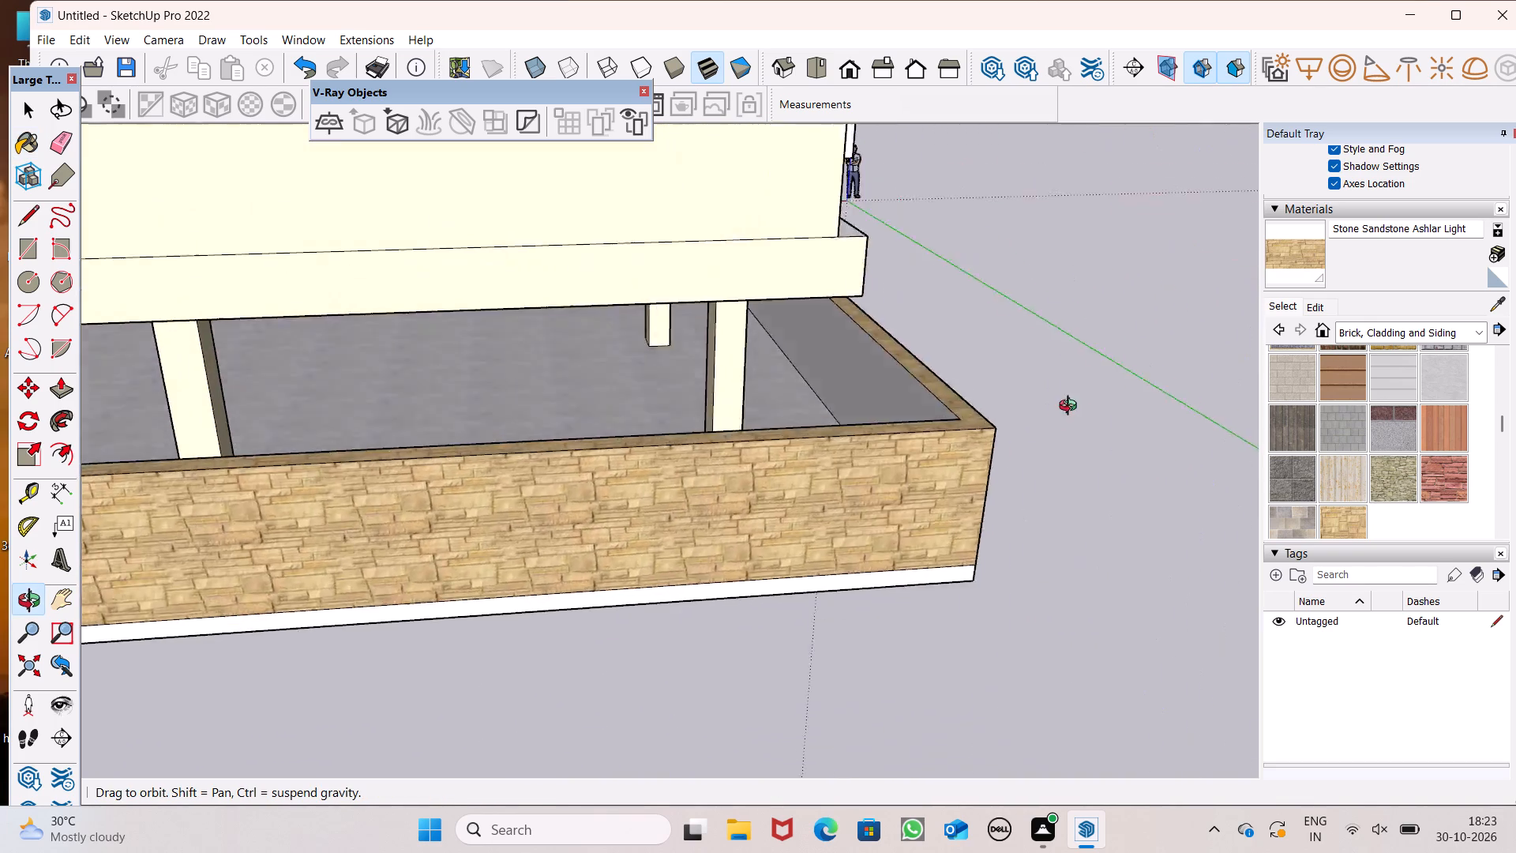
{"action": "middle_click_drag", "start_coordinate": [1071, 408], "coordinate": [1184, 336]}
{"action": "scroll", "coordinate": [1181, 337], "scroll_direction": "up", "scroll_amount": 2}
{"action": "scroll", "coordinate": [1000, 341], "scroll_direction": "down", "scroll_amount": 13}
{"action": "middle_click_drag", "start_coordinate": [689, 391], "coordinate": [1134, 575]}
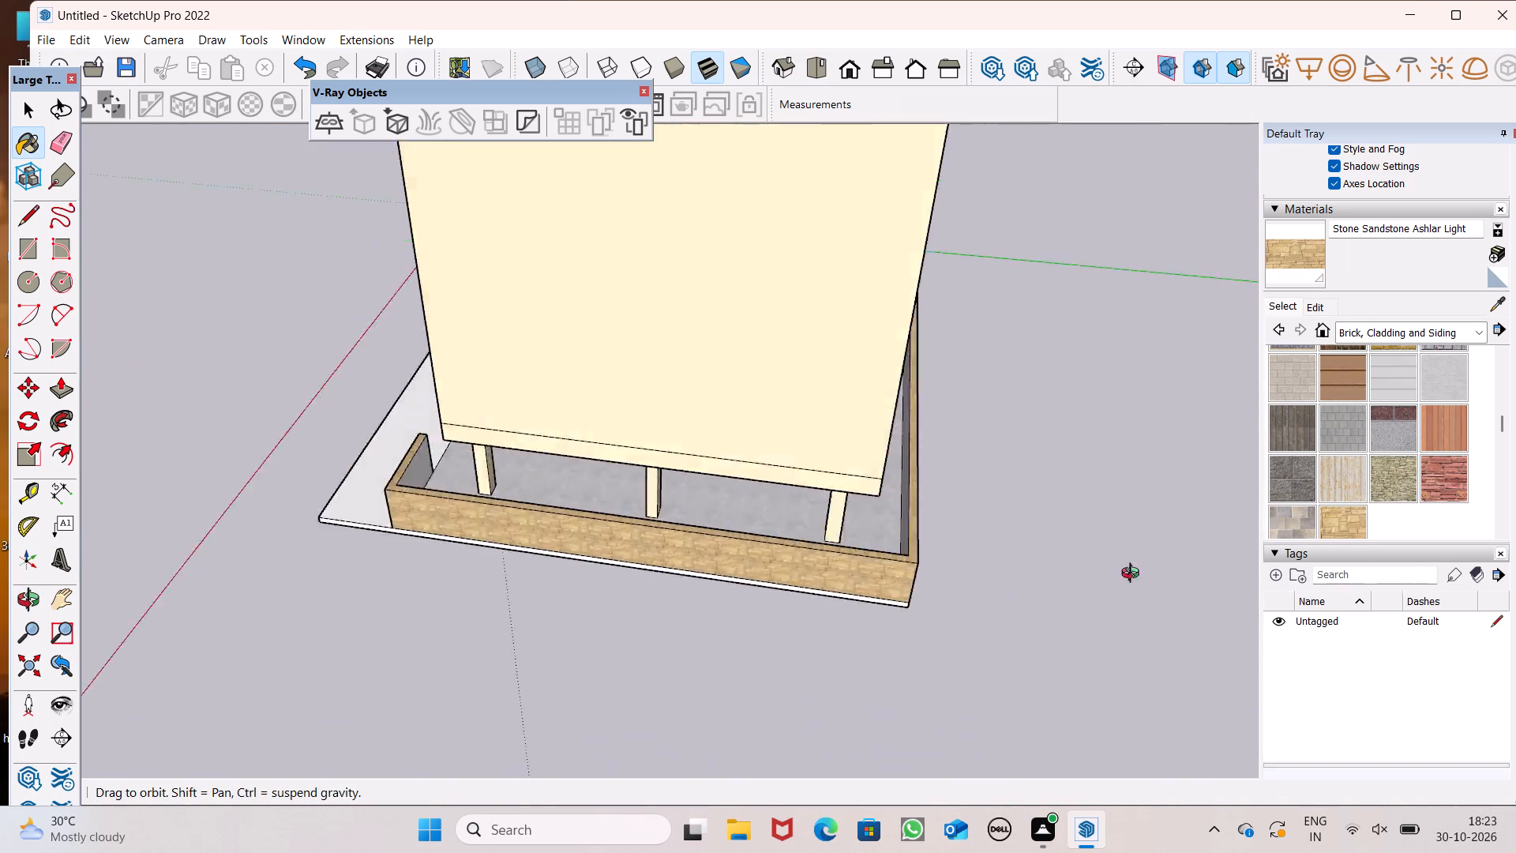
{"action": "middle_click_drag", "start_coordinate": [1134, 575], "coordinate": [1405, 419]}
{"action": "middle_click_drag", "start_coordinate": [695, 505], "coordinate": [1084, 442]}
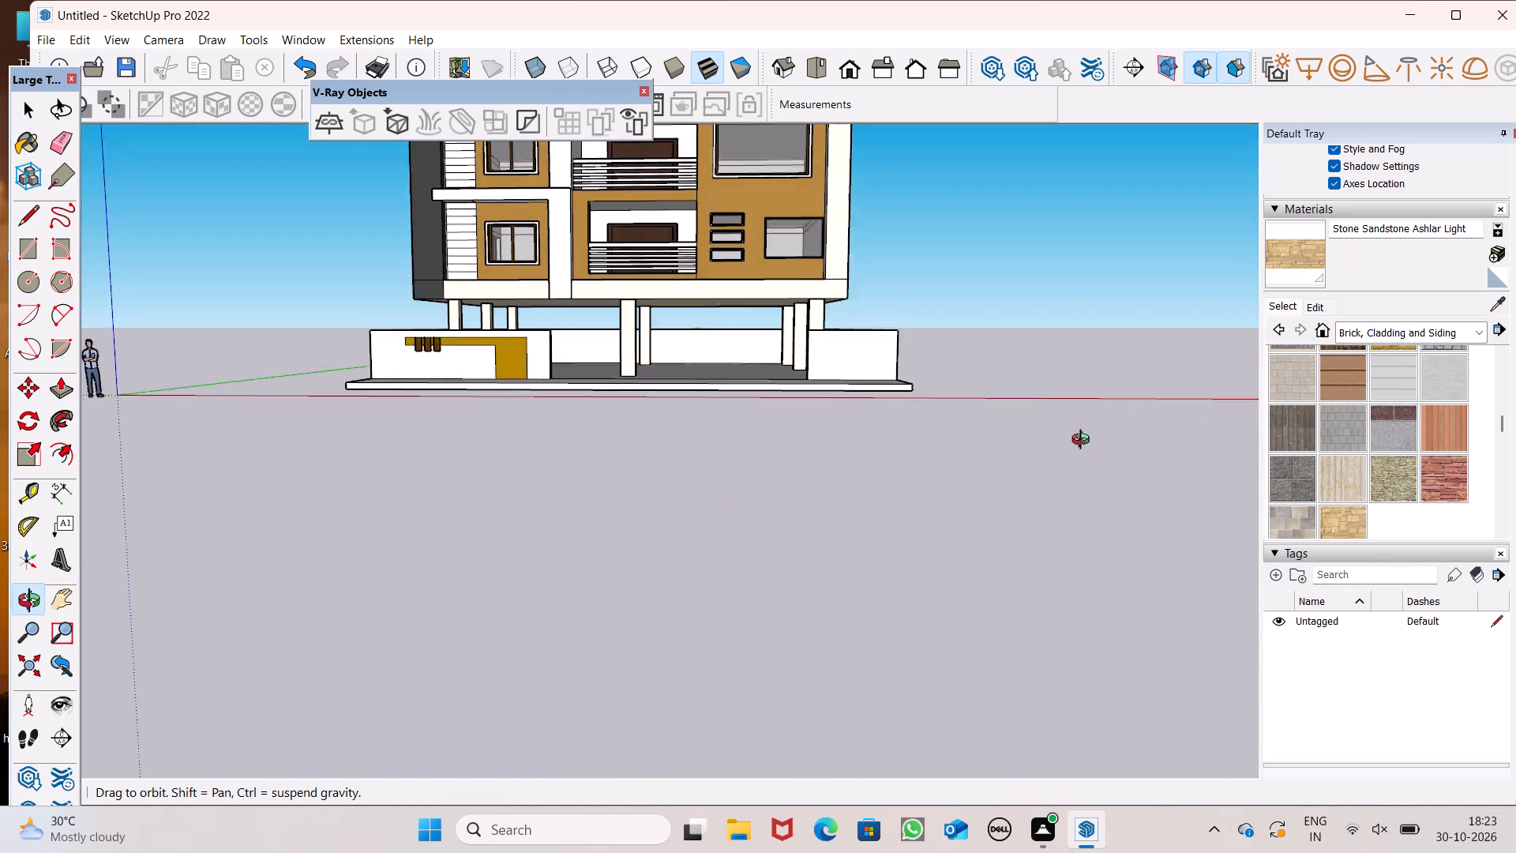
{"action": "middle_click_drag", "start_coordinate": [1084, 442], "coordinate": [1080, 437]}
{"action": "scroll", "coordinate": [844, 363], "scroll_direction": "up", "scroll_amount": 6}
{"action": "left_click", "coordinate": [704, 351]}
Apply Stone Sandstone Ashlar Light to the inner faces of both side boundary walls.
{"action": "middle_click_drag", "start_coordinate": [720, 376], "coordinate": [860, 439]}
{"action": "scroll", "coordinate": [857, 442], "scroll_direction": "up", "scroll_amount": 1}
{"action": "left_click", "coordinate": [977, 311]}
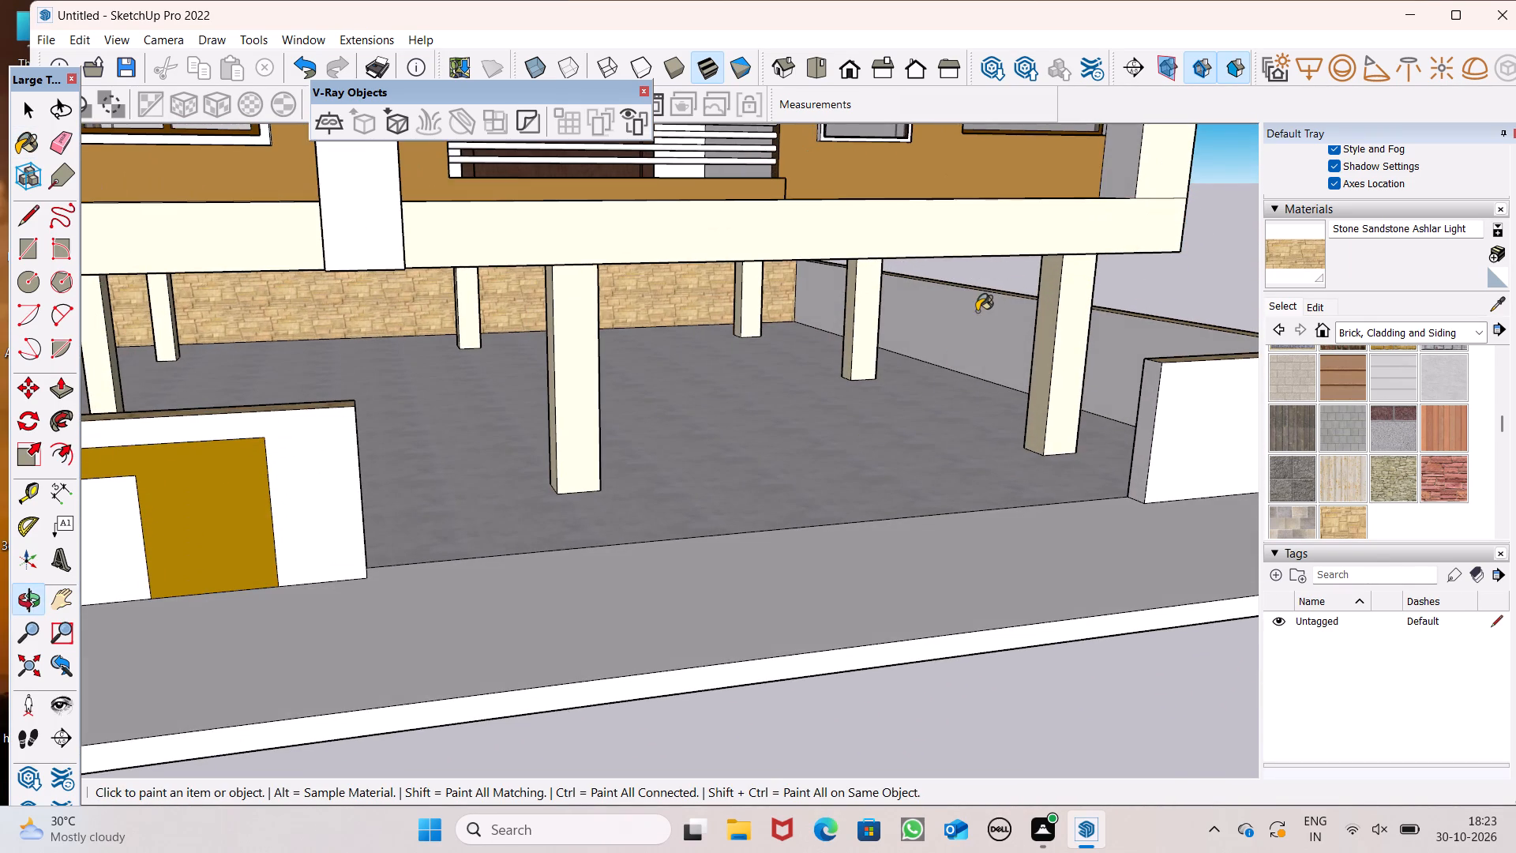
{"action": "scroll", "coordinate": [977, 311], "scroll_direction": "down", "scroll_amount": 5}
{"action": "middle_click_drag", "start_coordinate": [959, 404], "coordinate": [361, 419]}
{"action": "scroll", "coordinate": [360, 304], "scroll_direction": "up", "scroll_amount": 7}
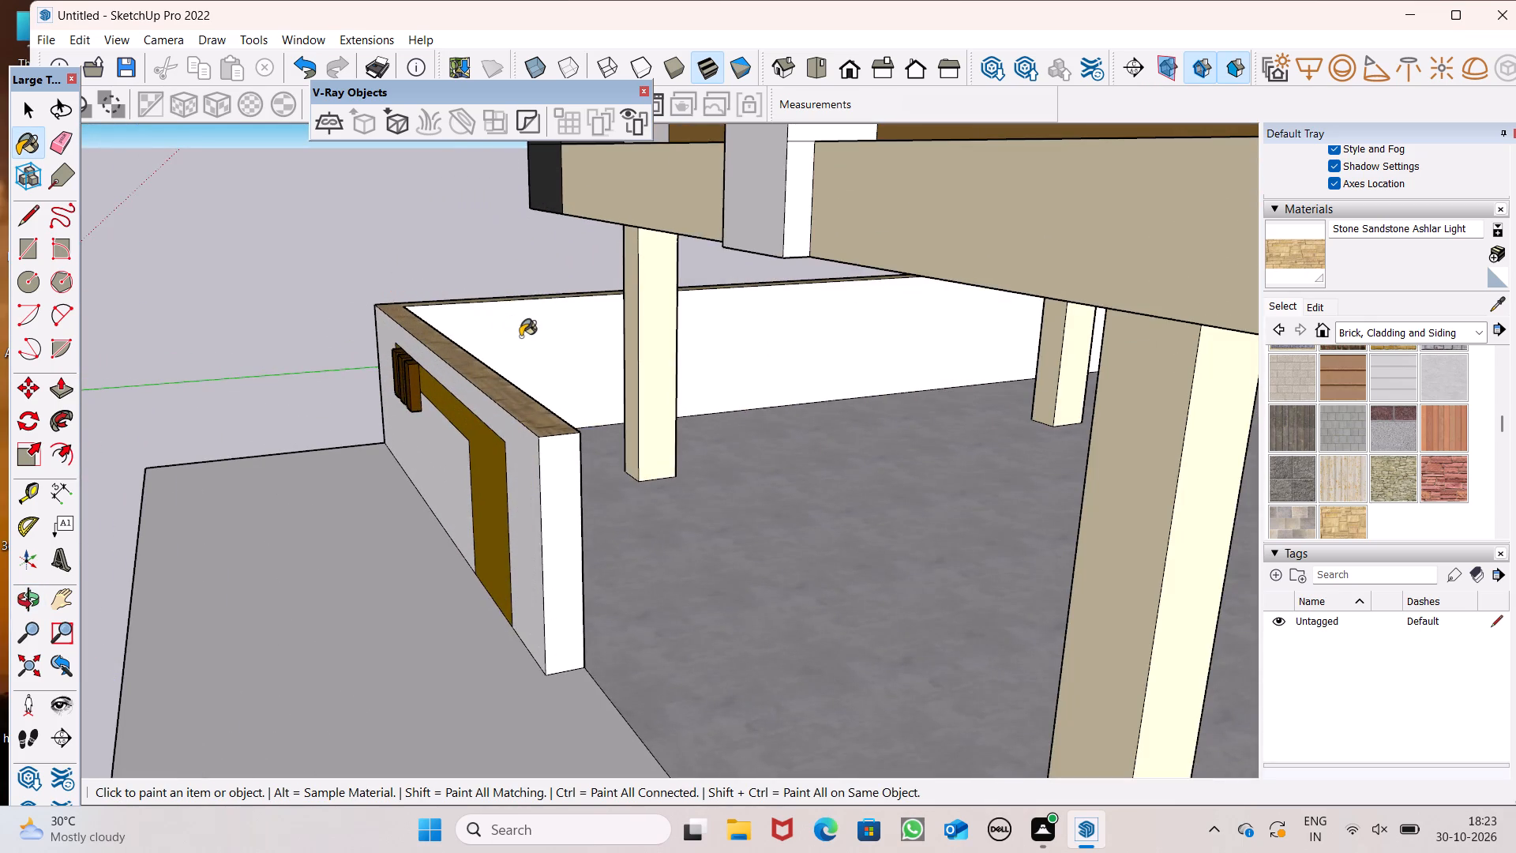
{"action": "left_click", "coordinate": [523, 336]}
Apply Stone Sandstone Ashlar Light to the inner faces of the short front wall and the decorated front wall.
{"action": "scroll", "coordinate": [523, 336], "scroll_direction": "down", "scroll_amount": 6}
{"action": "middle_click_drag", "start_coordinate": [518, 396], "coordinate": [1395, 400]}
{"action": "middle_click_drag", "start_coordinate": [636, 406], "coordinate": [1112, 348]}
{"action": "scroll", "coordinate": [1086, 374], "scroll_direction": "up", "scroll_amount": 1}
{"action": "scroll", "coordinate": [550, 351], "scroll_direction": "up", "scroll_amount": 5}
{"action": "middle_click_drag", "start_coordinate": [495, 367], "coordinate": [560, 444]}
{"action": "scroll", "coordinate": [559, 467], "scroll_direction": "up", "scroll_amount": 2}
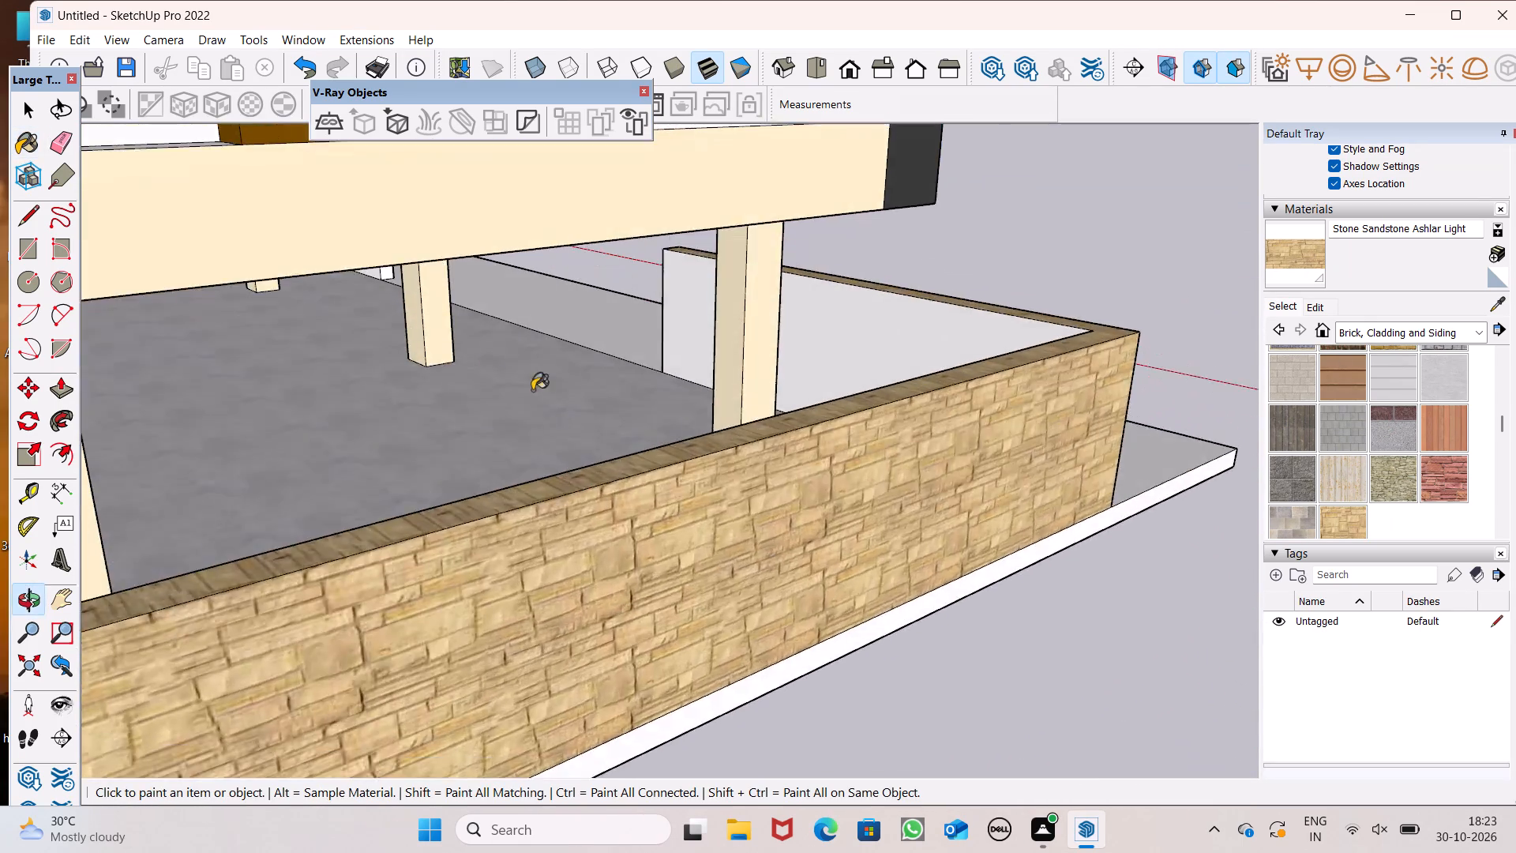
{"action": "scroll", "coordinate": [532, 390], "scroll_direction": "up", "scroll_amount": 3}
{"action": "left_click", "coordinate": [300, 220]}
{"action": "left_click", "coordinate": [929, 359]}
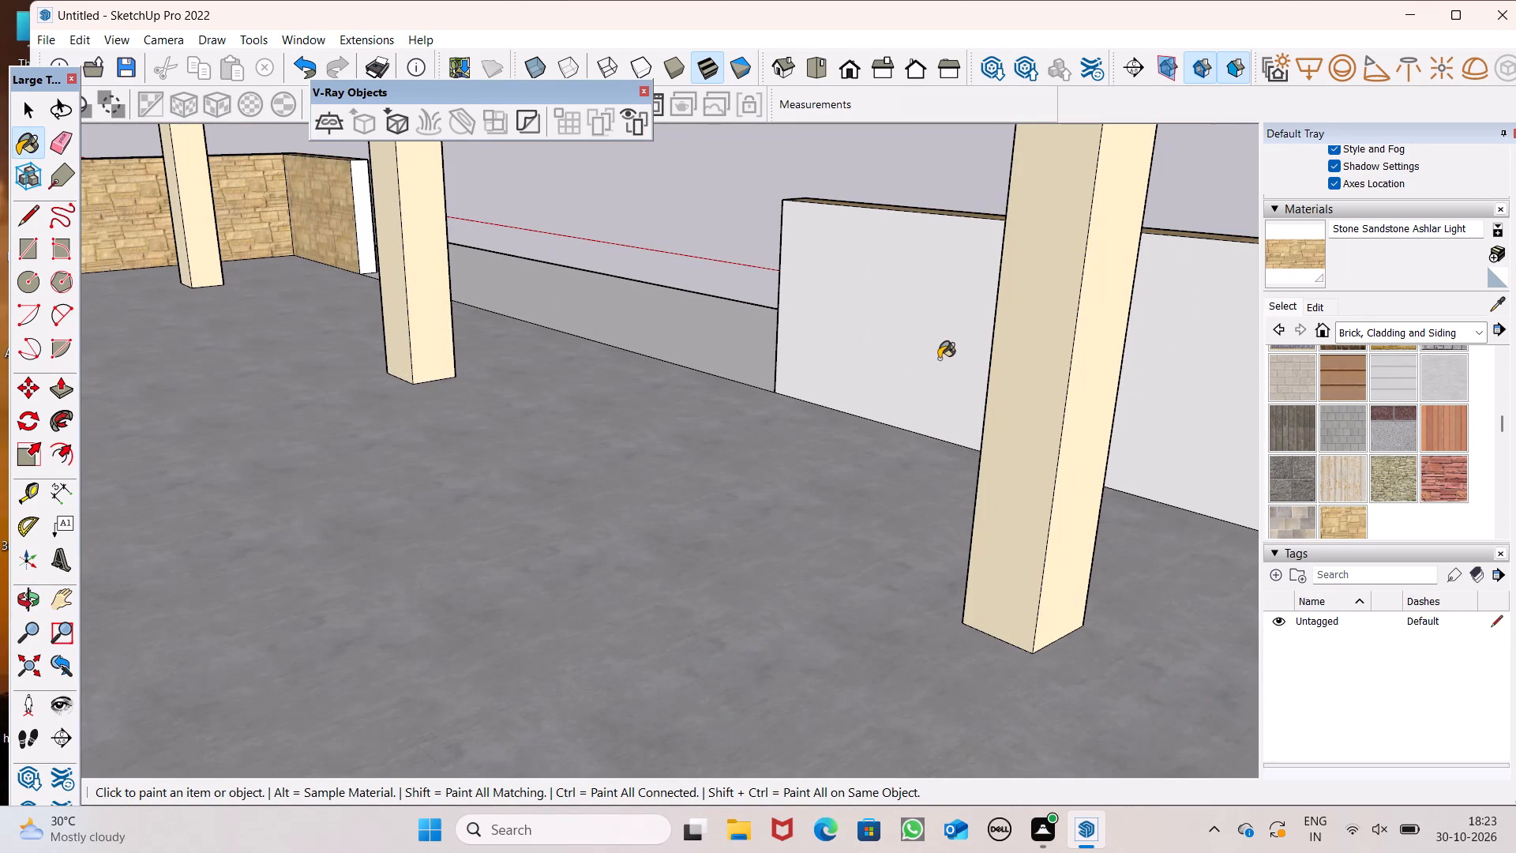
Apply Stone Sandstone Ashlar Light to the end faces of both front boundary walls at the entrance opening.
{"action": "scroll", "coordinate": [939, 359], "scroll_direction": "down", "scroll_amount": 2}
{"action": "middle_click_drag", "start_coordinate": [932, 368], "coordinate": [18, 442]}
{"action": "middle_click_drag", "start_coordinate": [721, 451], "coordinate": [426, 449]}
{"action": "scroll", "coordinate": [433, 387], "scroll_direction": "up", "scroll_amount": 4}
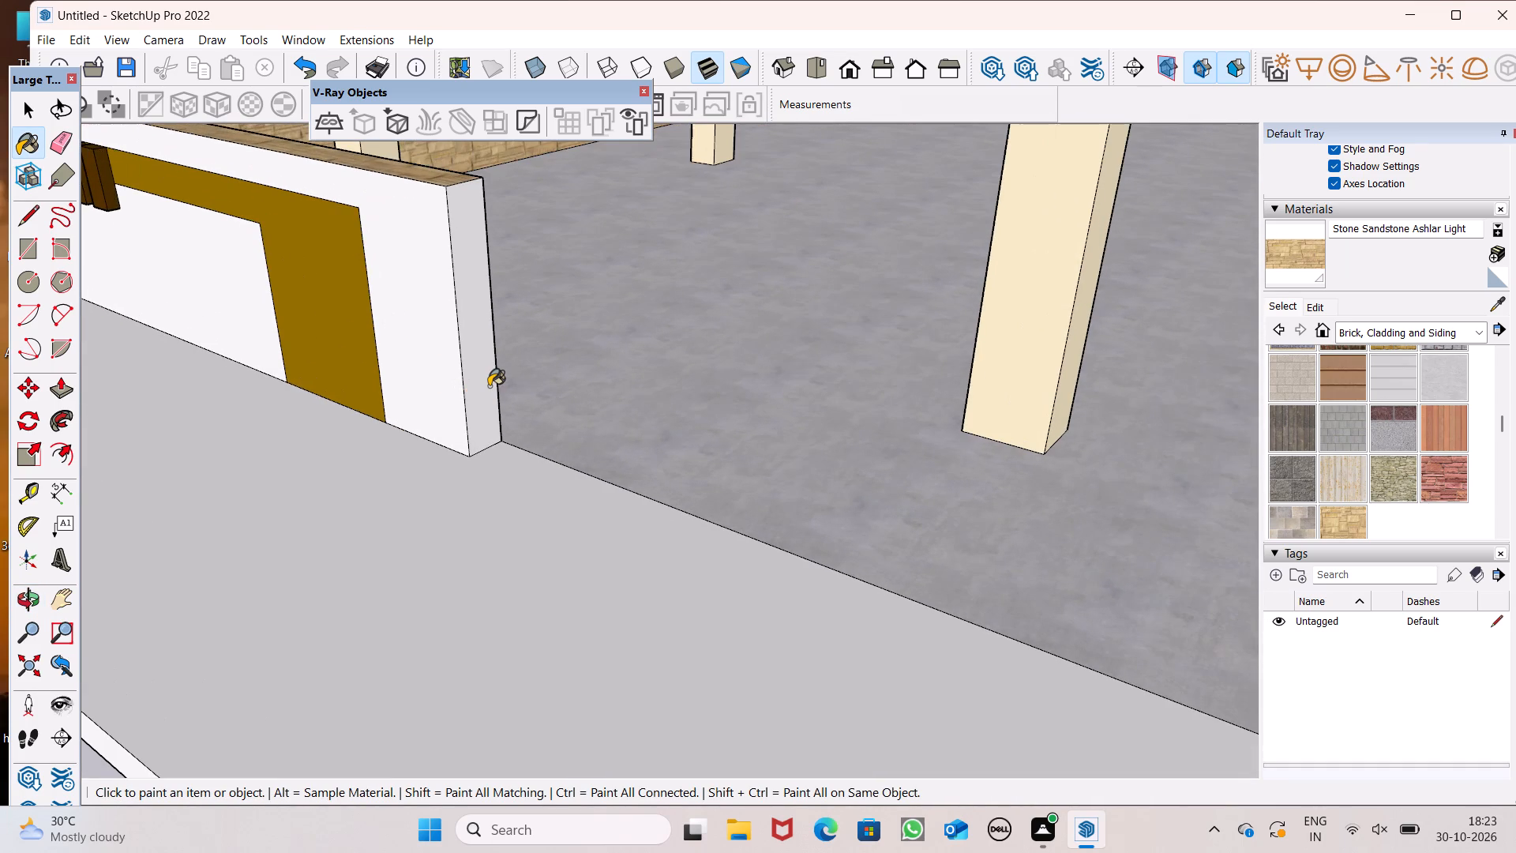
{"action": "left_click", "coordinate": [489, 384]}
{"action": "scroll", "coordinate": [490, 379], "scroll_direction": "down", "scroll_amount": 3}
{"action": "middle_click_drag", "start_coordinate": [502, 387], "coordinate": [1018, 430]}
{"action": "scroll", "coordinate": [846, 400], "scroll_direction": "down", "scroll_amount": 3}
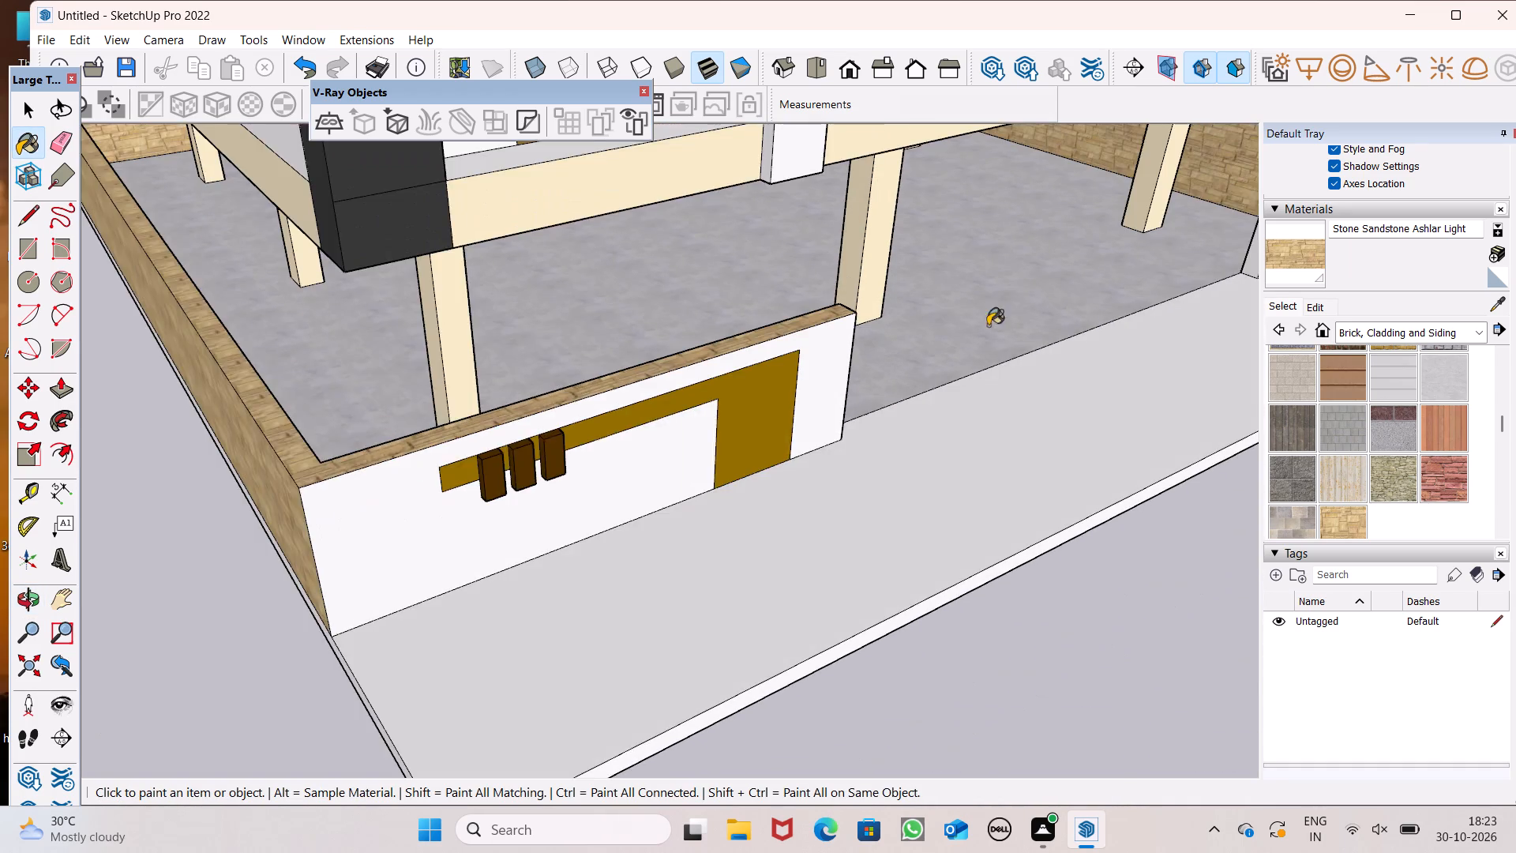
{"action": "scroll", "coordinate": [988, 325], "scroll_direction": "down", "scroll_amount": 3}
{"action": "scroll", "coordinate": [1118, 293], "scroll_direction": "up", "scroll_amount": 1}
{"action": "scroll", "coordinate": [813, 383], "scroll_direction": "down", "scroll_amount": 5}
{"action": "scroll", "coordinate": [1134, 310], "scroll_direction": "up", "scroll_amount": 4}
{"action": "left_click", "coordinate": [1117, 265]}
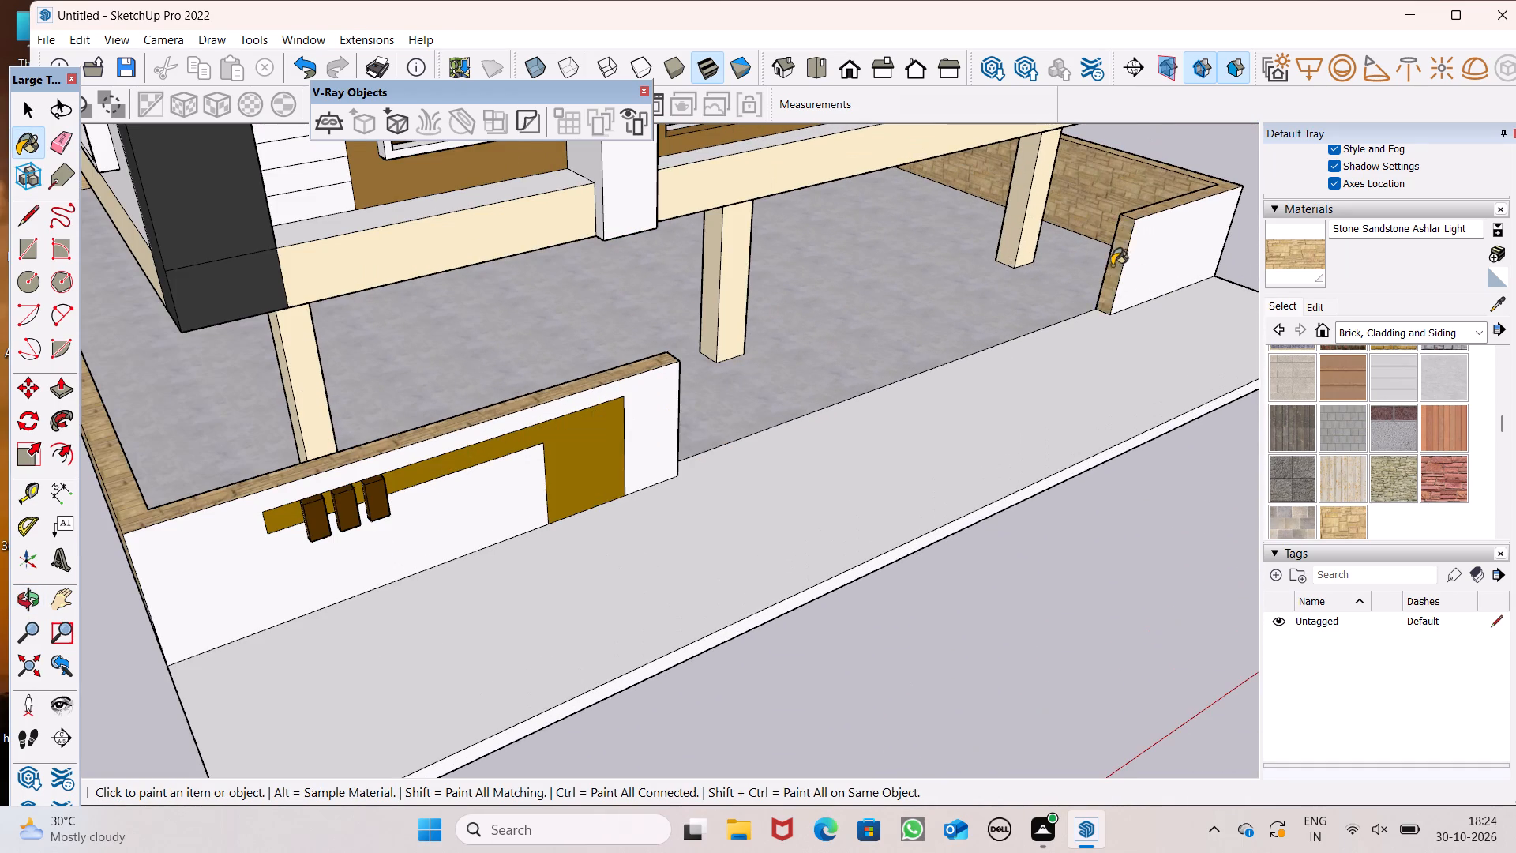
{"action": "scroll", "coordinate": [1112, 265], "scroll_direction": "down", "scroll_amount": 2}
{"action": "key", "text": "space"}
Examine the front facade, side of the building and boundary wall from several angles.
{"action": "scroll", "coordinate": [1063, 357], "scroll_direction": "down", "scroll_amount": 4}
{"action": "middle_click_drag", "start_coordinate": [1137, 403], "coordinate": [685, 273]}
{"action": "scroll", "coordinate": [685, 273], "scroll_direction": "up", "scroll_amount": 1}
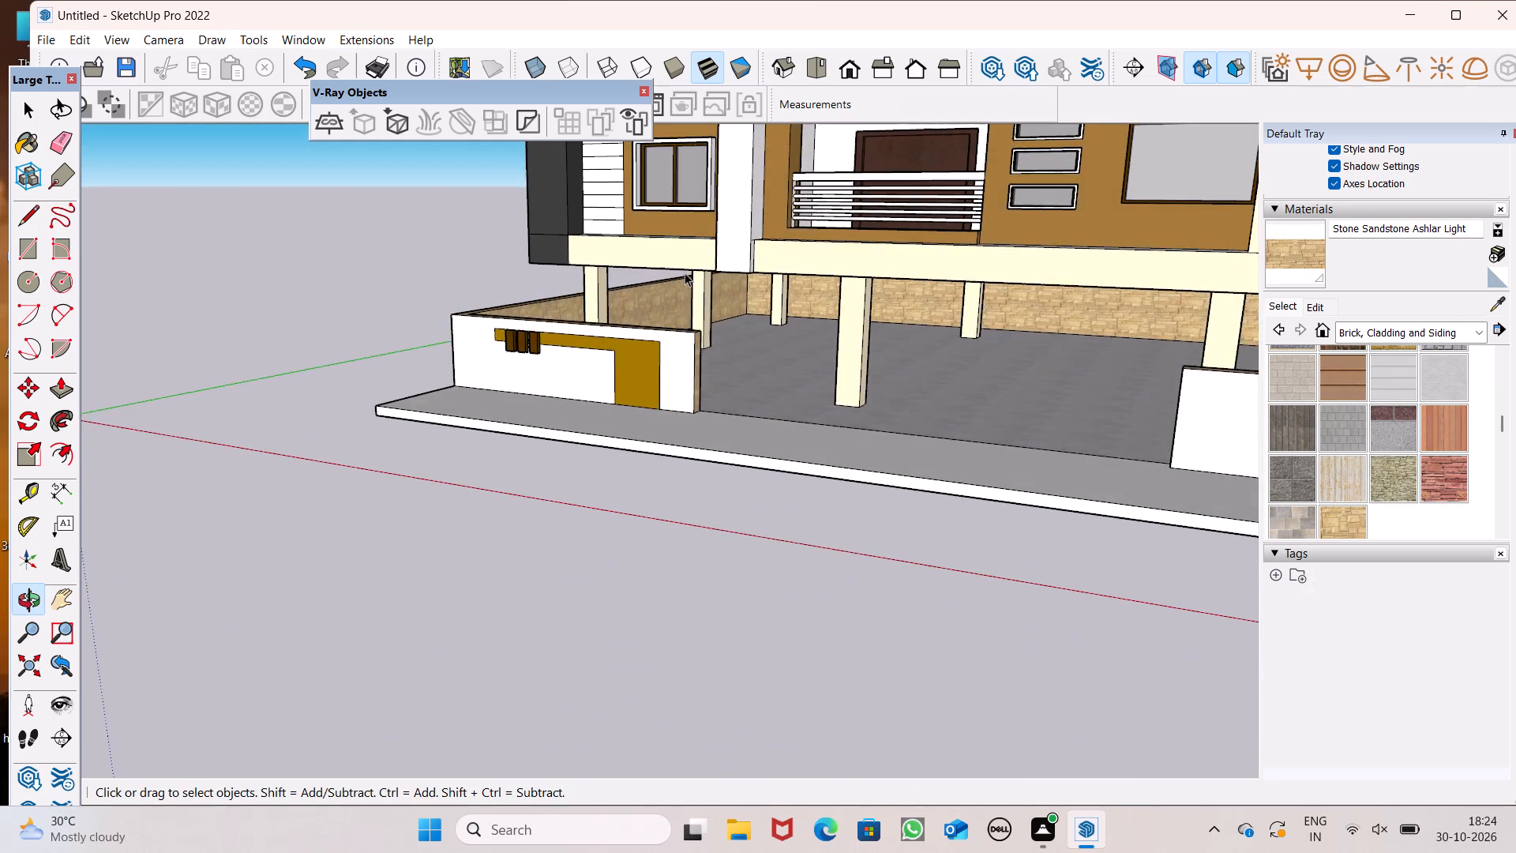
{"action": "scroll", "coordinate": [707, 310], "scroll_direction": "down", "scroll_amount": 3}
{"action": "middle_click_drag", "start_coordinate": [791, 408], "coordinate": [831, 483]}
{"action": "scroll", "coordinate": [837, 472], "scroll_direction": "up", "scroll_amount": 1}
{"action": "scroll", "coordinate": [848, 443], "scroll_direction": "down", "scroll_amount": 6}
{"action": "scroll", "coordinate": [780, 223], "scroll_direction": "up", "scroll_amount": 3}
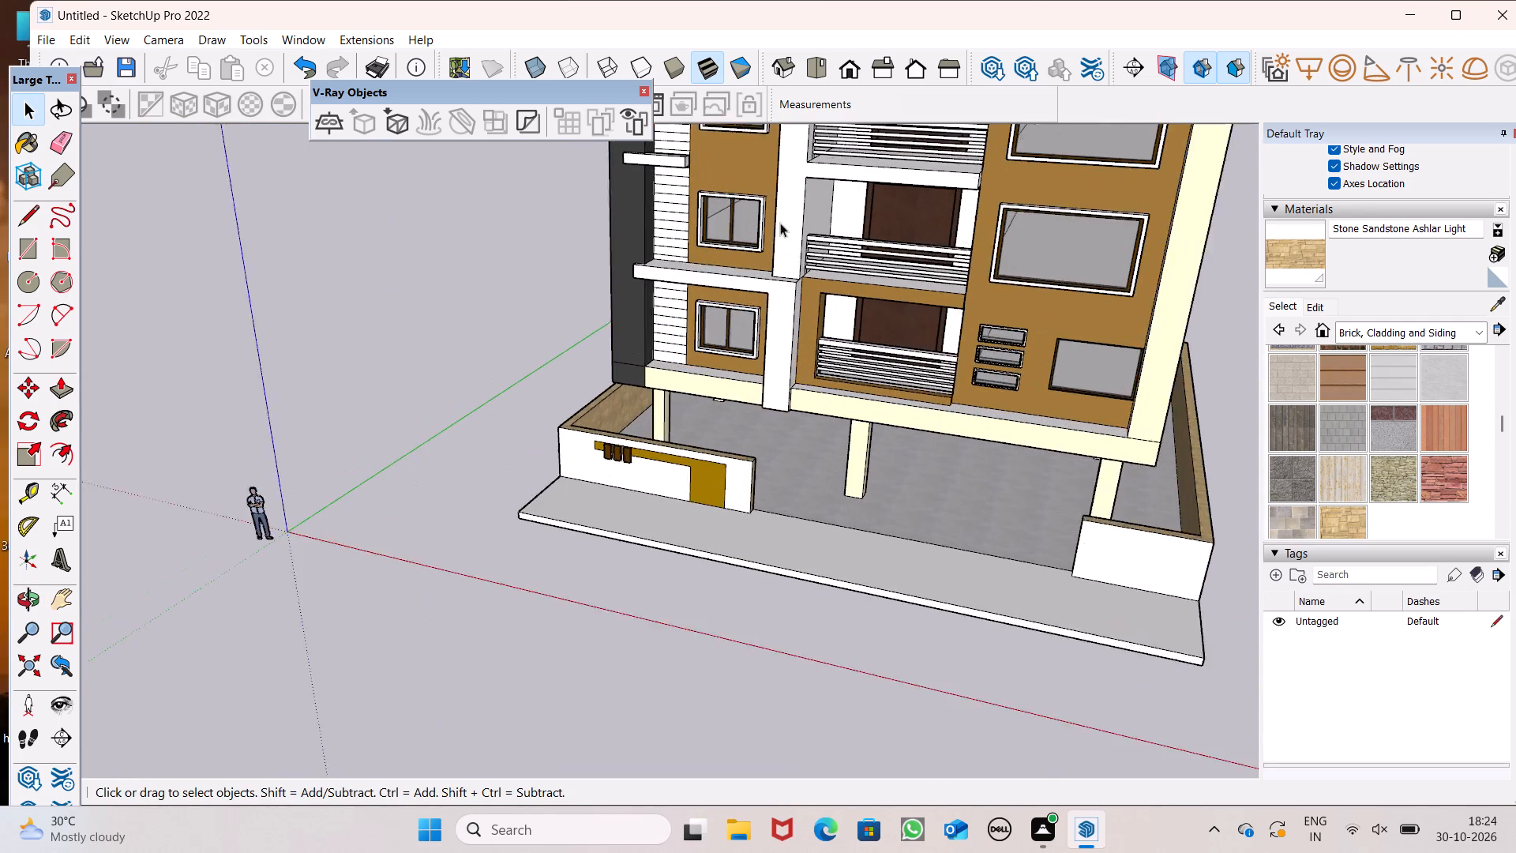
{"action": "scroll", "coordinate": [780, 223], "scroll_direction": "up", "scroll_amount": 2}
{"action": "scroll", "coordinate": [801, 215], "scroll_direction": "down", "scroll_amount": 1}
{"action": "middle_click_drag", "start_coordinate": [845, 330], "coordinate": [906, 360]}
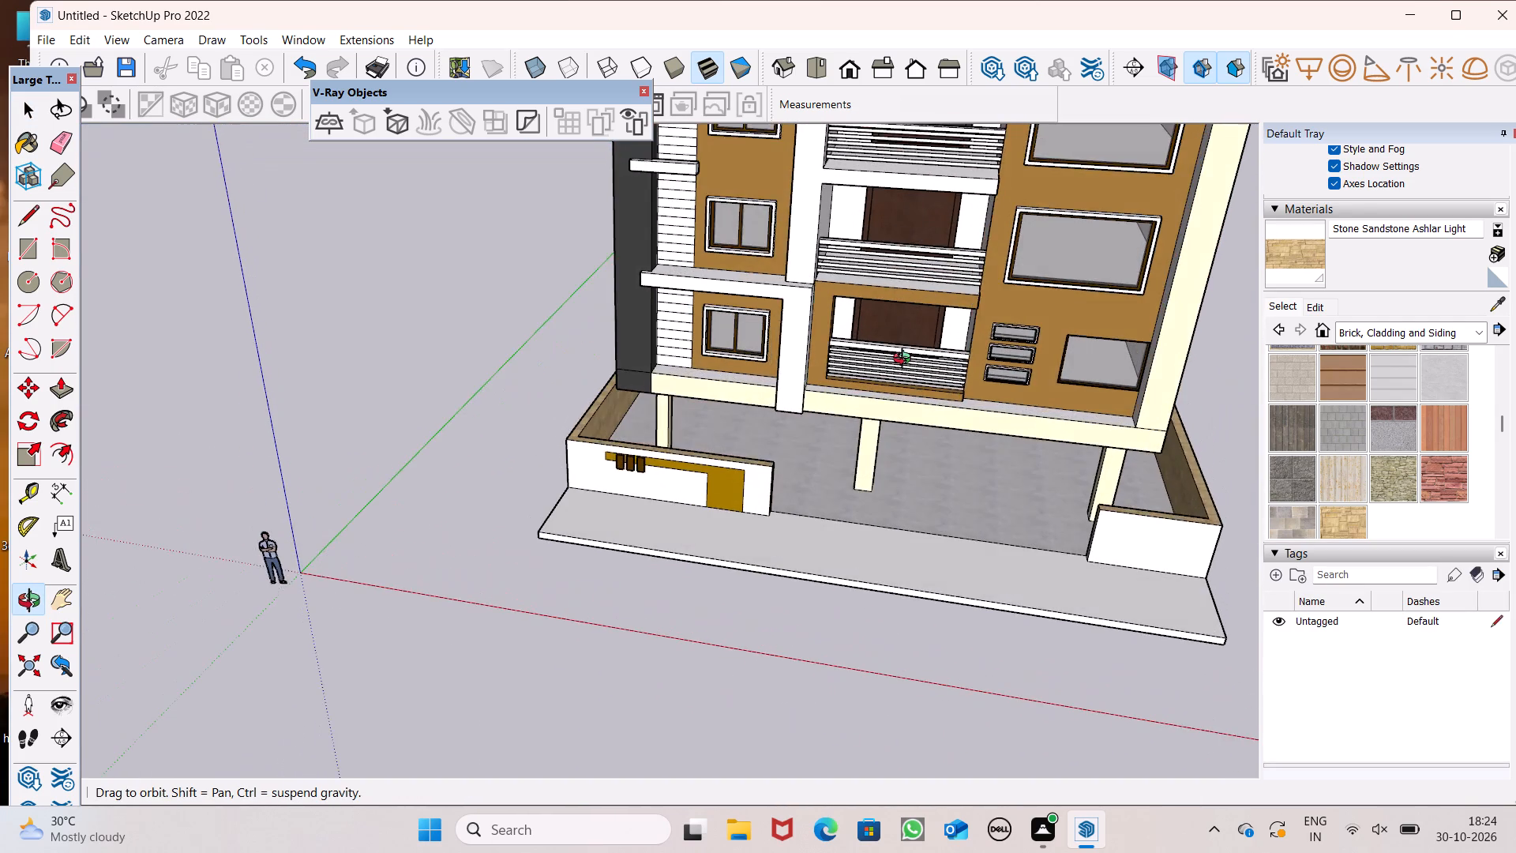
{"action": "middle_click_drag", "start_coordinate": [906, 360], "coordinate": [764, 190]}
{"action": "scroll", "coordinate": [764, 294], "scroll_direction": "up", "scroll_amount": 1}
{"action": "scroll", "coordinate": [775, 189], "scroll_direction": "down", "scroll_amount": 5}
{"action": "middle_click_drag", "start_coordinate": [959, 284], "coordinate": [1146, 363]}
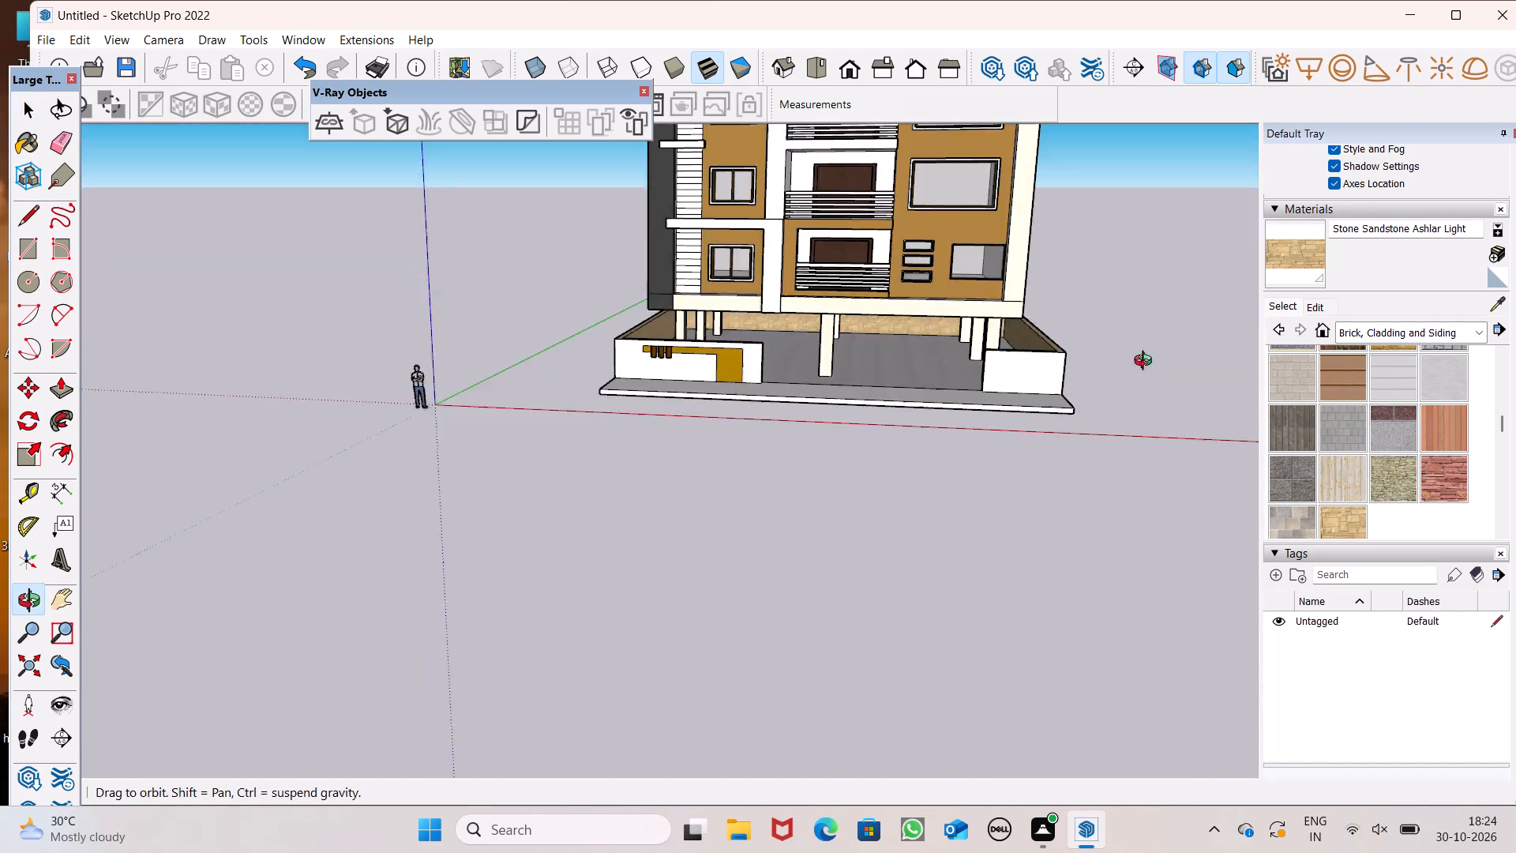
{"action": "middle_click_drag", "start_coordinate": [1146, 363], "coordinate": [1209, 381]}
{"action": "scroll", "coordinate": [1008, 212], "scroll_direction": "up", "scroll_amount": 7}
{"action": "scroll", "coordinate": [995, 243], "scroll_direction": "down", "scroll_amount": 5}
{"action": "middle_click_drag", "start_coordinate": [724, 293], "coordinate": [315, 485]}
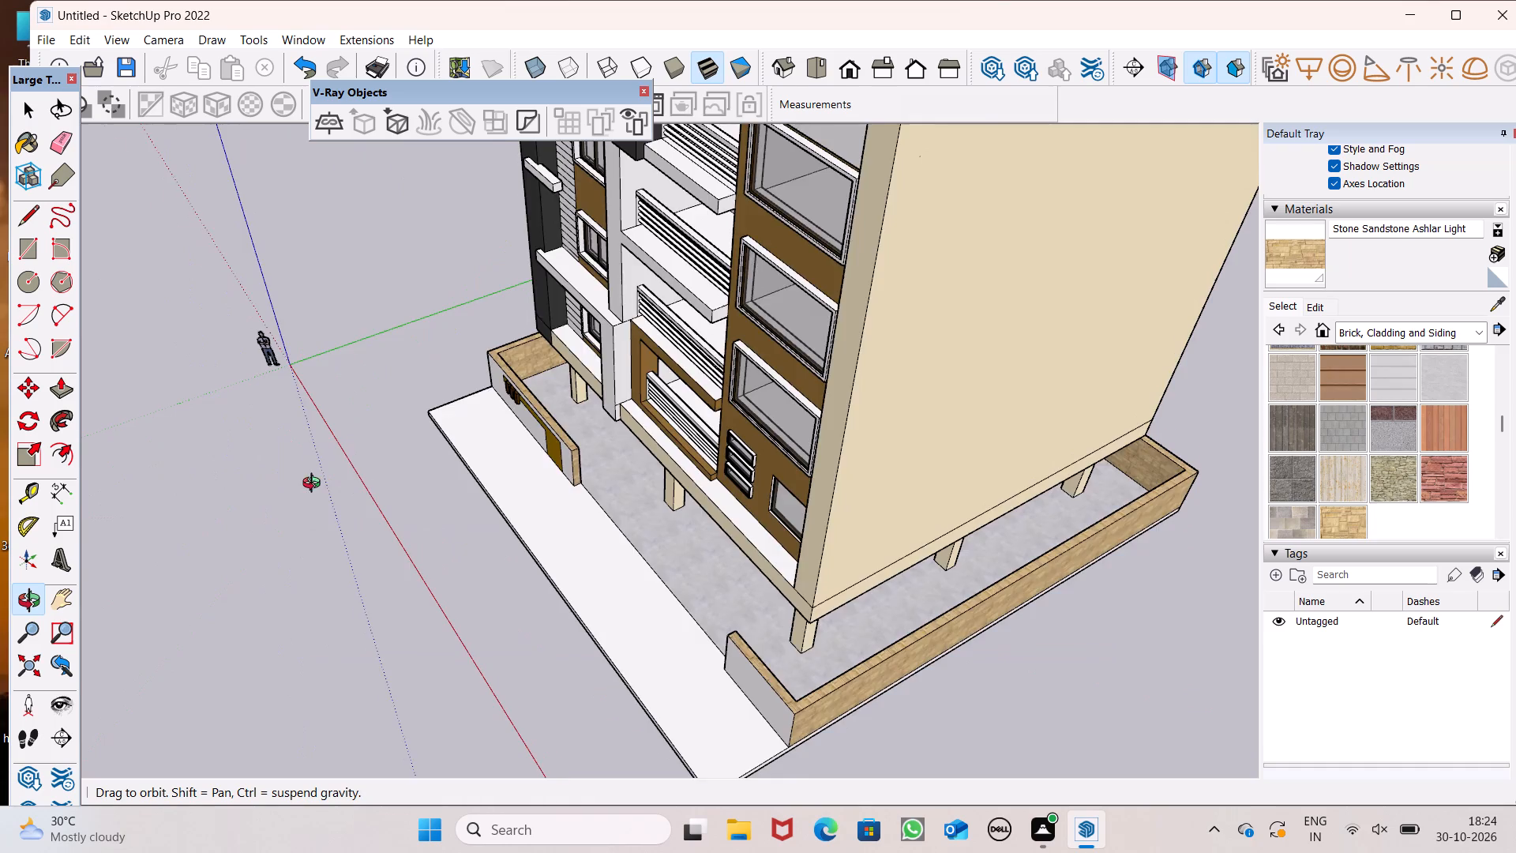
{"action": "middle_click_drag", "start_coordinate": [315, 485], "coordinate": [719, 464]}
{"action": "scroll", "coordinate": [467, 498], "scroll_direction": "up", "scroll_amount": 1}
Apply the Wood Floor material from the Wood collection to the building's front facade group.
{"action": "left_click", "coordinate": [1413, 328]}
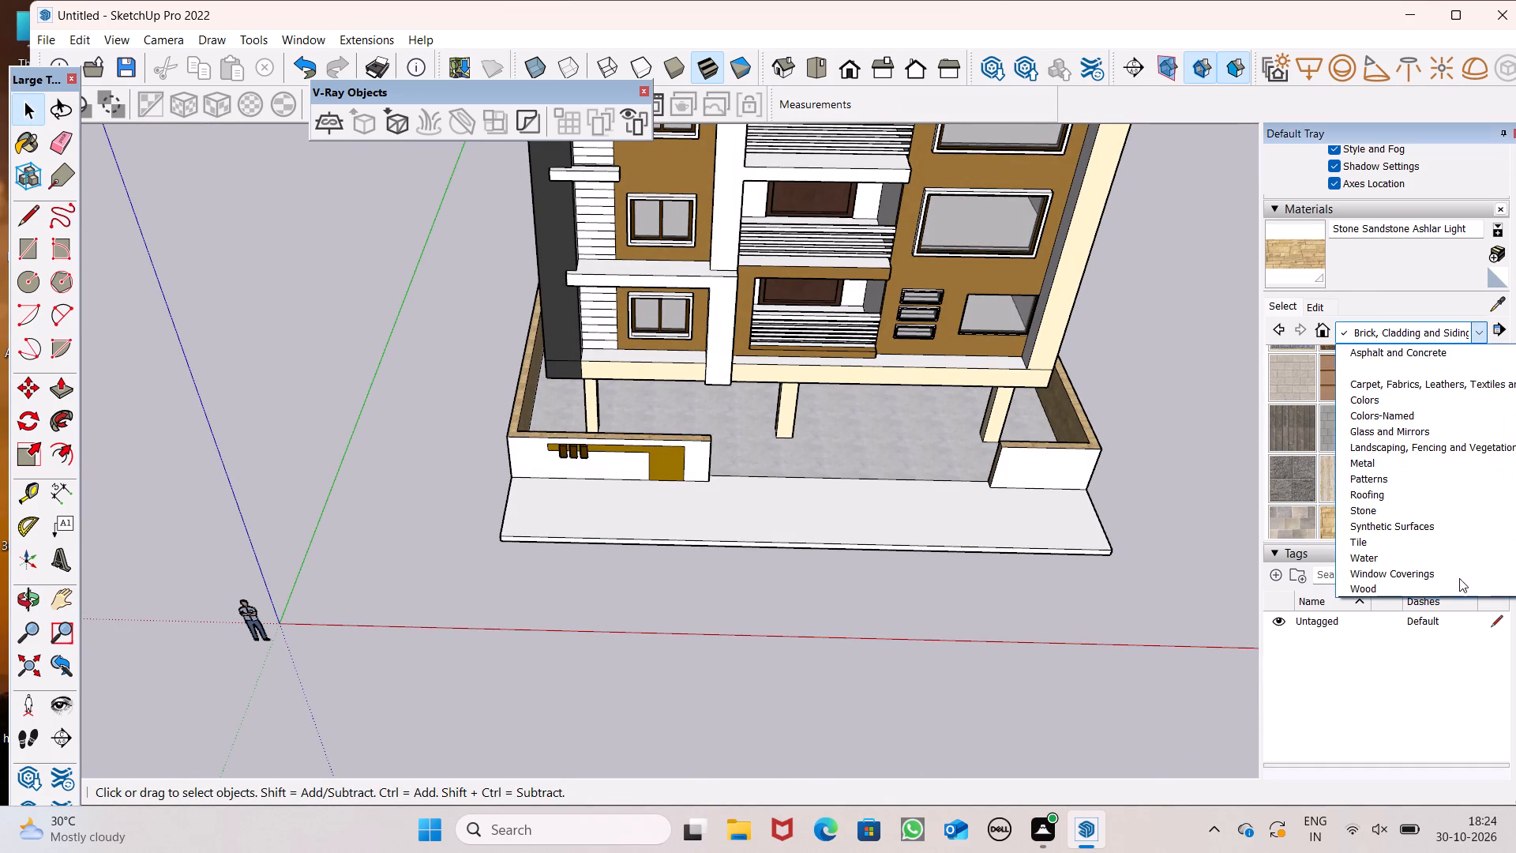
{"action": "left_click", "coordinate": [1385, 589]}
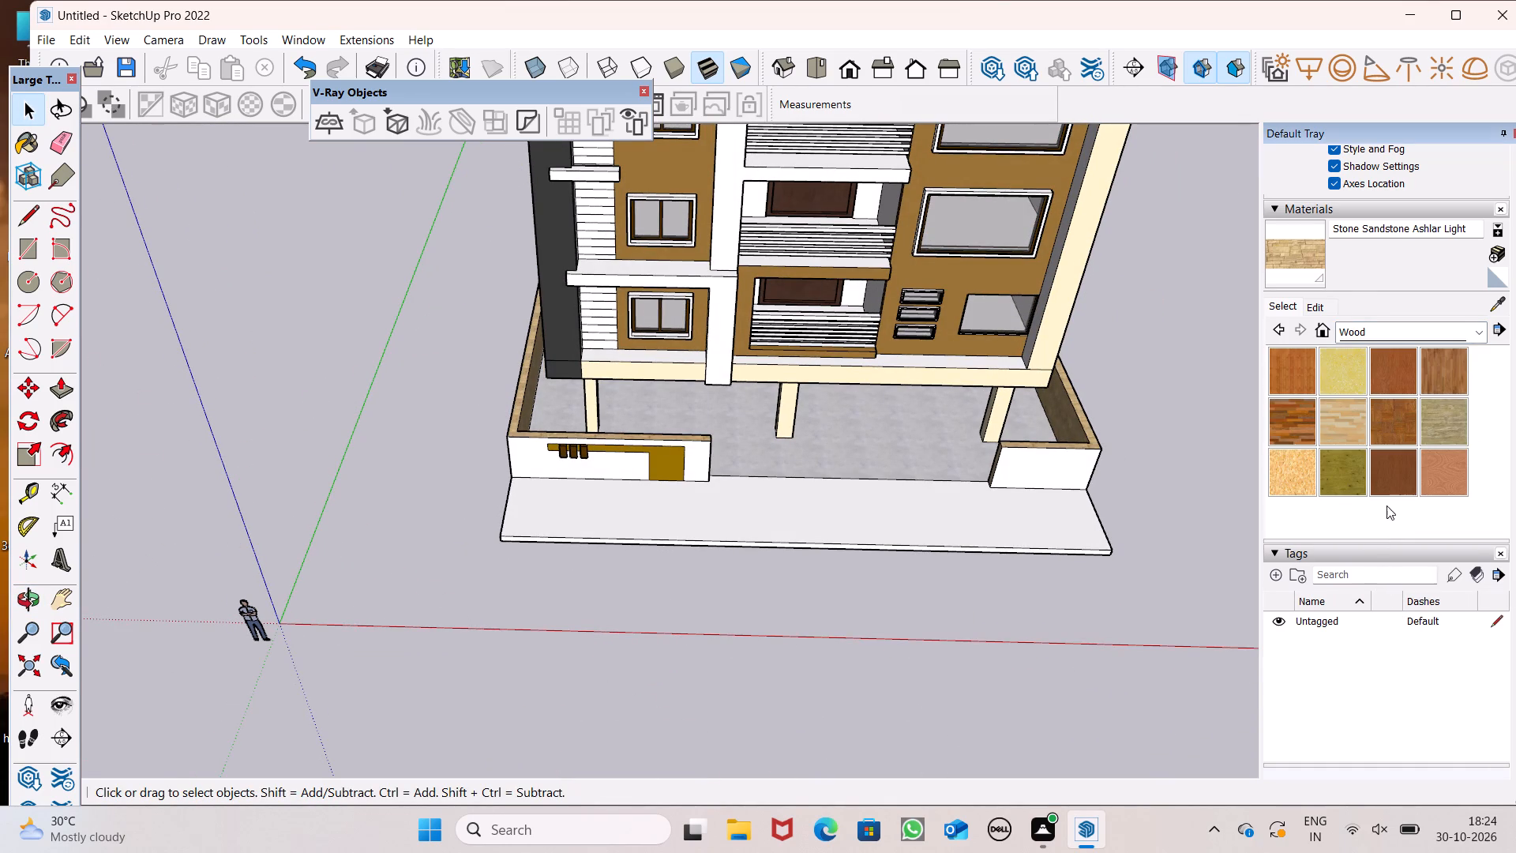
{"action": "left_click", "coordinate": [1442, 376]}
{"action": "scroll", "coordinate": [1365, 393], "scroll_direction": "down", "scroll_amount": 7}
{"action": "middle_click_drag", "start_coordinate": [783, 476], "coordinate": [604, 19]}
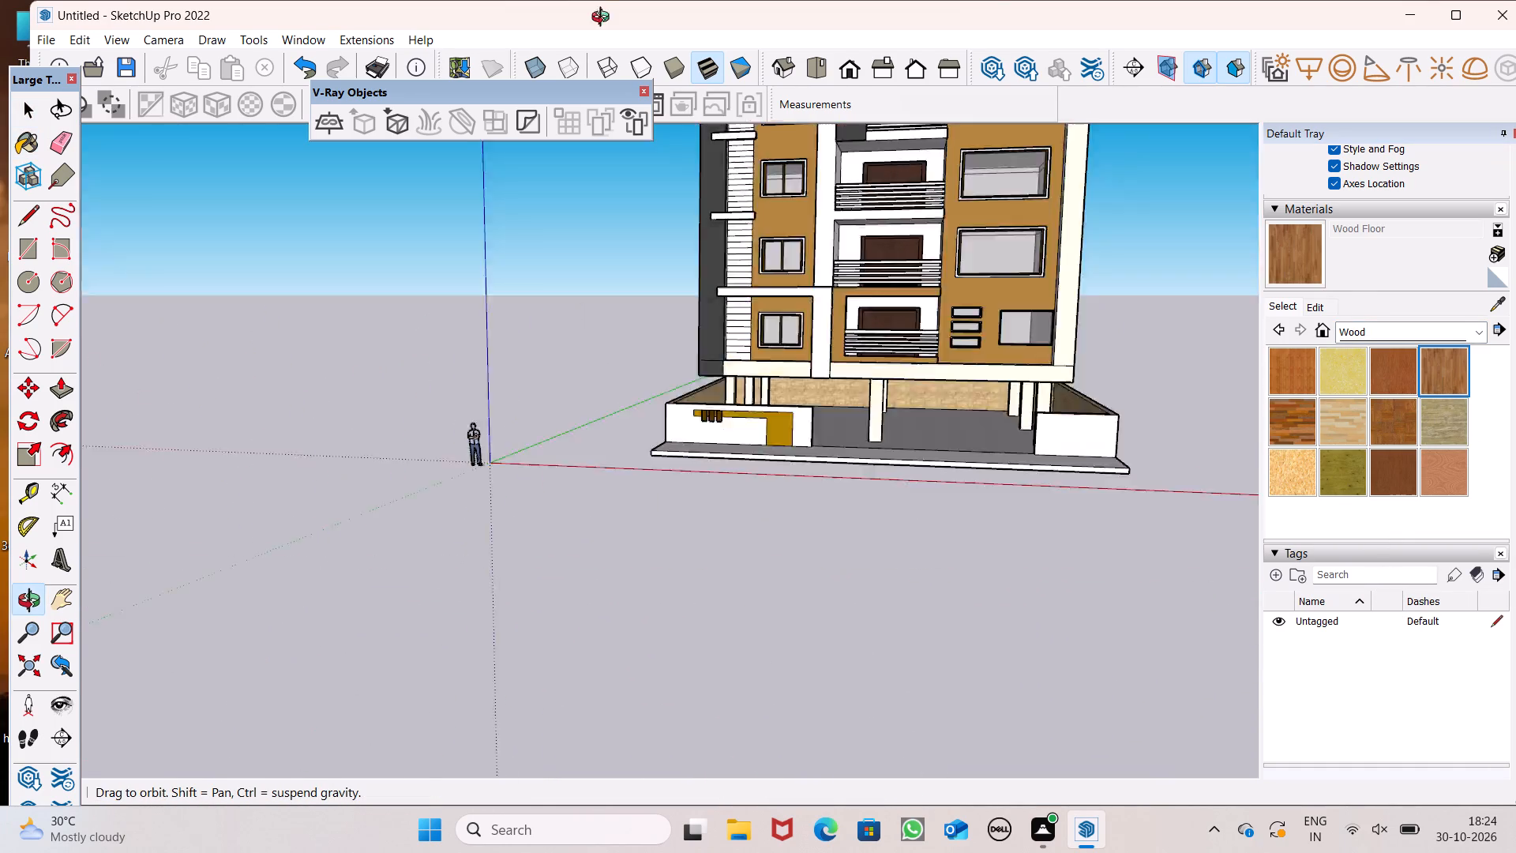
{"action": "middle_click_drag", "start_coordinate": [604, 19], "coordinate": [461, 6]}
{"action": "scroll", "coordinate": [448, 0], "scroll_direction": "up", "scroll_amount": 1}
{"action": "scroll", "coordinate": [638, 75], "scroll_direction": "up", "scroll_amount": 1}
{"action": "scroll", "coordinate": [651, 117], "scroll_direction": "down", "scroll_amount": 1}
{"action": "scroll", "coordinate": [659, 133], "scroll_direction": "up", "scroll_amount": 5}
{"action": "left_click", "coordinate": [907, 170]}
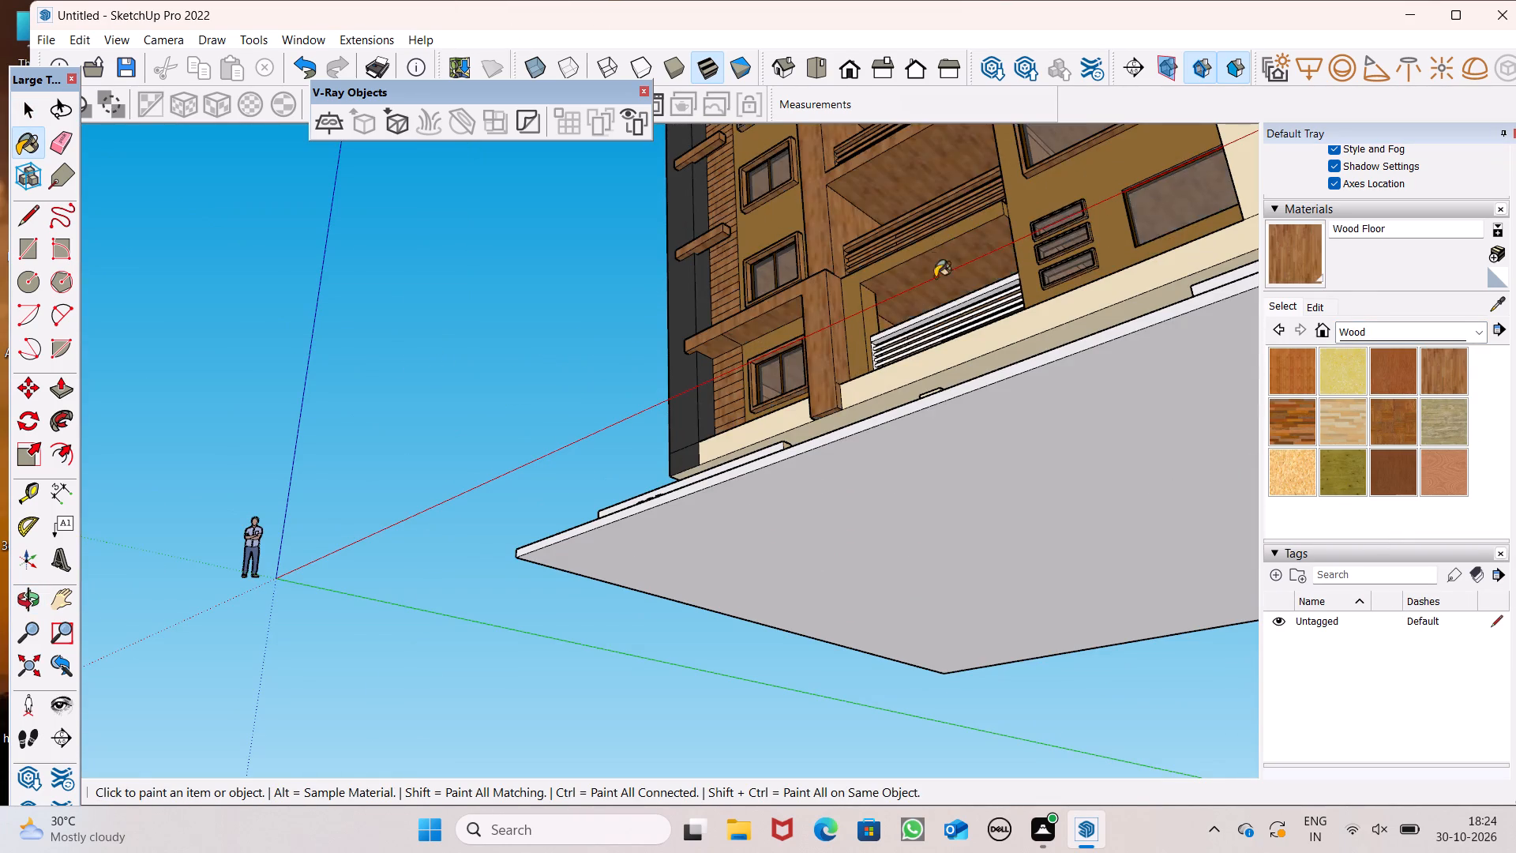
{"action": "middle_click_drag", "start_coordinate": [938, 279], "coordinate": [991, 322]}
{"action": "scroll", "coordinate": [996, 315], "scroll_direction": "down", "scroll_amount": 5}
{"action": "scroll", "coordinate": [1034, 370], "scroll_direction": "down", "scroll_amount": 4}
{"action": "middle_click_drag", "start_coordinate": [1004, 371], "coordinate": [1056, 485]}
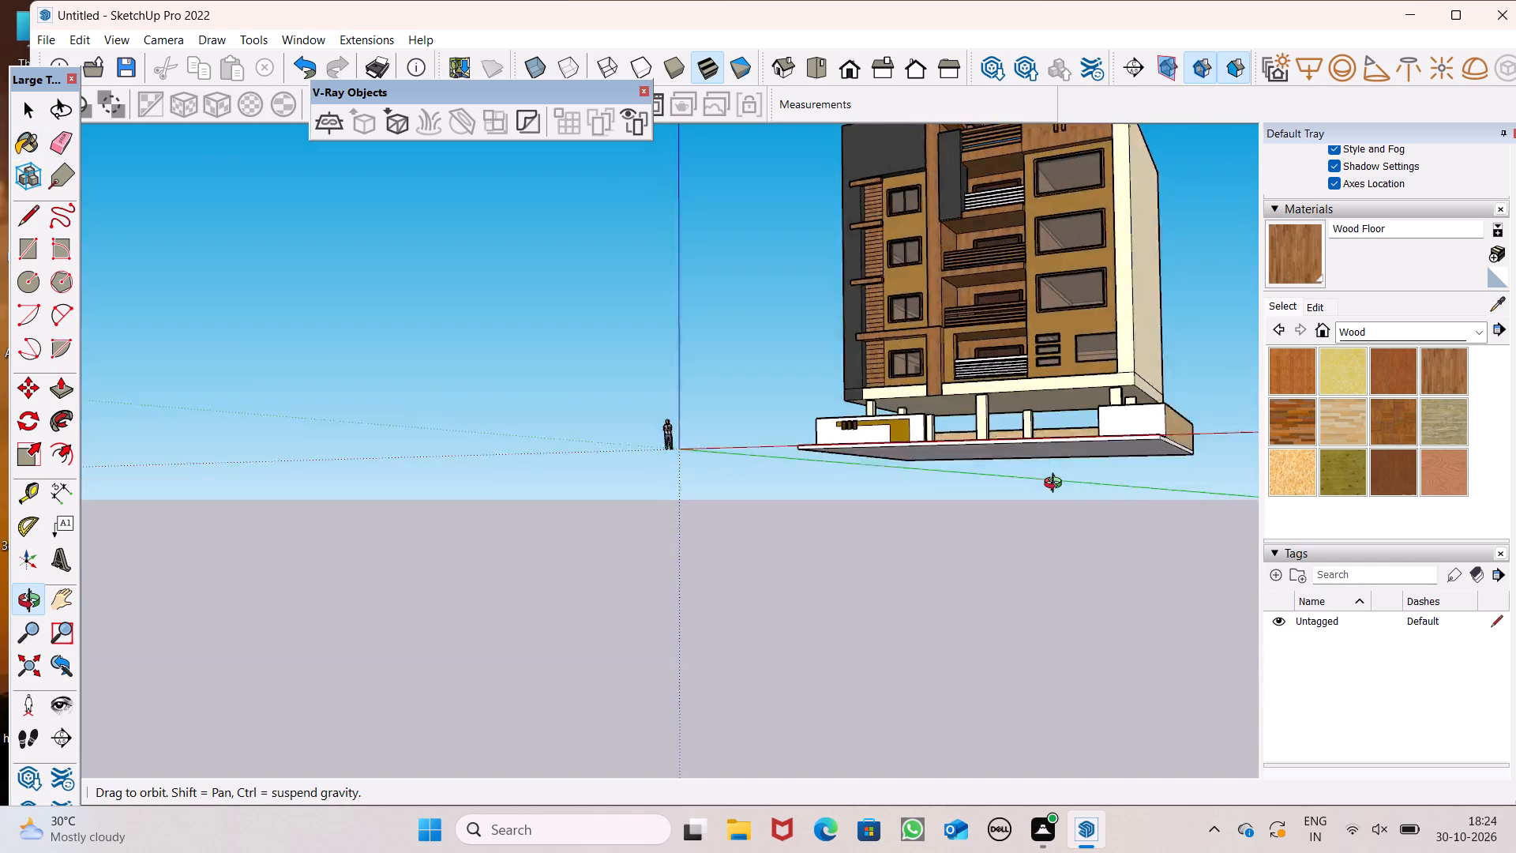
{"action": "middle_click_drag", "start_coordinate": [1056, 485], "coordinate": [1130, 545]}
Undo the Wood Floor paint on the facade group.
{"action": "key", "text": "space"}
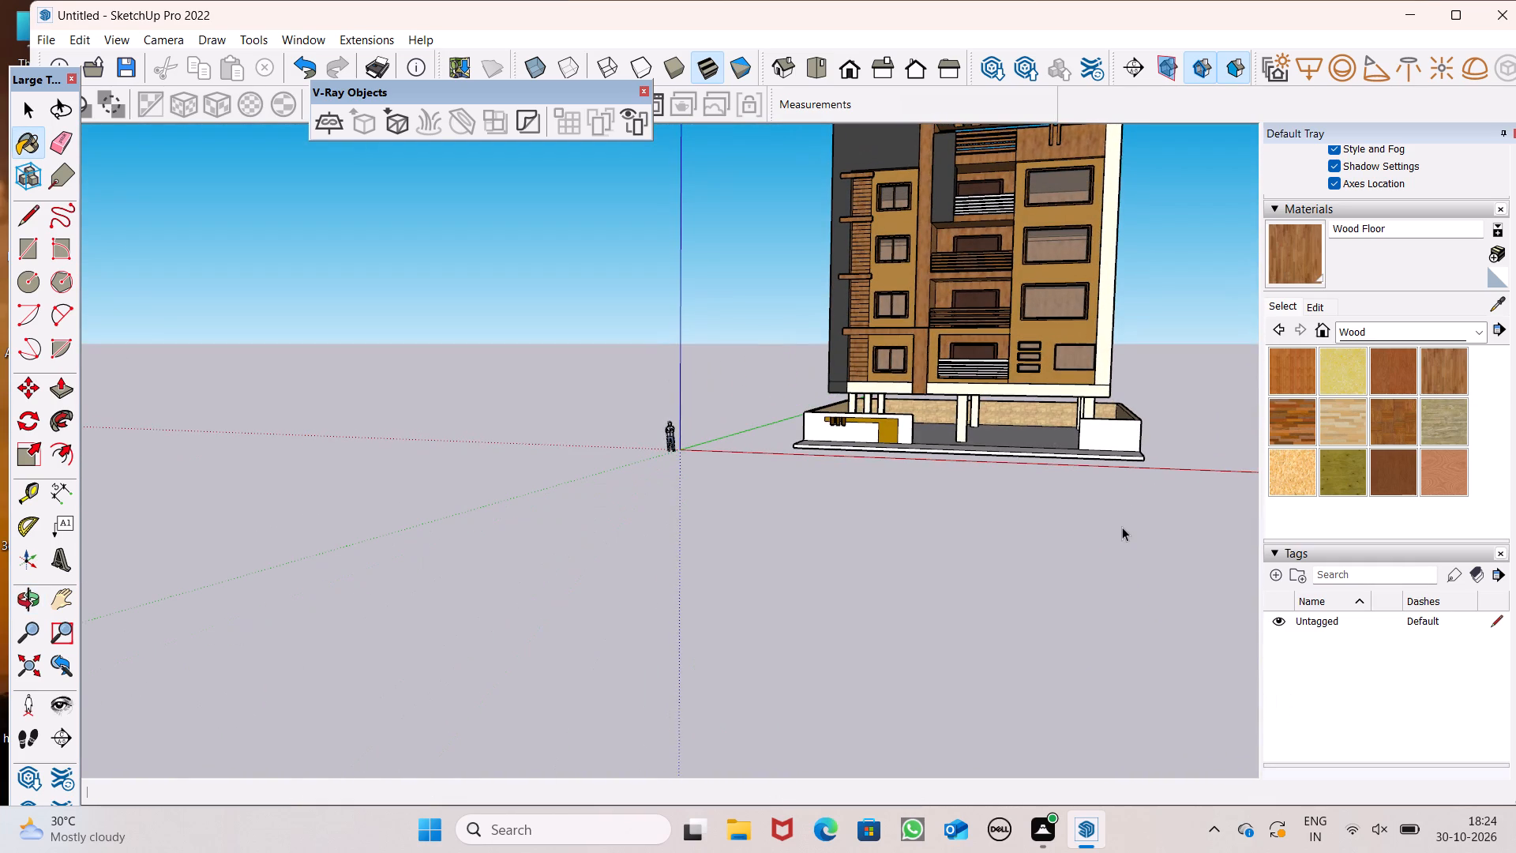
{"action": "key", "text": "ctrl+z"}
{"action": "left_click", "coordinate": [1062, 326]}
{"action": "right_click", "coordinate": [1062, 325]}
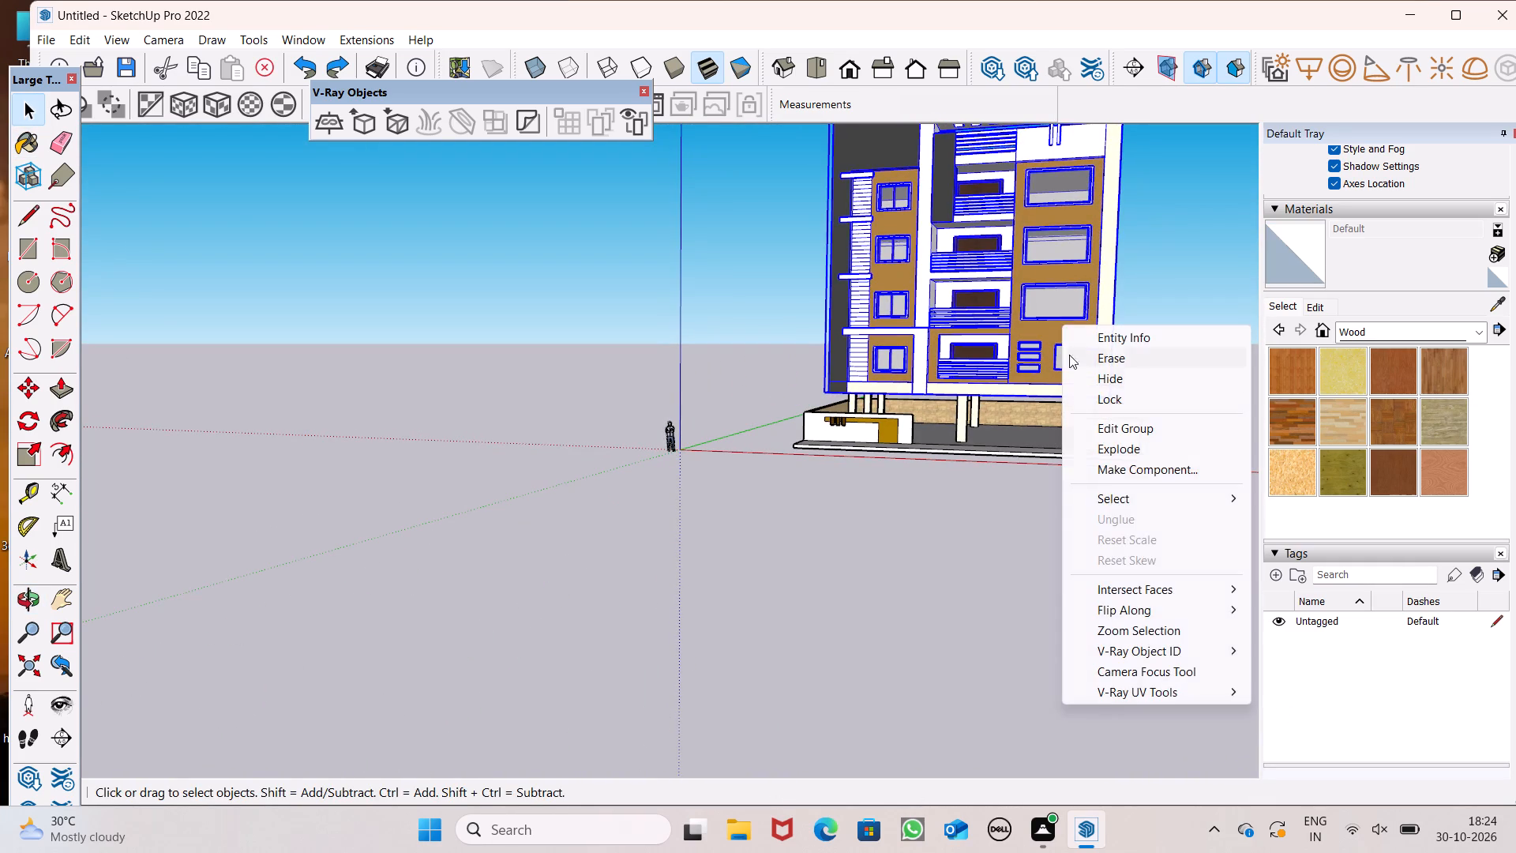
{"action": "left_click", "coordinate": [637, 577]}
Search the 3D Warehouse components for gate.
{"action": "scroll", "coordinate": [936, 551], "scroll_direction": "up", "scroll_amount": 1}
{"action": "middle_click_drag", "start_coordinate": [936, 551], "coordinate": [1080, 485]}
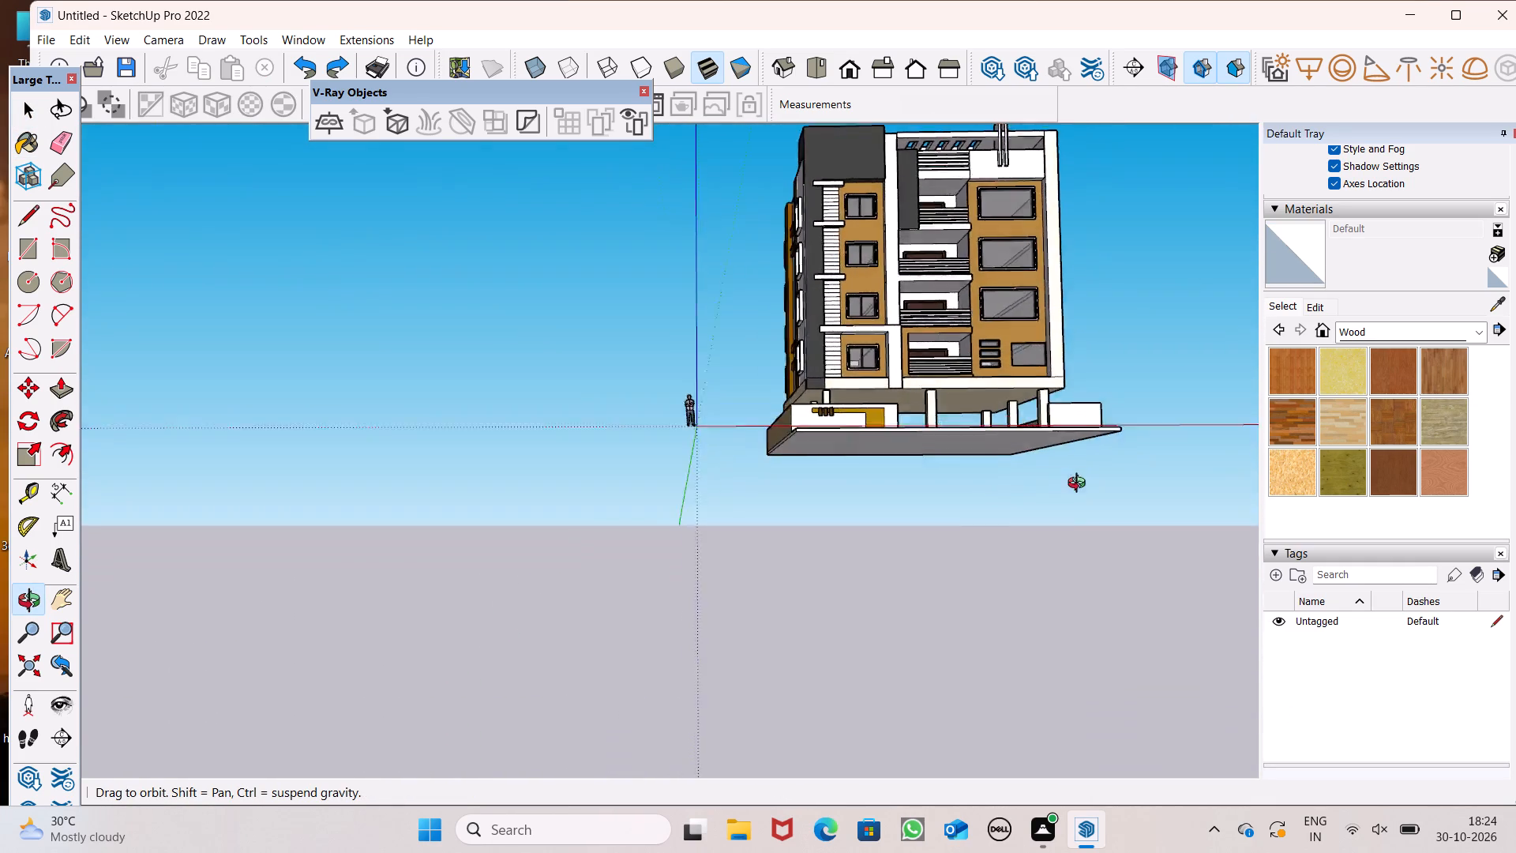
{"action": "middle_click_drag", "start_coordinate": [1080, 485], "coordinate": [1059, 645]}
{"action": "scroll", "coordinate": [1034, 416], "scroll_direction": "up", "scroll_amount": 6}
{"action": "scroll", "coordinate": [1026, 396], "scroll_direction": "down", "scroll_amount": 3}
{"action": "middle_click_drag", "start_coordinate": [1022, 415], "coordinate": [1055, 430]}
{"action": "scroll", "coordinate": [1055, 430], "scroll_direction": "up", "scroll_amount": 1}
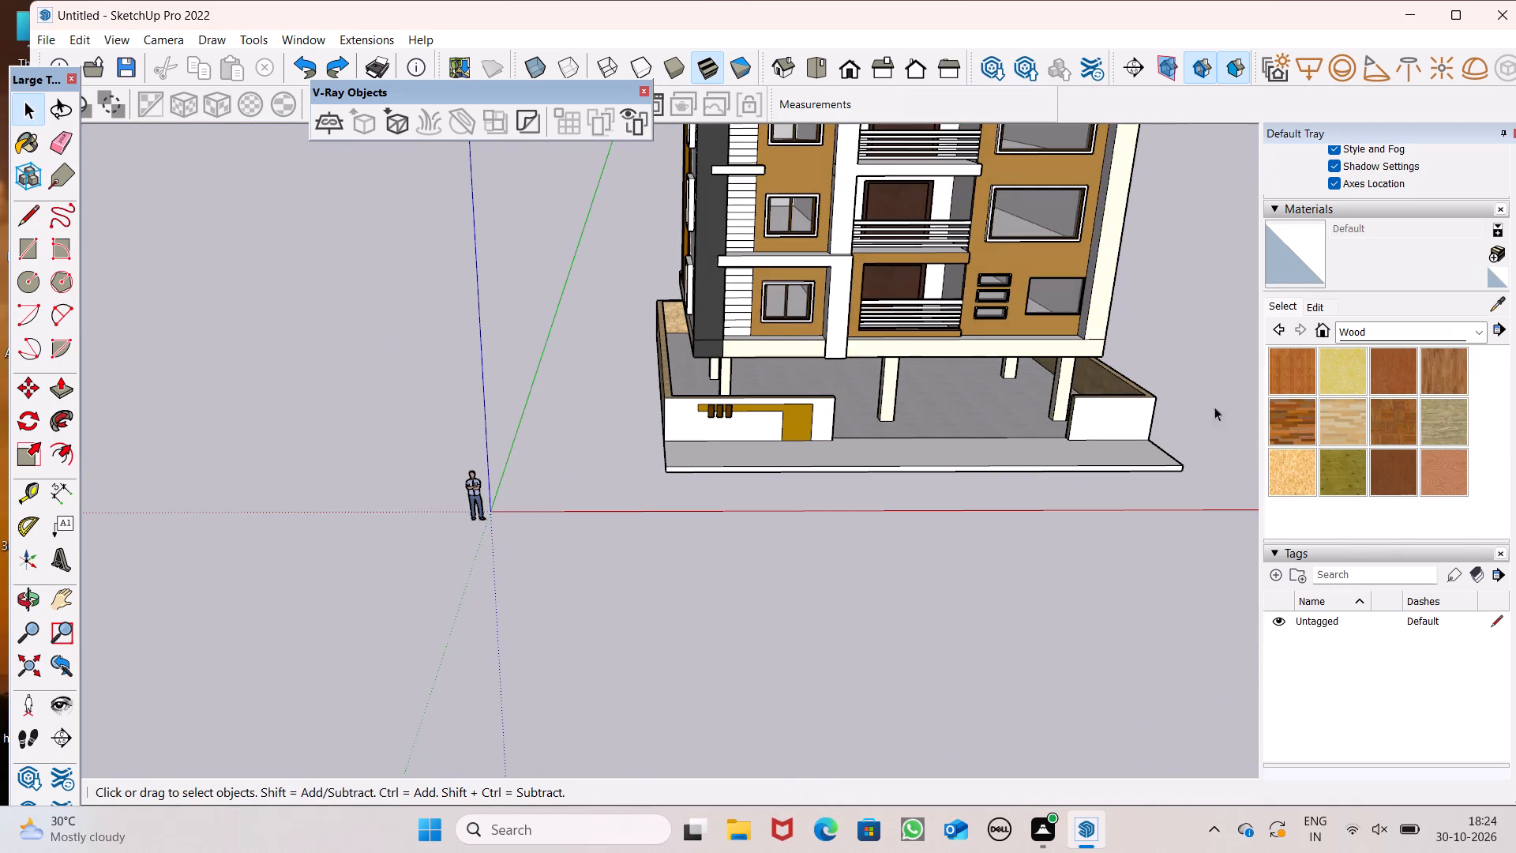
{"action": "scroll", "coordinate": [1328, 357], "scroll_direction": "up", "scroll_amount": 20}
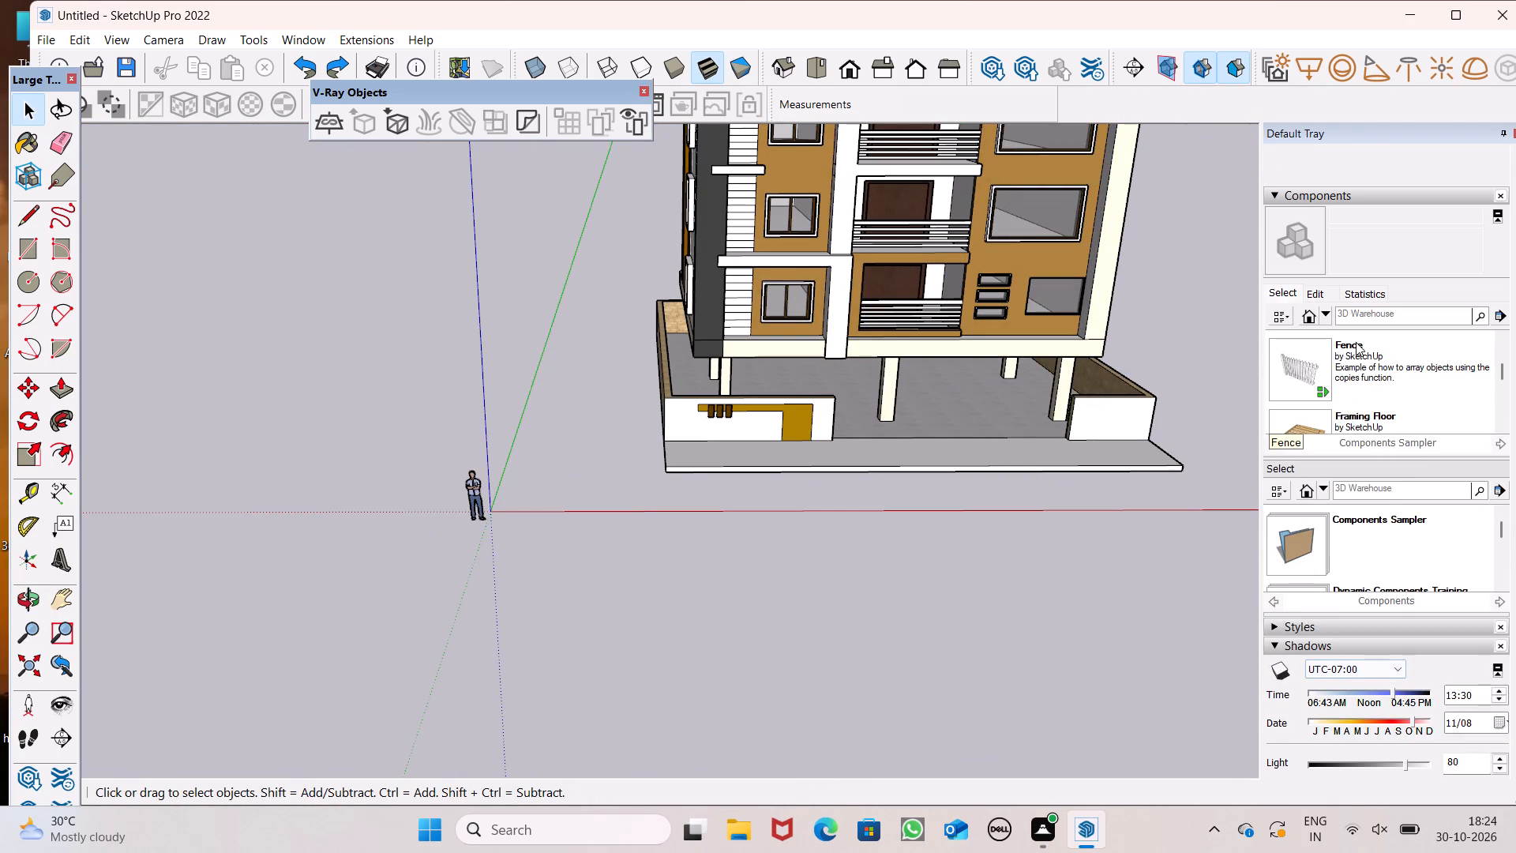
{"action": "scroll", "coordinate": [1356, 348], "scroll_direction": "up", "scroll_amount": 5}
{"action": "left_click", "coordinate": [1397, 318]}
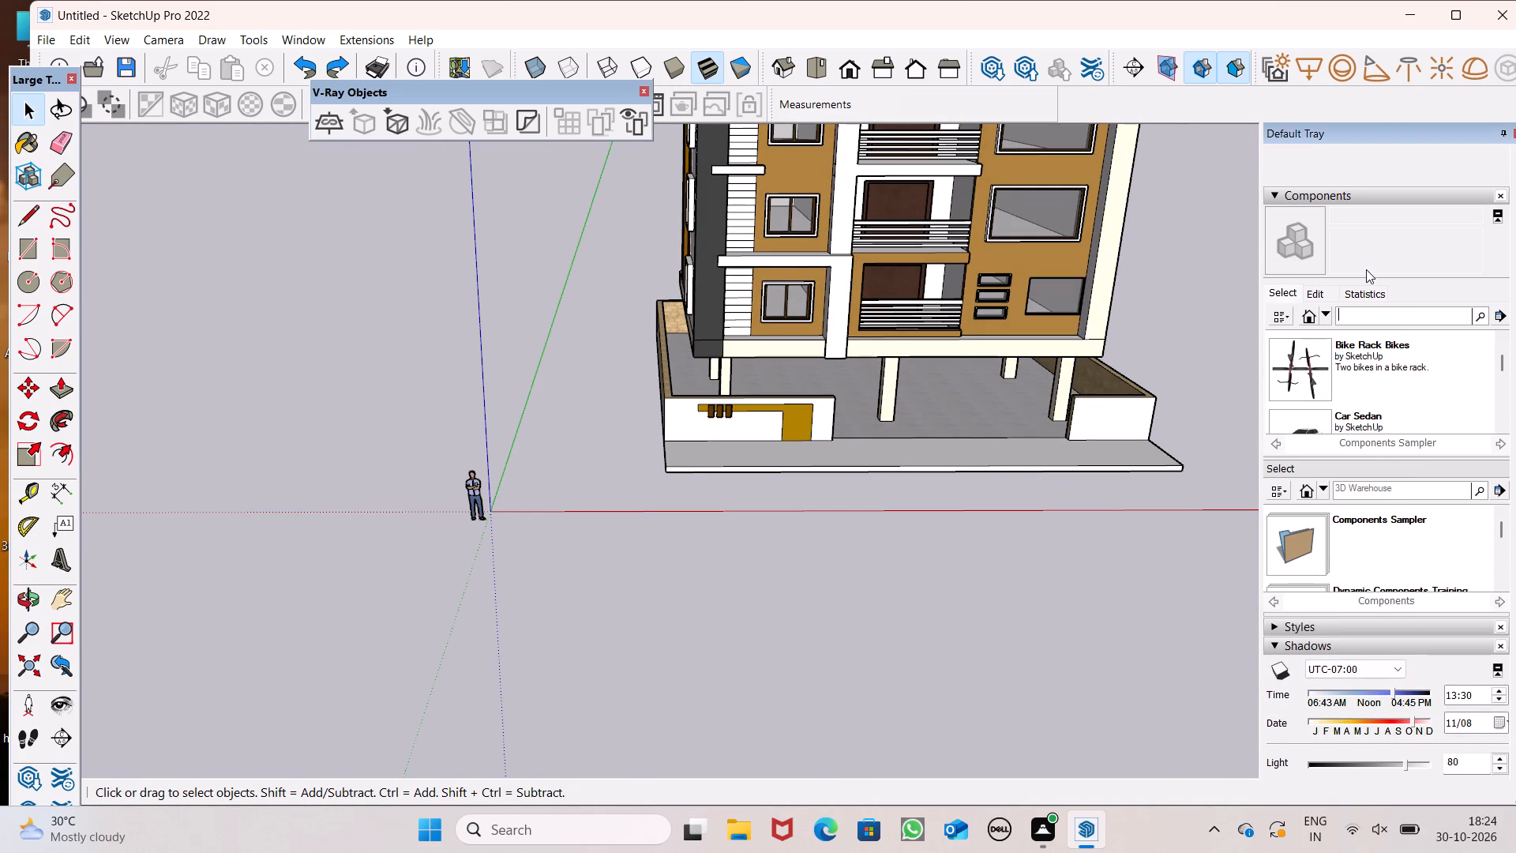
{"action": "type", "text": "gate"}
{"action": "key", "text": "Return"}
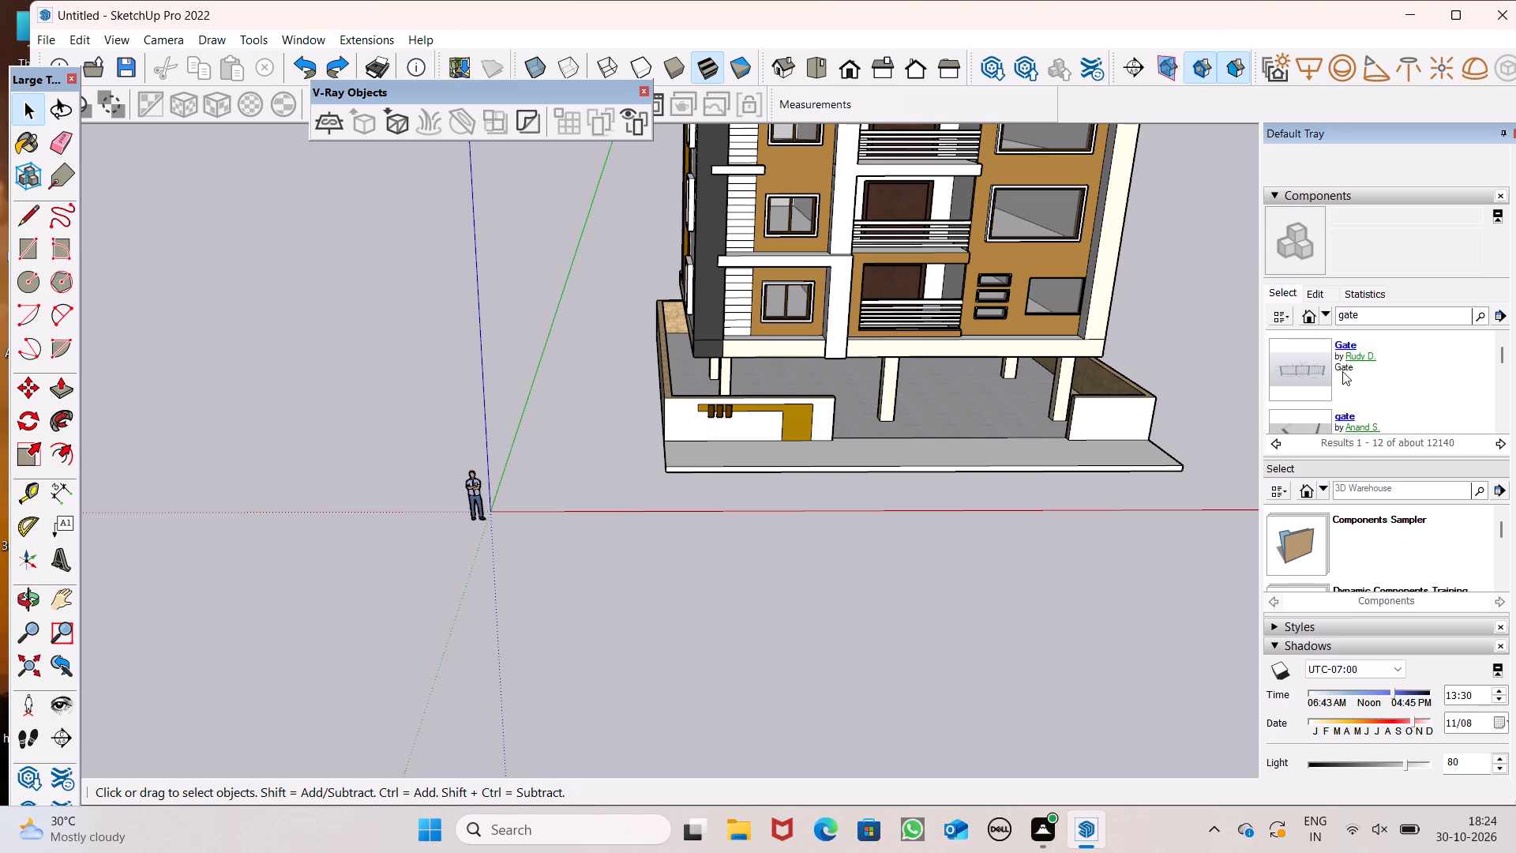
Browse the gate search results for a model suited to the entrance opening.
{"action": "scroll", "coordinate": [1294, 363], "scroll_direction": "down", "scroll_amount": 1}
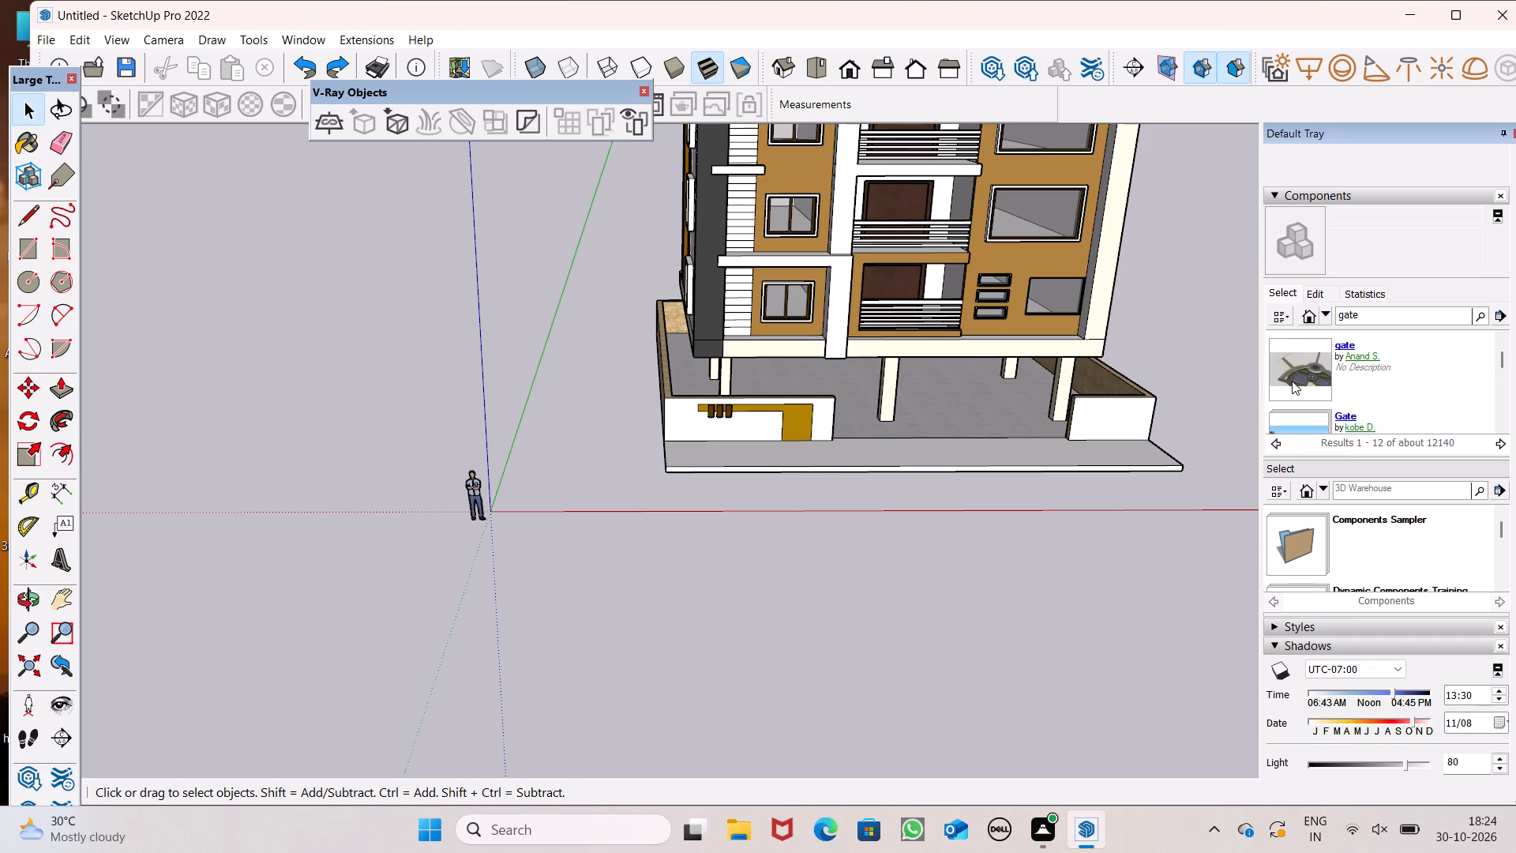
{"action": "scroll", "coordinate": [1296, 392], "scroll_direction": "down", "scroll_amount": 2}
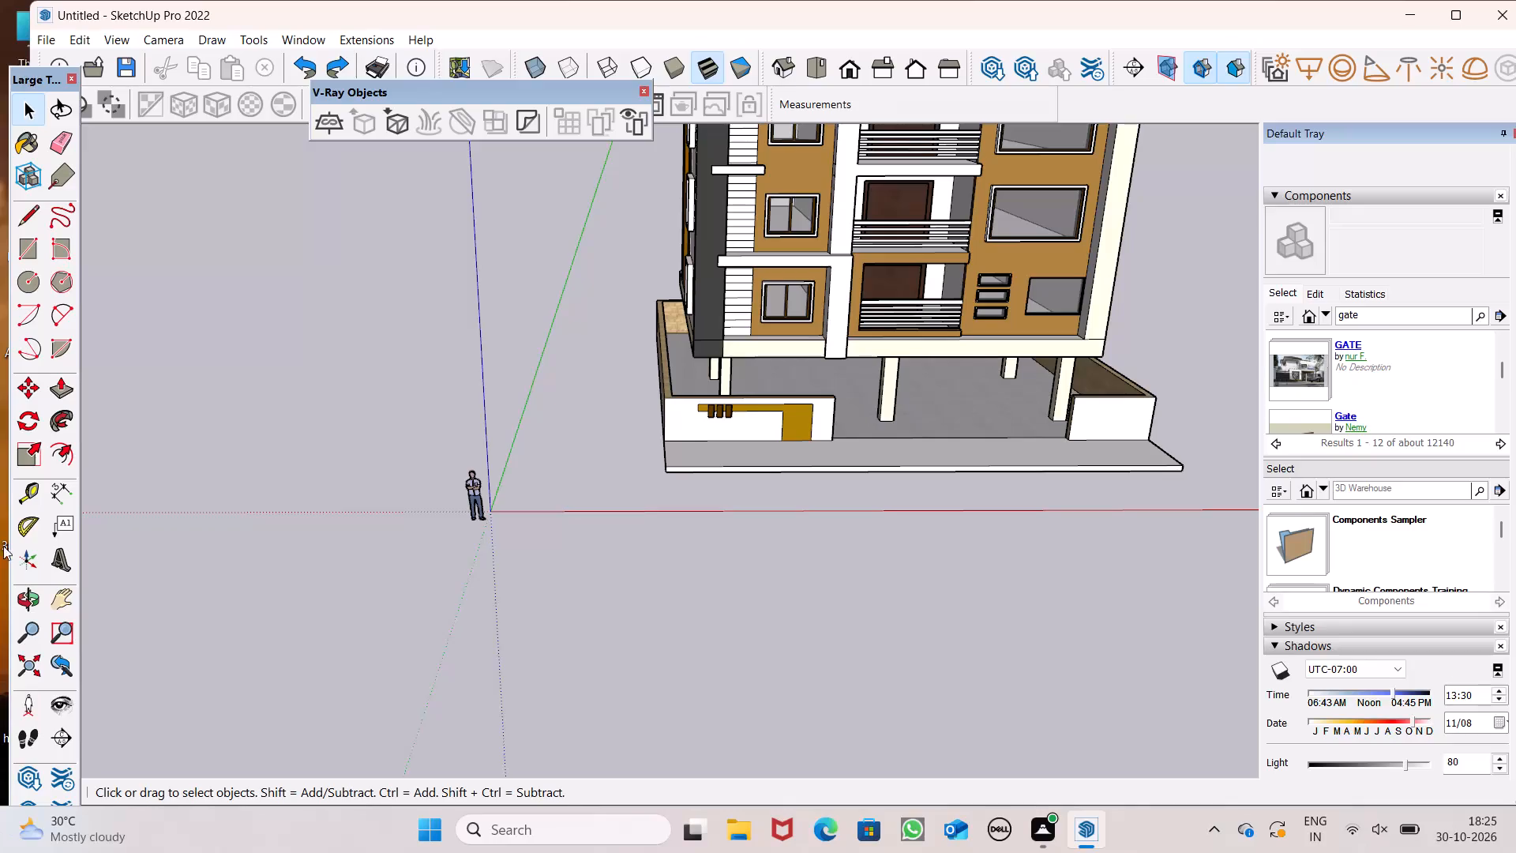
{"action": "scroll", "coordinate": [1297, 371], "scroll_direction": "down", "scroll_amount": 1}
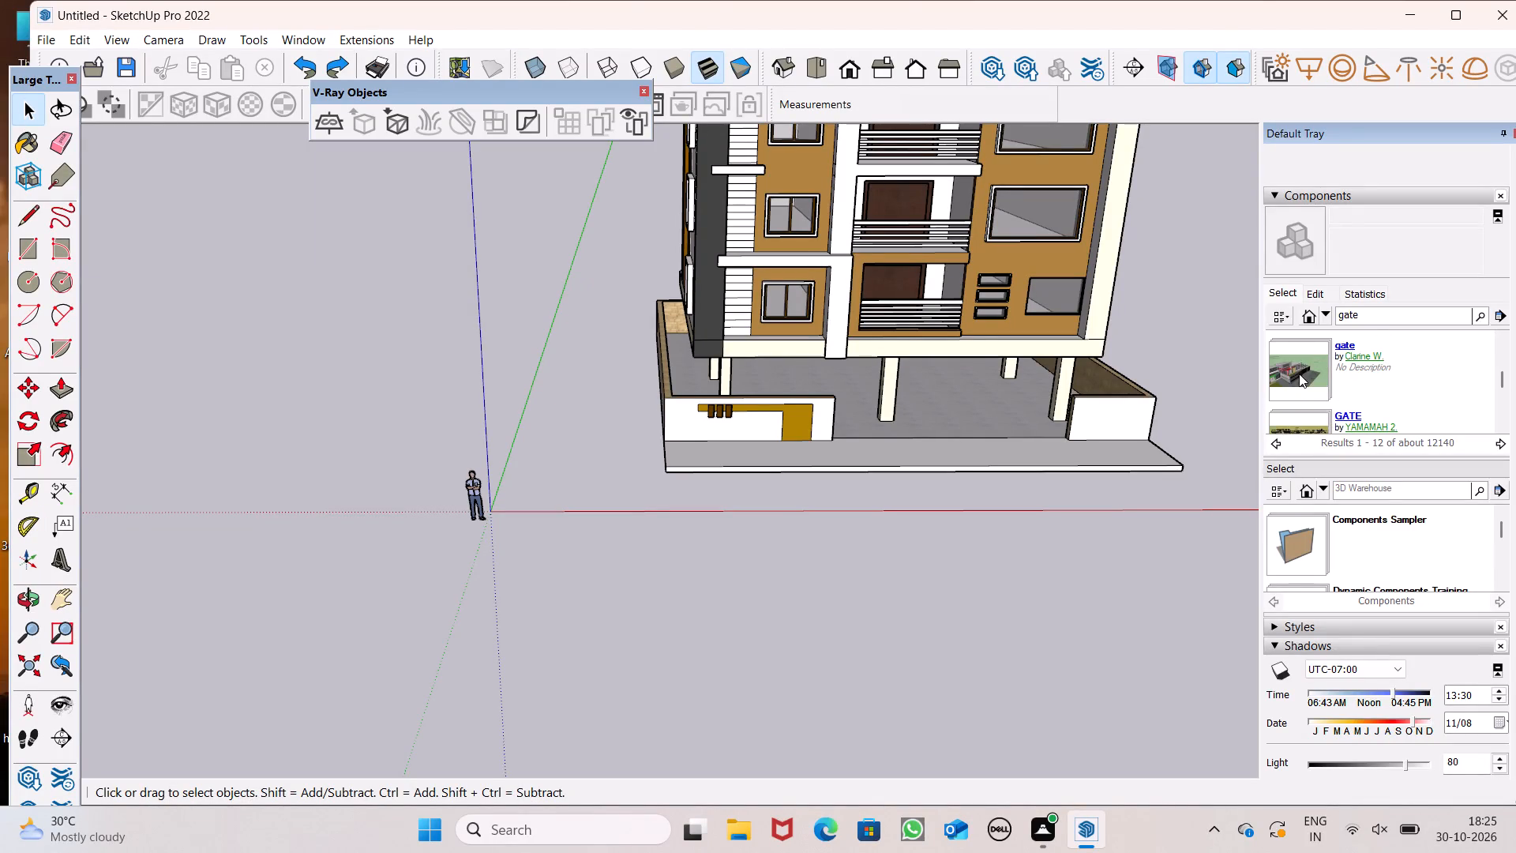
{"action": "scroll", "coordinate": [1299, 374], "scroll_direction": "down", "scroll_amount": 2}
{"action": "scroll", "coordinate": [1311, 374], "scroll_direction": "up", "scroll_amount": 1}
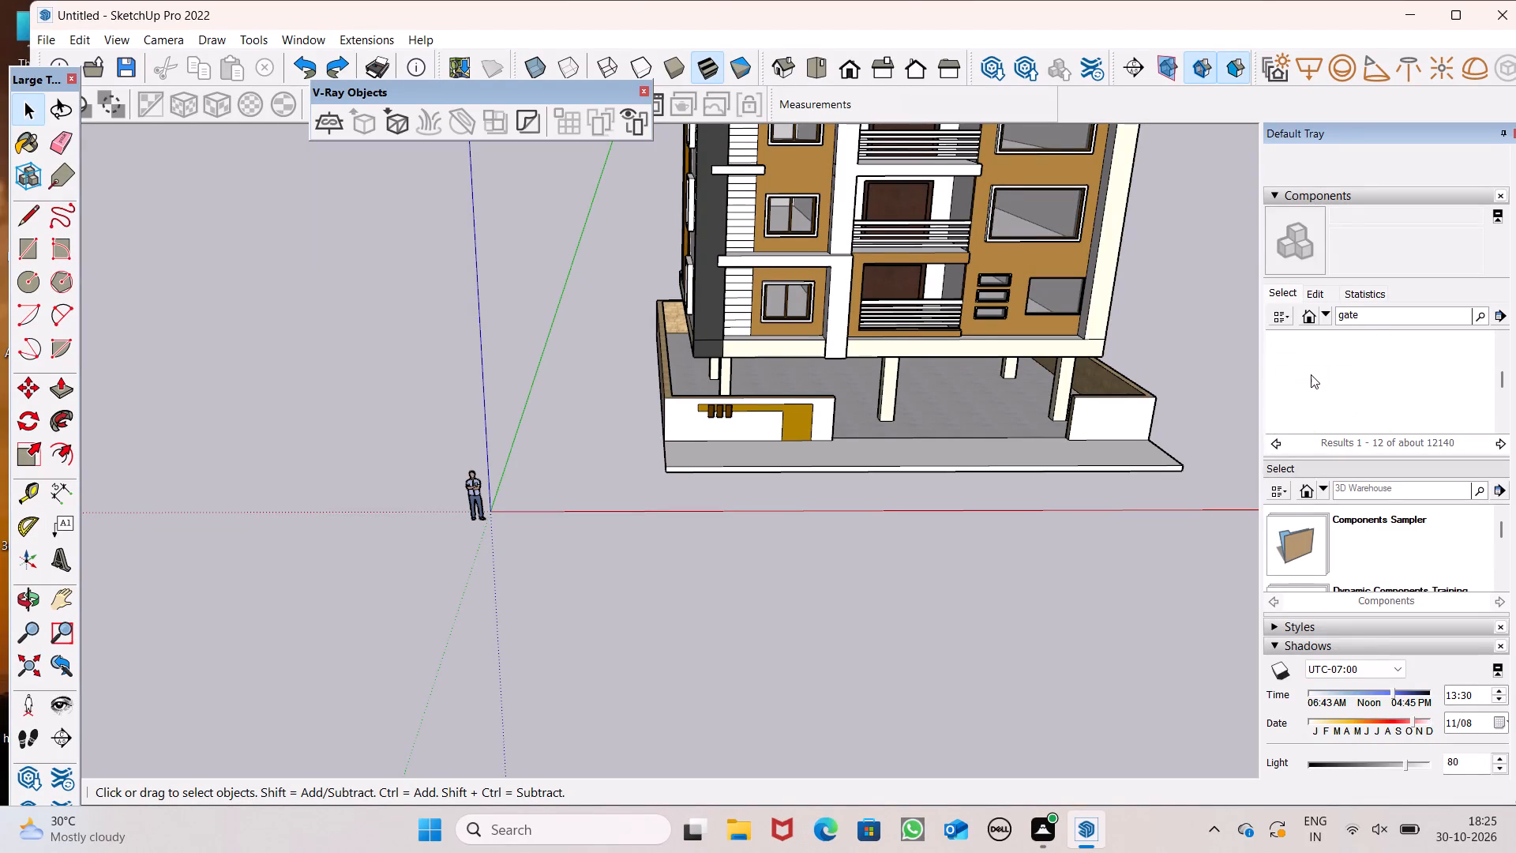
{"action": "scroll", "coordinate": [1311, 374], "scroll_direction": "down", "scroll_amount": 4}
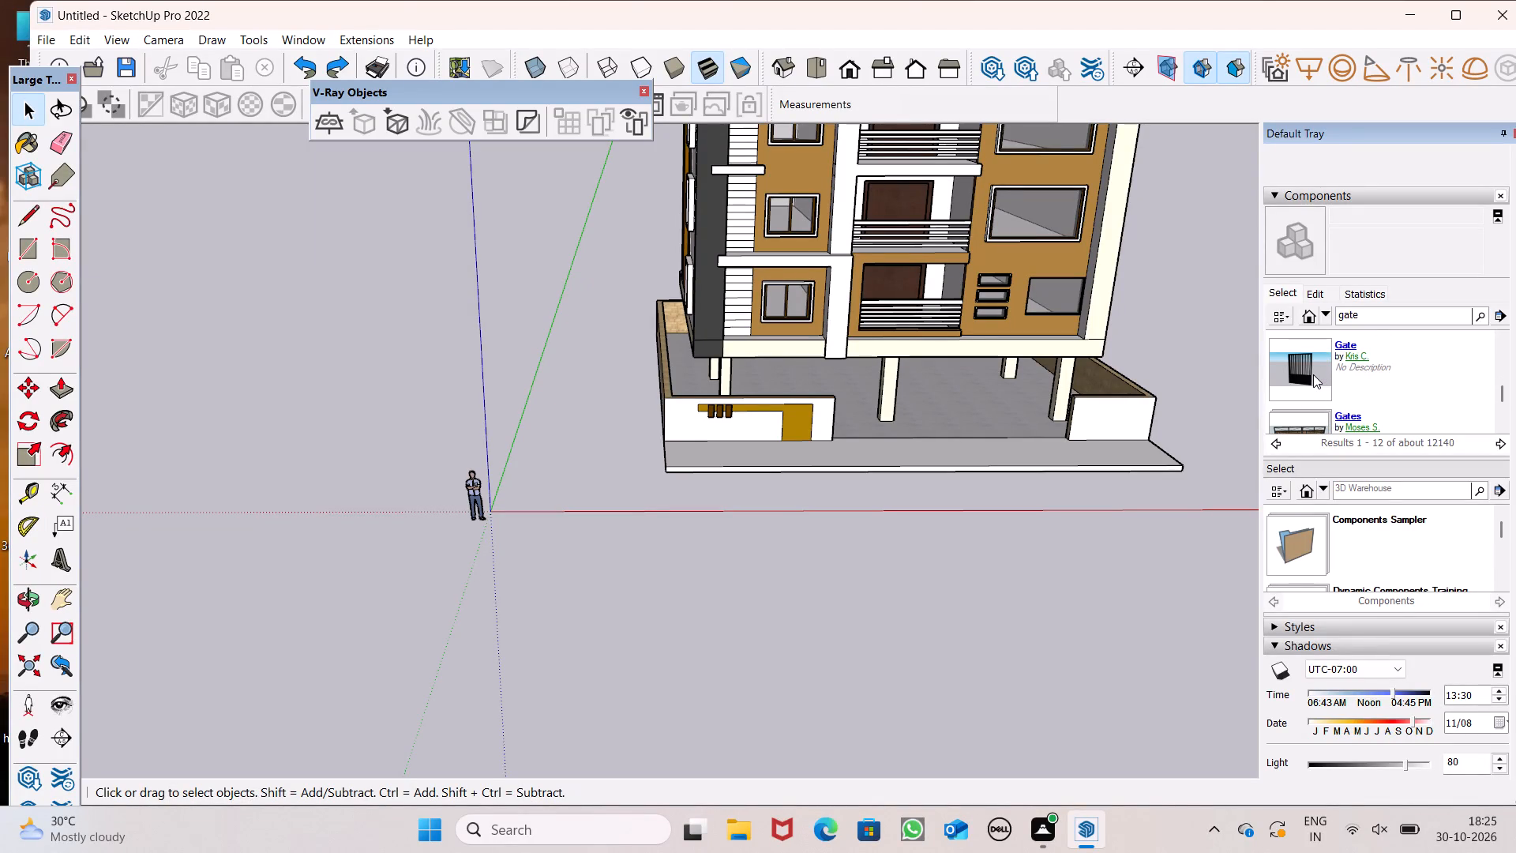
{"action": "scroll", "coordinate": [1313, 374], "scroll_direction": "down", "scroll_amount": 1}
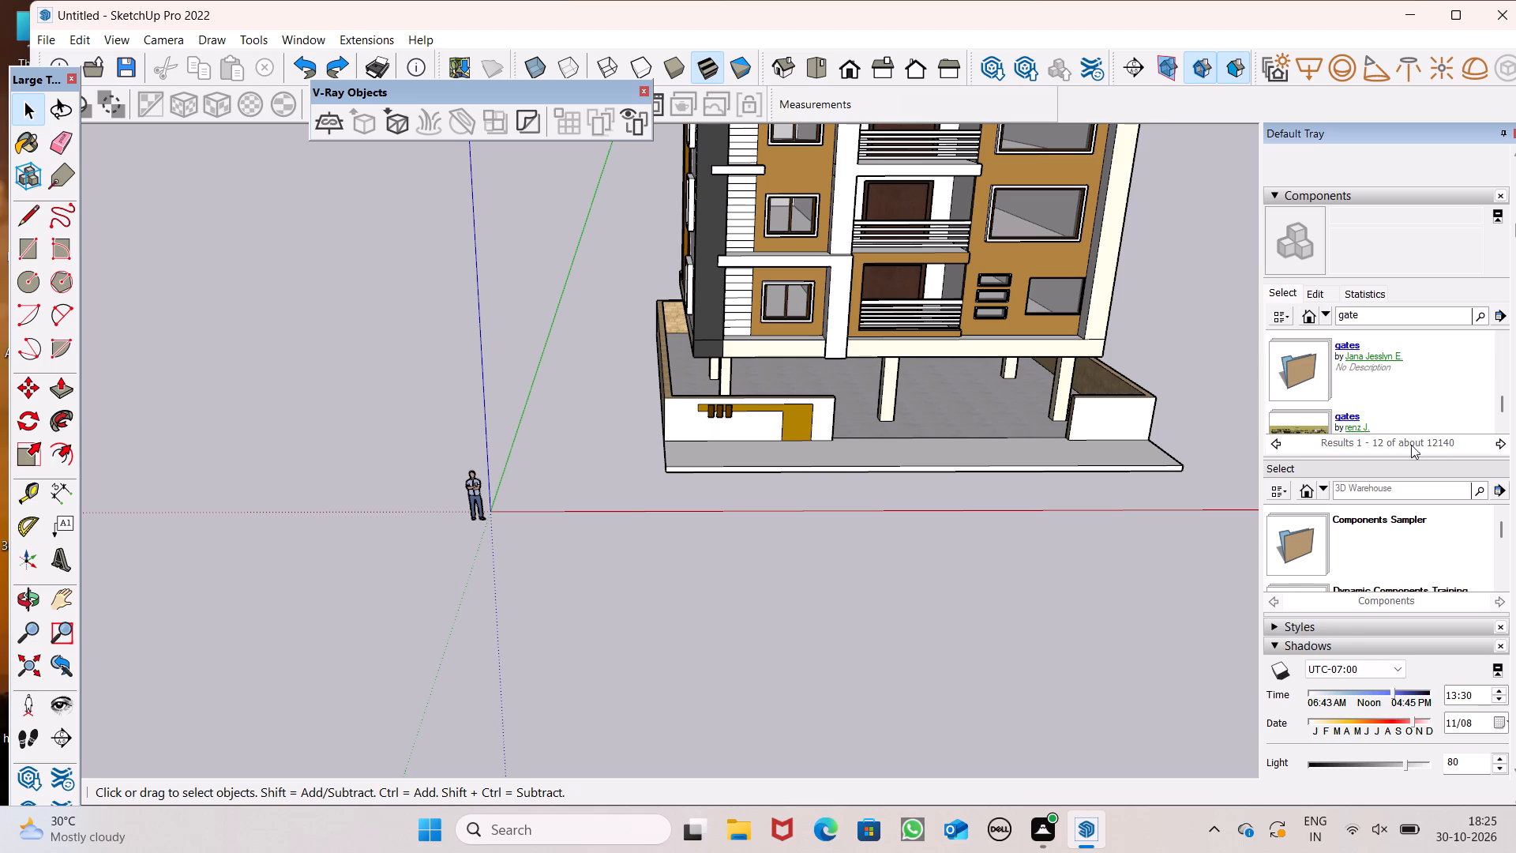
{"action": "scroll", "coordinate": [1375, 411], "scroll_direction": "down", "scroll_amount": 2}
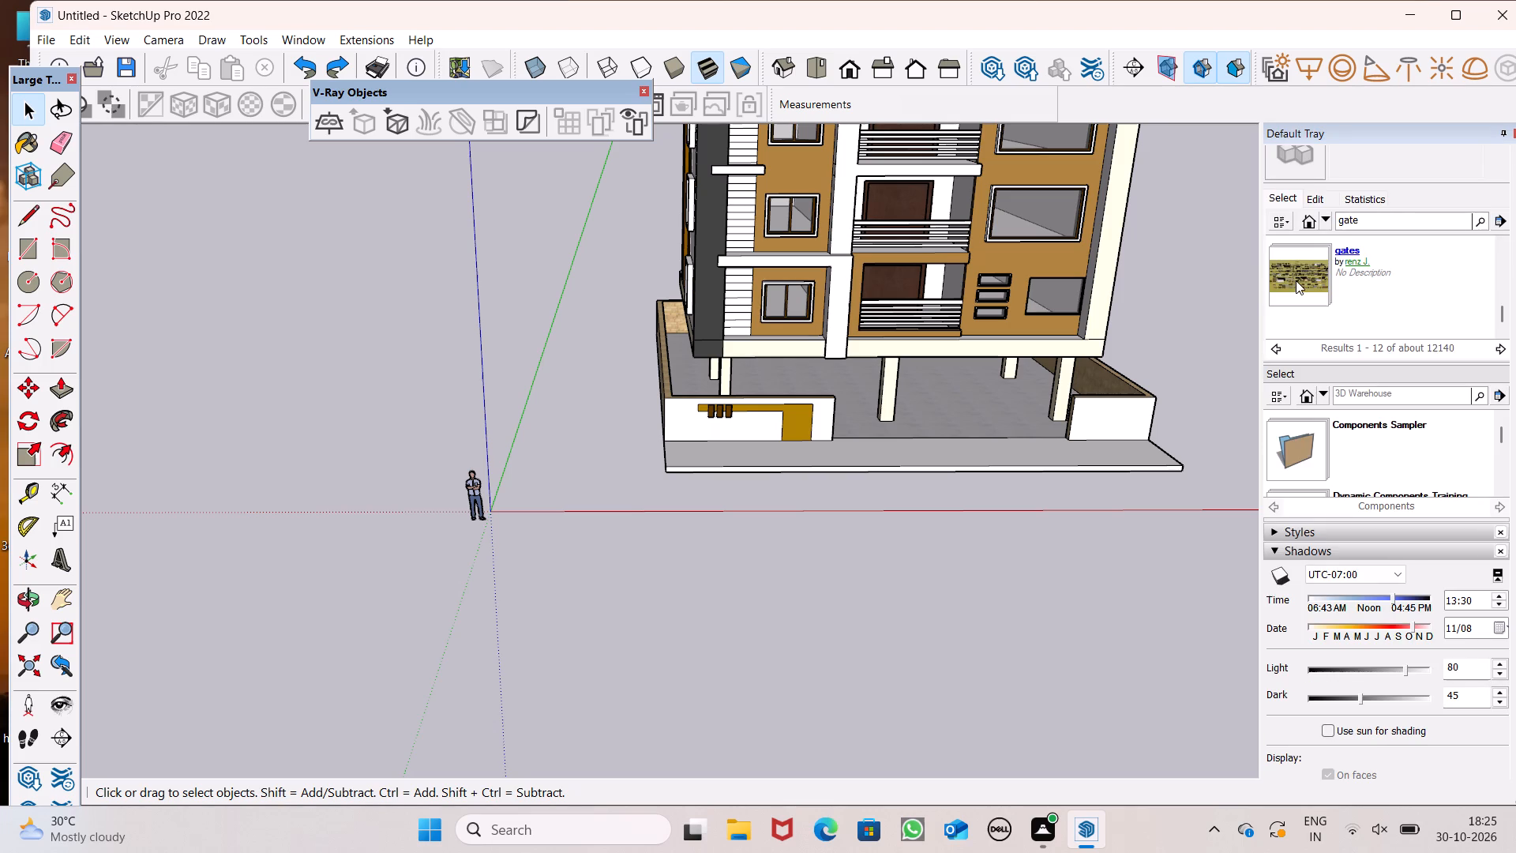
Open the last gates collection in the search results and download the gate props model from it.
{"action": "left_click", "coordinate": [1296, 280]}
{"action": "scroll", "coordinate": [711, 351], "scroll_direction": "down", "scroll_amount": 2}
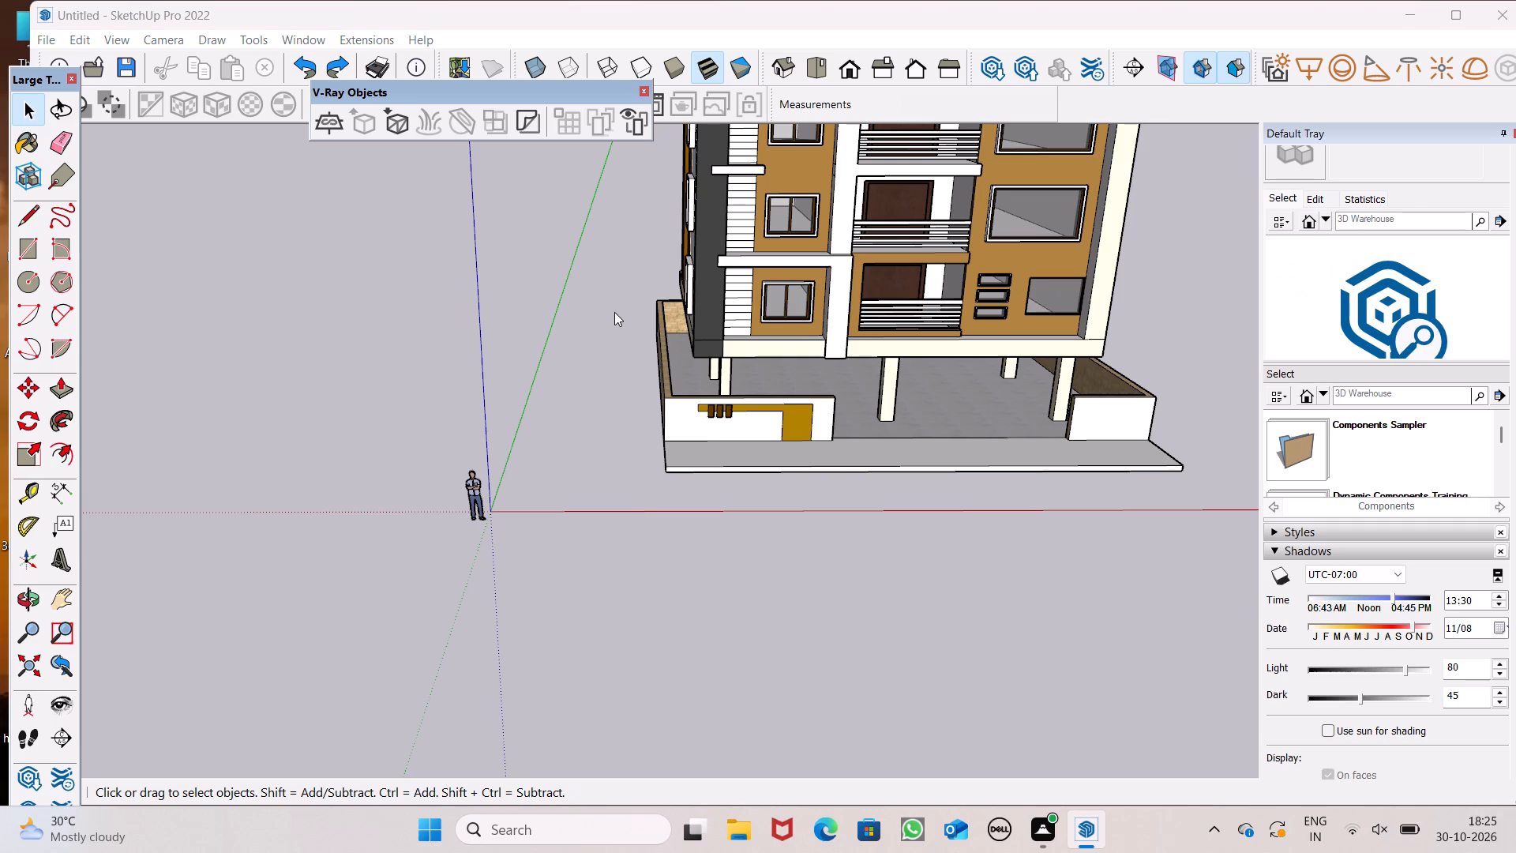
{"action": "scroll", "coordinate": [440, 235], "scroll_direction": "down", "scroll_amount": 1}
{"action": "scroll", "coordinate": [490, 340], "scroll_direction": "down", "scroll_amount": 5}
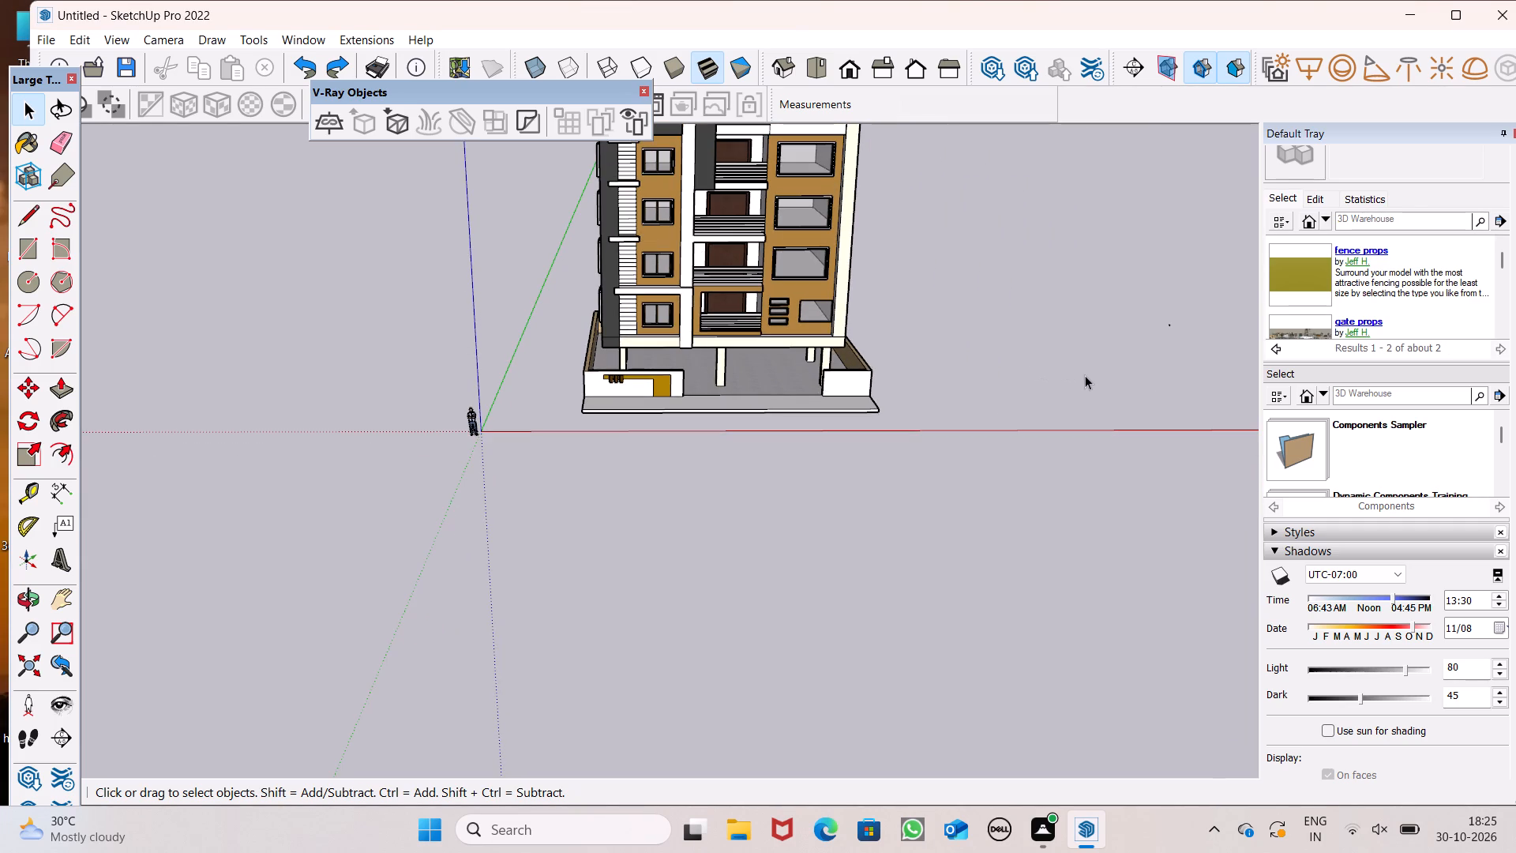
{"action": "scroll", "coordinate": [1326, 293], "scroll_direction": "down", "scroll_amount": 1}
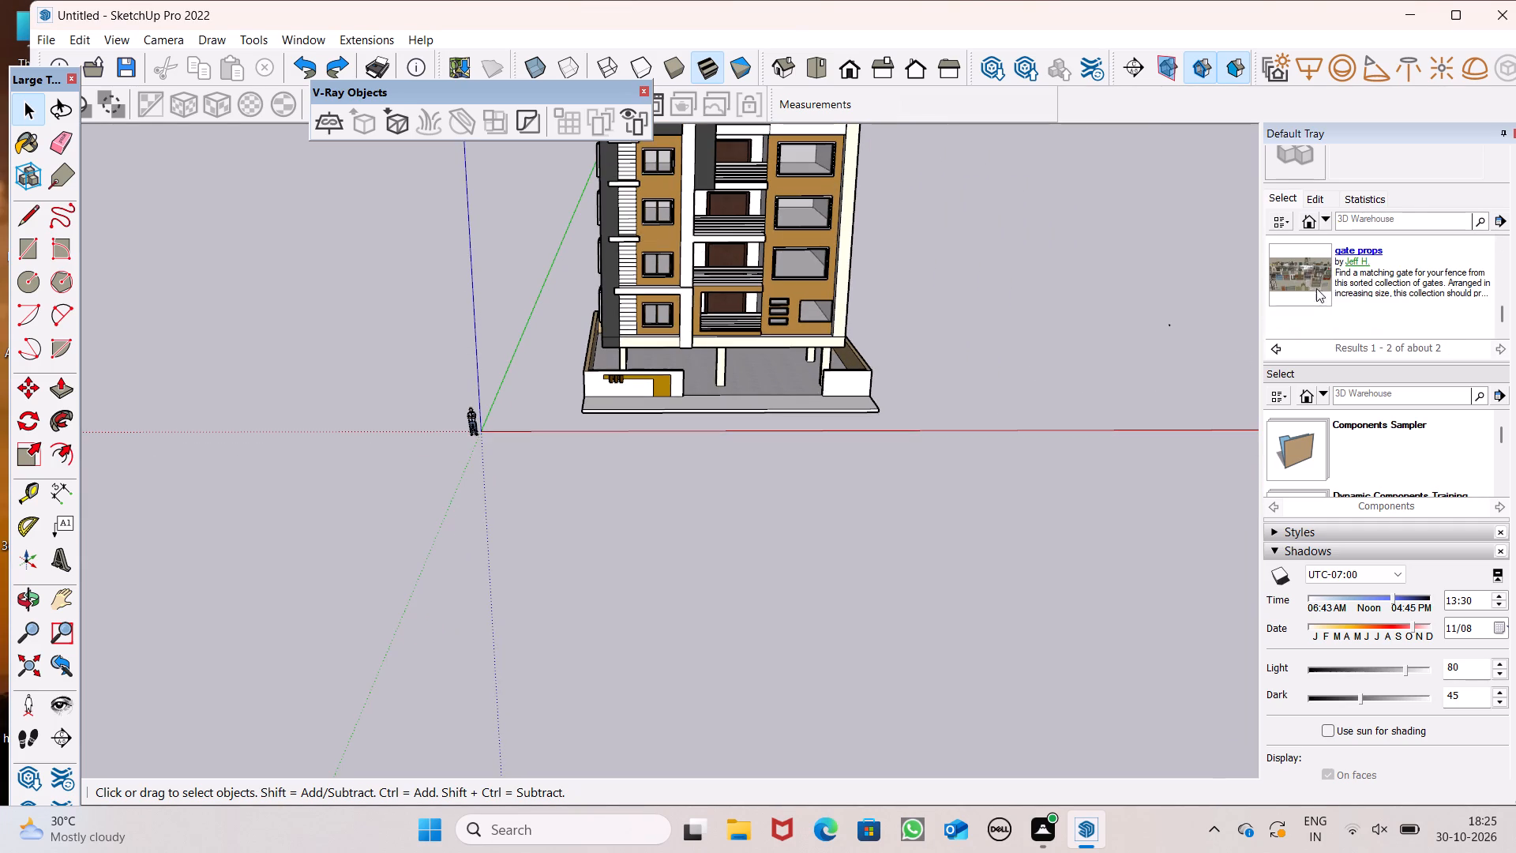
{"action": "left_click", "coordinate": [1303, 275]}
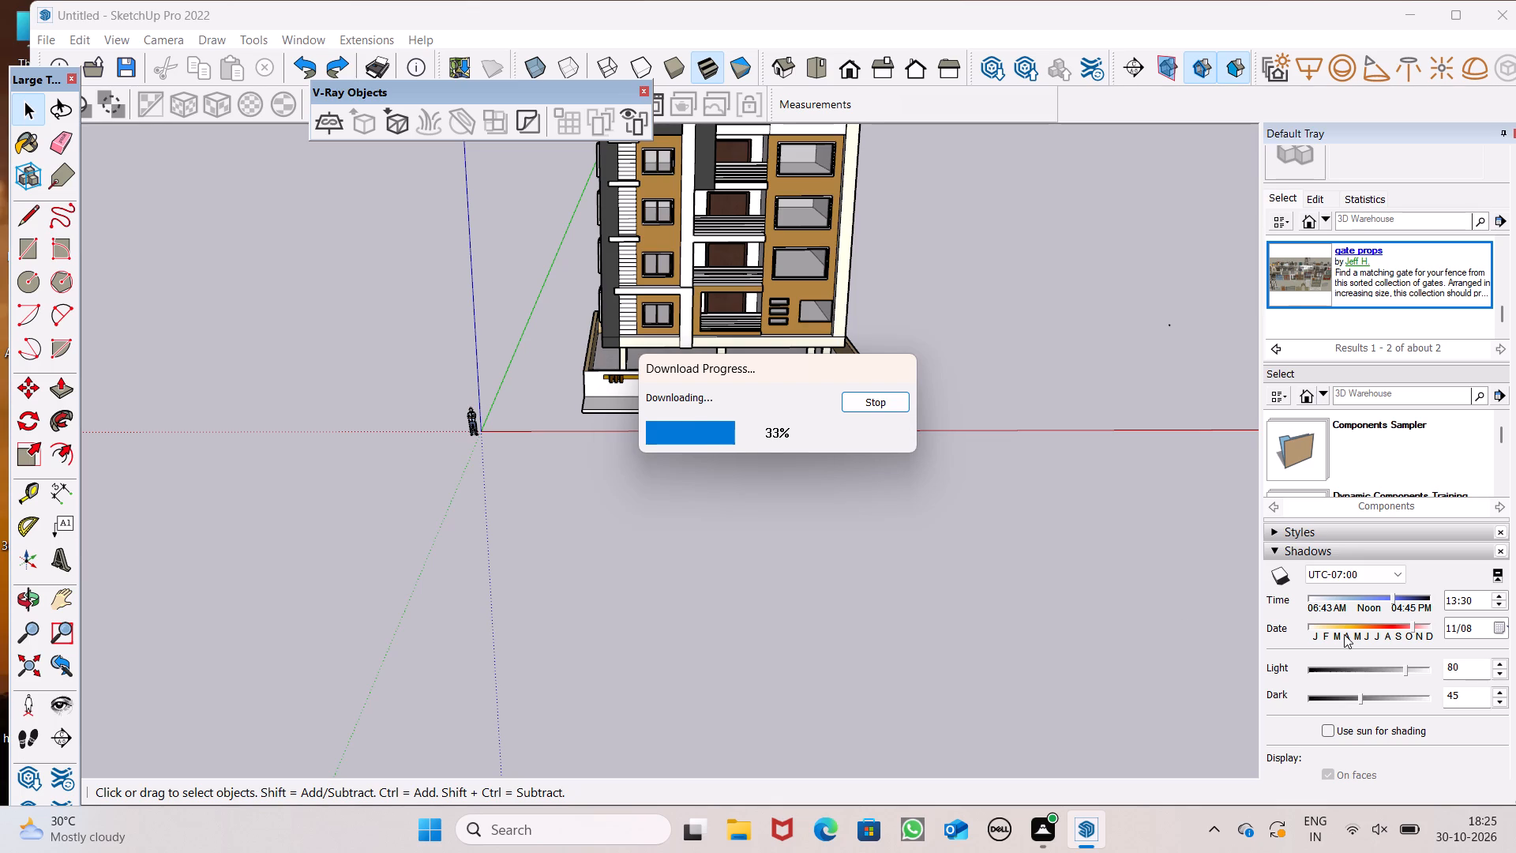
{"action": "key", "text": "g"}
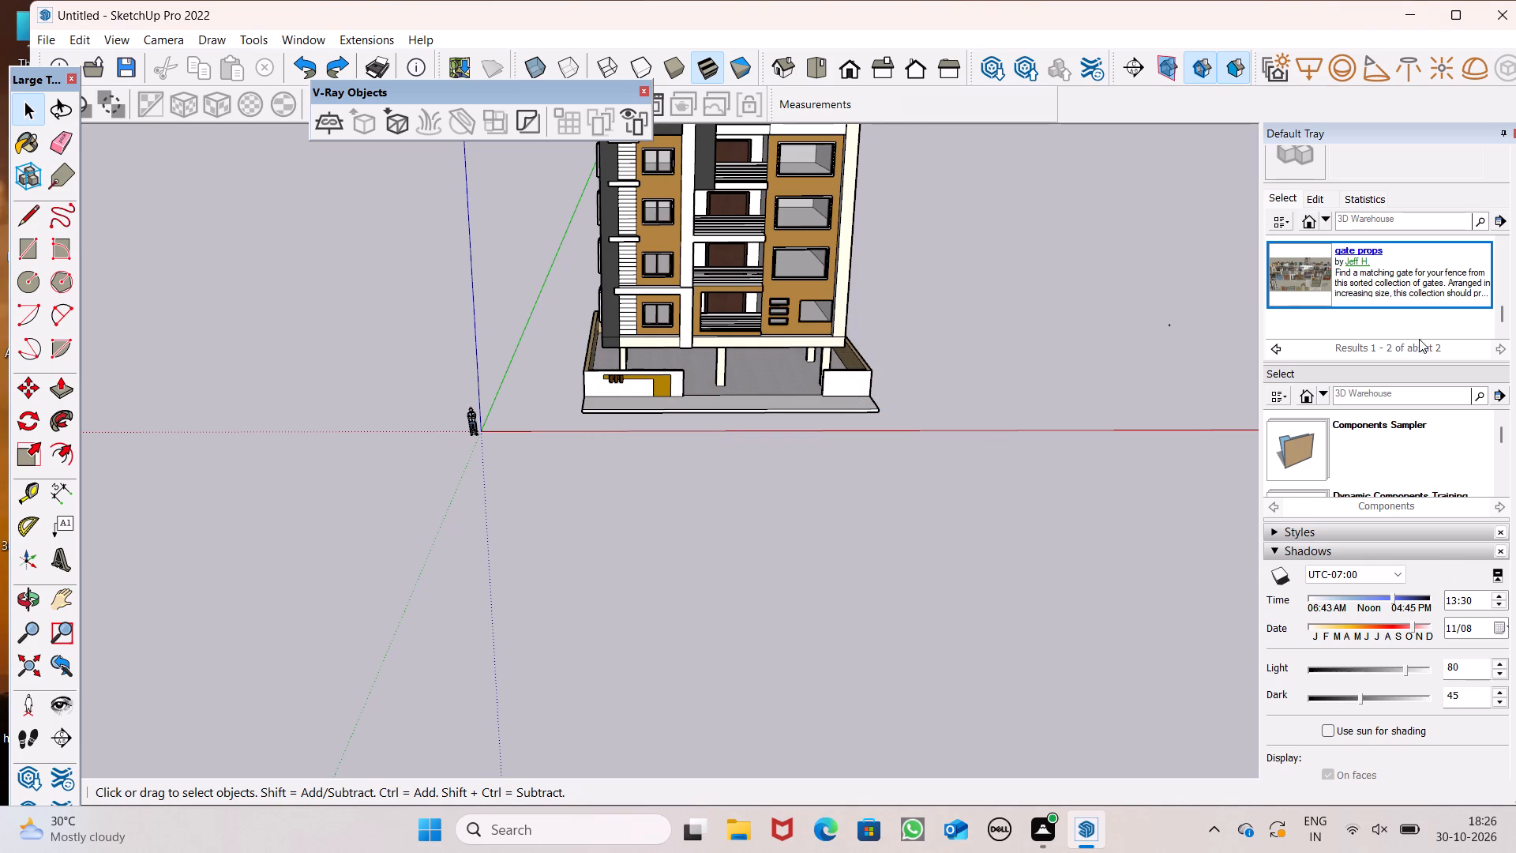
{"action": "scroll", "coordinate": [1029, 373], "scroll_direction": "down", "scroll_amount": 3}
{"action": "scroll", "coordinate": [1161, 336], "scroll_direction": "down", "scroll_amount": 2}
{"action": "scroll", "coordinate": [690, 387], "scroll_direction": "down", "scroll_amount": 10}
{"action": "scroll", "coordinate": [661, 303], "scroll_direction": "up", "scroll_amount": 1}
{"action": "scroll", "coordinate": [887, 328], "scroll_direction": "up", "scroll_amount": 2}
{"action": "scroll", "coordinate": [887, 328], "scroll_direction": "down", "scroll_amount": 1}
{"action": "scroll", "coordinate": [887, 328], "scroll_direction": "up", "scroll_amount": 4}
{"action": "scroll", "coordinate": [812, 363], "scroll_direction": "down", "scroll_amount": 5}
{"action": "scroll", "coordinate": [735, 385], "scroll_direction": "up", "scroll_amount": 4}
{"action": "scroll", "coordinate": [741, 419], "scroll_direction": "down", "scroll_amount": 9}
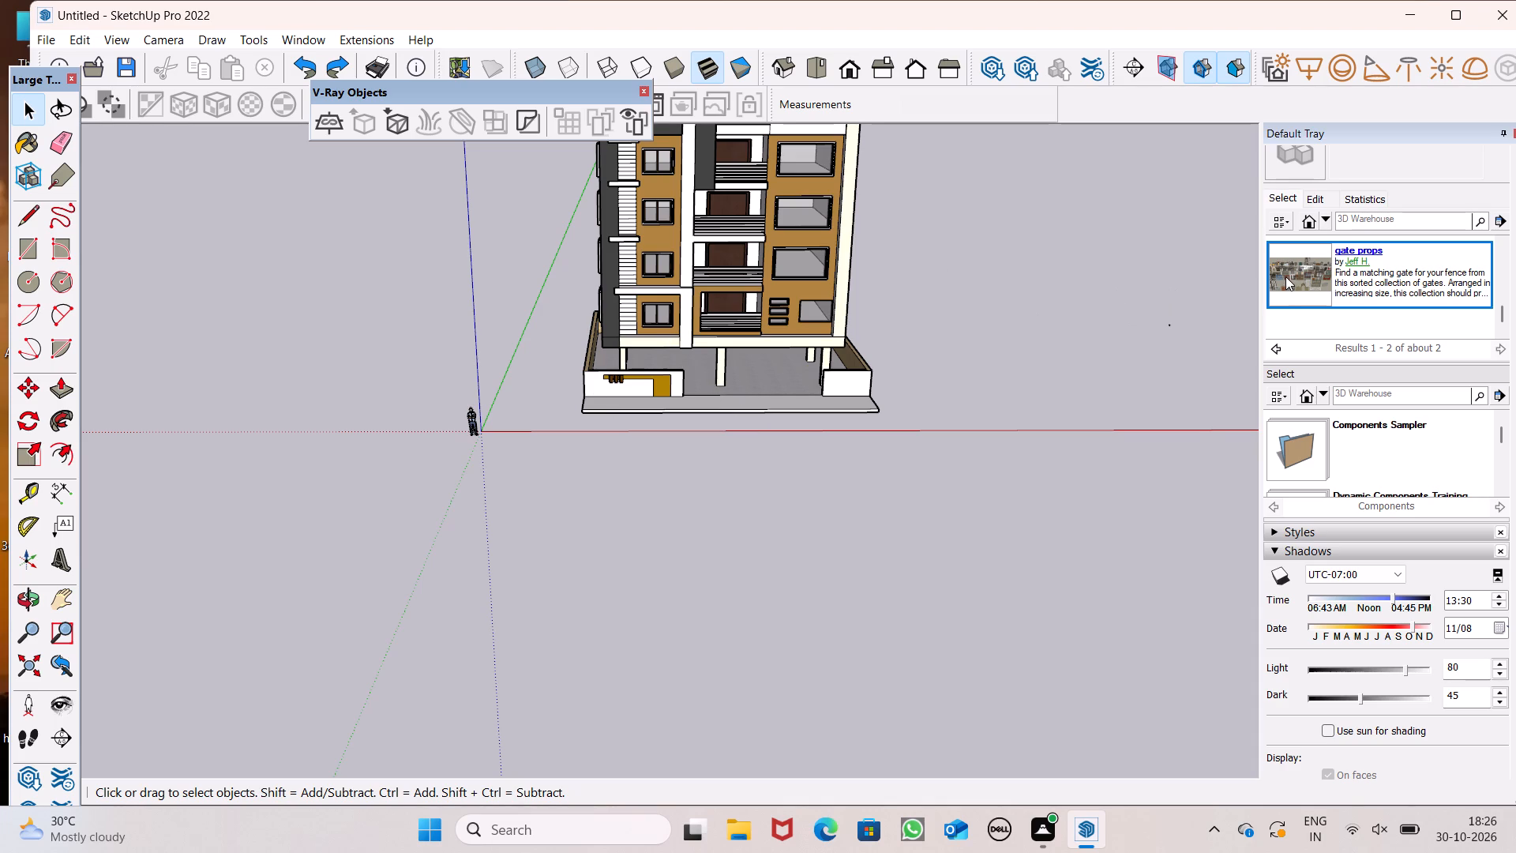
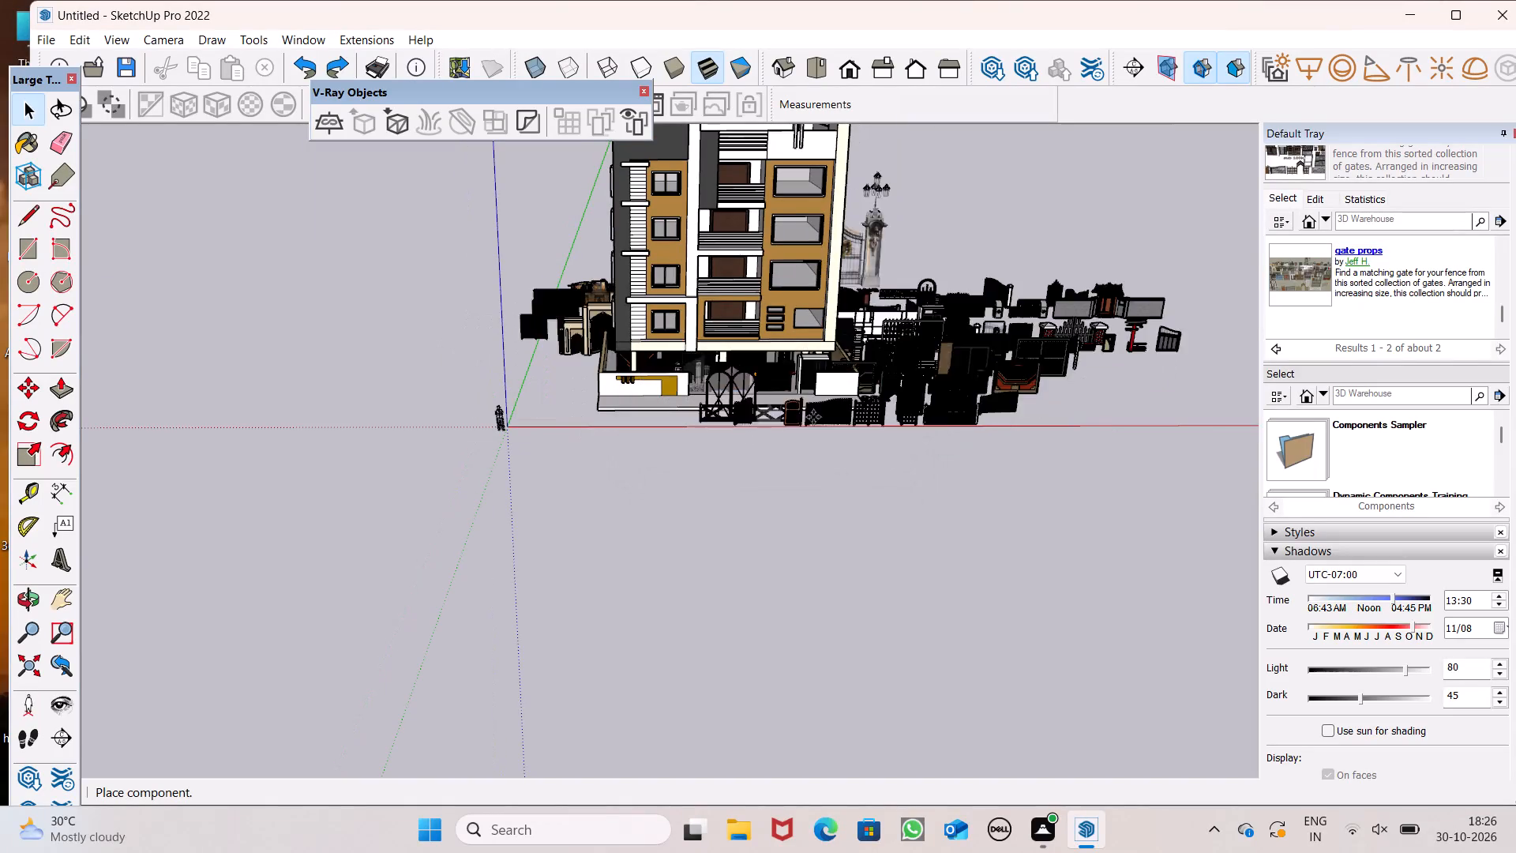
Place the downloaded gate props collection on open ground beside the building and clear the selection.
{"action": "left_click", "coordinate": [1189, 354]}
{"action": "key", "text": "space"}
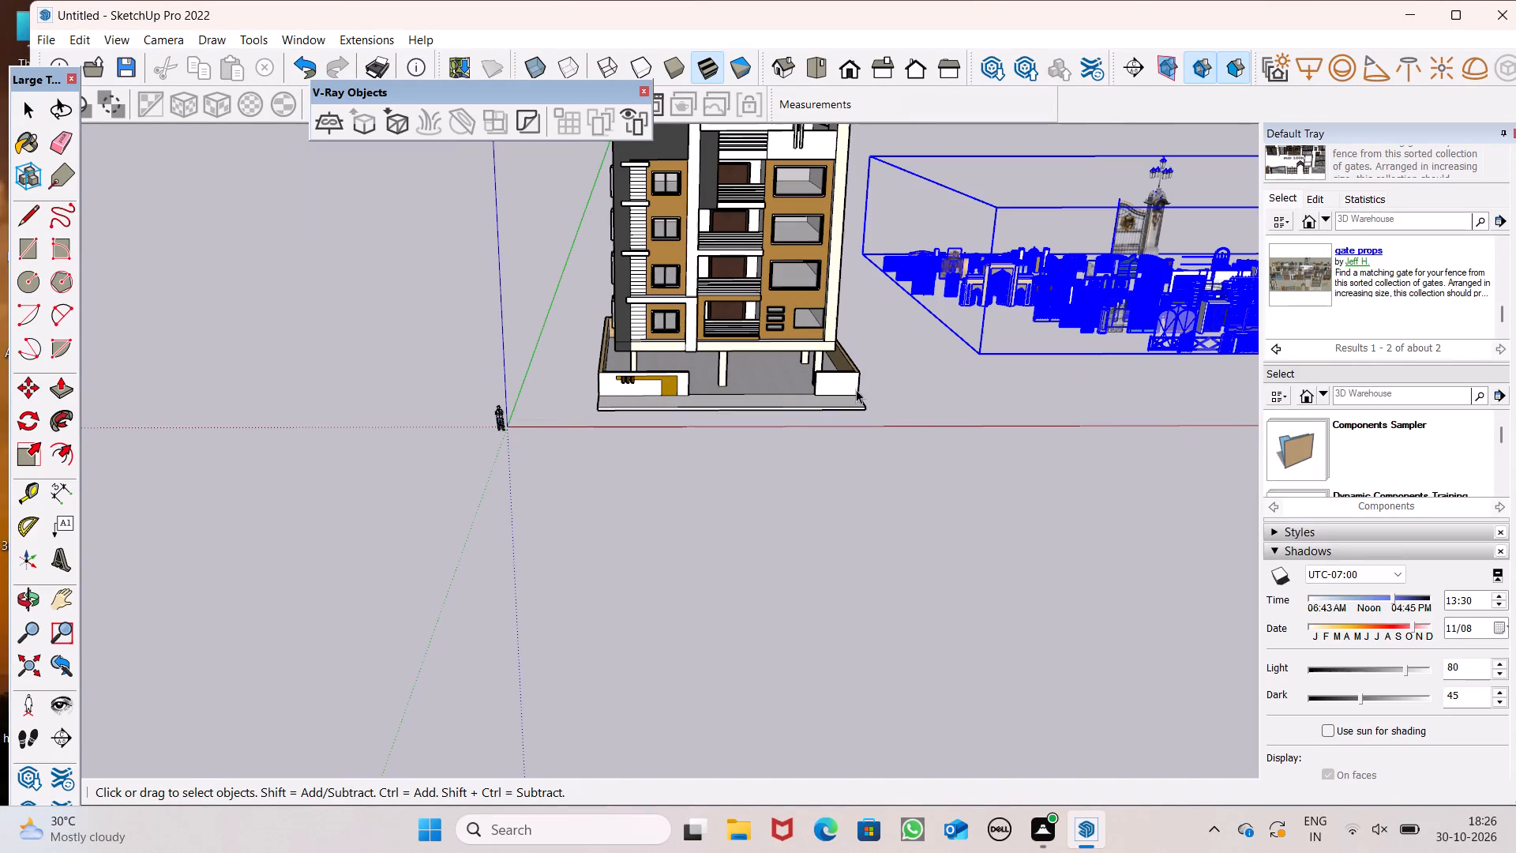
{"action": "left_click", "coordinate": [720, 408]}
{"action": "scroll", "coordinate": [584, 621], "scroll_direction": "down", "scroll_amount": 4}
{"action": "left_click", "coordinate": [809, 544]}
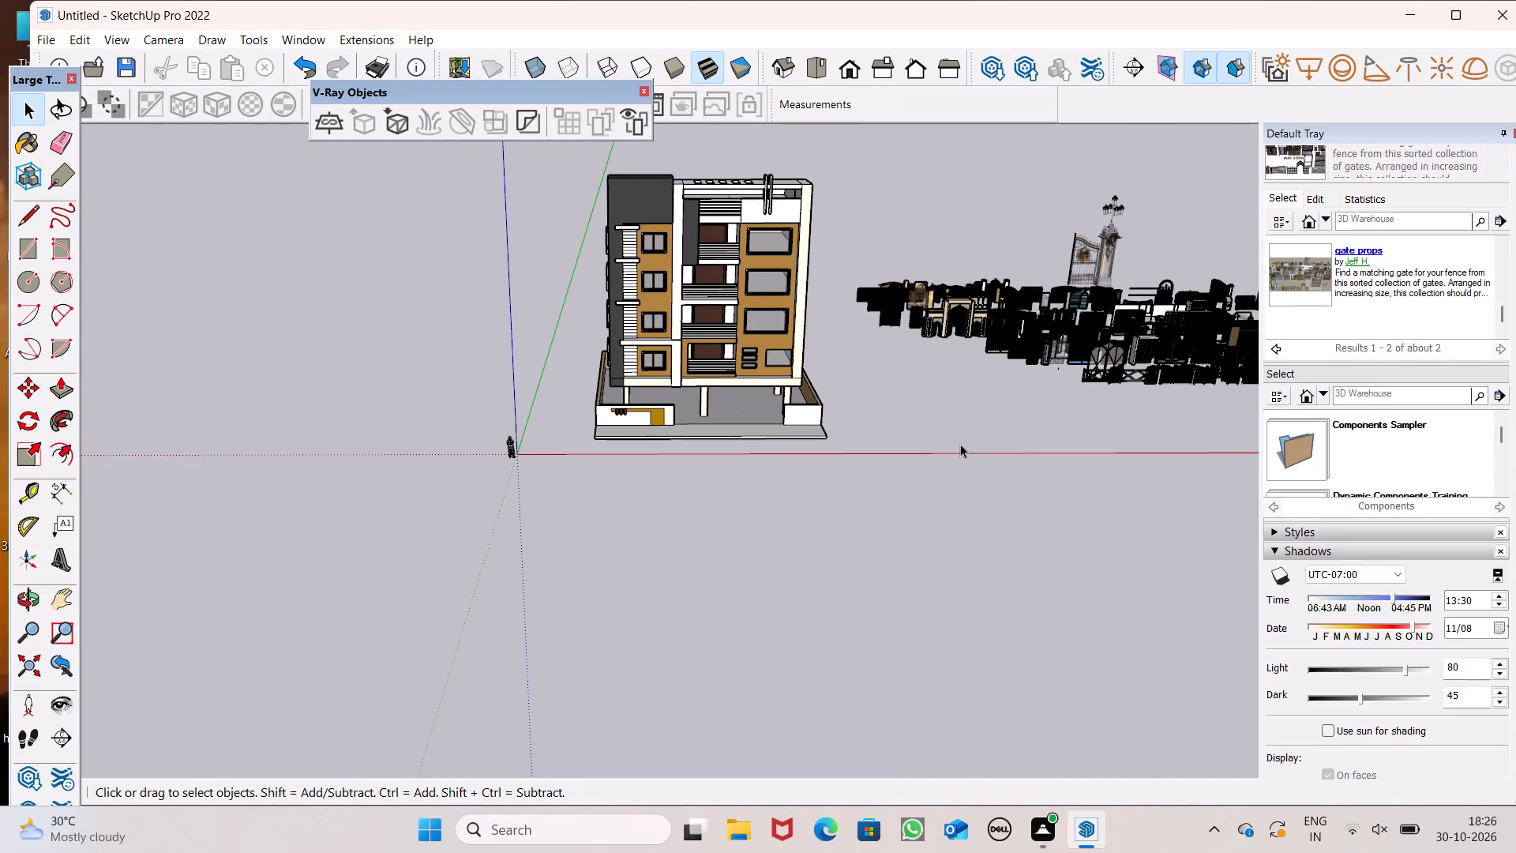
Examine the rows of gates in the placed collection for one suited to the front entrance opening.
{"action": "scroll", "coordinate": [982, 416], "scroll_direction": "up", "scroll_amount": 5}
{"action": "scroll", "coordinate": [996, 369], "scroll_direction": "down", "scroll_amount": 8}
{"action": "scroll", "coordinate": [1099, 356], "scroll_direction": "up", "scroll_amount": 9}
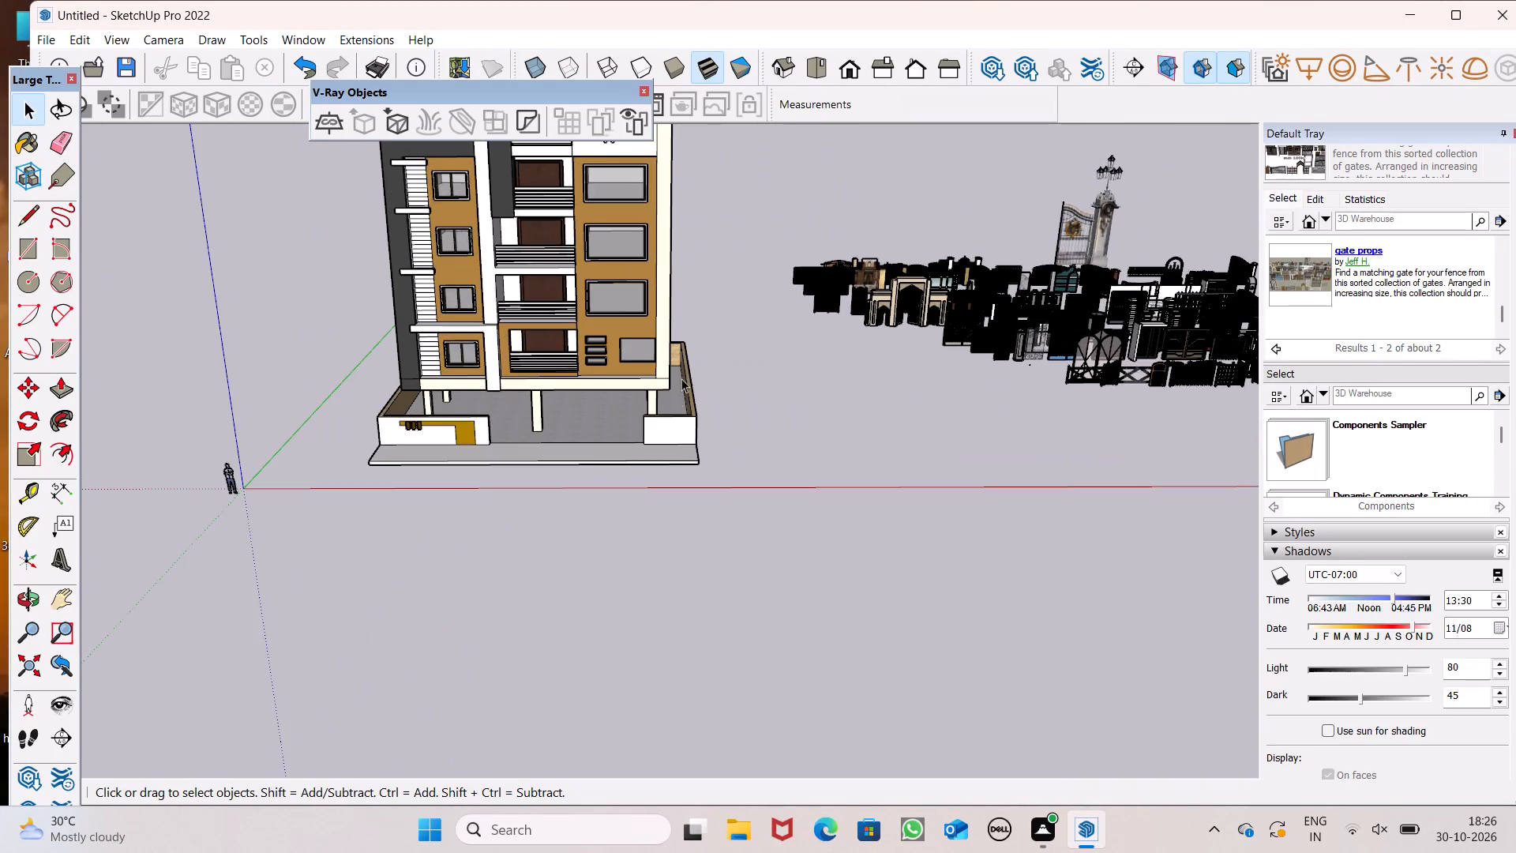
{"action": "scroll", "coordinate": [675, 396], "scroll_direction": "down", "scroll_amount": 14}
{"action": "scroll", "coordinate": [1115, 342], "scroll_direction": "up", "scroll_amount": 2}
{"action": "scroll", "coordinate": [1115, 342], "scroll_direction": "down", "scroll_amount": 1}
{"action": "scroll", "coordinate": [1115, 342], "scroll_direction": "up", "scroll_amount": 4}
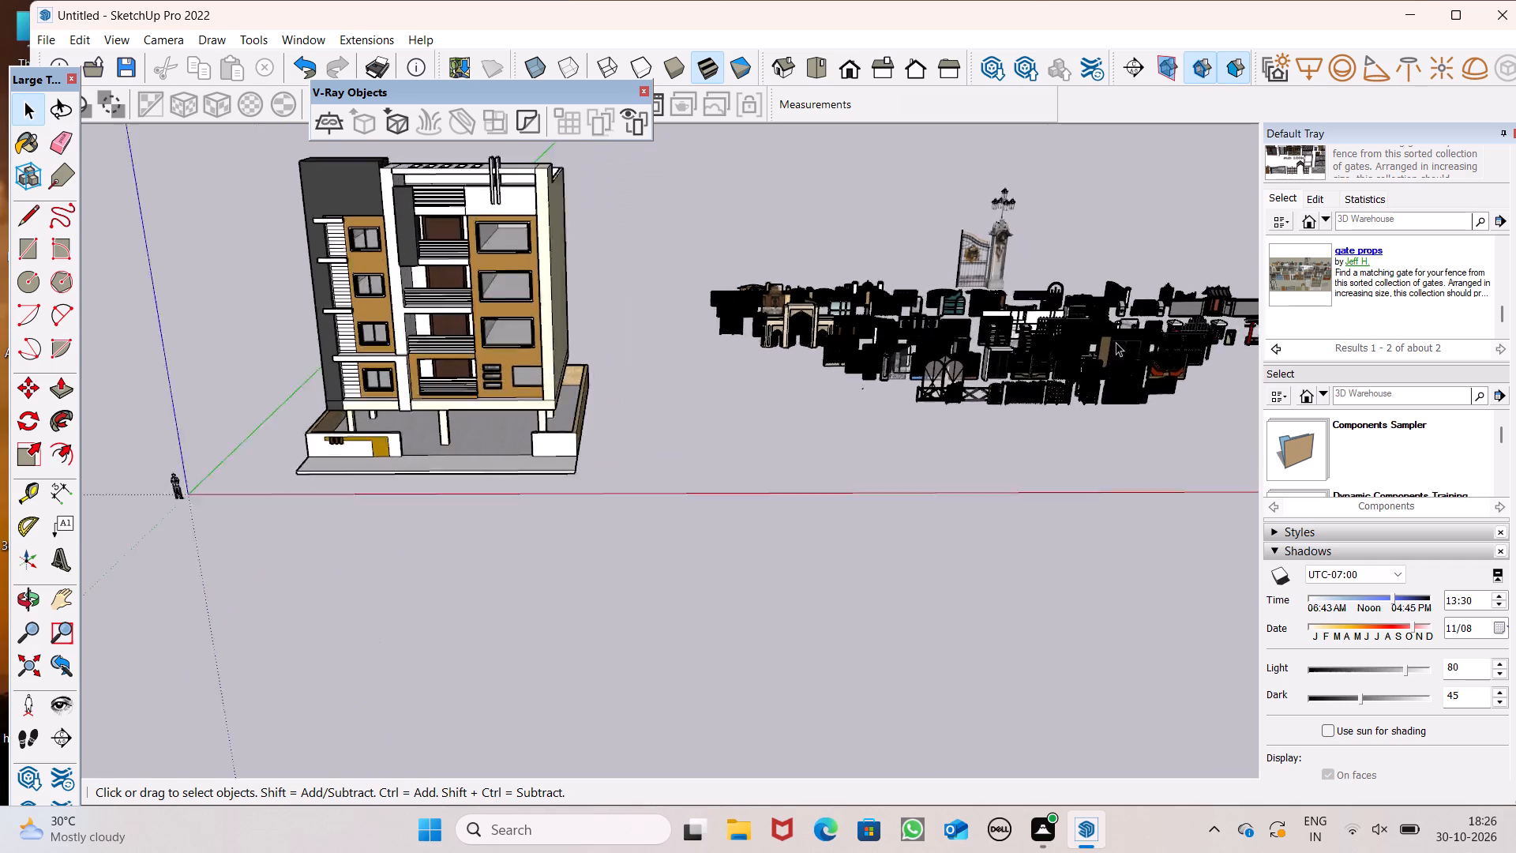
{"action": "scroll", "coordinate": [1116, 342], "scroll_direction": "up", "scroll_amount": 9}
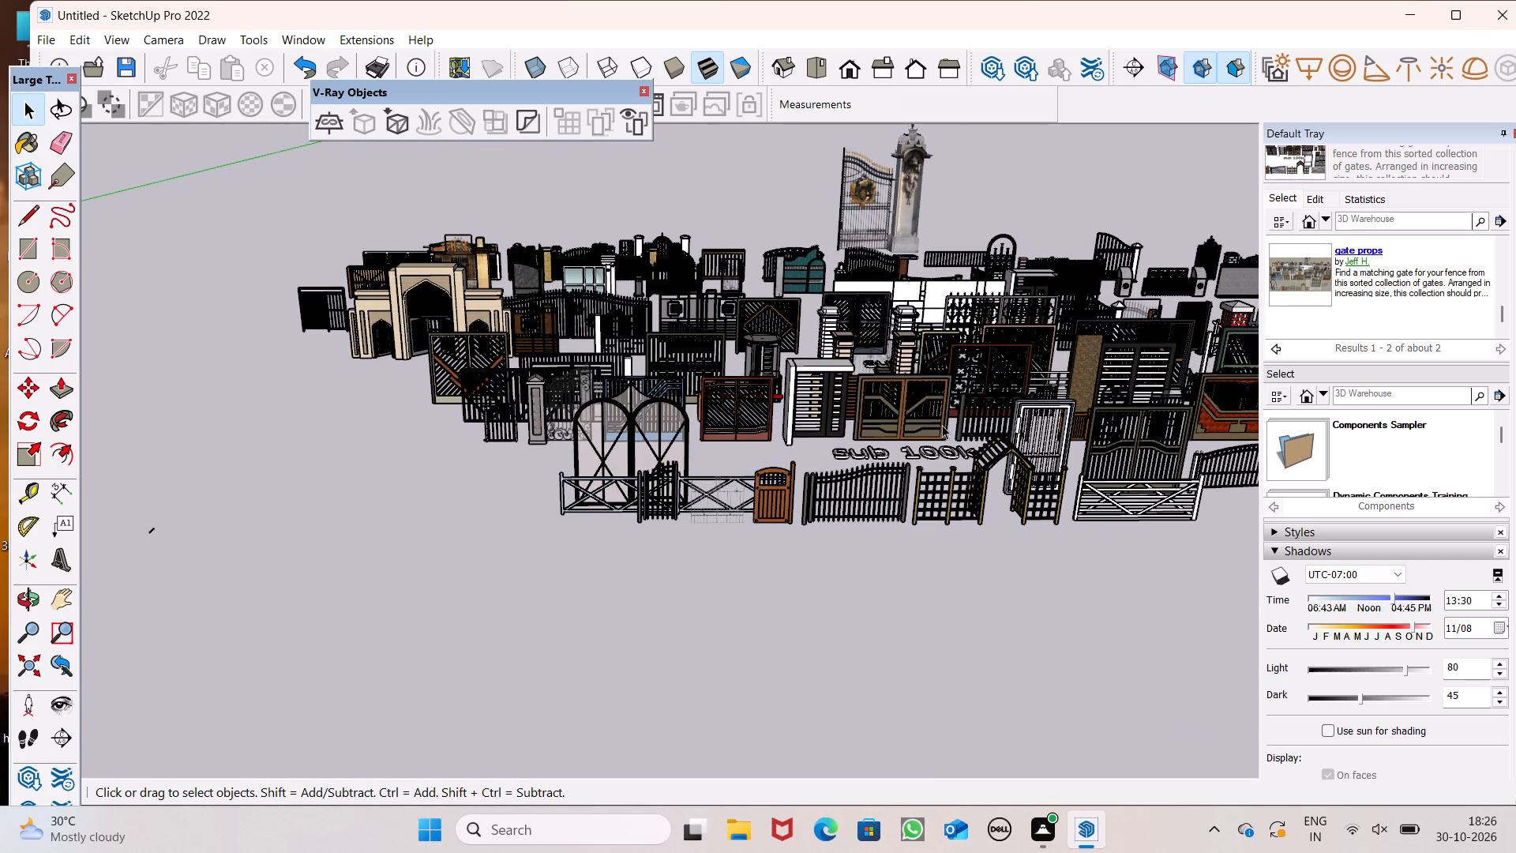
{"action": "scroll", "coordinate": [876, 431], "scroll_direction": "up", "scroll_amount": 6}
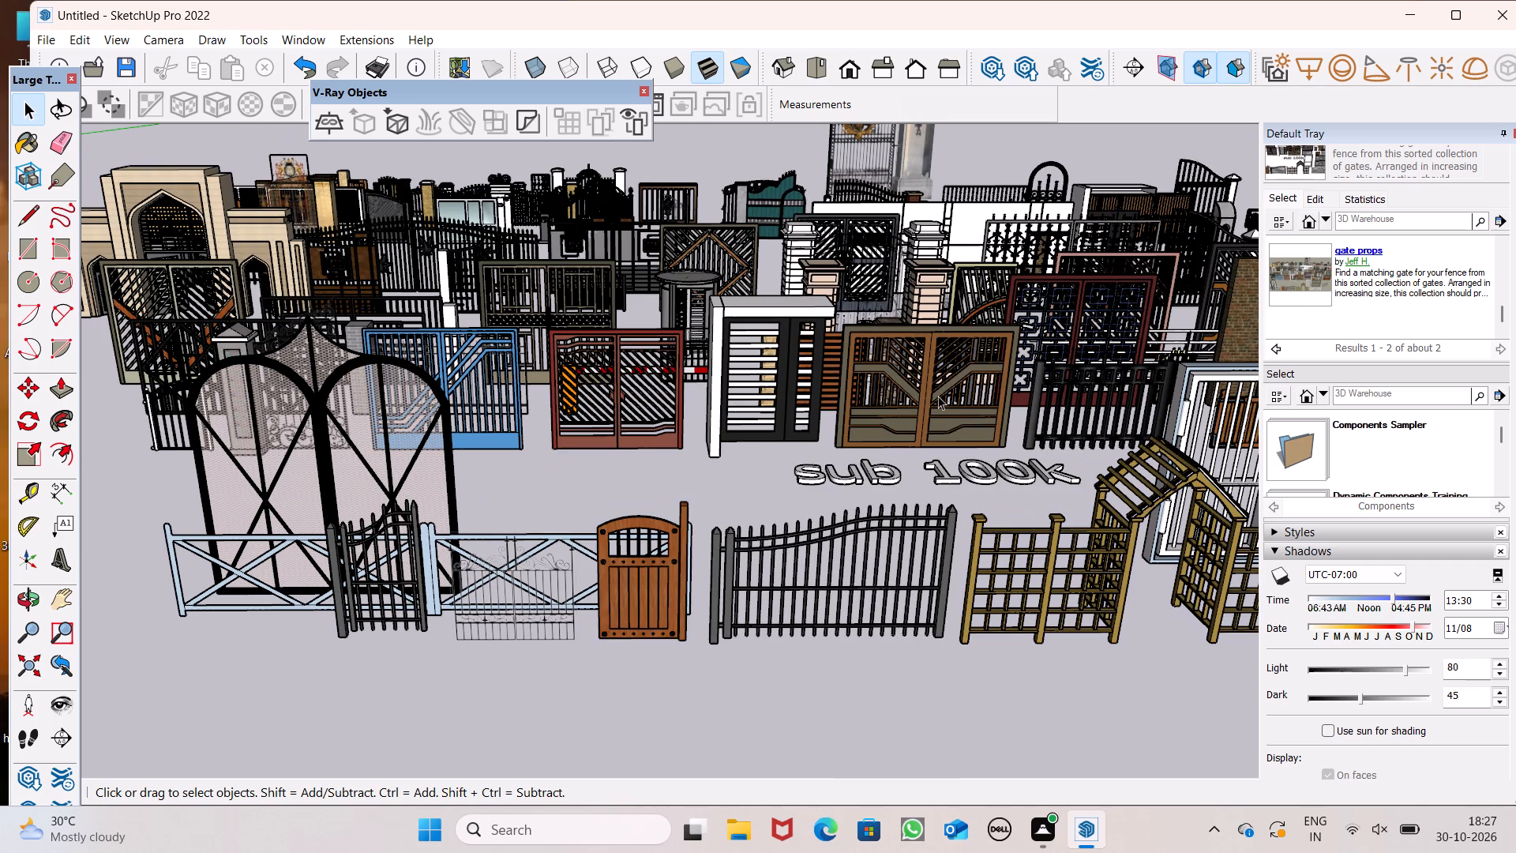
{"action": "scroll", "coordinate": [936, 400], "scroll_direction": "down", "scroll_amount": 6}
{"action": "scroll", "coordinate": [860, 481], "scroll_direction": "down", "scroll_amount": 4}
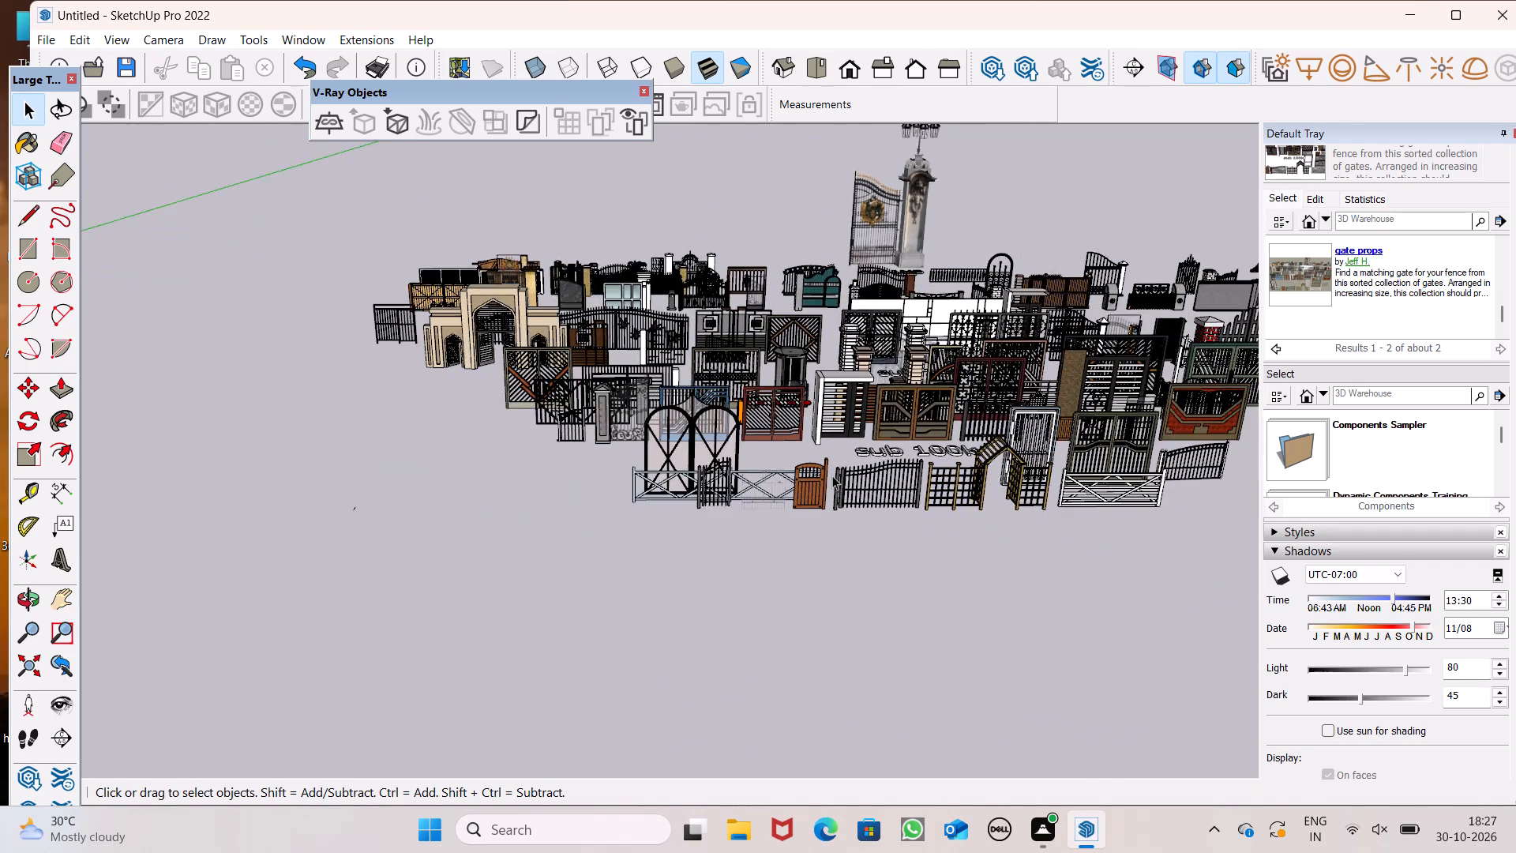
{"action": "scroll", "coordinate": [831, 475], "scroll_direction": "down", "scroll_amount": 7}
{"action": "scroll", "coordinate": [1022, 398], "scroll_direction": "up", "scroll_amount": 6}
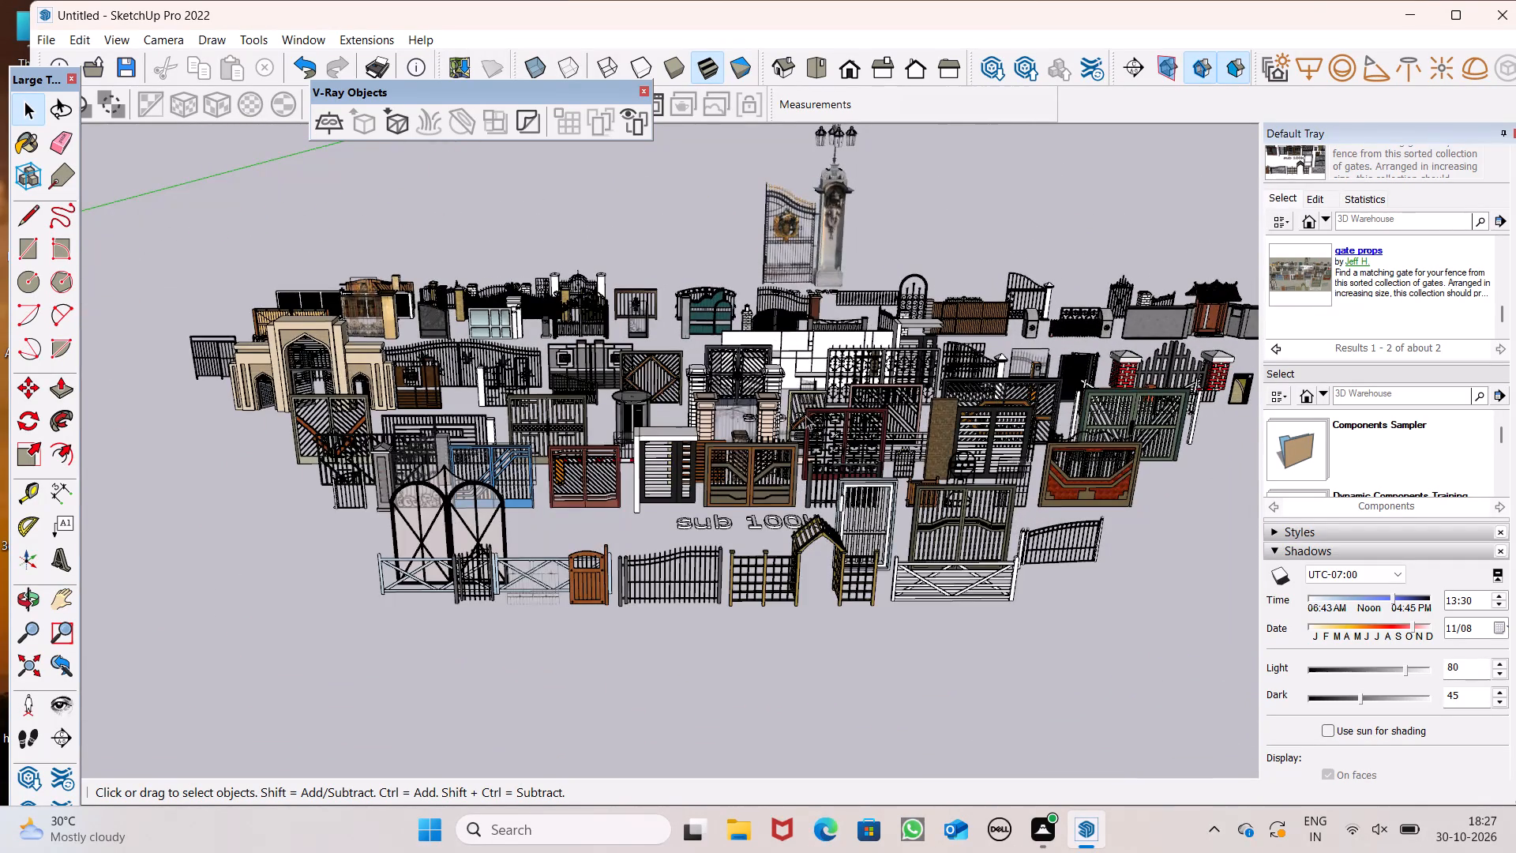
{"action": "scroll", "coordinate": [726, 394], "scroll_direction": "down", "scroll_amount": 5}
{"action": "scroll", "coordinate": [437, 498], "scroll_direction": "up", "scroll_amount": 4}
{"action": "scroll", "coordinate": [415, 424], "scroll_direction": "down", "scroll_amount": 5}
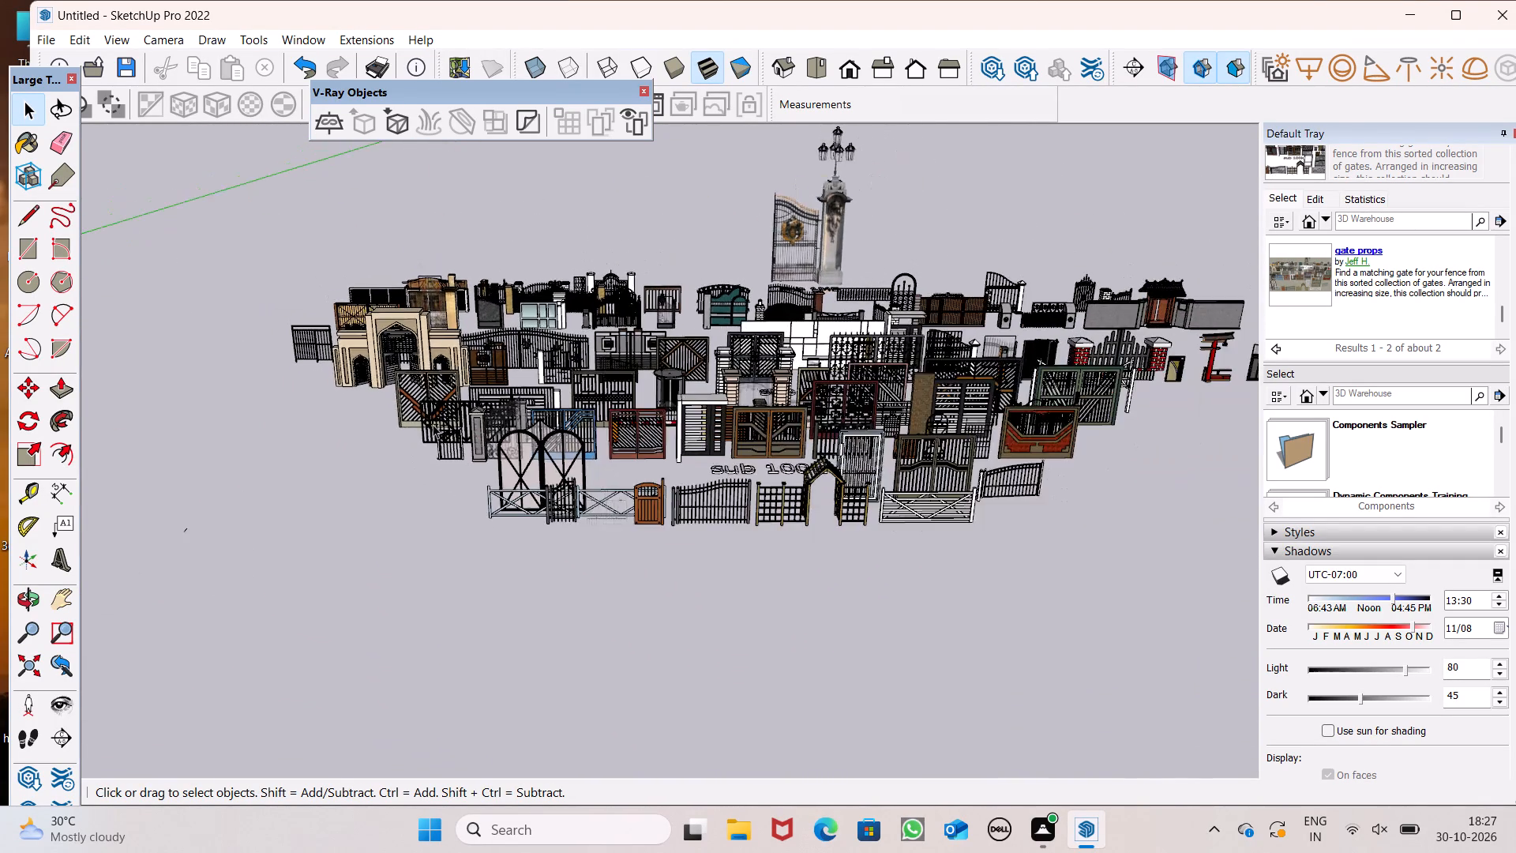
{"action": "middle_click_drag", "start_coordinate": [450, 499], "coordinate": [452, 597]}
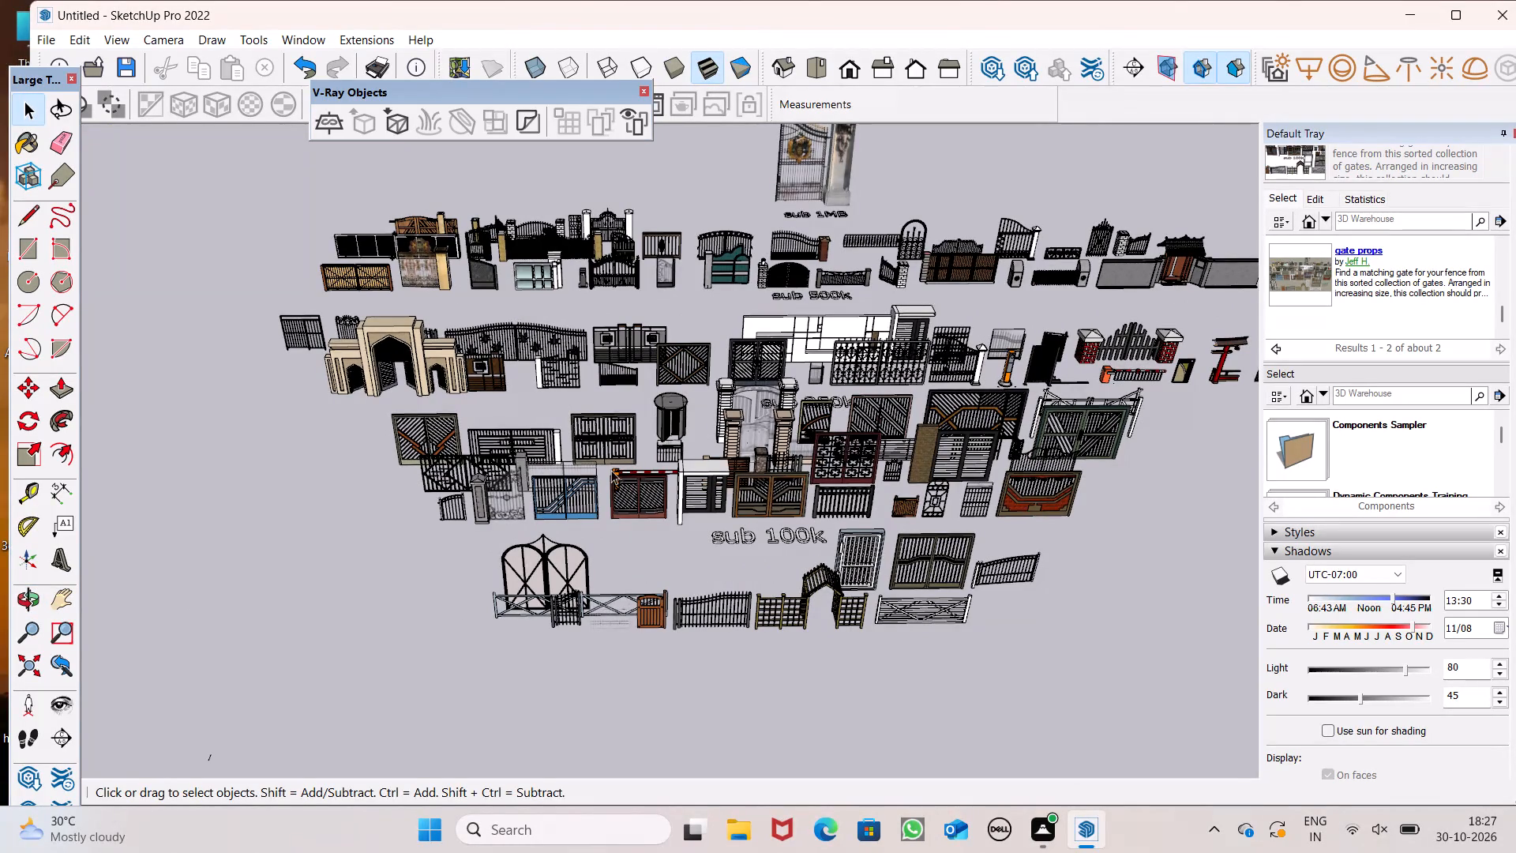
{"action": "scroll", "coordinate": [377, 271], "scroll_direction": "up", "scroll_amount": 4}
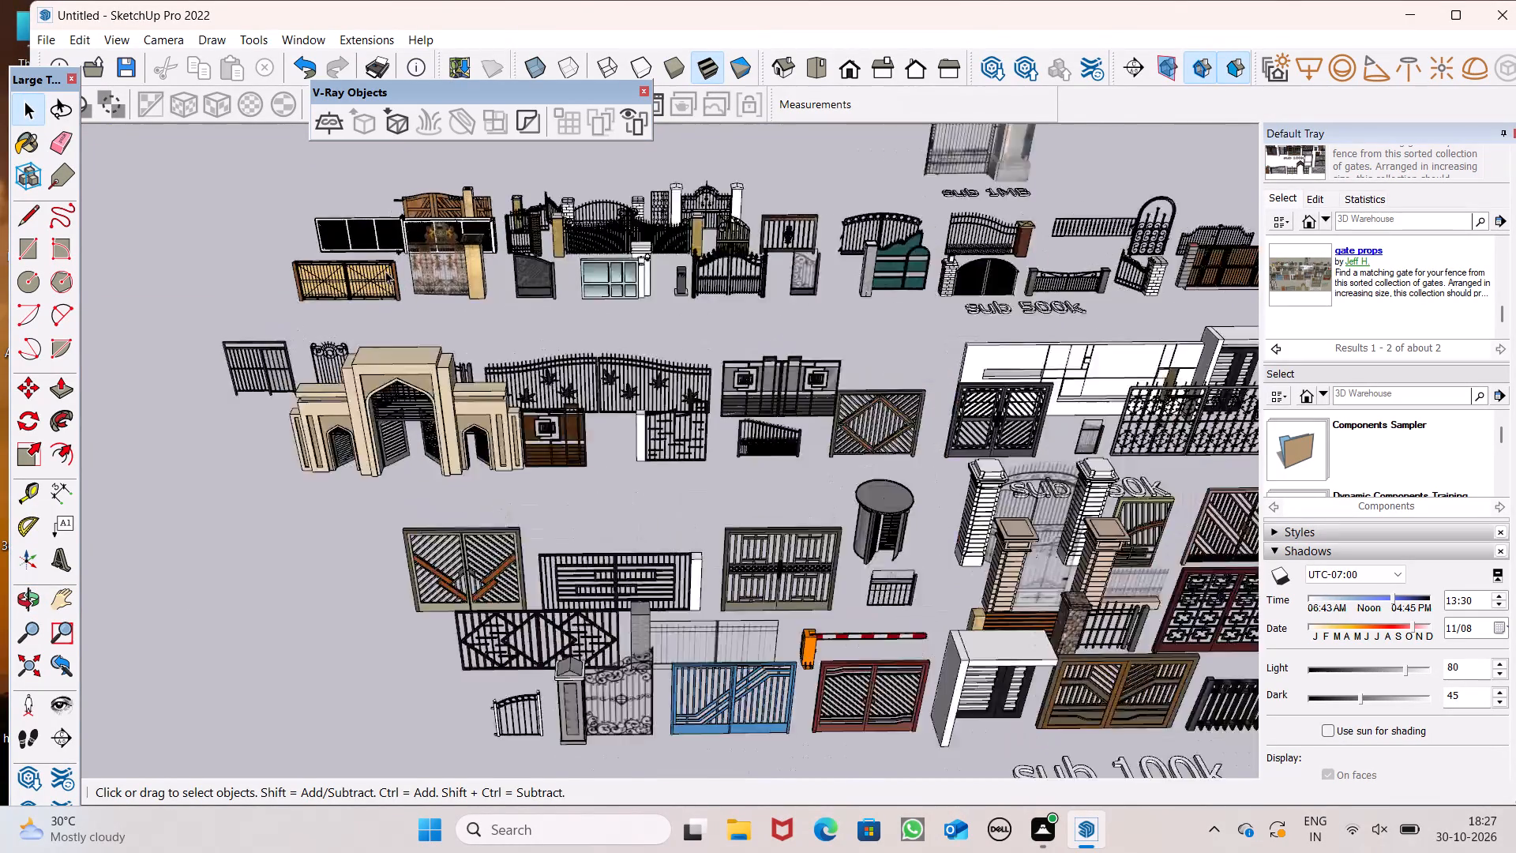
{"action": "scroll", "coordinate": [385, 271], "scroll_direction": "up", "scroll_amount": 7}
{"action": "scroll", "coordinate": [705, 244], "scroll_direction": "down", "scroll_amount": 8}
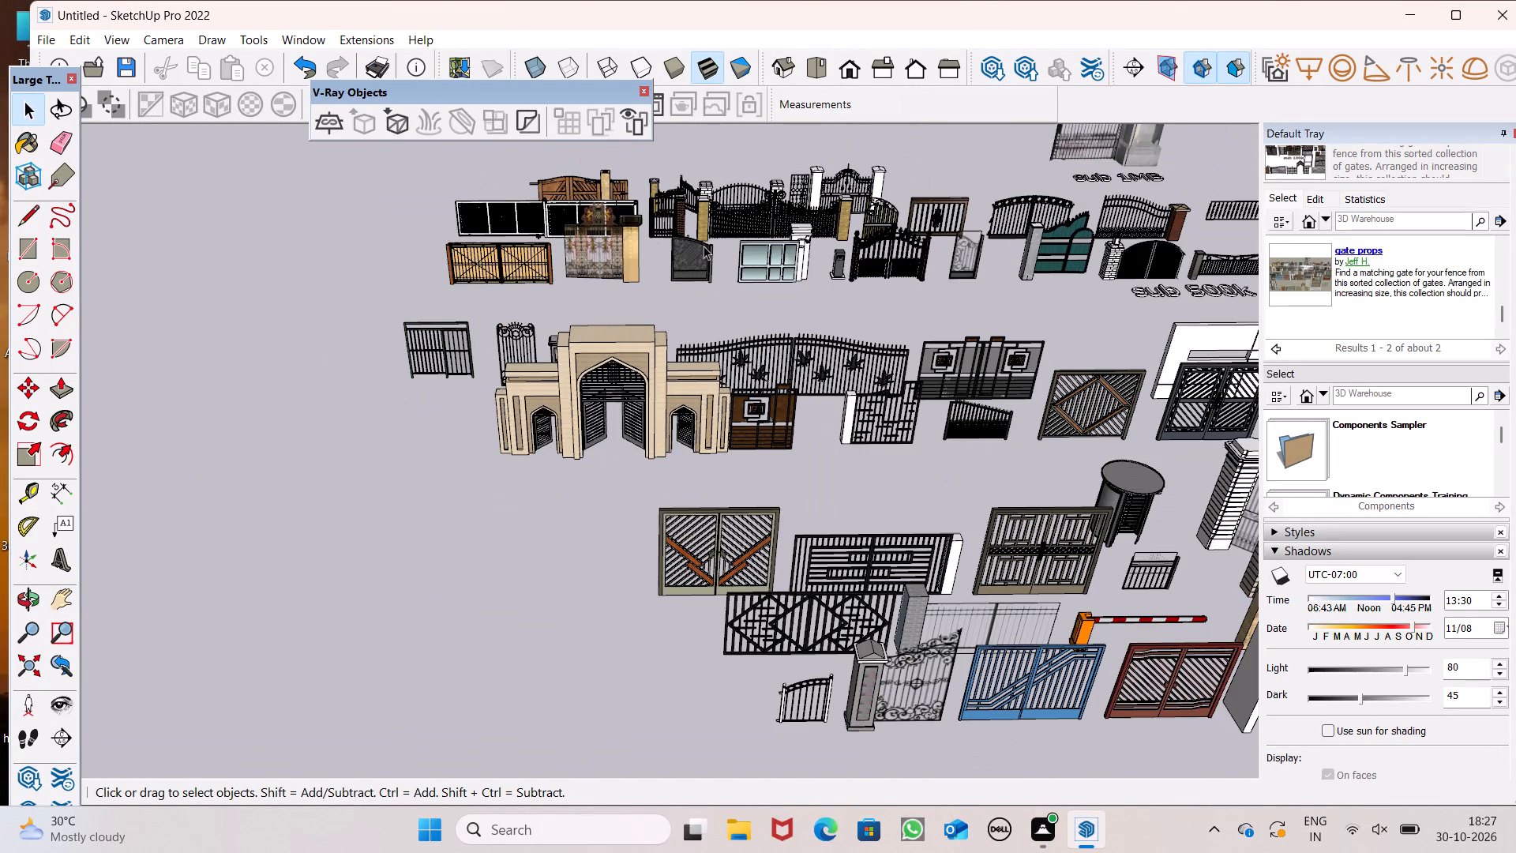
Explode the gate props component so that its gates can be selected individually.
{"action": "left_click", "coordinate": [499, 274]}
{"action": "left_click", "coordinate": [514, 265]}
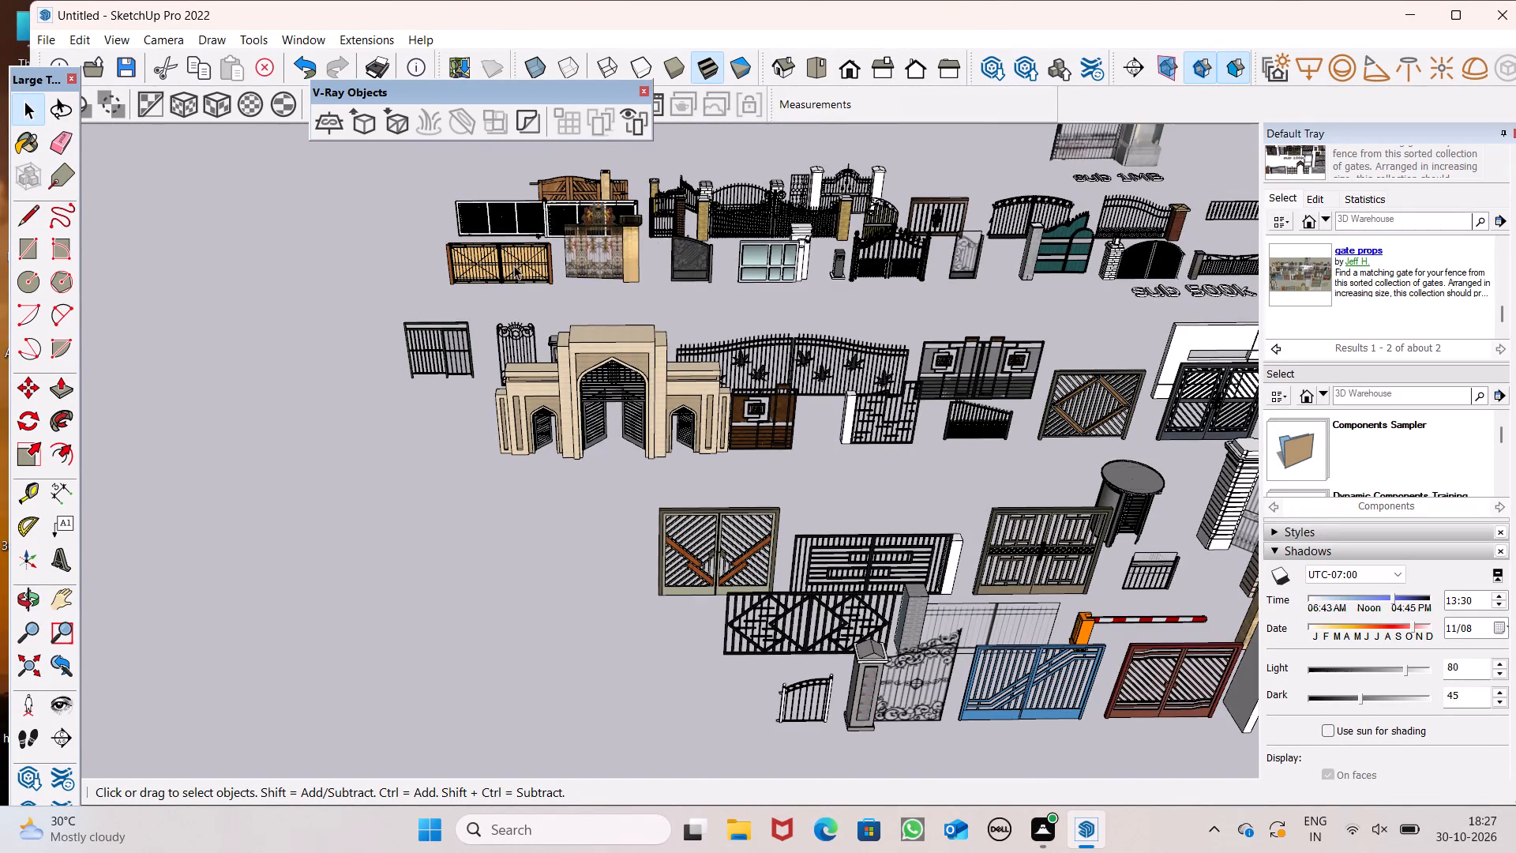
{"action": "scroll", "coordinate": [693, 284], "scroll_direction": "down", "scroll_amount": 4}
{"action": "right_click", "coordinate": [696, 288]}
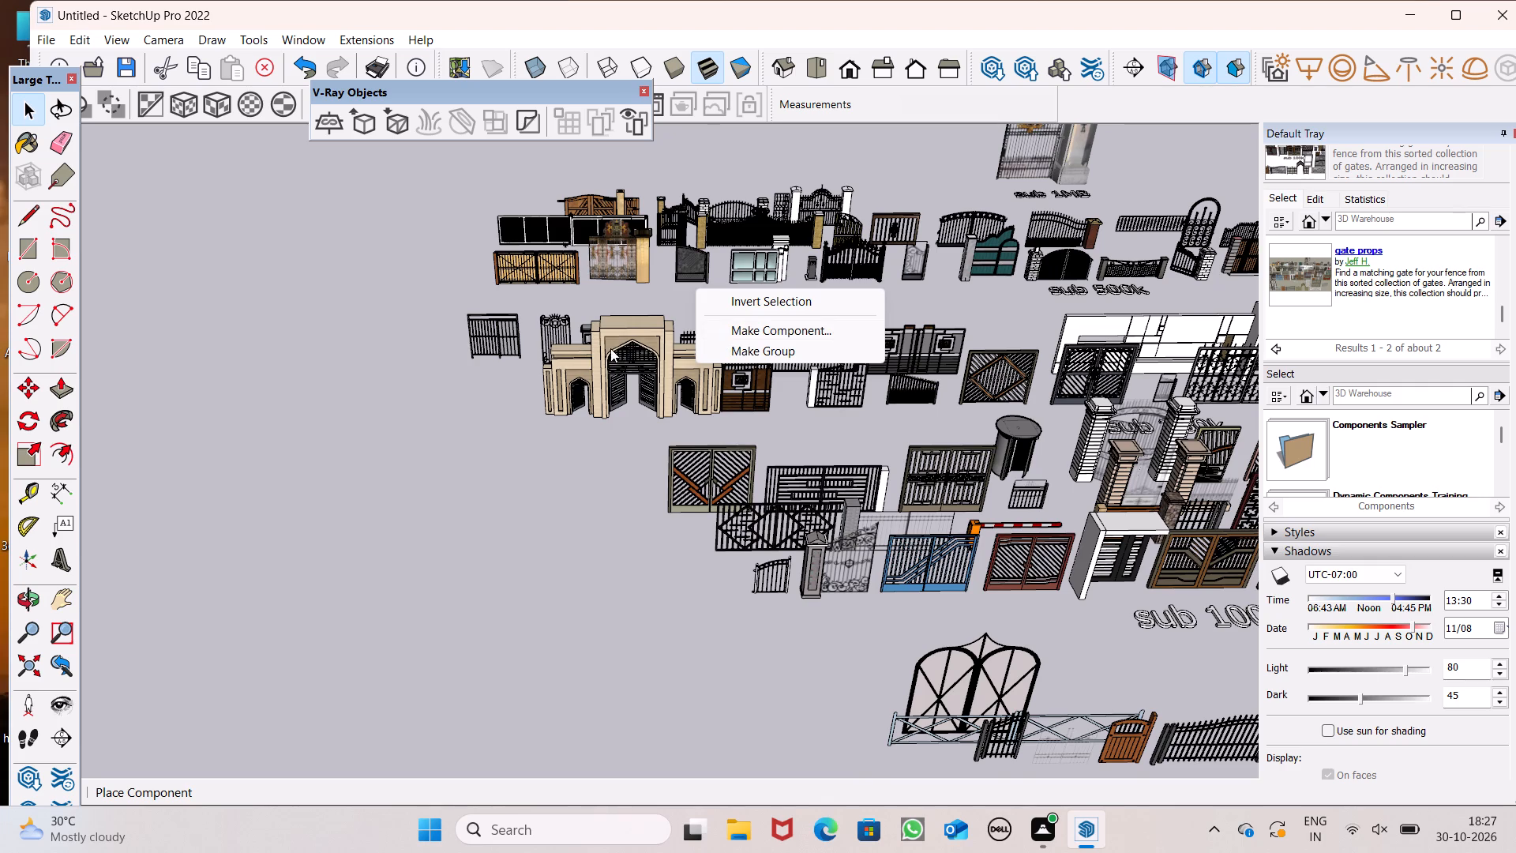
{"action": "left_click", "coordinate": [610, 348]}
{"action": "right_click", "coordinate": [612, 347]}
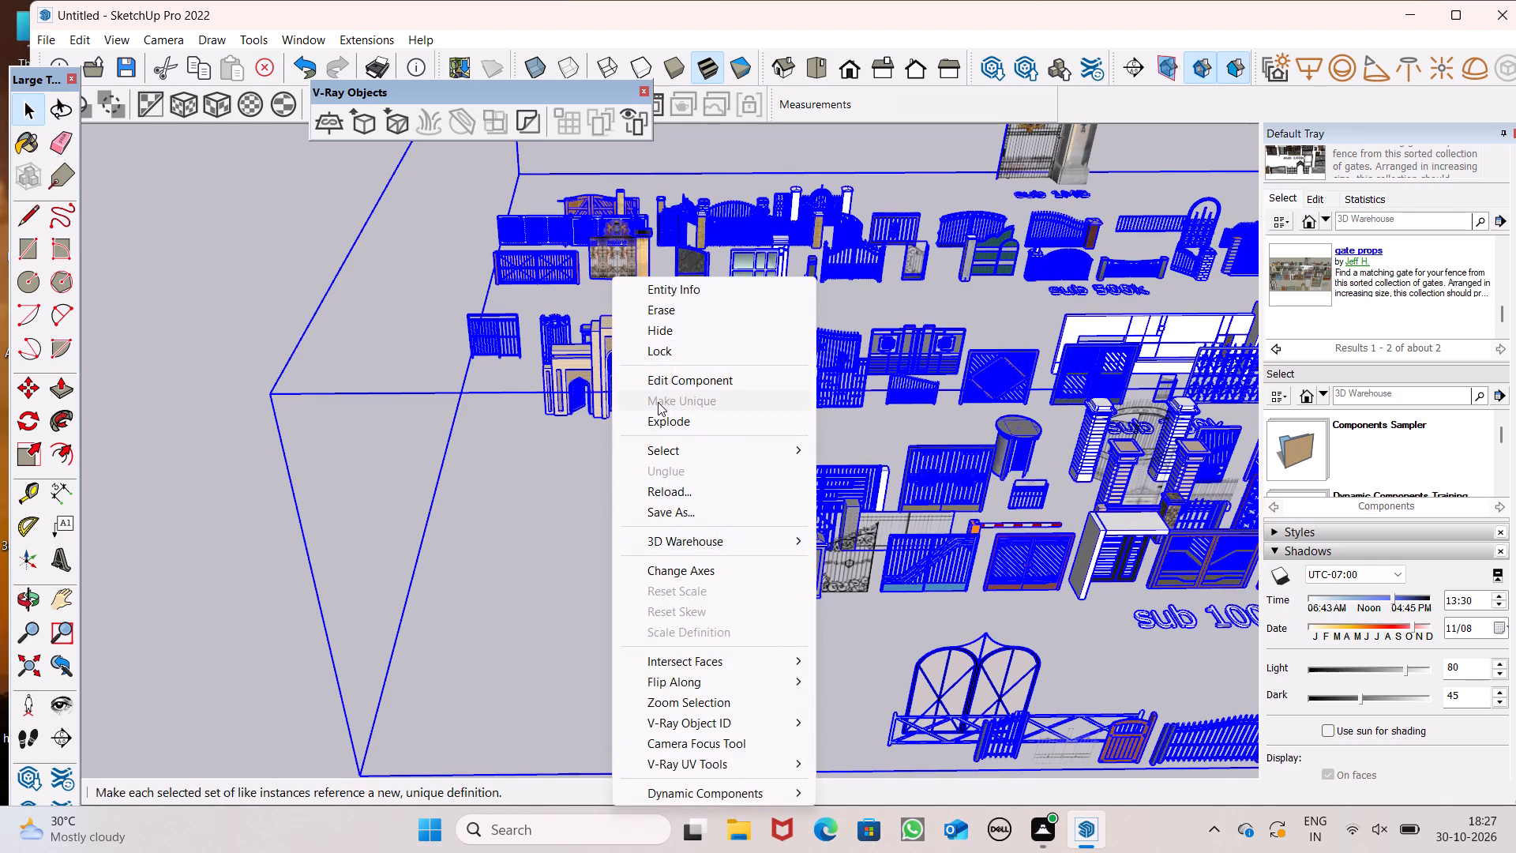
{"action": "left_click", "coordinate": [654, 416]}
{"action": "scroll", "coordinate": [636, 278], "scroll_direction": "down", "scroll_amount": 4}
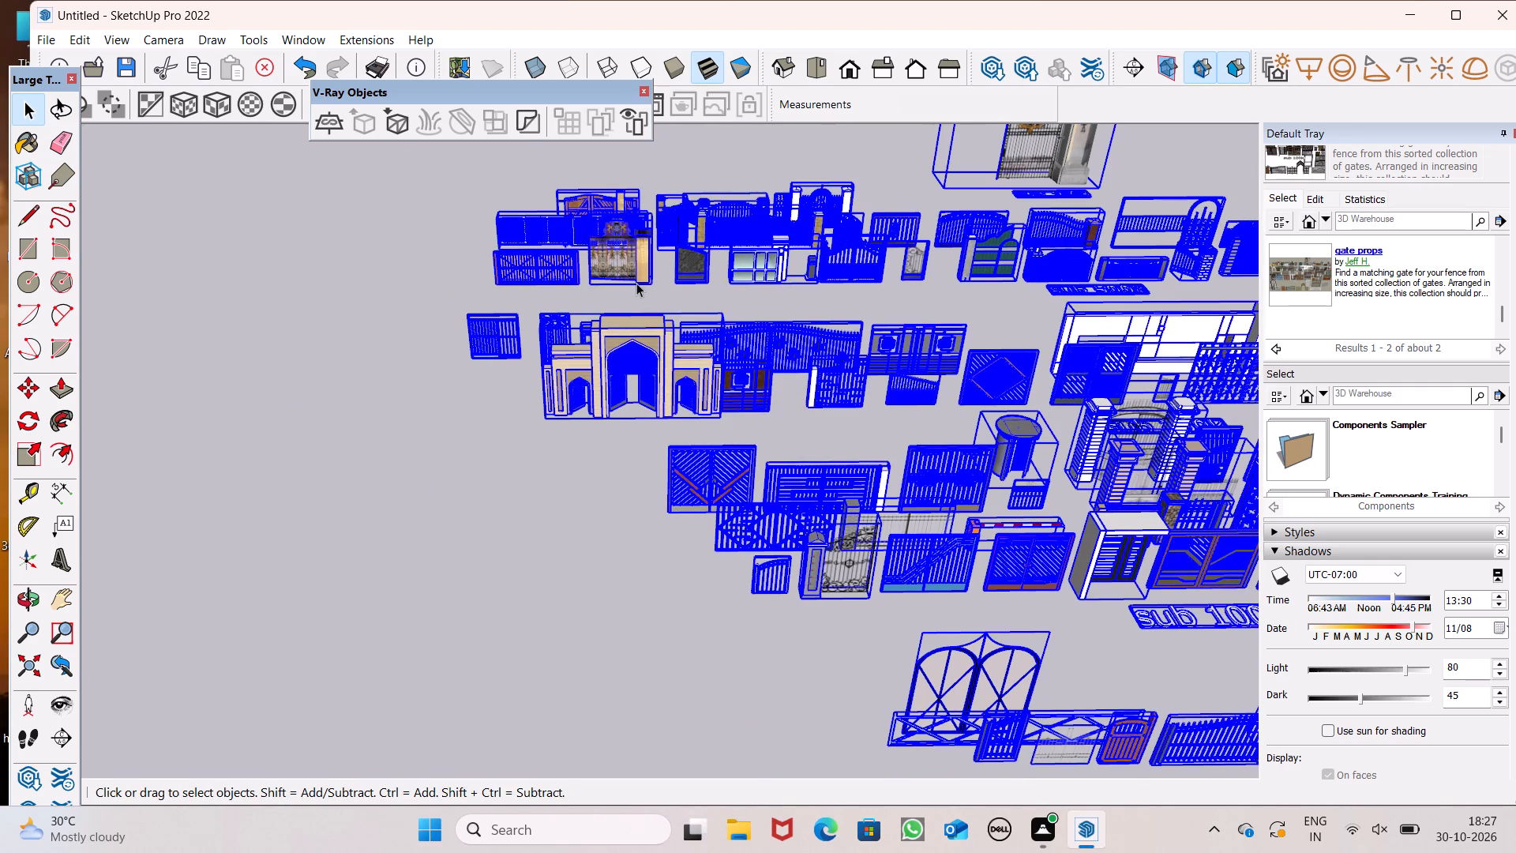
{"action": "left_click", "coordinate": [476, 286]}
Move the wooden double gate with crossed bracing from the back of the collection to the building's front entrance opening.
{"action": "scroll", "coordinate": [547, 278], "scroll_direction": "up", "scroll_amount": 5}
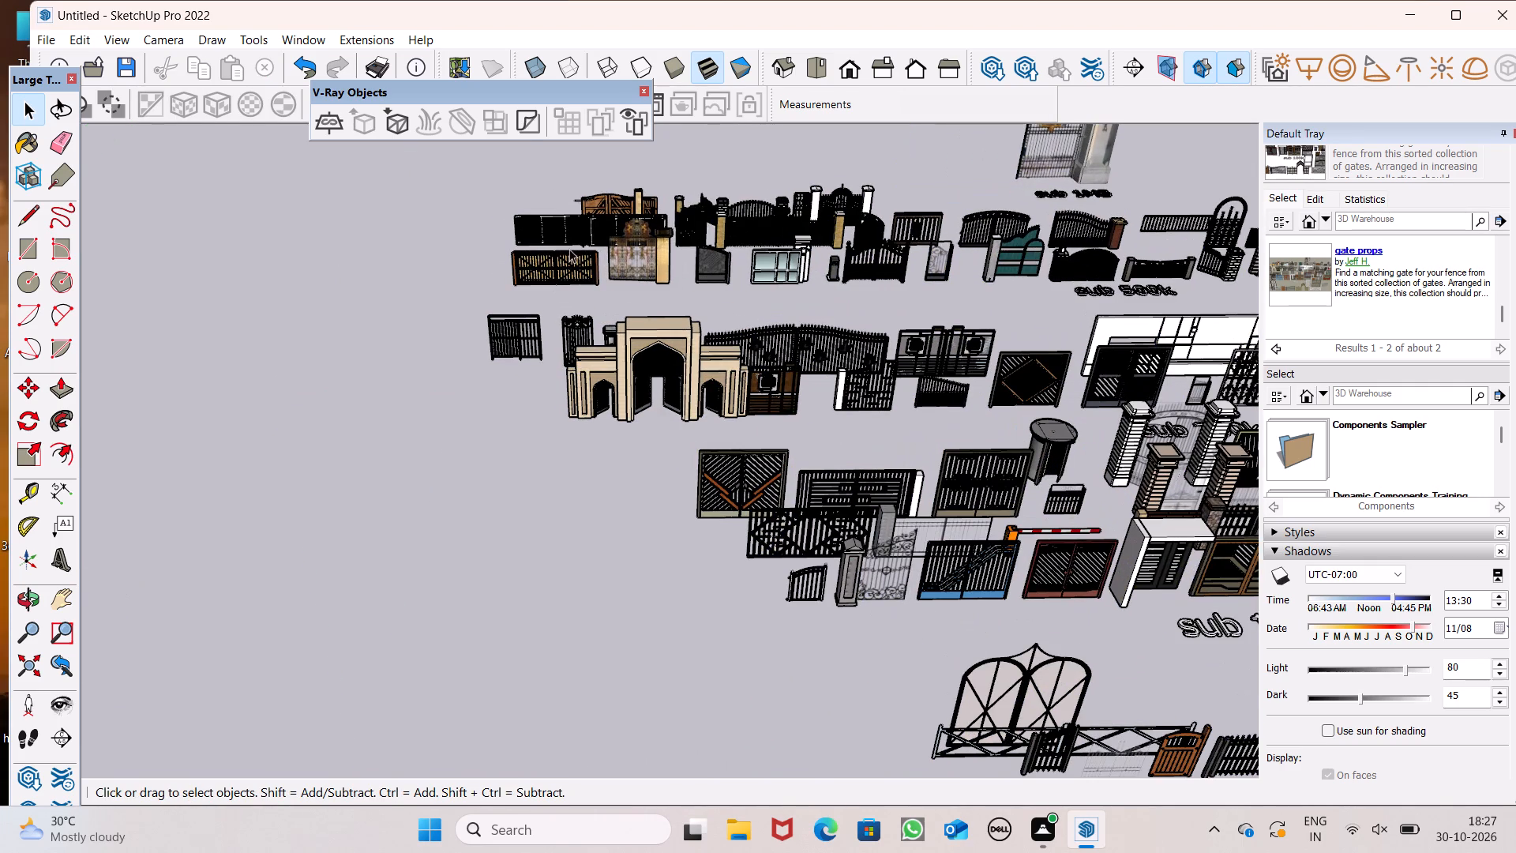
{"action": "left_click", "coordinate": [569, 249]}
{"action": "left_click", "coordinate": [570, 254]}
{"action": "scroll", "coordinate": [675, 265], "scroll_direction": "down", "scroll_amount": 4}
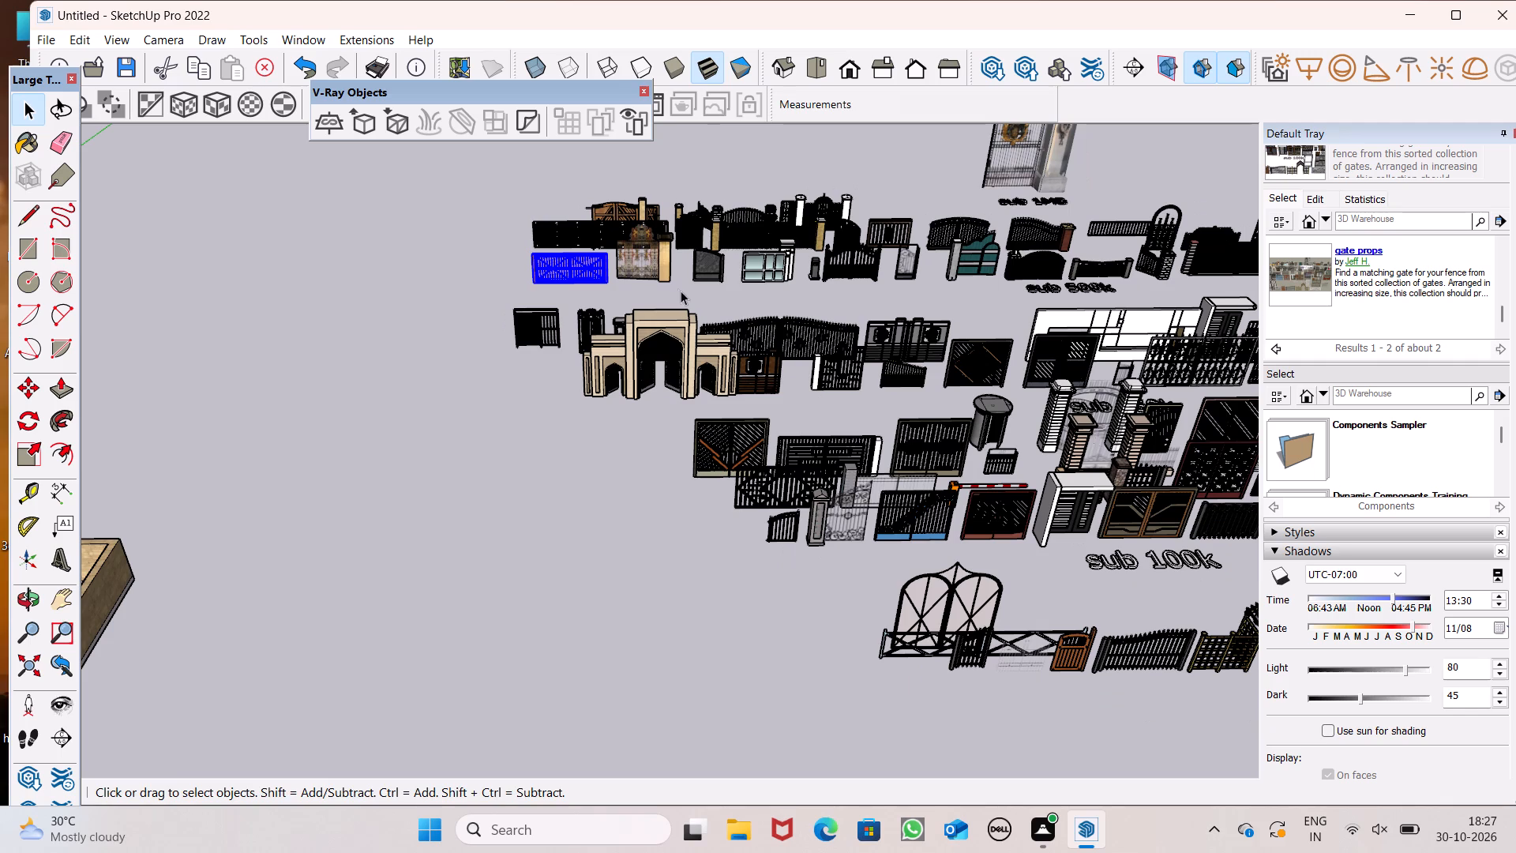
{"action": "key", "text": "m"}
{"action": "key", "text": "Return"}
{"action": "scroll", "coordinate": [733, 244], "scroll_direction": "down", "scroll_amount": 14}
{"action": "scroll", "coordinate": [809, 306], "scroll_direction": "down", "scroll_amount": 7}
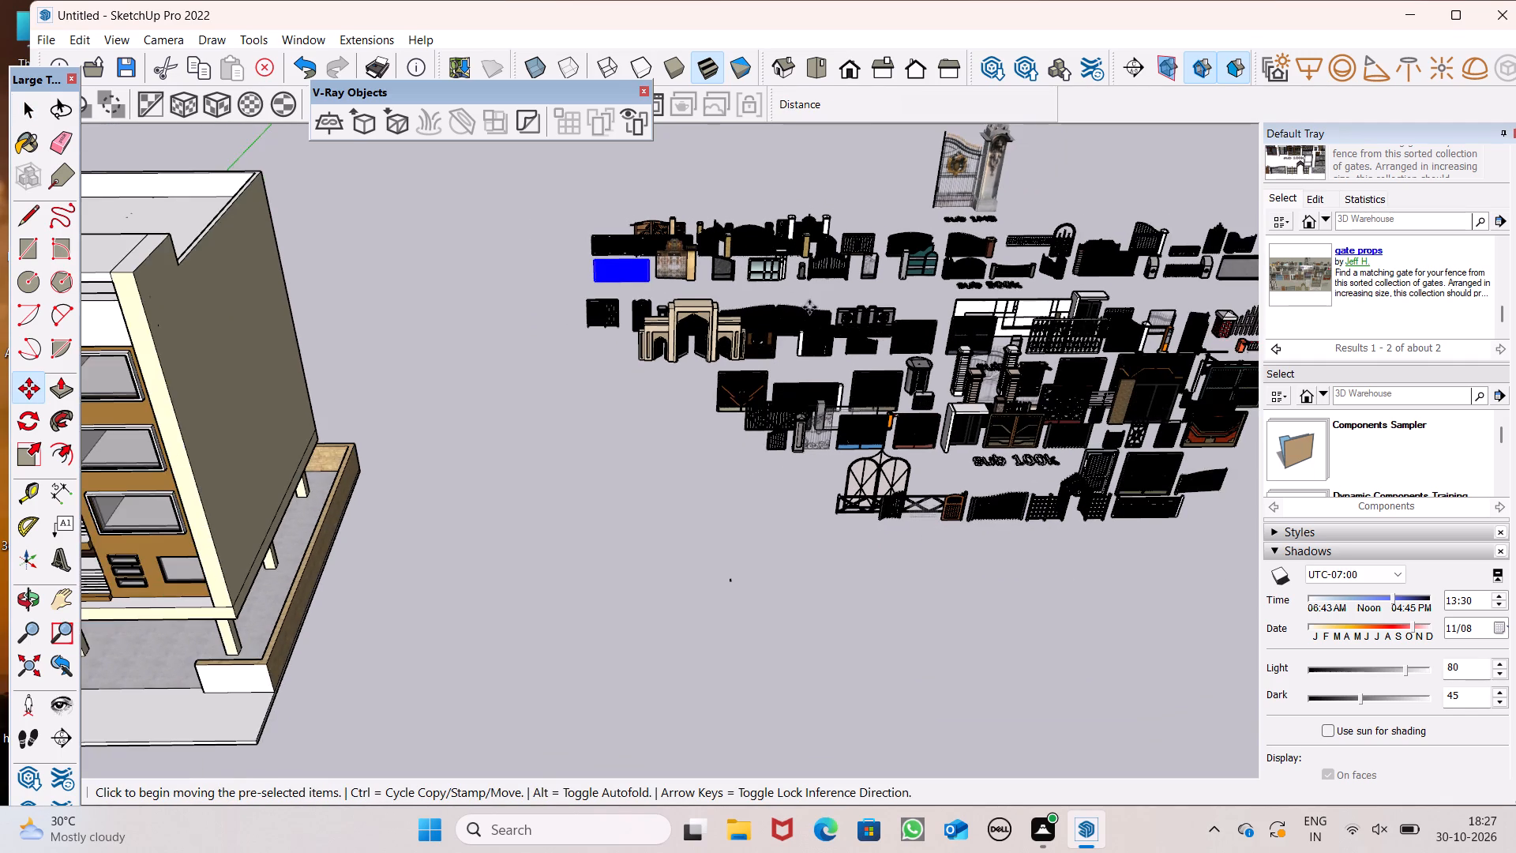
{"action": "left_click_drag", "start_coordinate": [676, 286], "coordinate": [660, 329]}
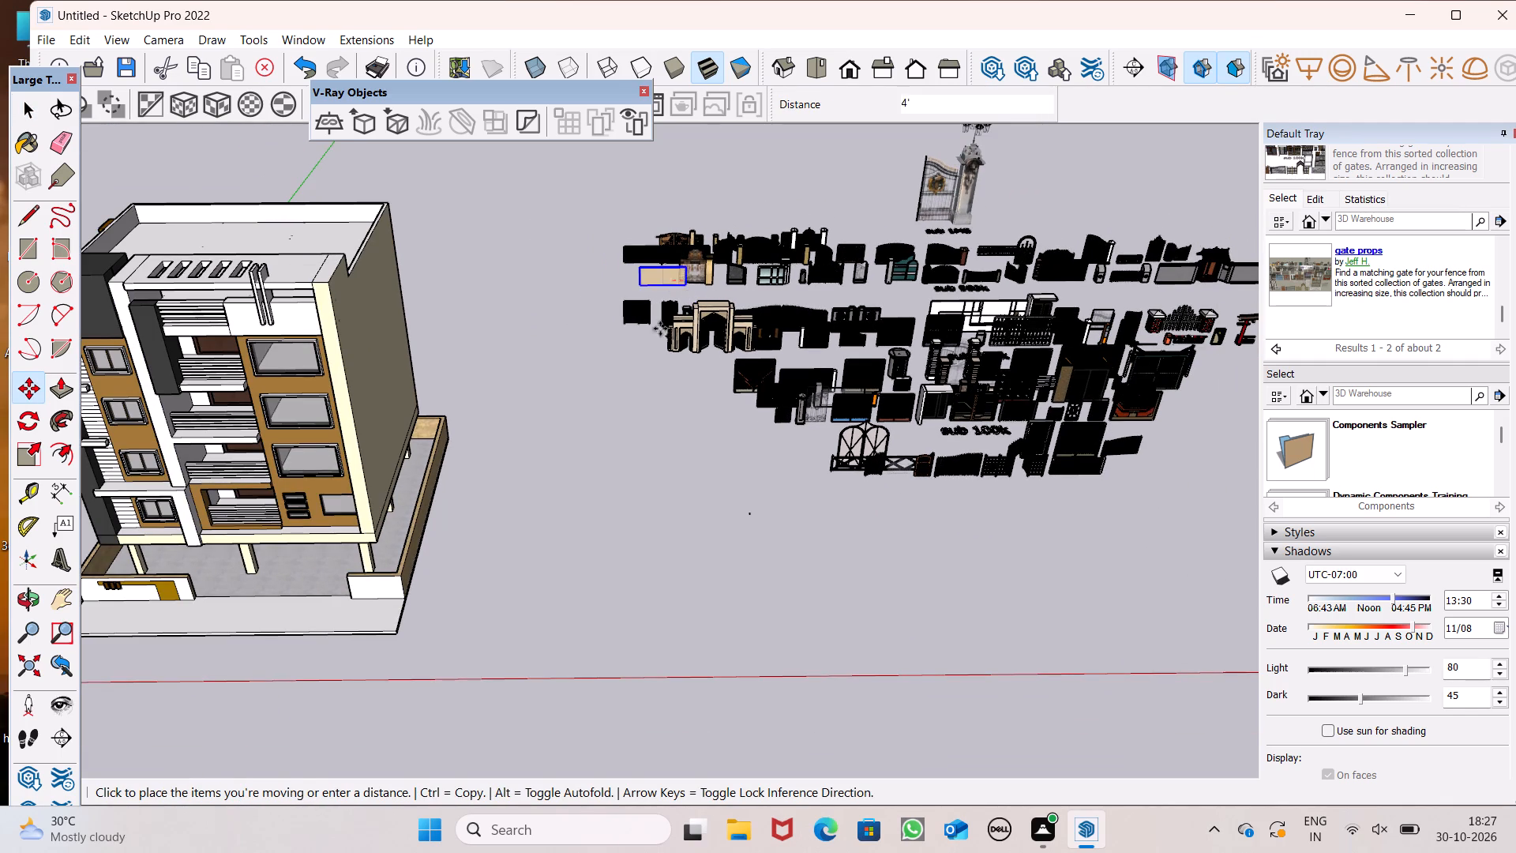
{"action": "left_click_drag", "start_coordinate": [660, 329], "coordinate": [290, 584]}
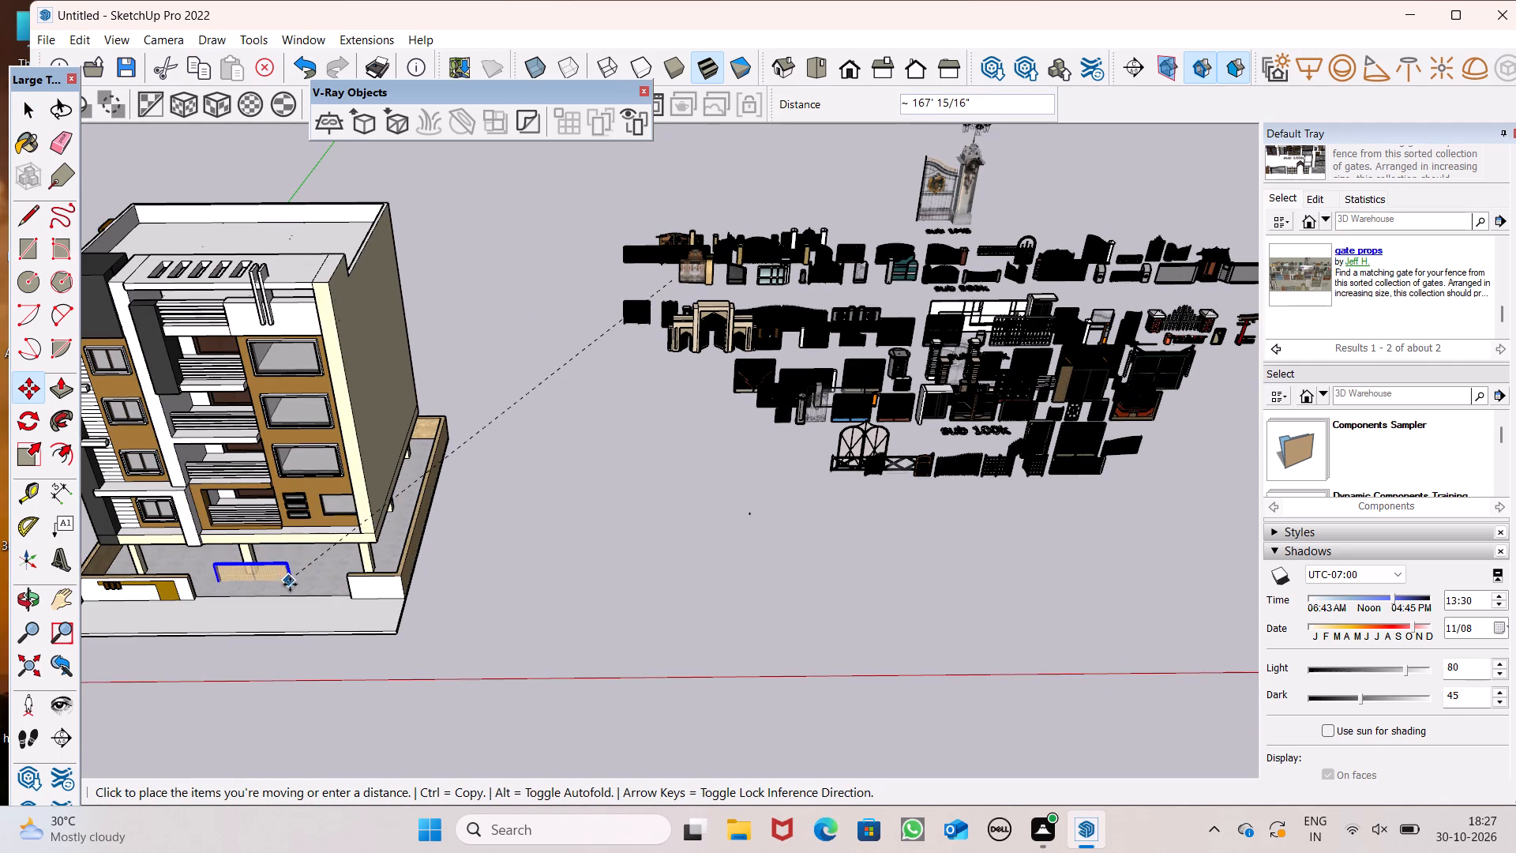
{"action": "left_click_drag", "start_coordinate": [290, 584], "coordinate": [347, 585]}
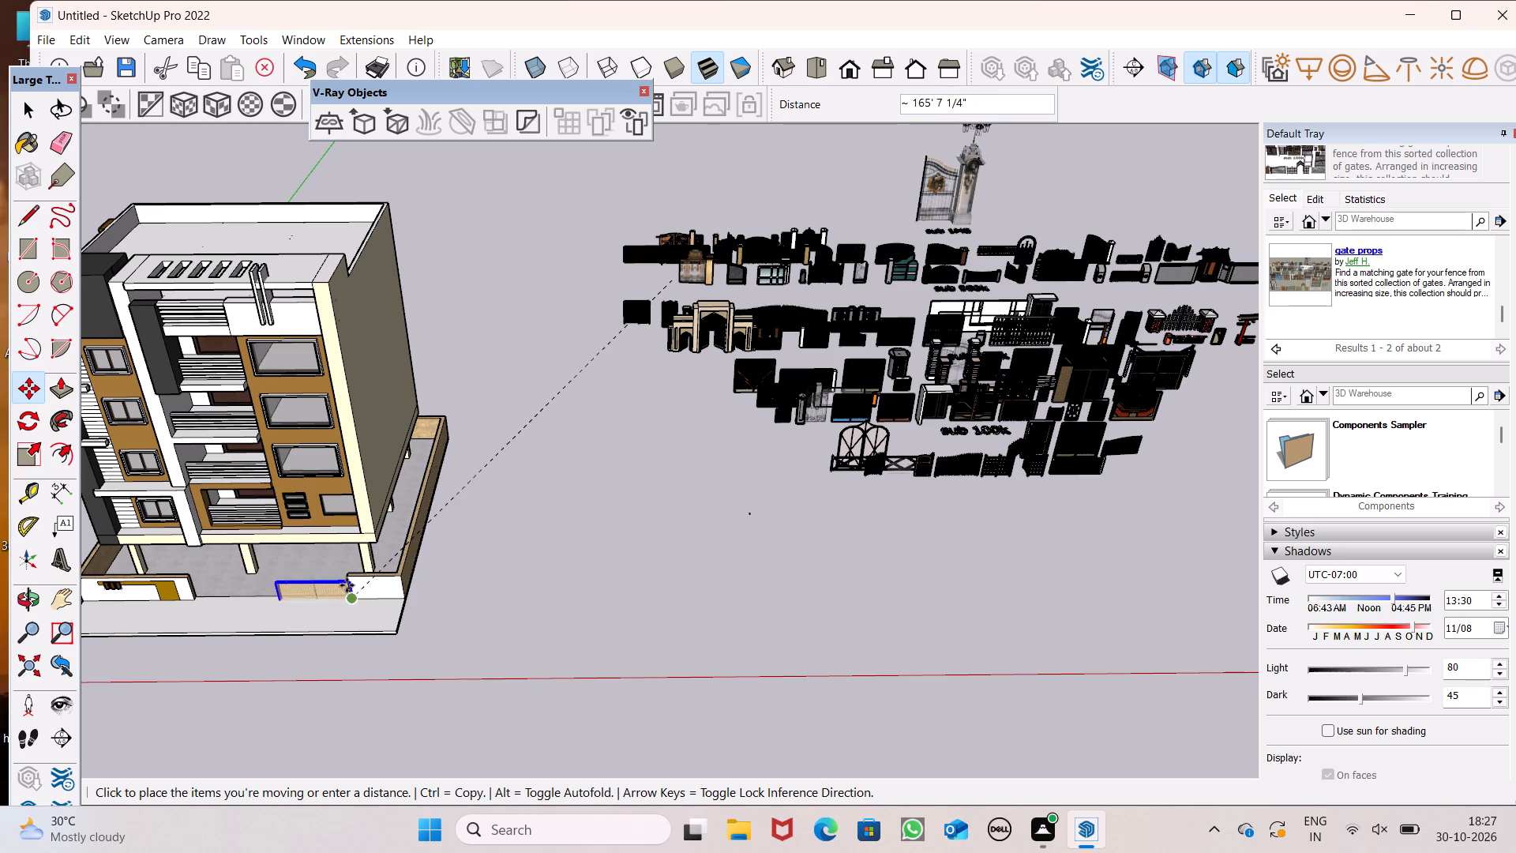
{"action": "left_click_drag", "start_coordinate": [347, 585], "coordinate": [339, 564]}
Move the gate's lower corner against the end of the short white front wall at the entrance opening.
{"action": "middle_click_drag", "start_coordinate": [395, 574], "coordinate": [456, 394]}
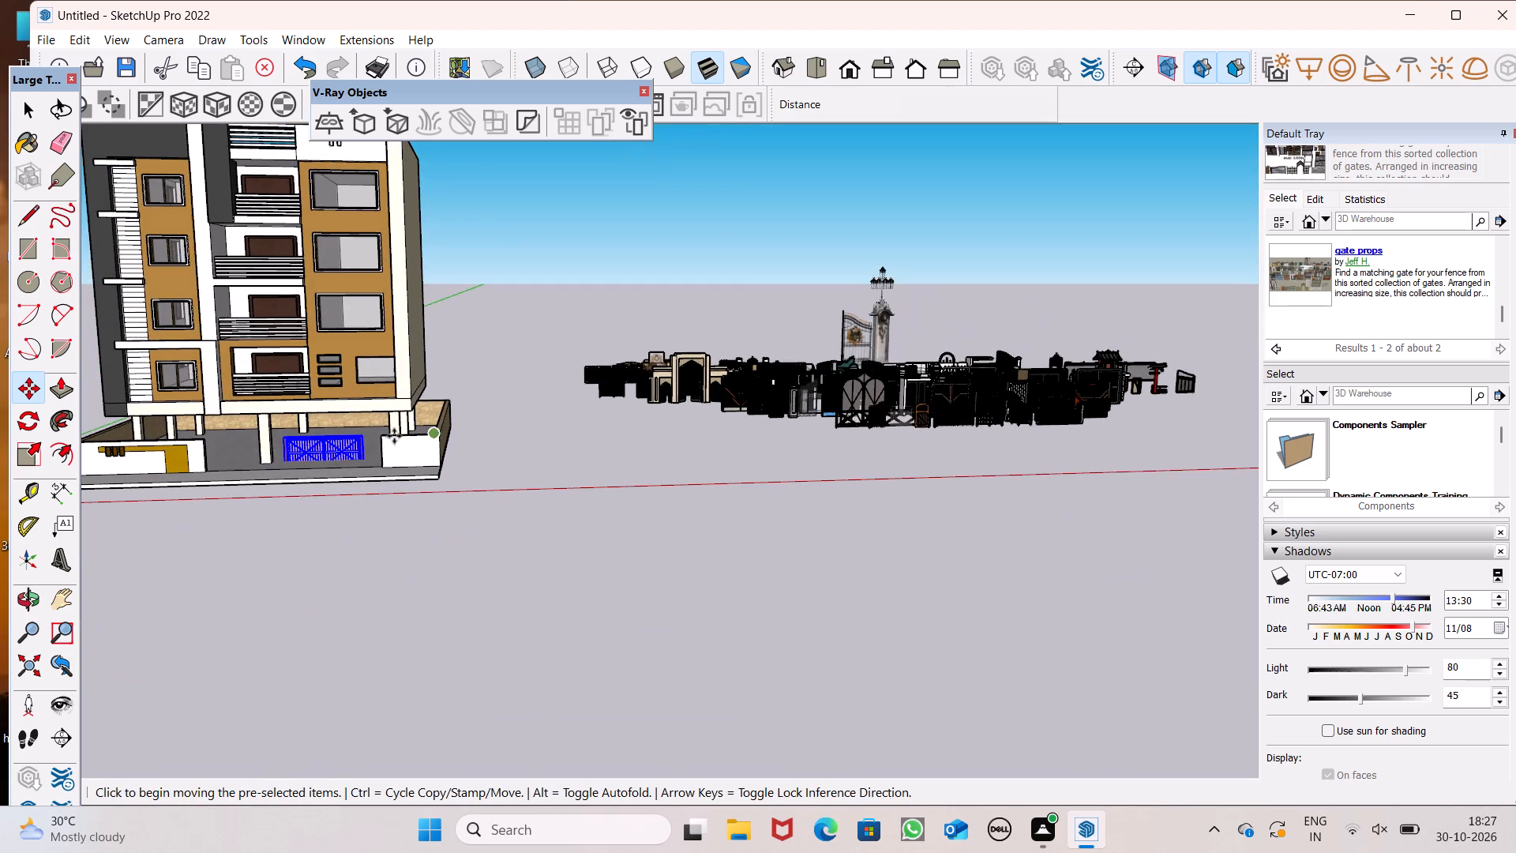
{"action": "scroll", "coordinate": [390, 436], "scroll_direction": "up", "scroll_amount": 7}
{"action": "left_click_drag", "start_coordinate": [362, 473], "coordinate": [372, 477]}
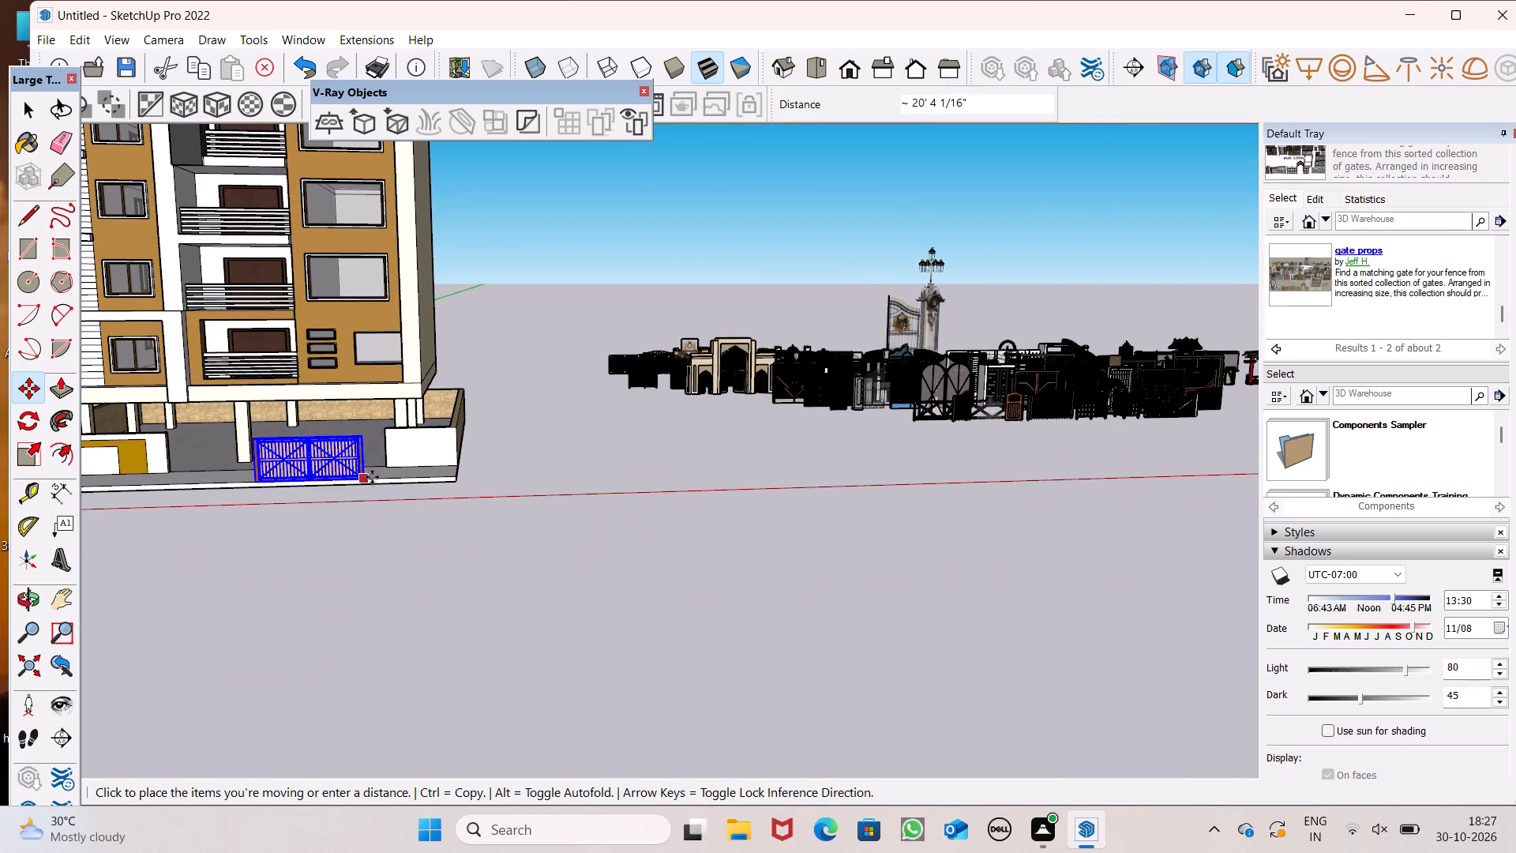
{"action": "left_click_drag", "start_coordinate": [372, 477], "coordinate": [384, 462]}
{"action": "scroll", "coordinate": [430, 425], "scroll_direction": "down", "scroll_amount": 2}
{"action": "middle_click_drag", "start_coordinate": [441, 449], "coordinate": [483, 537]}
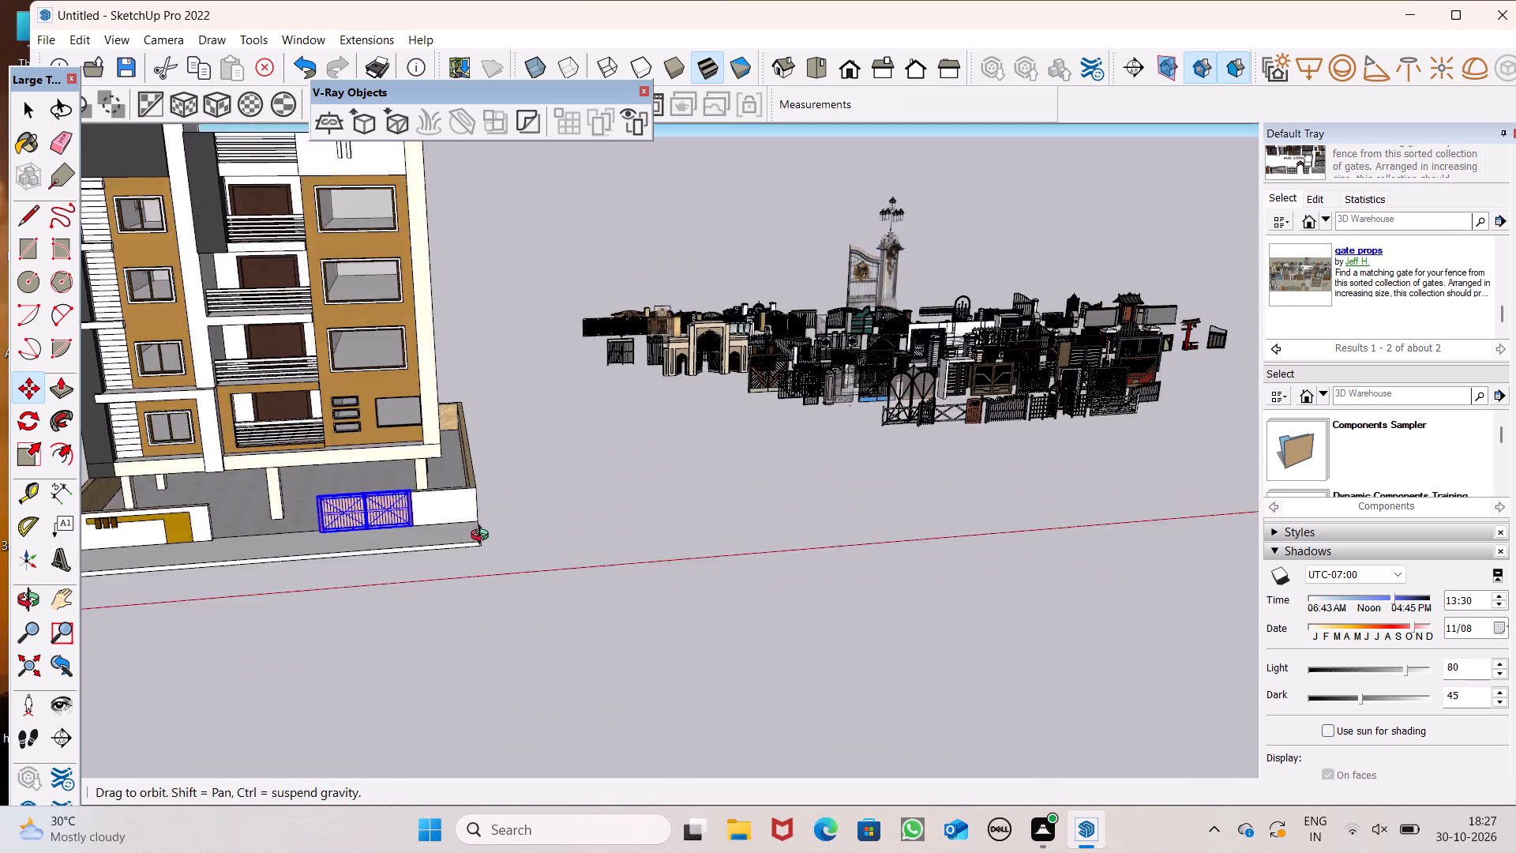
{"action": "middle_click_drag", "start_coordinate": [483, 537], "coordinate": [538, 559]}
{"action": "scroll", "coordinate": [580, 432], "scroll_direction": "down", "scroll_amount": 3}
{"action": "scroll", "coordinate": [535, 546], "scroll_direction": "up", "scroll_amount": 9}
{"action": "scroll", "coordinate": [381, 206], "scroll_direction": "down", "scroll_amount": 6}
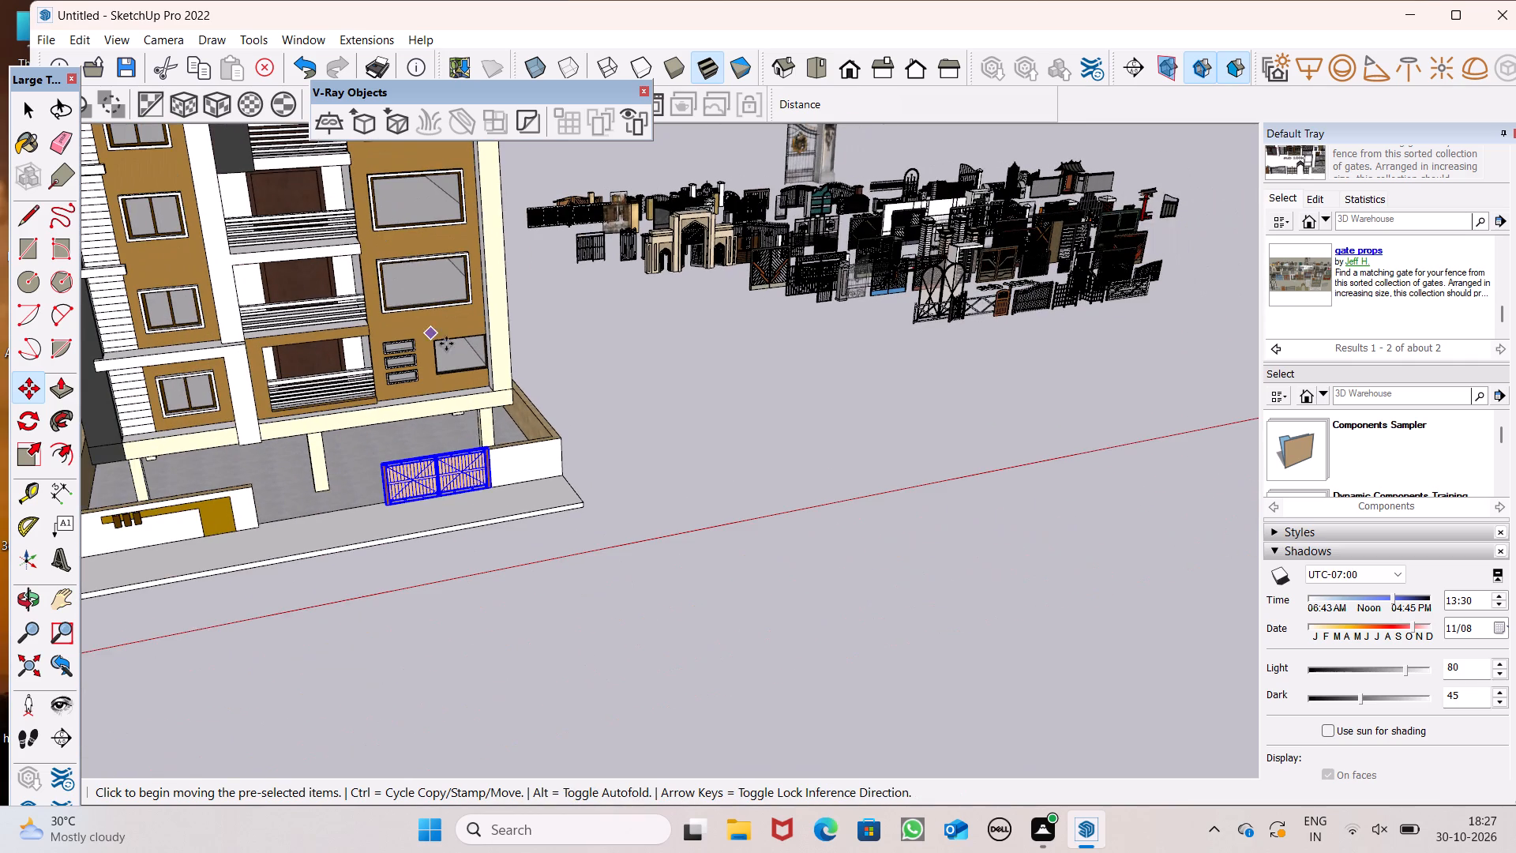
{"action": "key", "text": "space"}
Scale the gate along the red axis by about 2.13 to span the opening between the two front walls.
{"action": "scroll", "coordinate": [532, 377], "scroll_direction": "down", "scroll_amount": 4}
{"action": "scroll", "coordinate": [659, 346], "scroll_direction": "down", "scroll_amount": 3}
{"action": "middle_click_drag", "start_coordinate": [687, 364], "coordinate": [708, 287]}
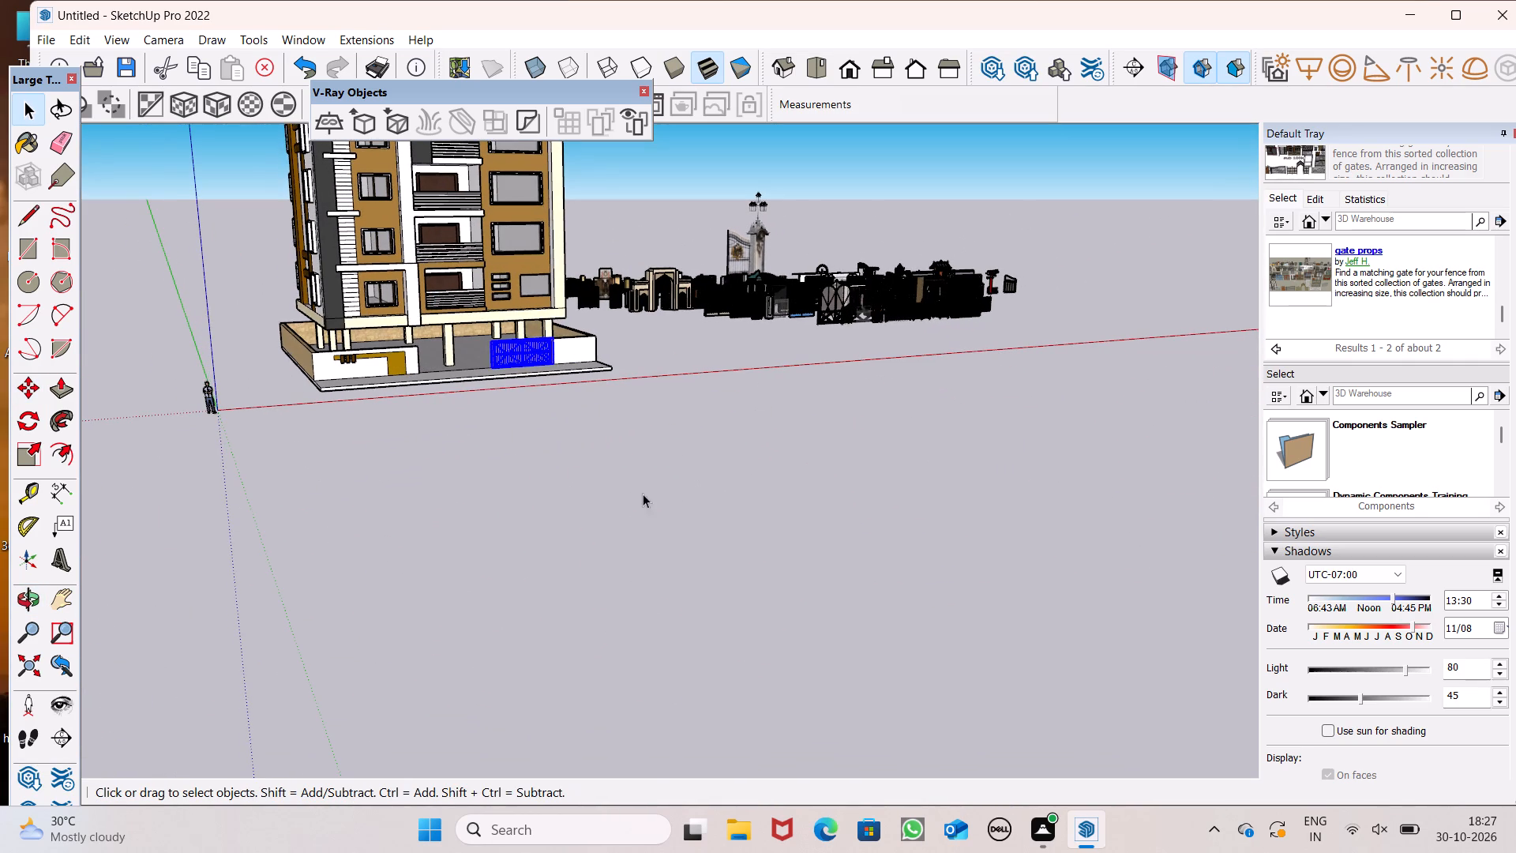
{"action": "left_click", "coordinate": [17, 457]}
{"action": "middle_click_drag", "start_coordinate": [362, 492], "coordinate": [532, 532]}
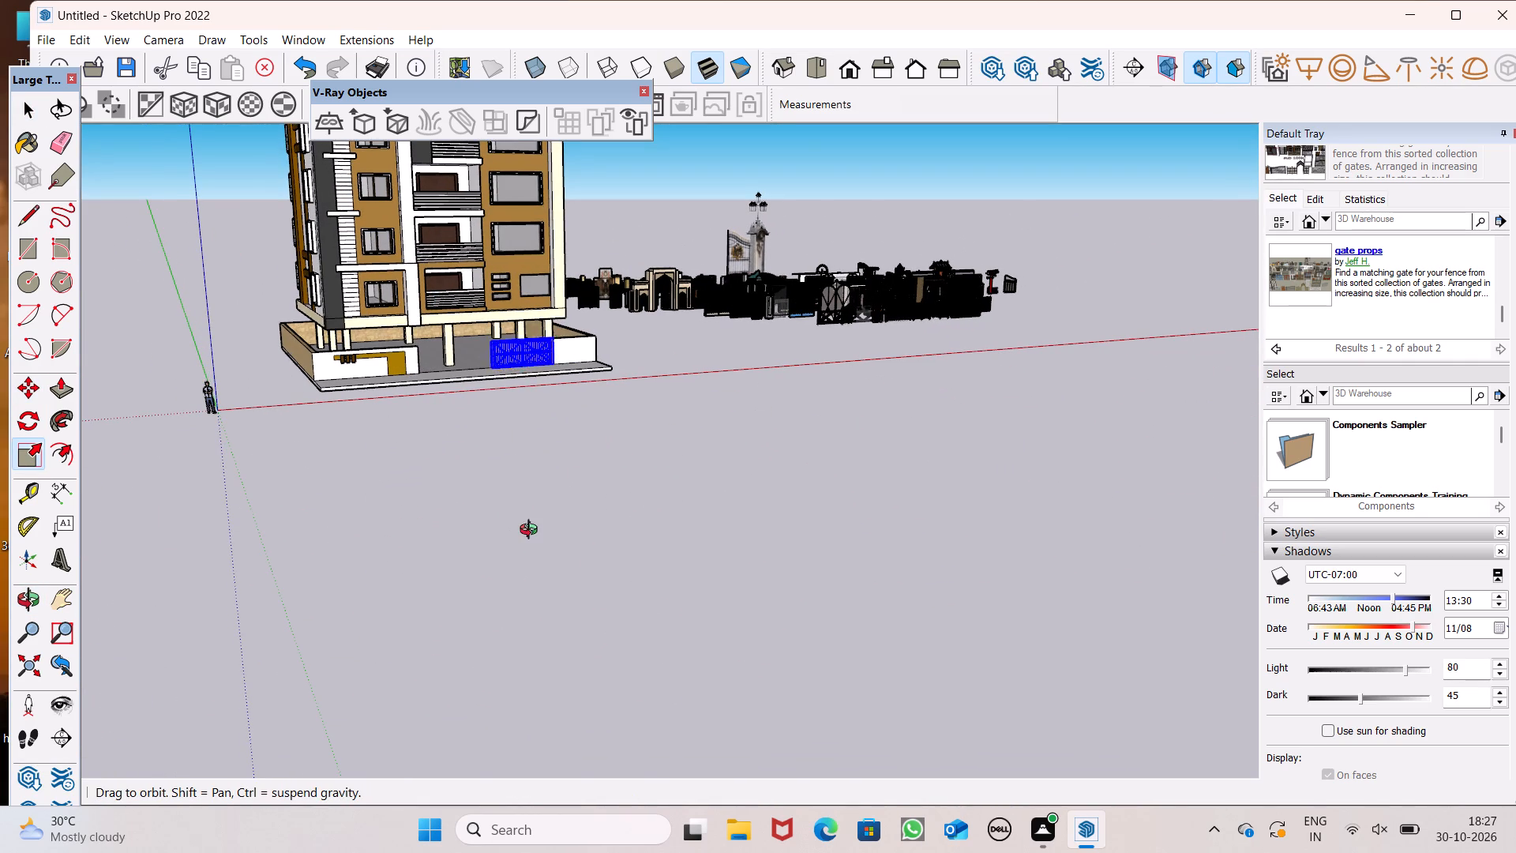
{"action": "middle_click_drag", "start_coordinate": [532, 532], "coordinate": [693, 575]}
{"action": "scroll", "coordinate": [819, 363], "scroll_direction": "up", "scroll_amount": 6}
{"action": "scroll", "coordinate": [930, 426], "scroll_direction": "up", "scroll_amount": 8}
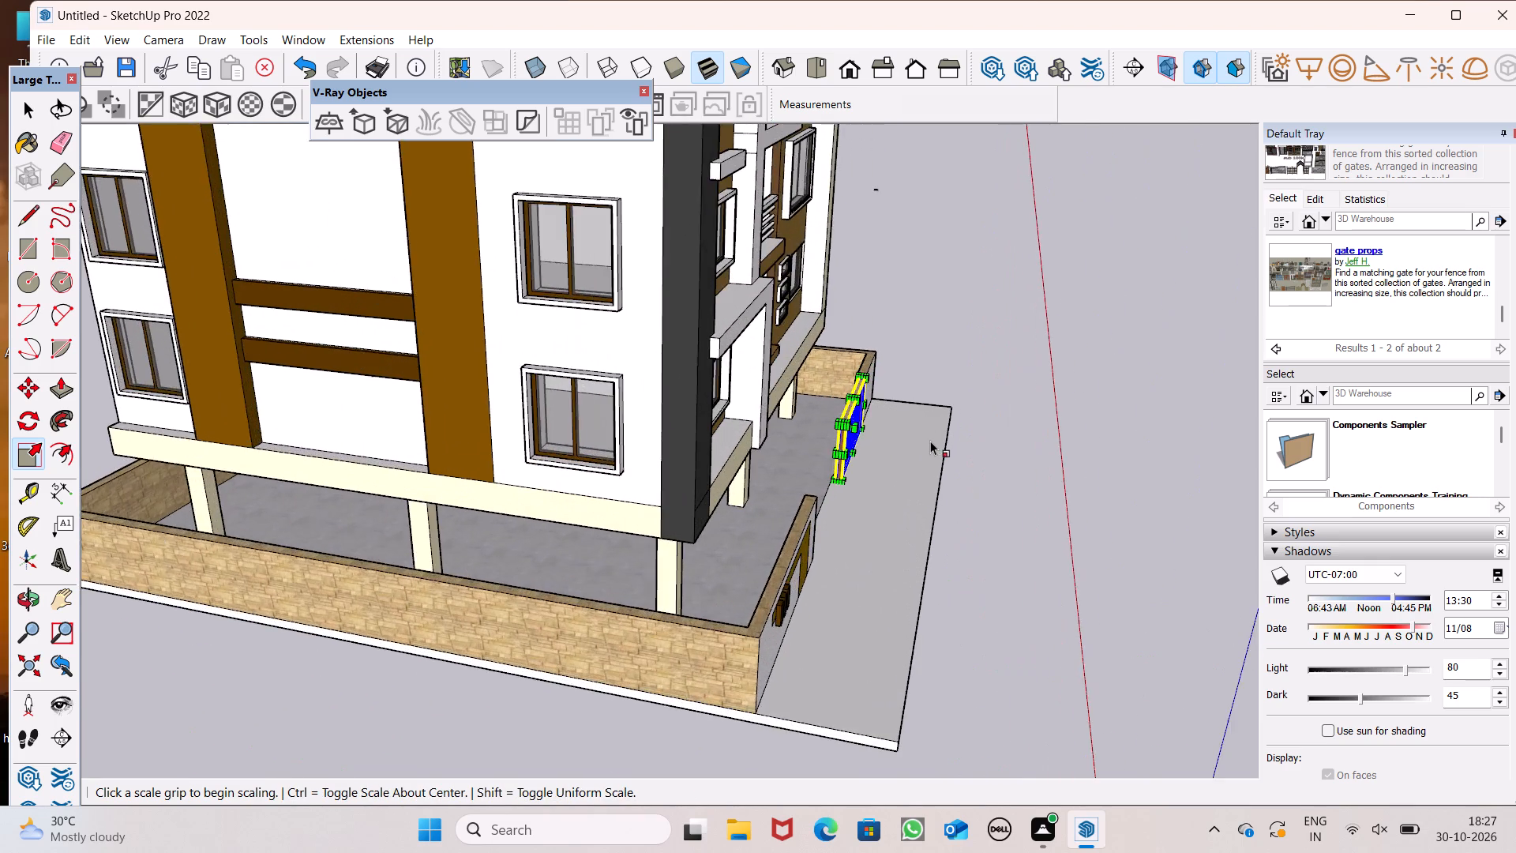
{"action": "scroll", "coordinate": [930, 441], "scroll_direction": "up", "scroll_amount": 7}
{"action": "scroll", "coordinate": [790, 494], "scroll_direction": "up", "scroll_amount": 5}
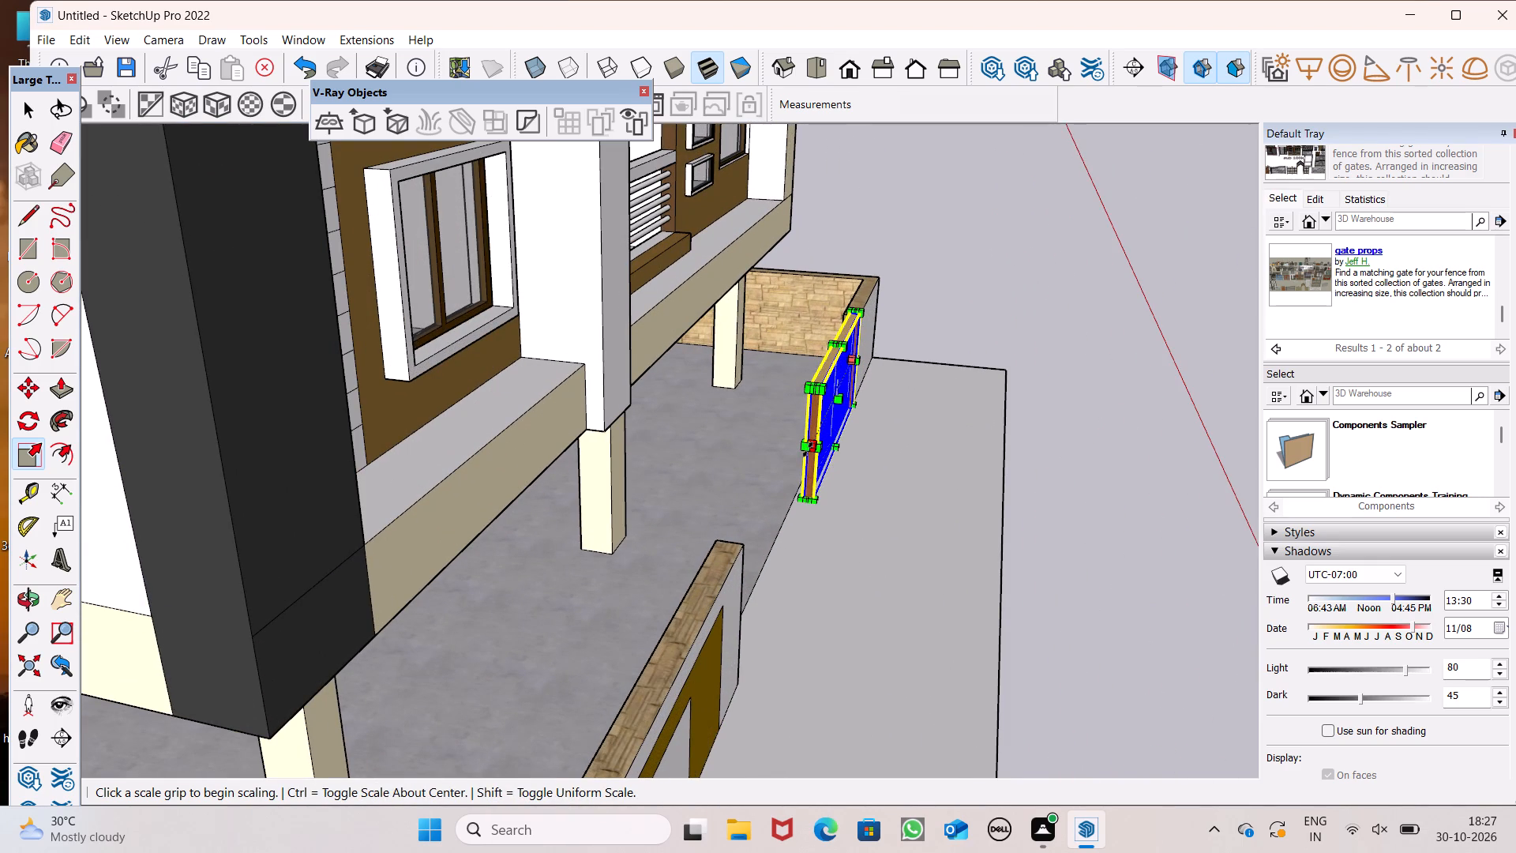
{"action": "left_click_drag", "start_coordinate": [808, 452], "coordinate": [734, 547]}
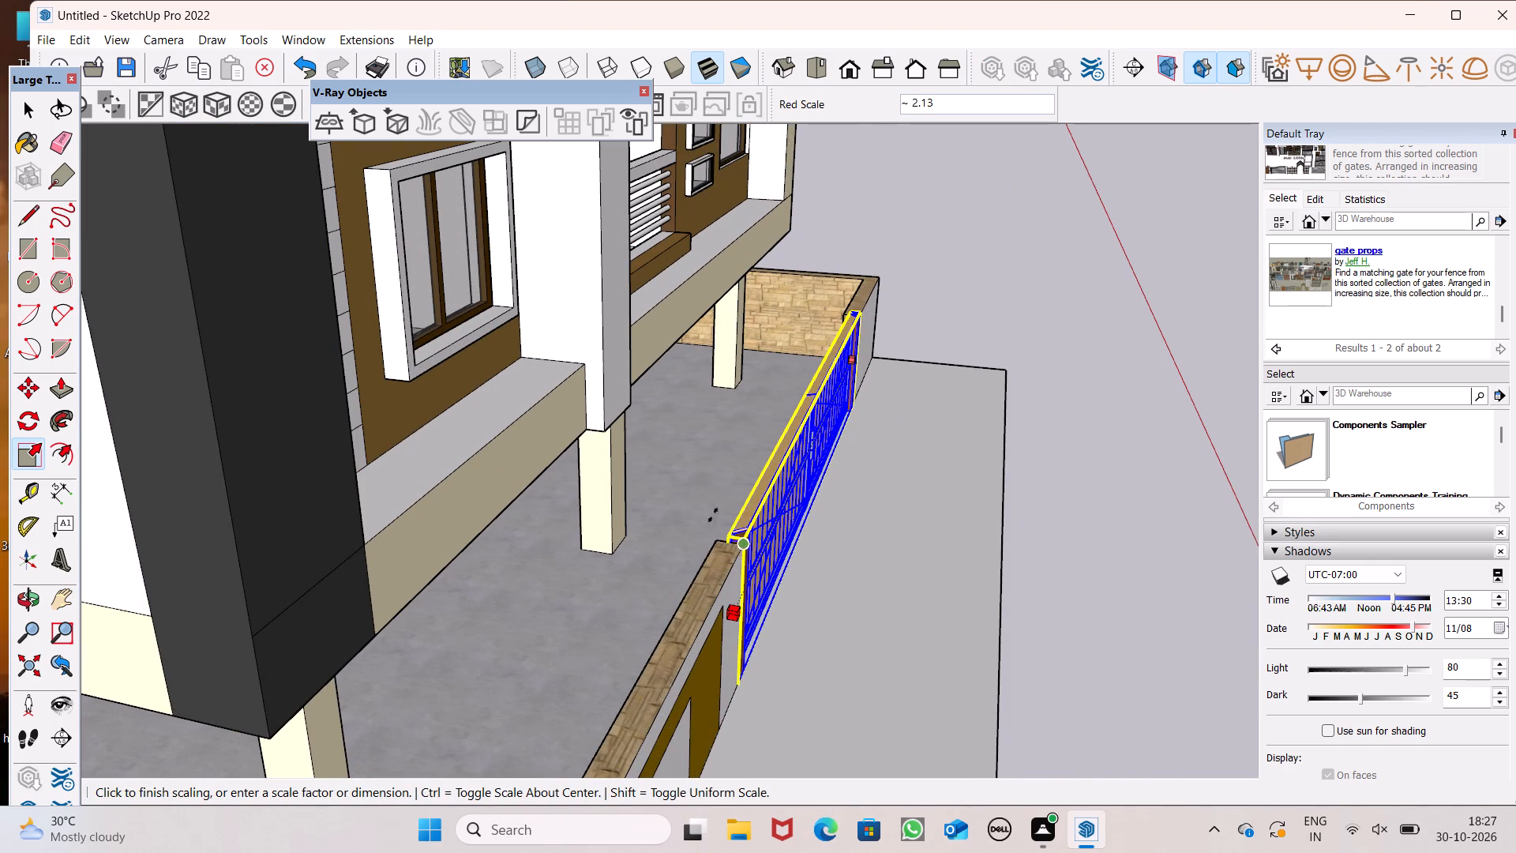
{"action": "scroll", "coordinate": [682, 469], "scroll_direction": "down", "scroll_amount": 3}
{"action": "middle_click_drag", "start_coordinate": [712, 506], "coordinate": [312, 425]}
{"action": "scroll", "coordinate": [472, 464], "scroll_direction": "down", "scroll_amount": 4}
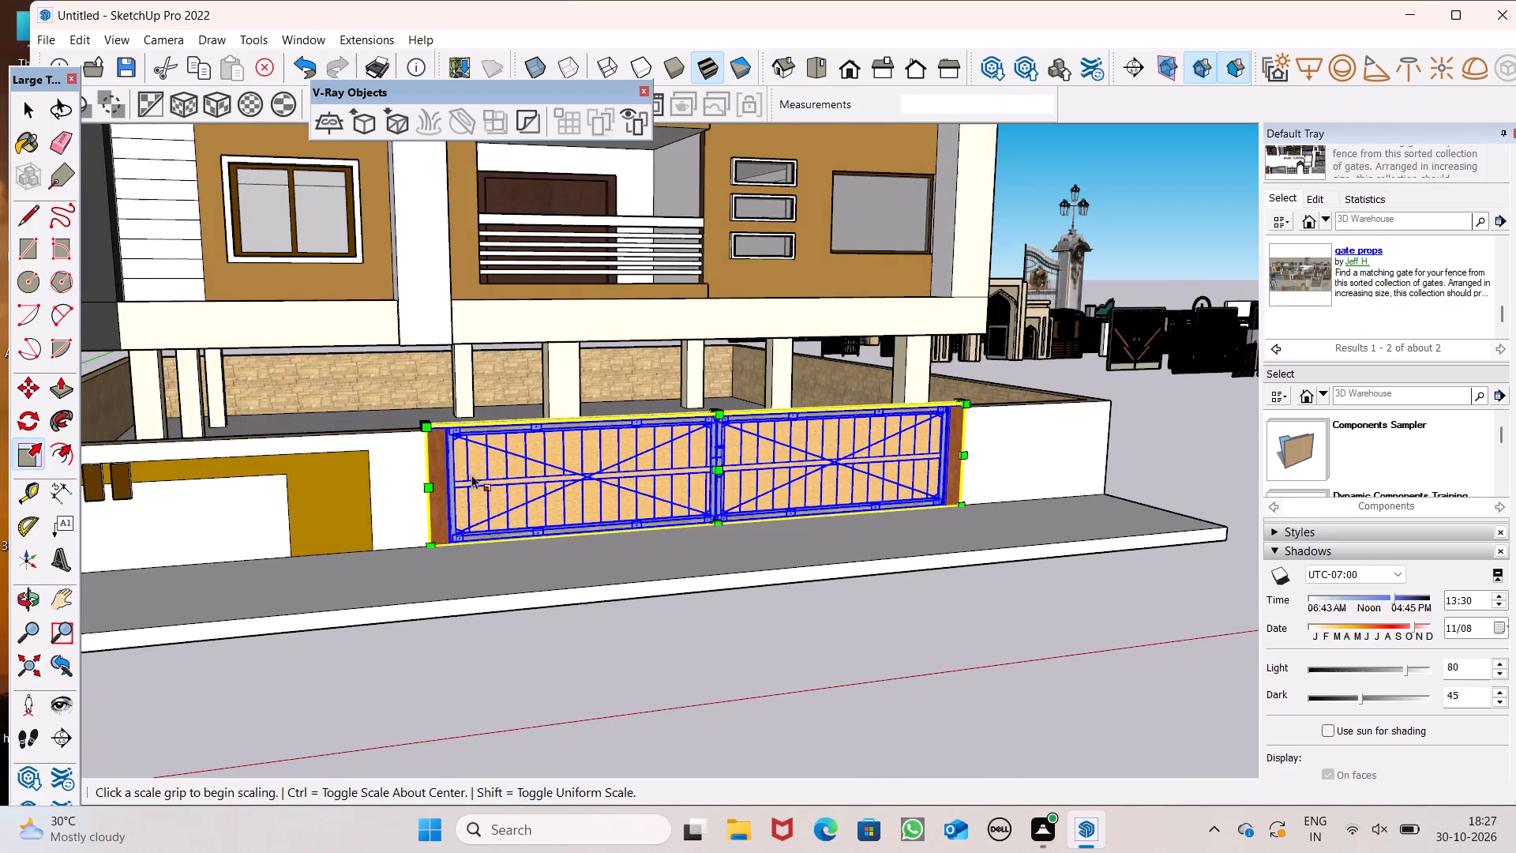
{"action": "scroll", "coordinate": [471, 475], "scroll_direction": "down", "scroll_amount": 1}
{"action": "key", "text": "space"}
{"action": "left_click", "coordinate": [897, 600]}
Examine how the scaled gate fits the front entrance and how the building's front looks from several angles.
{"action": "scroll", "coordinate": [683, 438], "scroll_direction": "down", "scroll_amount": 4}
{"action": "middle_click_drag", "start_coordinate": [679, 439], "coordinate": [580, 516]}
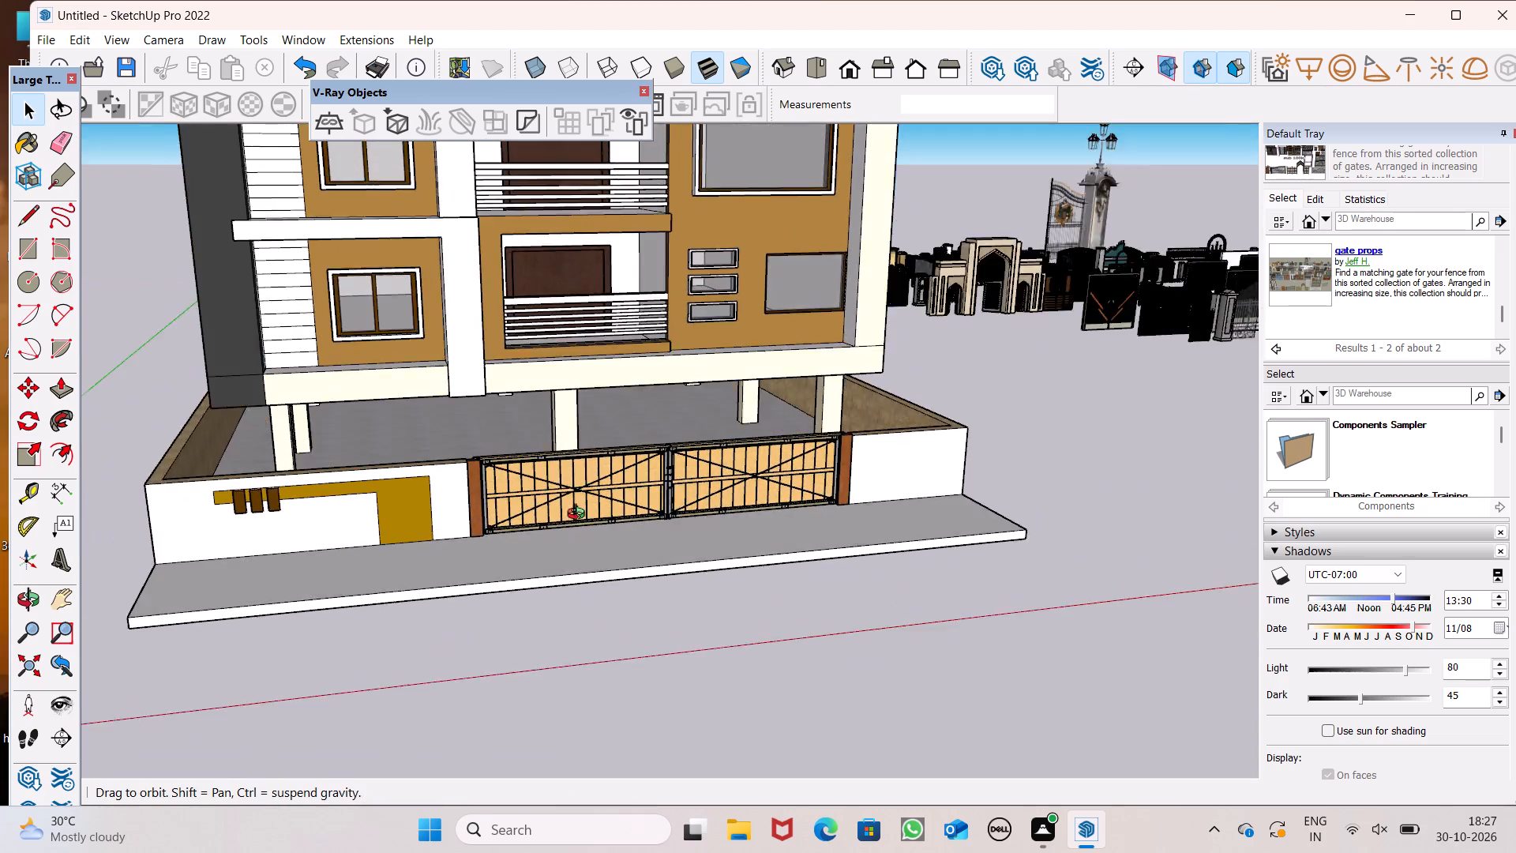
{"action": "middle_click_drag", "start_coordinate": [580, 516], "coordinate": [475, 470]}
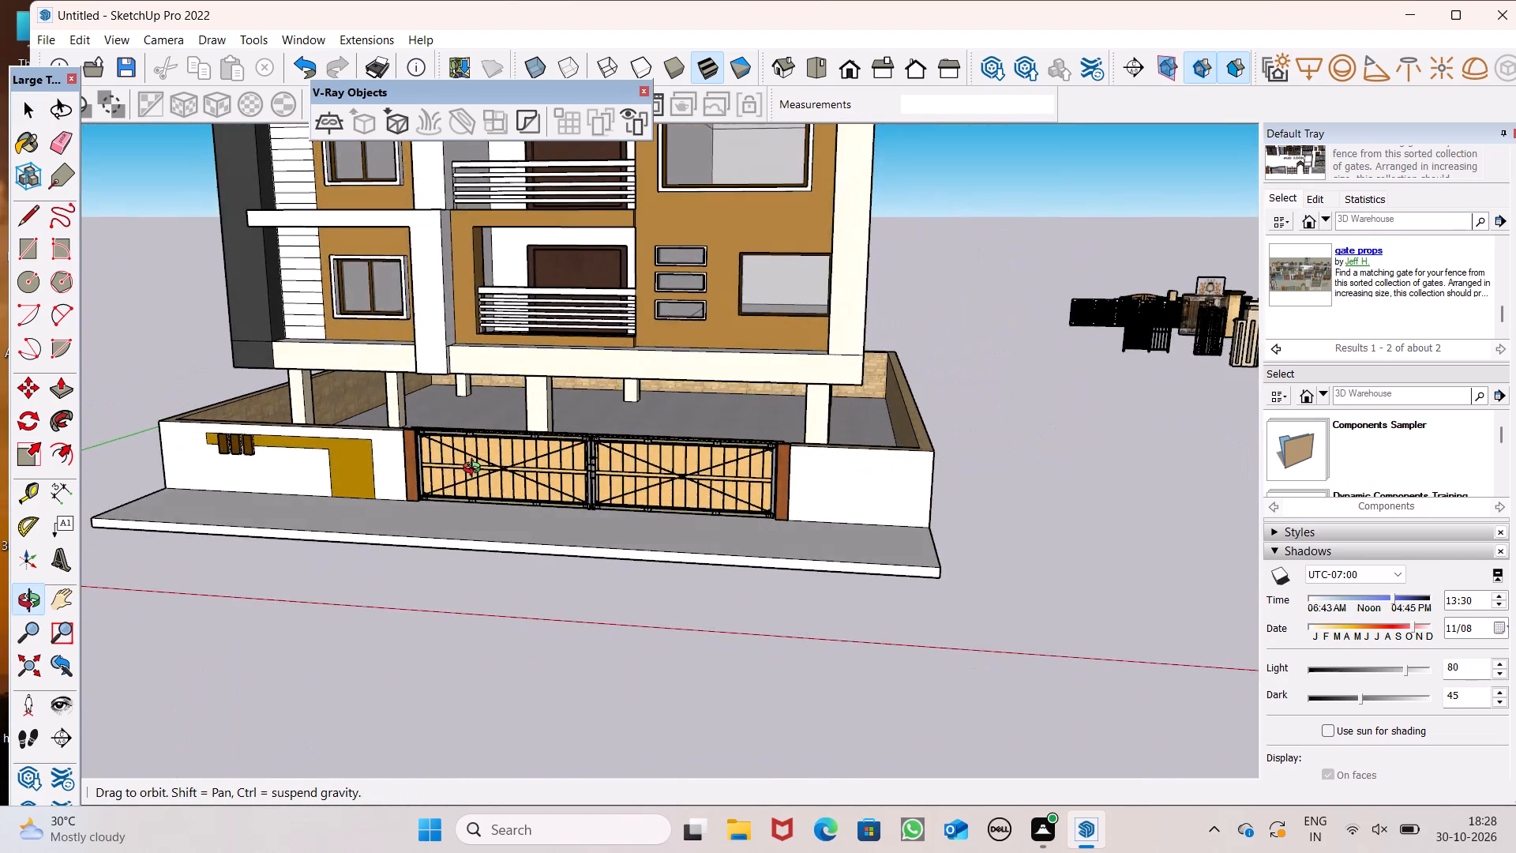
{"action": "middle_click_drag", "start_coordinate": [475, 470], "coordinate": [560, 468]}
{"action": "left_click", "coordinate": [572, 457]}
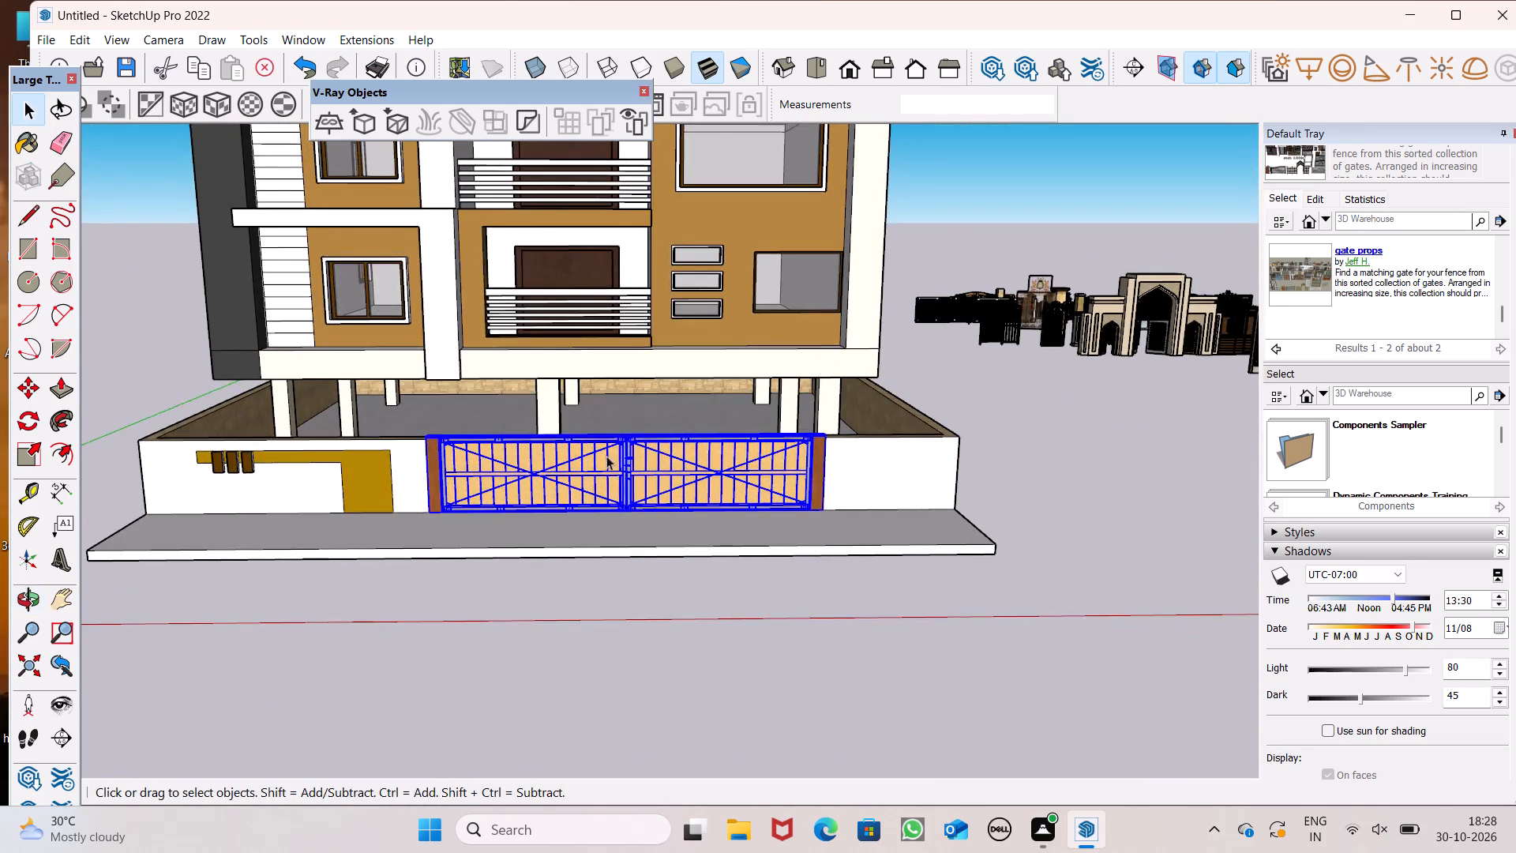
{"action": "scroll", "coordinate": [614, 451], "scroll_direction": "down", "scroll_amount": 3}
{"action": "key", "text": "space"}
{"action": "left_click", "coordinate": [186, 355]}
{"action": "scroll", "coordinate": [272, 364], "scroll_direction": "down", "scroll_amount": 2}
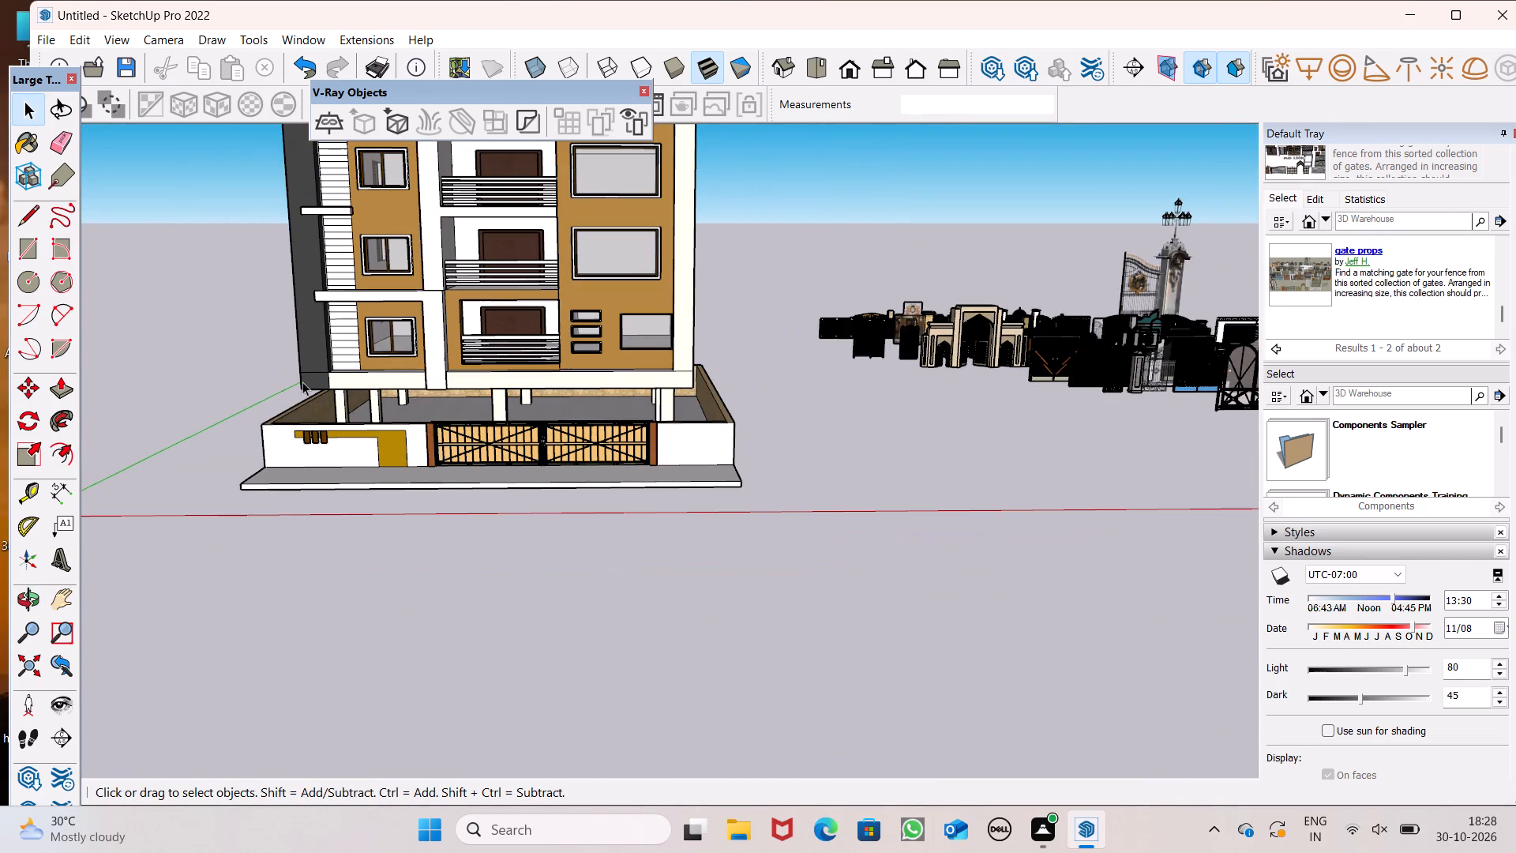
{"action": "left_click", "coordinate": [251, 367]}
{"action": "middle_click_drag", "start_coordinate": [516, 490], "coordinate": [565, 641]}
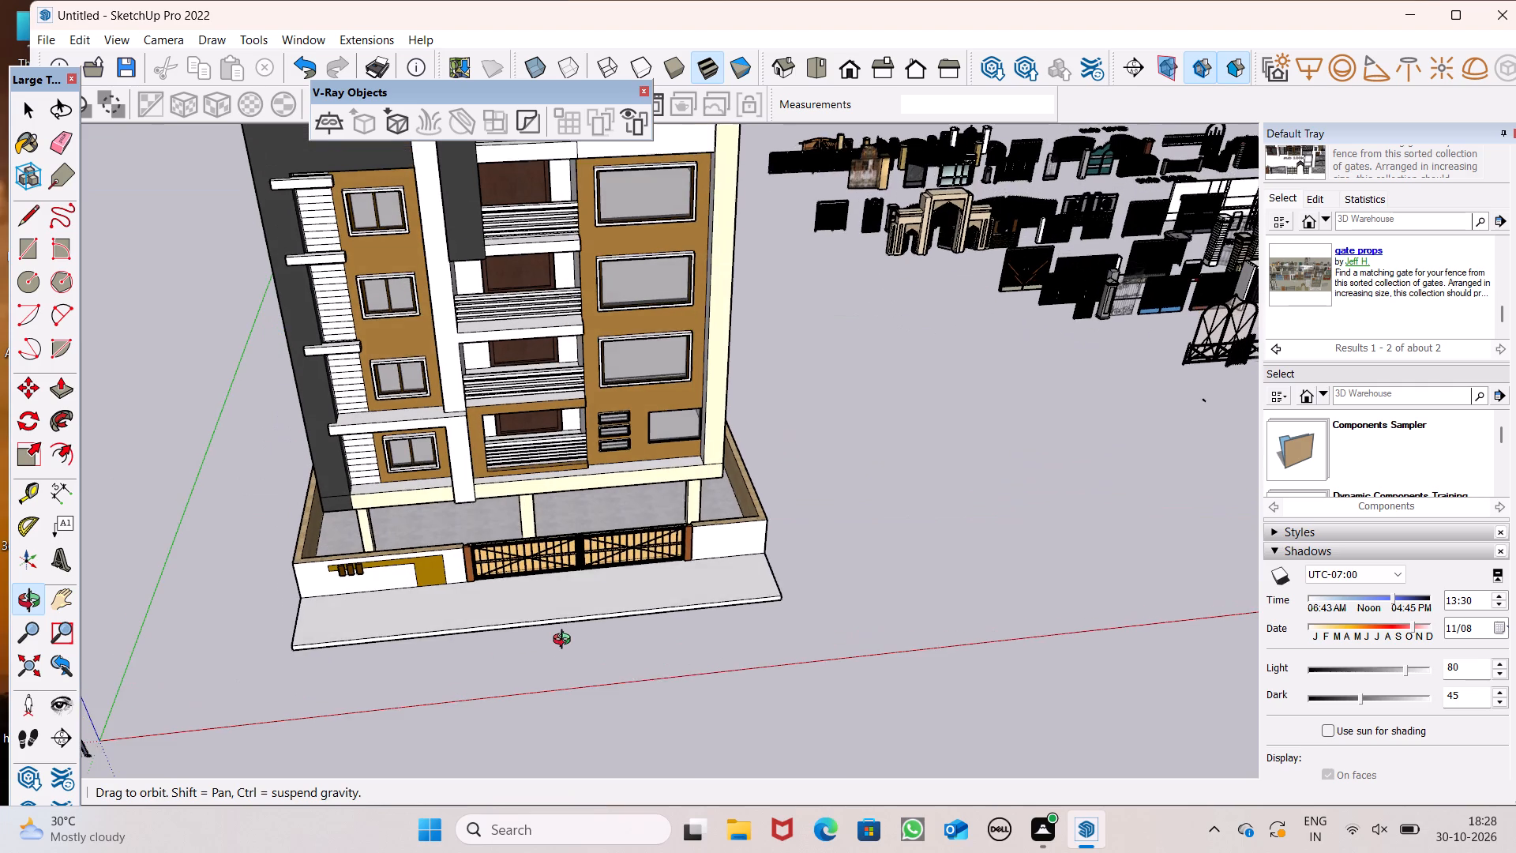
{"action": "middle_click_drag", "start_coordinate": [565, 641], "coordinate": [576, 621]}
Paint the top face of the paving slab in front of the boundary wall with Concrete Aggregate Smoke from Asphalt and Concrete.
{"action": "scroll", "coordinate": [1380, 420], "scroll_direction": "down", "scroll_amount": 4}
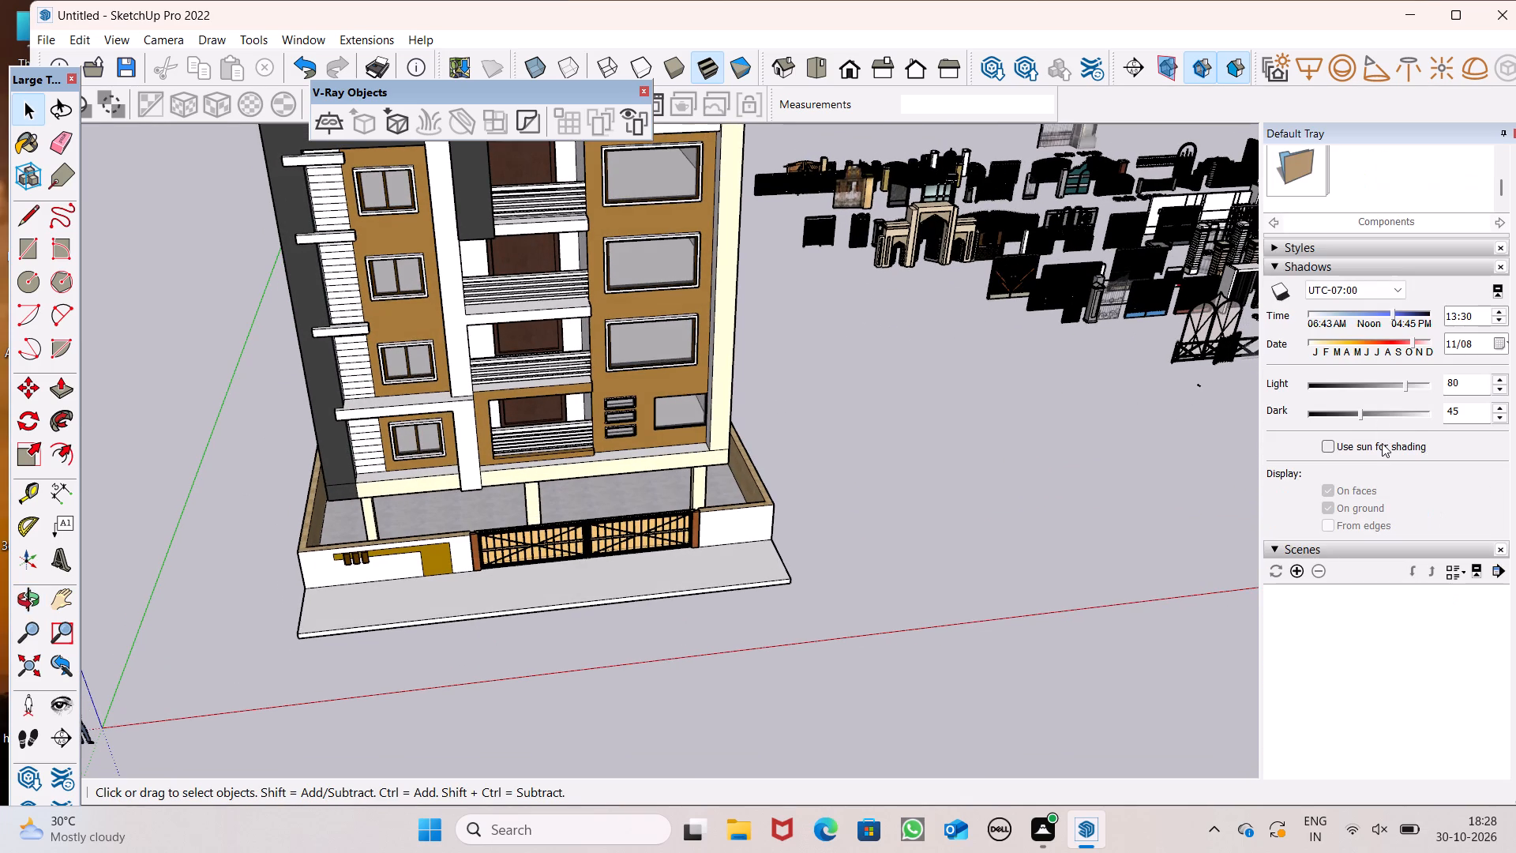
{"action": "scroll", "coordinate": [1387, 353], "scroll_direction": "down", "scroll_amount": 11}
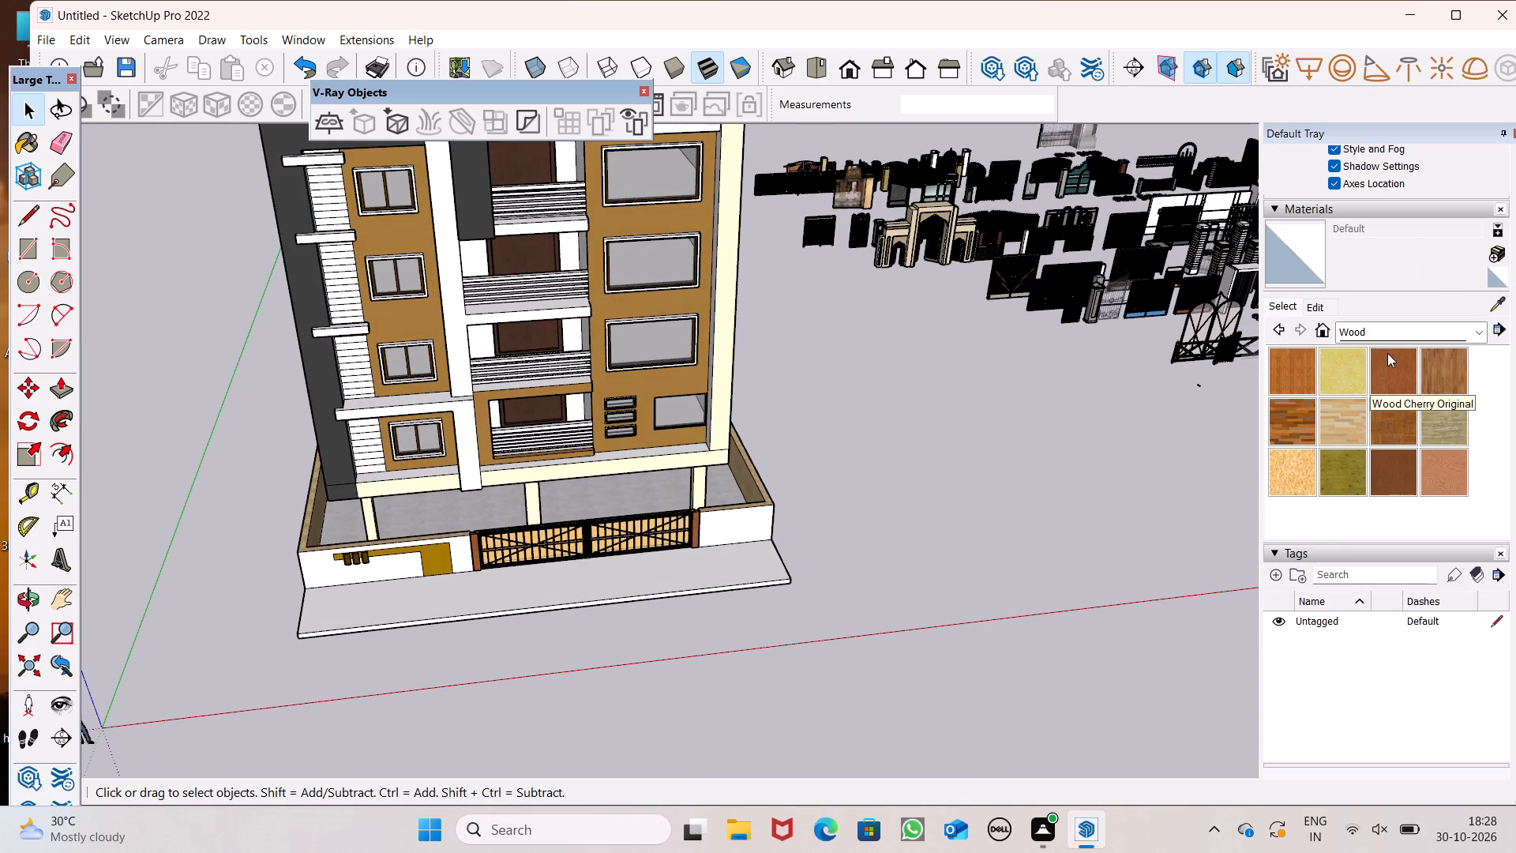
{"action": "left_click", "coordinate": [1382, 327]}
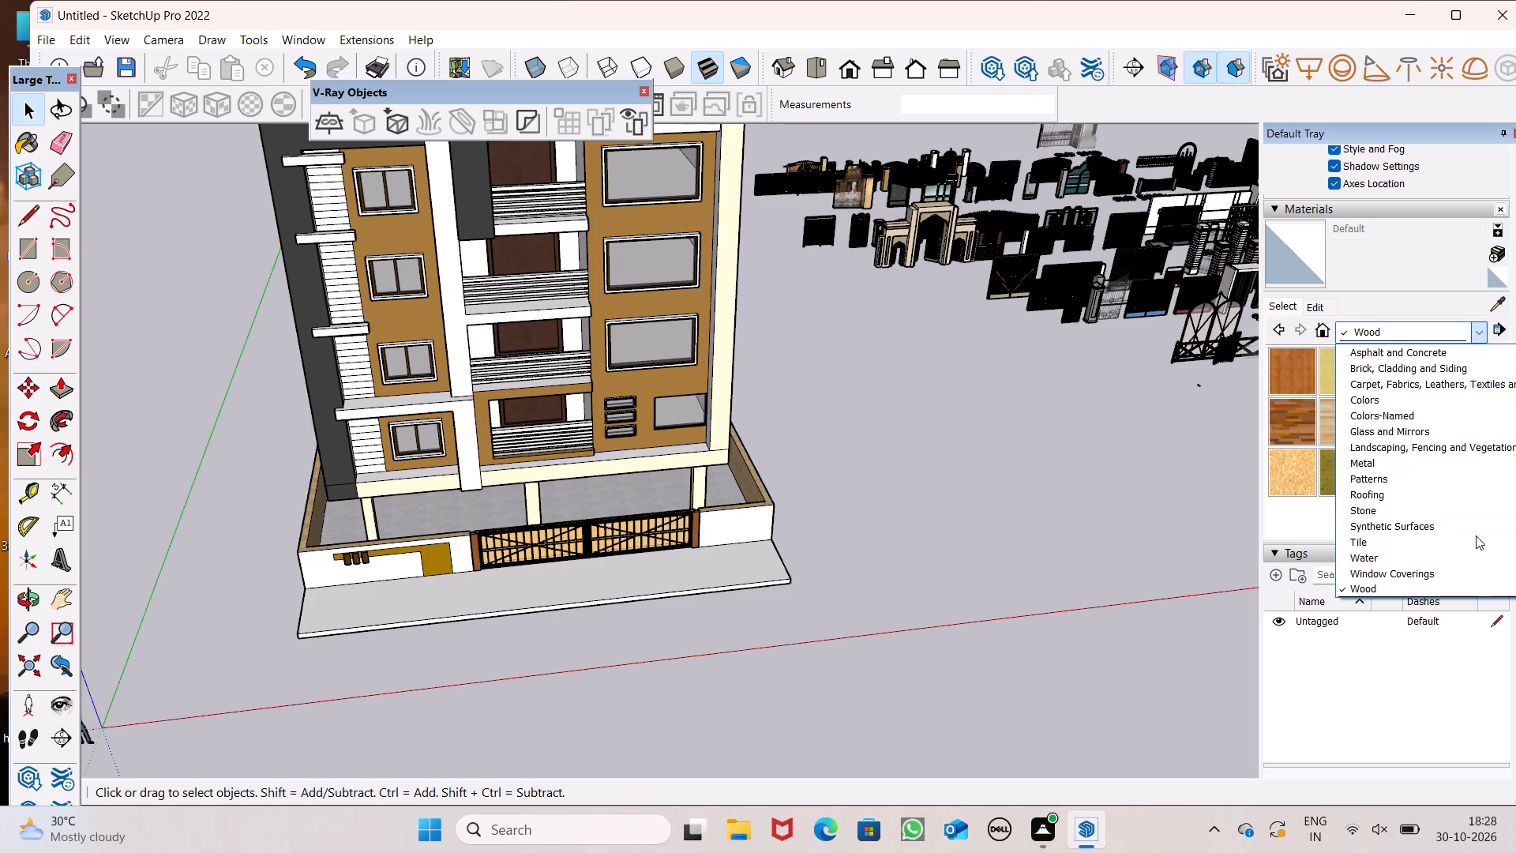
{"action": "left_click", "coordinate": [1418, 356]}
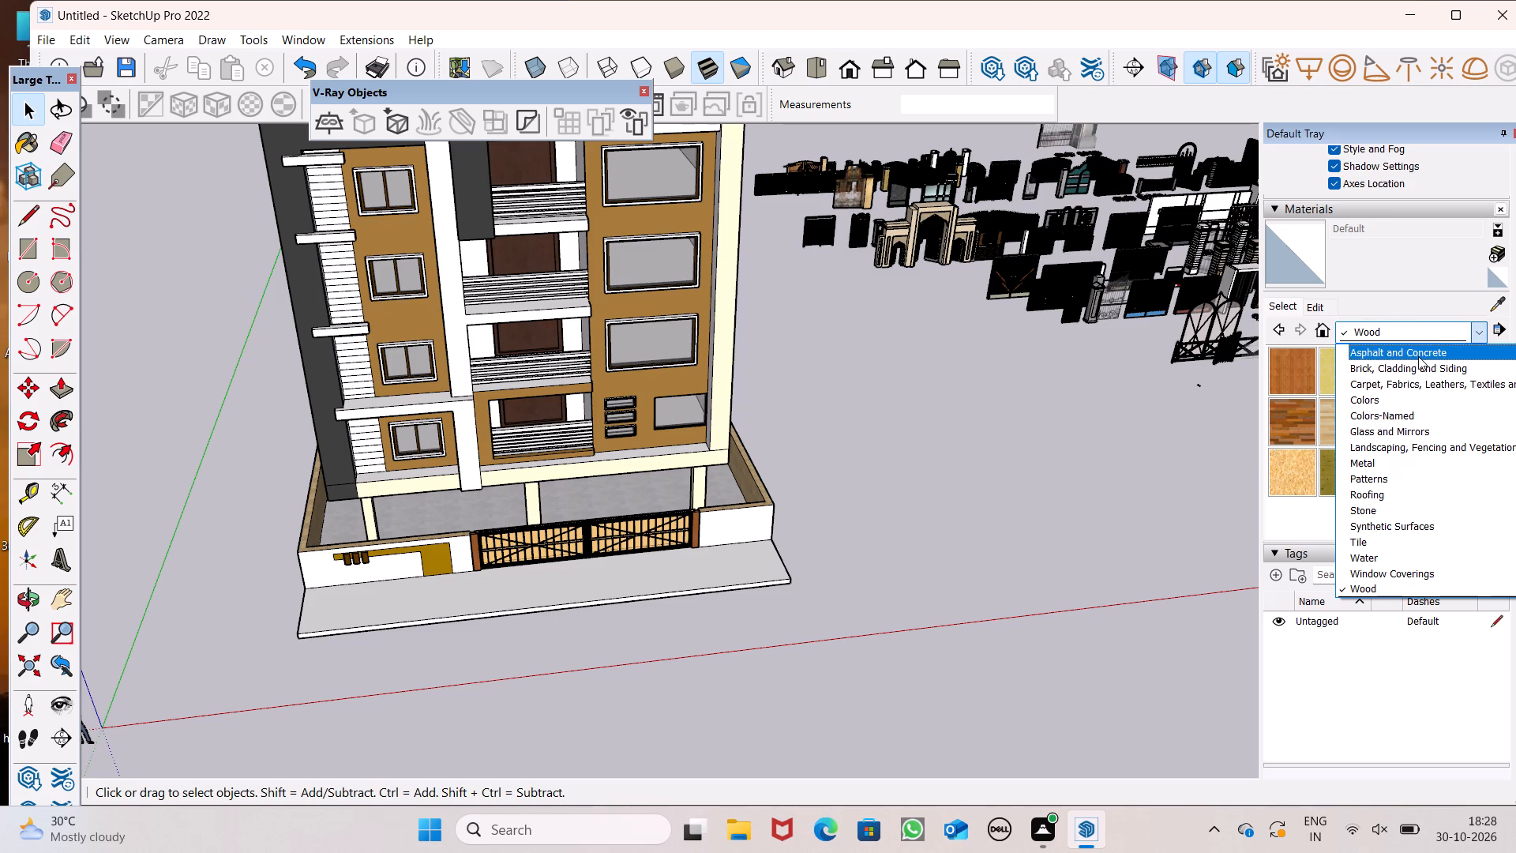
{"action": "left_click", "coordinate": [655, 569]}
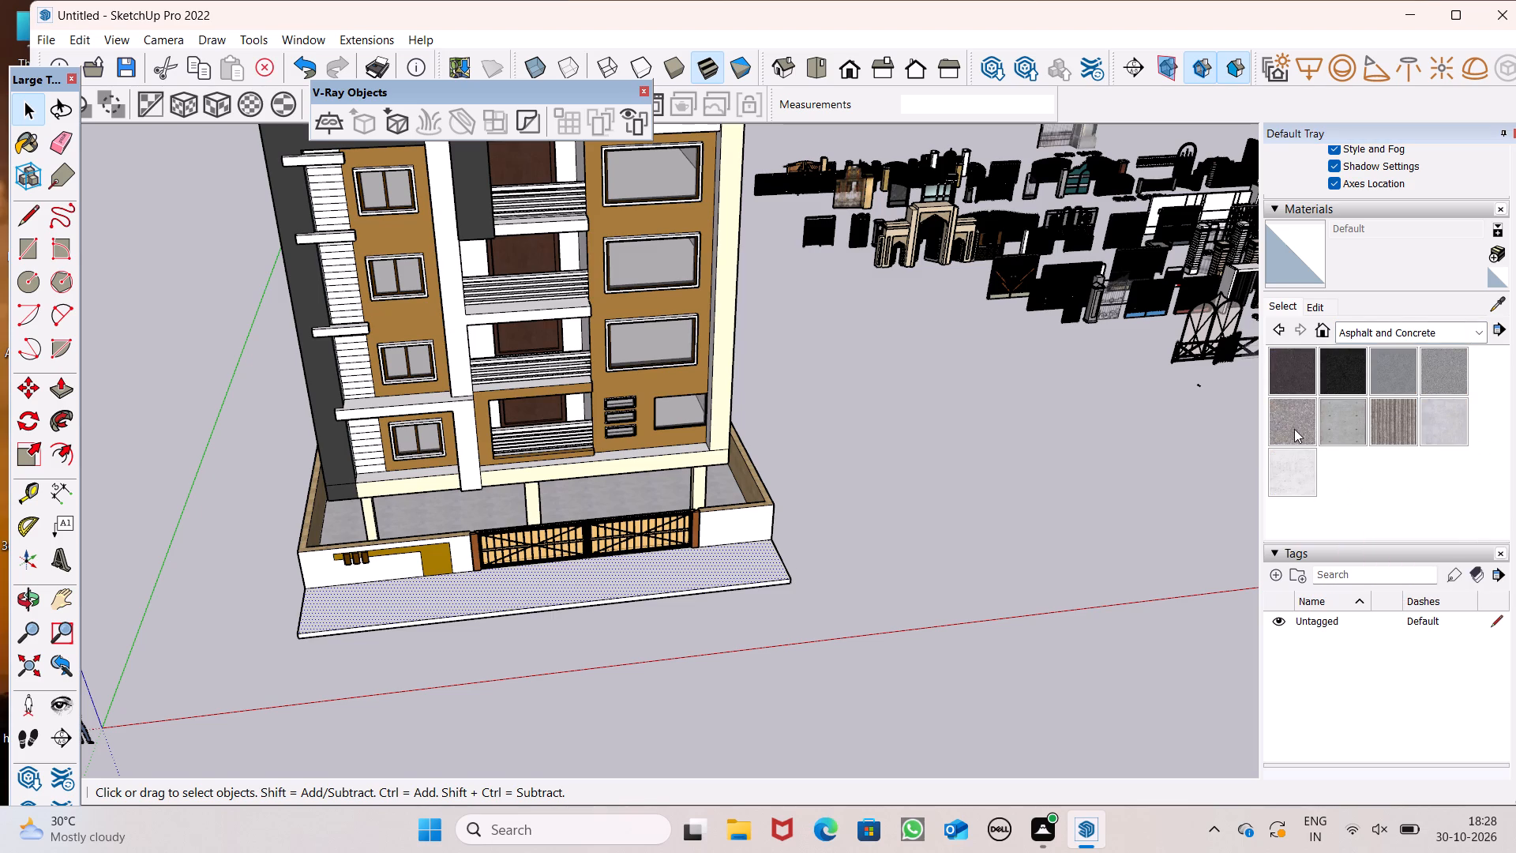
{"action": "left_click", "coordinate": [1294, 429]}
{"action": "left_click", "coordinate": [662, 575]}
{"action": "key", "text": "space"}
Delete all the leftover gate props standing beside the building.
{"action": "scroll", "coordinate": [921, 565], "scroll_direction": "down", "scroll_amount": 4}
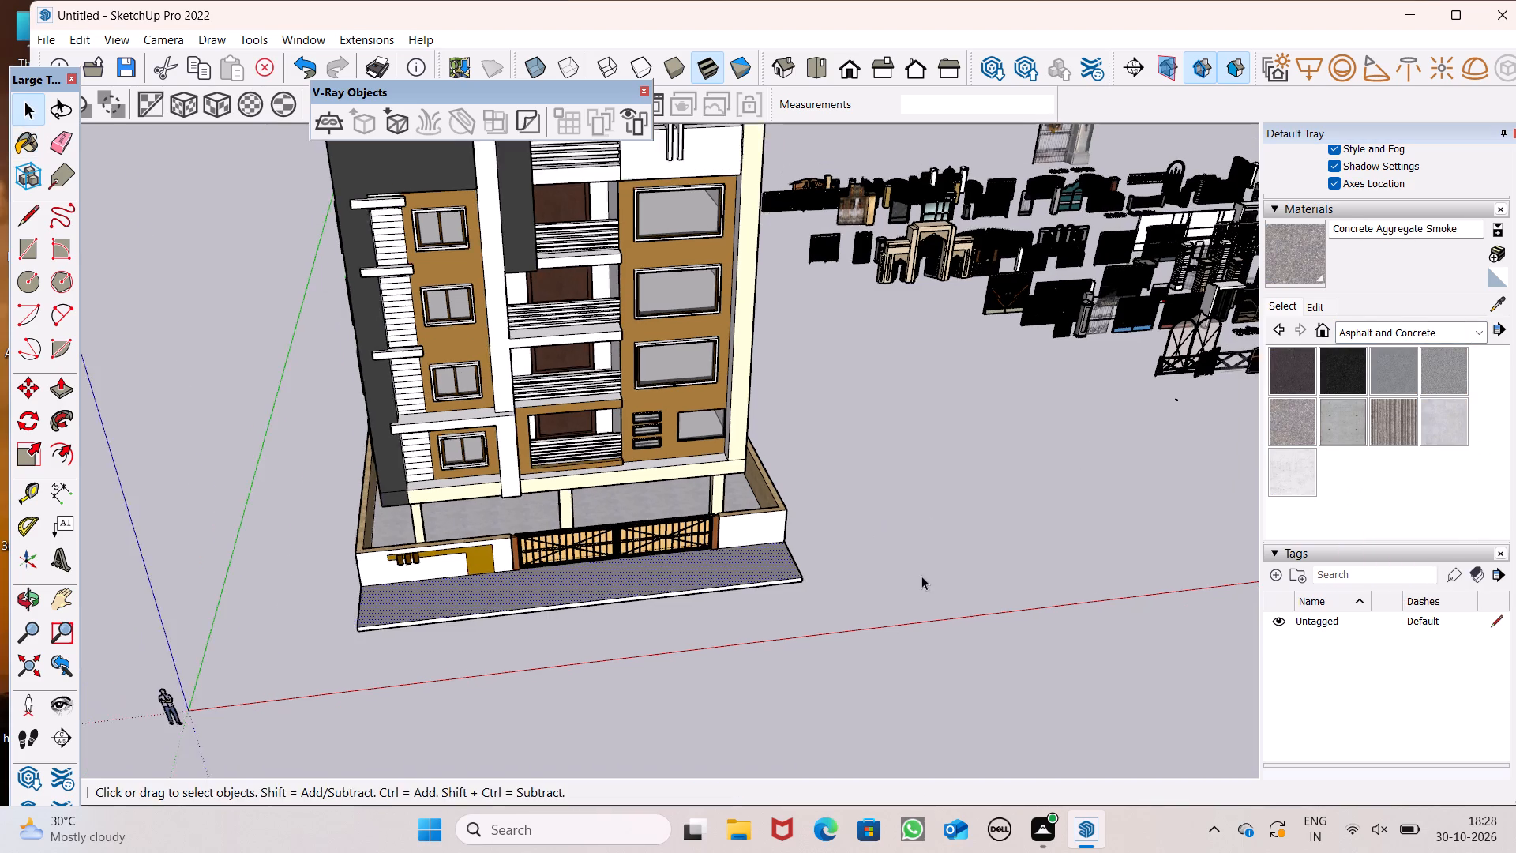
{"action": "middle_click_drag", "start_coordinate": [928, 585], "coordinate": [708, 377]}
{"action": "scroll", "coordinate": [869, 626], "scroll_direction": "down", "scroll_amount": 4}
{"action": "scroll", "coordinate": [916, 555], "scroll_direction": "down", "scroll_amount": 4}
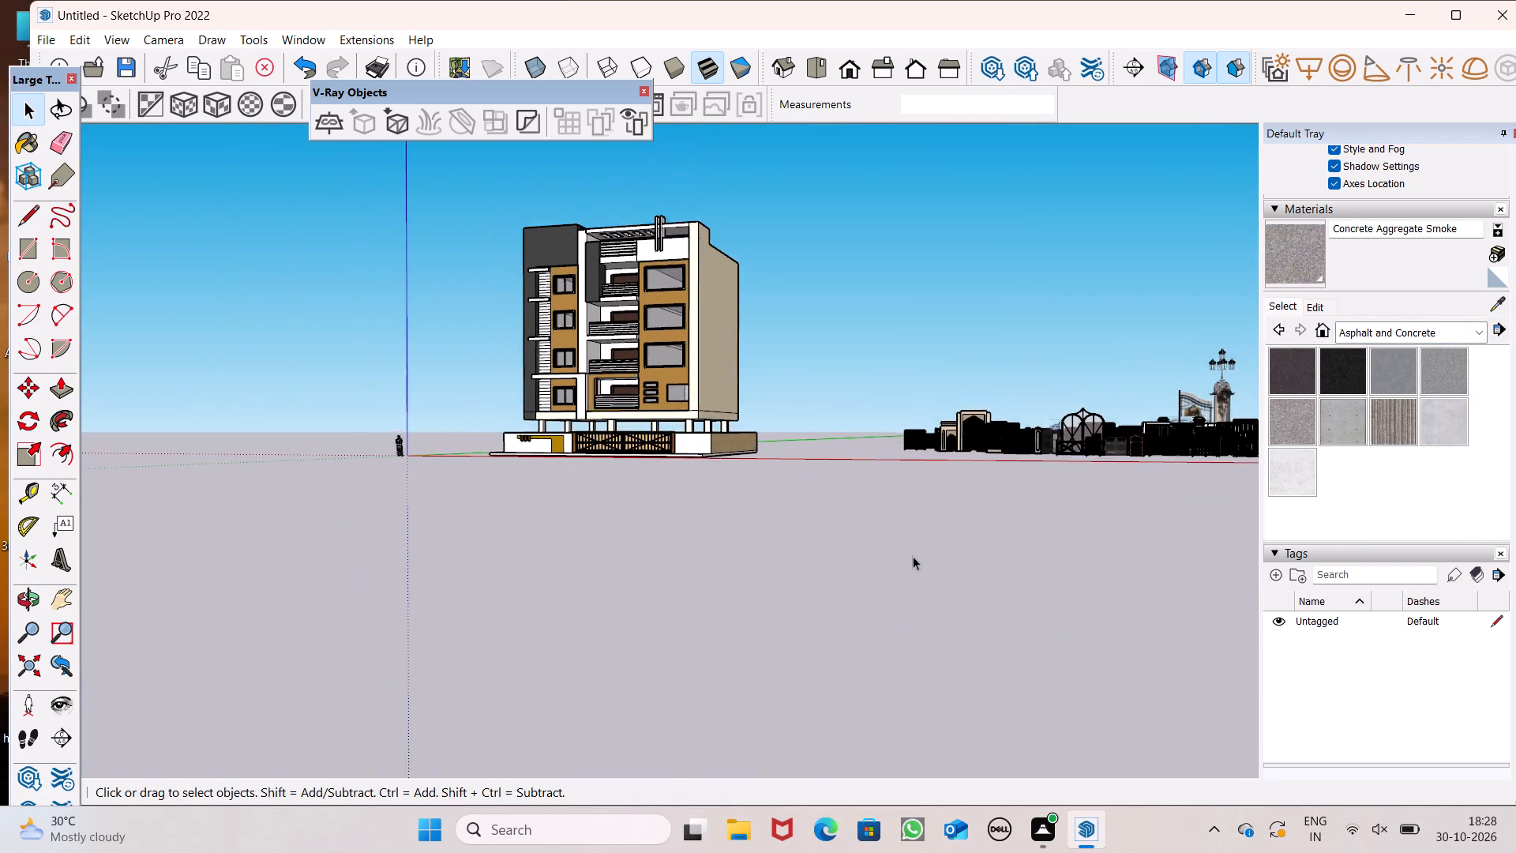
{"action": "key", "text": "space"}
{"action": "scroll", "coordinate": [963, 445], "scroll_direction": "down", "scroll_amount": 4}
{"action": "middle_click_drag", "start_coordinate": [870, 485], "coordinate": [911, 585]}
{"action": "left_click", "coordinate": [1078, 422]}
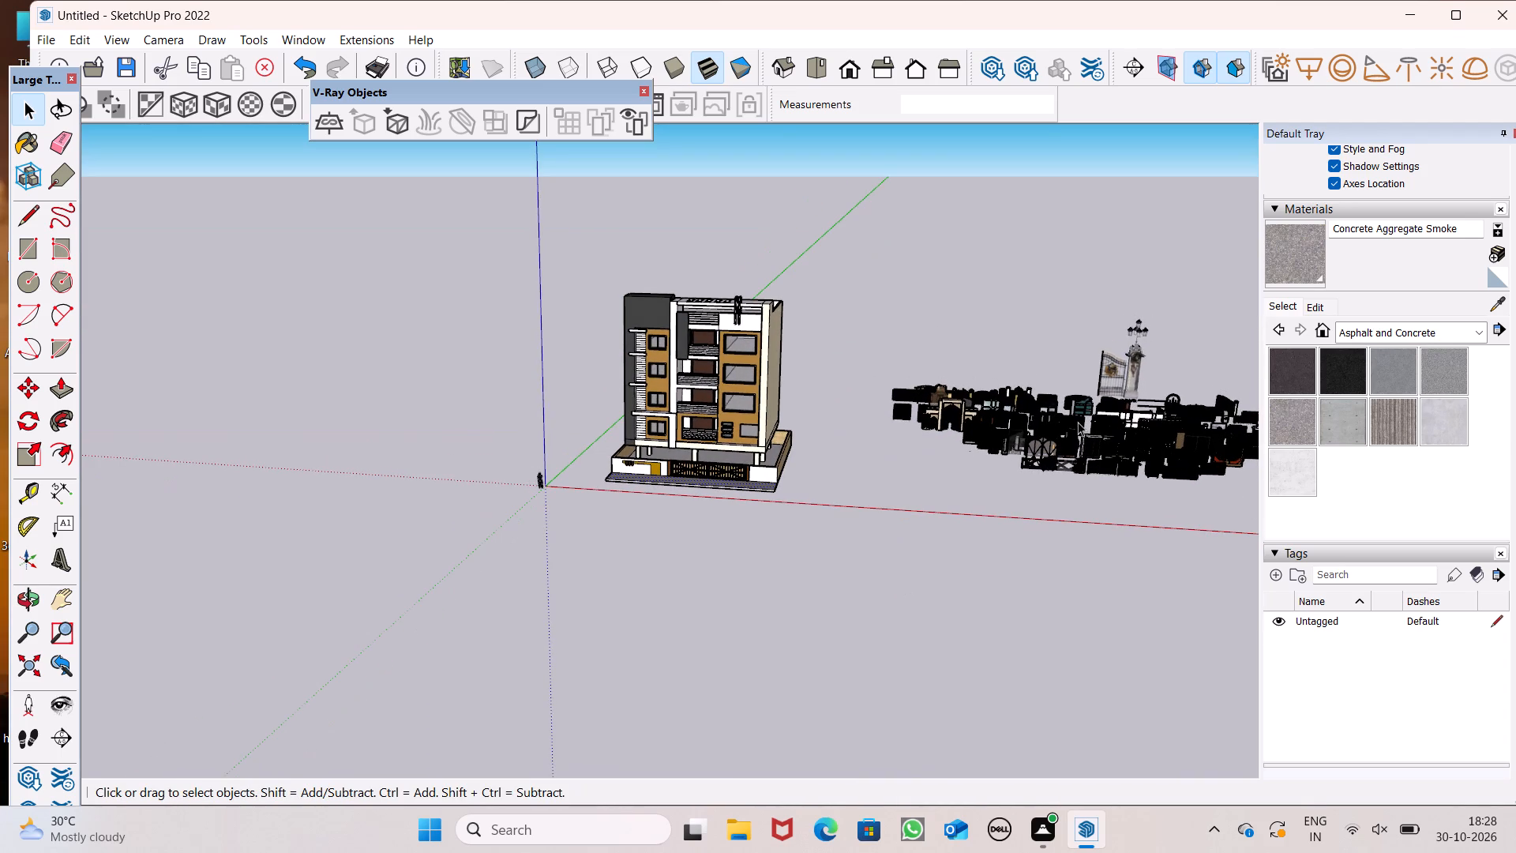
{"action": "scroll", "coordinate": [901, 414], "scroll_direction": "down", "scroll_amount": 6}
{"action": "left_click", "coordinate": [880, 453]}
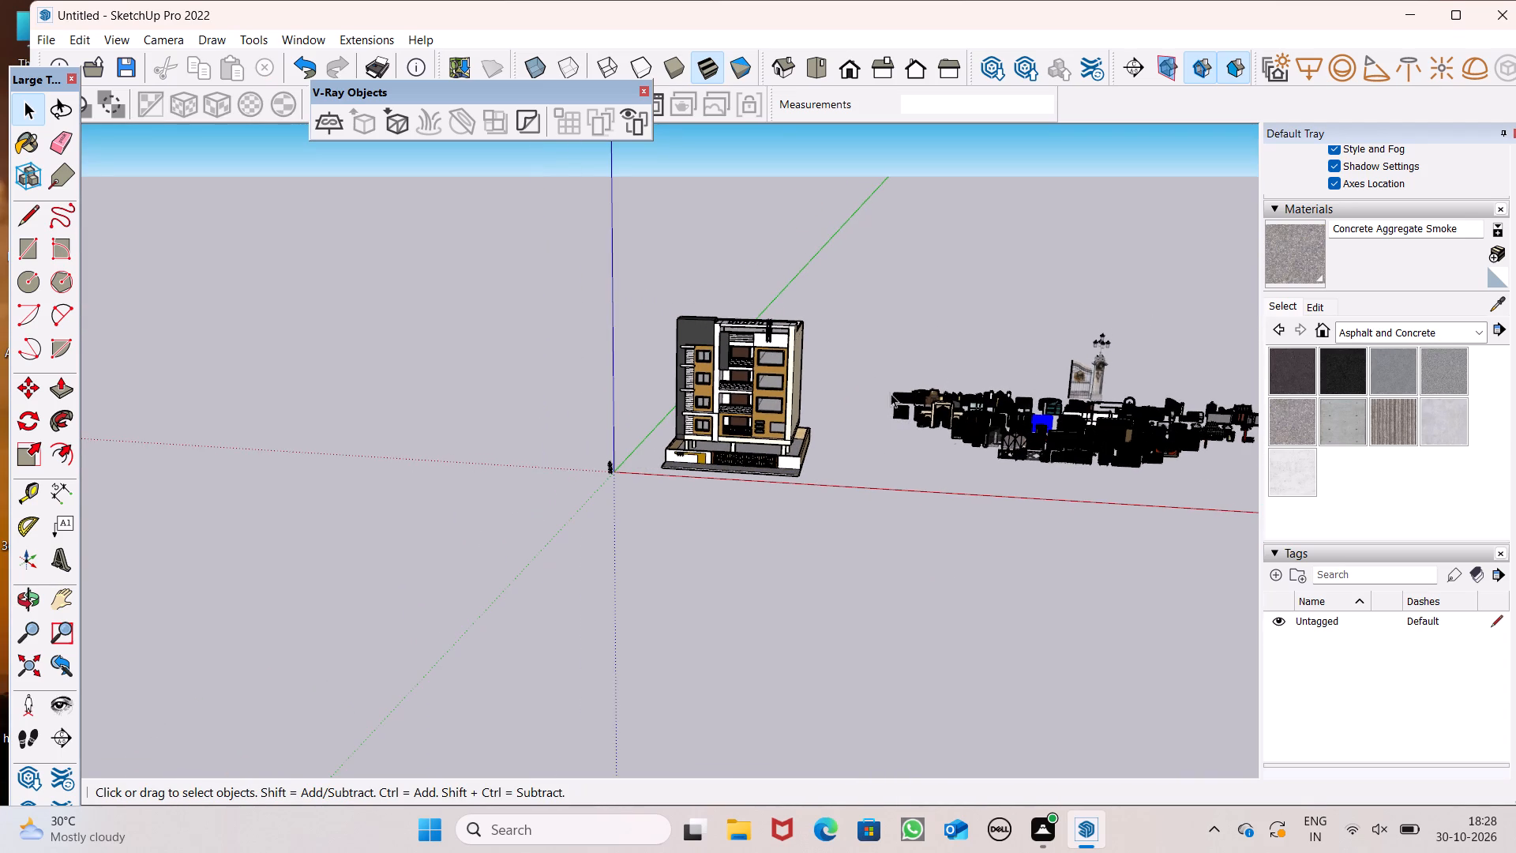
{"action": "scroll", "coordinate": [891, 365], "scroll_direction": "down", "scroll_amount": 2}
{"action": "scroll", "coordinate": [891, 365], "scroll_direction": "up", "scroll_amount": 1}
{"action": "middle_click_drag", "start_coordinate": [884, 402], "coordinate": [909, 501]}
{"action": "left_click_drag", "start_coordinate": [846, 223], "coordinate": [872, 338]}
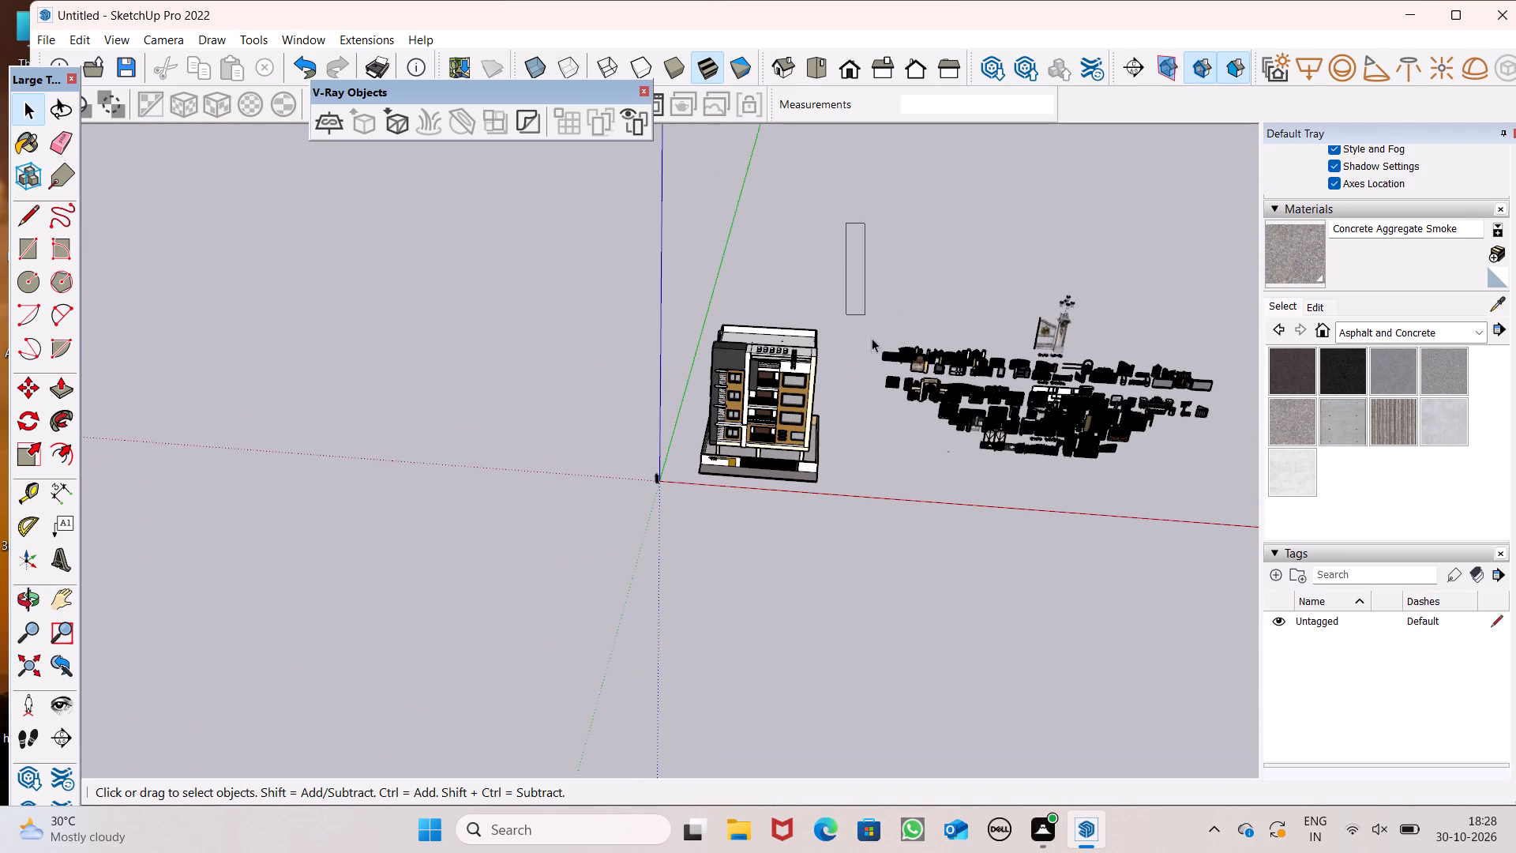
{"action": "left_click_drag", "start_coordinate": [872, 338], "coordinate": [1248, 543]}
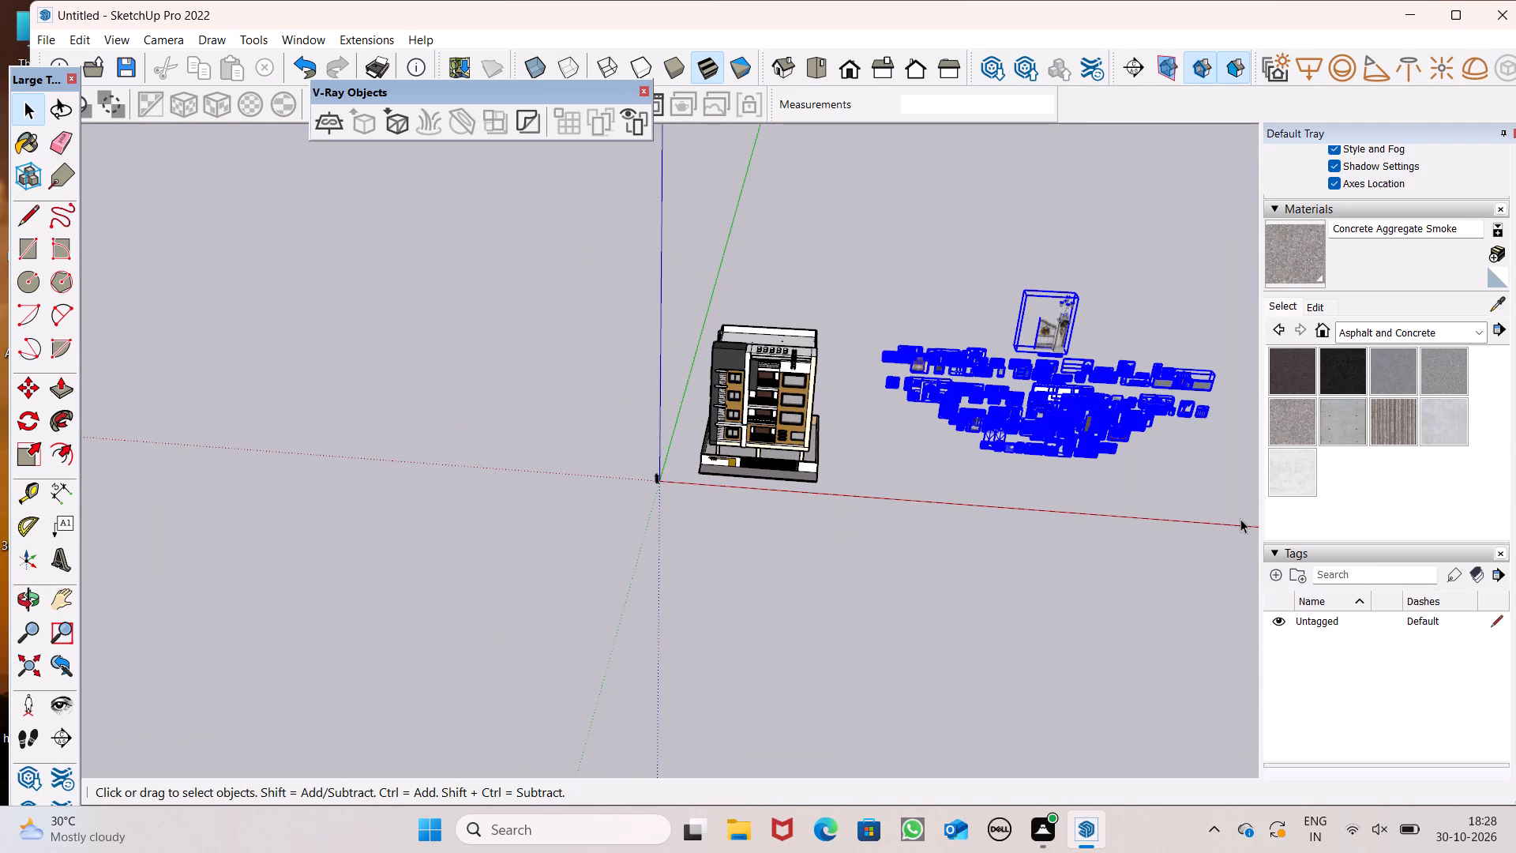
{"action": "key", "text": "Delete"}
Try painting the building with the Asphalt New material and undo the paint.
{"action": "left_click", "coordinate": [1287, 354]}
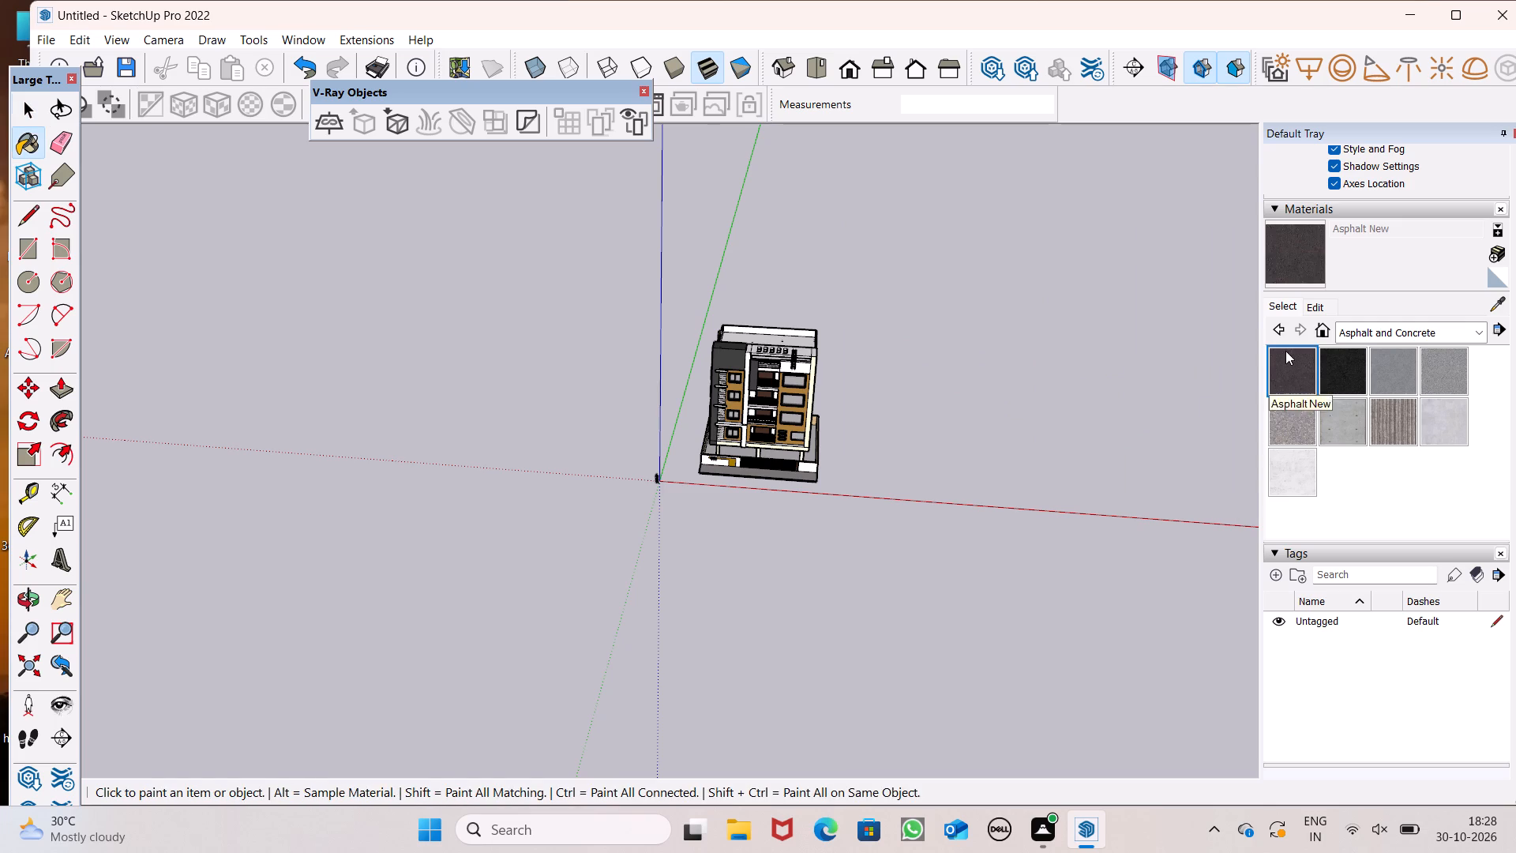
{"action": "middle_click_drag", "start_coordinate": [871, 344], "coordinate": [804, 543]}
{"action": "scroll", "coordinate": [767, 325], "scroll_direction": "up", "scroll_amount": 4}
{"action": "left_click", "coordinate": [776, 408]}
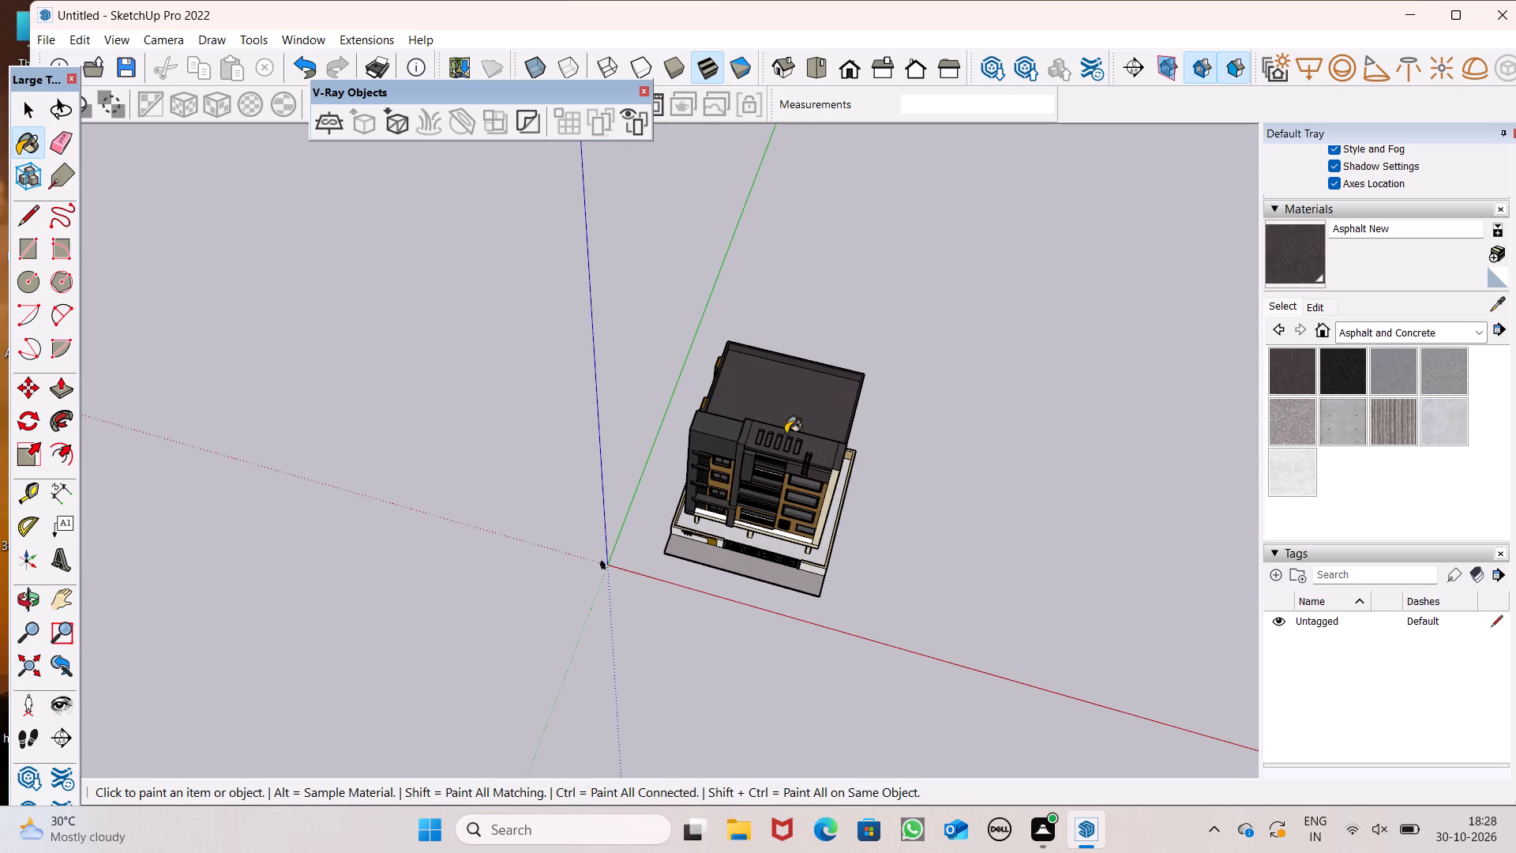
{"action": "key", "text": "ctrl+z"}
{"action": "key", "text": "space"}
Examine the whole building from the front, including the facade, boundary wall, gate and paving.
{"action": "middle_click_drag", "start_coordinate": [944, 612], "coordinate": [995, 463]}
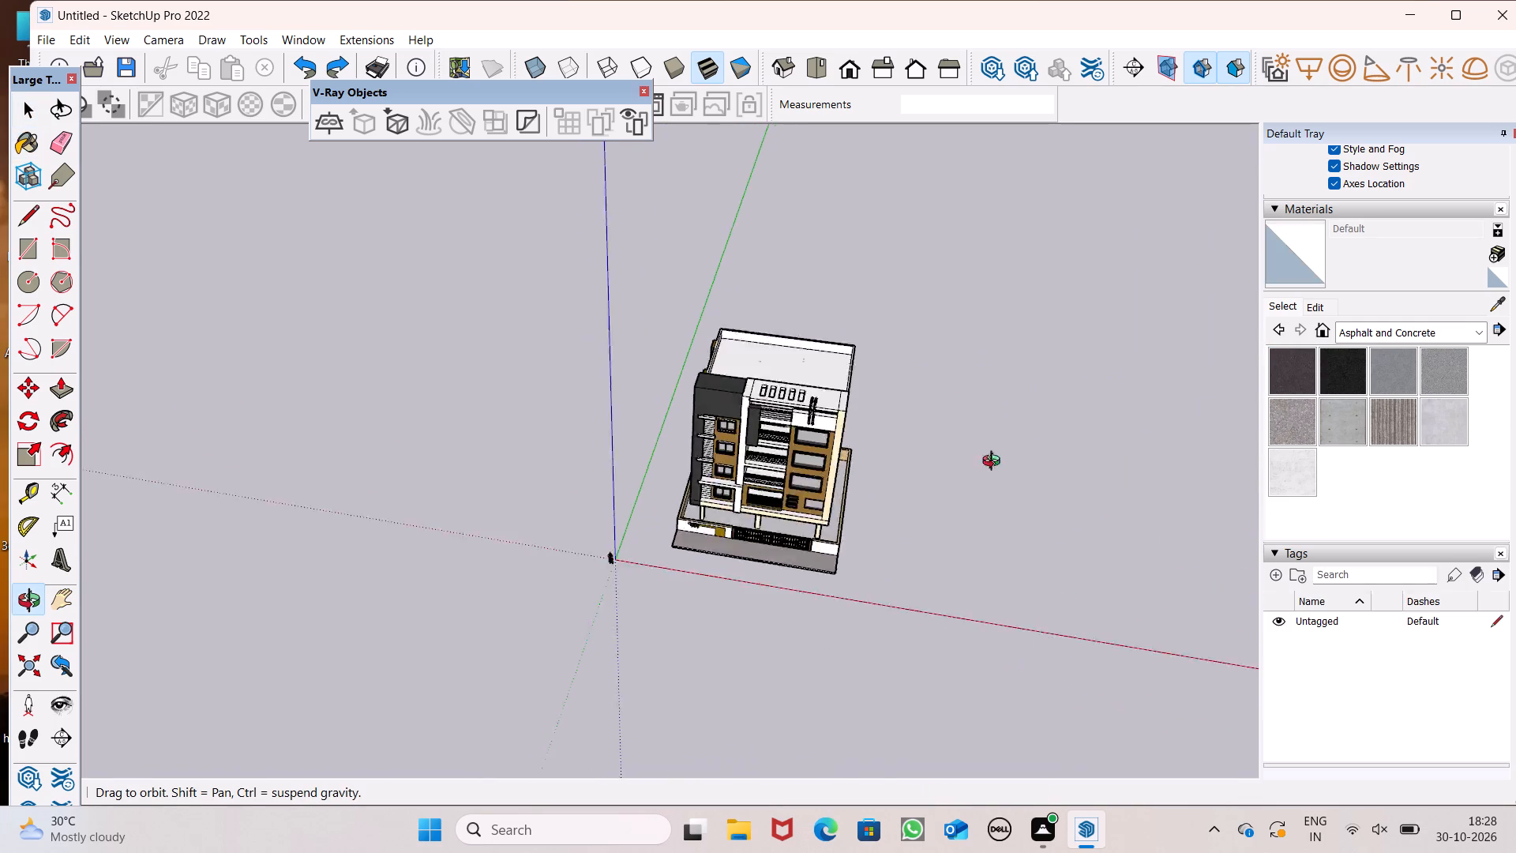
{"action": "middle_click_drag", "start_coordinate": [995, 463], "coordinate": [1067, 296]}
{"action": "scroll", "coordinate": [1068, 299], "scroll_direction": "up", "scroll_amount": 1}
{"action": "key", "text": "space"}
{"action": "left_click", "coordinate": [767, 415]}
{"action": "key", "text": "space"}
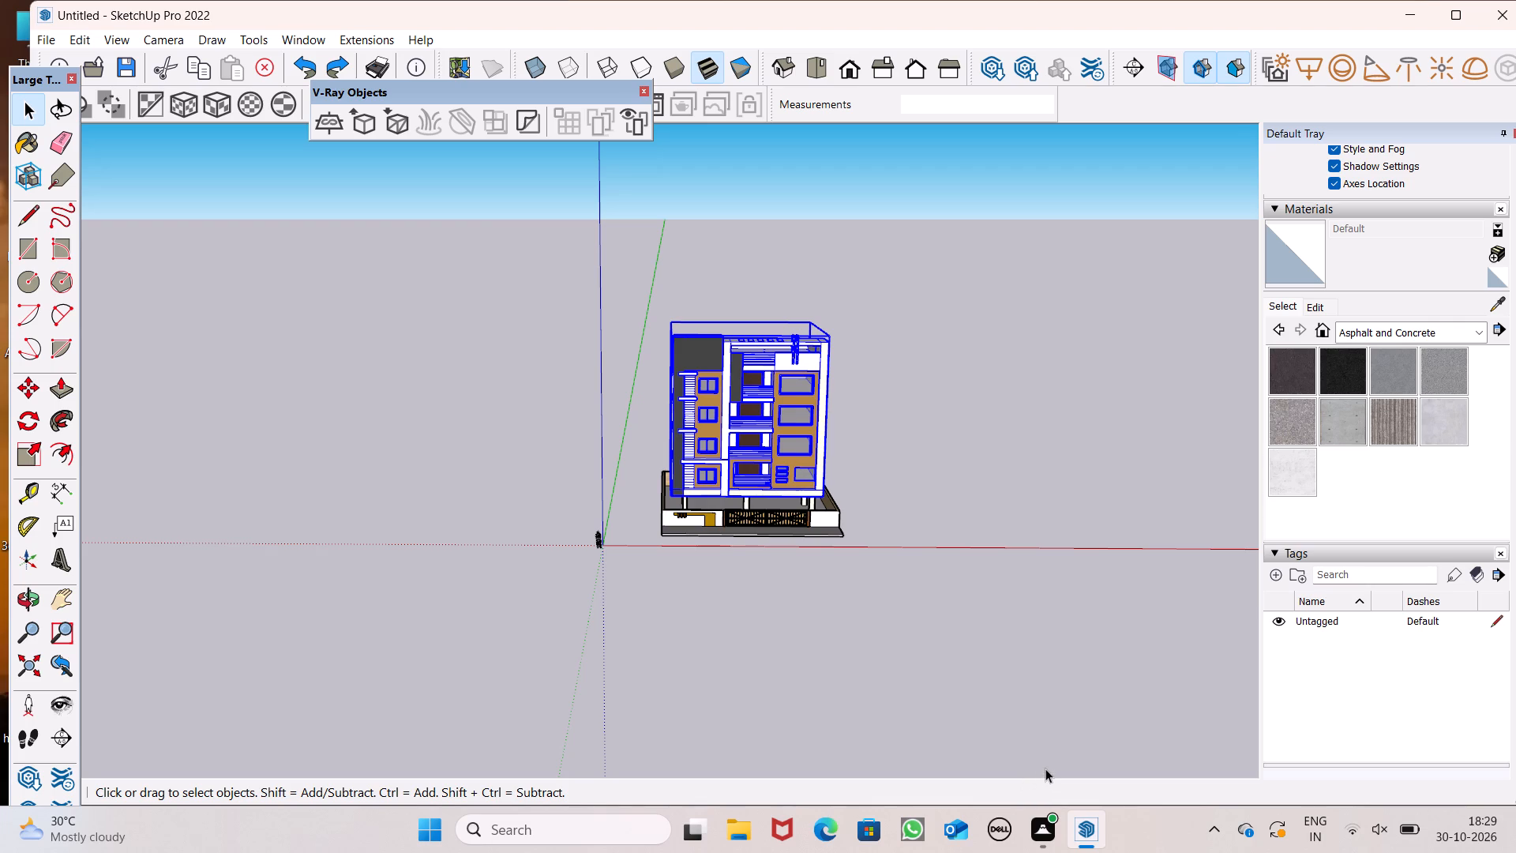
{"action": "key", "text": "space"}
{"action": "left_click", "coordinate": [936, 589]}
{"action": "scroll", "coordinate": [844, 519], "scroll_direction": "up", "scroll_amount": 5}
{"action": "middle_click_drag", "start_coordinate": [846, 581], "coordinate": [842, 503]}
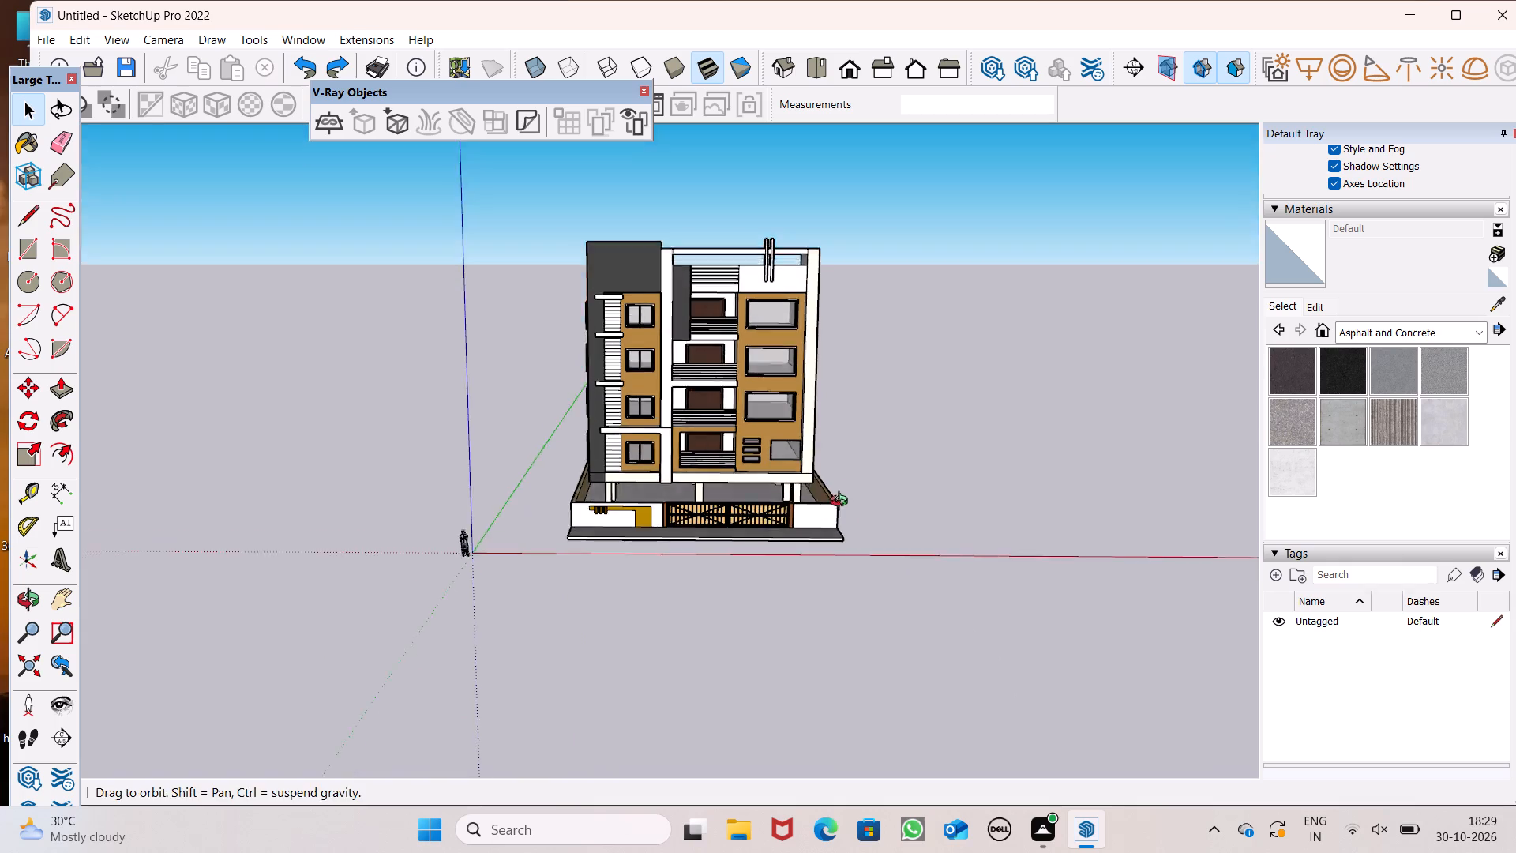
{"action": "middle_click_drag", "start_coordinate": [842, 503], "coordinate": [841, 493]}
{"action": "scroll", "coordinate": [622, 328], "scroll_direction": "up", "scroll_amount": 7}
{"action": "scroll", "coordinate": [750, 487], "scroll_direction": "up", "scroll_amount": 1}
{"action": "scroll", "coordinate": [750, 487], "scroll_direction": "down", "scroll_amount": 3}
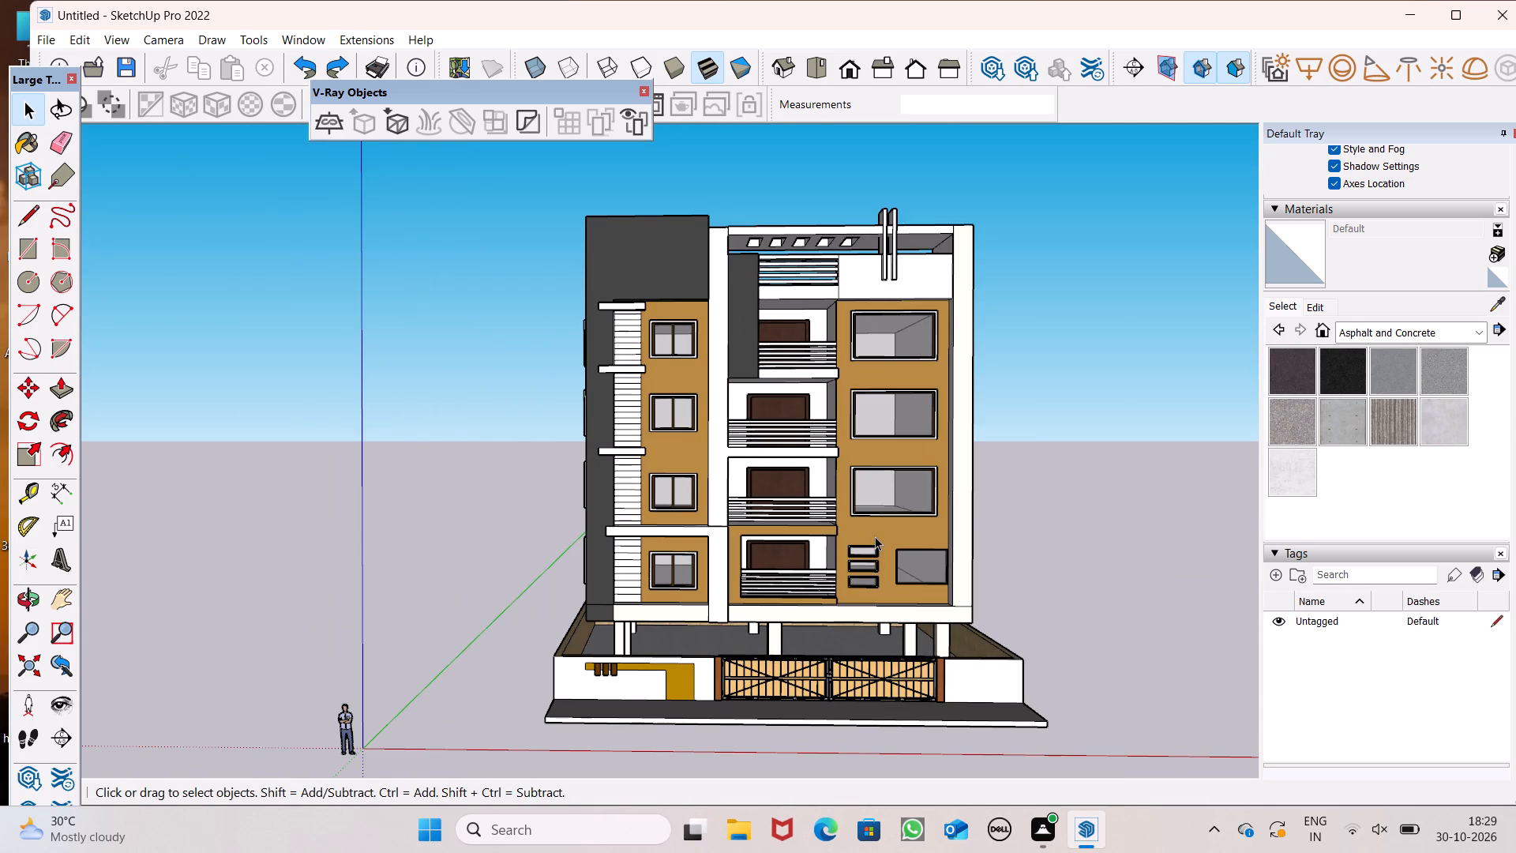
{"action": "scroll", "coordinate": [875, 536], "scroll_direction": "down", "scroll_amount": 1}
{"action": "scroll", "coordinate": [918, 558], "scroll_direction": "up", "scroll_amount": 1}
Save the building model.
{"action": "key", "text": "ctrl+s"}
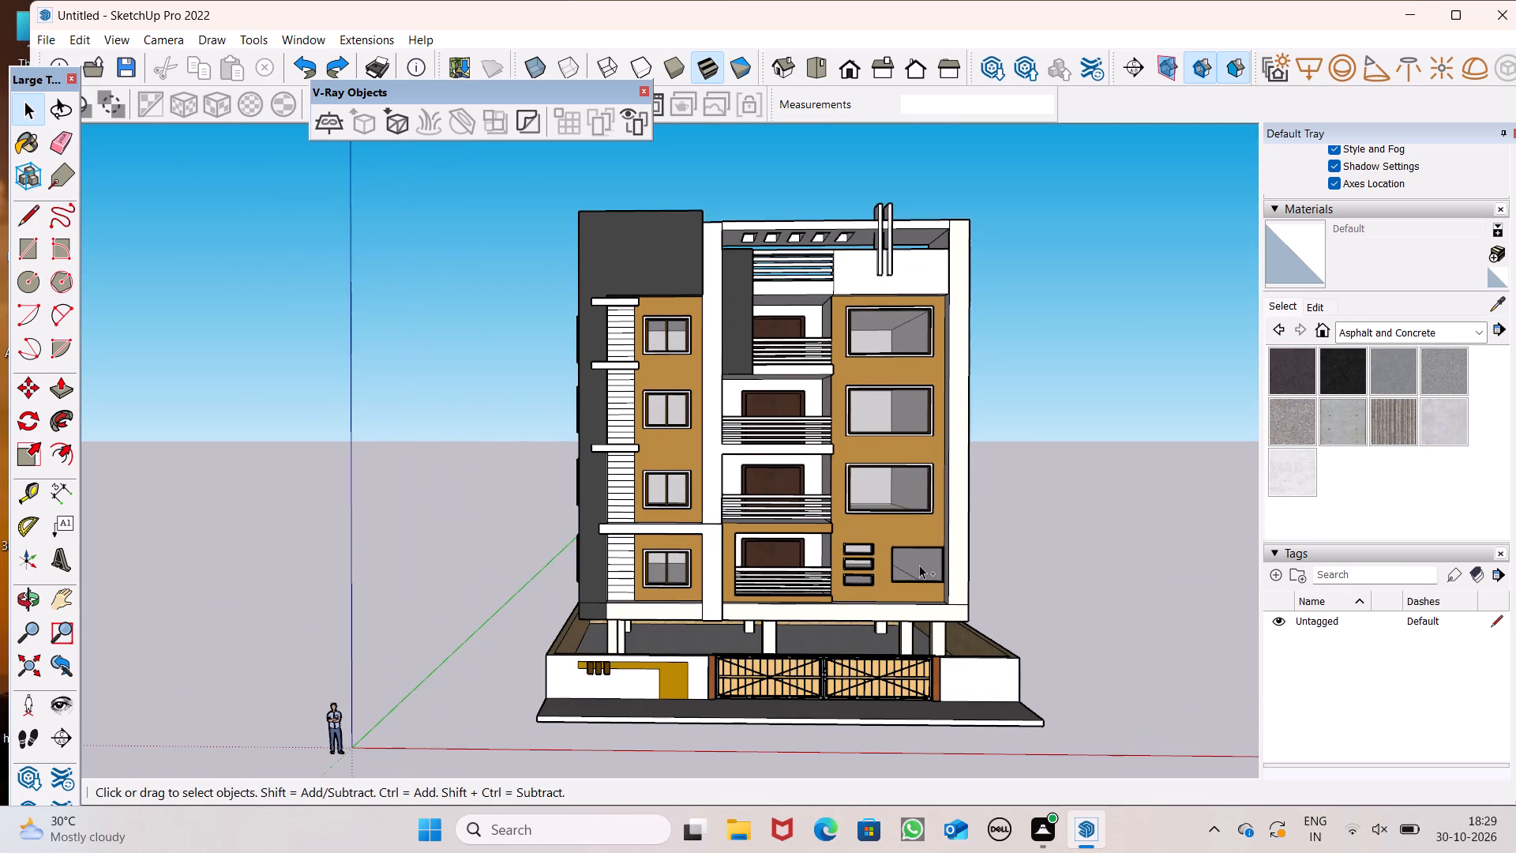
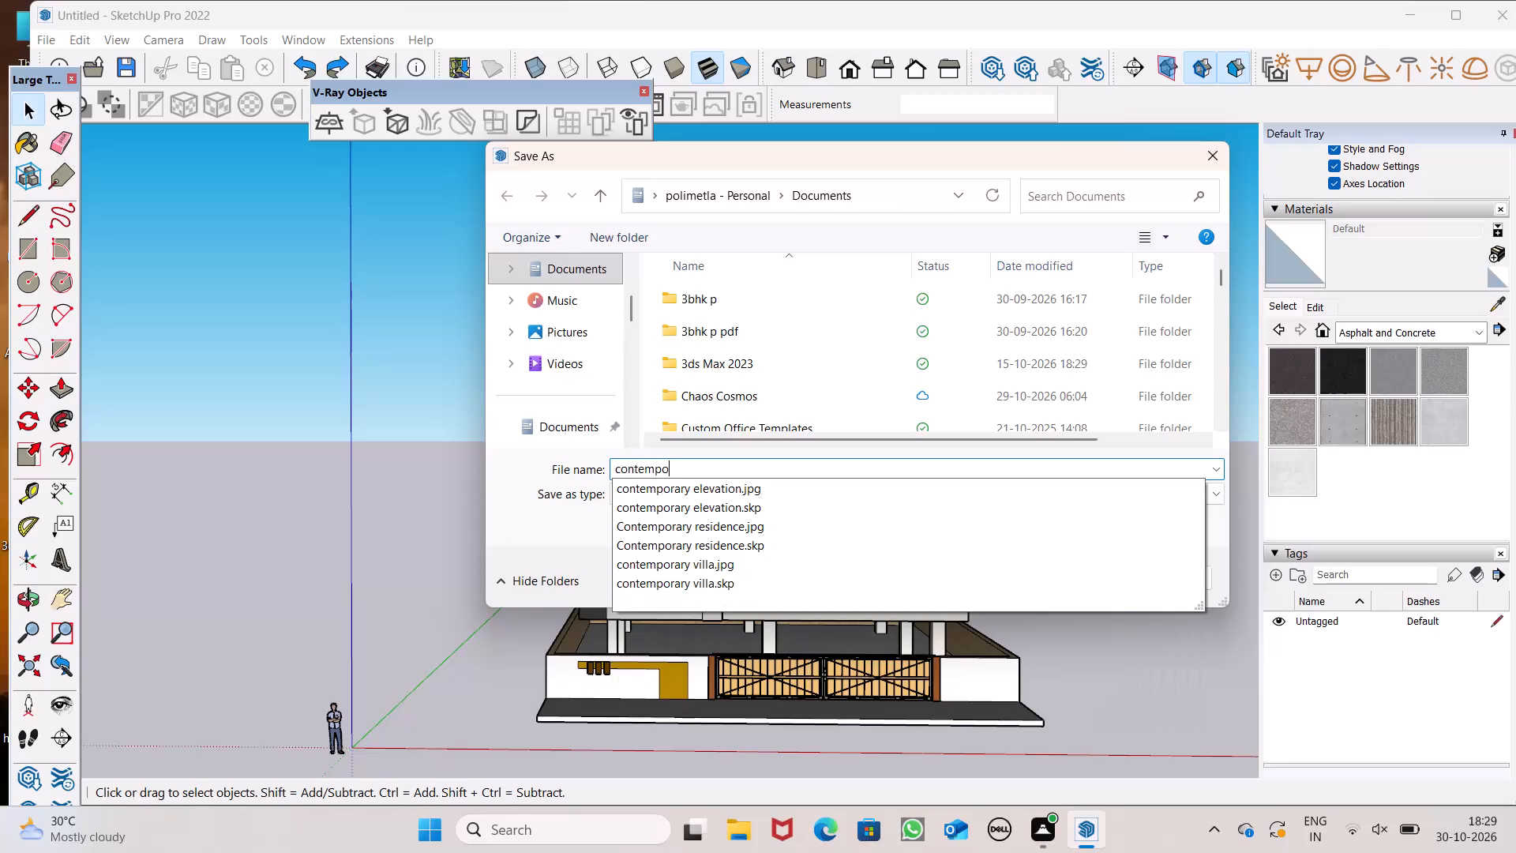
Save the model in the Documents folder under the name "contemporary apartment building".
{"action": "key", "text": "space"}
{"action": "type", "text": "apartment building"}
{"action": "key", "text": "Return"}
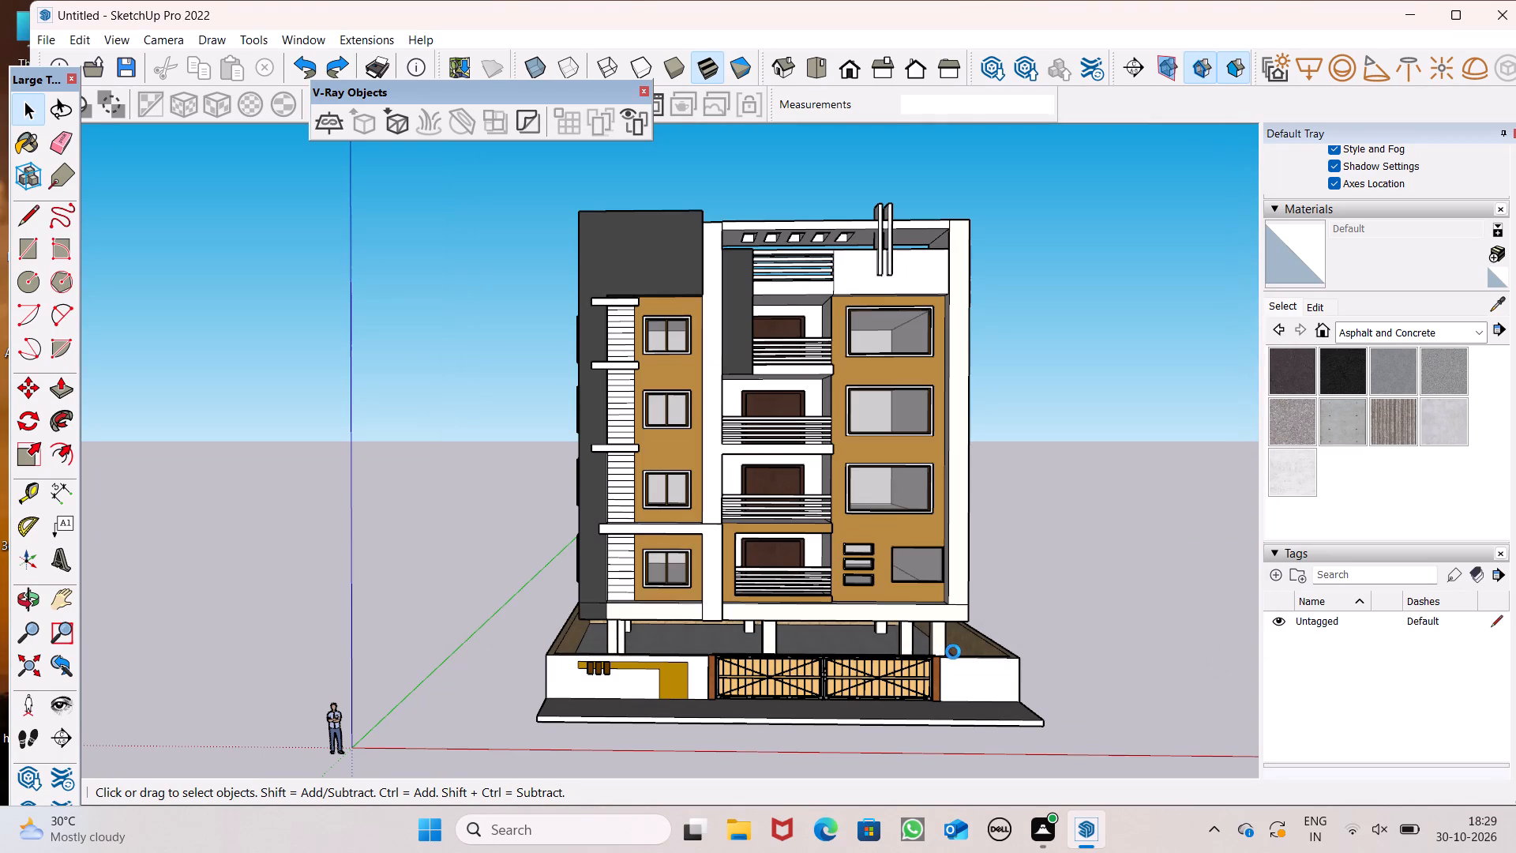
Export the front view of the building as a 2D JPEG image named "contemporary apartment building" in Documents.
{"action": "left_click", "coordinate": [50, 43]}
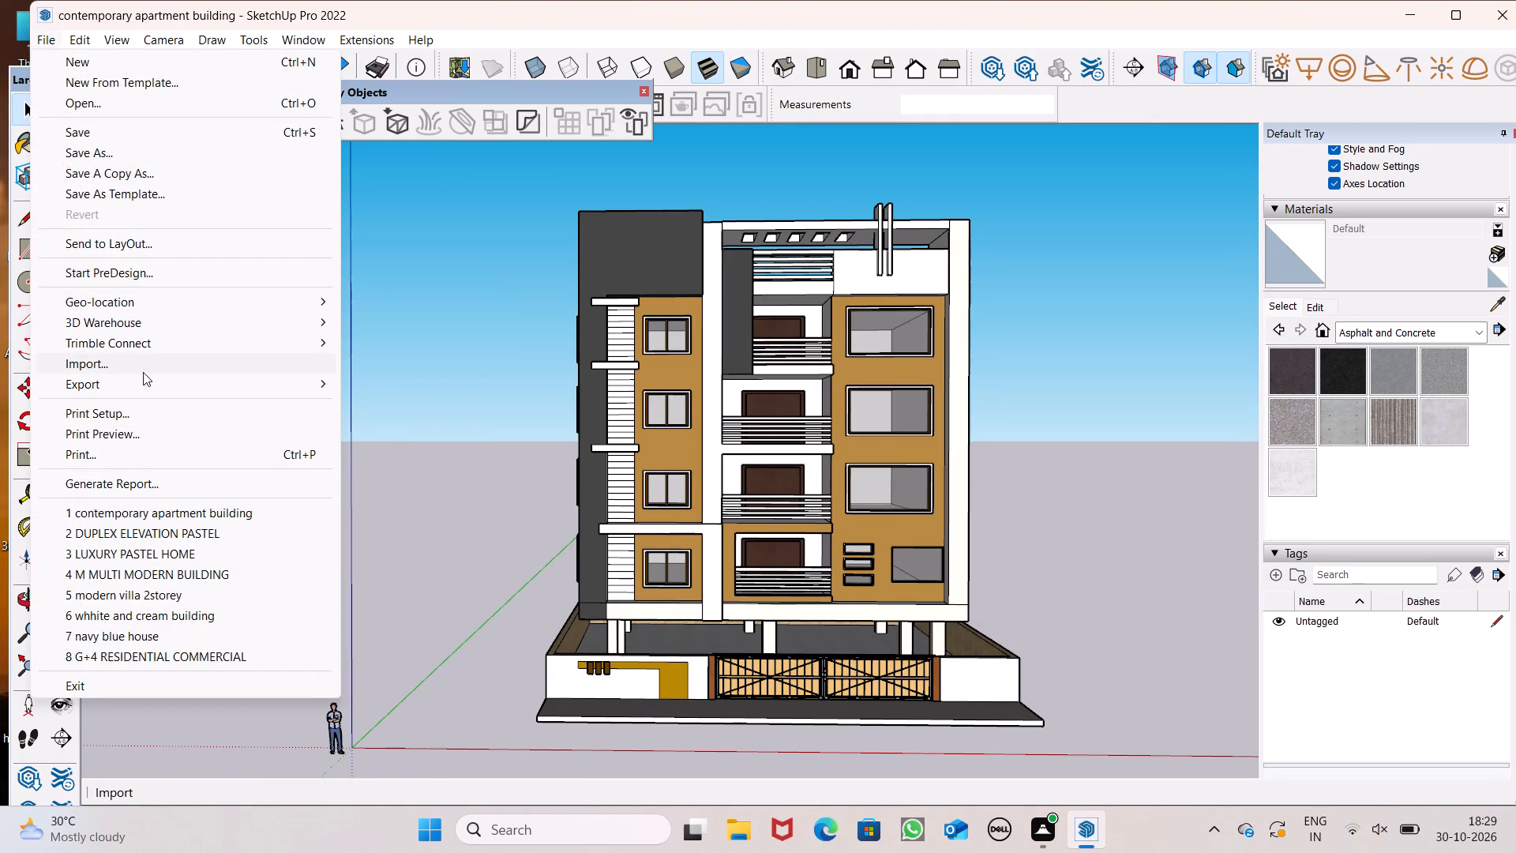
{"action": "left_click", "coordinate": [132, 396]}
{"action": "left_click", "coordinate": [129, 389]}
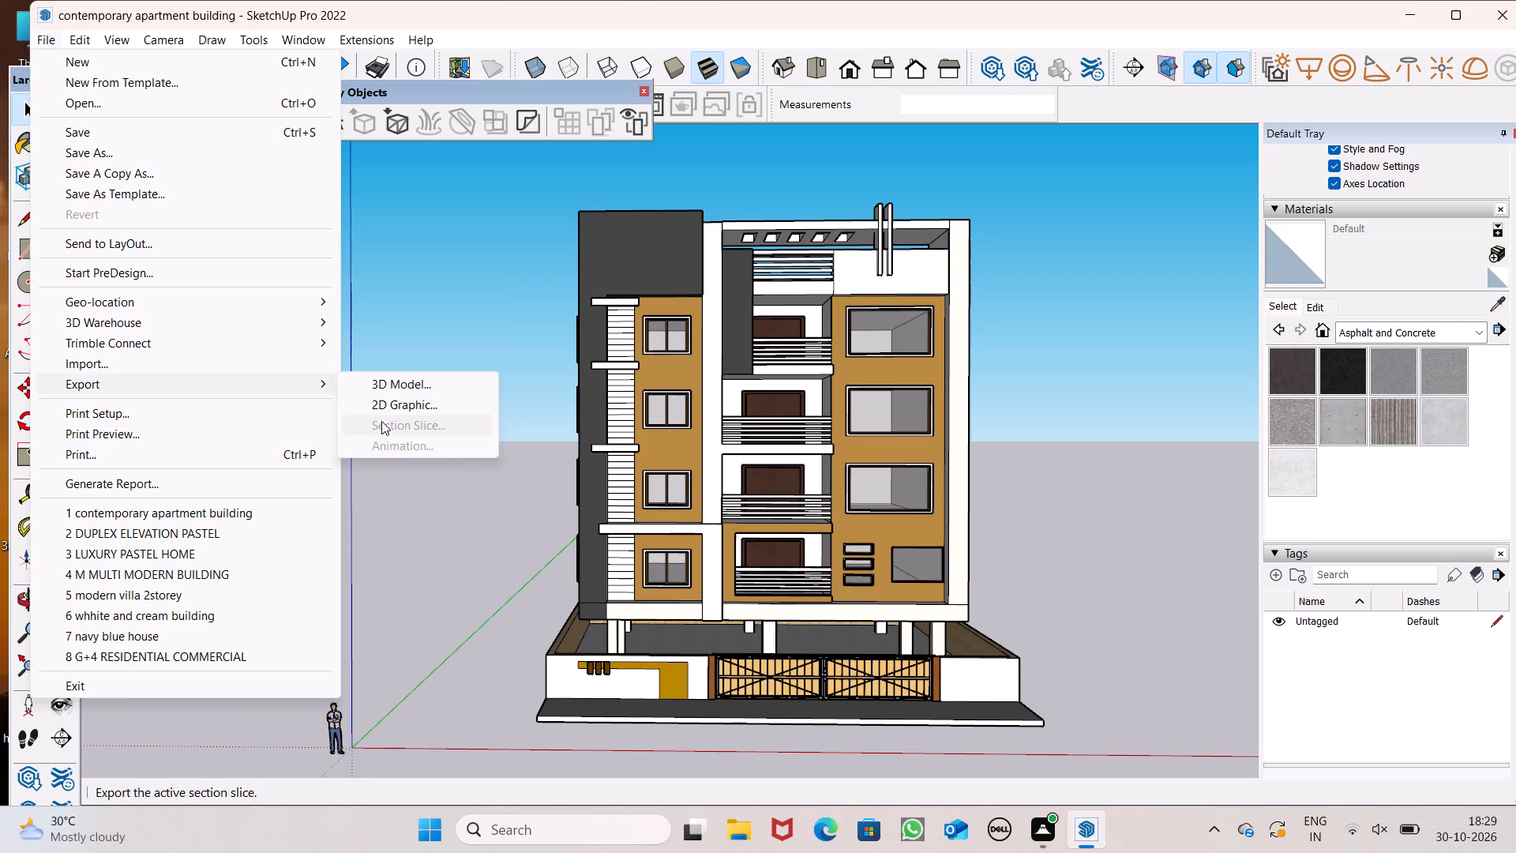
{"action": "left_click", "coordinate": [381, 413]}
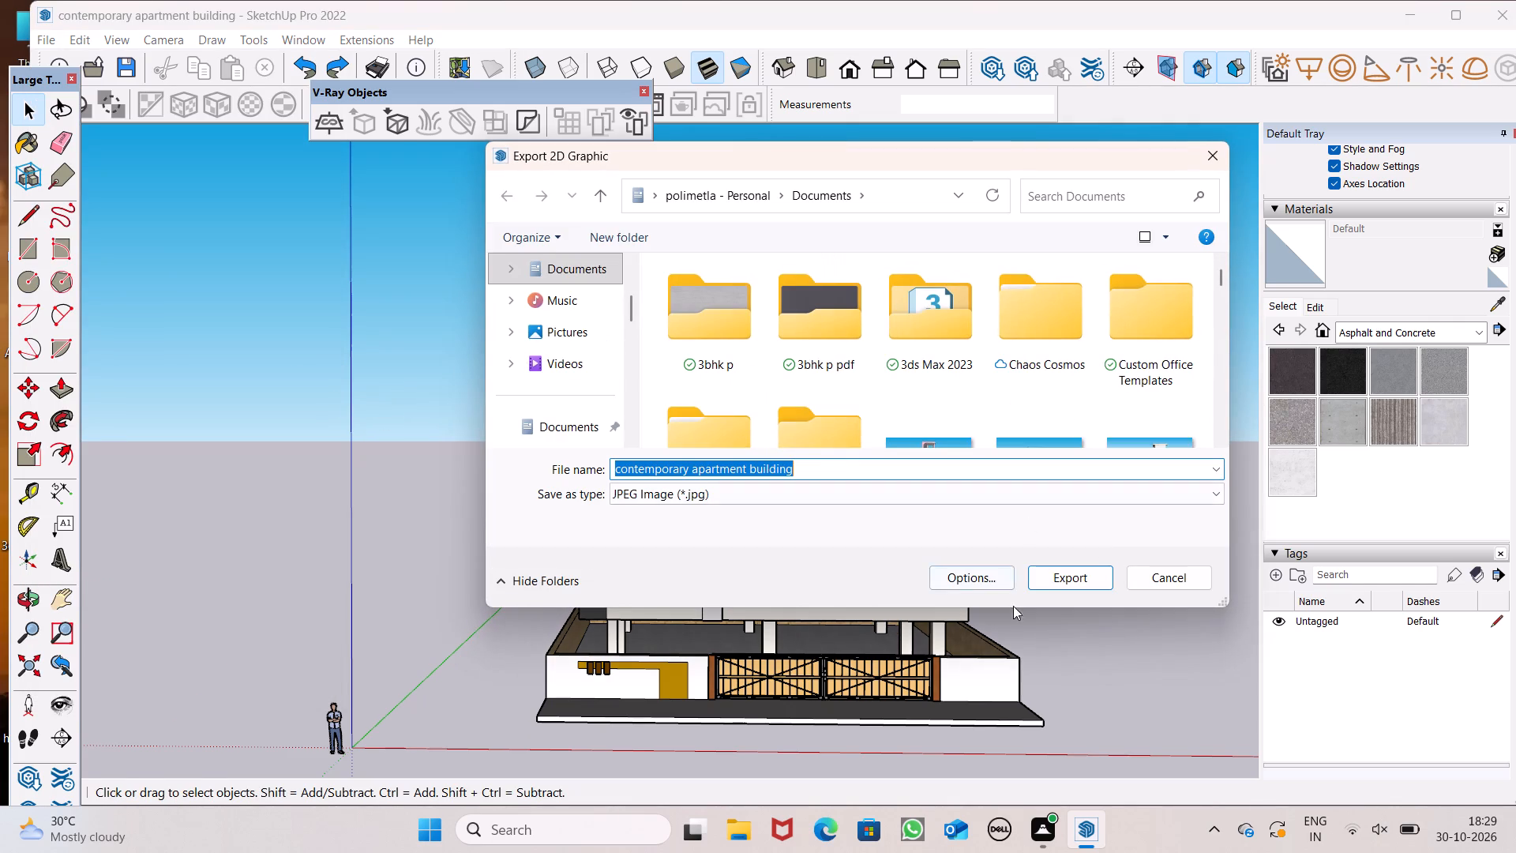
{"action": "left_click", "coordinate": [1062, 585]}
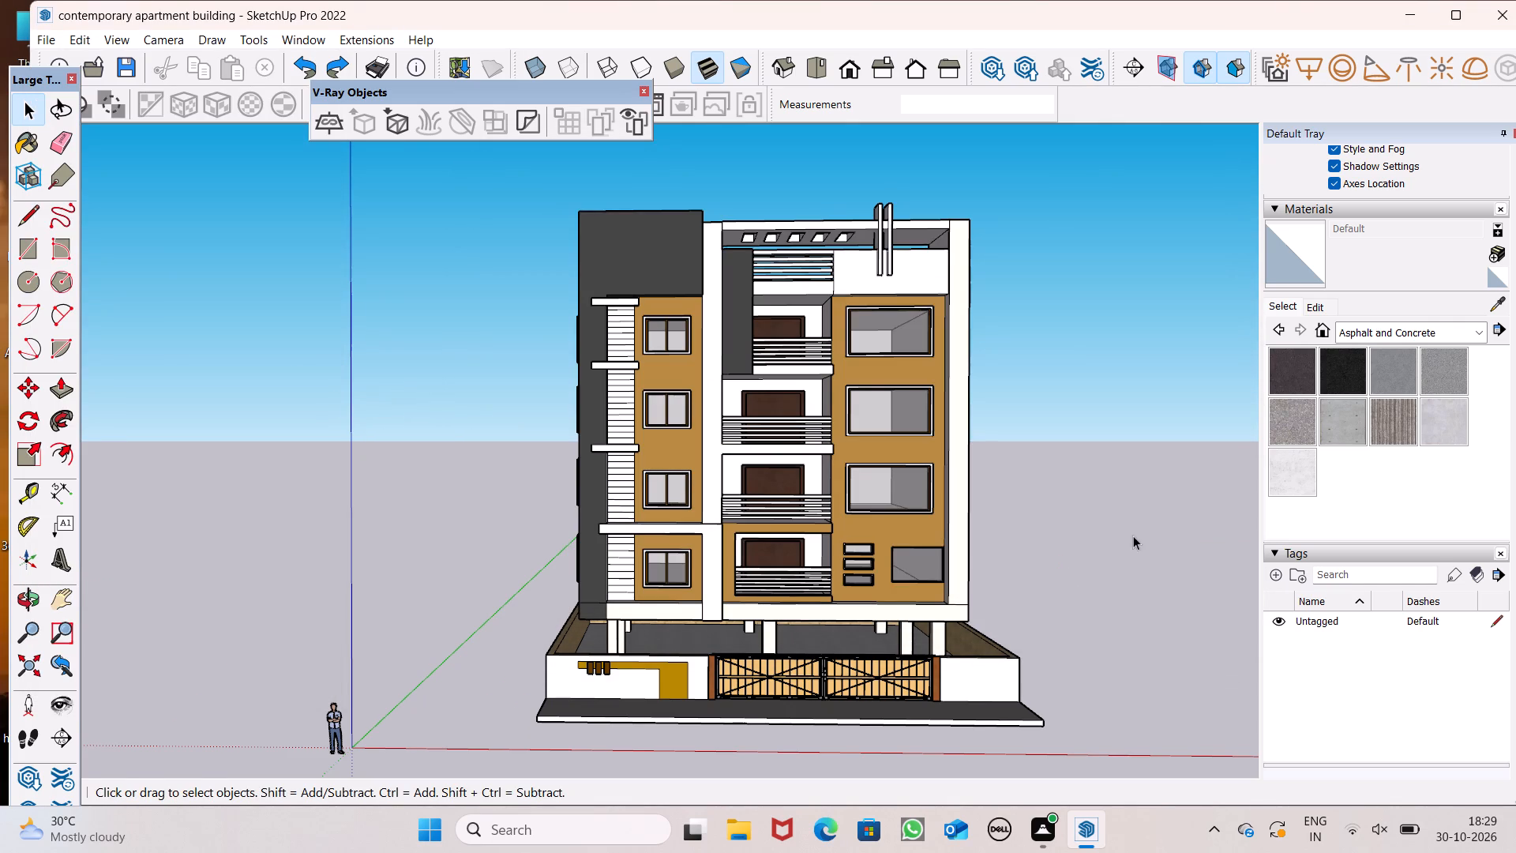